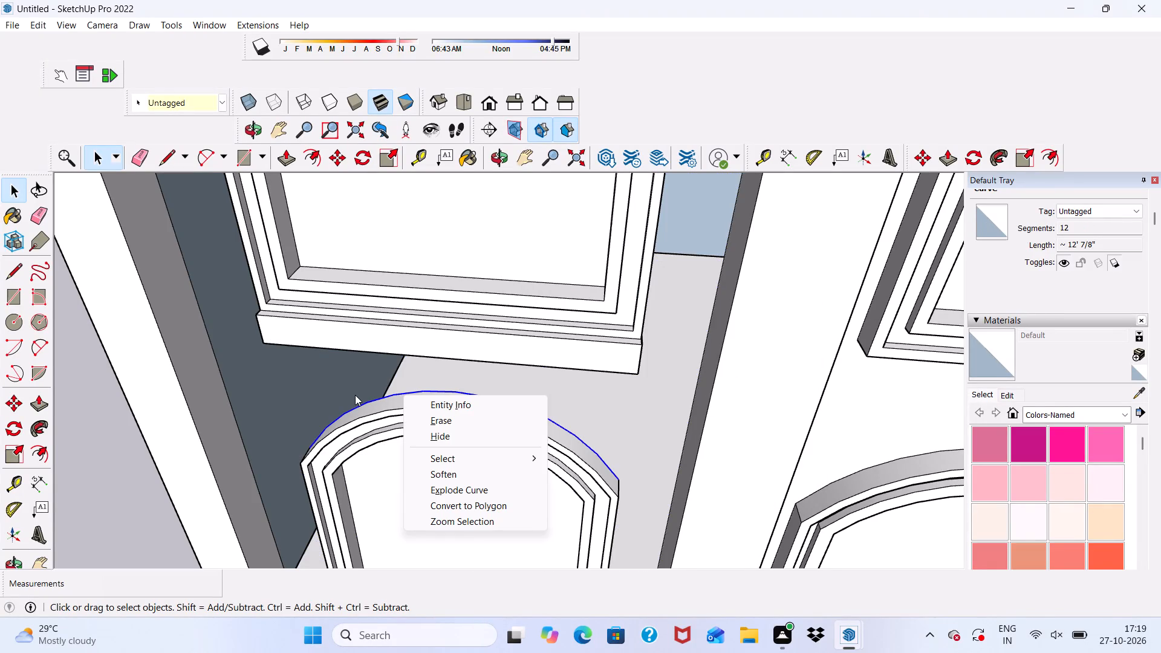
Deselect the outer top curve of the arched window frame and undo the last edit.
{"action": "key", "text": "ctrl+z"}
{"action": "key", "text": "ctrl+z"}
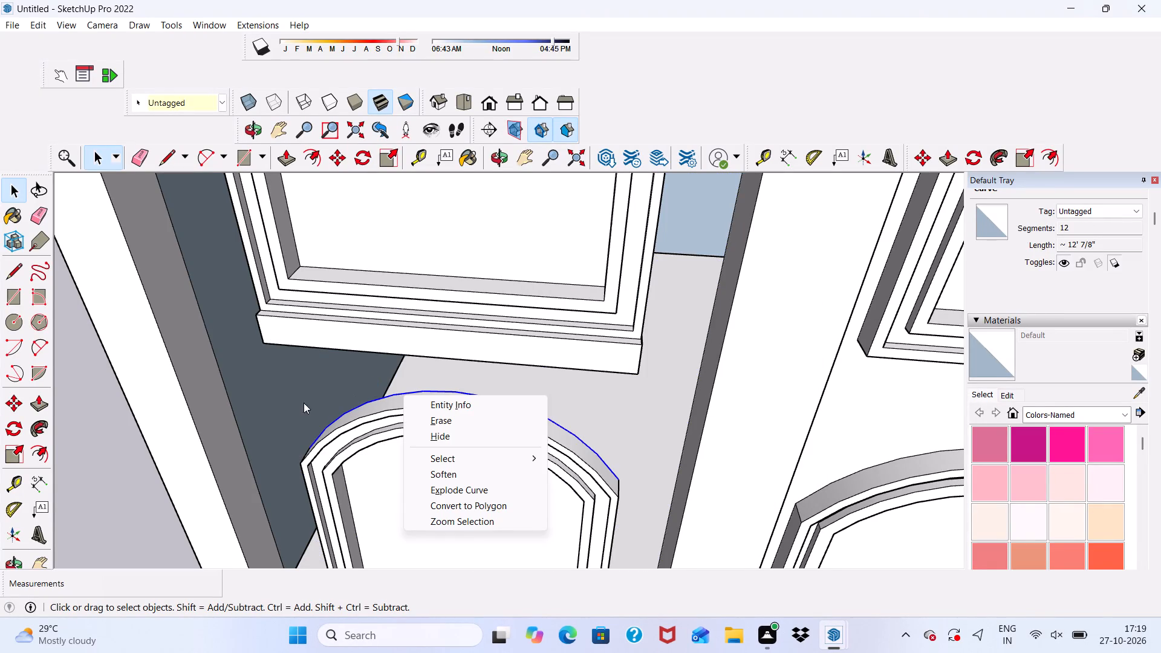
{"action": "left_click", "coordinate": [105, 423]}
{"action": "left_click", "coordinate": [108, 415]}
{"action": "key", "text": "ctrl+z"}
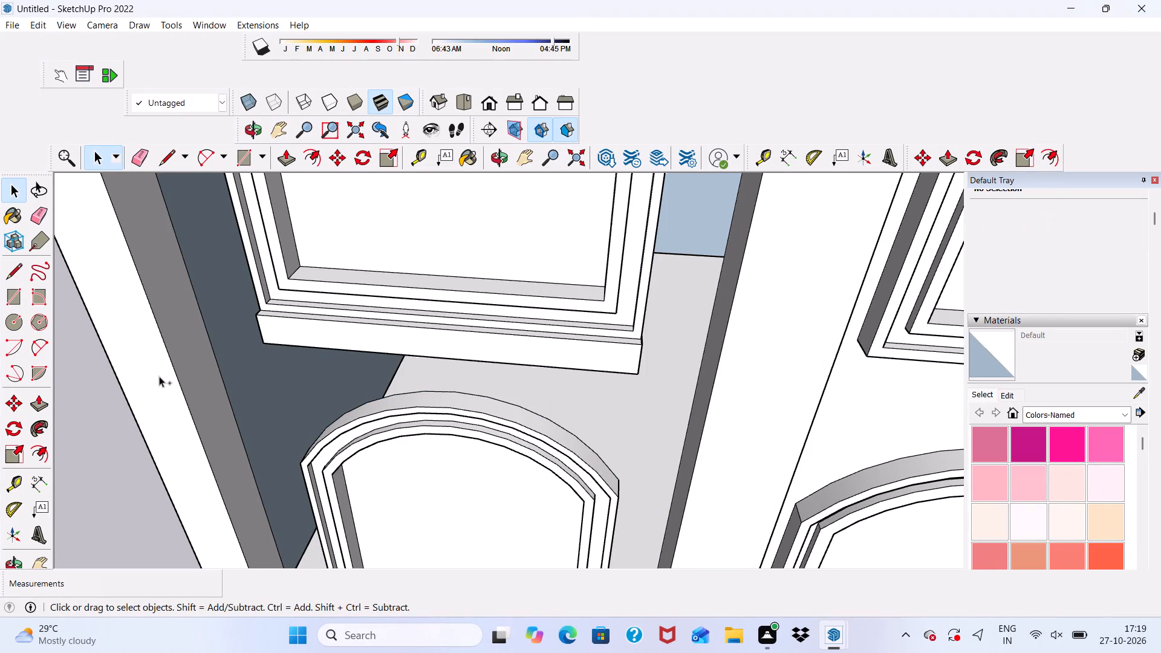
Examine the arched windows and their sills across the building's front façade.
{"action": "scroll", "coordinate": [172, 377], "scroll_direction": "down", "scroll_amount": 10}
{"action": "scroll", "coordinate": [460, 389], "scroll_direction": "up", "scroll_amount": 1}
{"action": "scroll", "coordinate": [549, 544], "scroll_direction": "down", "scroll_amount": 2}
{"action": "middle_click_drag", "start_coordinate": [573, 577], "coordinate": [718, 310]}
{"action": "scroll", "coordinate": [717, 310], "scroll_direction": "down", "scroll_amount": 6}
{"action": "middle_click_drag", "start_coordinate": [724, 408], "coordinate": [809, 199]}
{"action": "scroll", "coordinate": [758, 652], "scroll_direction": "up", "scroll_amount": 4}
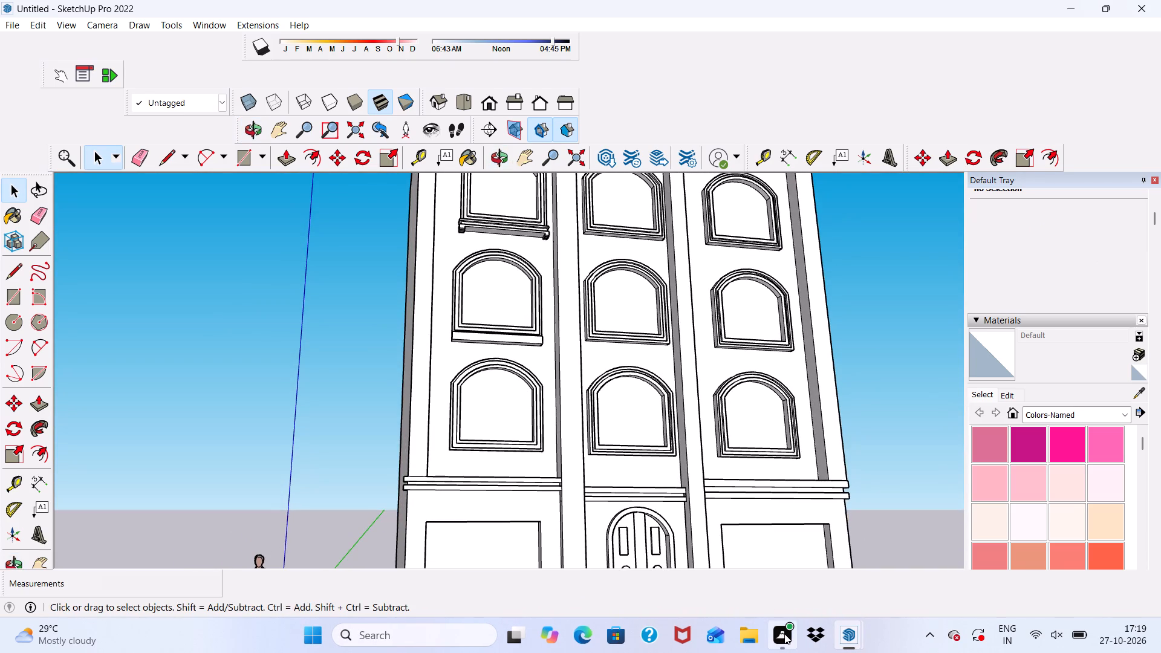
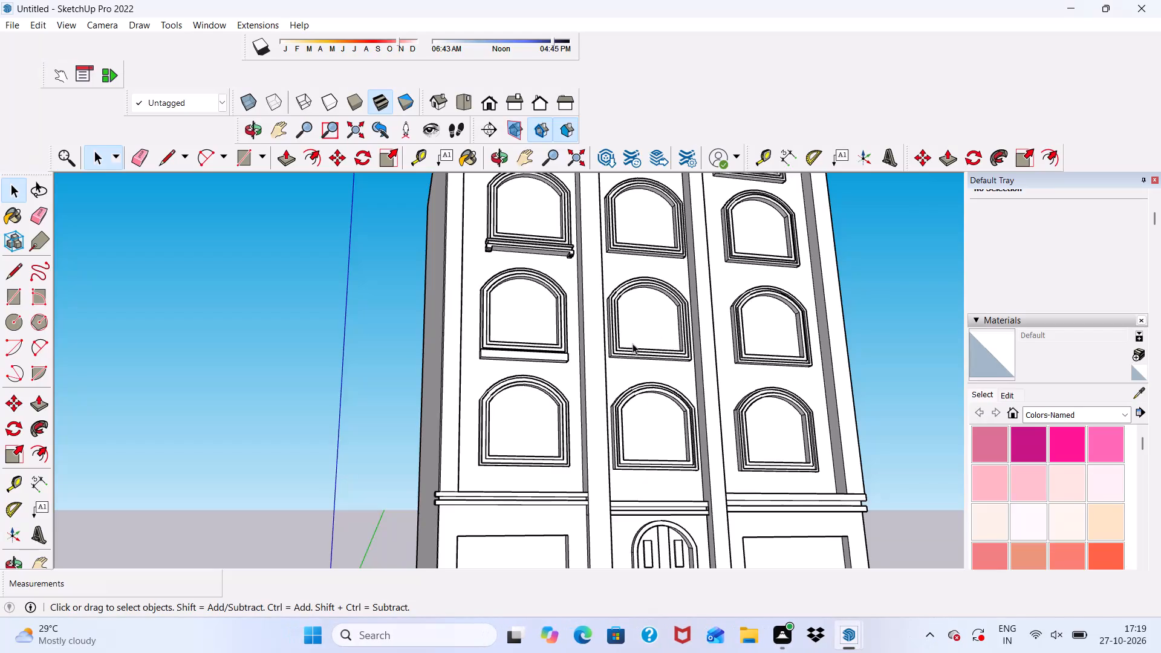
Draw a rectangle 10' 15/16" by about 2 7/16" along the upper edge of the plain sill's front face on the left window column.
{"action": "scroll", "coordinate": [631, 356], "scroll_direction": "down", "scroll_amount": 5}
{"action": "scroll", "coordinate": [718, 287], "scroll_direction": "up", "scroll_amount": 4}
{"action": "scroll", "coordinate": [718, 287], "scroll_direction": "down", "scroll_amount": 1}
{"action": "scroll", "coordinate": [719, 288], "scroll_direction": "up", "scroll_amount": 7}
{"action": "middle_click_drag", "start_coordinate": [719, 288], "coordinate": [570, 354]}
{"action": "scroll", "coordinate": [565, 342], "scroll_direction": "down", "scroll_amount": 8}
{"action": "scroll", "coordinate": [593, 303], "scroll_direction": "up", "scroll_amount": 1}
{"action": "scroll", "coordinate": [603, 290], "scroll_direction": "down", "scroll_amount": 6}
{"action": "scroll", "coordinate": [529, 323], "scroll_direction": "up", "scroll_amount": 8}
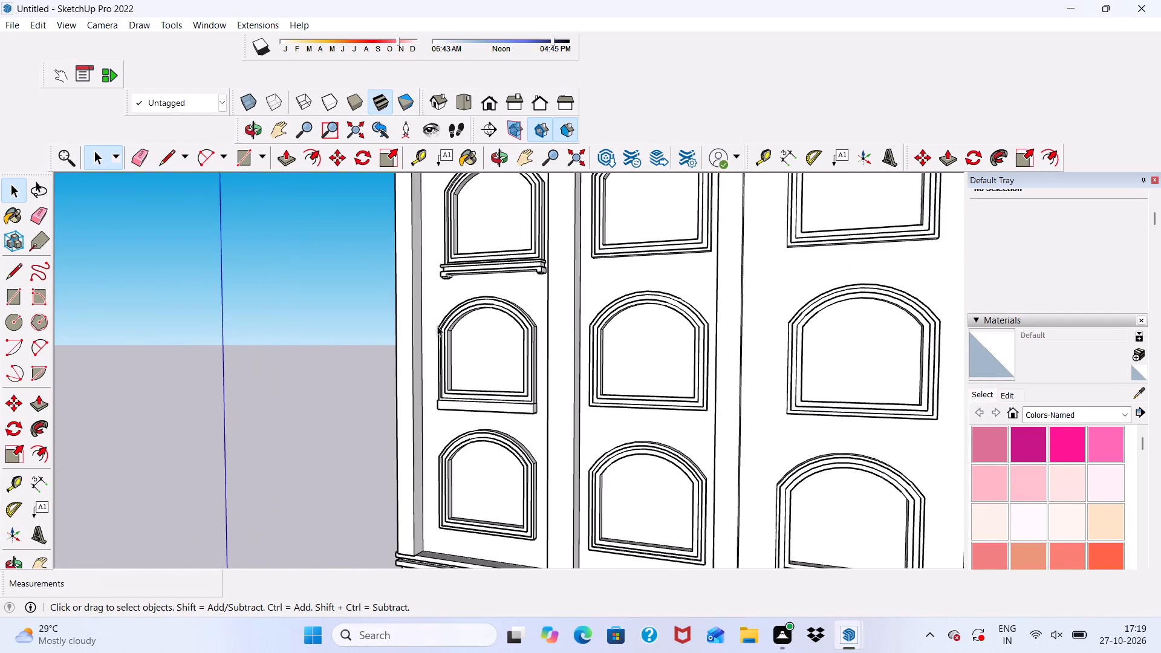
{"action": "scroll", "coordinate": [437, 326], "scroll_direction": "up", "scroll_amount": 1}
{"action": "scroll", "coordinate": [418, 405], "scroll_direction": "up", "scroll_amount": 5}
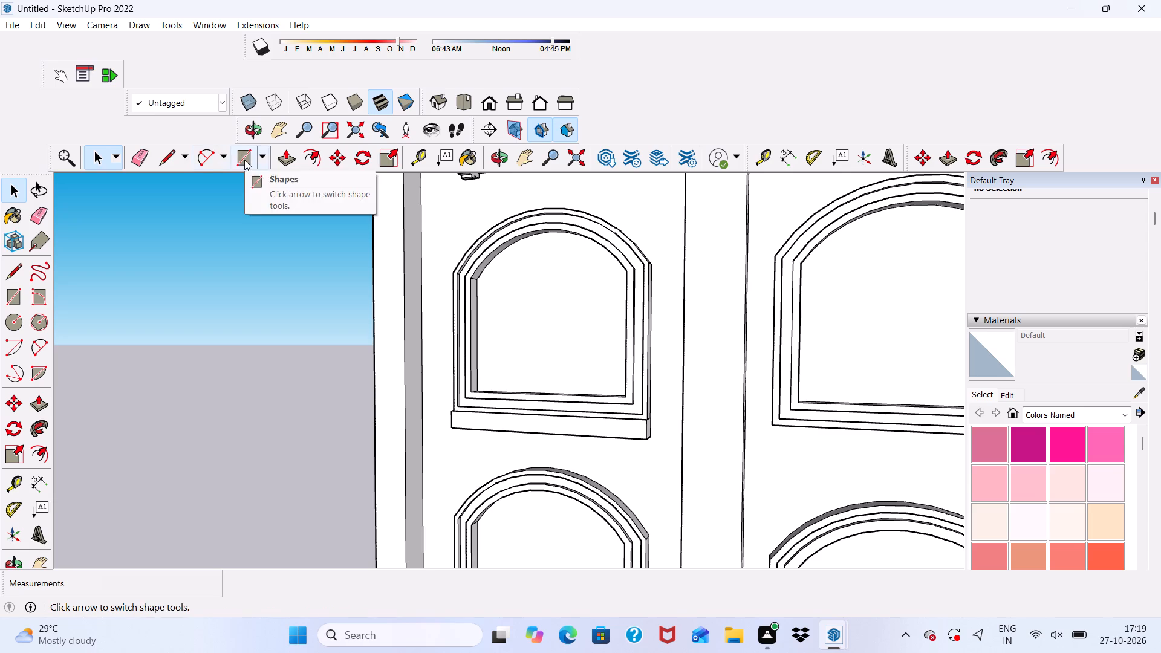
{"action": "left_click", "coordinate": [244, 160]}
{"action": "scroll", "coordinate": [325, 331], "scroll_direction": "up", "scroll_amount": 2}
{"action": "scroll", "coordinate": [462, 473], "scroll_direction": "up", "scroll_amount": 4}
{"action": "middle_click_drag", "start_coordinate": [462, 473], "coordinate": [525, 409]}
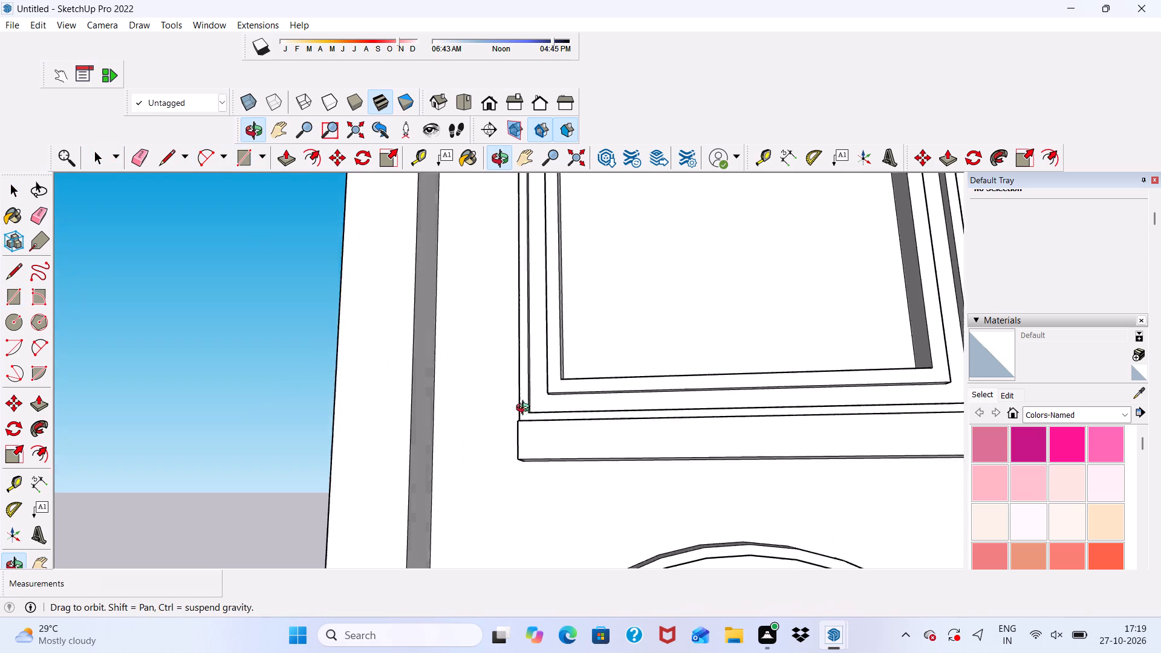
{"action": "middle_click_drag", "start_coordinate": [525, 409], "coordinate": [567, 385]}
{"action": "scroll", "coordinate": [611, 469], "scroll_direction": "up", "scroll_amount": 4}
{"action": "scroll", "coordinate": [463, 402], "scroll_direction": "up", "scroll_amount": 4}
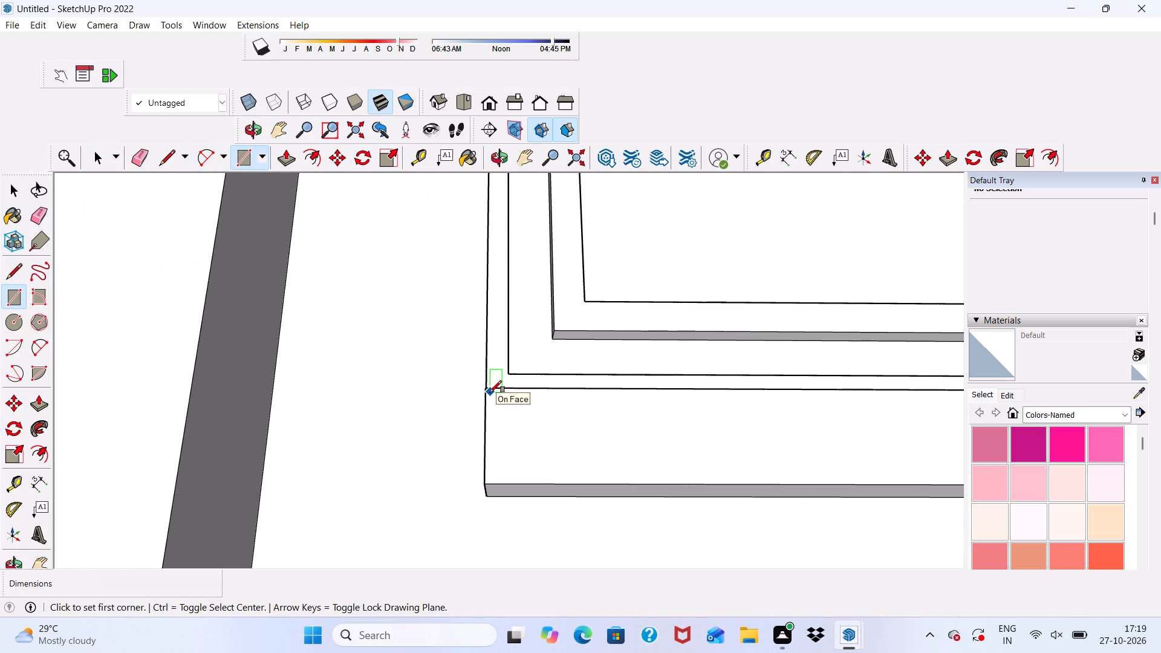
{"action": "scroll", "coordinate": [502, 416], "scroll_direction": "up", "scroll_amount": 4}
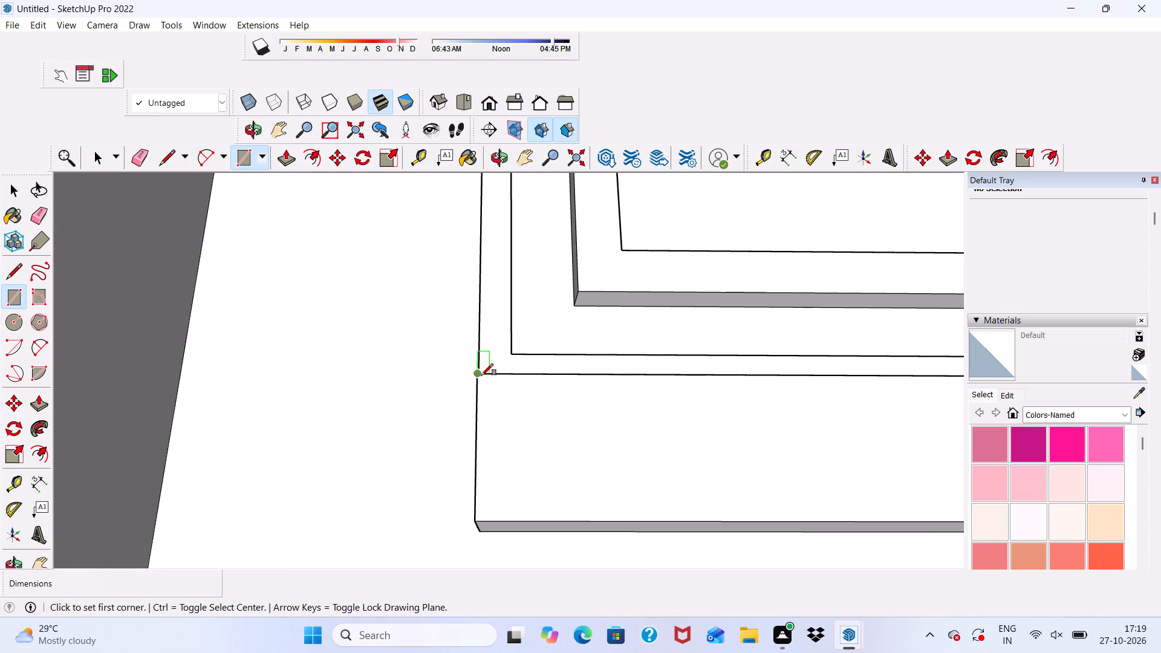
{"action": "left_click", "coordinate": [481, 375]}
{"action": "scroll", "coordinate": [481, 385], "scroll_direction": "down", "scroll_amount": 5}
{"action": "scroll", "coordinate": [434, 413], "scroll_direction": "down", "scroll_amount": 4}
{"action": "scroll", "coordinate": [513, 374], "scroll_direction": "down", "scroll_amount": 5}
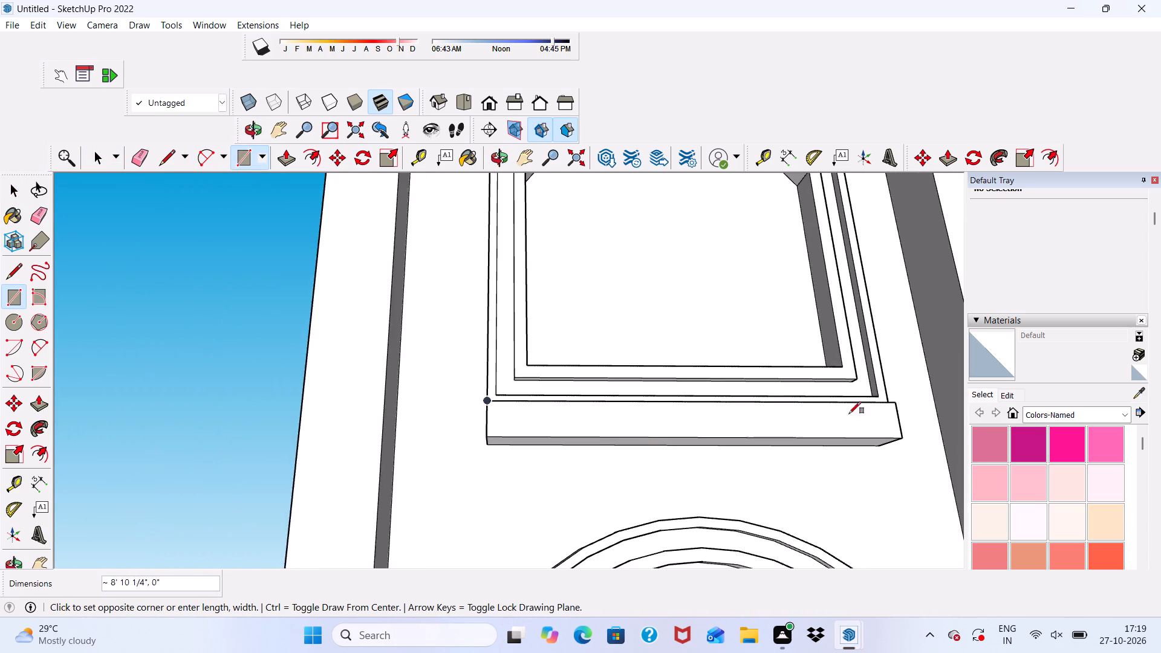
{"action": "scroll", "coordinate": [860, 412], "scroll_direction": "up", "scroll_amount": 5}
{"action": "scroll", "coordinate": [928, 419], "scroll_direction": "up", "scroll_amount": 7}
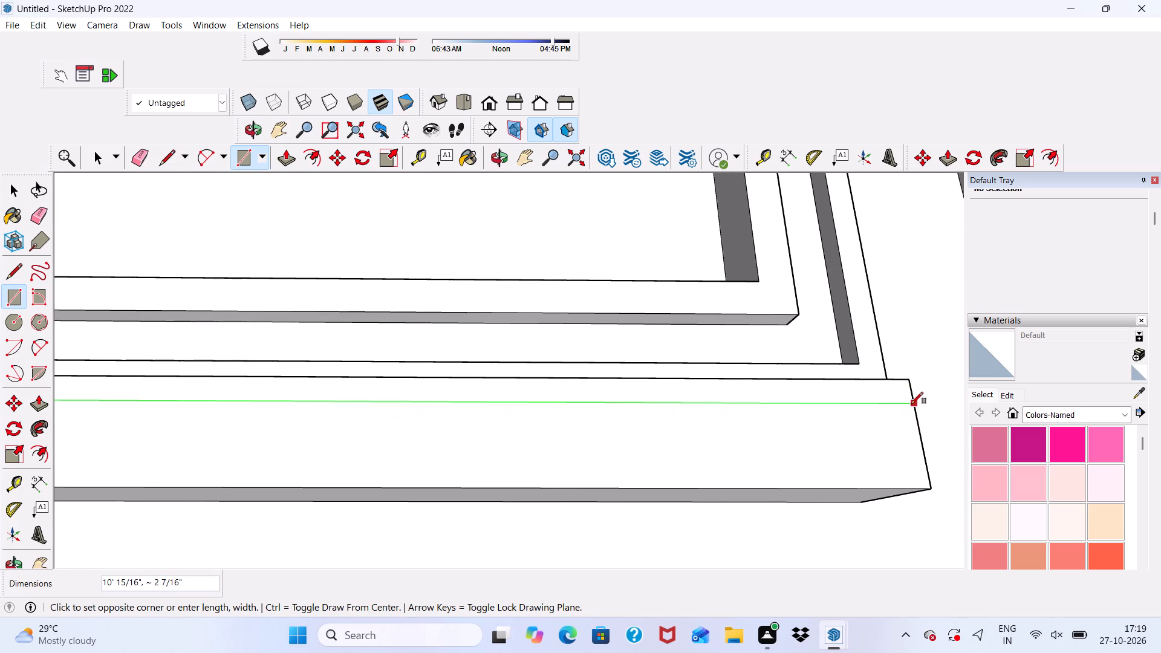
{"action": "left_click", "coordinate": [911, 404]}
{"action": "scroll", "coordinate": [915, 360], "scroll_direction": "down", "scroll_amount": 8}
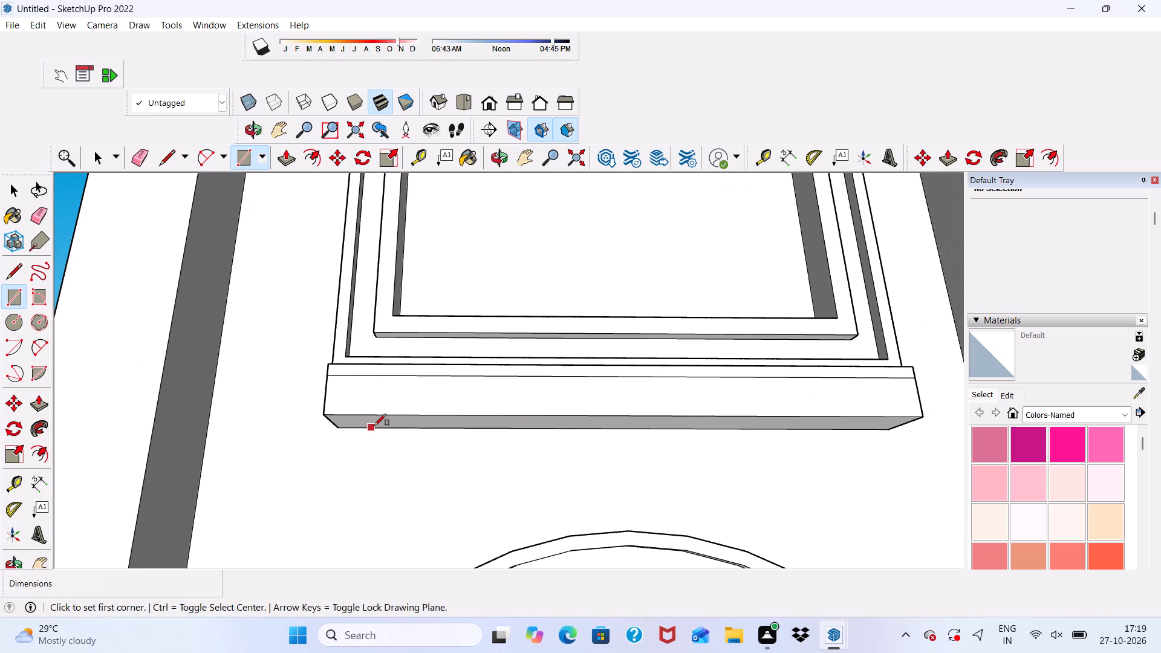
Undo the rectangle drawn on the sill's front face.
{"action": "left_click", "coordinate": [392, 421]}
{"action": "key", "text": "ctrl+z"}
Draw a full-width rectangular strip along the upper edge of the plain sill's front face.
{"action": "scroll", "coordinate": [317, 378], "scroll_direction": "up", "scroll_amount": 3}
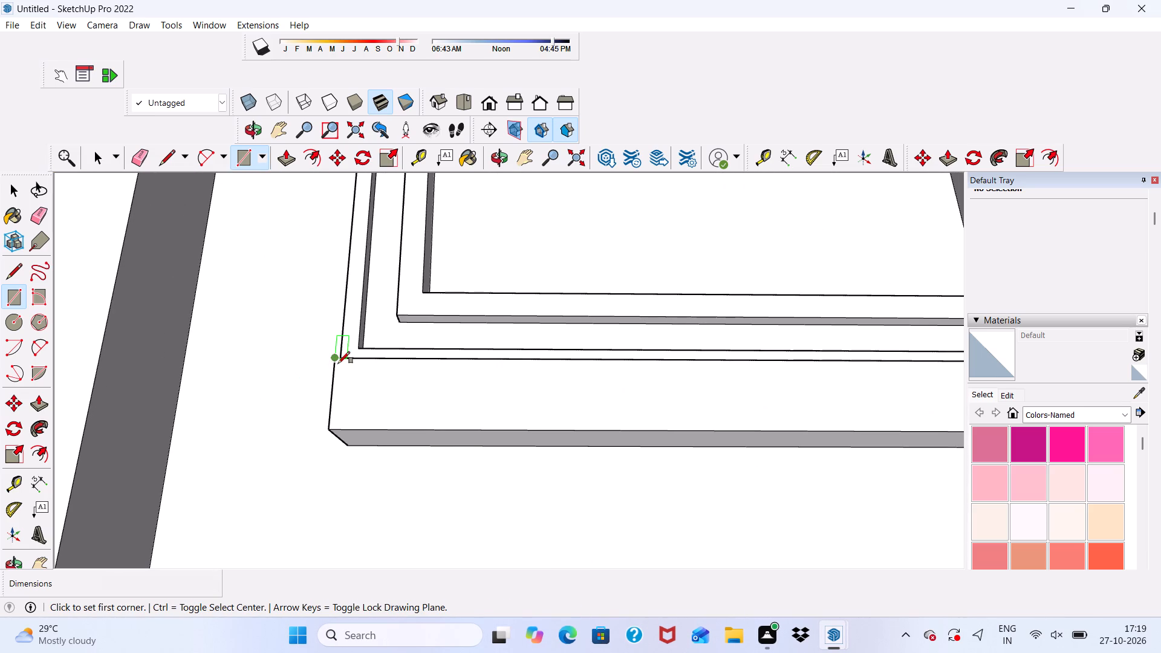
{"action": "left_click", "coordinate": [336, 361]}
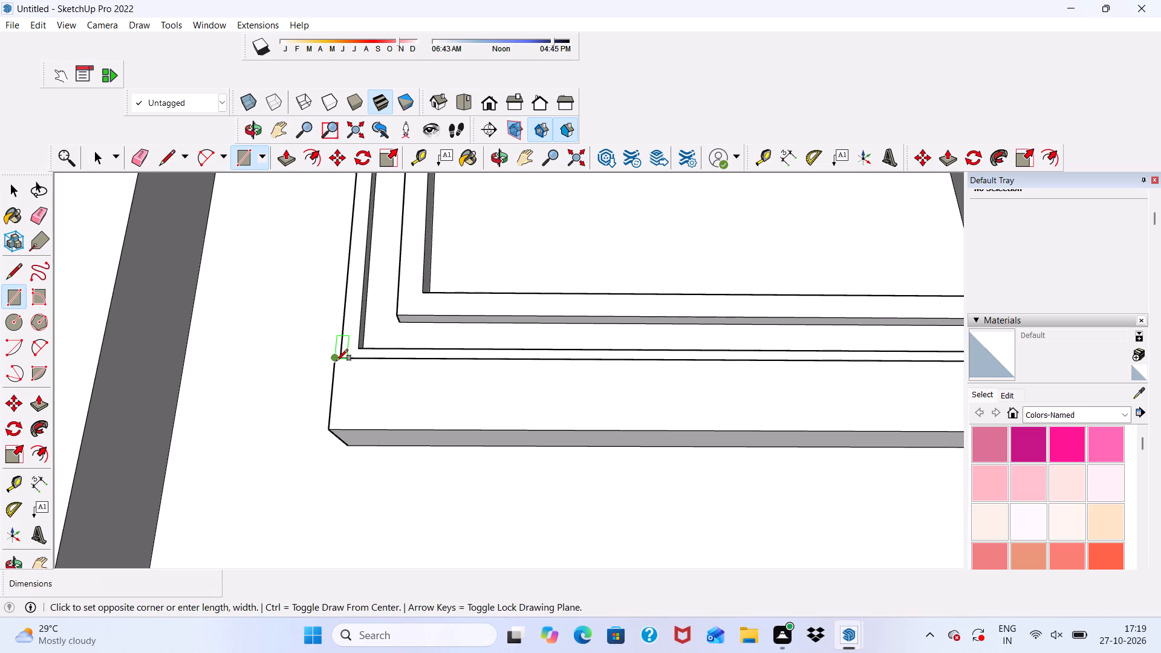
{"action": "scroll", "coordinate": [336, 363], "scroll_direction": "down", "scroll_amount": 4}
{"action": "scroll", "coordinate": [475, 392], "scroll_direction": "up", "scroll_amount": 1}
{"action": "scroll", "coordinate": [964, 391], "scroll_direction": "up", "scroll_amount": 3}
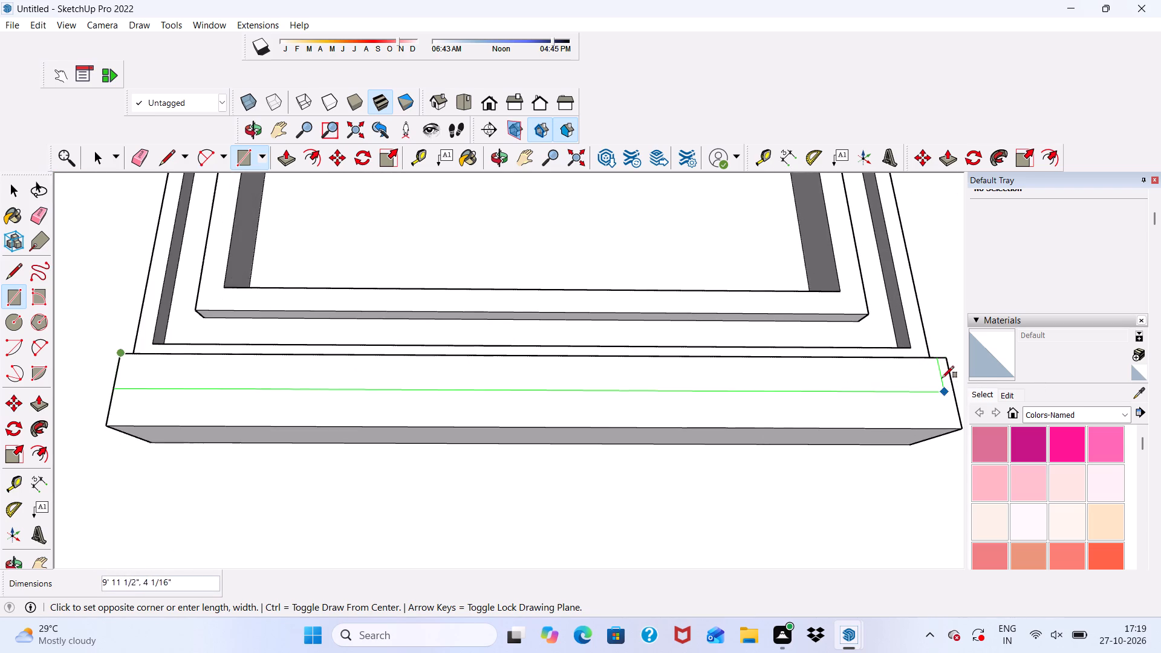
{"action": "scroll", "coordinate": [942, 377], "scroll_direction": "up", "scroll_amount": 2}
{"action": "left_click", "coordinate": [949, 381]}
{"action": "scroll", "coordinate": [938, 359], "scroll_direction": "down", "scroll_amount": 5}
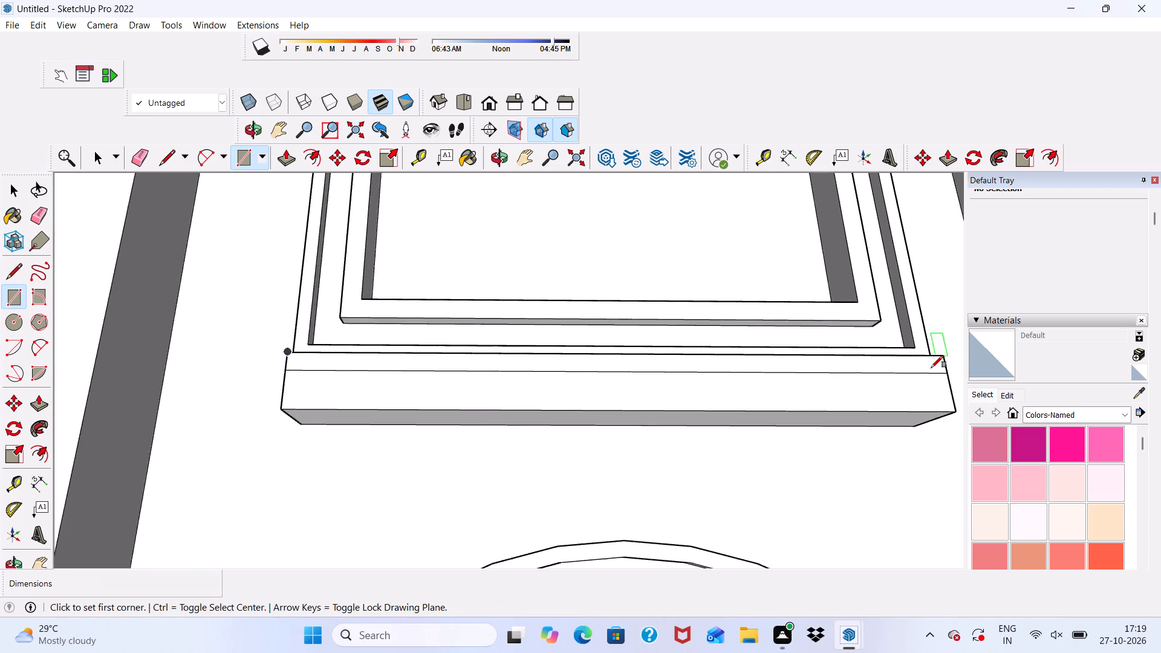
Draw a rectangle 10' 15/16" by about 3 5/8" along the lower edge of the same sill's front face.
{"action": "scroll", "coordinate": [931, 368], "scroll_direction": "down", "scroll_amount": 1}
{"action": "scroll", "coordinate": [373, 412], "scroll_direction": "up", "scroll_amount": 3}
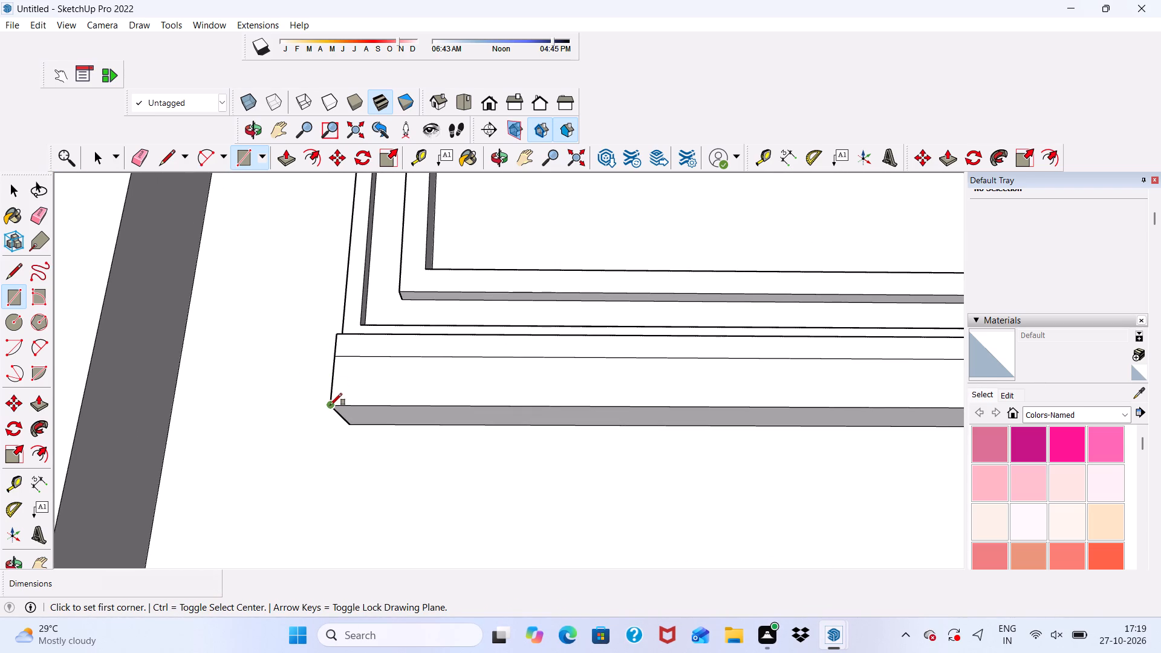
{"action": "left_click", "coordinate": [330, 405]}
{"action": "scroll", "coordinate": [380, 374], "scroll_direction": "down", "scroll_amount": 12}
{"action": "scroll", "coordinate": [558, 412], "scroll_direction": "up", "scroll_amount": 5}
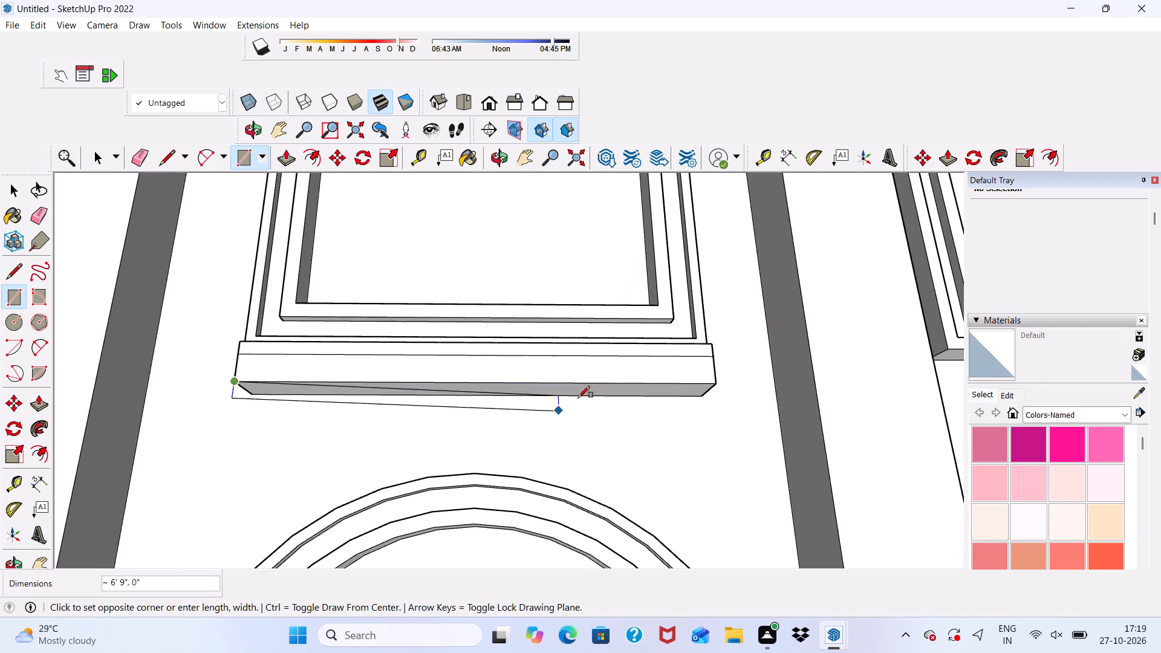
{"action": "scroll", "coordinate": [669, 375], "scroll_direction": "up", "scroll_amount": 5}
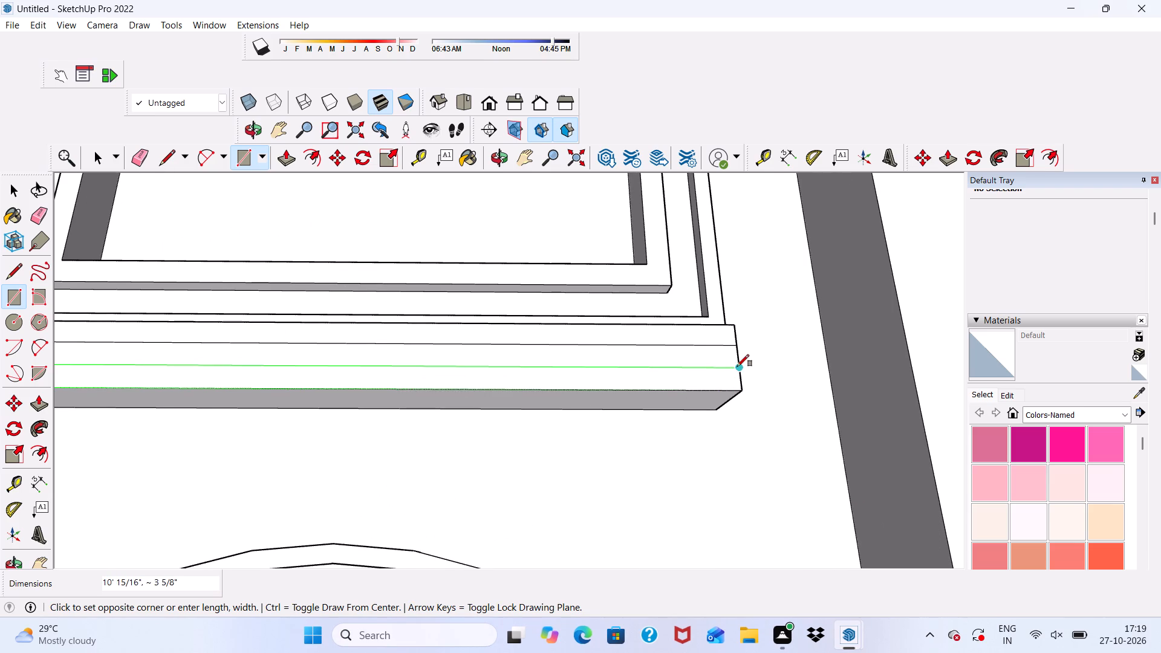
{"action": "left_click", "coordinate": [737, 366]}
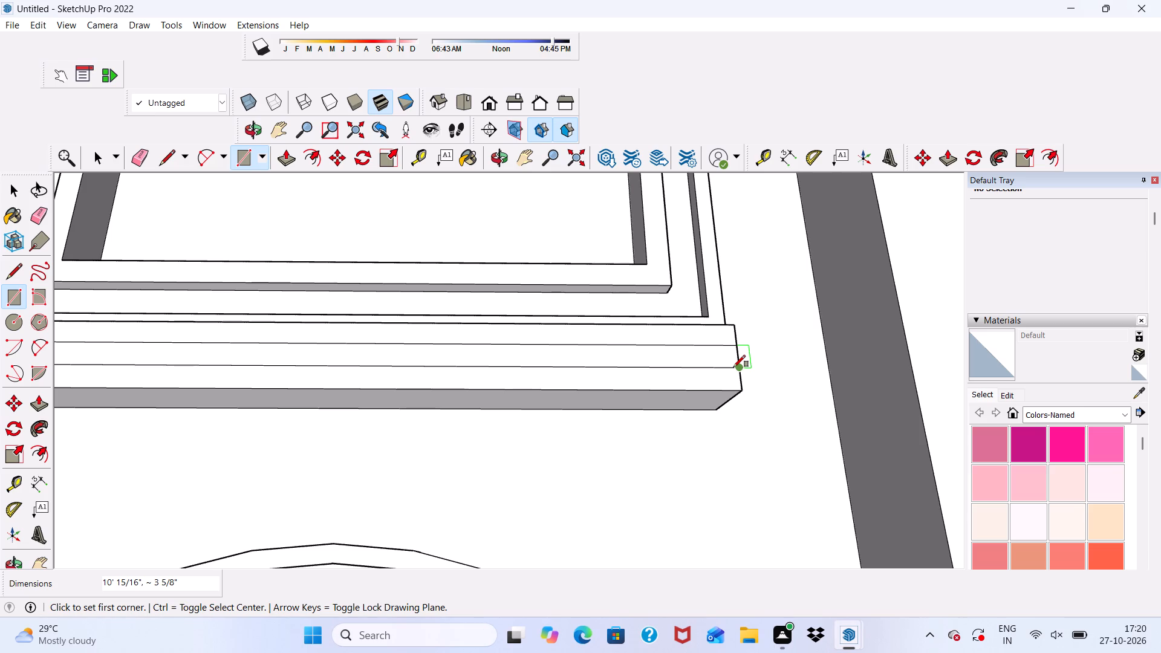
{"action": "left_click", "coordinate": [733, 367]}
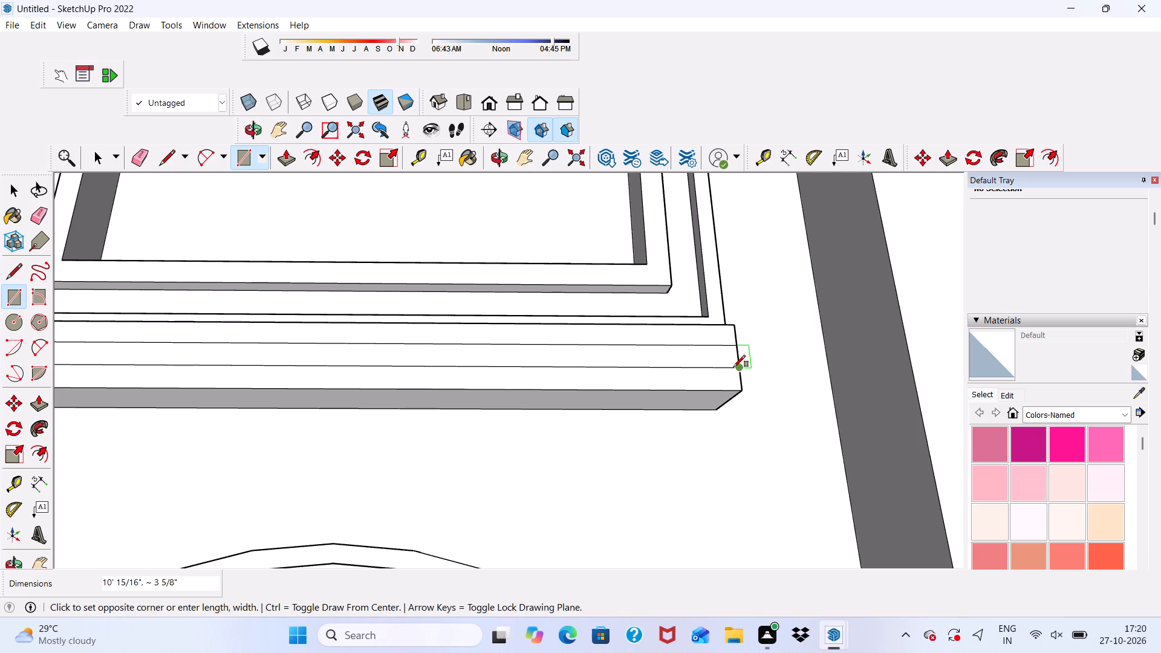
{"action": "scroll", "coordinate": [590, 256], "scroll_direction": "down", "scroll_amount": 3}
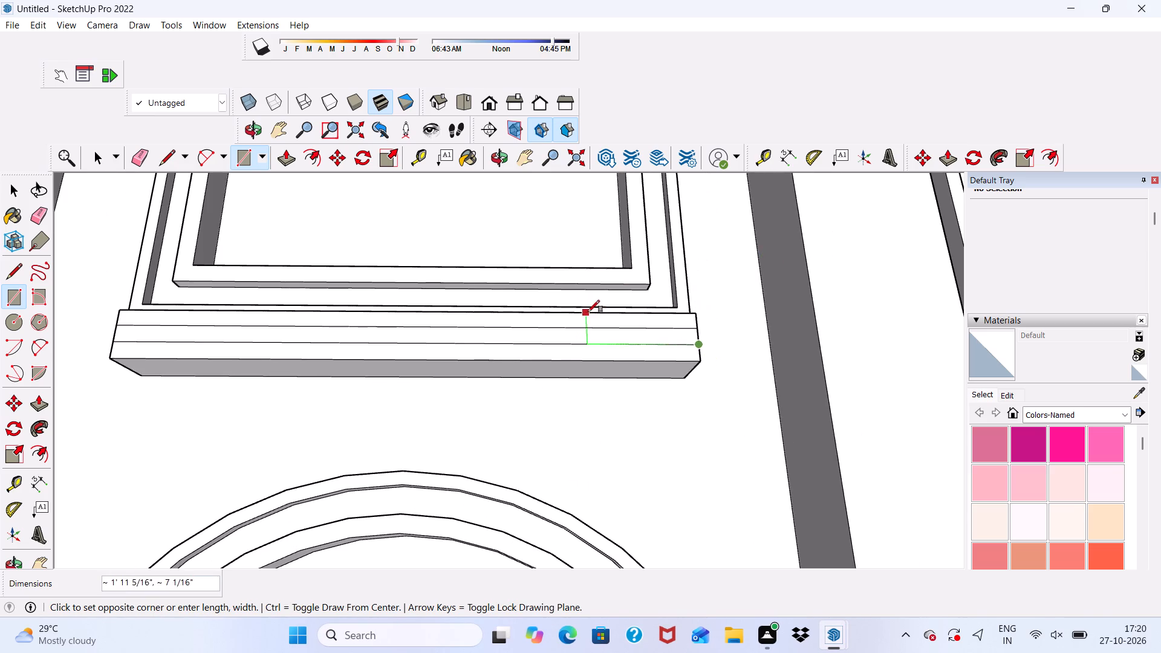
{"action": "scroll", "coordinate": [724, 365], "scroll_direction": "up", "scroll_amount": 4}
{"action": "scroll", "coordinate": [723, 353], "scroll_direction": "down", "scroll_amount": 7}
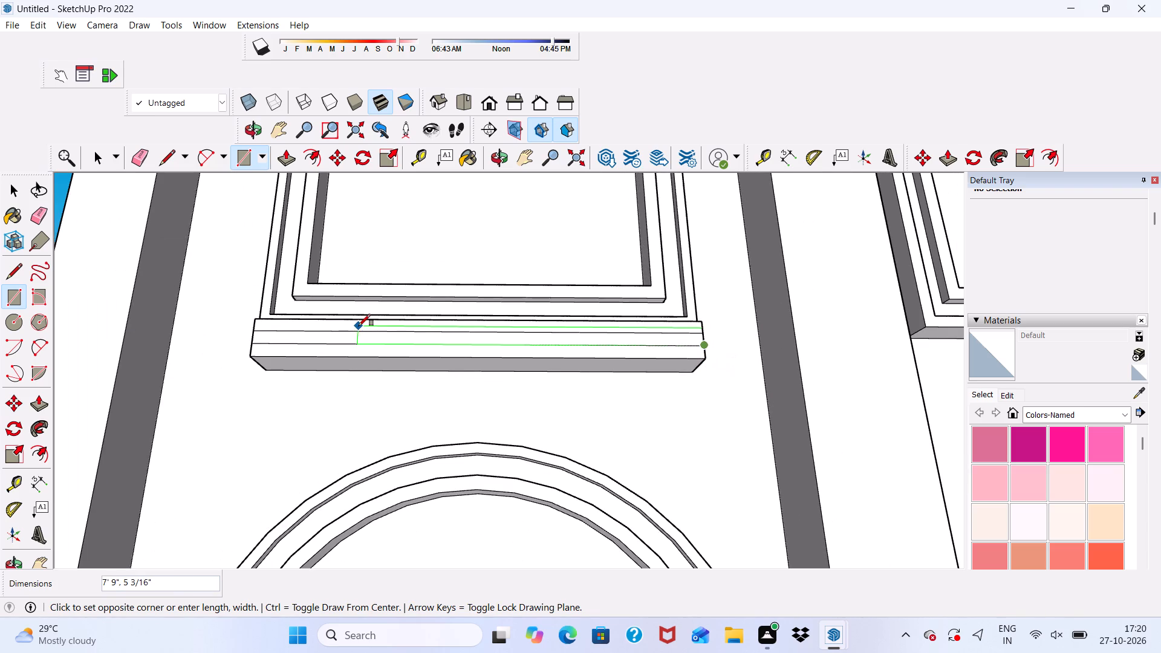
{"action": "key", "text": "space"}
Push/Pull the lowest strip of the sill's front face by 3".
{"action": "scroll", "coordinate": [417, 313], "scroll_direction": "down", "scroll_amount": 1}
{"action": "middle_click_drag", "start_coordinate": [436, 326], "coordinate": [338, 435]}
{"action": "scroll", "coordinate": [267, 333], "scroll_direction": "up", "scroll_amount": 4}
{"action": "scroll", "coordinate": [351, 325], "scroll_direction": "up", "scroll_amount": 5}
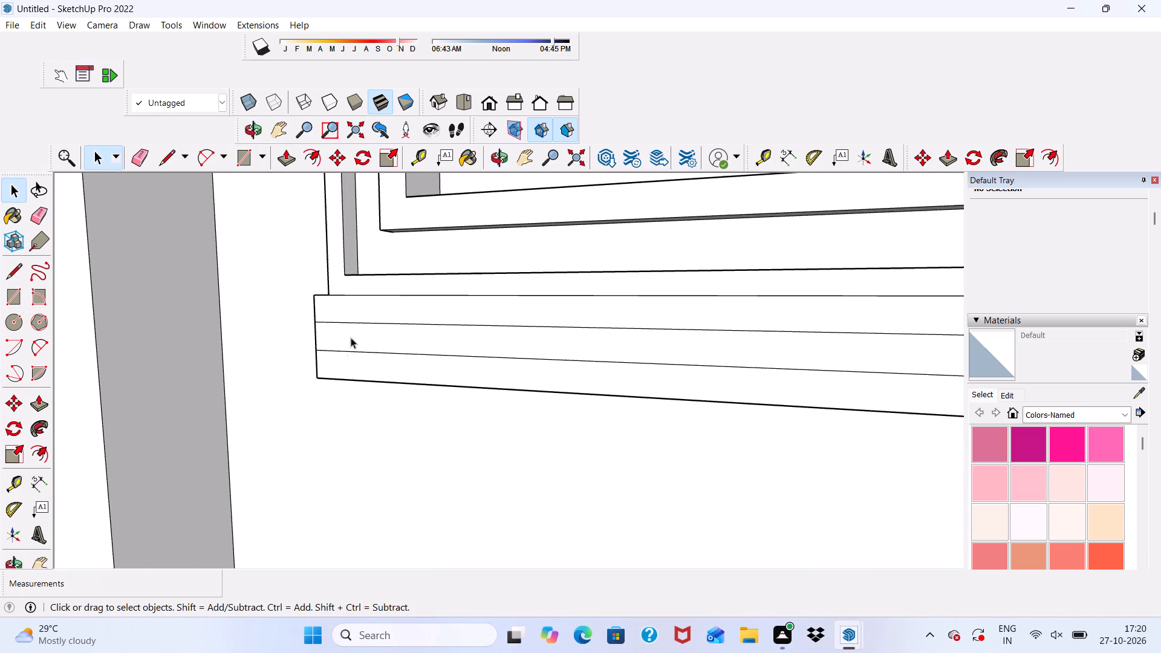
{"action": "left_click", "coordinate": [344, 366]}
{"action": "left_click", "coordinate": [299, 160]}
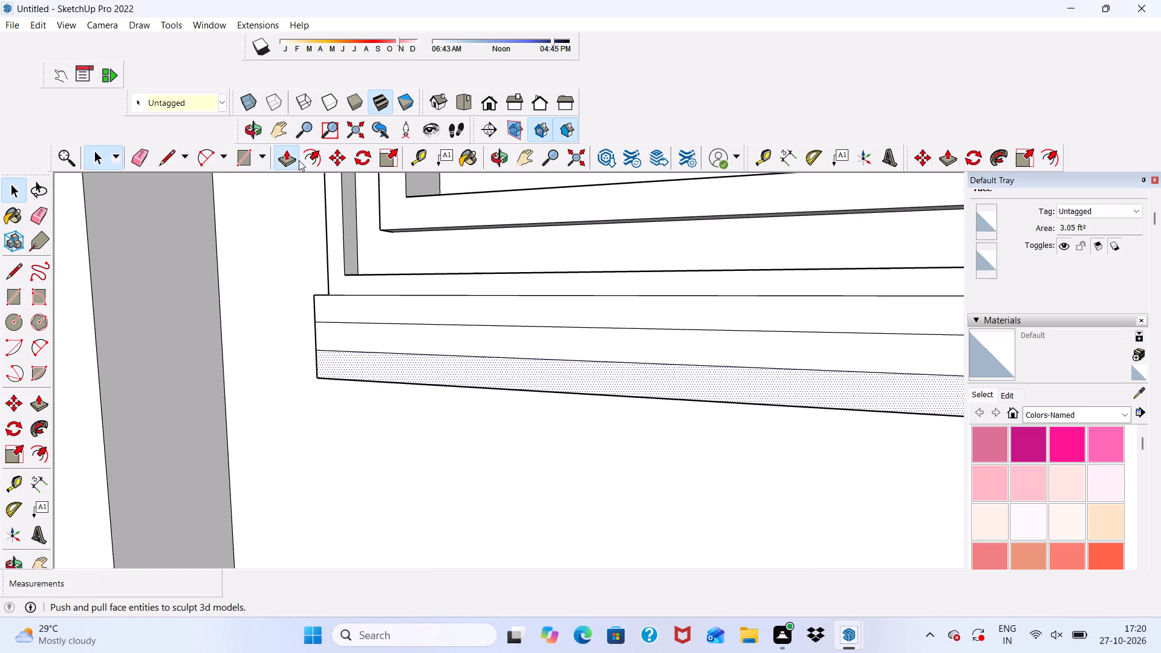
{"action": "left_click", "coordinate": [339, 363]}
{"action": "type", "text": "3\""}
{"action": "key", "text": "Return"}
Compare the newly stepped sill with the finished bracketed sill of the window directly above.
{"action": "scroll", "coordinate": [237, 393], "scroll_direction": "down", "scroll_amount": 7}
{"action": "middle_click_drag", "start_coordinate": [455, 276], "coordinate": [449, 413]}
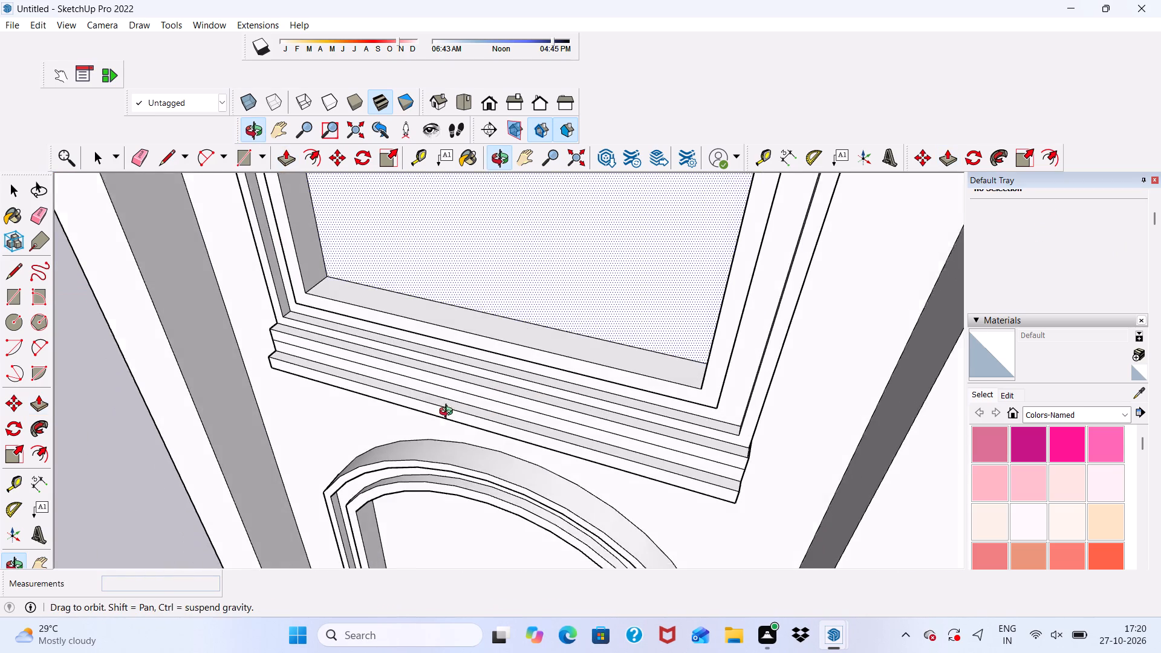
{"action": "middle_click_drag", "start_coordinate": [449, 413], "coordinate": [449, 414]}
{"action": "scroll", "coordinate": [414, 374], "scroll_direction": "down", "scroll_amount": 7}
{"action": "scroll", "coordinate": [420, 242], "scroll_direction": "up", "scroll_amount": 5}
{"action": "scroll", "coordinate": [420, 242], "scroll_direction": "down", "scroll_amount": 13}
{"action": "scroll", "coordinate": [389, 232], "scroll_direction": "up", "scroll_amount": 4}
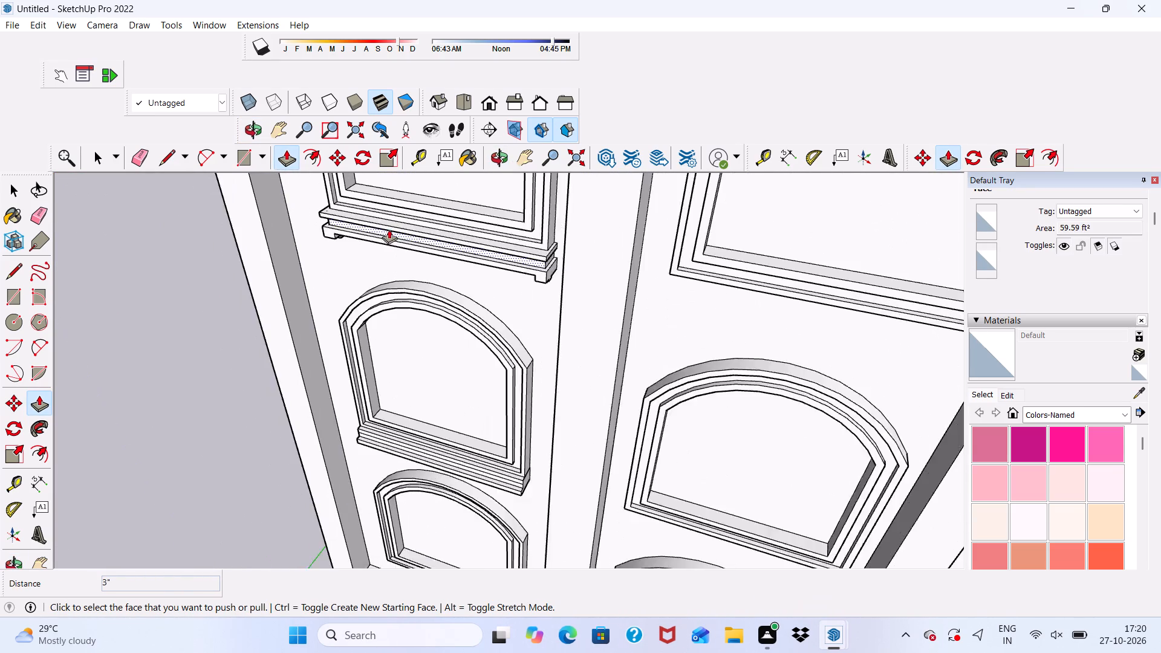
{"action": "scroll", "coordinate": [389, 229], "scroll_direction": "up", "scroll_amount": 8}
{"action": "scroll", "coordinate": [380, 206], "scroll_direction": "down", "scroll_amount": 2}
{"action": "middle_click_drag", "start_coordinate": [349, 232], "coordinate": [371, 266]}
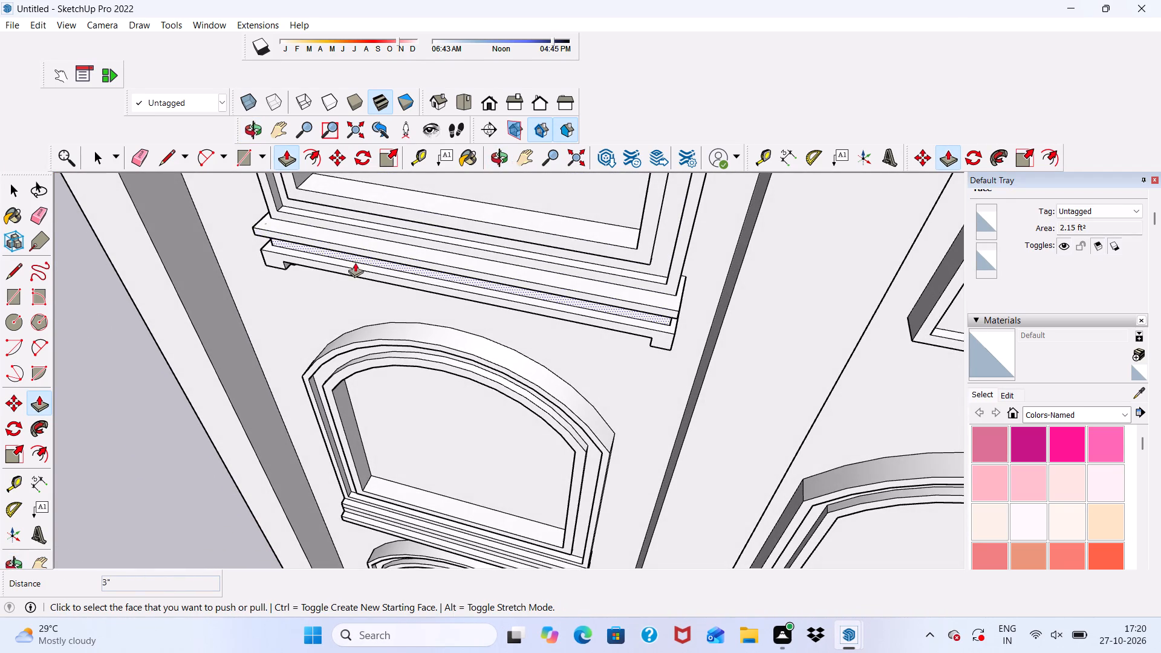
{"action": "scroll", "coordinate": [164, 259], "scroll_direction": "down", "scroll_amount": 5}
{"action": "middle_click_drag", "start_coordinate": [161, 321], "coordinate": [183, 283]}
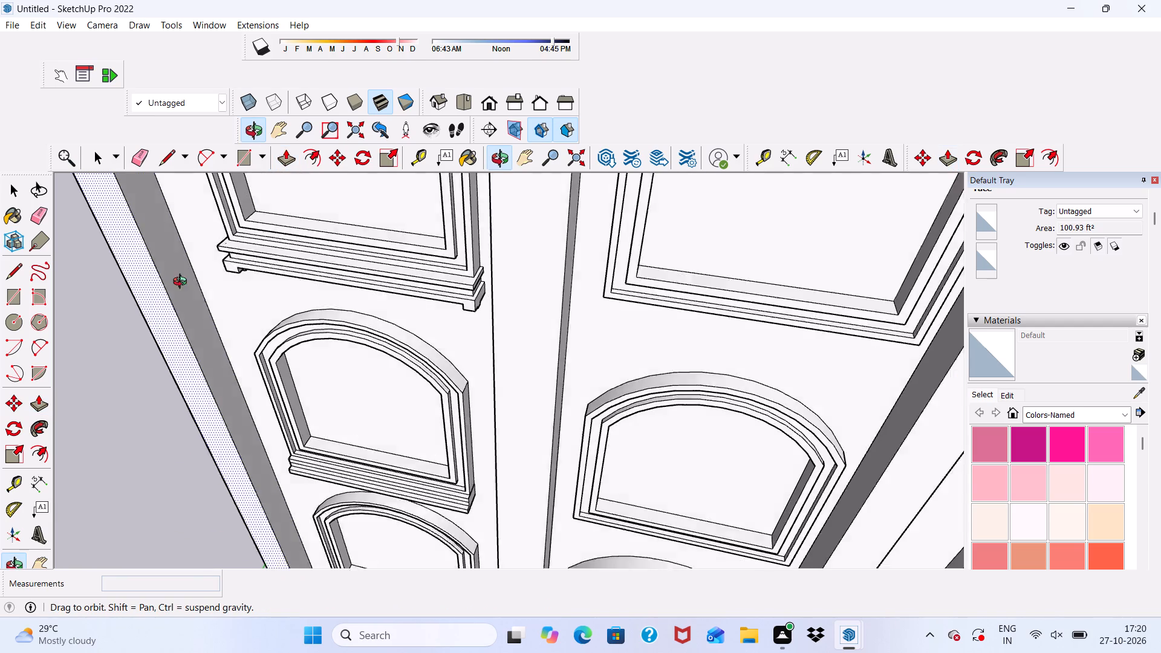
{"action": "middle_click_drag", "start_coordinate": [183, 283], "coordinate": [308, 160]}
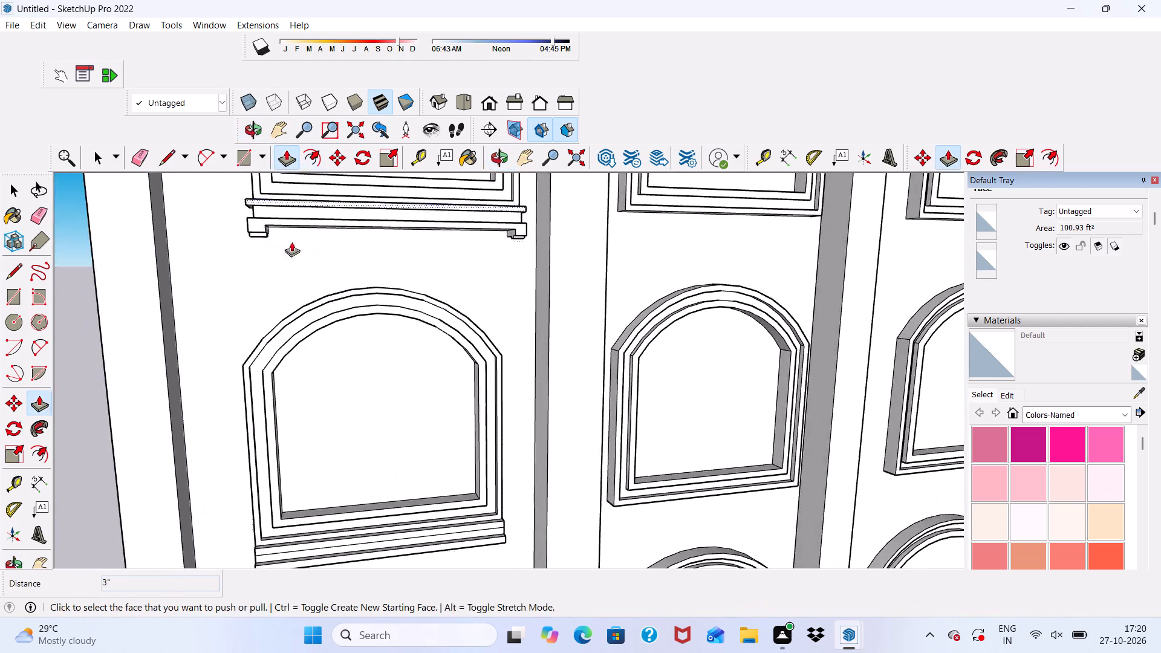
{"action": "scroll", "coordinate": [286, 281], "scroll_direction": "up", "scroll_amount": 3}
{"action": "scroll", "coordinate": [284, 274], "scroll_direction": "down", "scroll_amount": 6}
{"action": "scroll", "coordinate": [285, 334], "scroll_direction": "down", "scroll_amount": 5}
{"action": "middle_click_drag", "start_coordinate": [291, 441], "coordinate": [250, 526]}
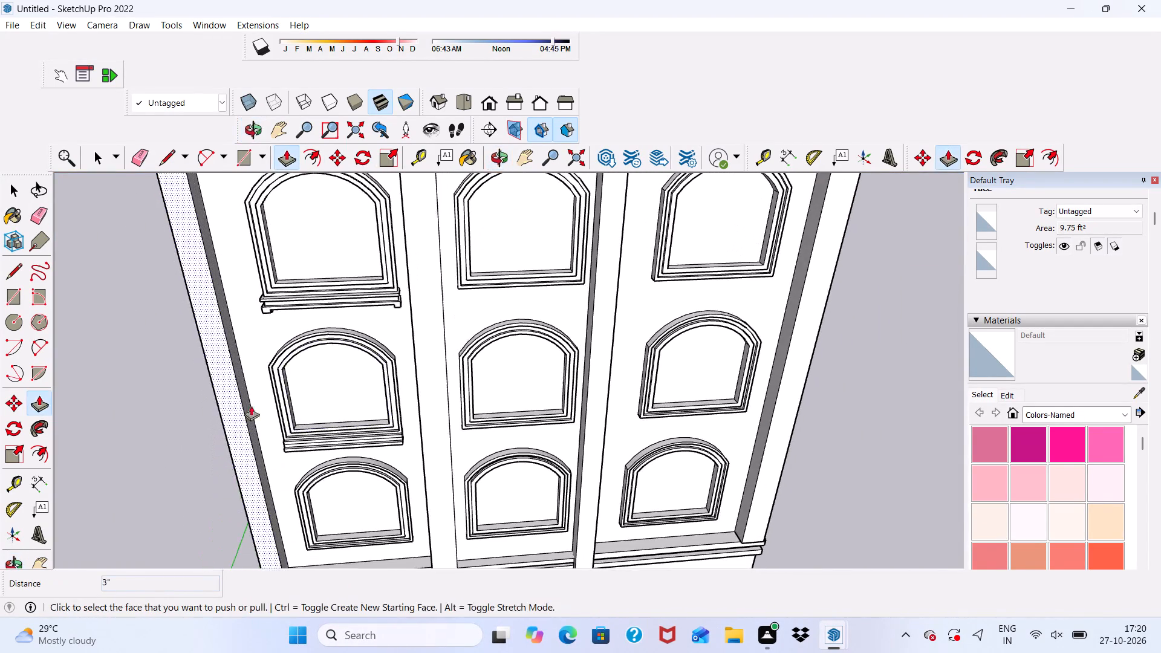
Measure the depth of the upper ledge on the finished bracketed sill.
{"action": "scroll", "coordinate": [285, 345], "scroll_direction": "up", "scroll_amount": 4}
{"action": "scroll", "coordinate": [288, 276], "scroll_direction": "up", "scroll_amount": 5}
{"action": "middle_click_drag", "start_coordinate": [288, 275], "coordinate": [277, 359]}
{"action": "key", "text": "space"}
{"action": "scroll", "coordinate": [220, 267], "scroll_direction": "up", "scroll_amount": 2}
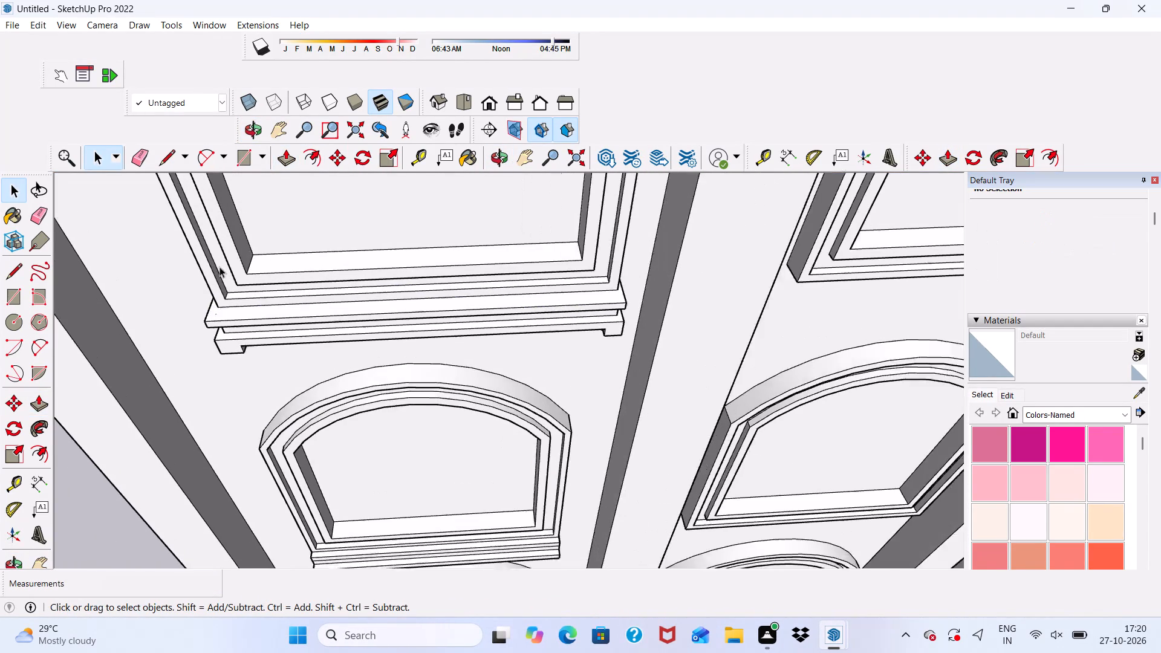
{"action": "scroll", "coordinate": [220, 267], "scroll_direction": "up", "scroll_amount": 1}
{"action": "left_click", "coordinate": [31, 475]}
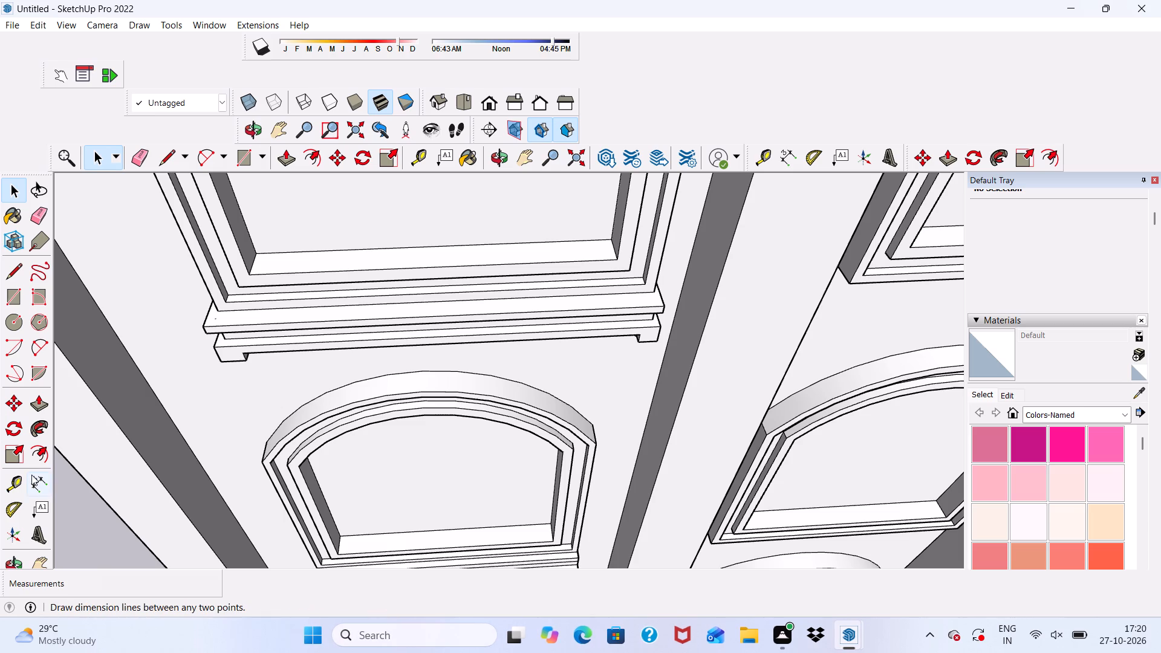
{"action": "scroll", "coordinate": [226, 418], "scroll_direction": "up", "scroll_amount": 5}
{"action": "scroll", "coordinate": [208, 196], "scroll_direction": "up", "scroll_amount": 9}
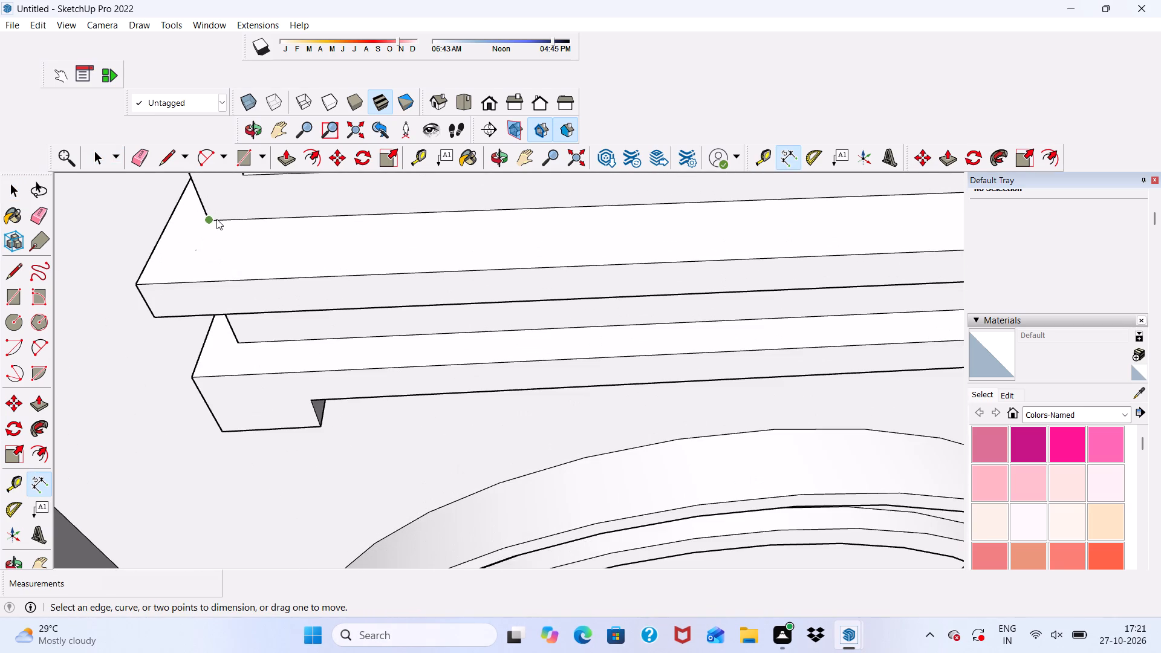
{"action": "left_click", "coordinate": [207, 221]}
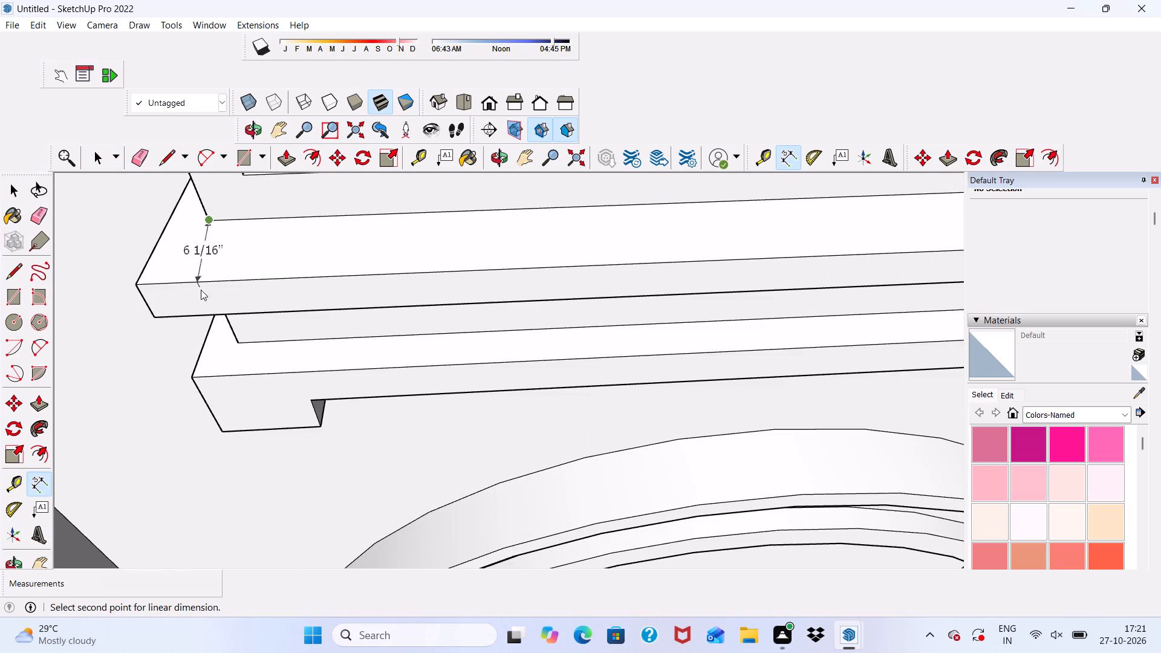
{"action": "scroll", "coordinate": [207, 285], "scroll_direction": "up", "scroll_amount": 5}
{"action": "left_click", "coordinate": [208, 282]}
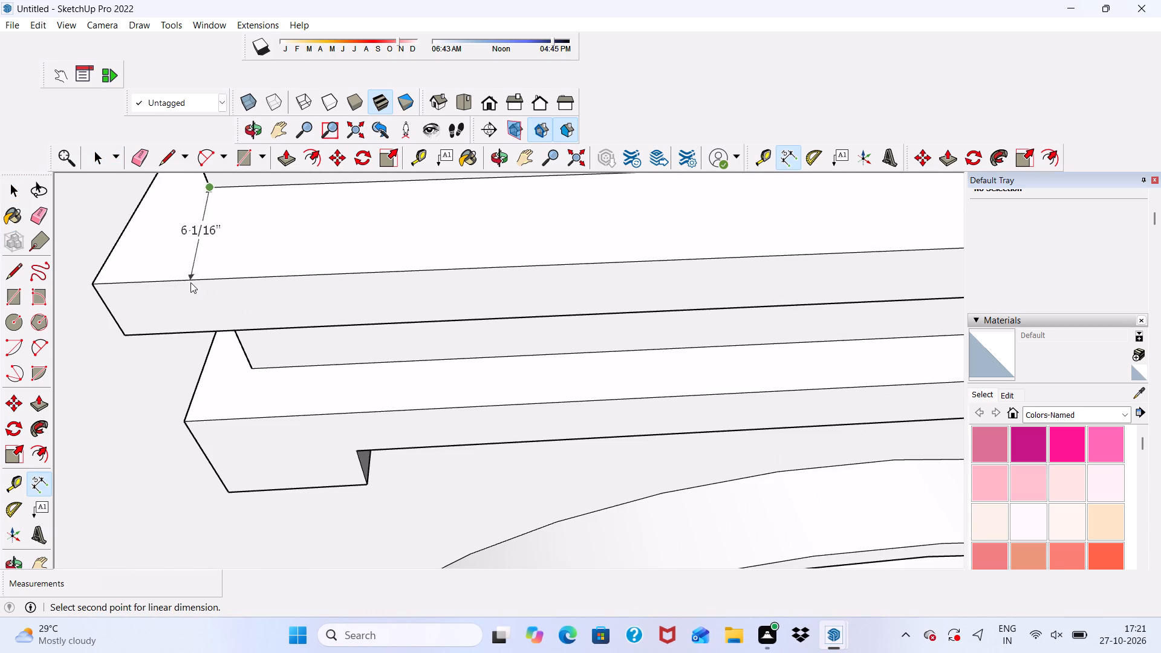
{"action": "key", "text": "space"}
Undo the last Push/Pull of the lowest strip on the lower window's sill.
{"action": "scroll", "coordinate": [192, 242], "scroll_direction": "down", "scroll_amount": 5}
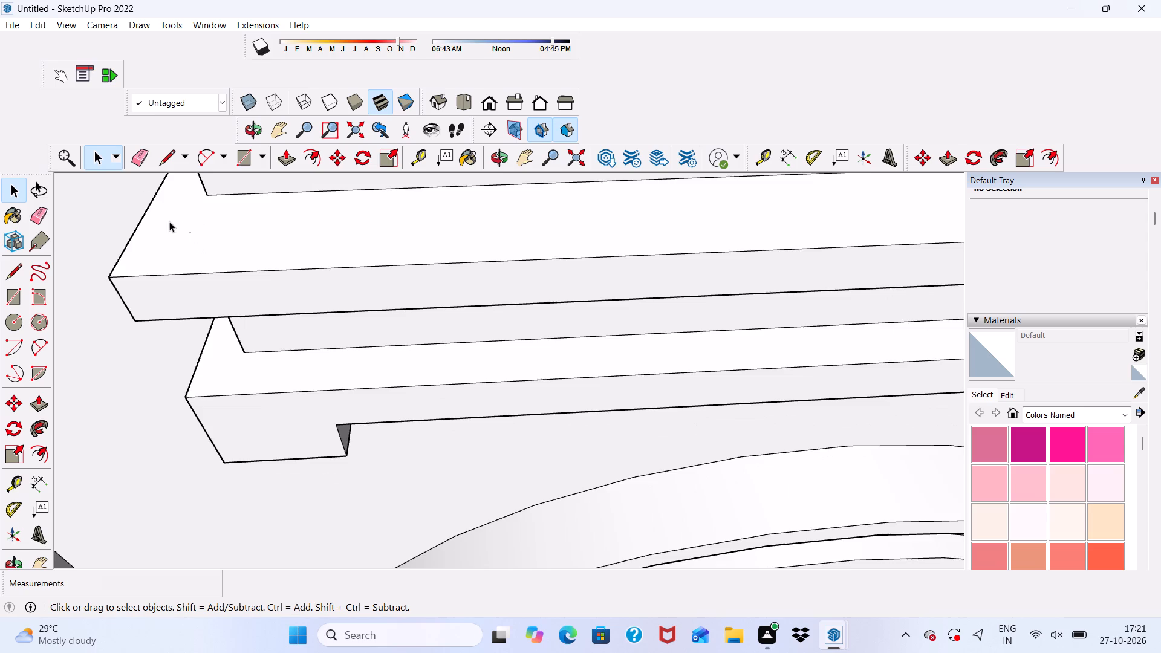
{"action": "scroll", "coordinate": [123, 220], "scroll_direction": "down", "scroll_amount": 20}
{"action": "scroll", "coordinate": [123, 220], "scroll_direction": "down", "scroll_amount": 5}
{"action": "scroll", "coordinate": [304, 372], "scroll_direction": "up", "scroll_amount": 11}
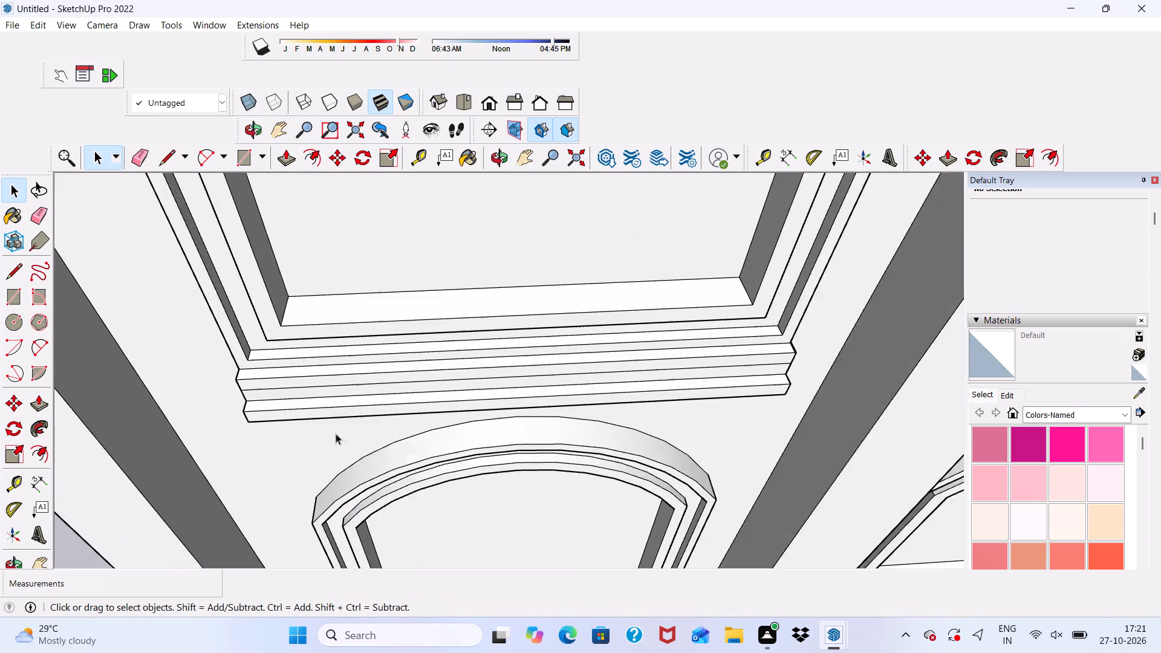
{"action": "scroll", "coordinate": [336, 434], "scroll_direction": "up", "scroll_amount": 6}
{"action": "scroll", "coordinate": [297, 348], "scroll_direction": "down", "scroll_amount": 1}
{"action": "scroll", "coordinate": [290, 350], "scroll_direction": "up", "scroll_amount": 6}
{"action": "scroll", "coordinate": [288, 362], "scroll_direction": "down", "scroll_amount": 2}
{"action": "middle_click_drag", "start_coordinate": [288, 378], "coordinate": [211, 293]}
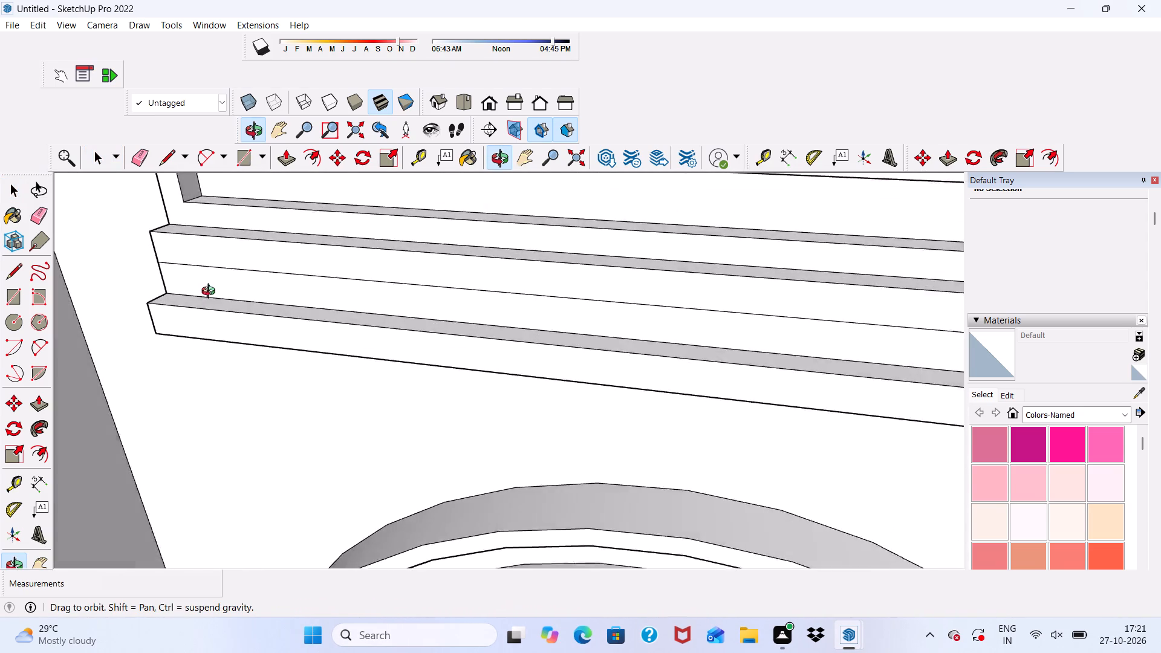
{"action": "middle_click_drag", "start_coordinate": [211, 293], "coordinate": [254, 254]}
{"action": "key", "text": "ctrl+z"}
{"action": "left_click_drag", "start_coordinate": [254, 254], "coordinate": [248, 249]}
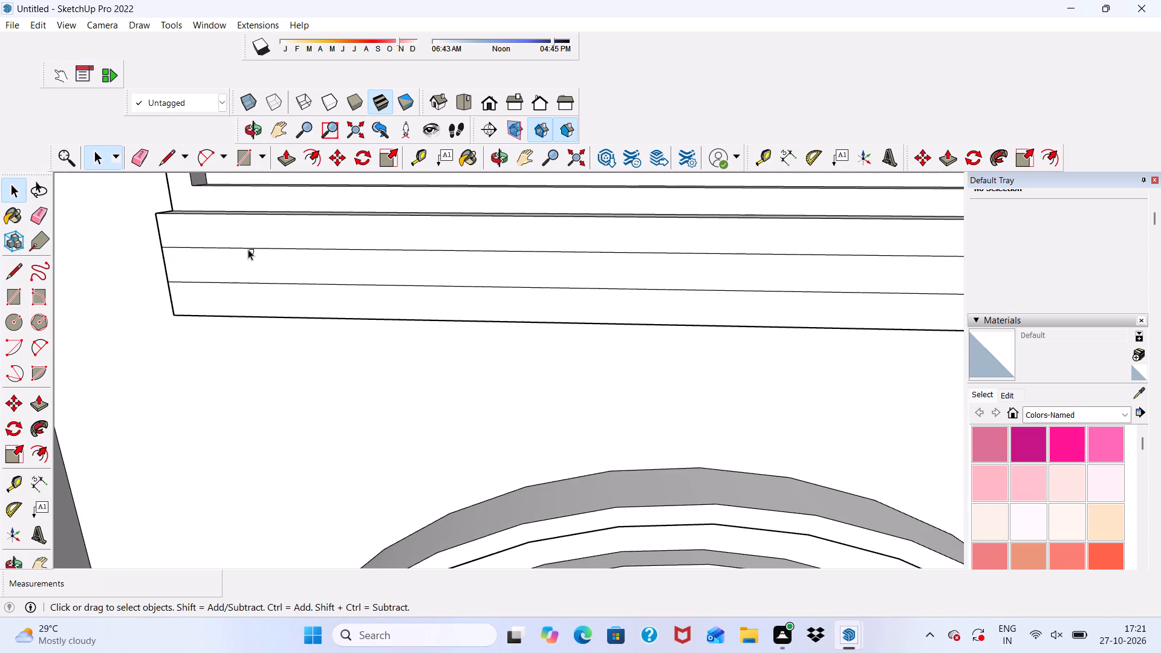
{"action": "left_click_drag", "start_coordinate": [248, 249], "coordinate": [241, 247]}
Push/Pull the top strip of the same sill's front face outward by 6".
{"action": "scroll", "coordinate": [241, 247], "scroll_direction": "down", "scroll_amount": 1}
{"action": "middle_click_drag", "start_coordinate": [241, 247], "coordinate": [244, 304]}
{"action": "scroll", "coordinate": [207, 283], "scroll_direction": "up", "scroll_amount": 4}
{"action": "left_click", "coordinate": [200, 250]}
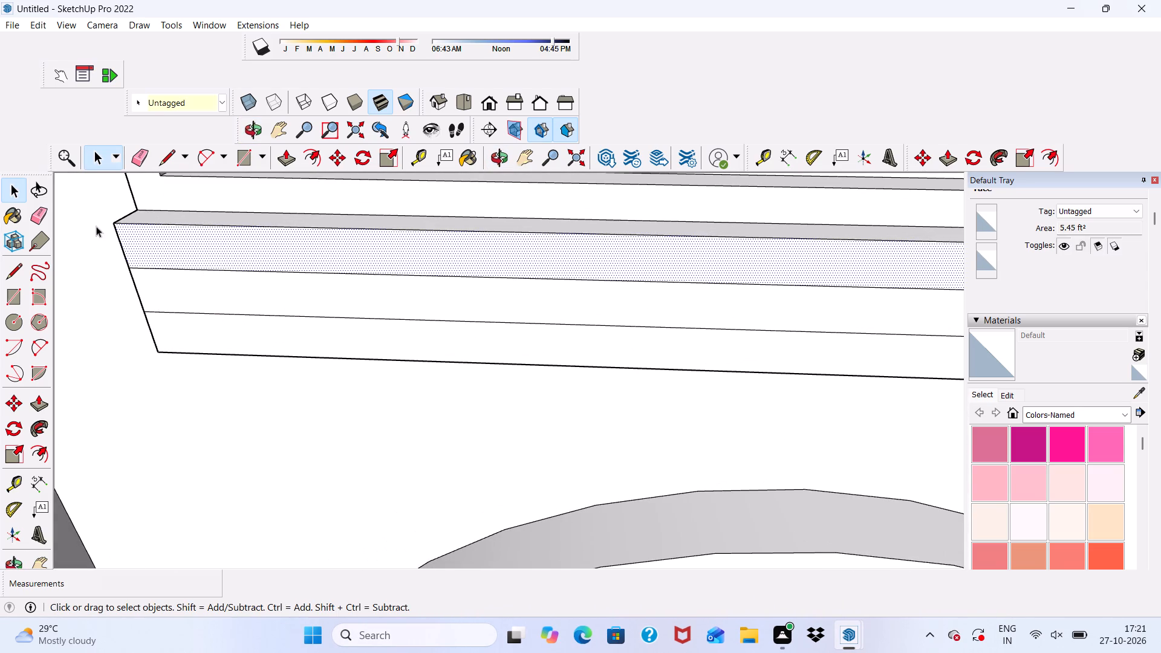
{"action": "left_click", "coordinate": [279, 158]}
{"action": "left_click", "coordinate": [222, 233]}
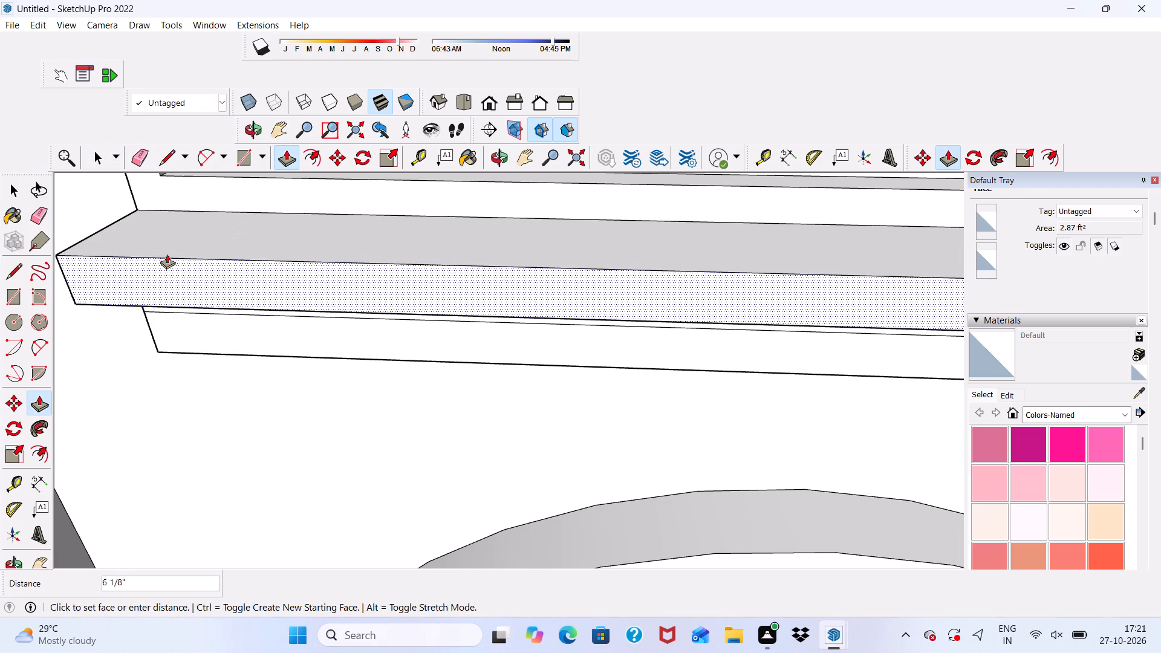
{"action": "key", "text": "6"}
{"action": "key", "text": "shift+quotedbl"}
{"action": "key", "text": "Return"}
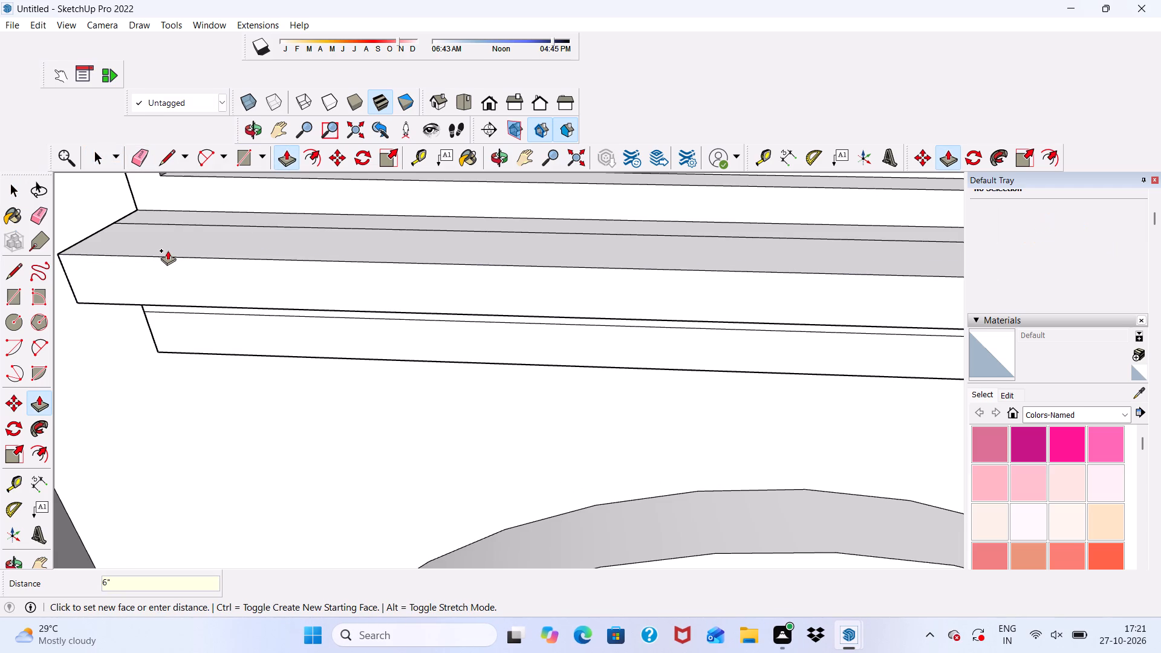
Push/Pull the lowest strip of the sill's front face outward by 6", matching the projection of the top strip.
{"action": "scroll", "coordinate": [168, 309], "scroll_direction": "up", "scroll_amount": 3}
{"action": "left_click", "coordinate": [166, 325]}
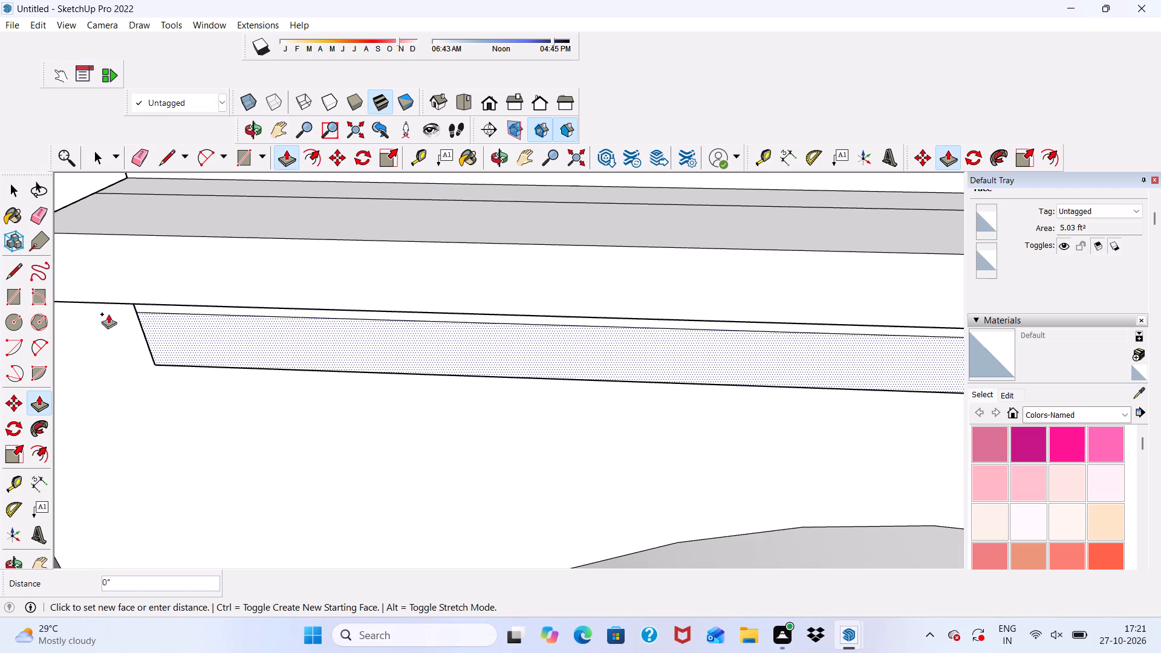
{"action": "left_click", "coordinate": [119, 238]}
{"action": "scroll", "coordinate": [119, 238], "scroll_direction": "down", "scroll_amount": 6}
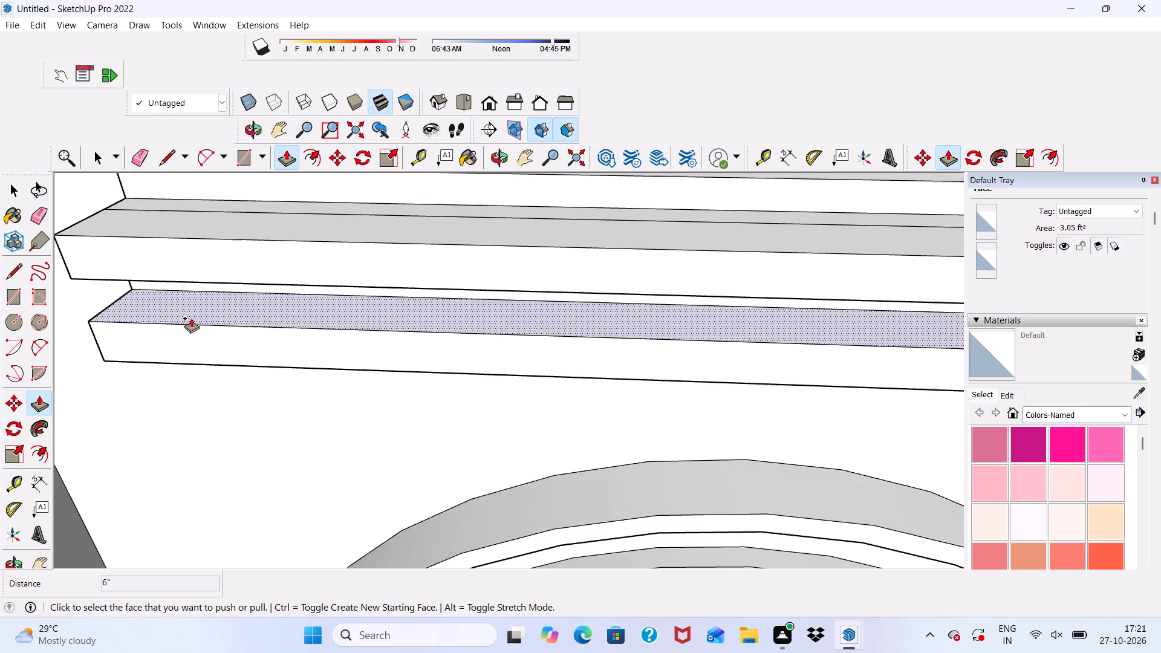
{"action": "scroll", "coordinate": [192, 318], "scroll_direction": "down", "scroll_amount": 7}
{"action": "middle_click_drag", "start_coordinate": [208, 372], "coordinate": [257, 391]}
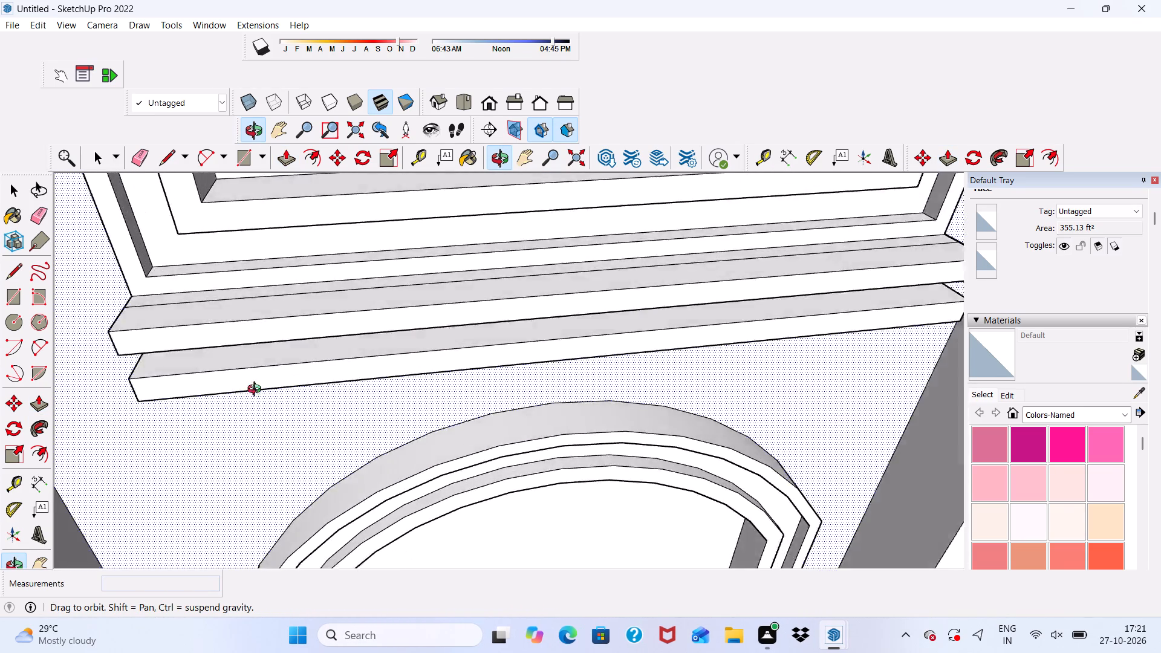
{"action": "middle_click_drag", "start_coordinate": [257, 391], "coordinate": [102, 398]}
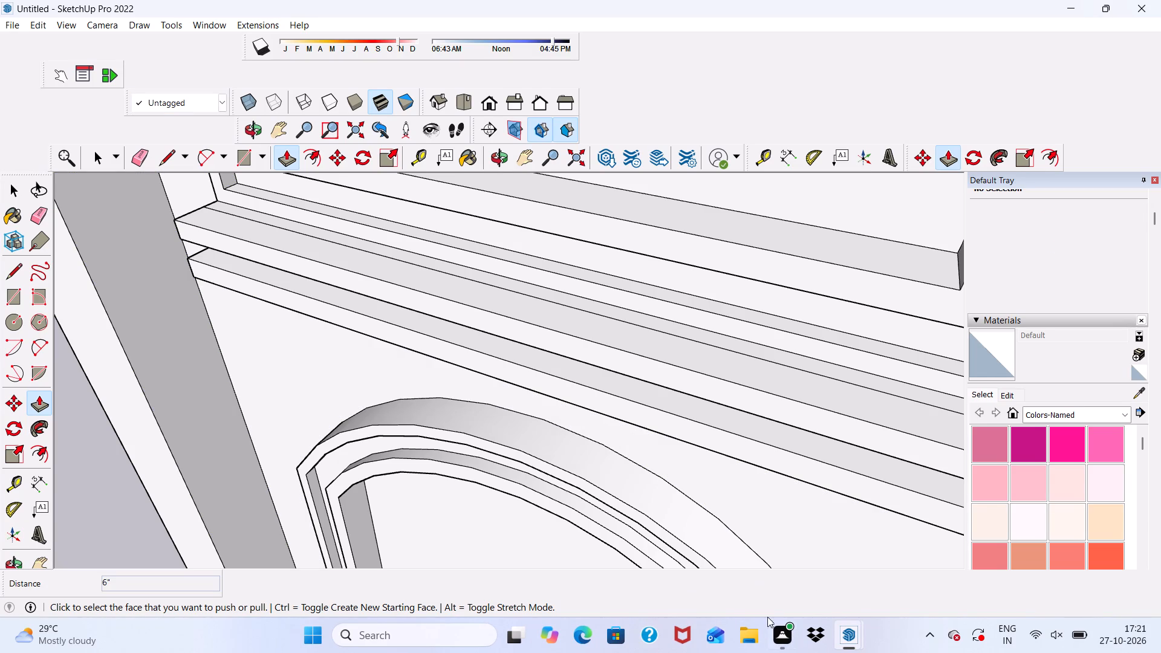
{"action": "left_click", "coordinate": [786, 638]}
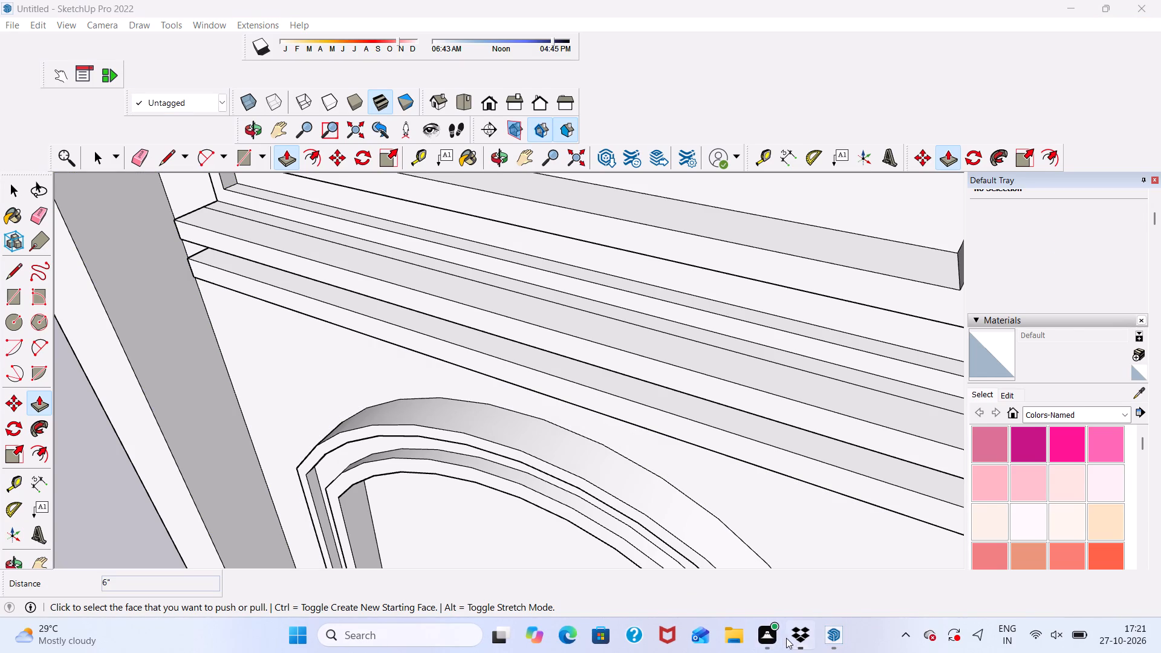
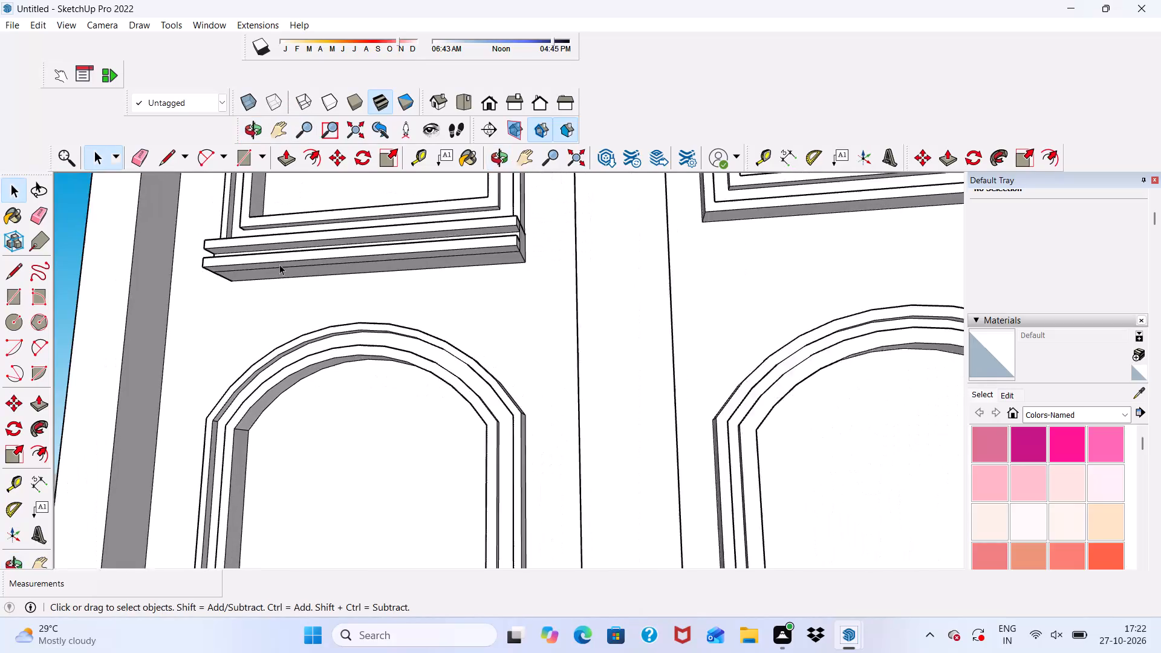
Erase the lengthwise seam edge across the top face of the stepped sill above the first bay's lowest arched window.
{"action": "scroll", "coordinate": [279, 272], "scroll_direction": "up", "scroll_amount": 1}
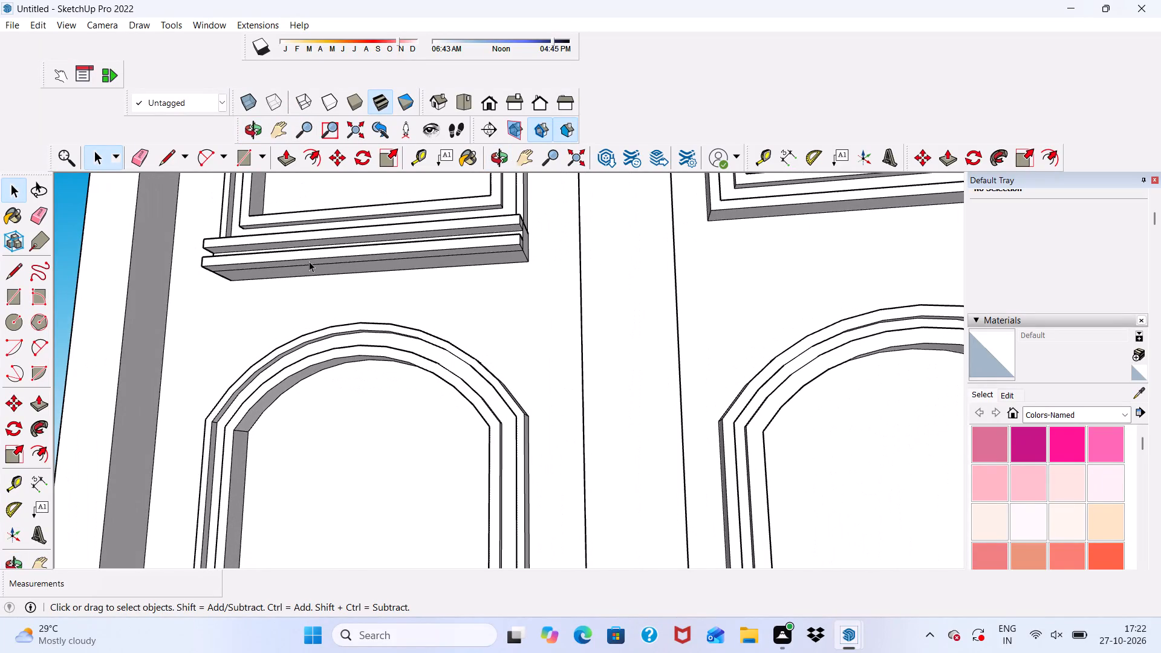
{"action": "scroll", "coordinate": [0, 22], "scroll_direction": "up", "scroll_amount": 1}
{"action": "scroll", "coordinate": [267, 265], "scroll_direction": "down", "scroll_amount": 2}
{"action": "middle_click_drag", "start_coordinate": [267, 265], "coordinate": [247, 419]}
{"action": "scroll", "coordinate": [372, 243], "scroll_direction": "down", "scroll_amount": 4}
{"action": "scroll", "coordinate": [414, 275], "scroll_direction": "up", "scroll_amount": 1}
{"action": "scroll", "coordinate": [414, 249], "scroll_direction": "down", "scroll_amount": 5}
{"action": "scroll", "coordinate": [440, 238], "scroll_direction": "up", "scroll_amount": 4}
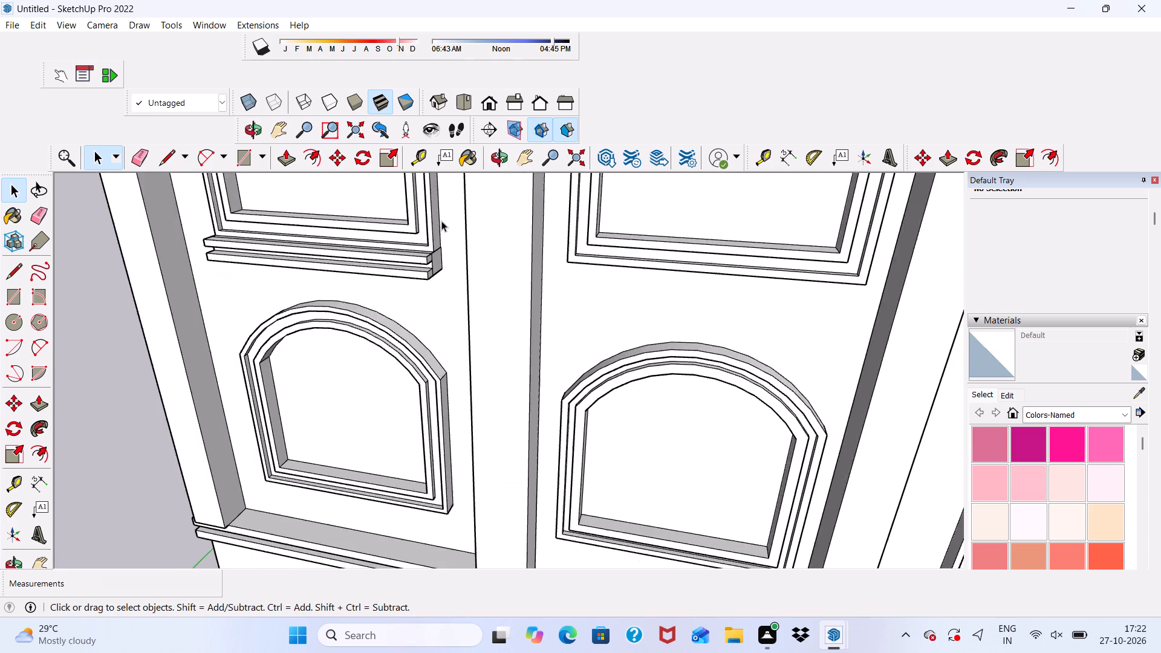
{"action": "scroll", "coordinate": [441, 221], "scroll_direction": "up", "scroll_amount": 5}
{"action": "scroll", "coordinate": [442, 220], "scroll_direction": "down", "scroll_amount": 2}
{"action": "scroll", "coordinate": [450, 224], "scroll_direction": "up", "scroll_amount": 4}
{"action": "scroll", "coordinate": [438, 295], "scroll_direction": "up", "scroll_amount": 4}
{"action": "middle_click_drag", "start_coordinate": [436, 296], "coordinate": [420, 353]}
{"action": "scroll", "coordinate": [403, 339], "scroll_direction": "up", "scroll_amount": 4}
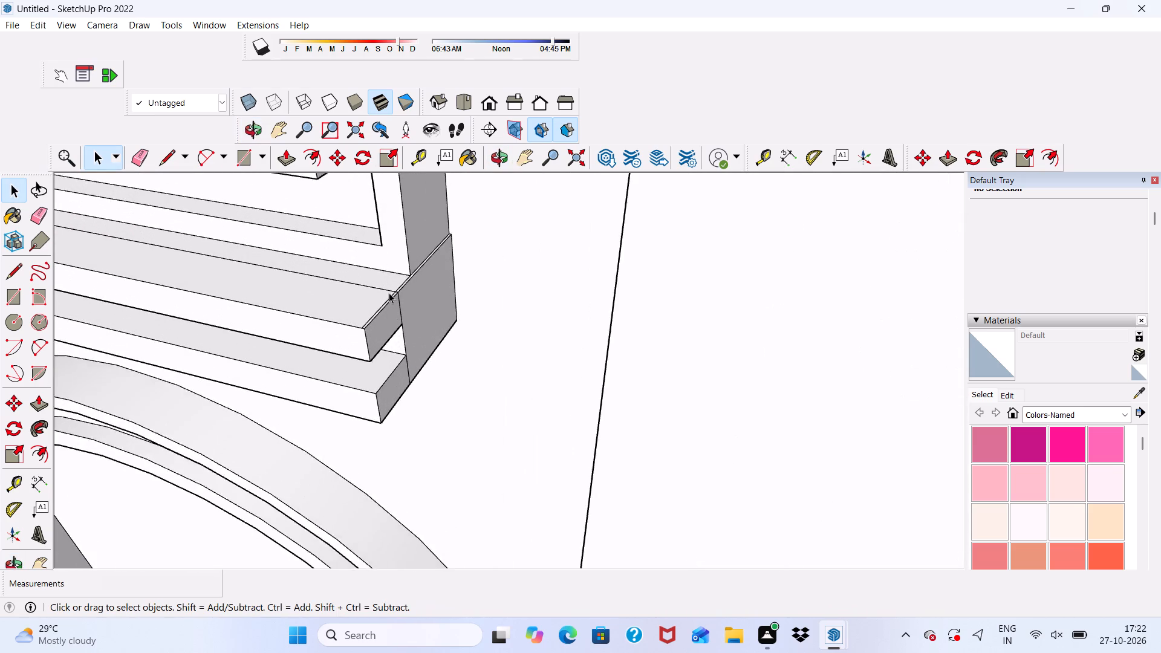
{"action": "scroll", "coordinate": [389, 293], "scroll_direction": "up", "scroll_amount": 11}
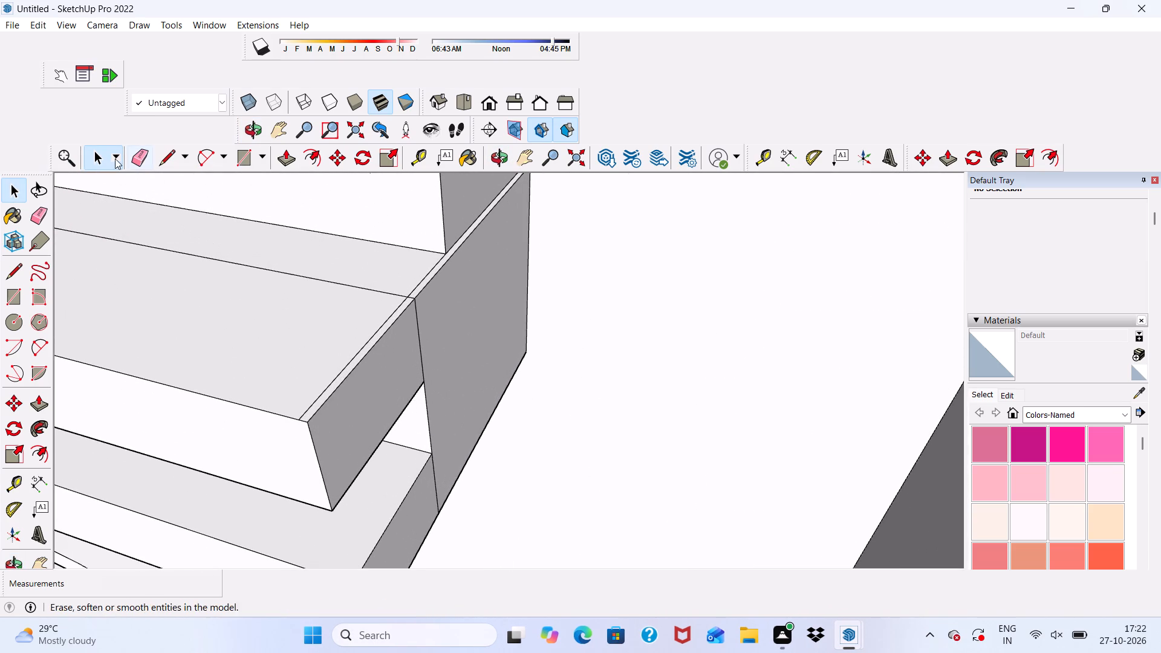
{"action": "left_click", "coordinate": [135, 148]}
{"action": "scroll", "coordinate": [224, 233], "scroll_direction": "up", "scroll_amount": 2}
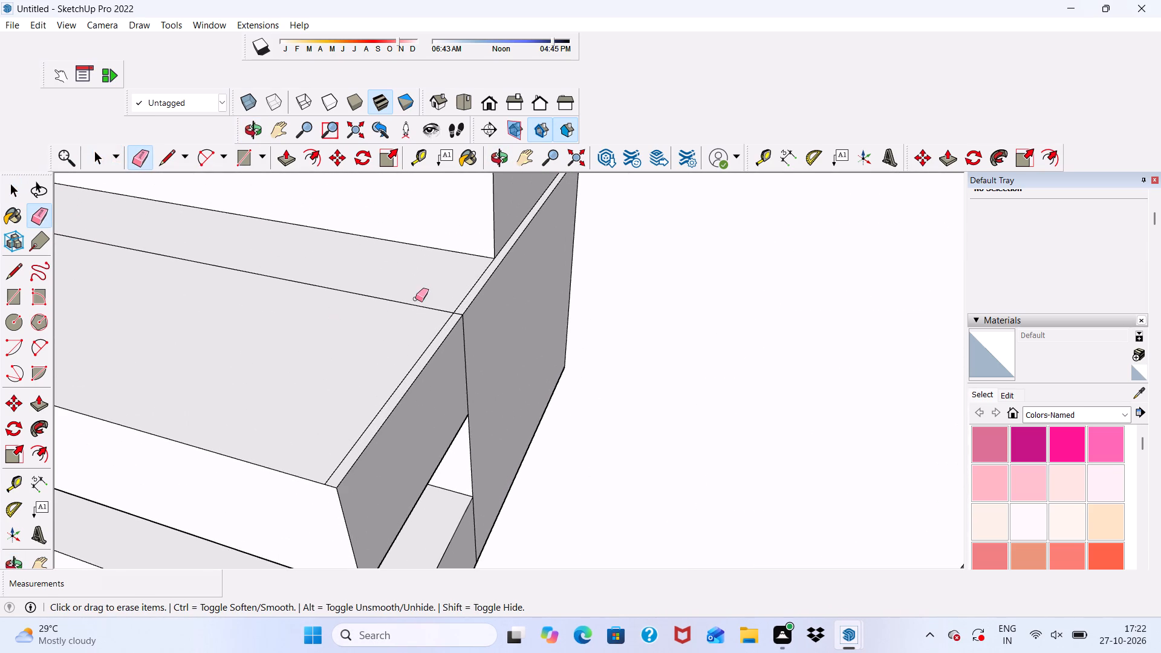
{"action": "left_click_drag", "start_coordinate": [417, 299], "coordinate": [426, 317]}
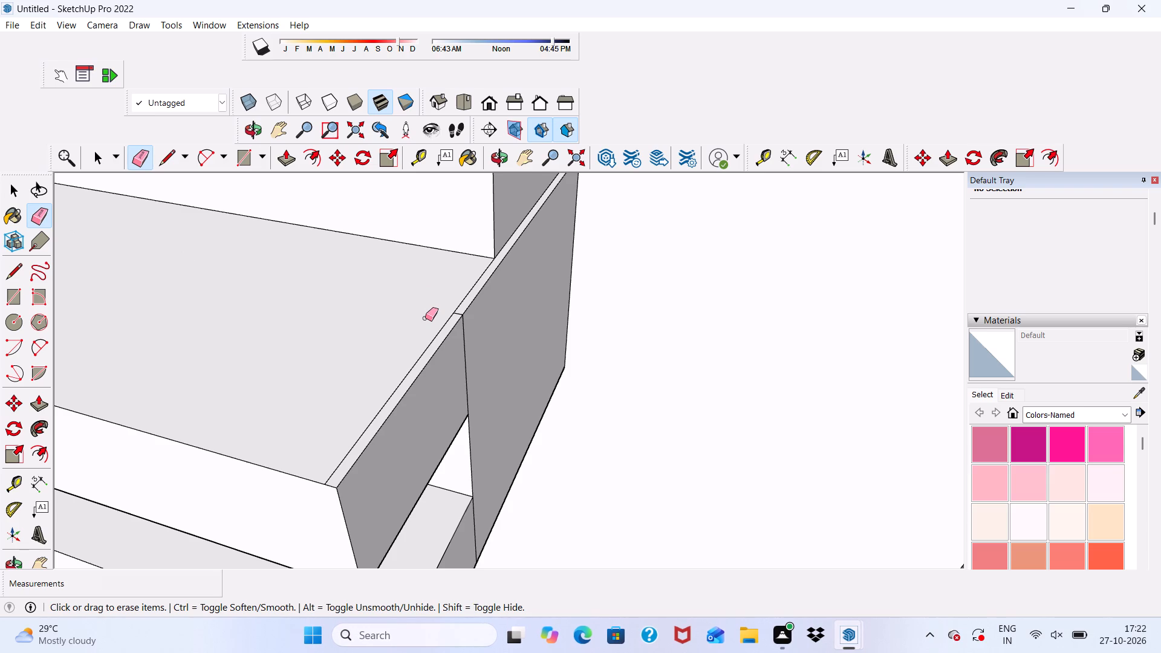
Erase the stray seam edges at the right end of the sill's upper strip, including the vertical edge dividing its end face.
{"action": "scroll", "coordinate": [426, 318], "scroll_direction": "up", "scroll_amount": 4}
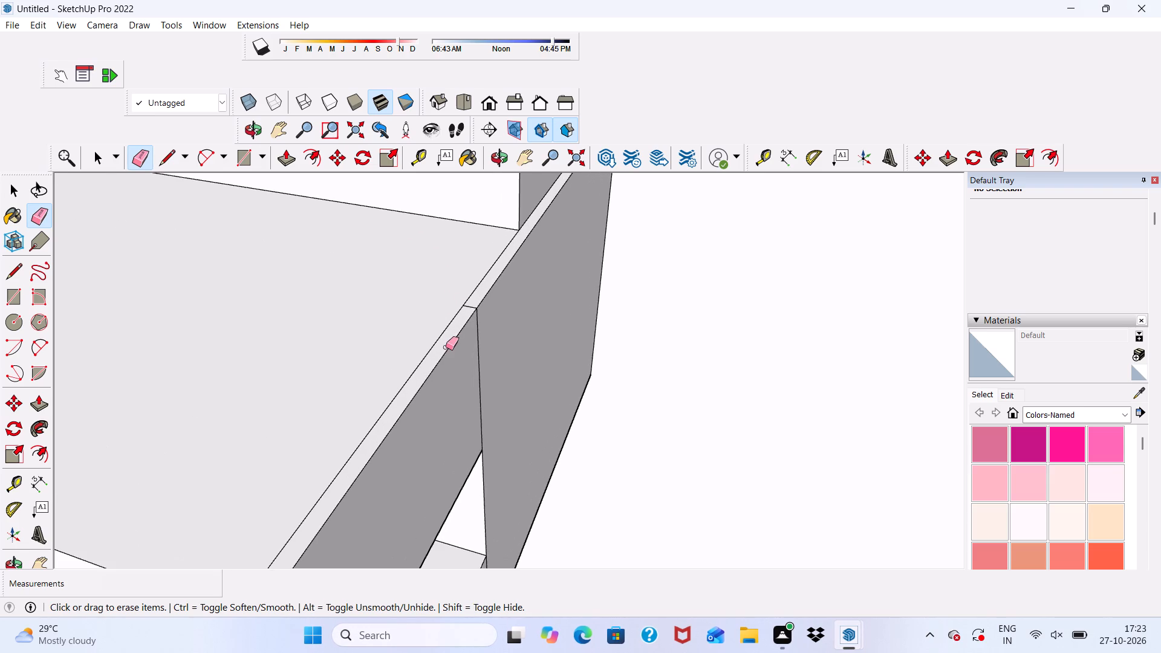
{"action": "scroll", "coordinate": [446, 347], "scroll_direction": "up", "scroll_amount": 2}
{"action": "left_click", "coordinate": [445, 323]}
{"action": "left_click_drag", "start_coordinate": [464, 298], "coordinate": [465, 298]}
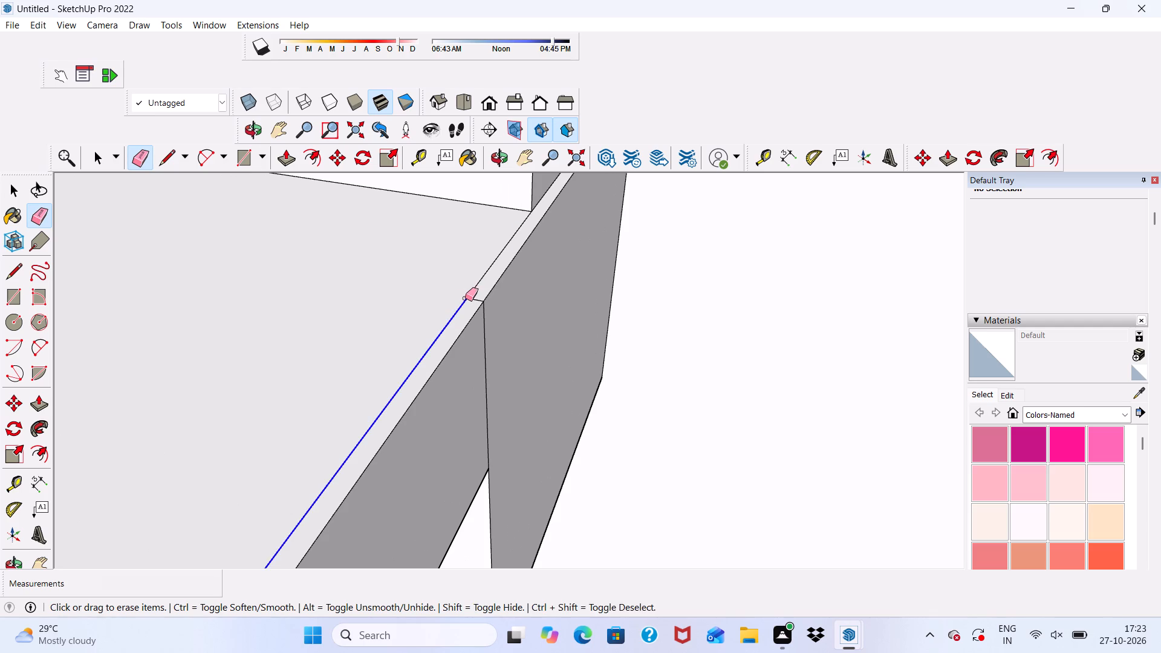
{"action": "left_click_drag", "start_coordinate": [465, 298], "coordinate": [470, 298]}
{"action": "left_click", "coordinate": [472, 298]}
{"action": "scroll", "coordinate": [455, 271], "scroll_direction": "down", "scroll_amount": 5}
{"action": "middle_click_drag", "start_coordinate": [460, 379], "coordinate": [382, 297]}
{"action": "left_click_drag", "start_coordinate": [453, 306], "coordinate": [482, 313]}
{"action": "scroll", "coordinate": [464, 268], "scroll_direction": "down", "scroll_amount": 9}
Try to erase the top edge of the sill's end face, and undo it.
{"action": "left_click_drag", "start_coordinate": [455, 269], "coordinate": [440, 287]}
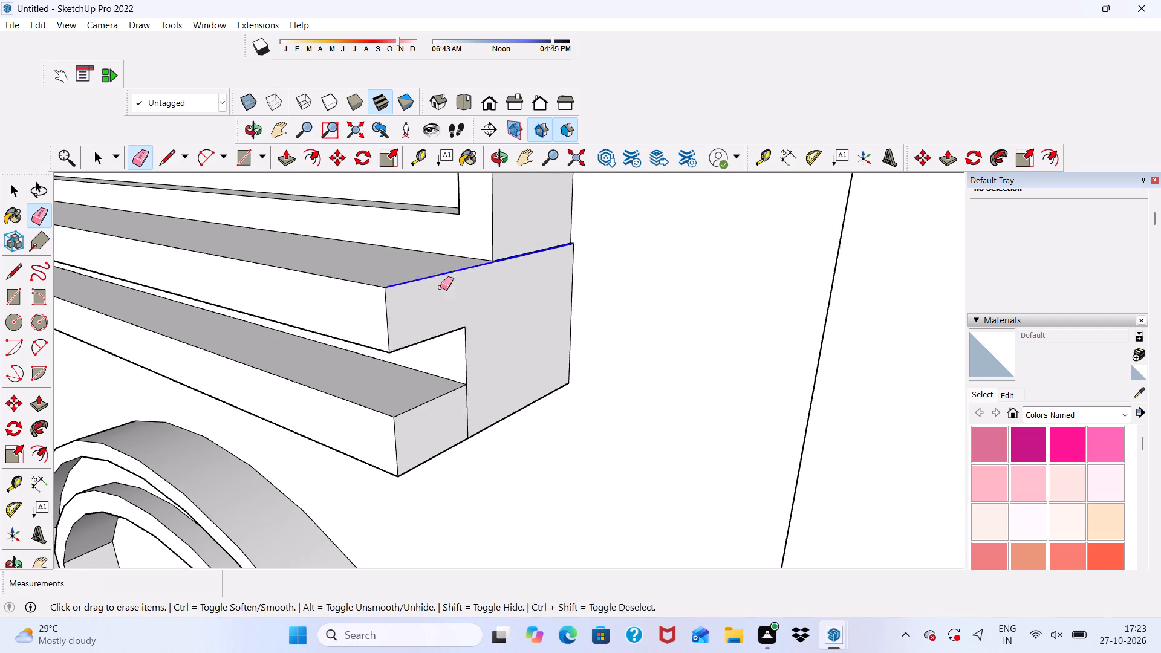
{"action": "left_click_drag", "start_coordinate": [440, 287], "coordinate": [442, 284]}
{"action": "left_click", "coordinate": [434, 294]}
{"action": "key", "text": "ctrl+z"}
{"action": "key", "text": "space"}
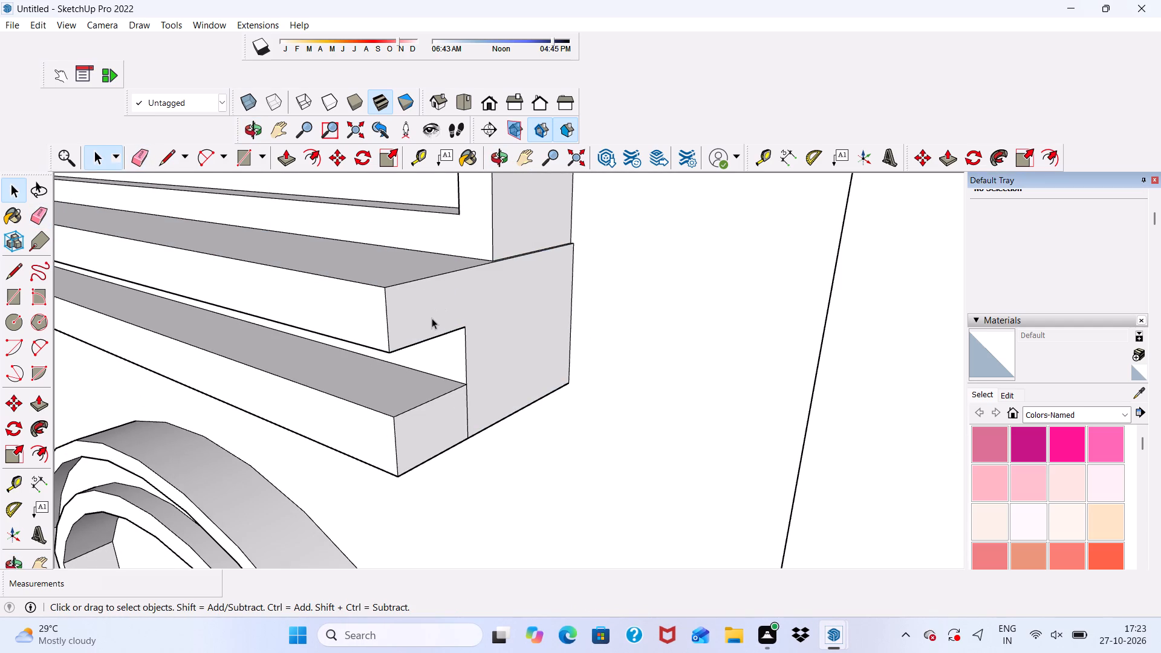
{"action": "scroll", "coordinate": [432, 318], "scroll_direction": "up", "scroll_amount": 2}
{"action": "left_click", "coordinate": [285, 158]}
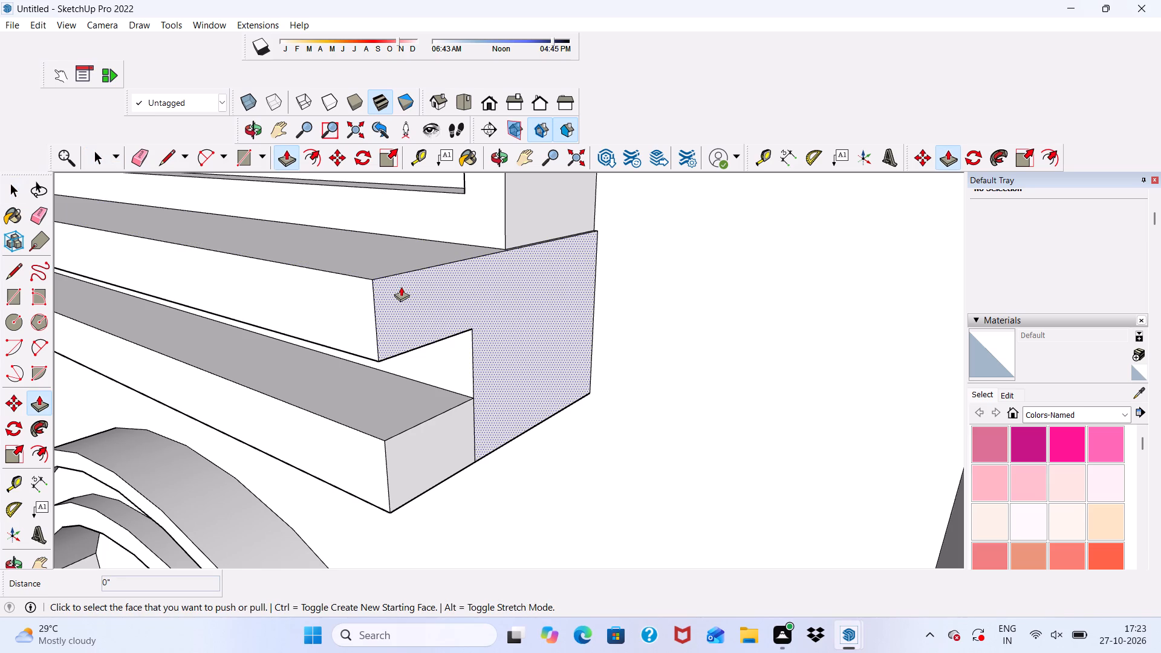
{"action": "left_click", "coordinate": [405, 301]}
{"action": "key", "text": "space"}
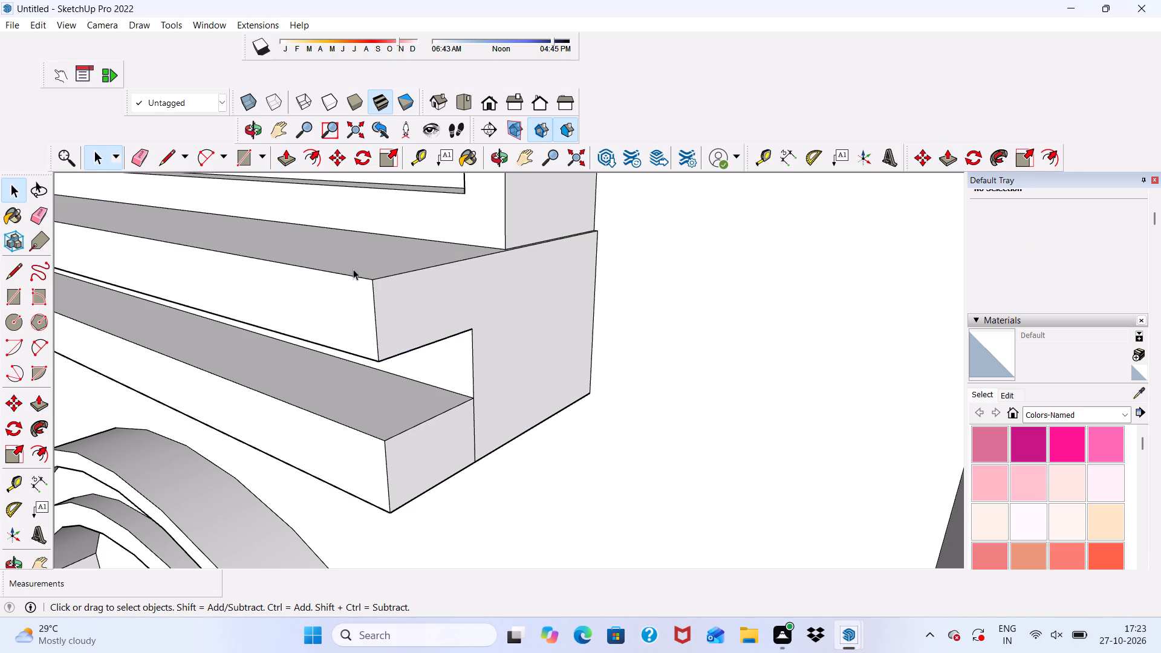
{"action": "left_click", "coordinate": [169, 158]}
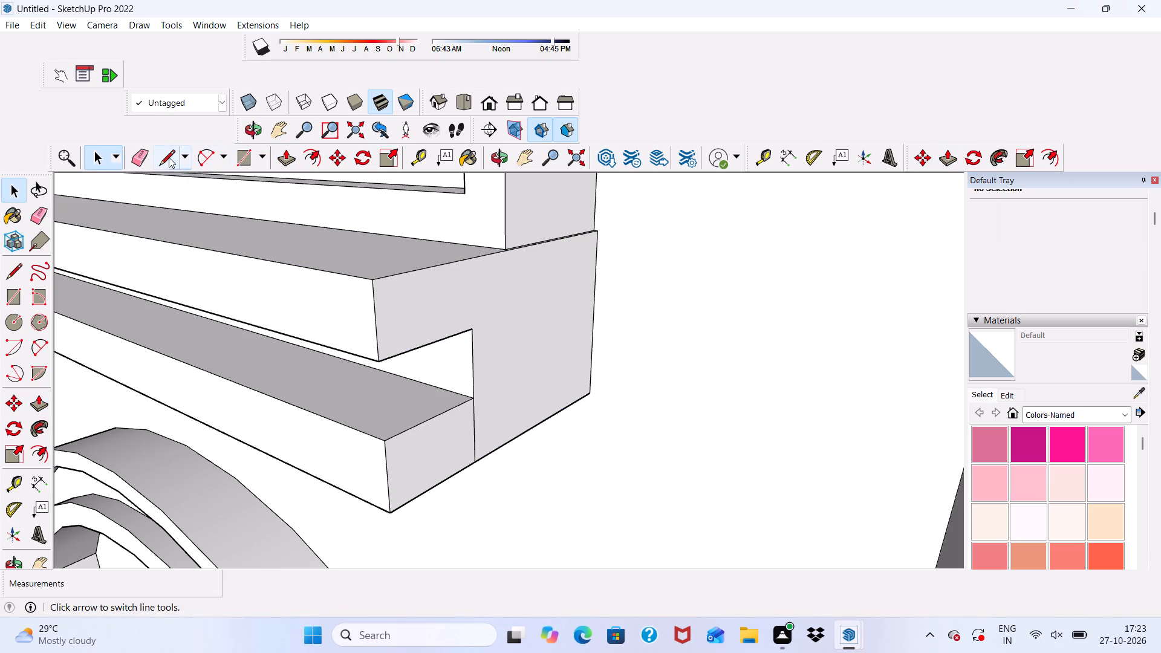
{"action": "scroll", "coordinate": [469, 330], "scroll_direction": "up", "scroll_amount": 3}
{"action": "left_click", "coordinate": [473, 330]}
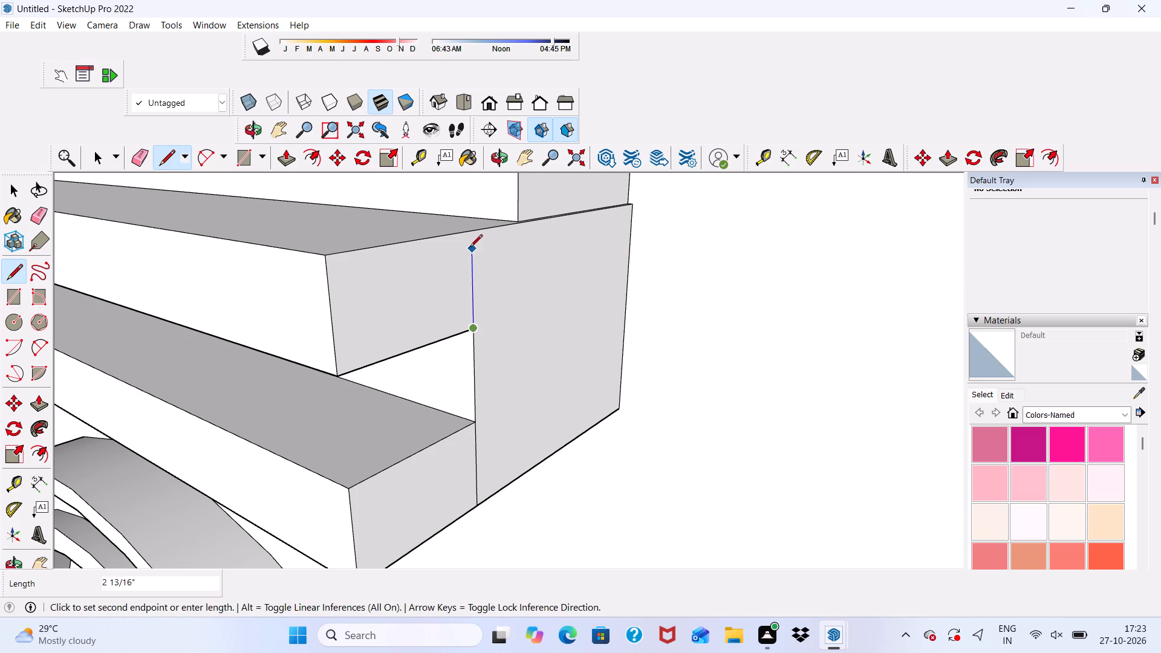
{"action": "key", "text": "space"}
Draw a vertical line about 3 7/16" long from the notch's inner corner up to the top edge of the sill's end face.
{"action": "scroll", "coordinate": [489, 386], "scroll_direction": "down", "scroll_amount": 1}
{"action": "middle_click_drag", "start_coordinate": [487, 404], "coordinate": [483, 388]}
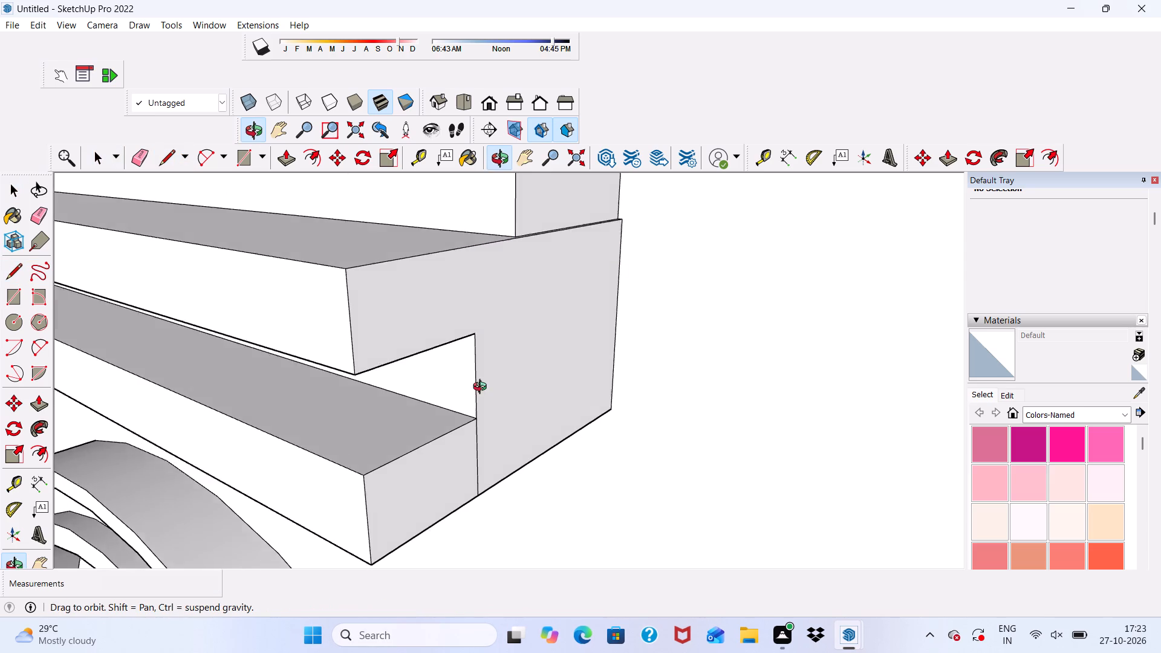
{"action": "middle_click_drag", "start_coordinate": [483, 388], "coordinate": [454, 367]}
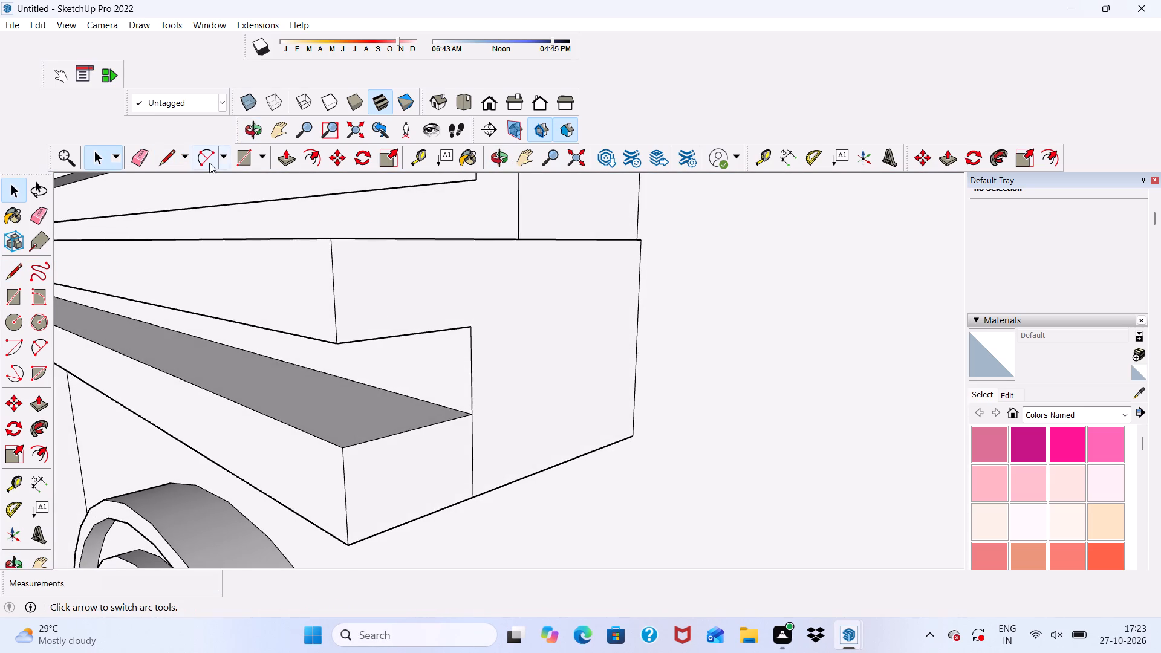
{"action": "left_click", "coordinate": [158, 157]}
{"action": "scroll", "coordinate": [455, 285], "scroll_direction": "up", "scroll_amount": 3}
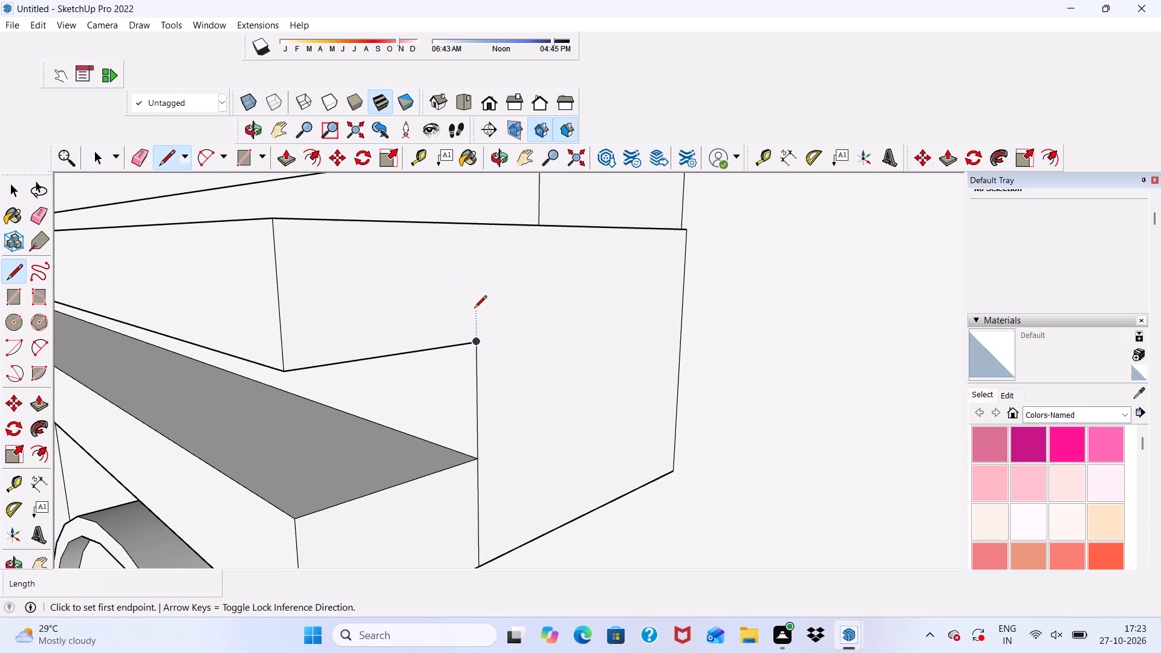
{"action": "left_click", "coordinate": [473, 336]}
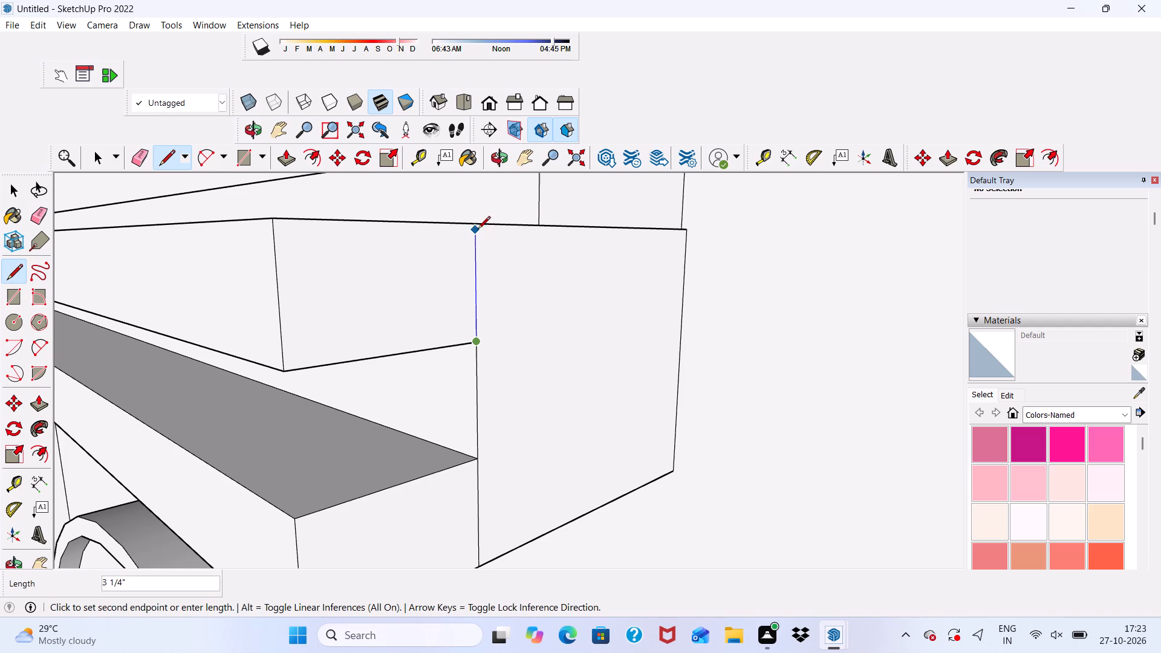
{"action": "left_click", "coordinate": [477, 221]}
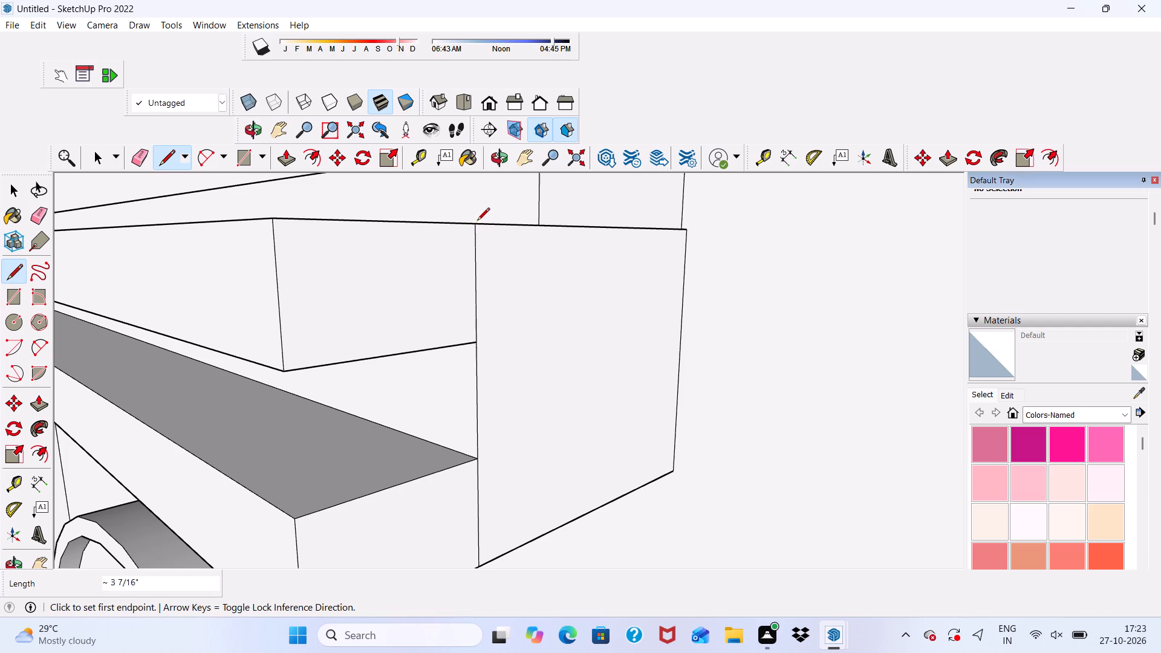
{"action": "key", "text": "space"}
Push/Pull the end face of the sill's upper strip outward by about 2 3/8".
{"action": "left_click", "coordinate": [414, 290]}
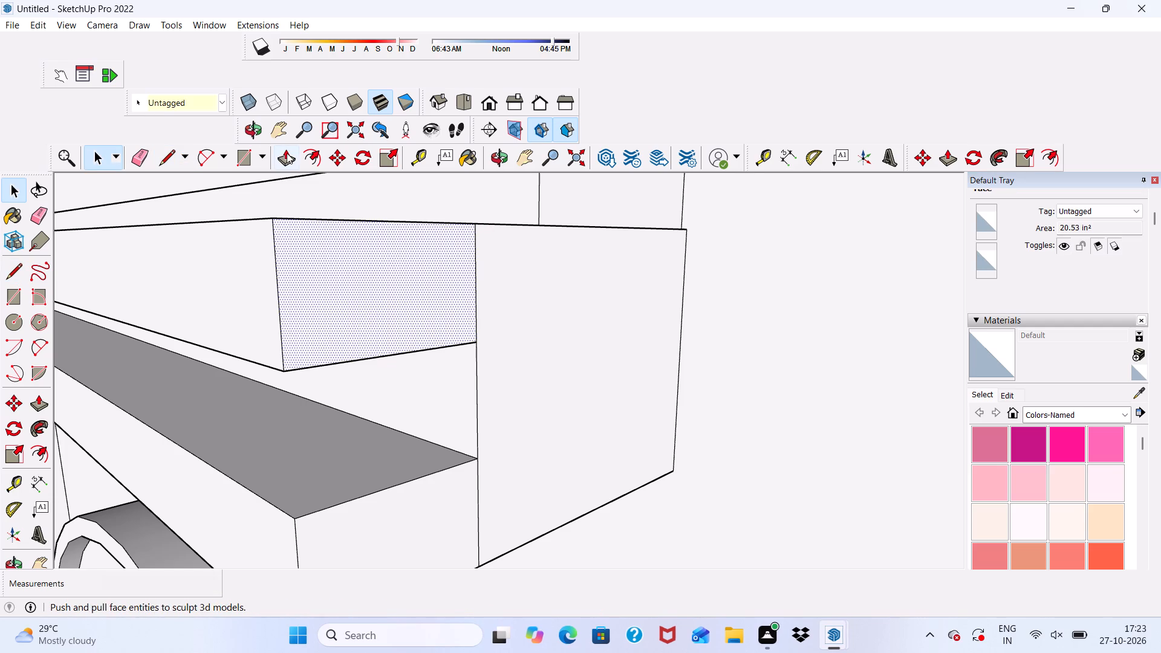
{"action": "left_click", "coordinate": [288, 152]}
{"action": "left_click", "coordinate": [337, 322]}
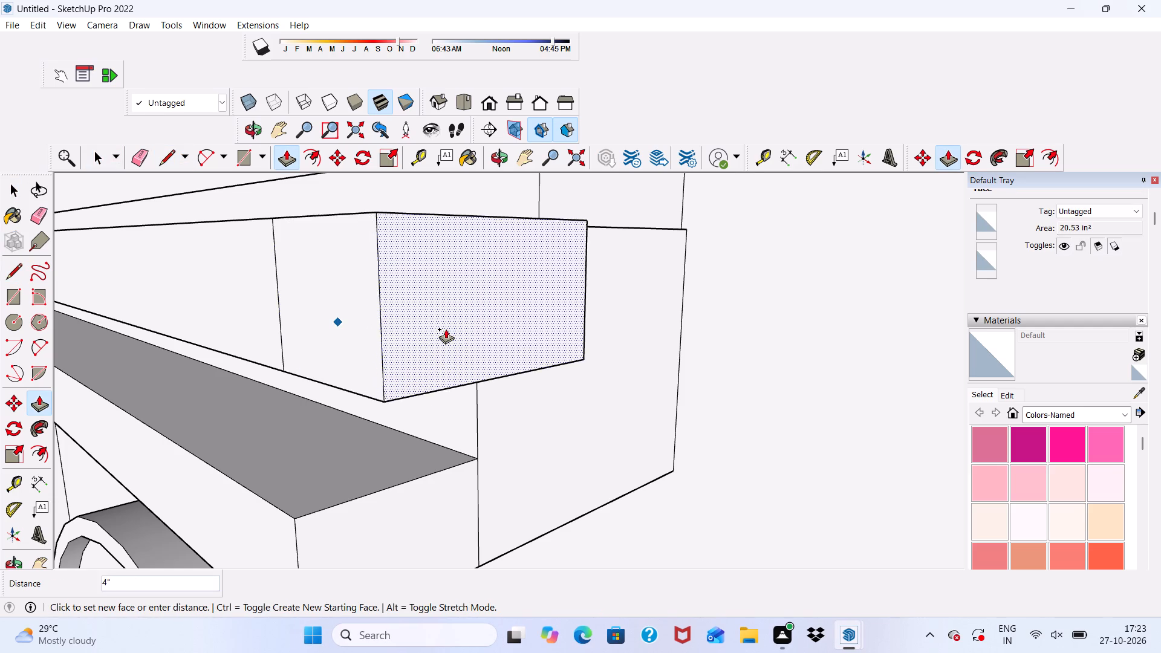
{"action": "scroll", "coordinate": [446, 329], "scroll_direction": "down", "scroll_amount": 1}
{"action": "middle_click_drag", "start_coordinate": [446, 329], "coordinate": [229, 417]}
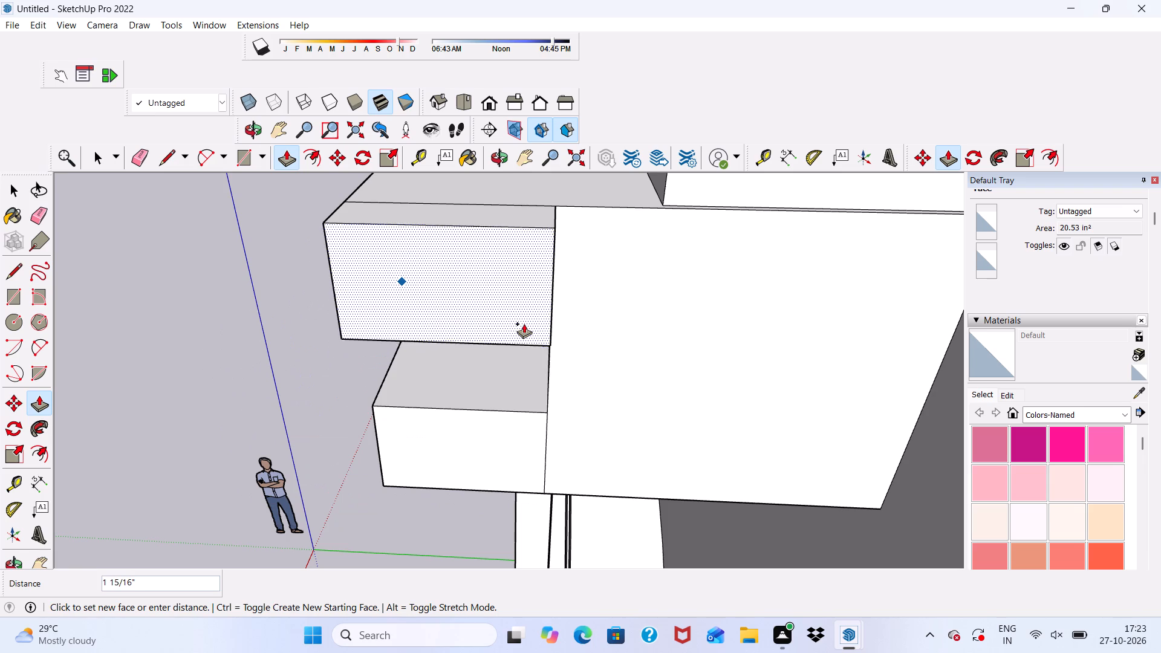
{"action": "left_click", "coordinate": [493, 337]}
Push/Pull the rear face of the upper strip's end extension back to the wall, 1' deep.
{"action": "middle_click_drag", "start_coordinate": [571, 308], "coordinate": [477, 289]}
{"action": "scroll", "coordinate": [535, 282], "scroll_direction": "up", "scroll_amount": 4}
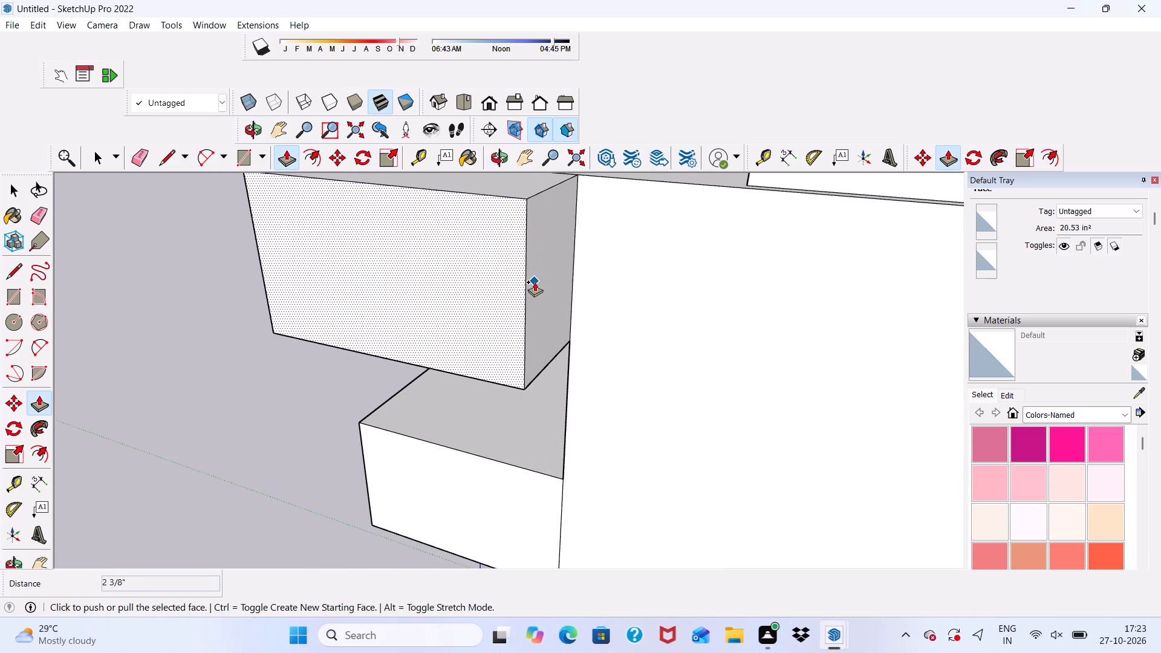
{"action": "key", "text": "space"}
{"action": "left_click", "coordinate": [541, 277]}
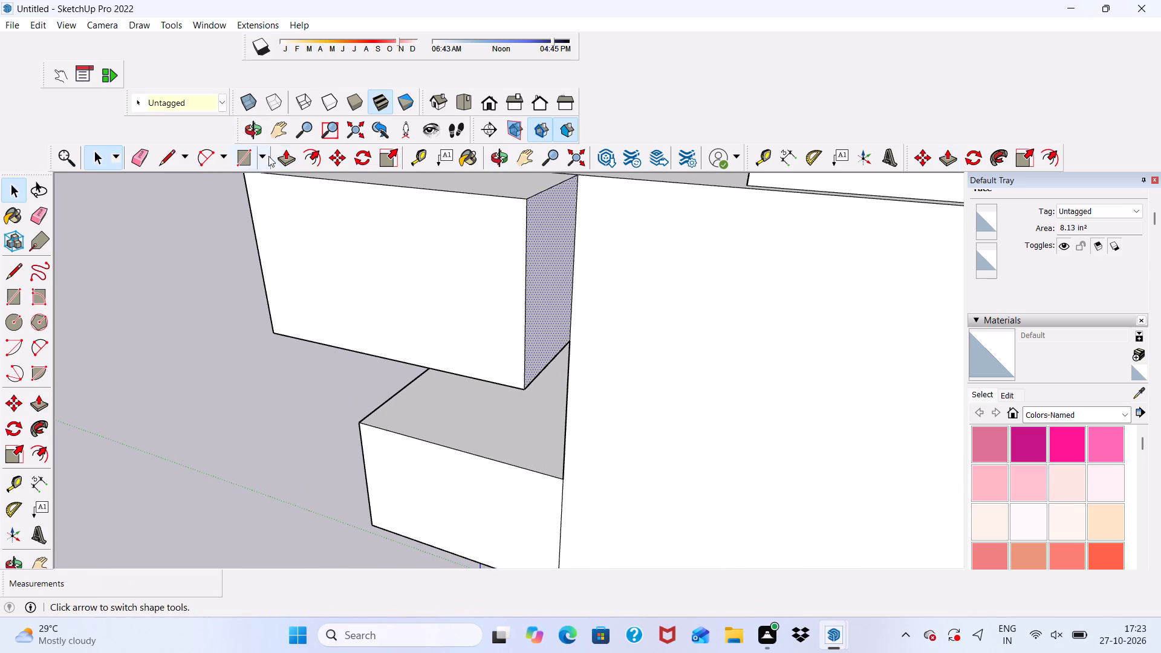
{"action": "left_click", "coordinate": [293, 154]}
{"action": "left_click", "coordinate": [530, 275]}
{"action": "scroll", "coordinate": [737, 288], "scroll_direction": "down", "scroll_amount": 6}
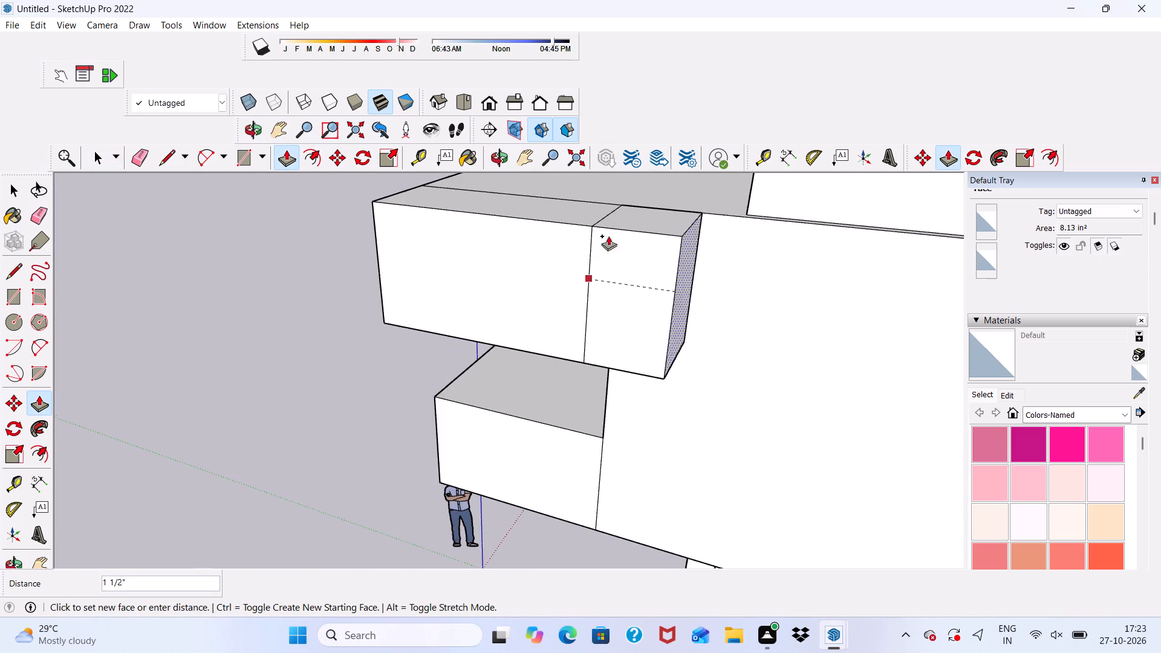
{"action": "scroll", "coordinate": [608, 236], "scroll_direction": "down", "scroll_amount": 7}
{"action": "left_click", "coordinate": [496, 98]}
{"action": "scroll", "coordinate": [433, 177], "scroll_direction": "down", "scroll_amount": 4}
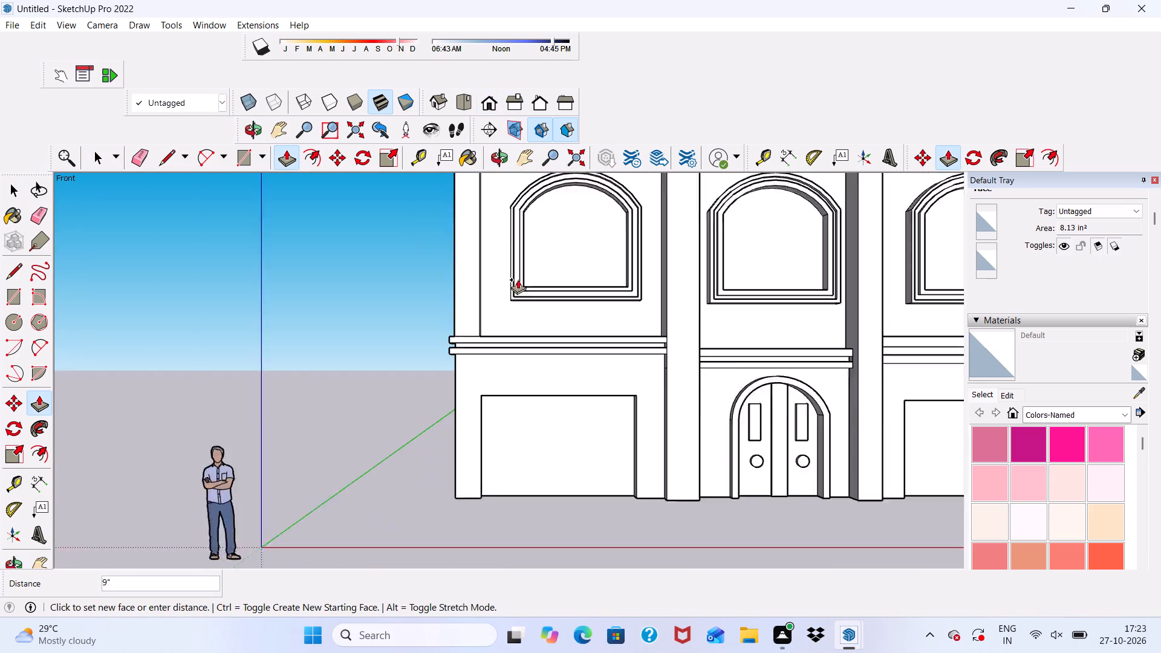
{"action": "scroll", "coordinate": [518, 279], "scroll_direction": "down", "scroll_amount": 5}
{"action": "middle_click_drag", "start_coordinate": [723, 195], "coordinate": [571, 378]}
{"action": "scroll", "coordinate": [559, 348], "scroll_direction": "up", "scroll_amount": 1}
{"action": "scroll", "coordinate": [562, 313], "scroll_direction": "down", "scroll_amount": 5}
{"action": "scroll", "coordinate": [577, 288], "scroll_direction": "up", "scroll_amount": 3}
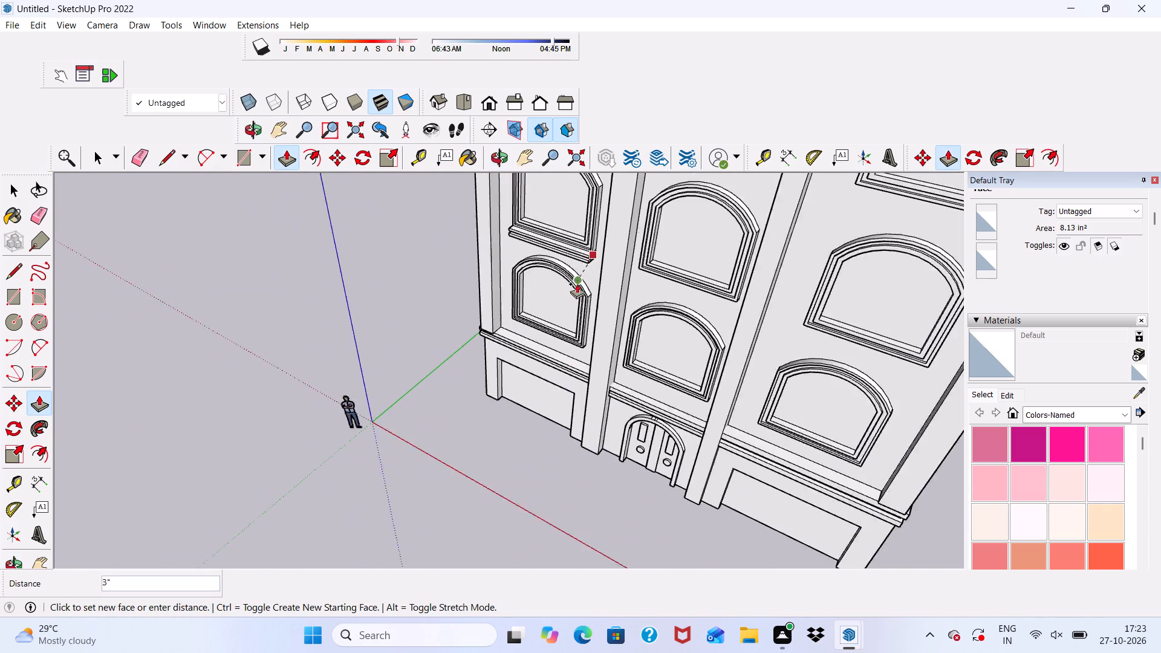
{"action": "scroll", "coordinate": [577, 284], "scroll_direction": "up", "scroll_amount": 2}
{"action": "scroll", "coordinate": [620, 250], "scroll_direction": "up", "scroll_amount": 20}
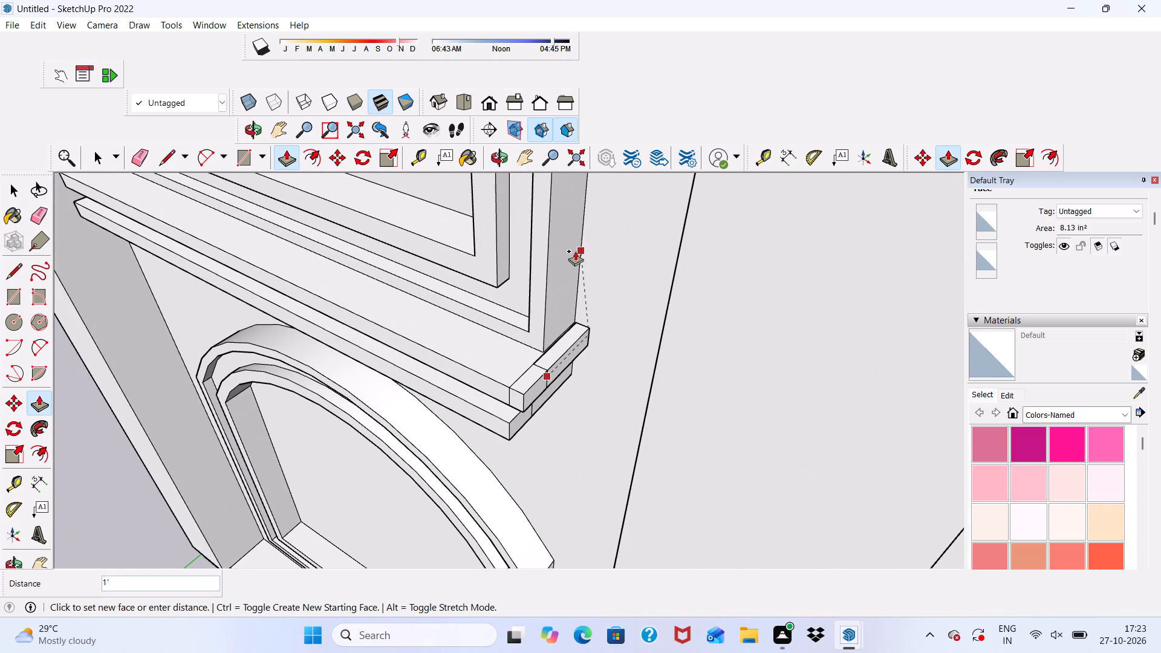
{"action": "left_click", "coordinate": [579, 248]}
Push/Pull the end face of the sill's lower strip outward by about 2 15/16".
{"action": "scroll", "coordinate": [574, 362], "scroll_direction": "down", "scroll_amount": 2}
{"action": "middle_click_drag", "start_coordinate": [535, 500], "coordinate": [469, 395]}
{"action": "scroll", "coordinate": [433, 276], "scroll_direction": "up", "scroll_amount": 8}
{"action": "left_click", "coordinate": [463, 268]}
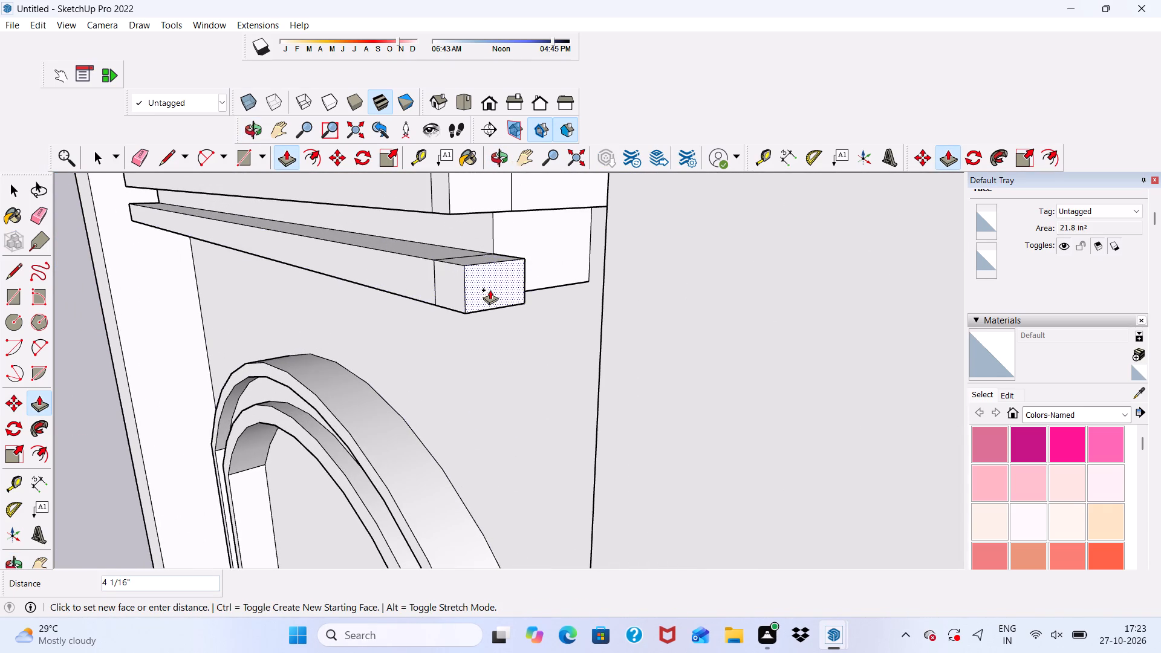
{"action": "left_click", "coordinate": [484, 275]}
Push/Pull the rear face of the lower strip's end extension back to the wall, 1' deep.
{"action": "scroll", "coordinate": [509, 259], "scroll_direction": "up", "scroll_amount": 5}
{"action": "middle_click_drag", "start_coordinate": [528, 253], "coordinate": [427, 316]}
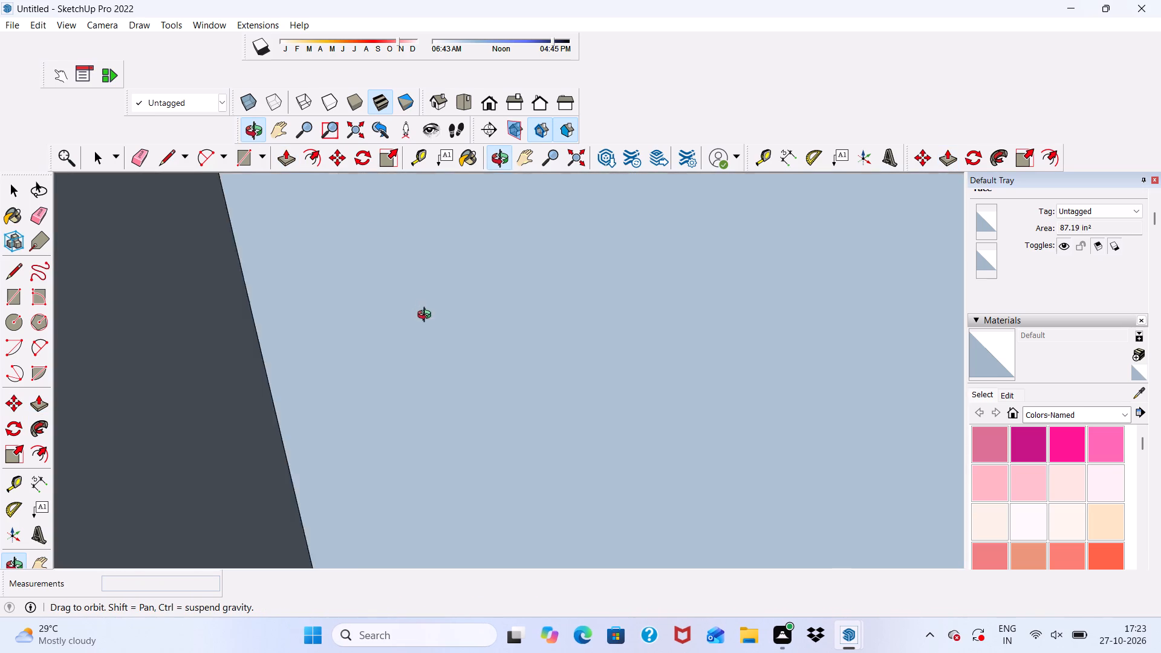
{"action": "middle_click_drag", "start_coordinate": [427, 316], "coordinate": [492, 365]}
{"action": "scroll", "coordinate": [526, 269], "scroll_direction": "up", "scroll_amount": 5}
{"action": "middle_click_drag", "start_coordinate": [529, 276], "coordinate": [429, 291]}
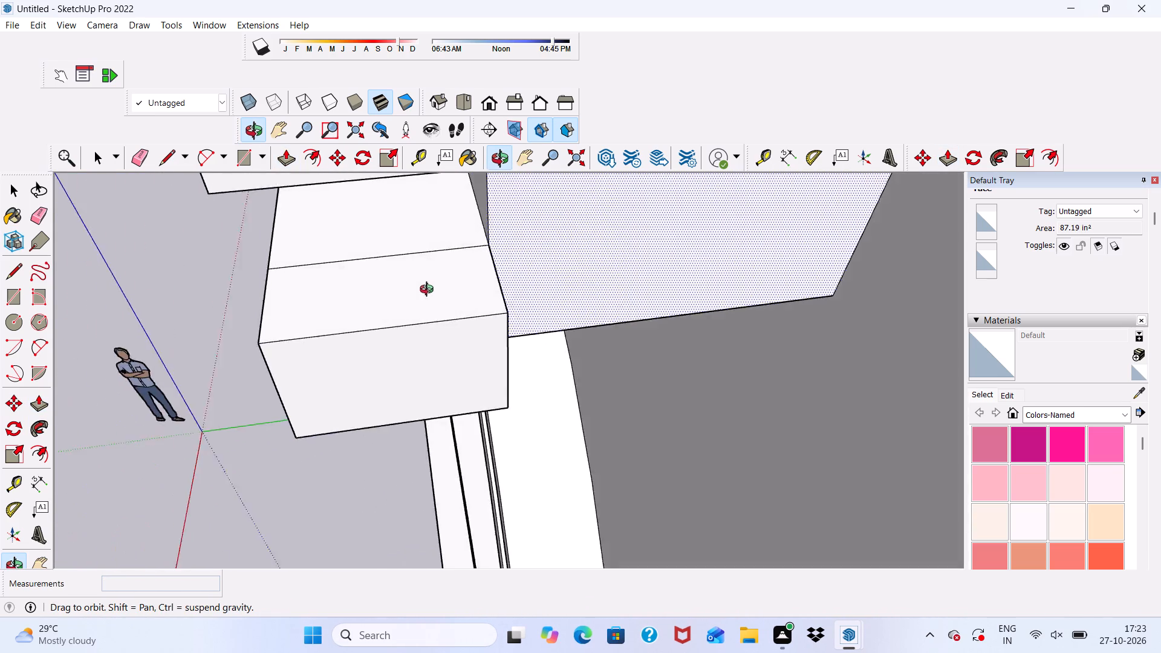
{"action": "middle_click_drag", "start_coordinate": [429, 291], "coordinate": [357, 291]}
{"action": "scroll", "coordinate": [507, 334], "scroll_direction": "up", "scroll_amount": 4}
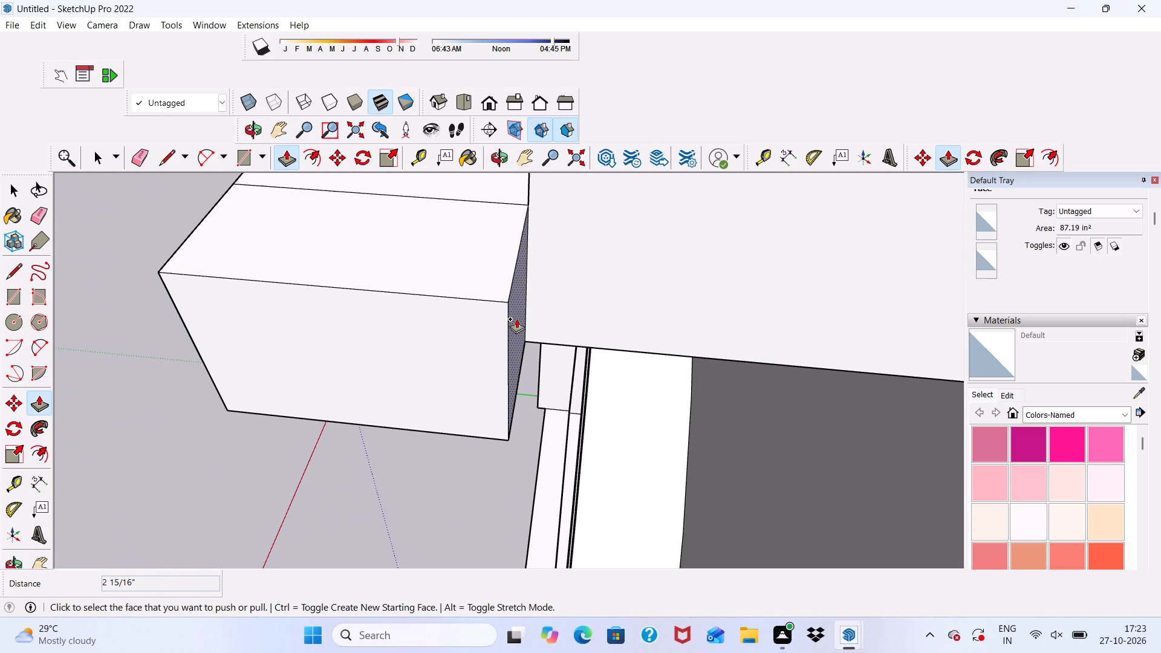
{"action": "left_click", "coordinate": [516, 319]}
{"action": "scroll", "coordinate": [625, 279], "scroll_direction": "down", "scroll_amount": 15}
{"action": "left_click", "coordinate": [489, 102]}
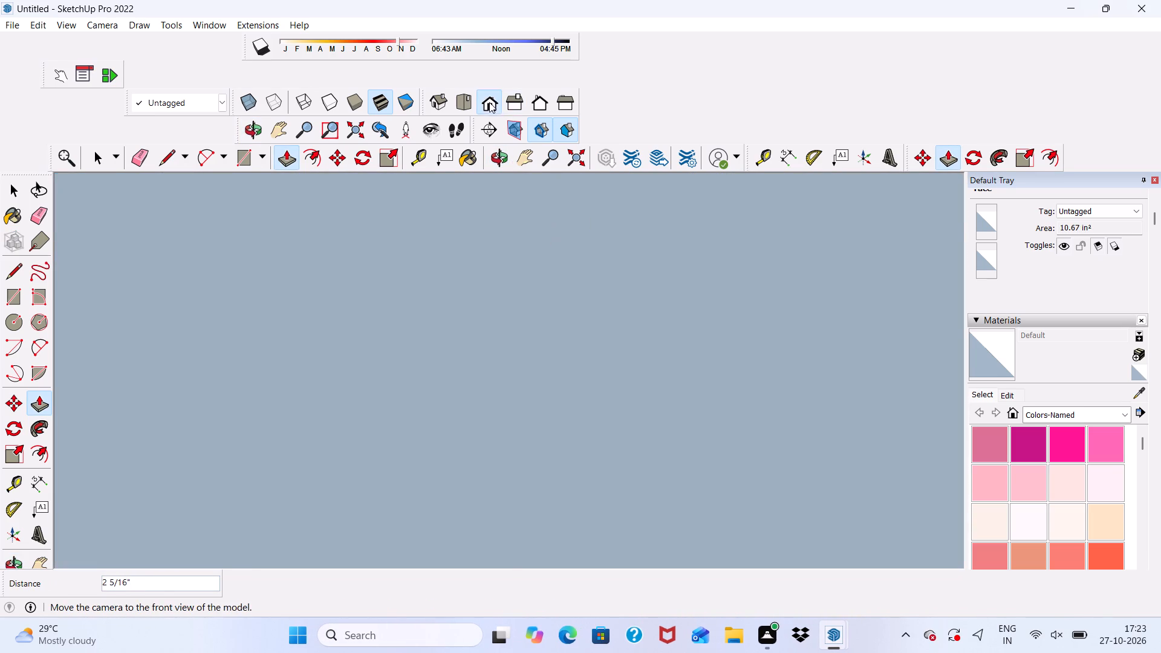
{"action": "scroll", "coordinate": [489, 235], "scroll_direction": "down", "scroll_amount": 9}
{"action": "scroll", "coordinate": [554, 238], "scroll_direction": "up", "scroll_amount": 5}
{"action": "scroll", "coordinate": [557, 214], "scroll_direction": "down", "scroll_amount": 3}
{"action": "scroll", "coordinate": [634, 204], "scroll_direction": "up", "scroll_amount": 4}
{"action": "scroll", "coordinate": [629, 204], "scroll_direction": "down", "scroll_amount": 7}
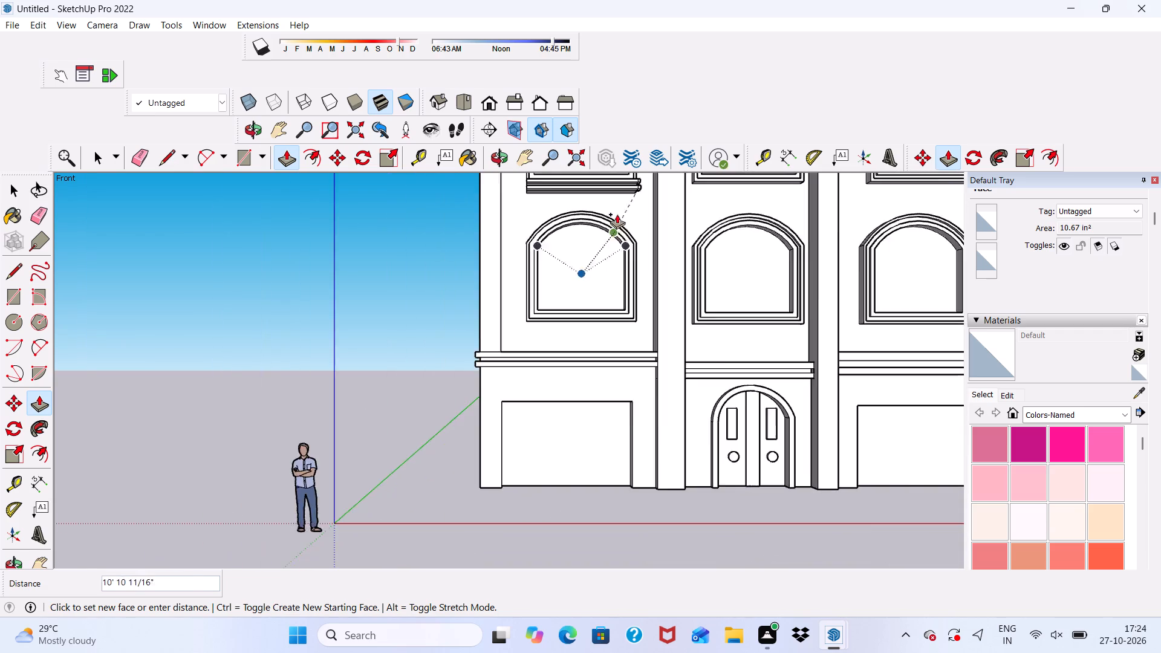
{"action": "scroll", "coordinate": [617, 214], "scroll_direction": "down", "scroll_amount": 4}
{"action": "scroll", "coordinate": [650, 169], "scroll_direction": "up", "scroll_amount": 5}
{"action": "scroll", "coordinate": [654, 140], "scroll_direction": "down", "scroll_amount": 2}
{"action": "scroll", "coordinate": [631, 177], "scroll_direction": "up", "scroll_amount": 4}
{"action": "scroll", "coordinate": [642, 192], "scroll_direction": "down", "scroll_amount": 1}
{"action": "middle_click_drag", "start_coordinate": [642, 192], "coordinate": [473, 307]}
{"action": "scroll", "coordinate": [473, 307], "scroll_direction": "up", "scroll_amount": 3}
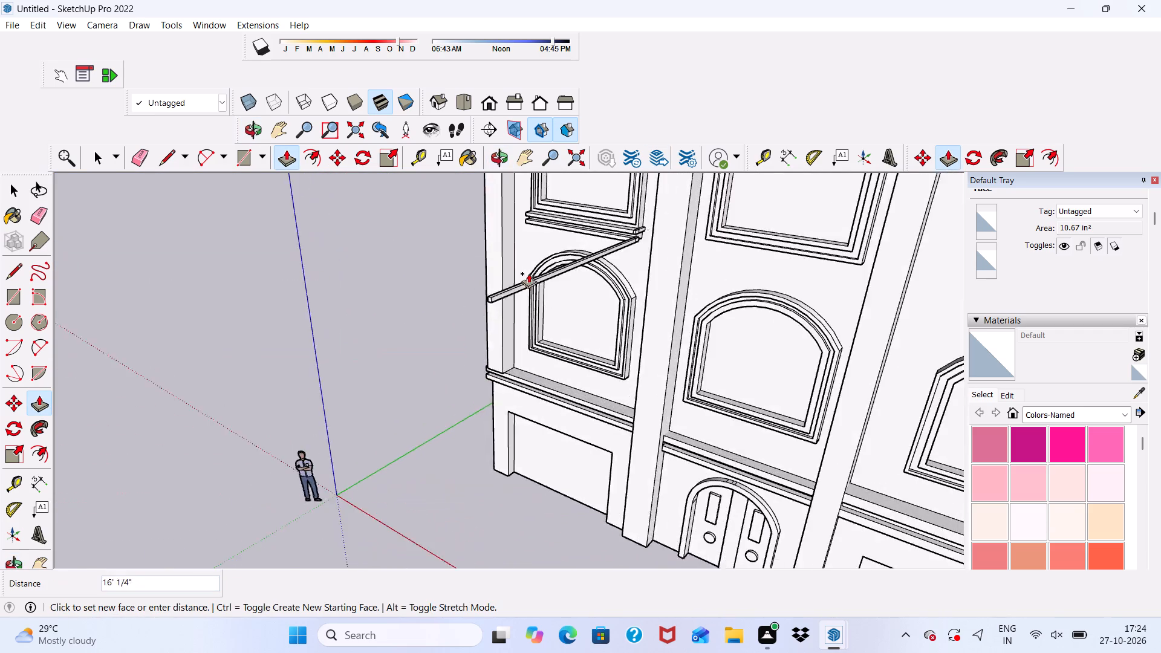
{"action": "scroll", "coordinate": [528, 273], "scroll_direction": "up", "scroll_amount": 2}
{"action": "scroll", "coordinate": [665, 227], "scroll_direction": "up", "scroll_amount": 12}
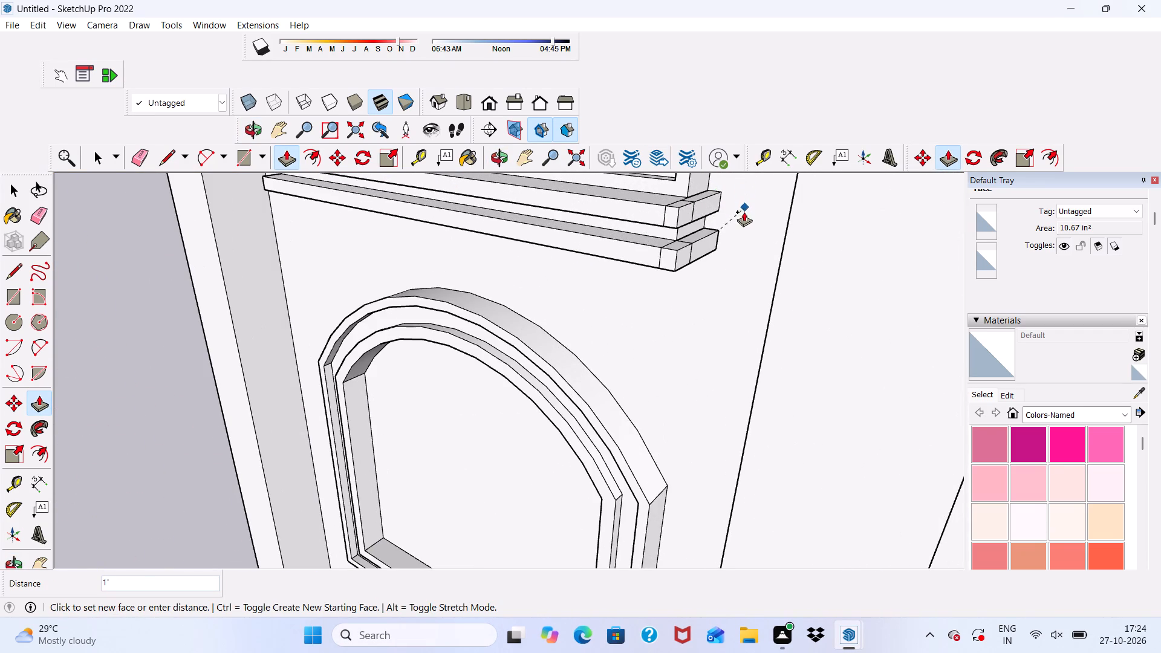
{"action": "left_click", "coordinate": [737, 212]}
Erase the leftover seam edges on the top, end, front and underside of the sill's lower strip at its extended end.
{"action": "scroll", "coordinate": [685, 244], "scroll_direction": "down", "scroll_amount": 4}
{"action": "middle_click_drag", "start_coordinate": [655, 282], "coordinate": [690, 247]}
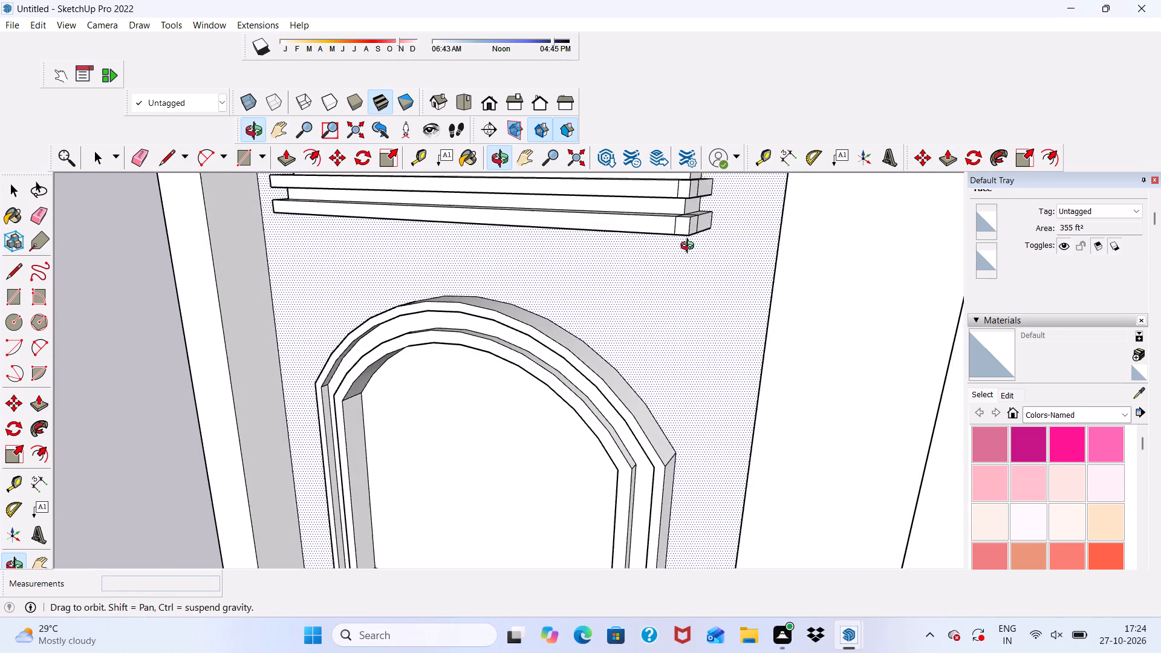
{"action": "middle_click_drag", "start_coordinate": [690, 247], "coordinate": [712, 268]}
{"action": "left_click", "coordinate": [140, 156]}
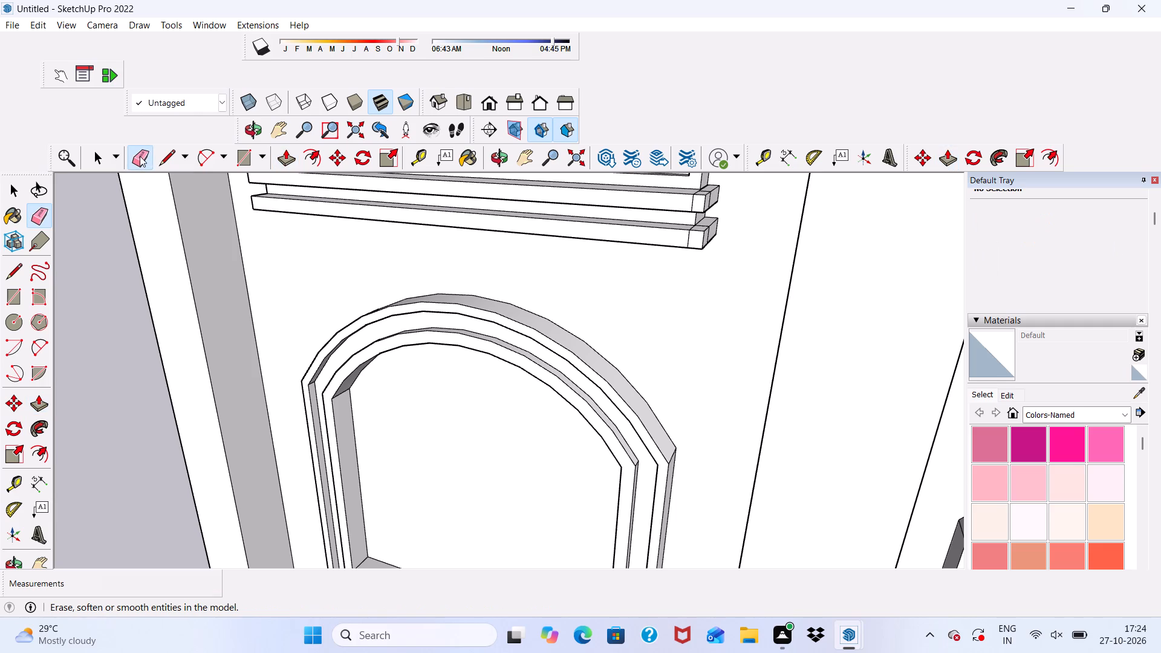
{"action": "scroll", "coordinate": [681, 239], "scroll_direction": "up", "scroll_amount": 10}
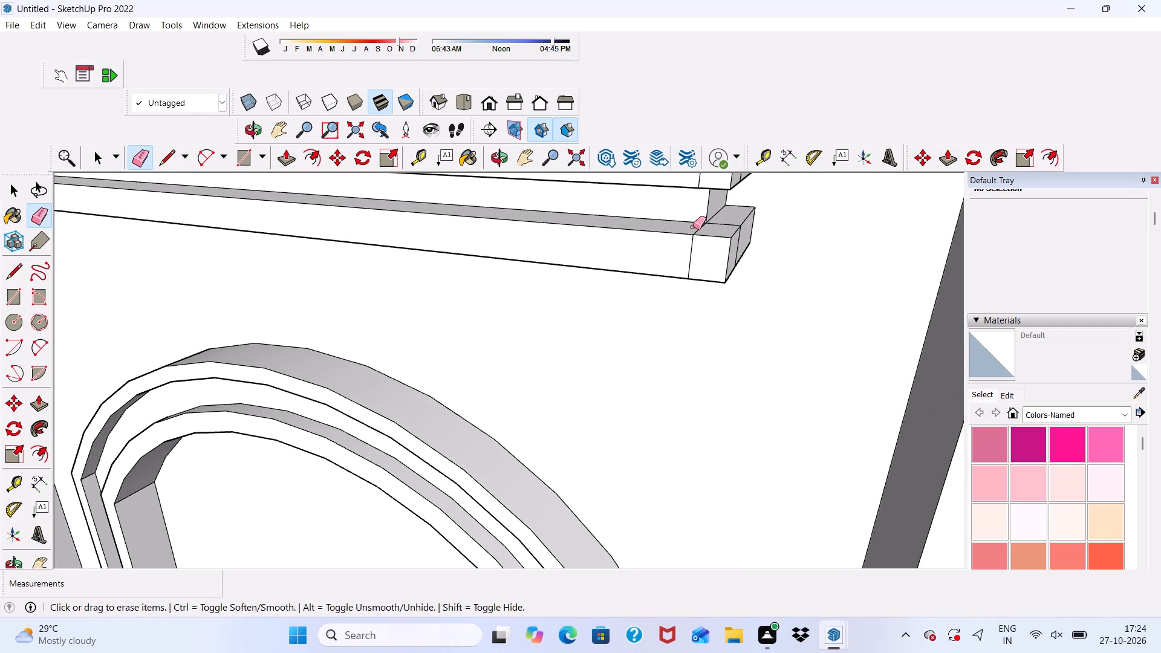
{"action": "left_click", "coordinate": [701, 230]}
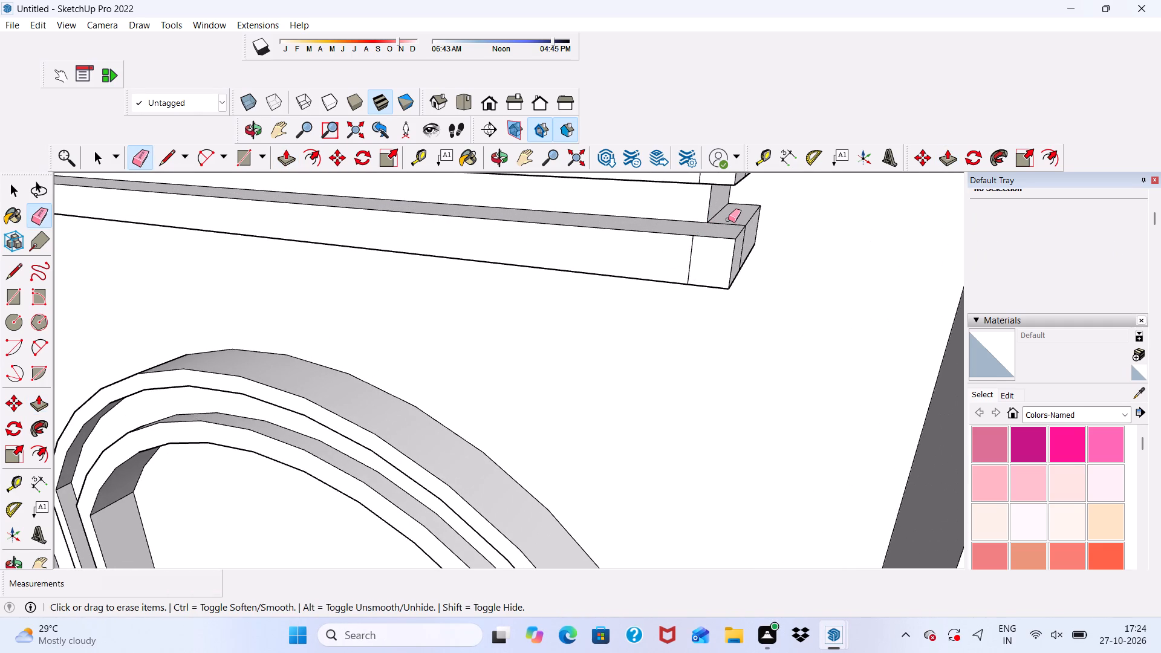
{"action": "left_click", "coordinate": [726, 223]}
{"action": "left_click", "coordinate": [742, 250]}
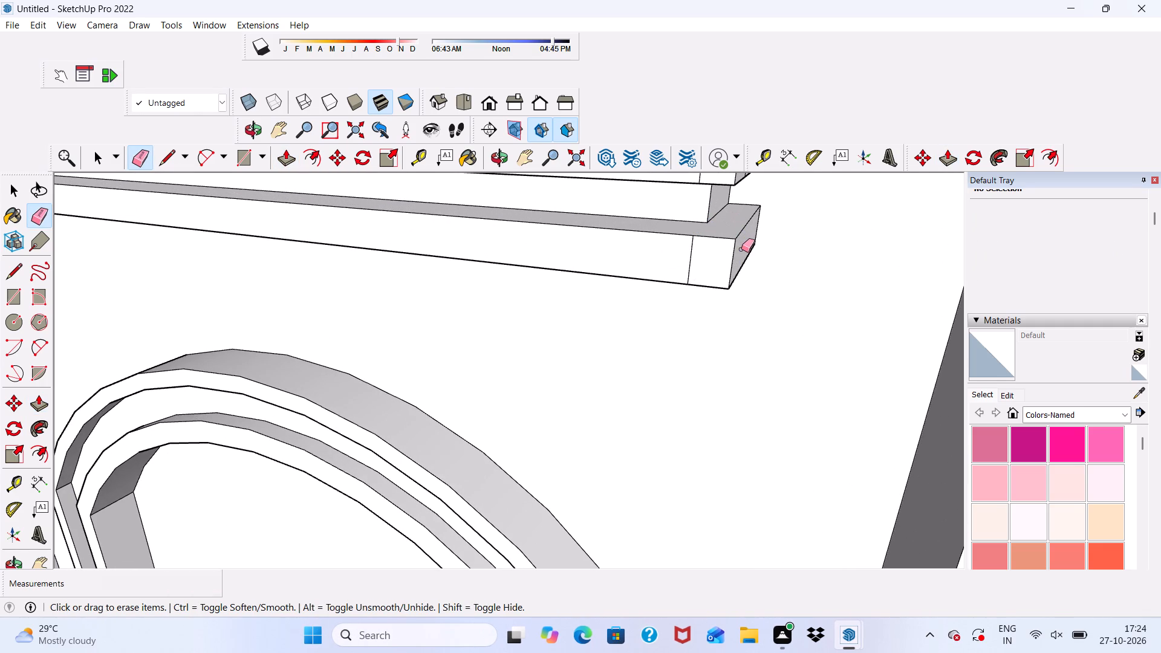
{"action": "middle_click_drag", "start_coordinate": [741, 249], "coordinate": [756, 149]}
{"action": "scroll", "coordinate": [657, 198], "scroll_direction": "up", "scroll_amount": 3}
{"action": "scroll", "coordinate": [700, 213], "scroll_direction": "down", "scroll_amount": 10}
{"action": "scroll", "coordinate": [704, 206], "scroll_direction": "up", "scroll_amount": 6}
{"action": "scroll", "coordinate": [701, 187], "scroll_direction": "down", "scroll_amount": 2}
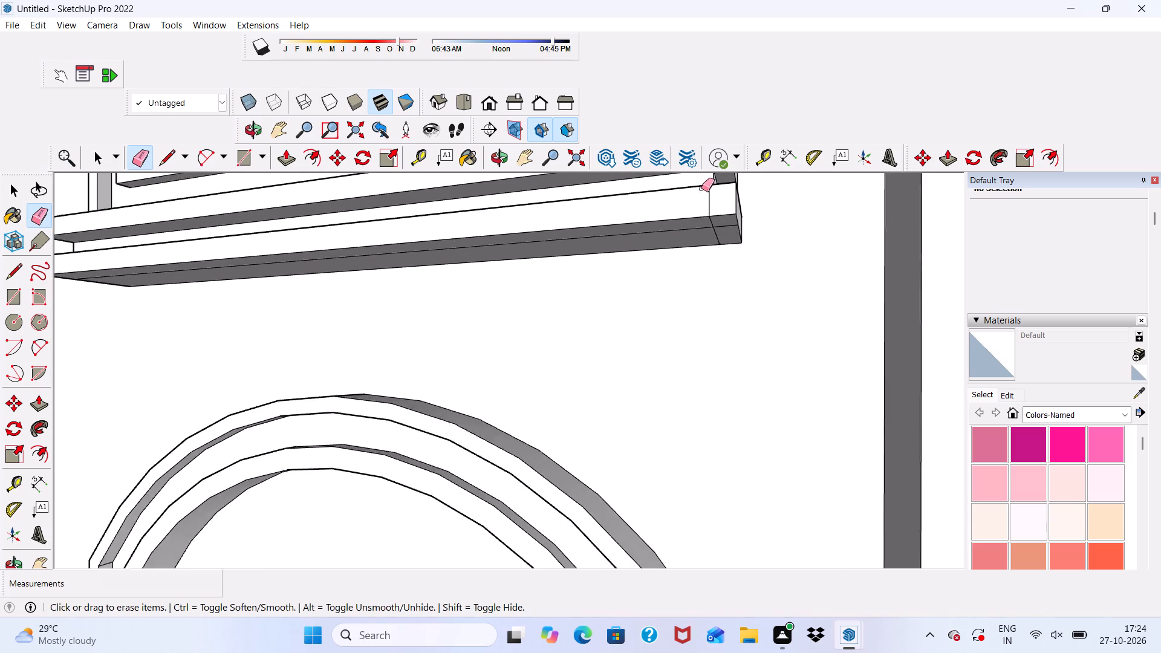
{"action": "scroll", "coordinate": [702, 189], "scroll_direction": "up", "scroll_amount": 3}
{"action": "left_click", "coordinate": [711, 197]}
{"action": "scroll", "coordinate": [715, 239], "scroll_direction": "up", "scroll_amount": 1}
{"action": "middle_click_drag", "start_coordinate": [715, 239], "coordinate": [716, 203]}
{"action": "scroll", "coordinate": [716, 203], "scroll_direction": "up", "scroll_amount": 1}
{"action": "left_click_drag", "start_coordinate": [716, 203], "coordinate": [716, 206]}
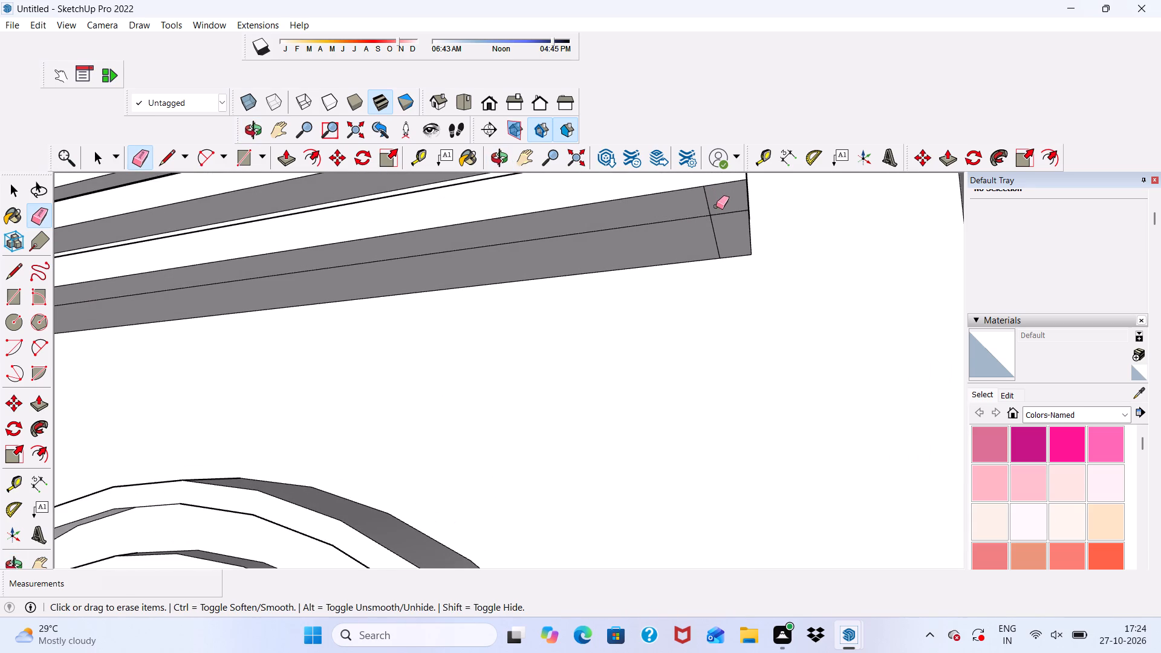
{"action": "left_click_drag", "start_coordinate": [716, 206], "coordinate": [714, 226]}
{"action": "left_click_drag", "start_coordinate": [701, 201], "coordinate": [714, 191]}
{"action": "left_click", "coordinate": [714, 191]}
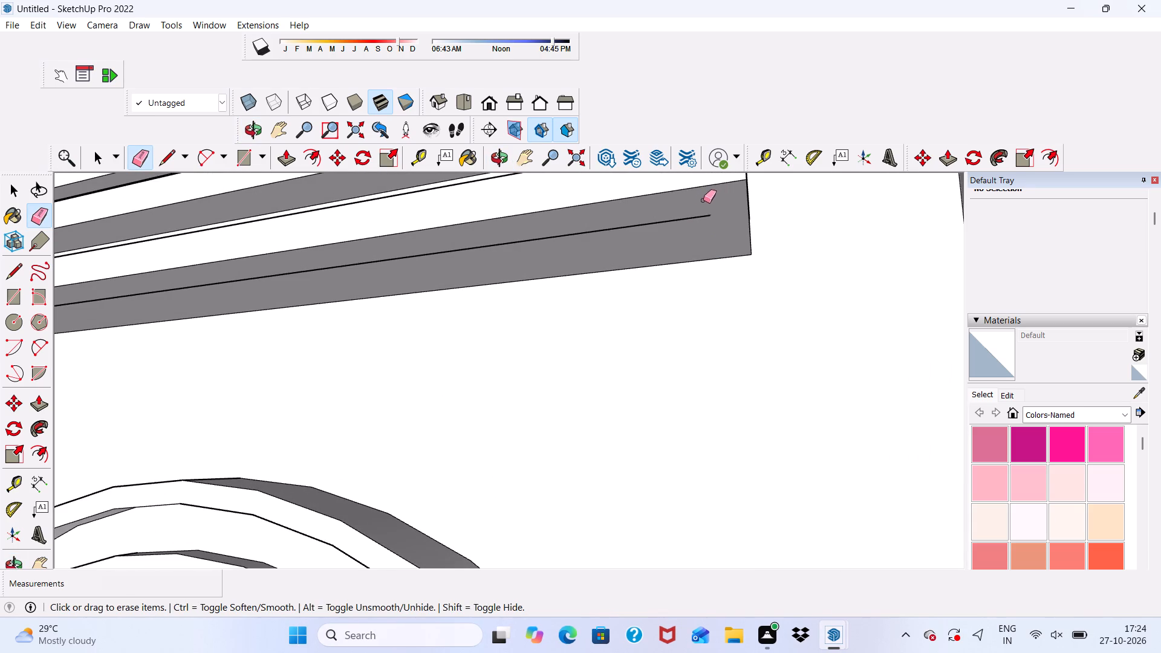
{"action": "left_click_drag", "start_coordinate": [700, 209], "coordinate": [692, 232]}
Erase the leftover seam edges on the end, underside, front and top of the sill's upper strip at its extended end.
{"action": "scroll", "coordinate": [666, 215], "scroll_direction": "down", "scroll_amount": 12}
{"action": "scroll", "coordinate": [634, 259], "scroll_direction": "down", "scroll_amount": 4}
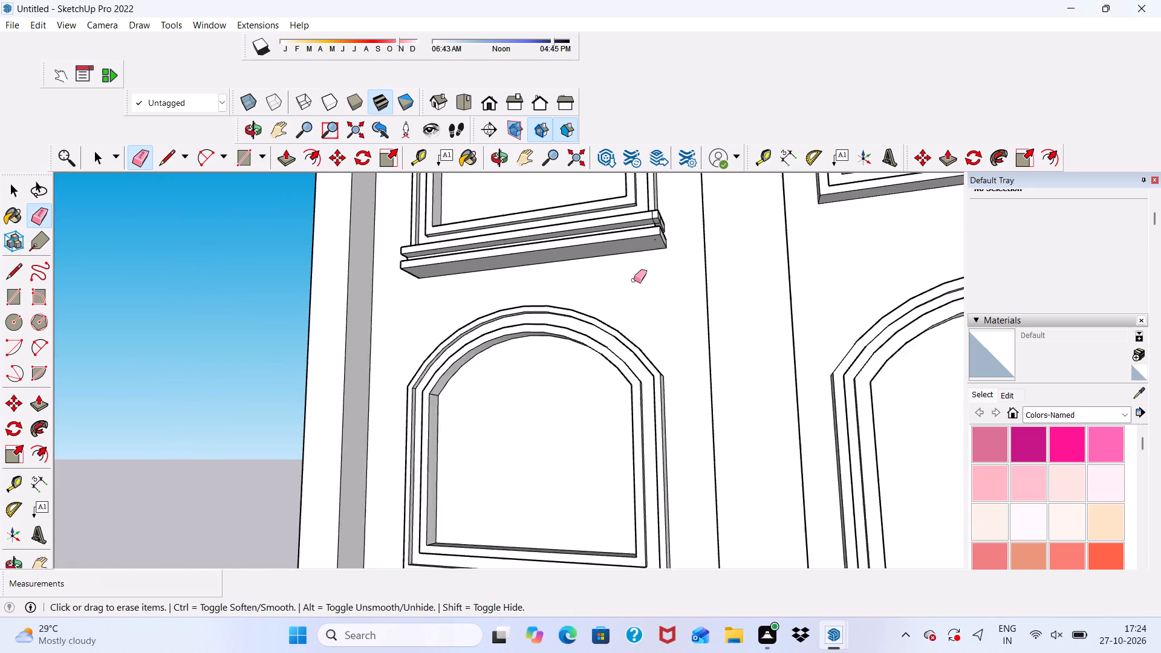
{"action": "scroll", "coordinate": [634, 280], "scroll_direction": "down", "scroll_amount": 2}
{"action": "scroll", "coordinate": [659, 197], "scroll_direction": "up", "scroll_amount": 19}
{"action": "left_click", "coordinate": [657, 276]}
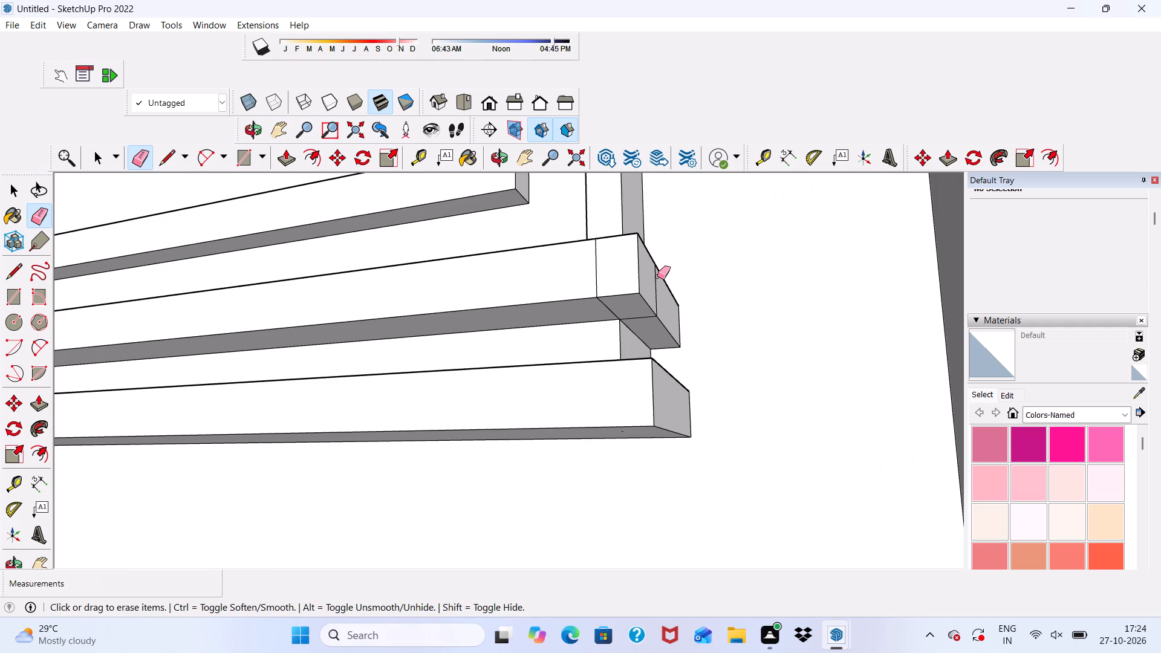
{"action": "left_click_drag", "start_coordinate": [656, 302], "coordinate": [659, 294]}
{"action": "scroll", "coordinate": [643, 339], "scroll_direction": "up", "scroll_amount": 4}
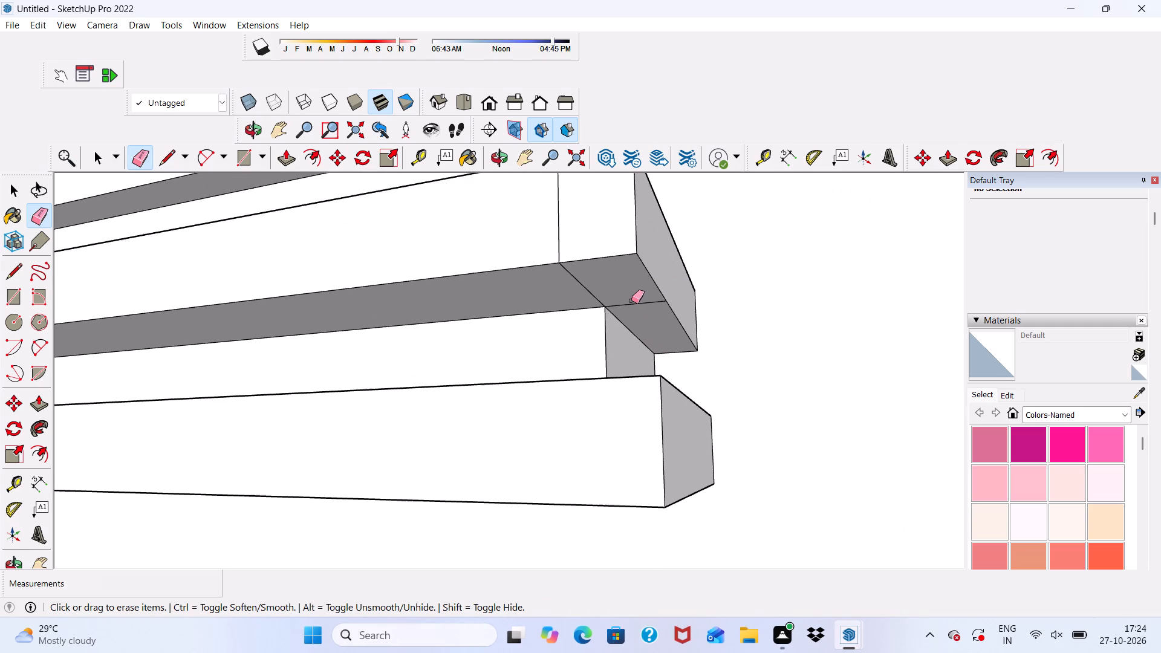
{"action": "left_click", "coordinate": [631, 301]}
{"action": "scroll", "coordinate": [613, 290], "scroll_direction": "up", "scroll_amount": 3}
{"action": "left_click_drag", "start_coordinate": [601, 279], "coordinate": [573, 291]}
{"action": "left_click_drag", "start_coordinate": [532, 221], "coordinate": [534, 221]}
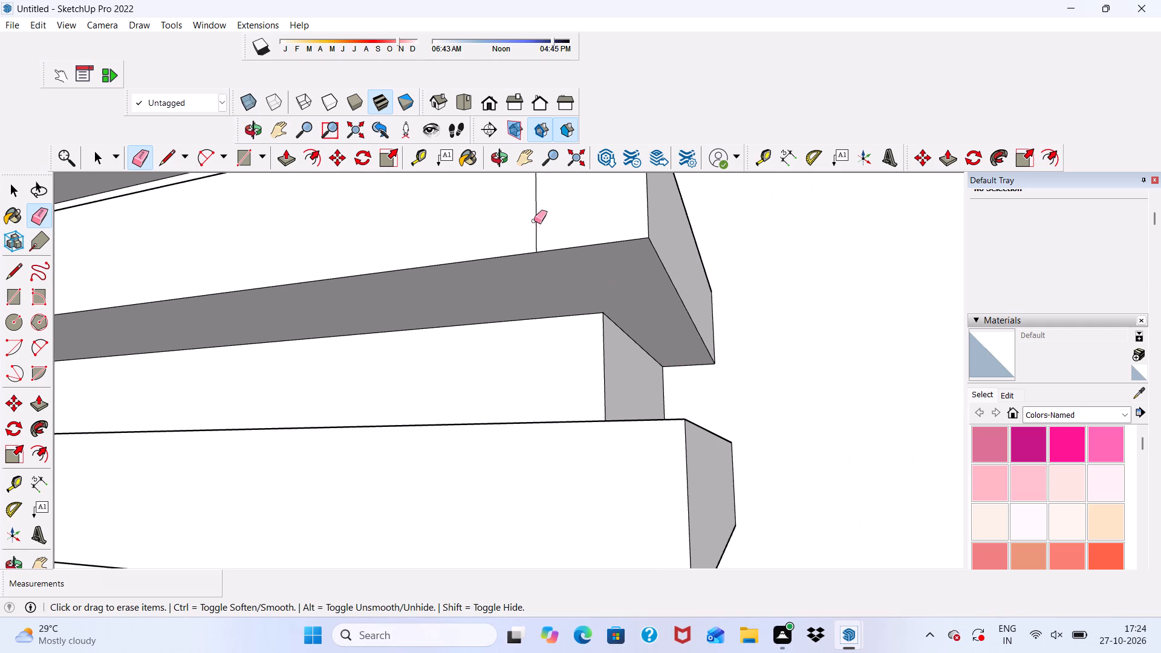
{"action": "left_click_drag", "start_coordinate": [534, 221], "coordinate": [558, 220]}
{"action": "scroll", "coordinate": [558, 220], "scroll_direction": "down", "scroll_amount": 3}
{"action": "middle_click_drag", "start_coordinate": [558, 220], "coordinate": [524, 396]}
{"action": "left_click_drag", "start_coordinate": [543, 333], "coordinate": [576, 355]}
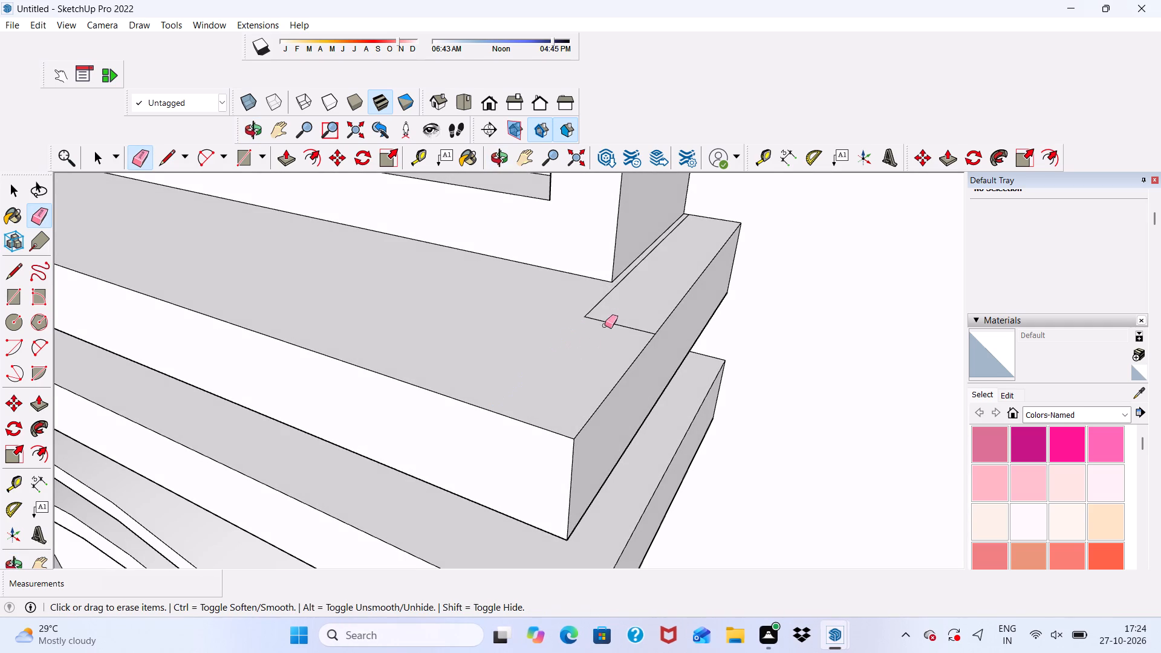
{"action": "left_click_drag", "start_coordinate": [600, 302], "coordinate": [620, 325]}
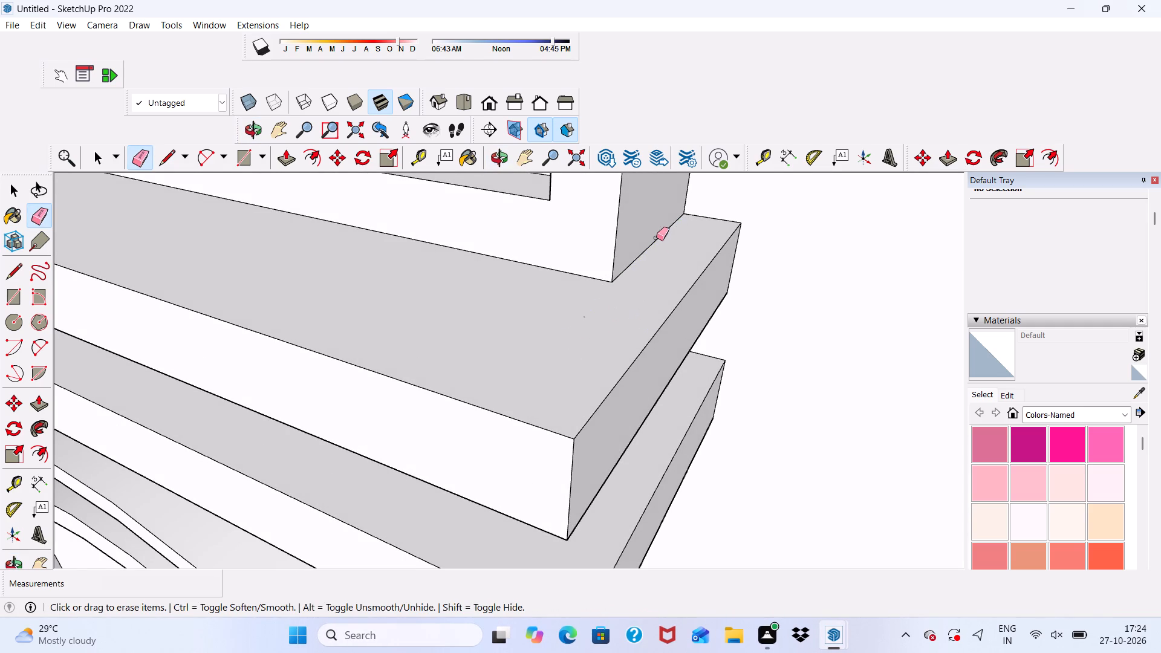
Push/Pull the upper strip's end face outward by about 3 3/16" at the opposite end of the sill.
{"action": "scroll", "coordinate": [642, 245], "scroll_direction": "down", "scroll_amount": 13}
{"action": "scroll", "coordinate": [516, 294], "scroll_direction": "down", "scroll_amount": 8}
{"action": "middle_click_drag", "start_coordinate": [398, 356], "coordinate": [824, 268]}
{"action": "key", "text": "space"}
{"action": "scroll", "coordinate": [353, 320], "scroll_direction": "up", "scroll_amount": 3}
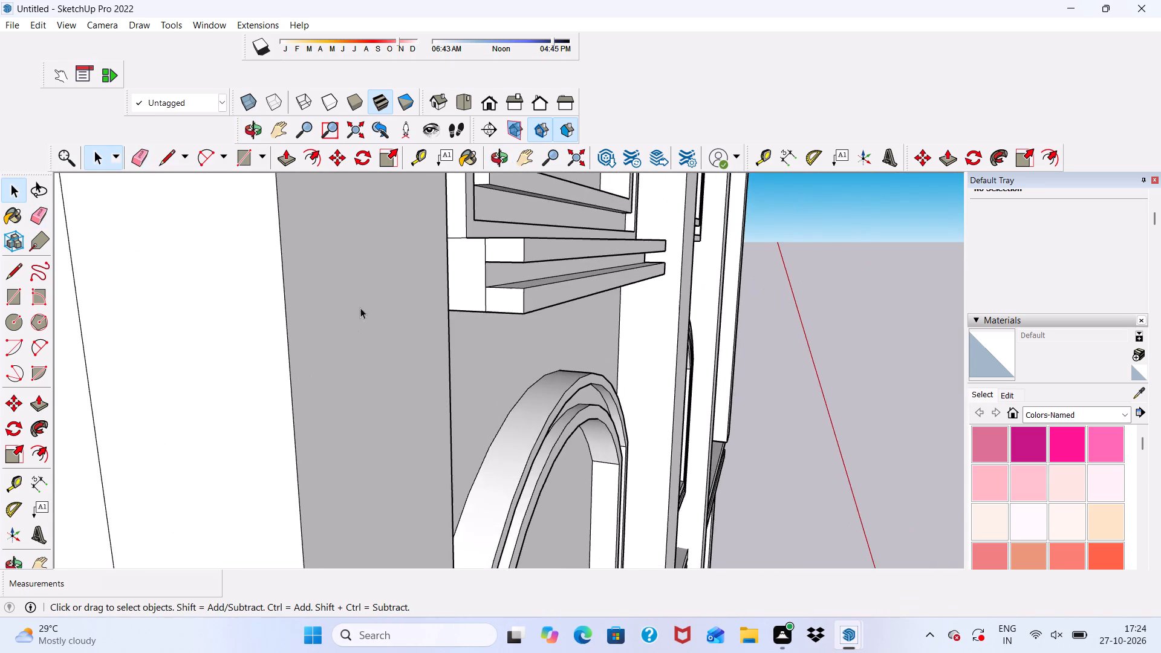
{"action": "scroll", "coordinate": [553, 268], "scroll_direction": "up", "scroll_amount": 6}
{"action": "left_click", "coordinate": [470, 242]}
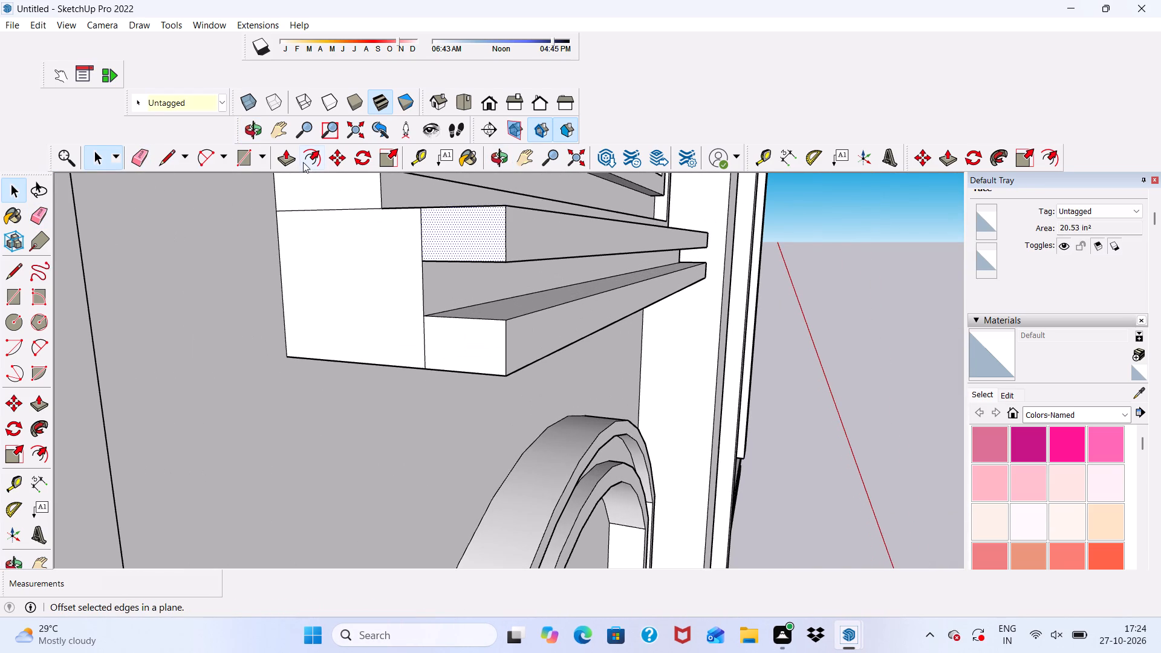
{"action": "left_click", "coordinate": [291, 159]}
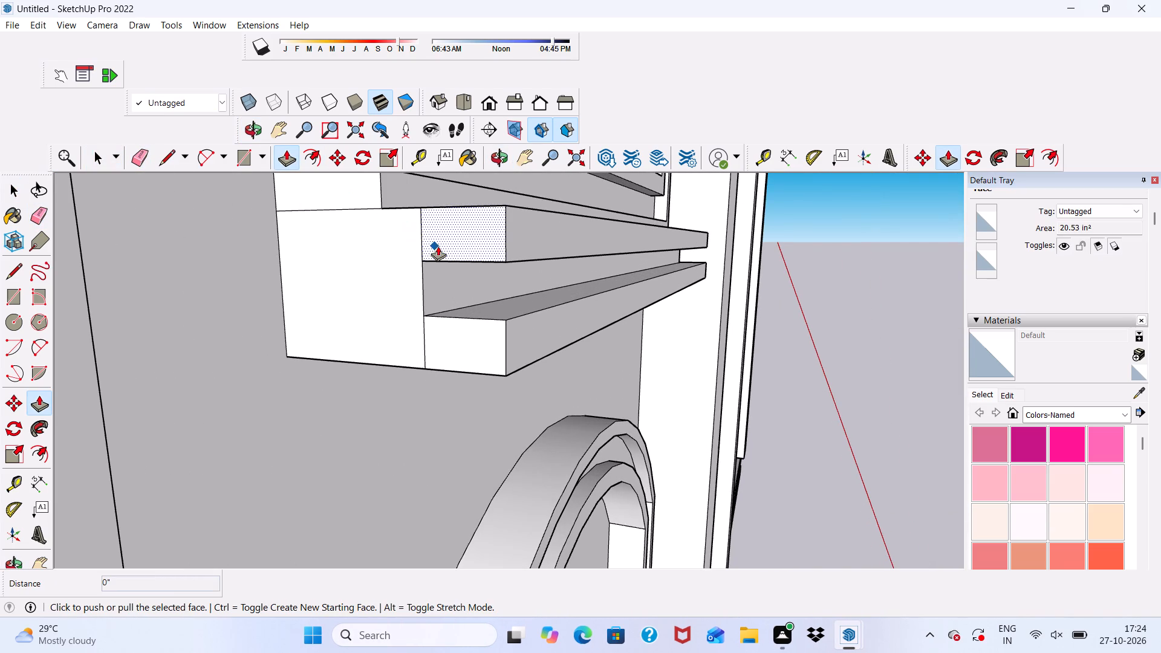
{"action": "left_click", "coordinate": [441, 243]}
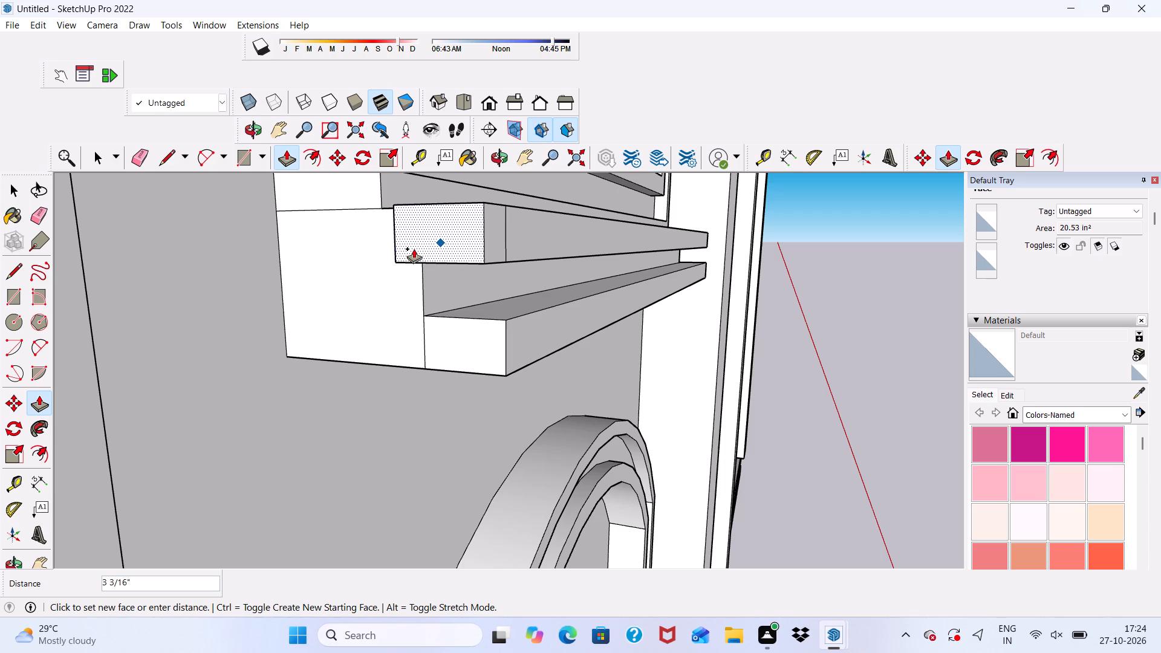
{"action": "left_click", "coordinate": [416, 247]}
Push/Pull the rear face of the upper strip's new end extension back to the wall, 1' deep.
{"action": "middle_click_drag", "start_coordinate": [416, 247], "coordinate": [487, 325]}
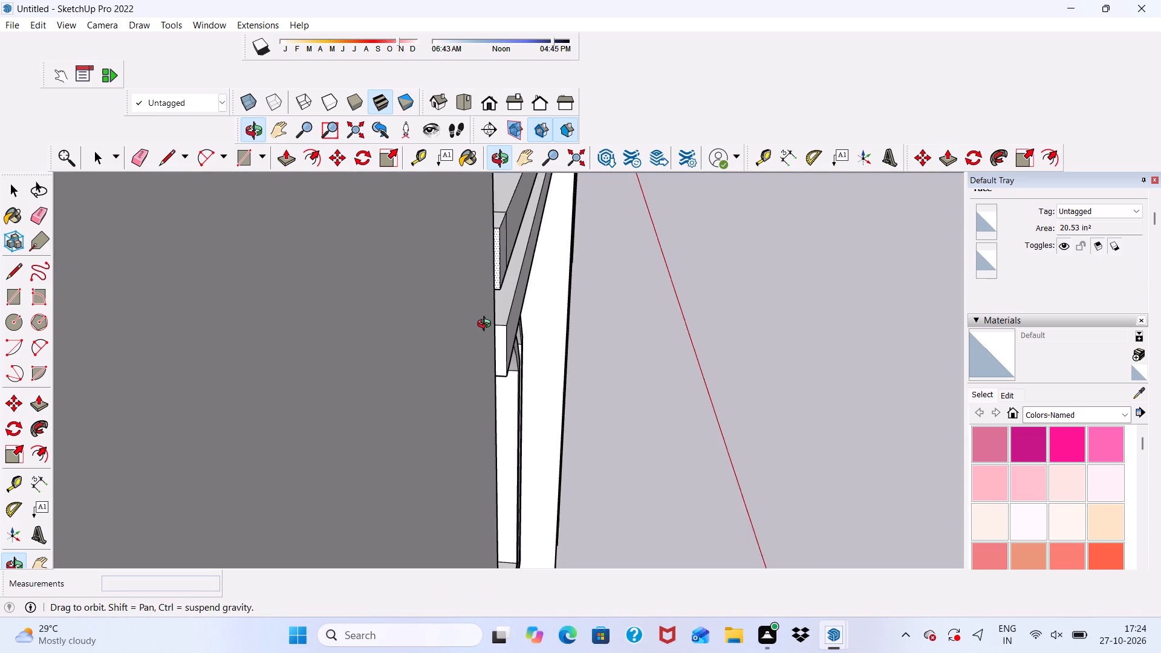
{"action": "middle_click_drag", "start_coordinate": [487, 325], "coordinate": [478, 382]}
{"action": "scroll", "coordinate": [362, 259], "scroll_direction": "up", "scroll_amount": 7}
{"action": "middle_click_drag", "start_coordinate": [357, 250], "coordinate": [396, 285]}
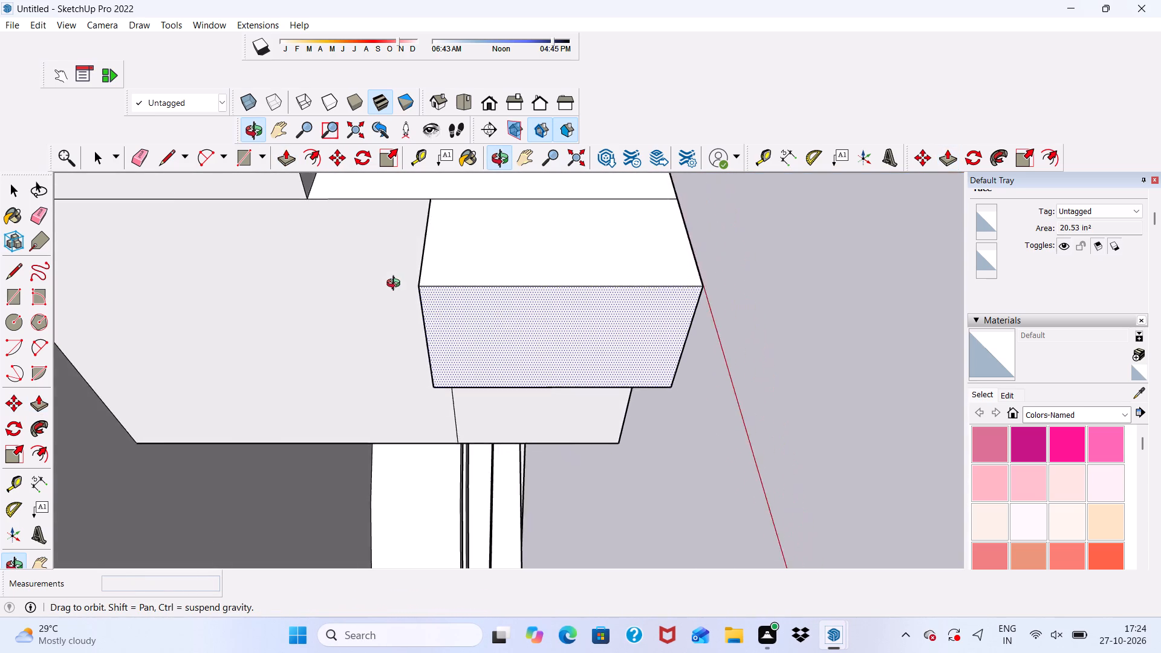
{"action": "middle_click_drag", "start_coordinate": [396, 285], "coordinate": [475, 266]}
{"action": "scroll", "coordinate": [428, 301], "scroll_direction": "up", "scroll_amount": 2}
{"action": "key", "text": "space"}
{"action": "left_click", "coordinate": [449, 303]}
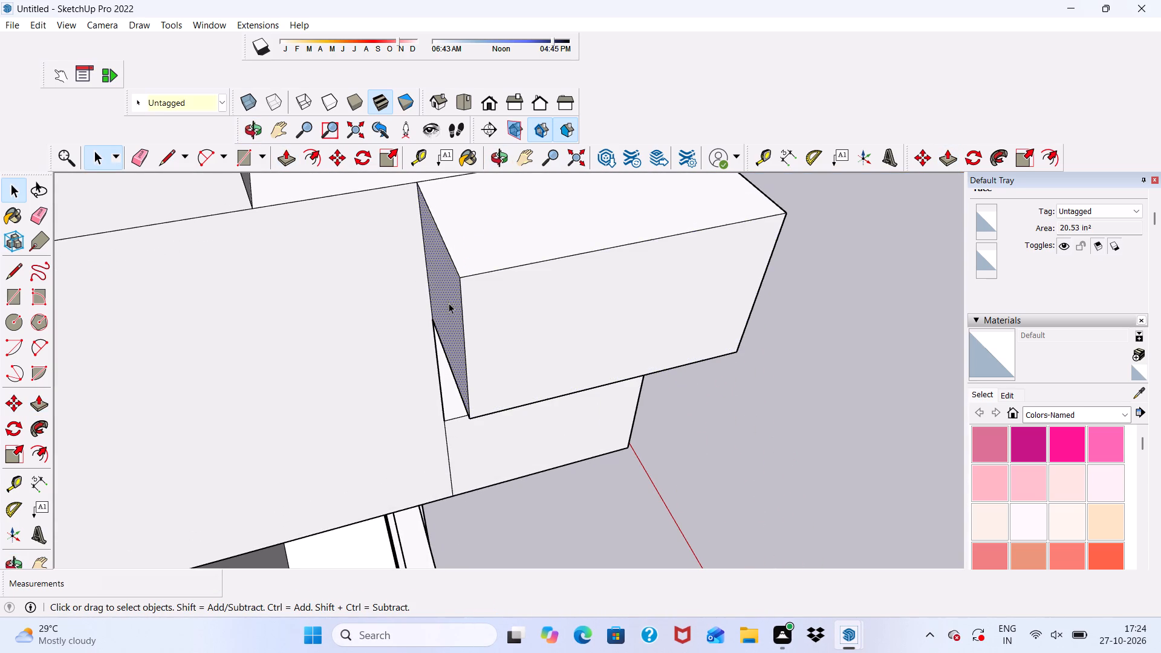
{"action": "left_click", "coordinate": [288, 157]}
{"action": "left_click", "coordinate": [449, 297]}
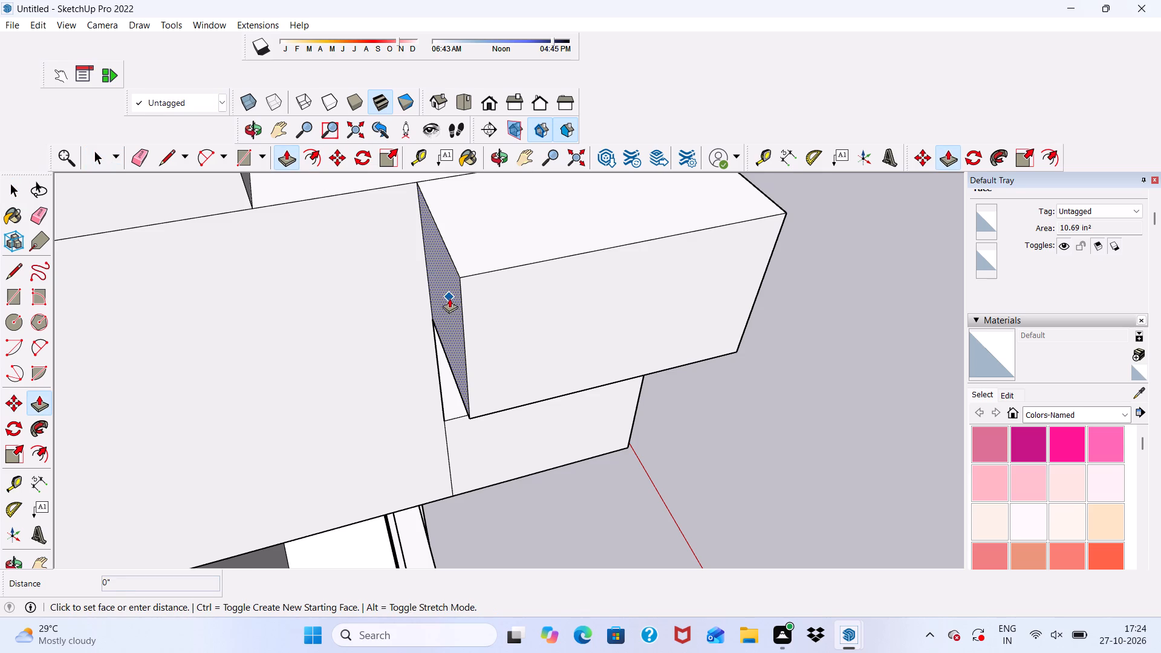
{"action": "scroll", "coordinate": [247, 305], "scroll_direction": "down", "scroll_amount": 13}
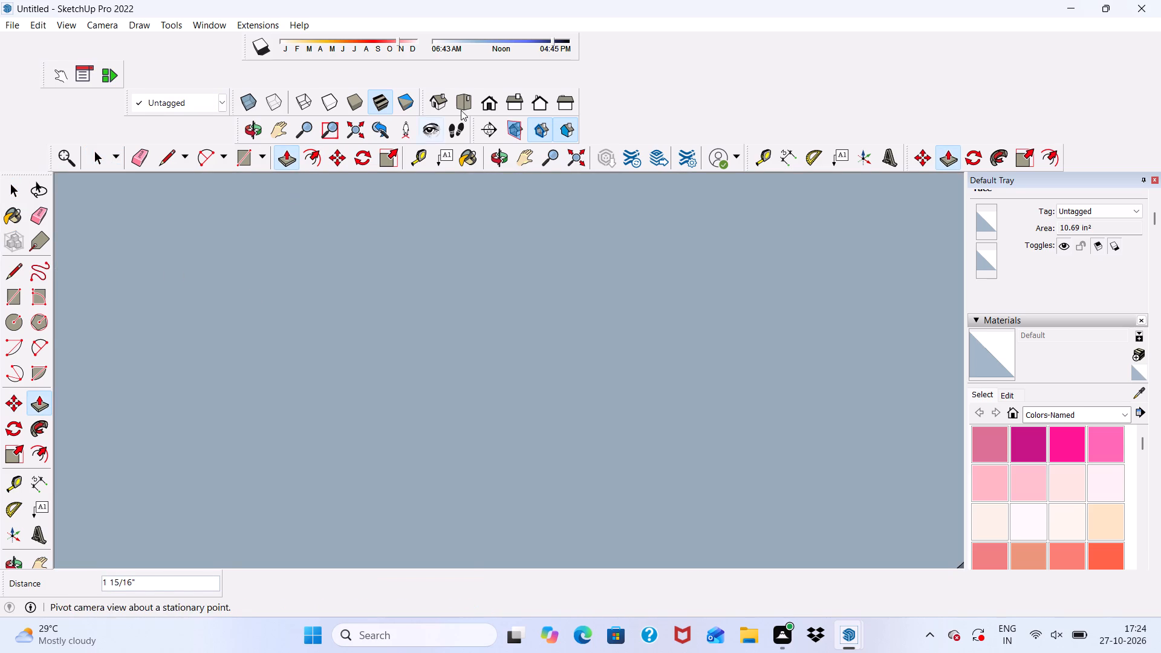
{"action": "left_click", "coordinate": [481, 101]}
{"action": "scroll", "coordinate": [486, 216], "scroll_direction": "down", "scroll_amount": 5}
{"action": "scroll", "coordinate": [396, 209], "scroll_direction": "up", "scroll_amount": 5}
{"action": "scroll", "coordinate": [383, 197], "scroll_direction": "down", "scroll_amount": 7}
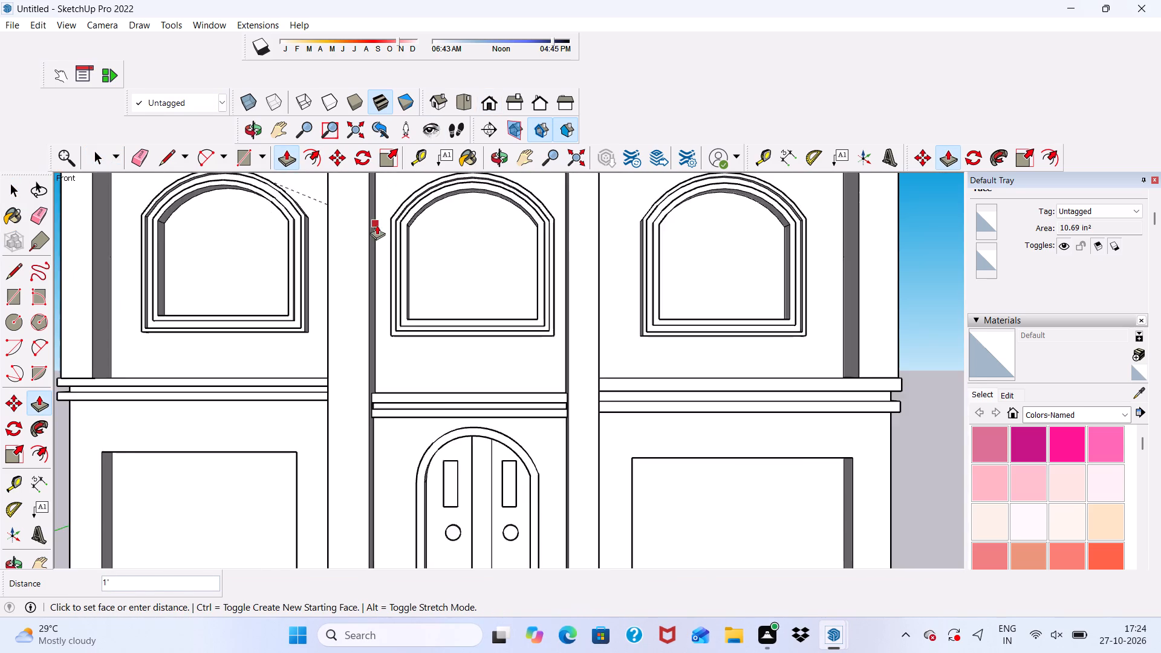
{"action": "scroll", "coordinate": [377, 225], "scroll_direction": "down", "scroll_amount": 9}
{"action": "scroll", "coordinate": [408, 201], "scroll_direction": "up", "scroll_amount": 5}
{"action": "middle_click_drag", "start_coordinate": [334, 197], "coordinate": [516, 281]}
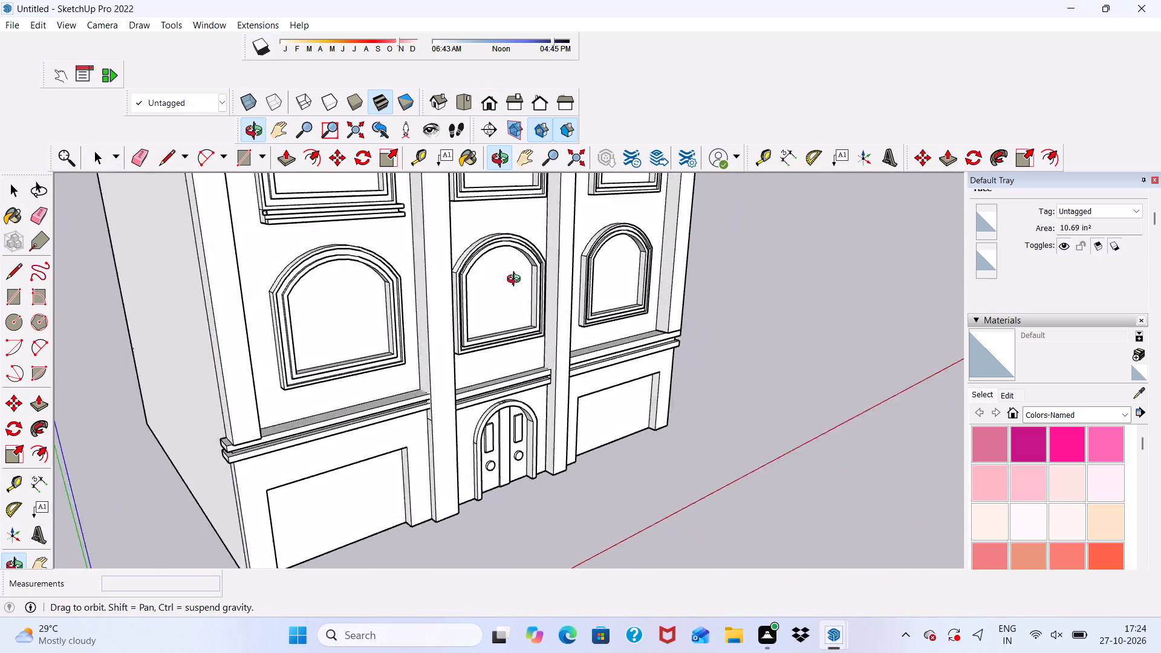
{"action": "middle_click_drag", "start_coordinate": [516, 281], "coordinate": [605, 314]}
{"action": "scroll", "coordinate": [441, 278], "scroll_direction": "up", "scroll_amount": 3}
{"action": "scroll", "coordinate": [417, 268], "scroll_direction": "down", "scroll_amount": 1}
{"action": "scroll", "coordinate": [344, 264], "scroll_direction": "up", "scroll_amount": 7}
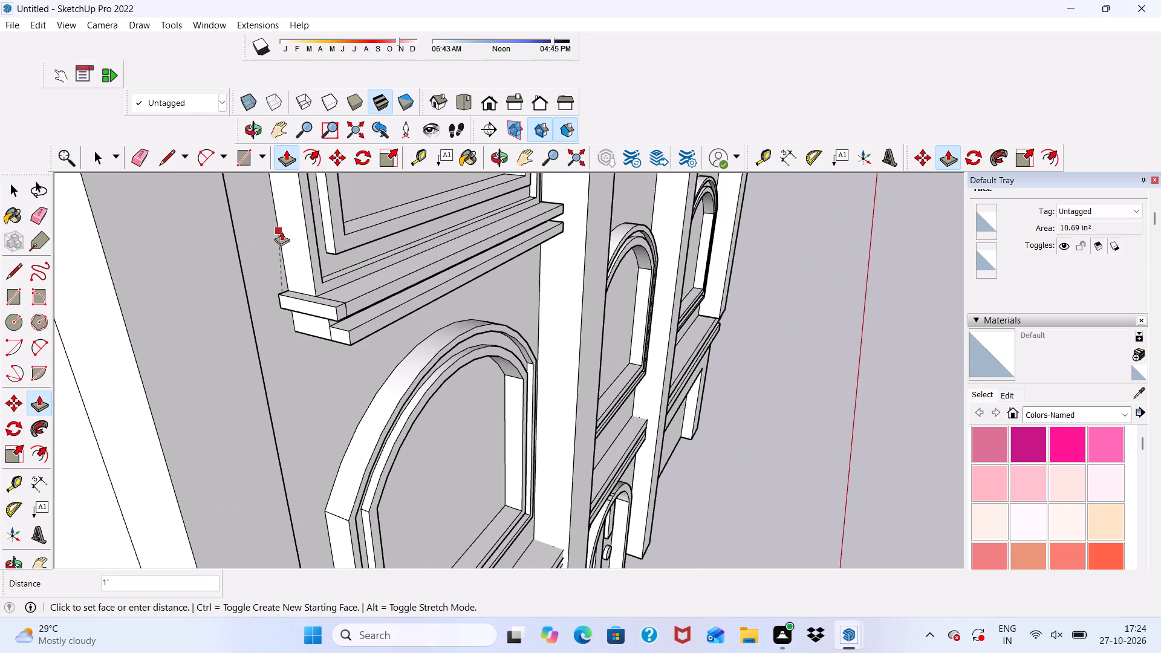
{"action": "scroll", "coordinate": [281, 231], "scroll_direction": "up", "scroll_amount": 1}
{"action": "left_click", "coordinate": [281, 231]}
Push/Pull the lower strip's end face outward by about 2 11/16" at the same end of the sill.
{"action": "scroll", "coordinate": [304, 308], "scroll_direction": "down", "scroll_amount": 1}
{"action": "scroll", "coordinate": [307, 369], "scroll_direction": "up", "scroll_amount": 3}
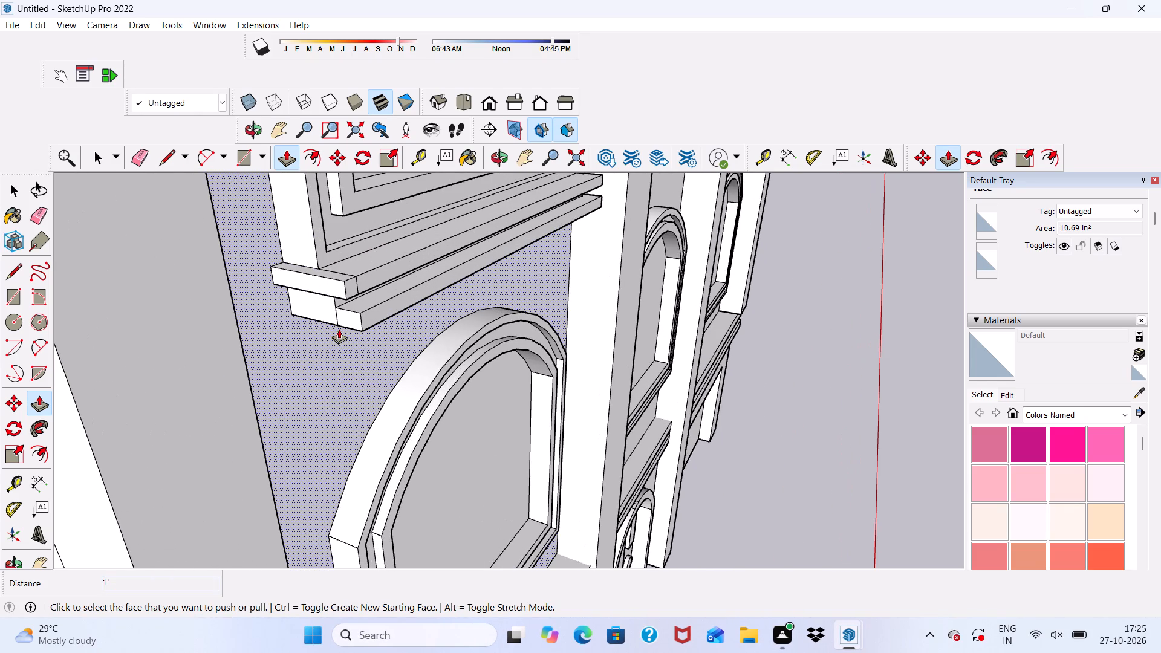
{"action": "key", "text": "space"}
{"action": "scroll", "coordinate": [340, 316], "scroll_direction": "up", "scroll_amount": 3}
{"action": "left_click", "coordinate": [340, 314]}
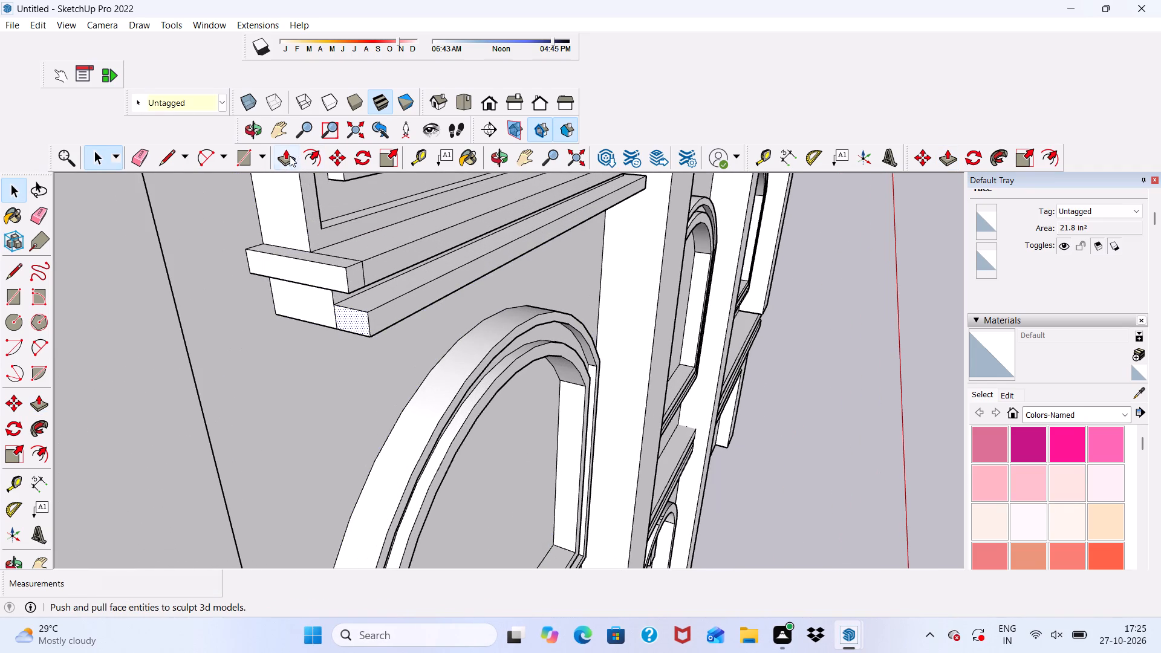
{"action": "left_click", "coordinate": [290, 156]}
{"action": "scroll", "coordinate": [357, 333], "scroll_direction": "up", "scroll_amount": 1}
{"action": "left_click", "coordinate": [354, 322]}
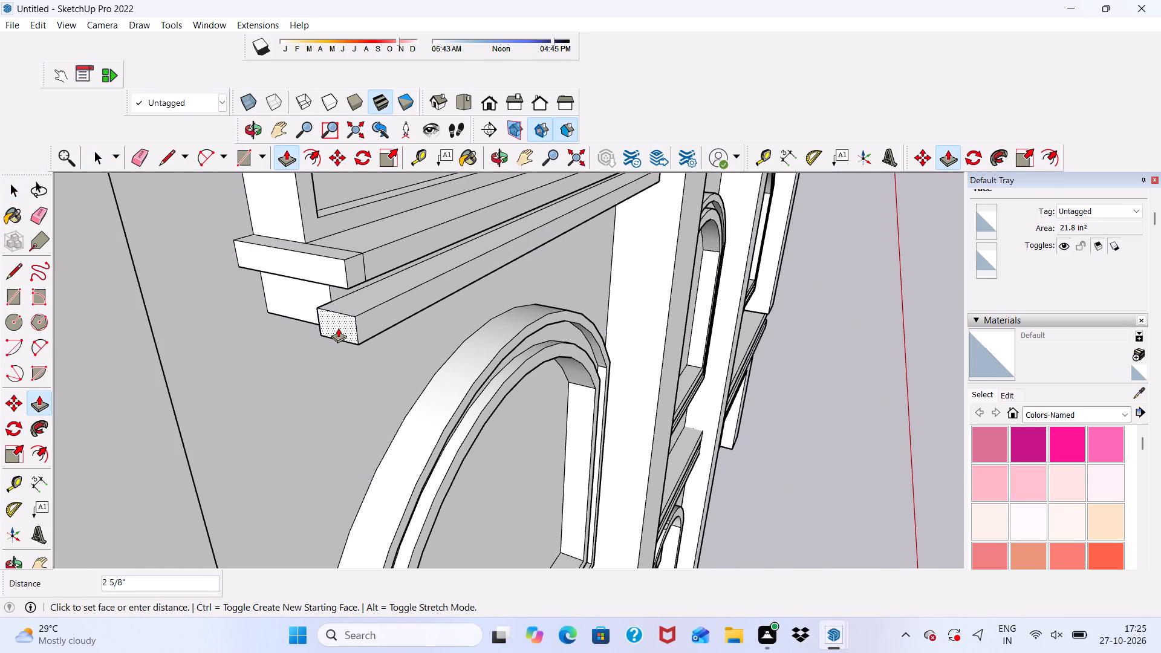
{"action": "left_click", "coordinate": [338, 328]}
Push/Pull the rear face of the lower strip's new end extension back to the wall, 1' deep.
{"action": "middle_click_drag", "start_coordinate": [316, 319], "coordinate": [490, 361]}
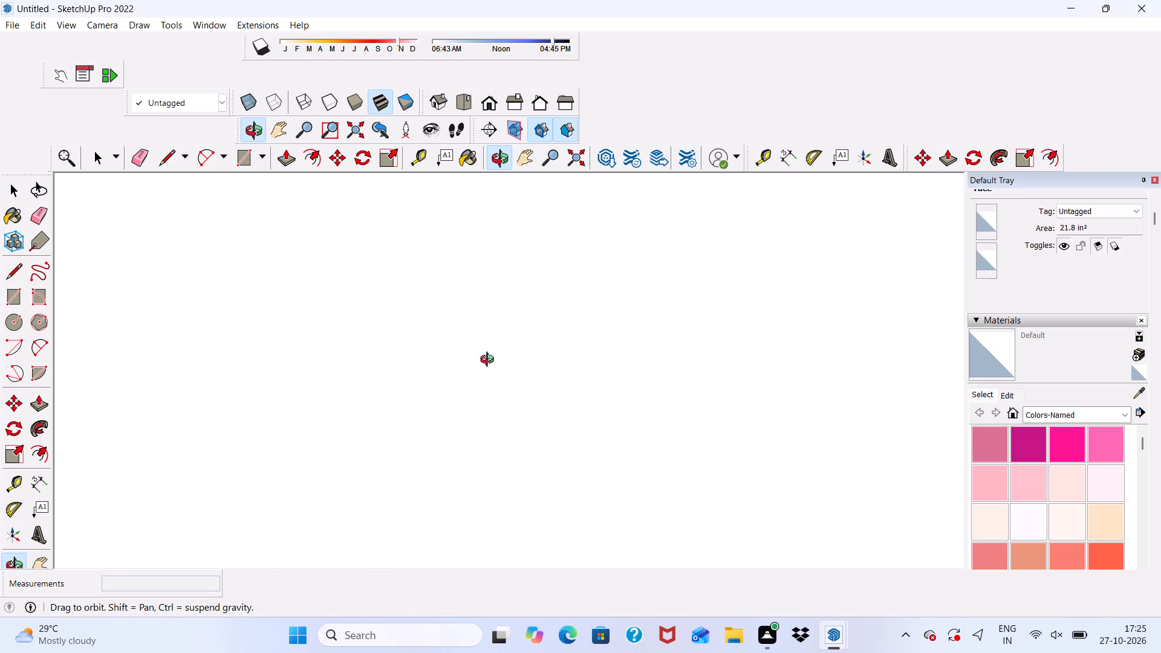
{"action": "middle_click_drag", "start_coordinate": [490, 361], "coordinate": [390, 322]}
{"action": "scroll", "coordinate": [390, 322], "scroll_direction": "up", "scroll_amount": 9}
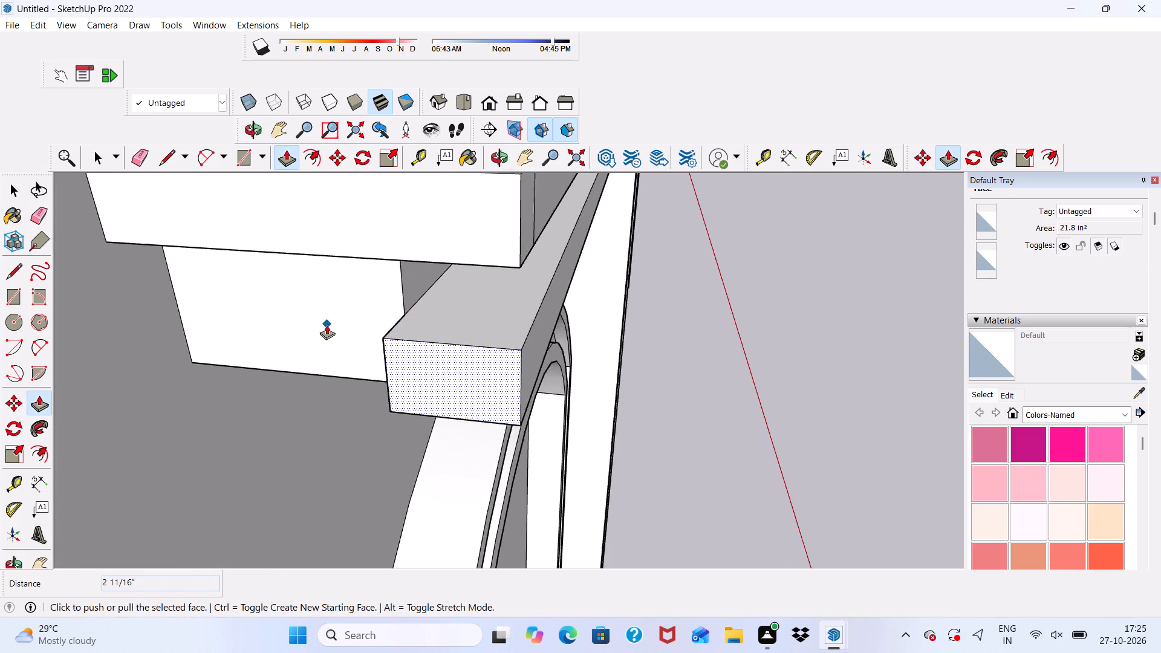
{"action": "middle_click_drag", "start_coordinate": [327, 325], "coordinate": [395, 357]}
{"action": "scroll", "coordinate": [395, 357], "scroll_direction": "up", "scroll_amount": 7}
{"action": "key", "text": "space"}
{"action": "middle_click_drag", "start_coordinate": [342, 375], "coordinate": [415, 357]}
{"action": "scroll", "coordinate": [415, 357], "scroll_direction": "up", "scroll_amount": 2}
{"action": "left_click", "coordinate": [393, 394]}
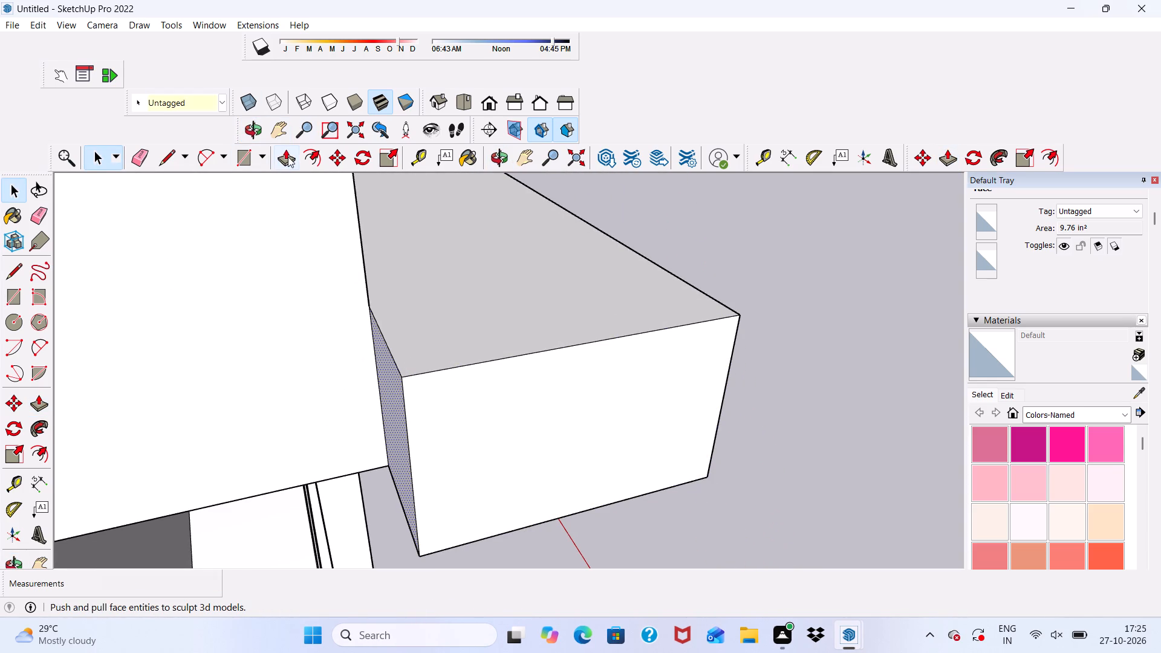
{"action": "left_click", "coordinate": [288, 157]}
{"action": "left_click", "coordinate": [392, 398]}
{"action": "scroll", "coordinate": [249, 327], "scroll_direction": "down", "scroll_amount": 10}
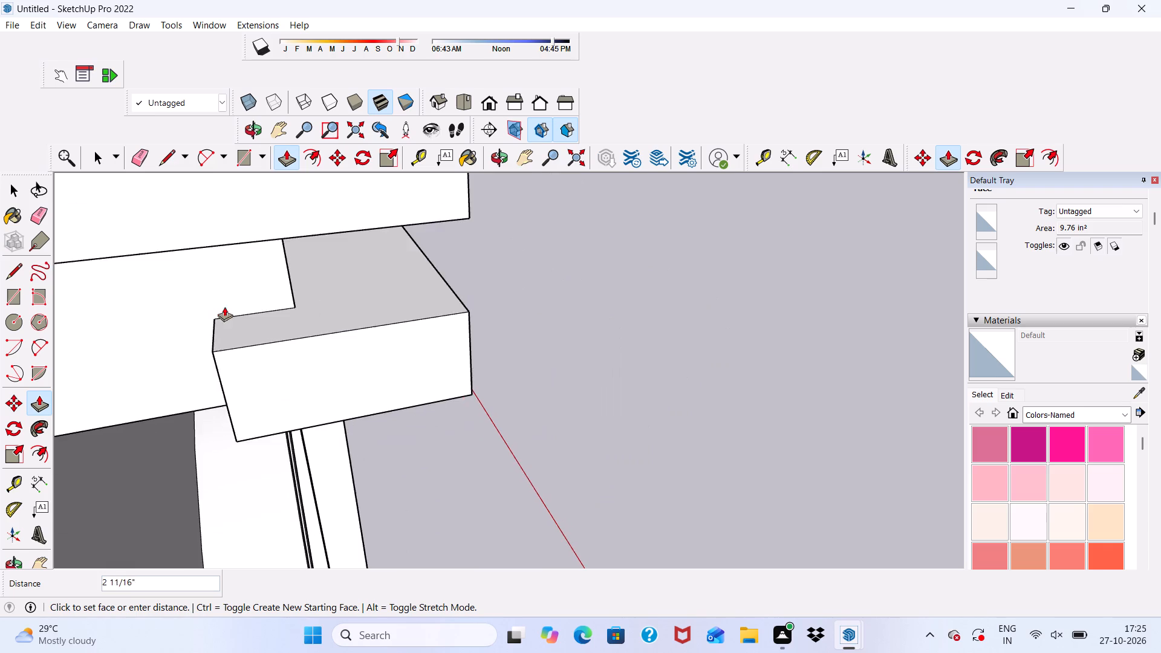
{"action": "scroll", "coordinate": [224, 307], "scroll_direction": "down", "scroll_amount": 10}
{"action": "scroll", "coordinate": [386, 155], "scroll_direction": "down", "scroll_amount": 4}
{"action": "scroll", "coordinate": [502, 192], "scroll_direction": "down", "scroll_amount": 1}
{"action": "middle_click_drag", "start_coordinate": [508, 221], "coordinate": [397, 201]}
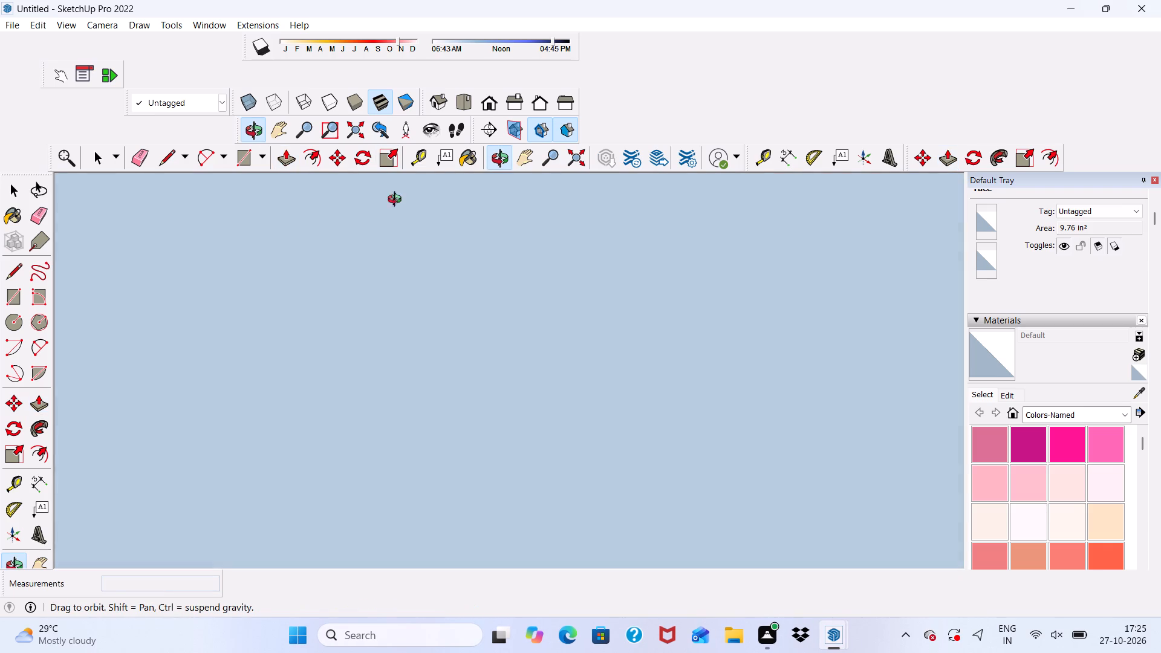
{"action": "middle_click_drag", "start_coordinate": [397, 201], "coordinate": [317, 319]}
{"action": "scroll", "coordinate": [305, 263], "scroll_direction": "down", "scroll_amount": 11}
{"action": "scroll", "coordinate": [376, 326], "scroll_direction": "up", "scroll_amount": 2}
{"action": "scroll", "coordinate": [360, 236], "scroll_direction": "down", "scroll_amount": 11}
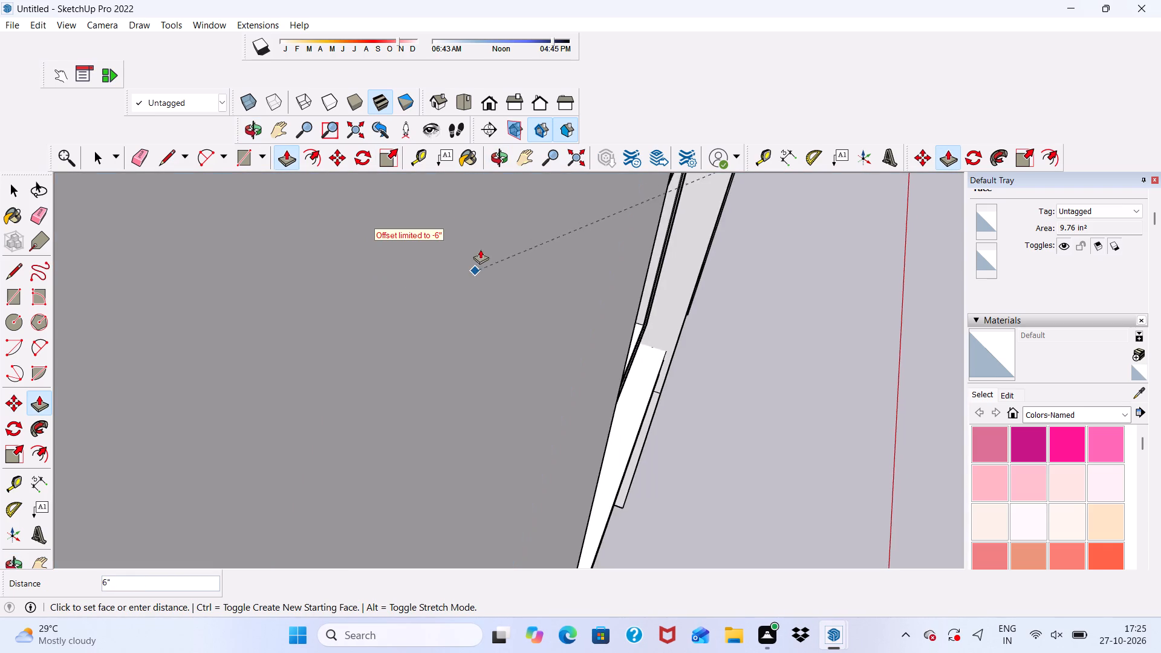
{"action": "scroll", "coordinate": [480, 249], "scroll_direction": "down", "scroll_amount": 15}
{"action": "middle_click_drag", "start_coordinate": [614, 308], "coordinate": [480, 324]}
{"action": "scroll", "coordinate": [477, 320], "scroll_direction": "up", "scroll_amount": 1}
{"action": "scroll", "coordinate": [442, 279], "scroll_direction": "down", "scroll_amount": 11}
{"action": "scroll", "coordinate": [292, 305], "scroll_direction": "up", "scroll_amount": 4}
{"action": "scroll", "coordinate": [309, 225], "scroll_direction": "up", "scroll_amount": 8}
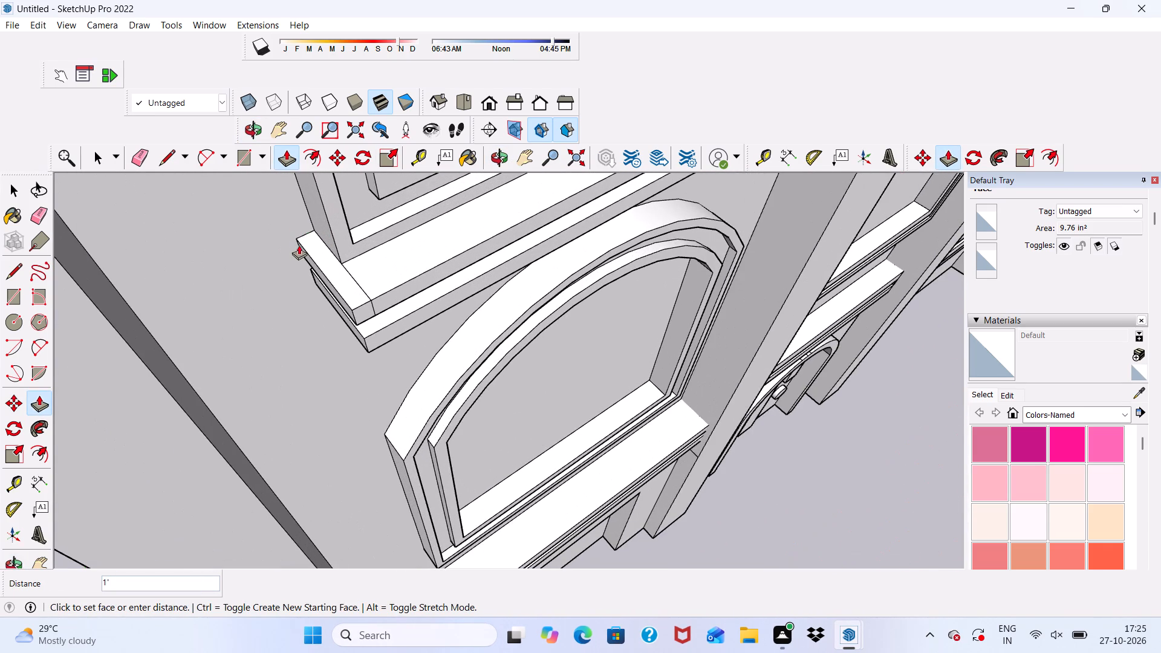
{"action": "left_click", "coordinate": [299, 238]}
Erase the leftover seam edges on the top and front of the sill's upper strip at the newly extended end.
{"action": "scroll", "coordinate": [315, 303], "scroll_direction": "down", "scroll_amount": 2}
{"action": "middle_click_drag", "start_coordinate": [327, 355], "coordinate": [324, 323]}
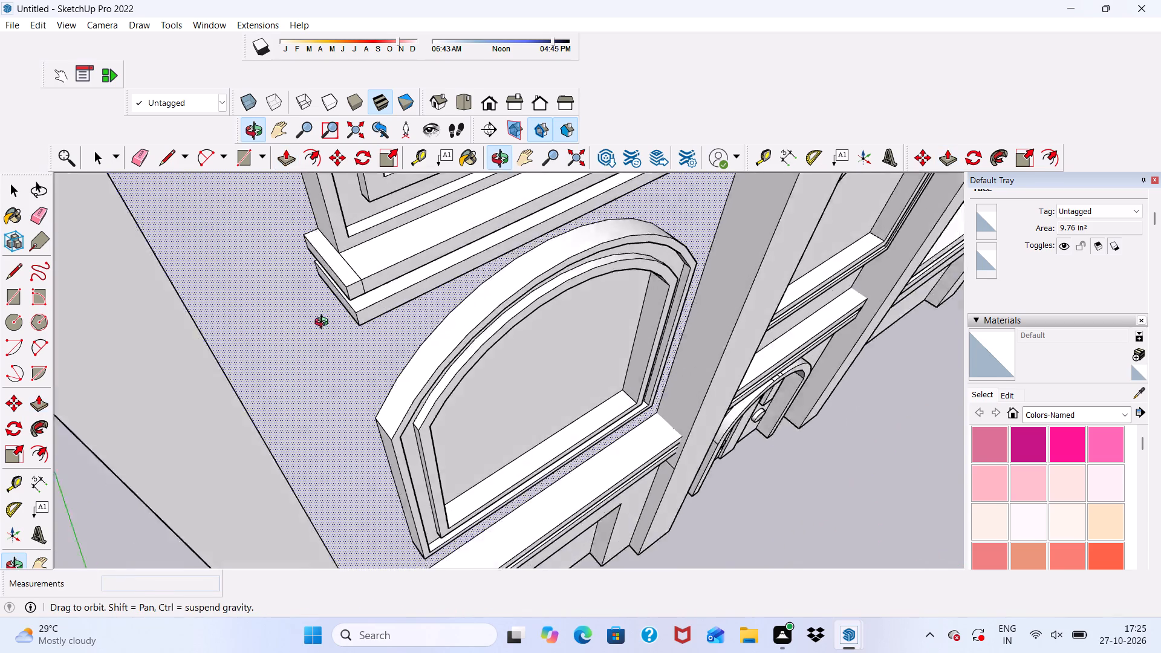
{"action": "middle_click_drag", "start_coordinate": [324, 323], "coordinate": [291, 307]}
{"action": "key", "text": "space"}
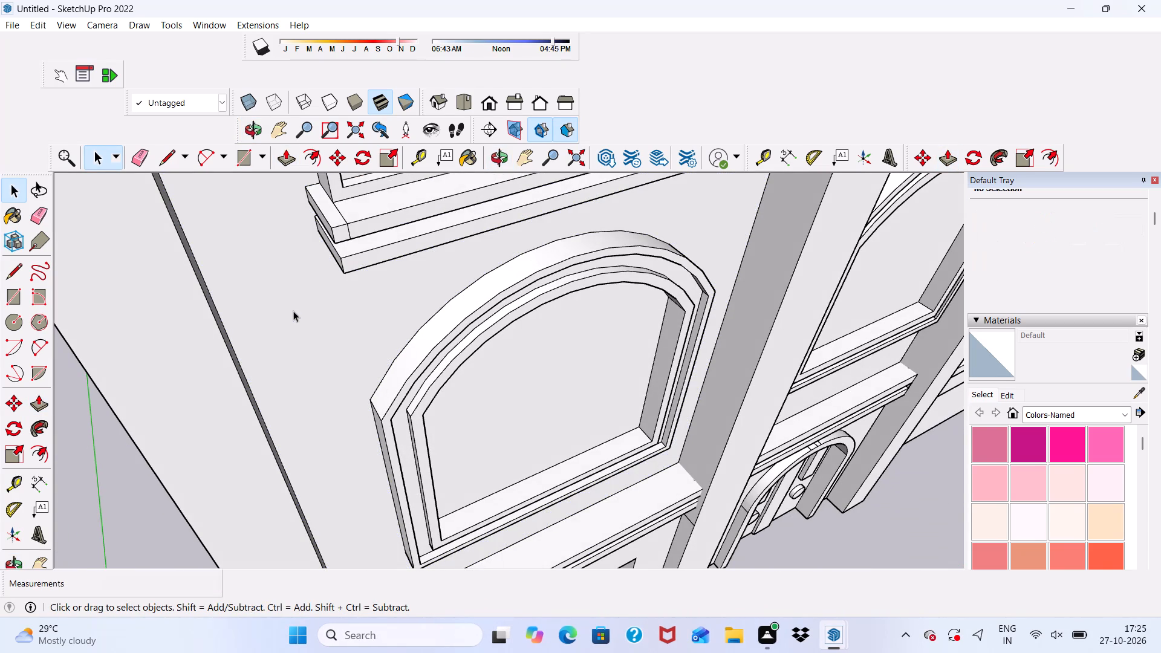
{"action": "scroll", "coordinate": [295, 311], "scroll_direction": "down", "scroll_amount": 4}
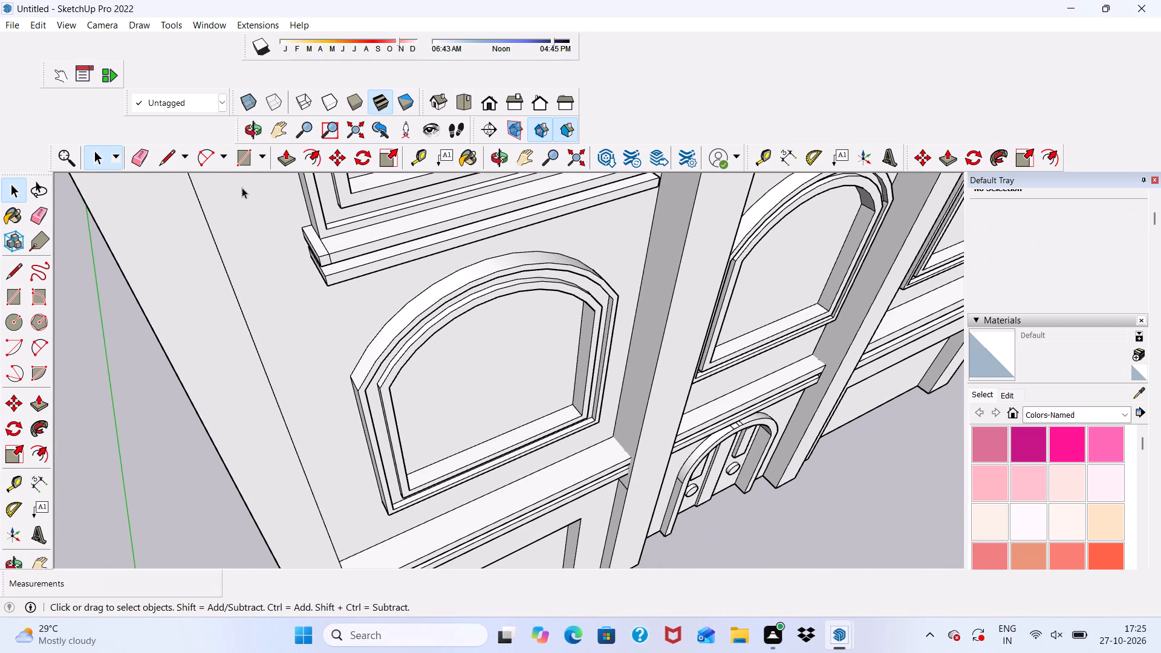
{"action": "left_click", "coordinate": [141, 158]}
{"action": "scroll", "coordinate": [275, 263], "scroll_direction": "up", "scroll_amount": 8}
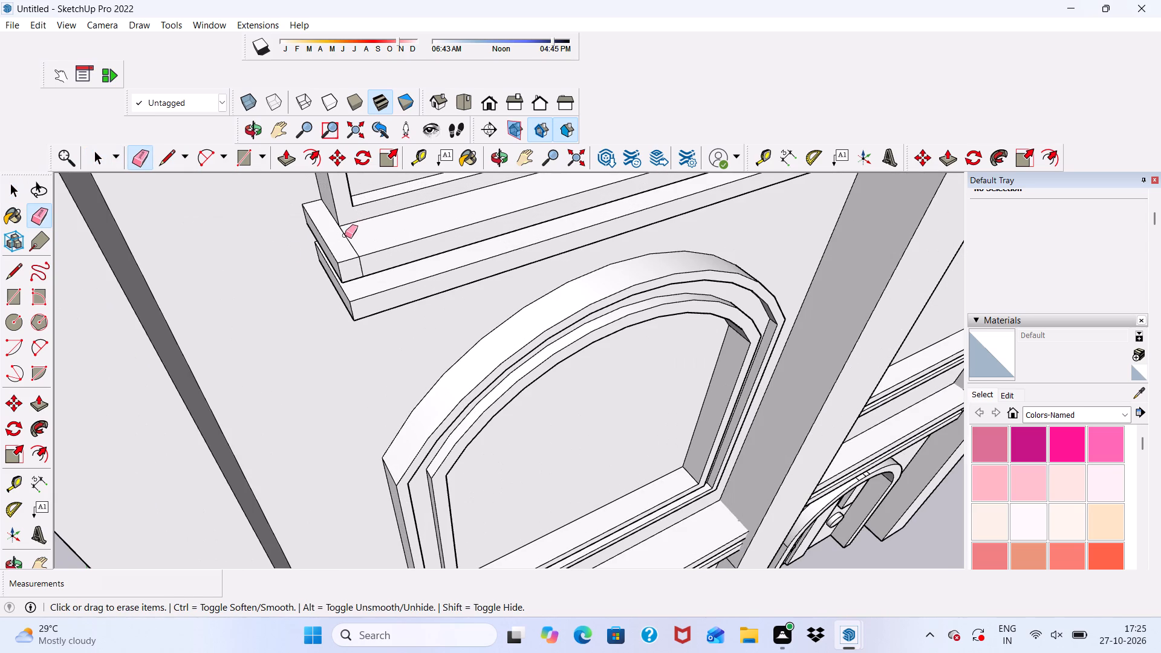
{"action": "left_click", "coordinate": [348, 242]}
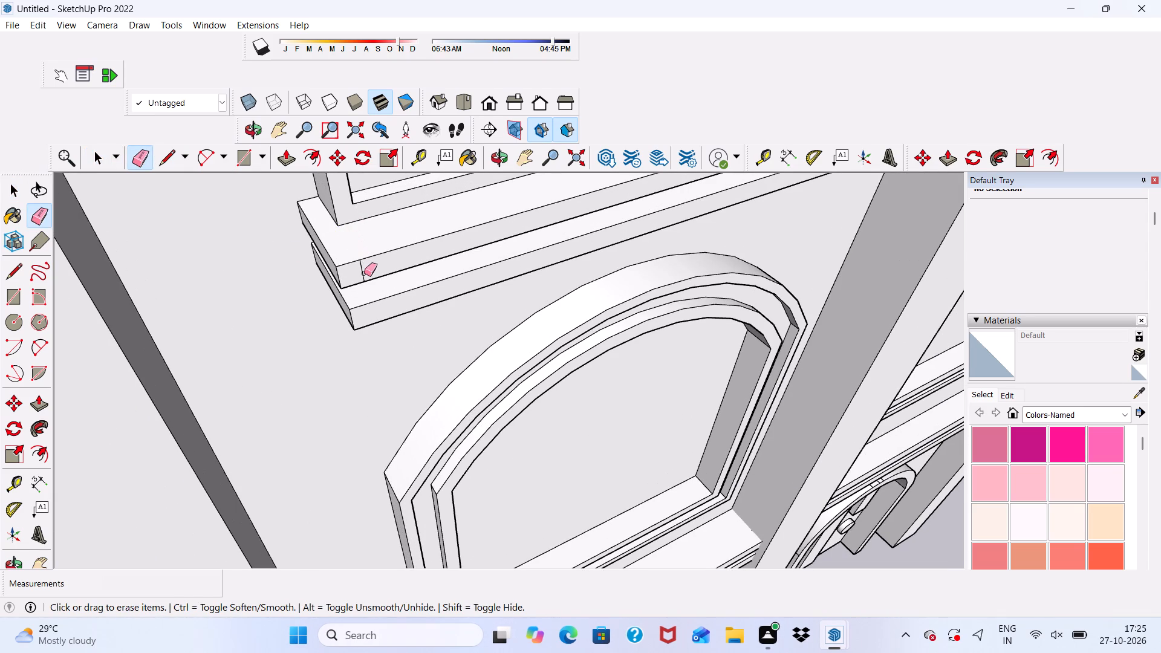
{"action": "left_click", "coordinate": [364, 273]}
Erase the leftover seam edge on the underside of the sill's upper strip at the newly extended end.
{"action": "scroll", "coordinate": [380, 313], "scroll_direction": "down", "scroll_amount": 2}
{"action": "scroll", "coordinate": [382, 328], "scroll_direction": "up", "scroll_amount": 8}
{"action": "scroll", "coordinate": [337, 260], "scroll_direction": "down", "scroll_amount": 4}
{"action": "middle_click_drag", "start_coordinate": [348, 276], "coordinate": [441, 211]}
{"action": "scroll", "coordinate": [414, 258], "scroll_direction": "down", "scroll_amount": 5}
{"action": "middle_click_drag", "start_coordinate": [382, 251], "coordinate": [397, 140]}
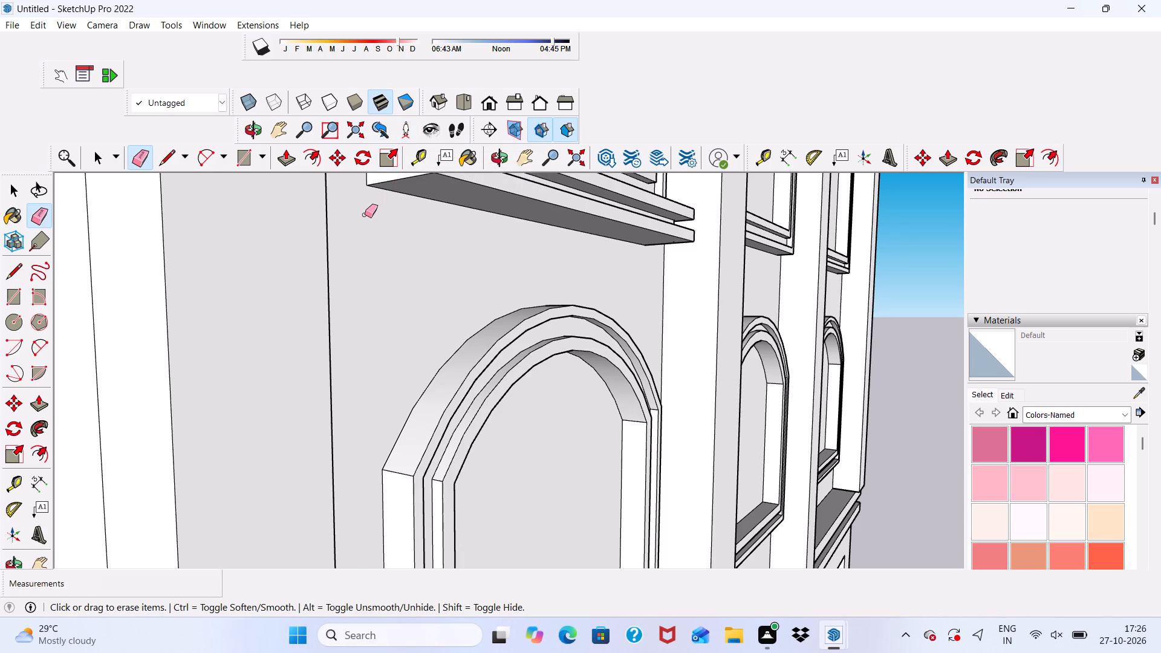
{"action": "scroll", "coordinate": [365, 215], "scroll_direction": "up", "scroll_amount": 1}
{"action": "scroll", "coordinate": [365, 215], "scroll_direction": "down", "scroll_amount": 7}
{"action": "scroll", "coordinate": [395, 186], "scroll_direction": "up", "scroll_amount": 5}
{"action": "scroll", "coordinate": [395, 185], "scroll_direction": "down", "scroll_amount": 15}
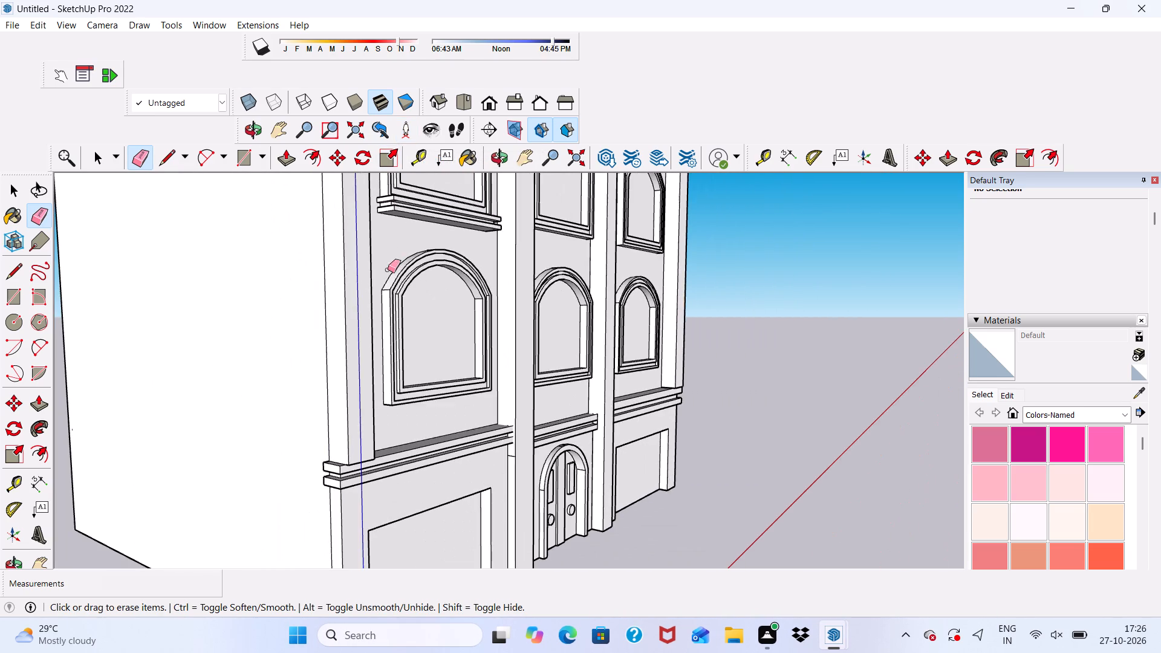
{"action": "middle_click_drag", "start_coordinate": [396, 197], "coordinate": [395, 343]}
{"action": "scroll", "coordinate": [395, 343], "scroll_direction": "up", "scroll_amount": 11}
{"action": "scroll", "coordinate": [356, 426], "scroll_direction": "down", "scroll_amount": 5}
{"action": "middle_click_drag", "start_coordinate": [344, 476], "coordinate": [340, 171]}
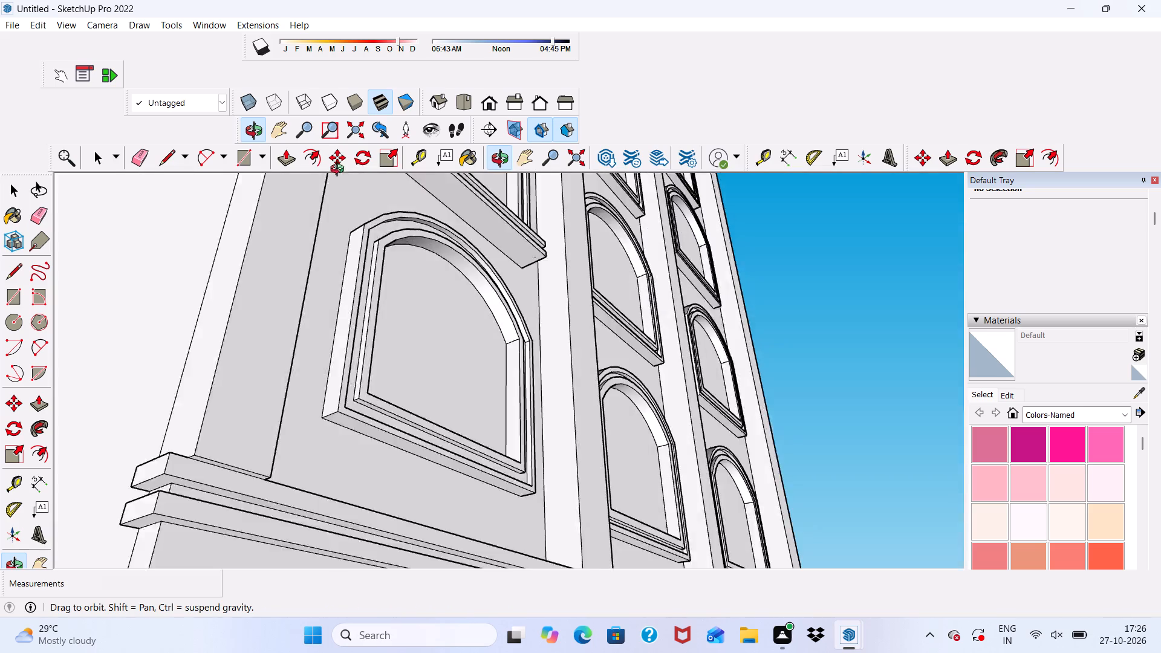
{"action": "middle_click_drag", "start_coordinate": [340, 171], "coordinate": [333, 179]}
{"action": "scroll", "coordinate": [384, 216], "scroll_direction": "up", "scroll_amount": 5}
{"action": "scroll", "coordinate": [389, 315], "scroll_direction": "down", "scroll_amount": 7}
{"action": "scroll", "coordinate": [378, 363], "scroll_direction": "up", "scroll_amount": 4}
{"action": "scroll", "coordinate": [374, 200], "scroll_direction": "up", "scroll_amount": 3}
{"action": "scroll", "coordinate": [374, 211], "scroll_direction": "down", "scroll_amount": 5}
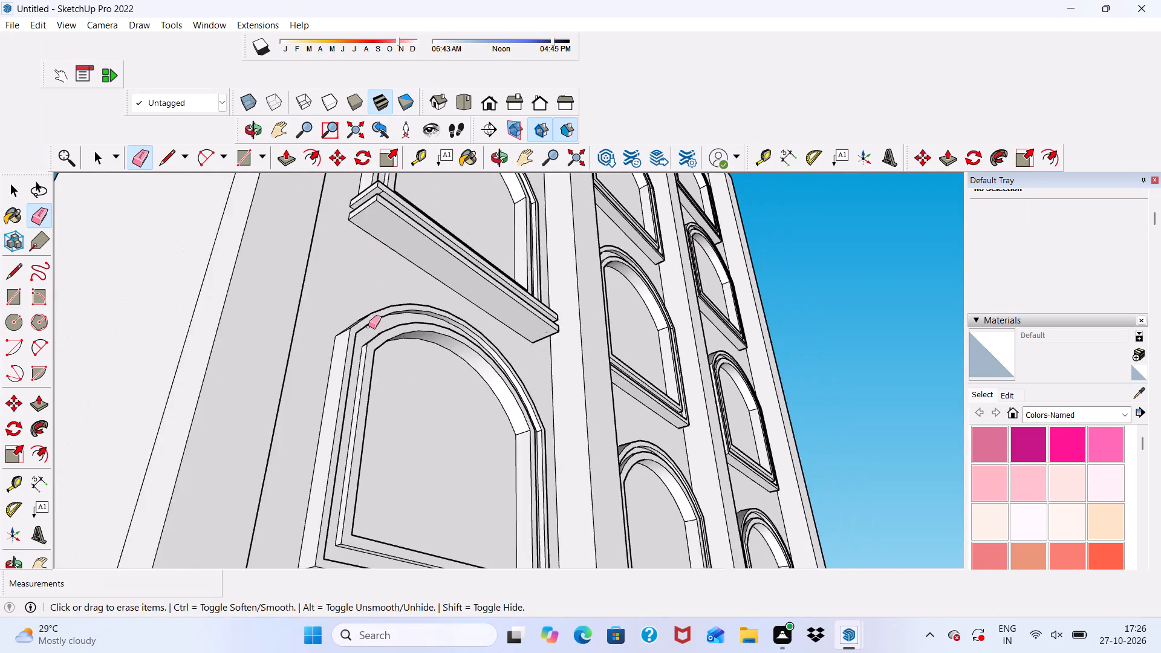
{"action": "scroll", "coordinate": [368, 326], "scroll_direction": "down", "scroll_amount": 6}
{"action": "scroll", "coordinate": [375, 227], "scroll_direction": "up", "scroll_amount": 12}
{"action": "middle_click_drag", "start_coordinate": [381, 256], "coordinate": [388, 275]}
{"action": "scroll", "coordinate": [388, 275], "scroll_direction": "up", "scroll_amount": 5}
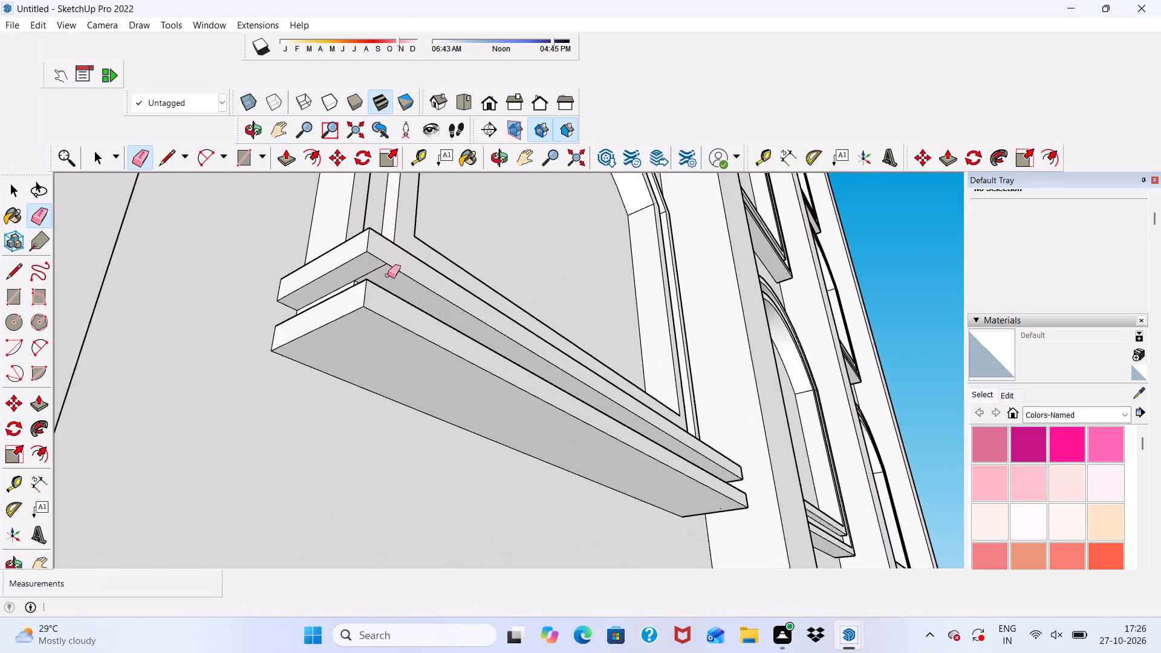
{"action": "scroll", "coordinate": [388, 275], "scroll_direction": "up", "scroll_amount": 4}
{"action": "left_click_drag", "start_coordinate": [371, 266], "coordinate": [376, 273]}
Erase the leftover seam edge on top of the upper strip at the sill's opposite end, beside the window frame's corner.
{"action": "scroll", "coordinate": [335, 294], "scroll_direction": "down", "scroll_amount": 5}
{"action": "scroll", "coordinate": [487, 398], "scroll_direction": "up", "scroll_amount": 1}
{"action": "scroll", "coordinate": [382, 302], "scroll_direction": "down", "scroll_amount": 5}
{"action": "middle_click_drag", "start_coordinate": [526, 417], "coordinate": [319, 539]}
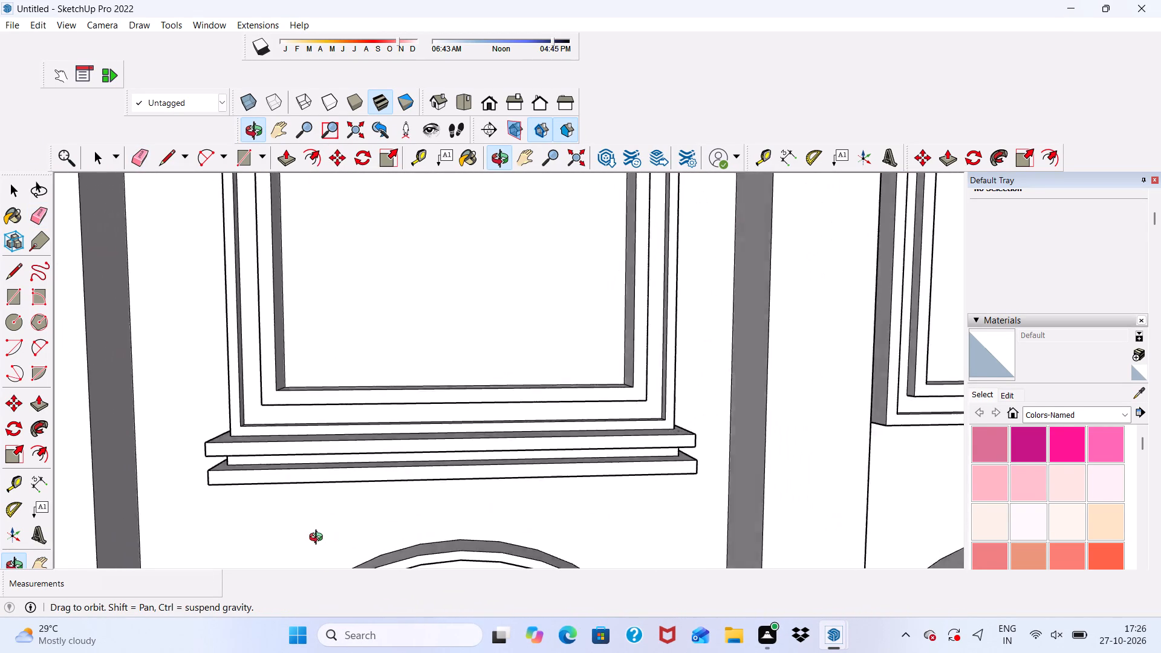
{"action": "middle_click_drag", "start_coordinate": [319, 539], "coordinate": [247, 531]}
{"action": "scroll", "coordinate": [669, 440], "scroll_direction": "up", "scroll_amount": 5}
{"action": "middle_click_drag", "start_coordinate": [685, 437], "coordinate": [687, 441]}
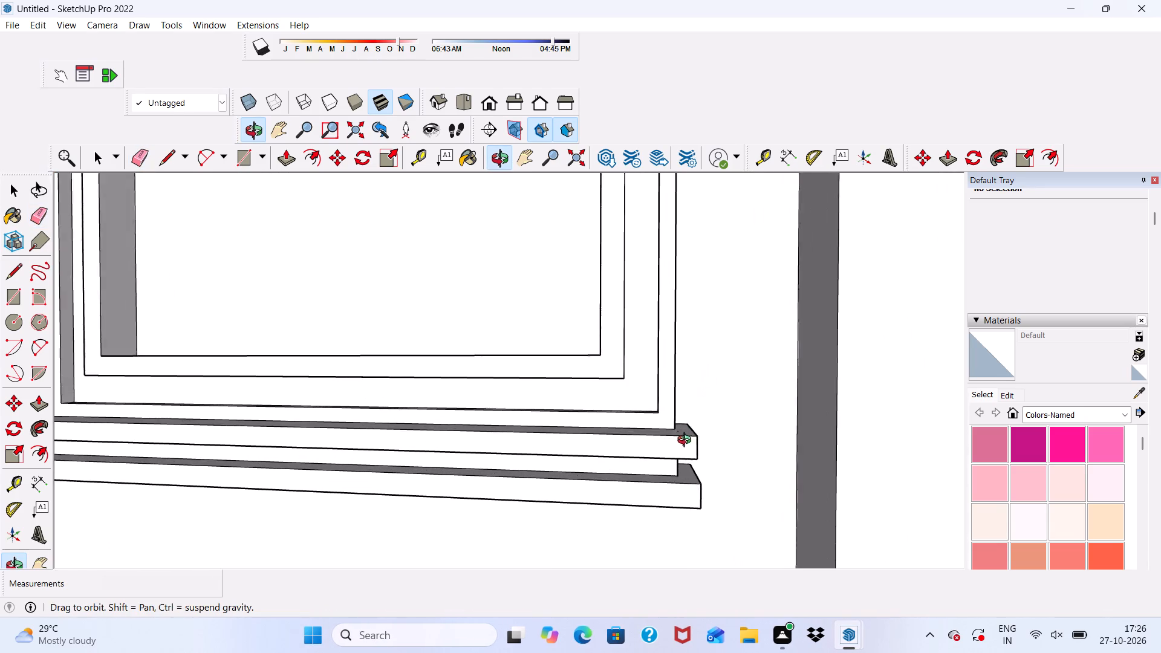
{"action": "middle_click_drag", "start_coordinate": [687, 441], "coordinate": [691, 516]}
{"action": "scroll", "coordinate": [691, 516], "scroll_direction": "up", "scroll_amount": 4}
{"action": "left_click", "coordinate": [667, 429]}
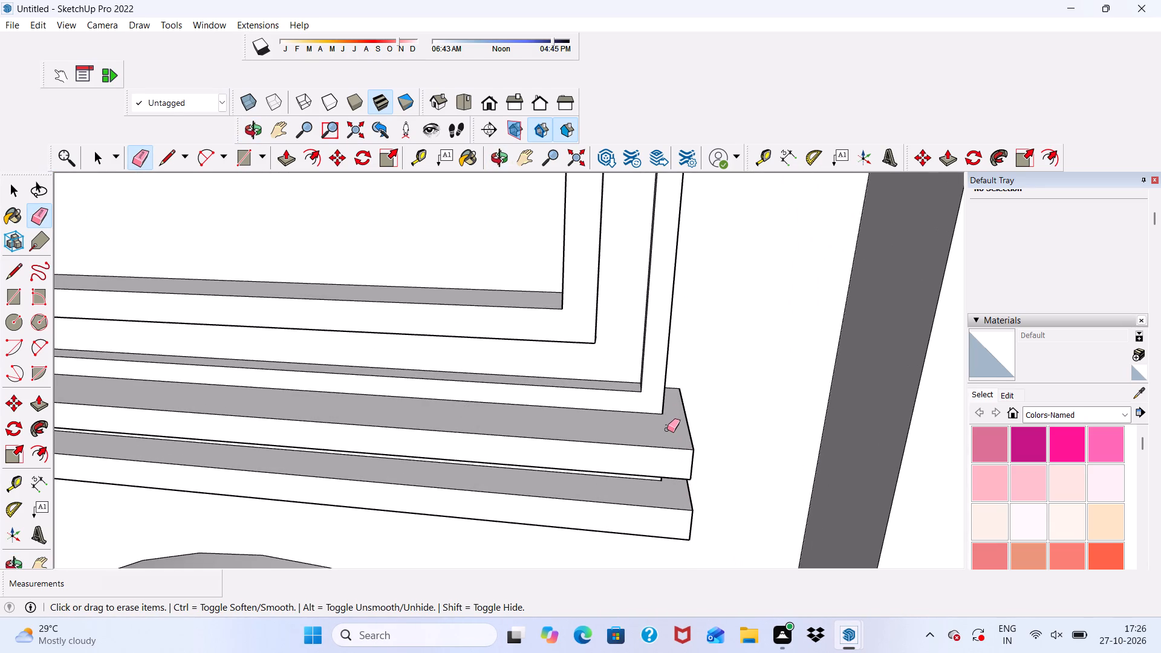
{"action": "left_click_drag", "start_coordinate": [667, 429], "coordinate": [666, 435]}
{"action": "left_click", "coordinate": [666, 423]}
{"action": "scroll", "coordinate": [672, 409], "scroll_direction": "down", "scroll_amount": 4}
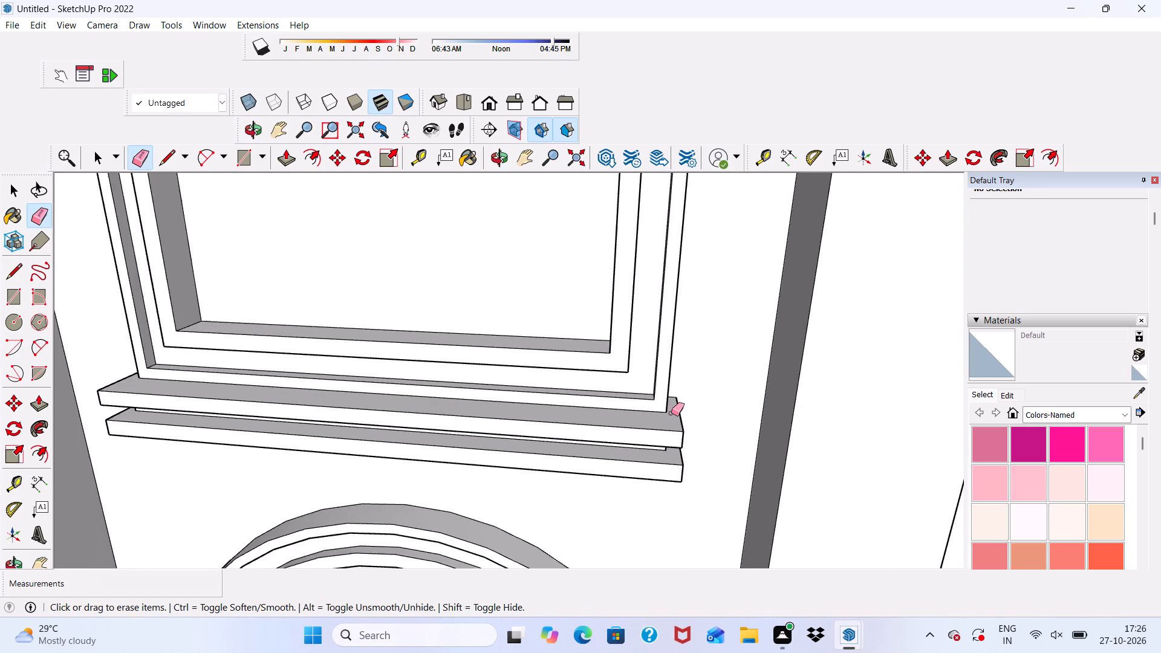
Examine the wrapped sill from above and below, and compare it with the bracketed sill of the window above.
{"action": "scroll", "coordinate": [671, 413], "scroll_direction": "down", "scroll_amount": 16}
{"action": "middle_click_drag", "start_coordinate": [613, 375], "coordinate": [661, 123]}
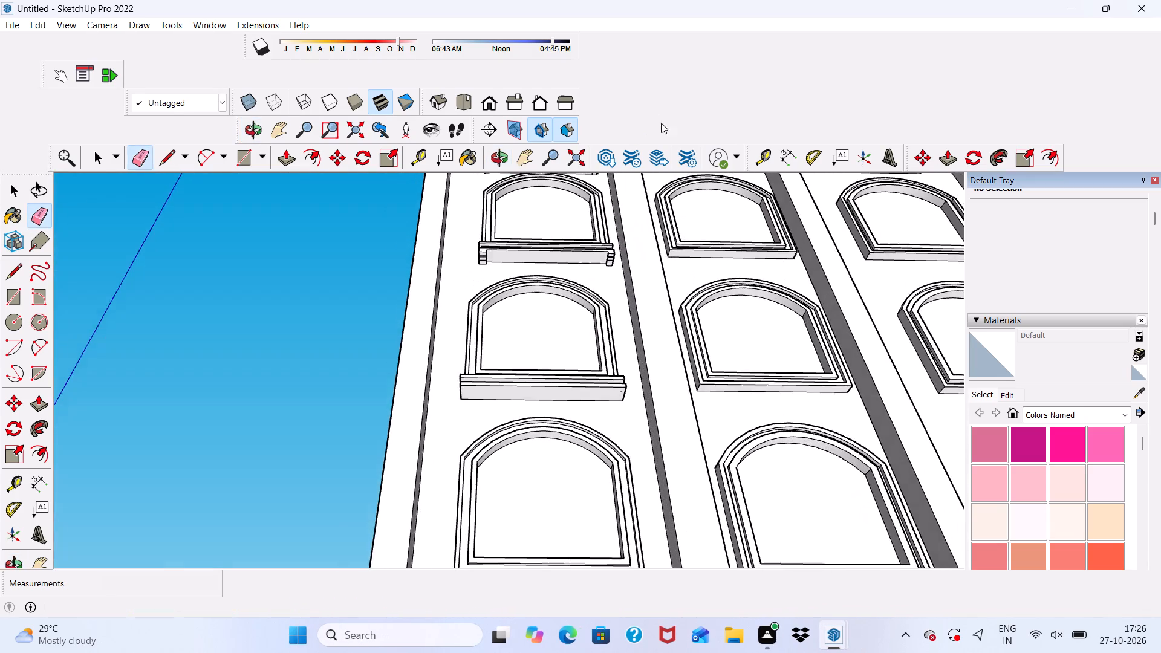
{"action": "scroll", "coordinate": [604, 547], "scroll_direction": "up", "scroll_amount": 4}
{"action": "scroll", "coordinate": [576, 498], "scroll_direction": "down", "scroll_amount": 1}
{"action": "scroll", "coordinate": [518, 320], "scroll_direction": "up", "scroll_amount": 4}
{"action": "key", "text": "space"}
{"action": "scroll", "coordinate": [515, 317], "scroll_direction": "down", "scroll_amount": 3}
{"action": "middle_click_drag", "start_coordinate": [495, 353], "coordinate": [622, 513]}
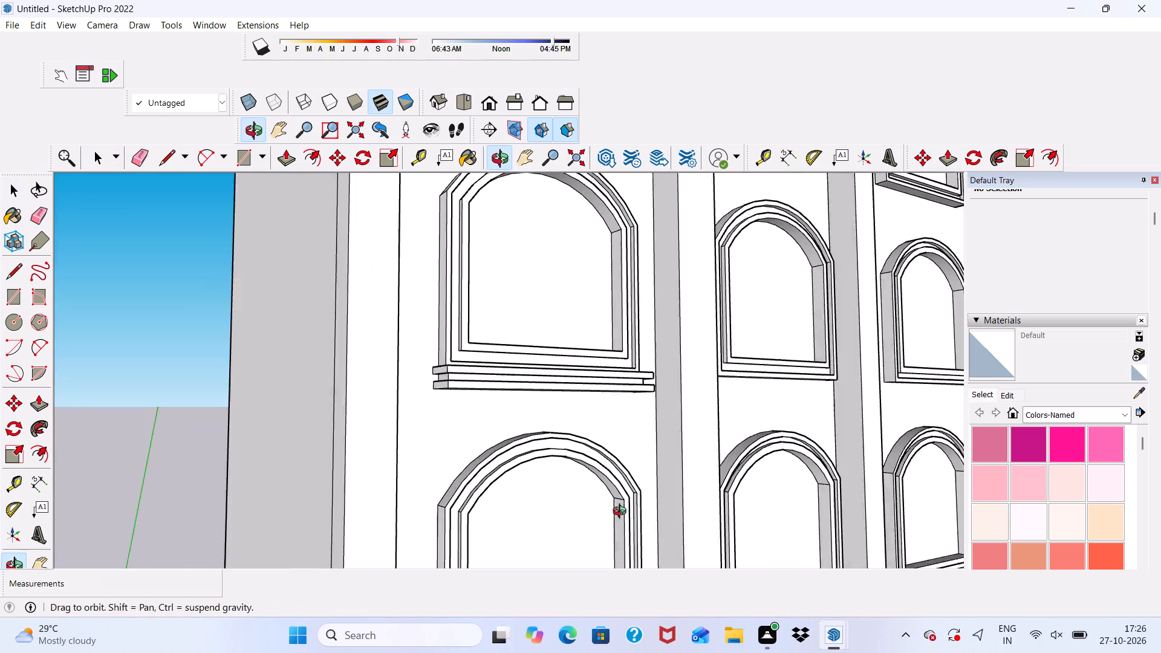
{"action": "middle_click_drag", "start_coordinate": [622, 513], "coordinate": [628, 542]}
{"action": "scroll", "coordinate": [512, 487], "scroll_direction": "up", "scroll_amount": 9}
{"action": "middle_click_drag", "start_coordinate": [414, 345], "coordinate": [405, 456]}
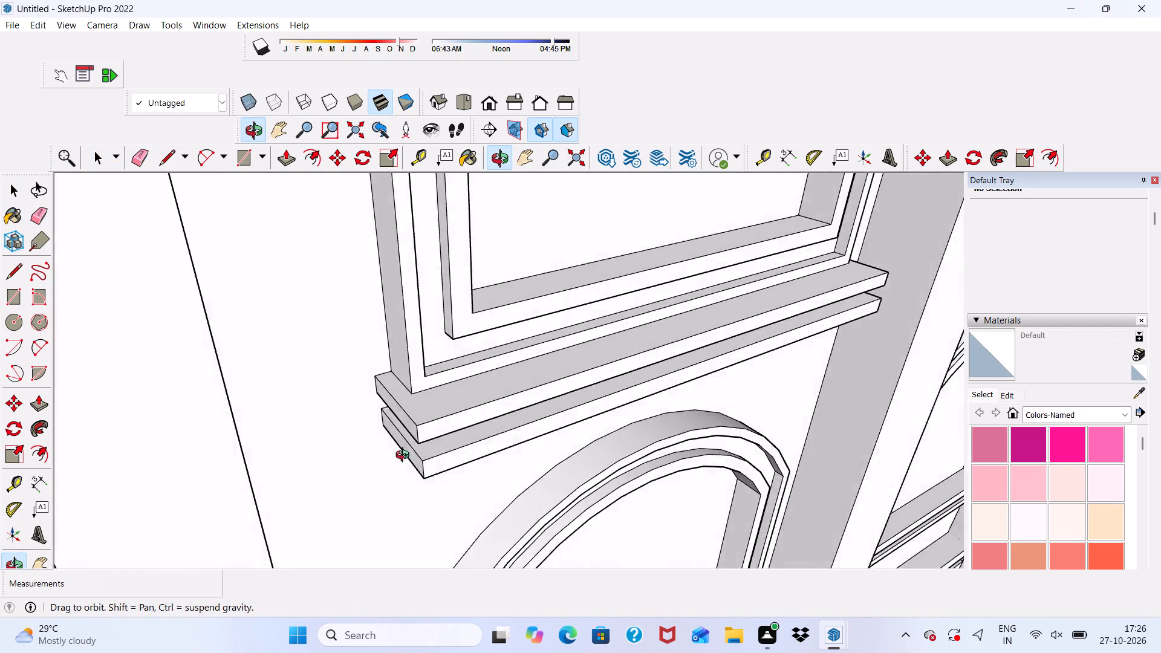
{"action": "middle_click_drag", "start_coordinate": [405, 456], "coordinate": [305, 472]}
{"action": "scroll", "coordinate": [320, 427], "scroll_direction": "down", "scroll_amount": 6}
{"action": "scroll", "coordinate": [324, 431], "scroll_direction": "up", "scroll_amount": 1}
{"action": "scroll", "coordinate": [344, 430], "scroll_direction": "down", "scroll_amount": 15}
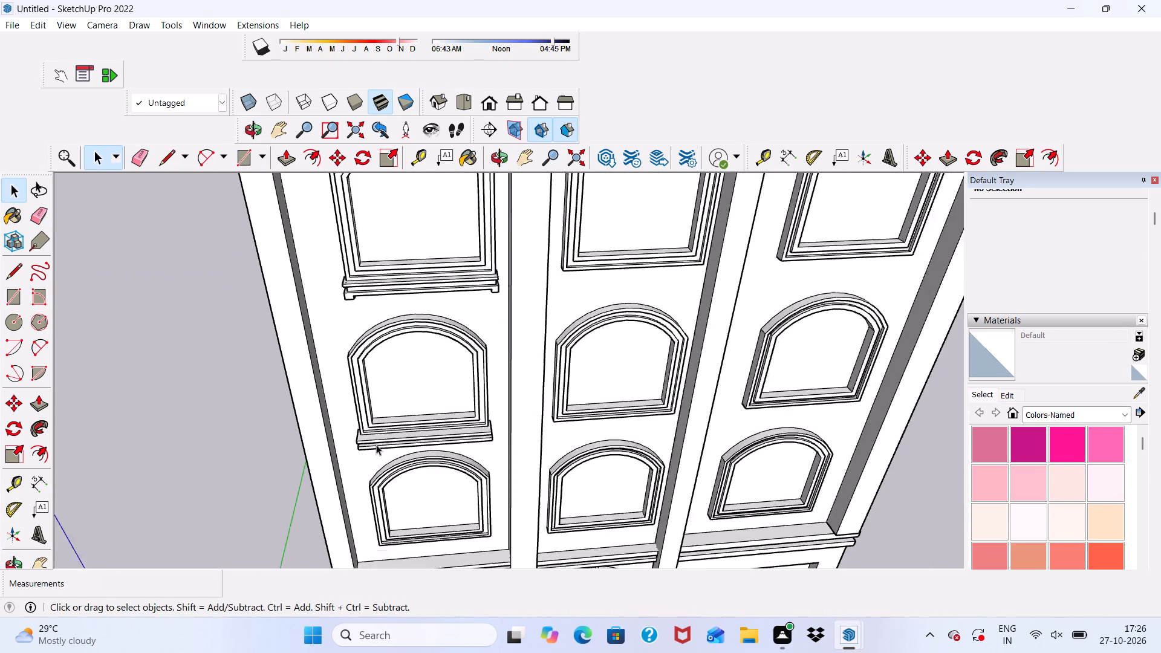
{"action": "scroll", "coordinate": [376, 444], "scroll_direction": "down", "scroll_amount": 2}
{"action": "scroll", "coordinate": [365, 346], "scroll_direction": "up", "scroll_amount": 18}
{"action": "scroll", "coordinate": [365, 441], "scroll_direction": "down", "scroll_amount": 1}
{"action": "middle_click_drag", "start_coordinate": [365, 441], "coordinate": [366, 245]}
{"action": "scroll", "coordinate": [366, 245], "scroll_direction": "up", "scroll_amount": 2}
{"action": "scroll", "coordinate": [369, 216], "scroll_direction": "down", "scroll_amount": 11}
{"action": "scroll", "coordinate": [386, 423], "scroll_direction": "up", "scroll_amount": 4}
{"action": "scroll", "coordinate": [384, 286], "scroll_direction": "down", "scroll_amount": 5}
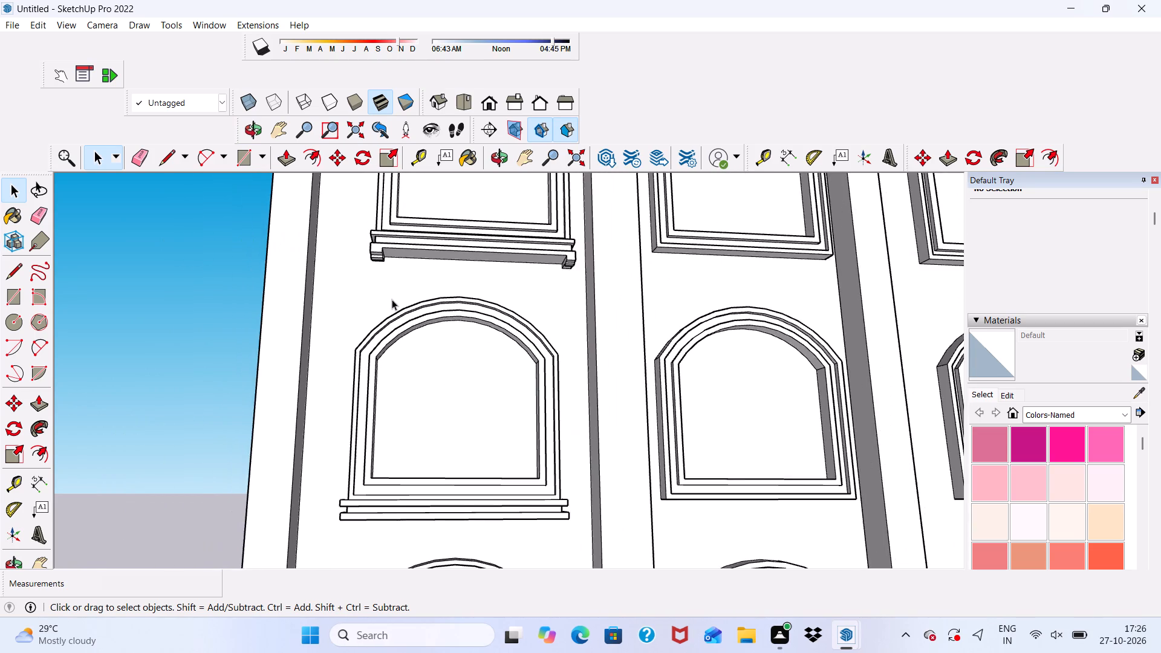
{"action": "scroll", "coordinate": [392, 299], "scroll_direction": "down", "scroll_amount": 6}
{"action": "scroll", "coordinate": [400, 527], "scroll_direction": "up", "scroll_amount": 5}
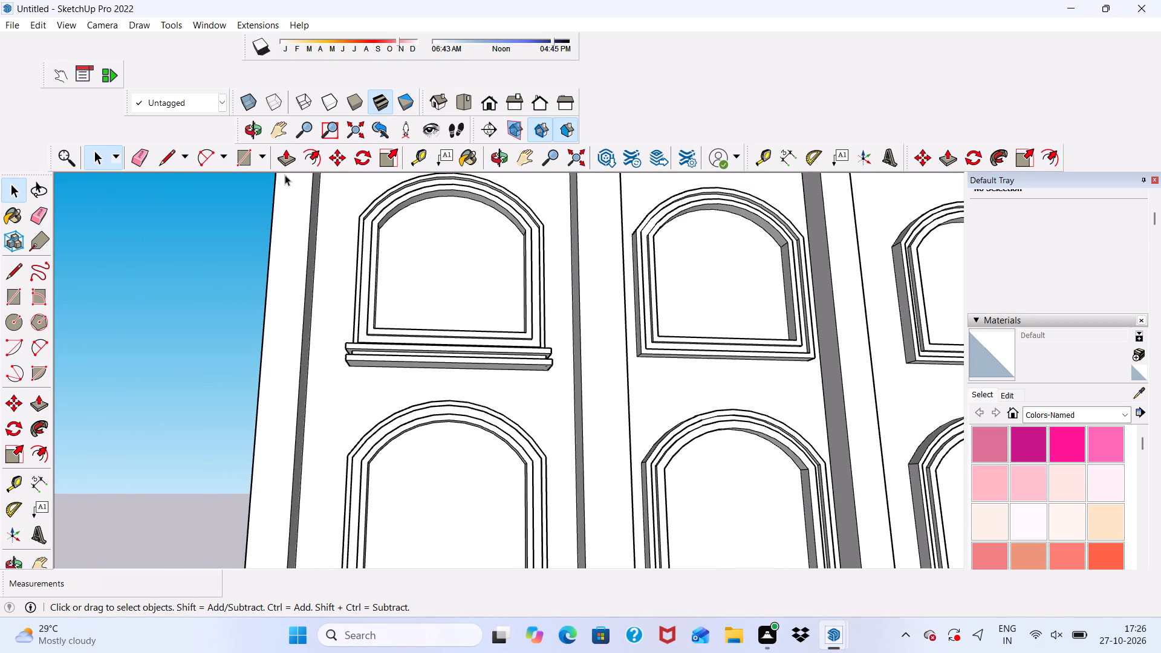
Draw full-depth rectangles on the sill's underside: 1' 6" by about 7 3/8" at the newly extended end, 1' 6" by about 8 3/4" at the other.
{"action": "left_click", "coordinate": [247, 154]}
{"action": "scroll", "coordinate": [394, 371], "scroll_direction": "down", "scroll_amount": 1}
{"action": "middle_click_drag", "start_coordinate": [395, 375], "coordinate": [395, 265]}
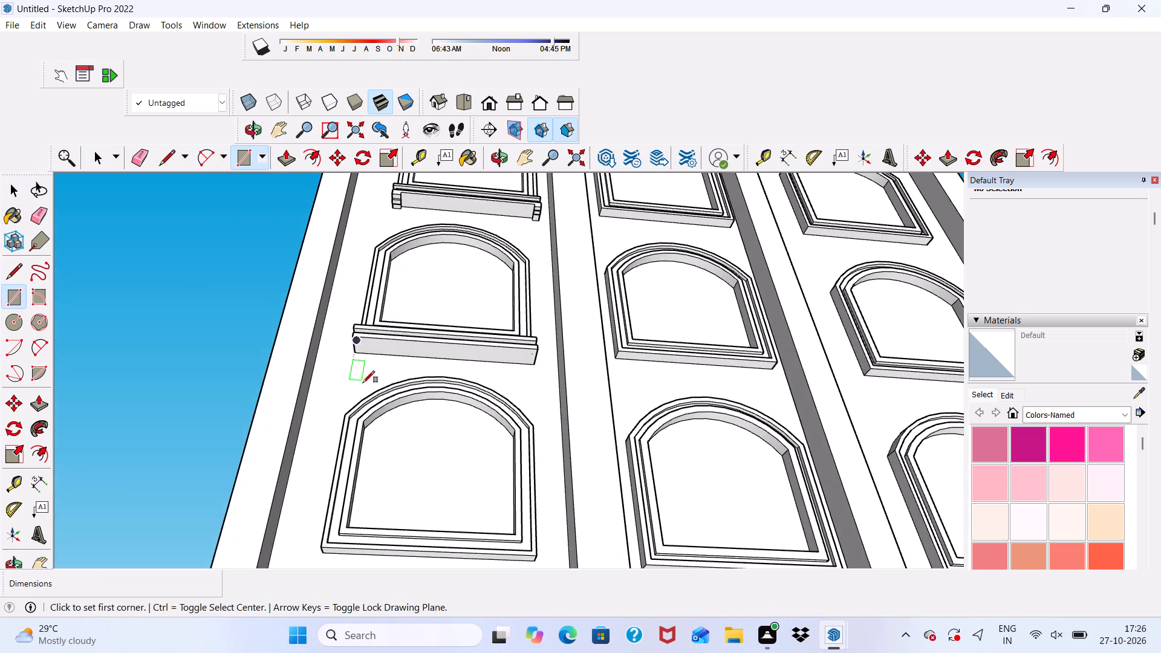
{"action": "scroll", "coordinate": [363, 383], "scroll_direction": "up", "scroll_amount": 4}
{"action": "scroll", "coordinate": [355, 328], "scroll_direction": "up", "scroll_amount": 7}
{"action": "left_click", "coordinate": [349, 344]}
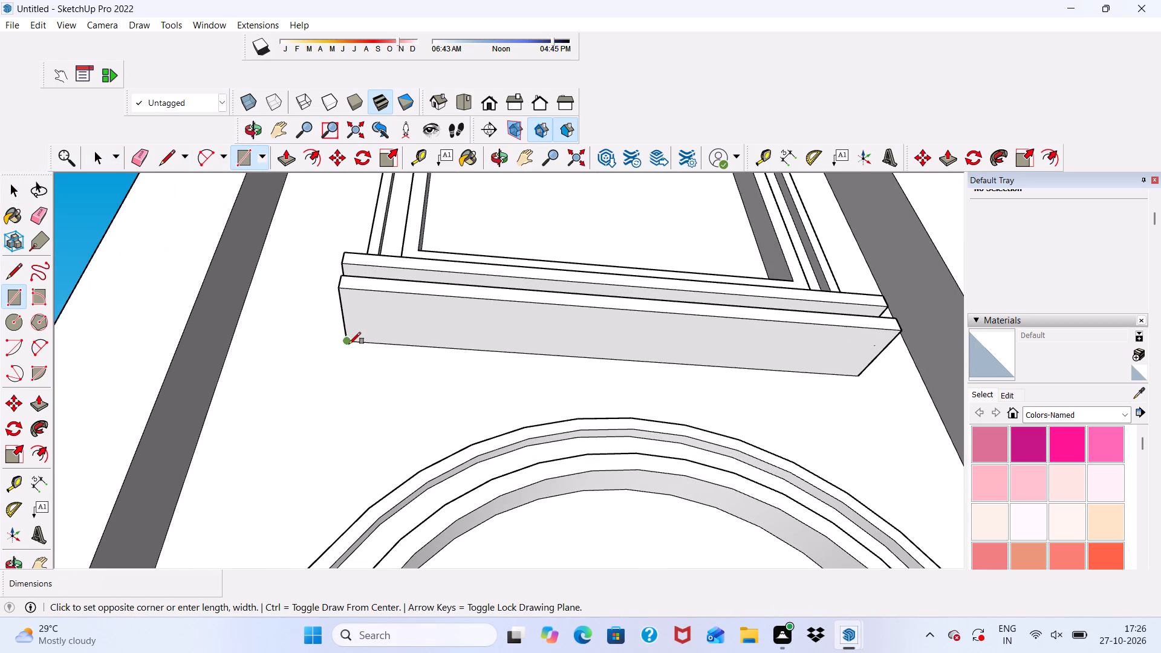
{"action": "left_click", "coordinate": [374, 295]}
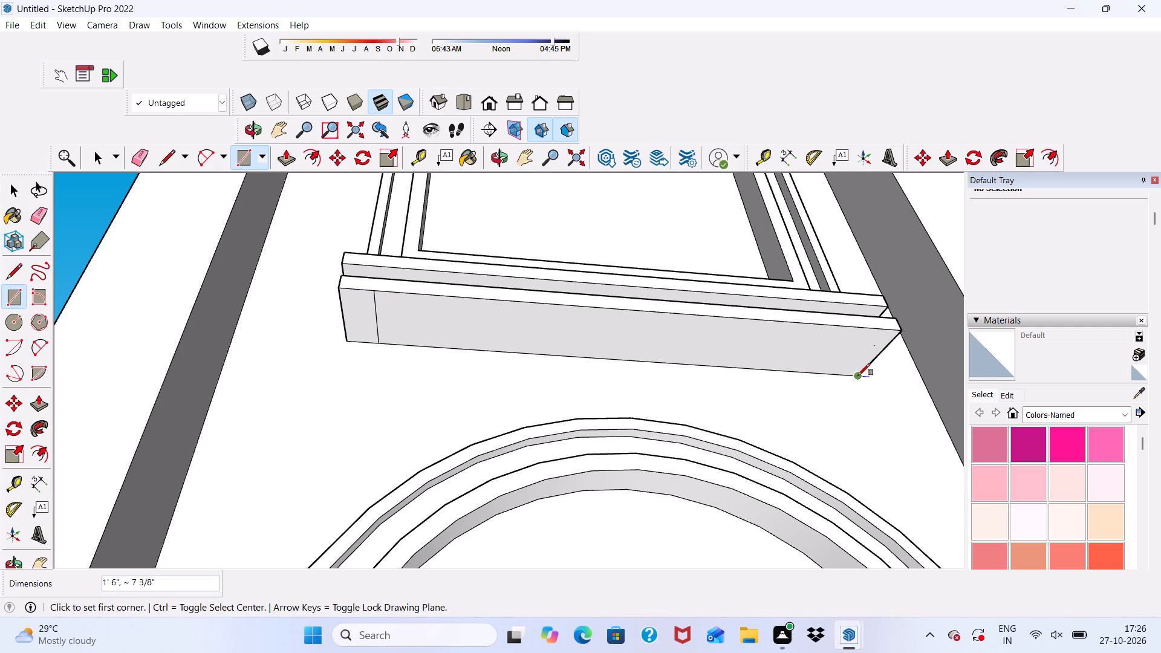
{"action": "left_click", "coordinate": [858, 375]}
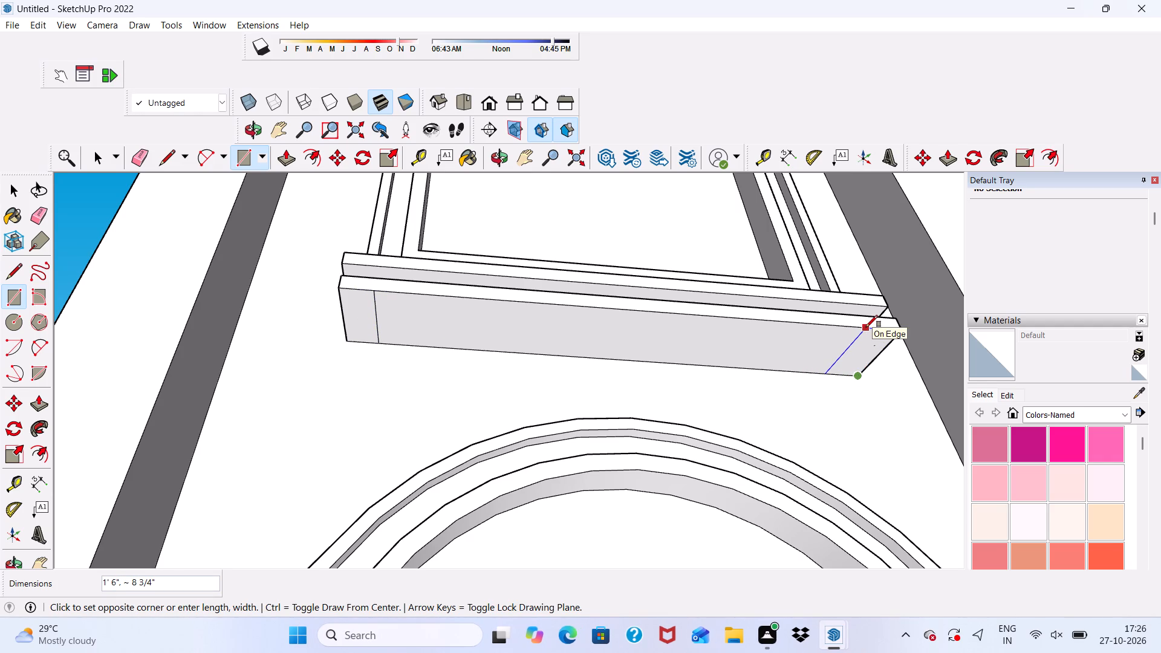
{"action": "left_click", "coordinate": [866, 327]}
{"action": "key", "text": "space"}
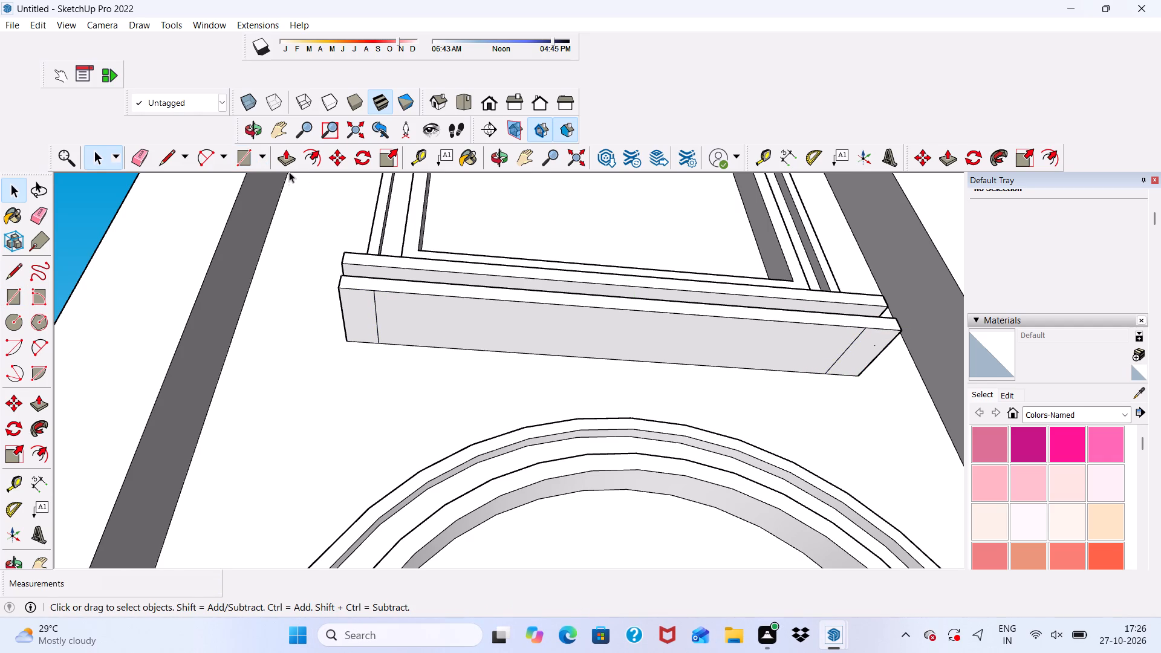
Extrude both end rectangles on the sill's underside downward by 3" to form a pair of end brackets.
{"action": "left_click", "coordinate": [286, 159]}
{"action": "scroll", "coordinate": [367, 324], "scroll_direction": "up", "scroll_amount": 2}
{"action": "left_click", "coordinate": [350, 294]}
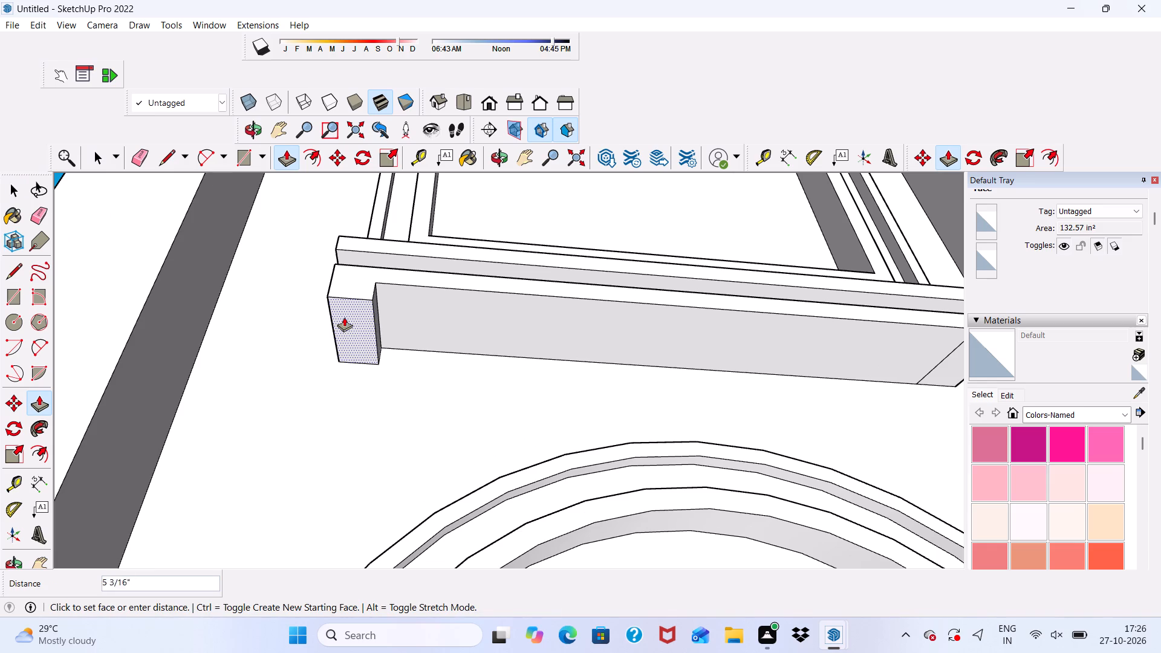
{"action": "type", "text": "3\""}
{"action": "key", "text": "Return"}
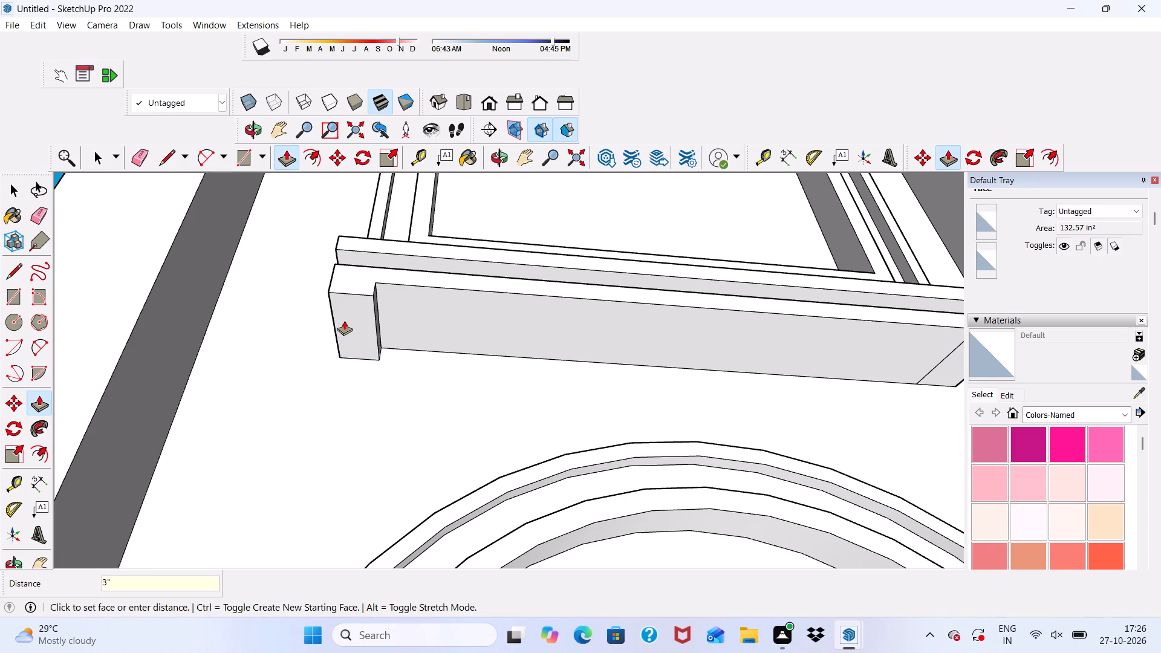
{"action": "scroll", "coordinate": [362, 308], "scroll_direction": "down", "scroll_amount": 6}
{"action": "scroll", "coordinate": [698, 341], "scroll_direction": "up", "scroll_amount": 2}
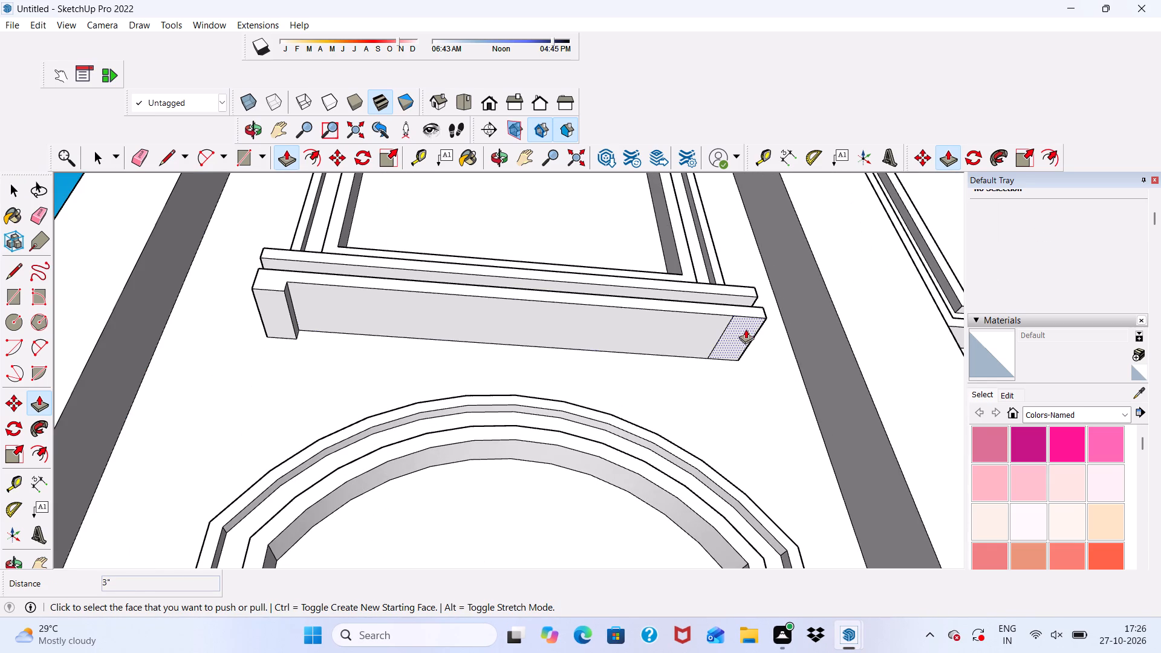
{"action": "left_click", "coordinate": [735, 330]}
{"action": "type", "text": "3\""}
{"action": "key", "text": "Return"}
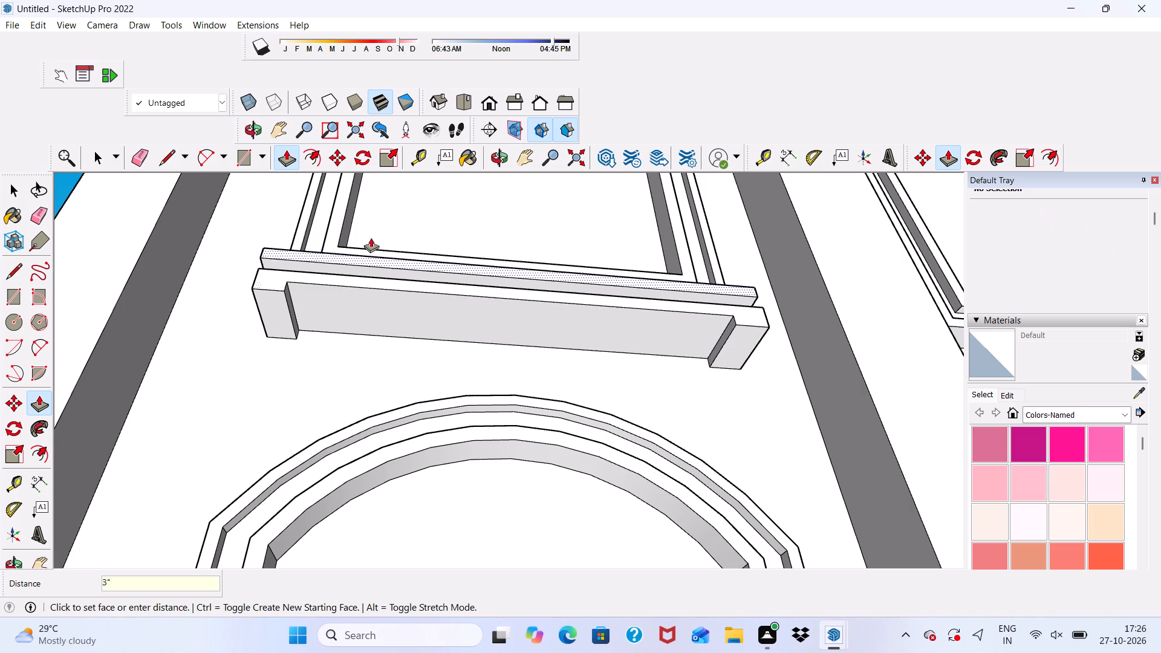
Draw a rectangle across the middle of the first bracket's underside, spanning its full width of about 7 3/8".
{"action": "left_click", "coordinate": [252, 153]}
{"action": "middle_click_drag", "start_coordinate": [244, 330], "coordinate": [247, 298]}
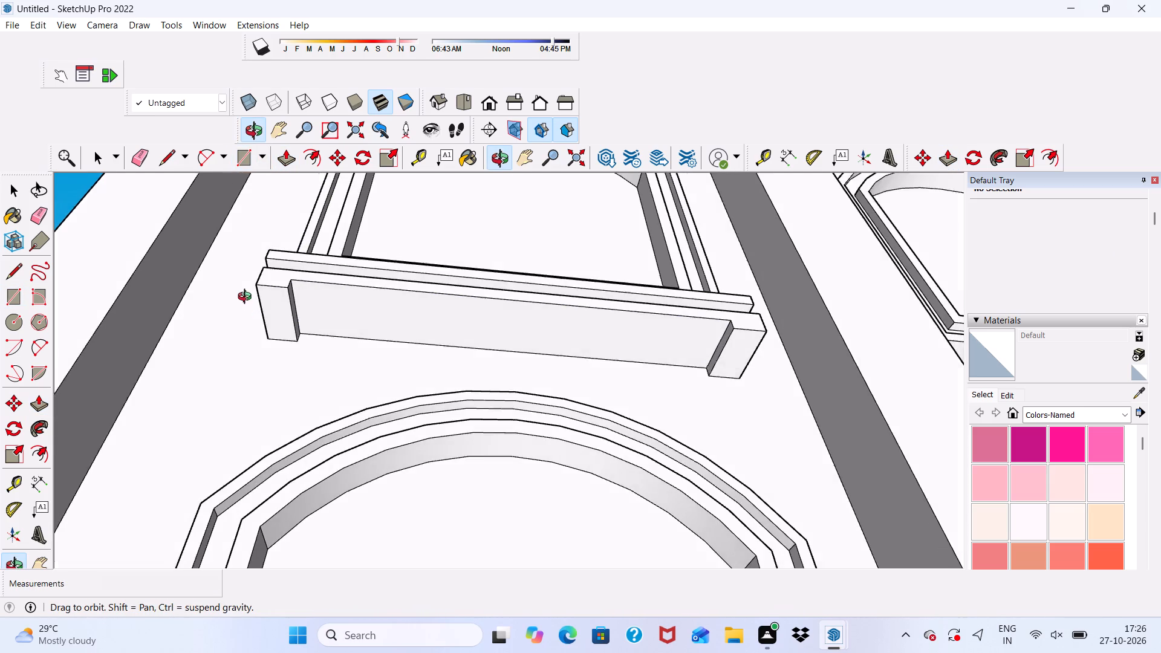
{"action": "middle_click_drag", "start_coordinate": [247, 298], "coordinate": [247, 291]}
{"action": "scroll", "coordinate": [317, 311], "scroll_direction": "up", "scroll_amount": 4}
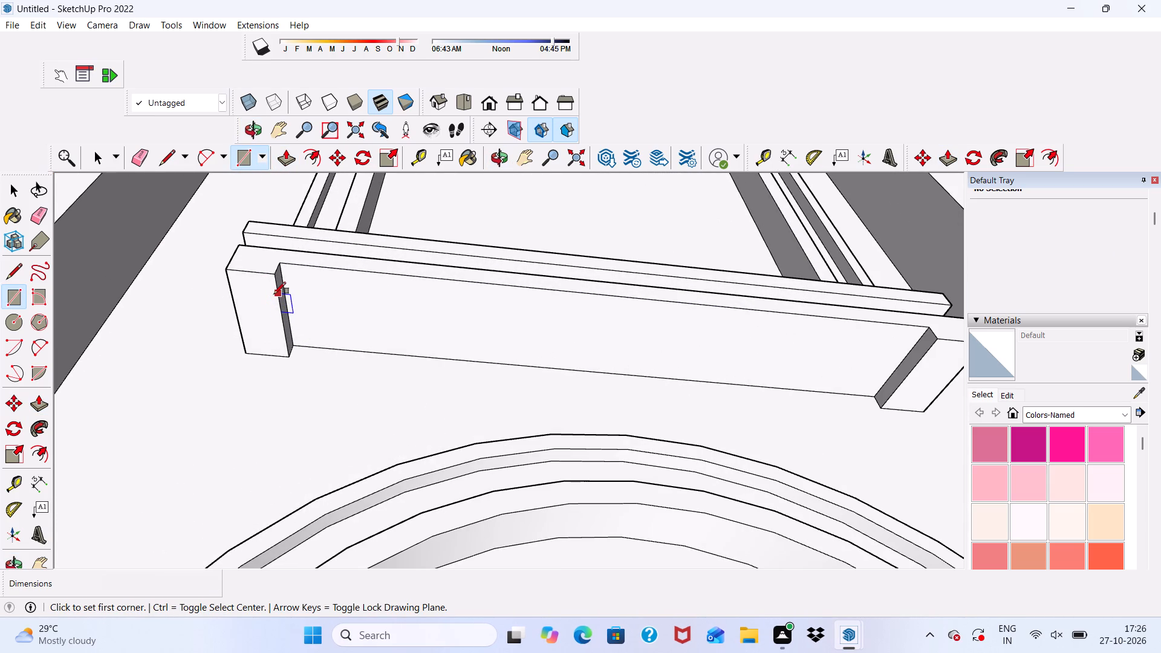
{"action": "left_click", "coordinate": [274, 294]}
{"action": "scroll", "coordinate": [244, 302], "scroll_direction": "up", "scroll_amount": 4}
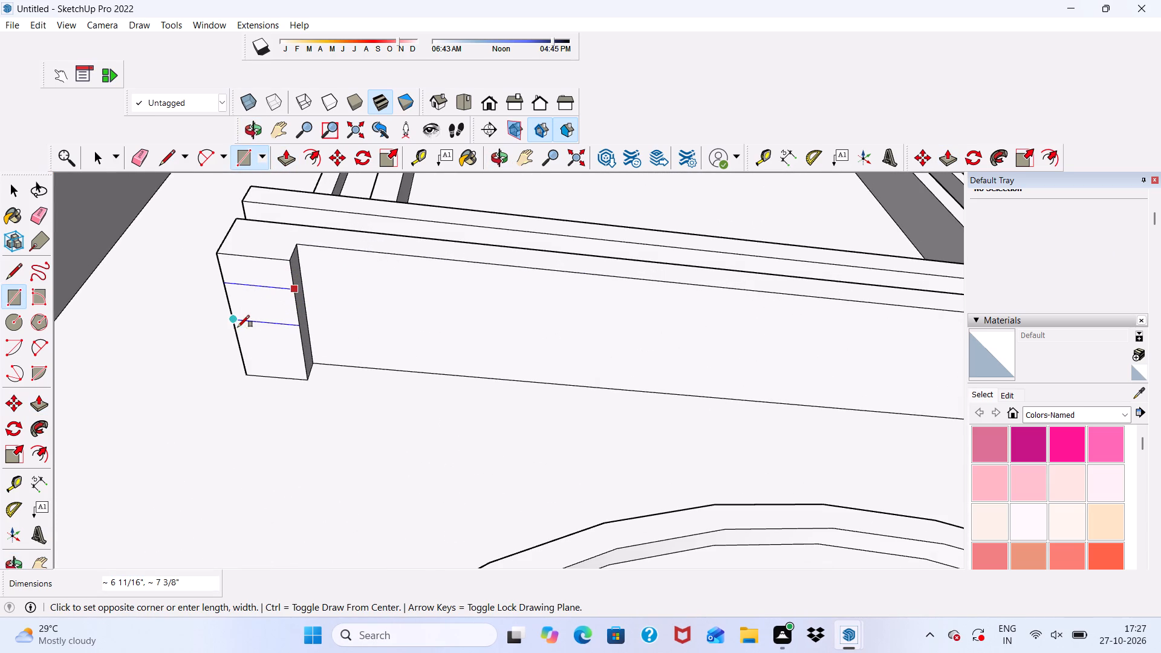
{"action": "left_click", "coordinate": [238, 334]}
{"action": "scroll", "coordinate": [255, 296], "scroll_direction": "down", "scroll_amount": 4}
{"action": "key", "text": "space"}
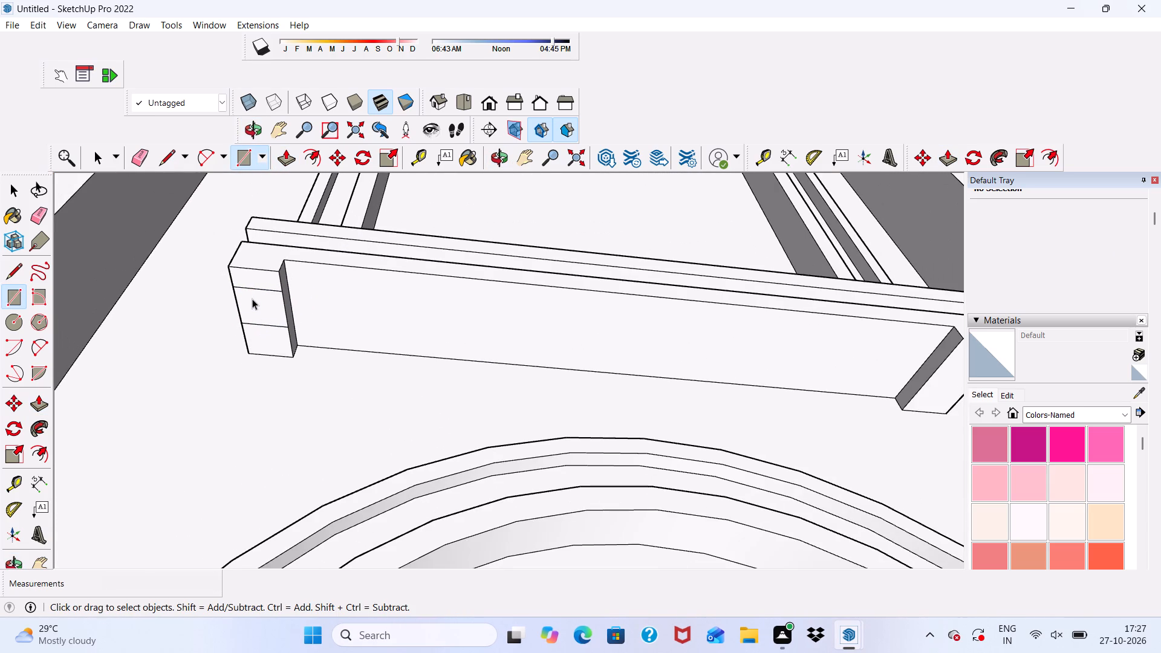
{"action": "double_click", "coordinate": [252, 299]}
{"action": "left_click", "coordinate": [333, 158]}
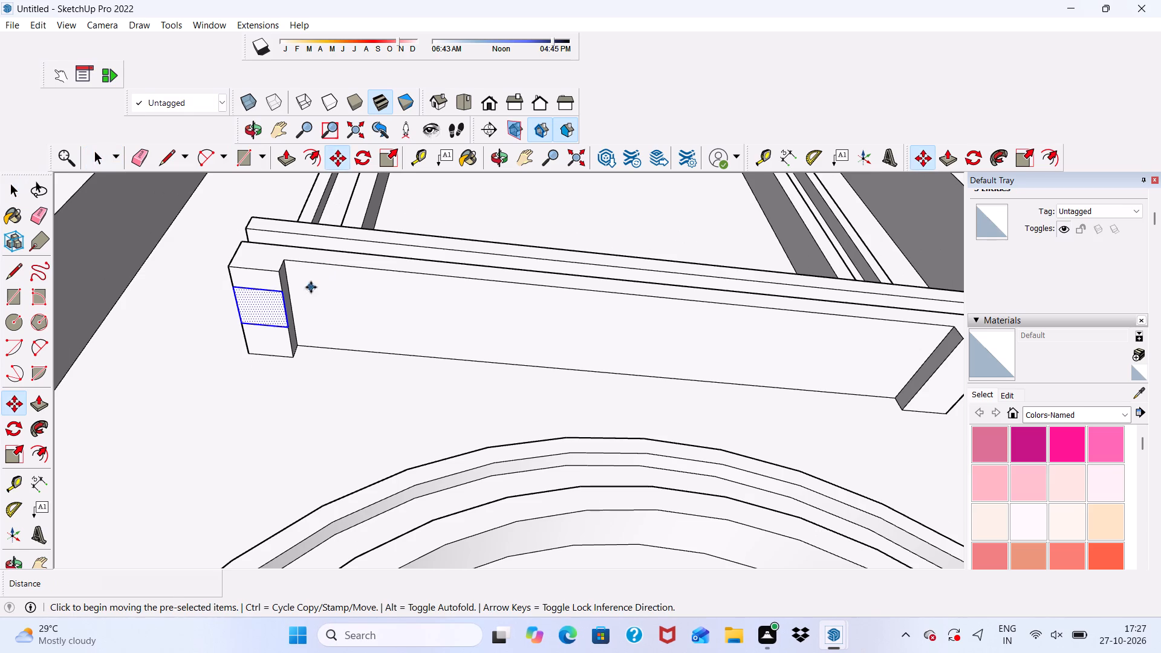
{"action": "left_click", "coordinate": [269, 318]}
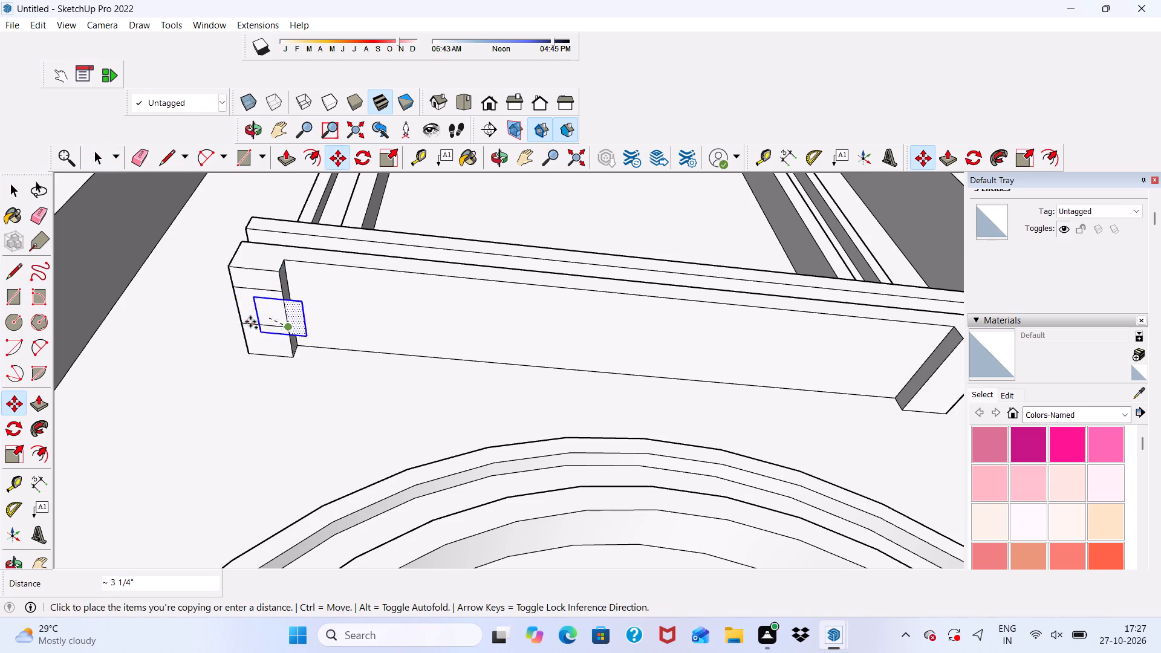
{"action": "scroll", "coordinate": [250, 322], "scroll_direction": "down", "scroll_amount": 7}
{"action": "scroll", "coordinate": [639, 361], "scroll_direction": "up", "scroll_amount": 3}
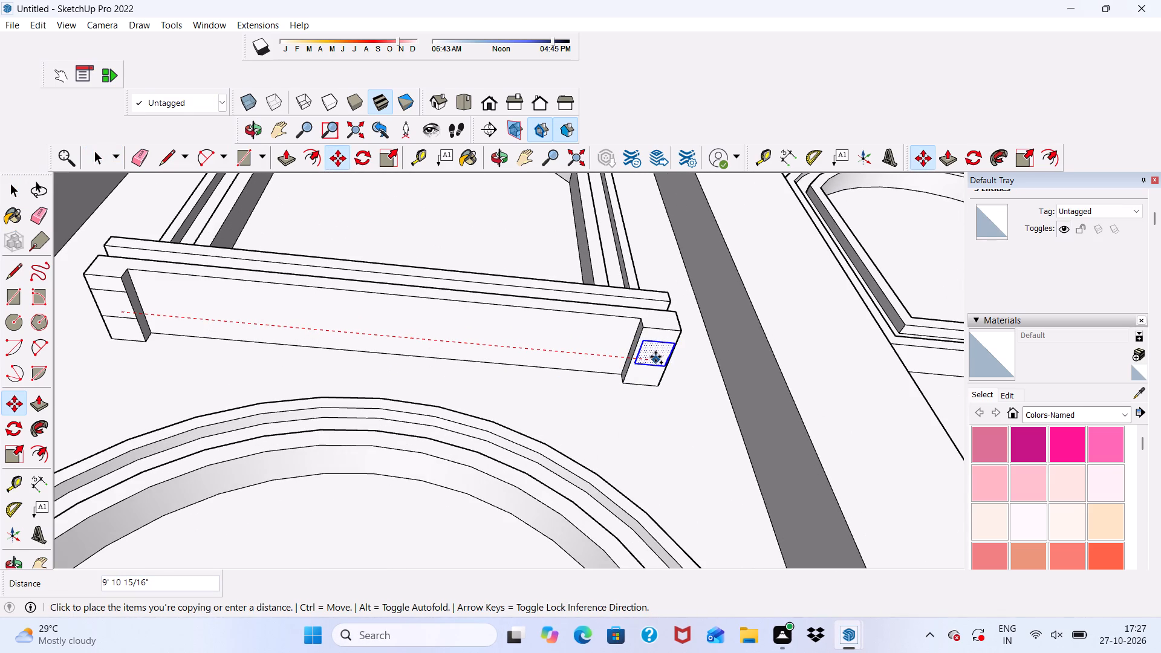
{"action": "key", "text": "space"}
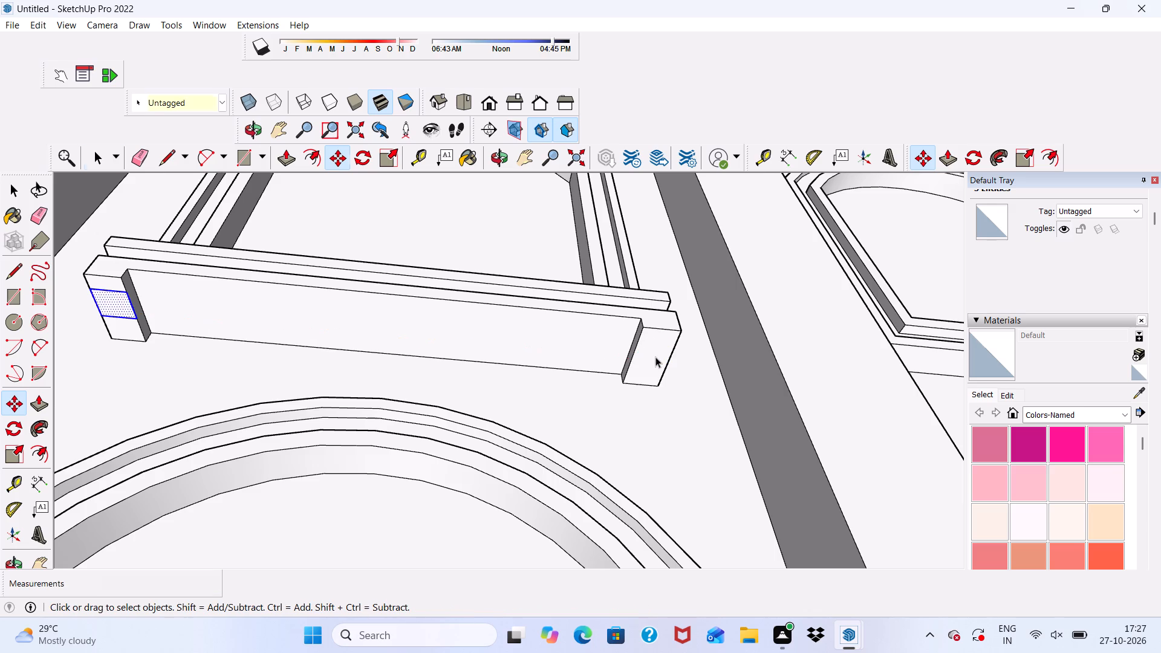
Draw a full-width rectangle of about 6 5/16" by 8 3/4" across the middle of the opposite bracket's underside.
{"action": "left_click", "coordinate": [247, 152]}
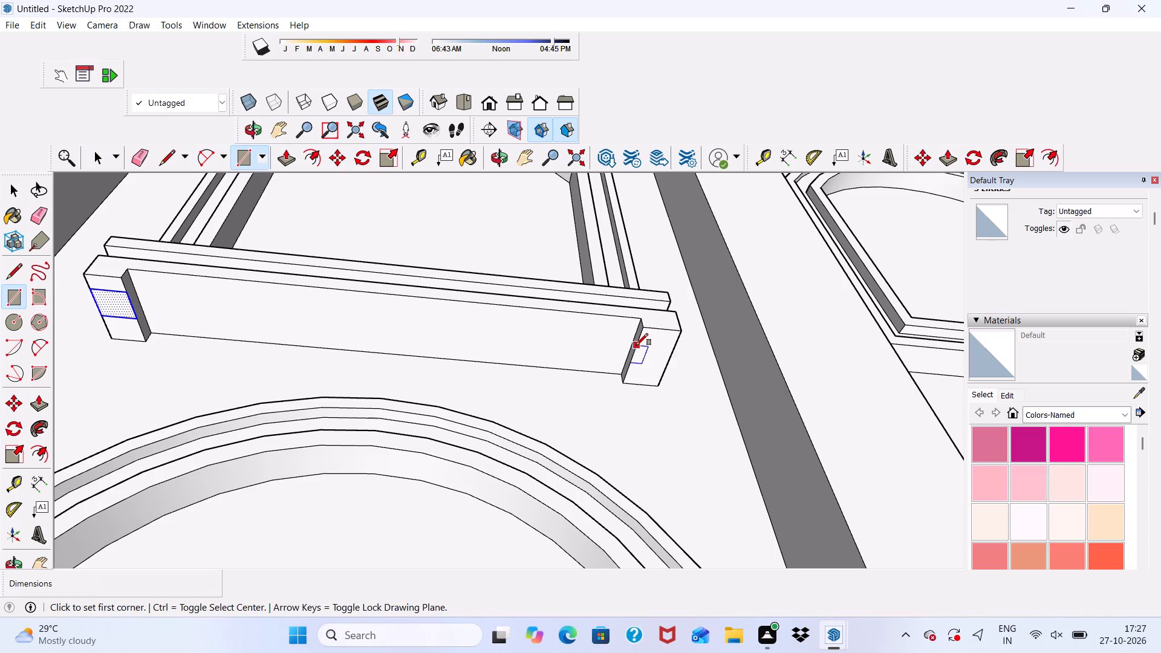
{"action": "left_click", "coordinate": [636, 345]}
{"action": "scroll", "coordinate": [668, 357], "scroll_direction": "up", "scroll_amount": 7}
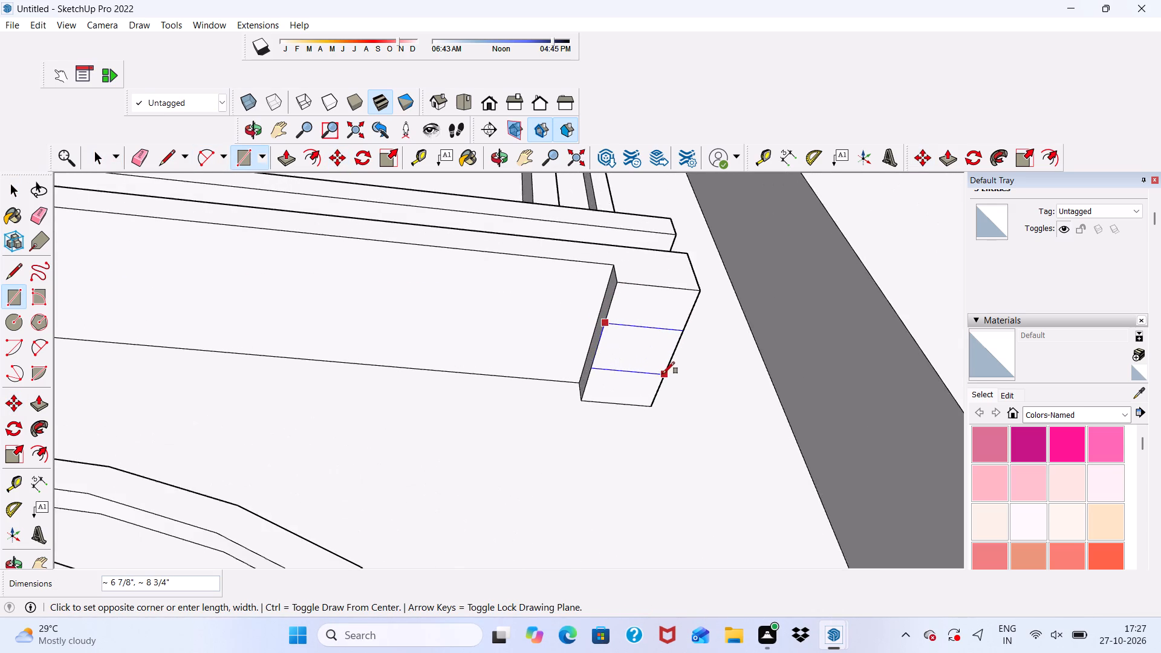
{"action": "scroll", "coordinate": [663, 374], "scroll_direction": "up", "scroll_amount": 4}
{"action": "left_click", "coordinate": [665, 369]}
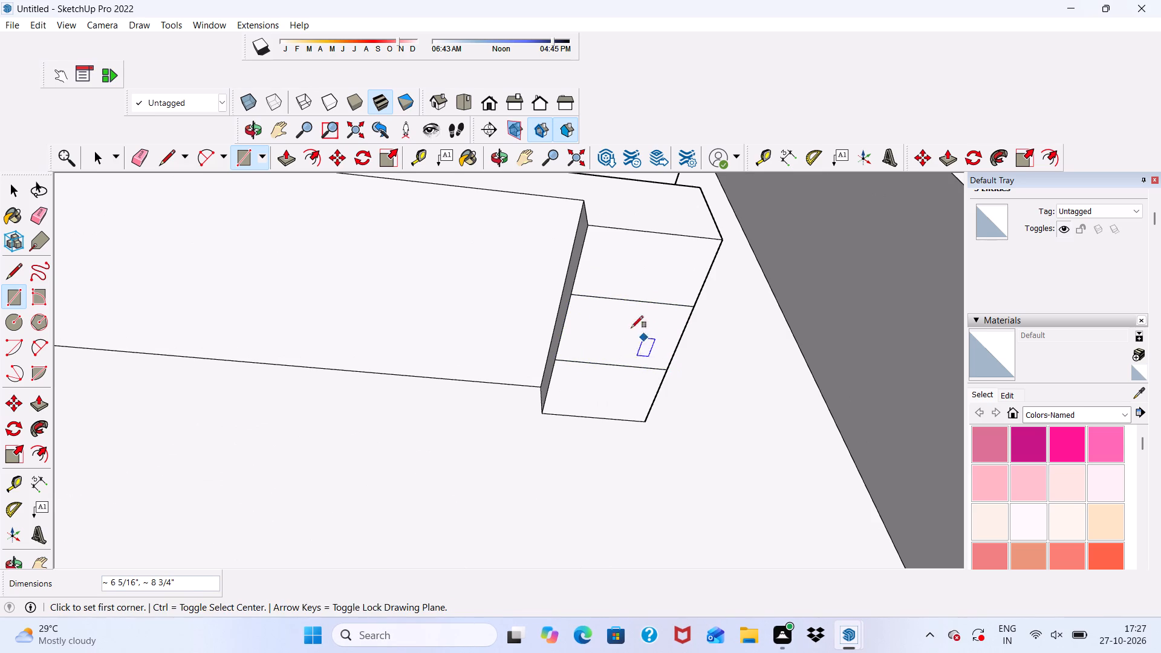
Extrude the middle rectangle on this bracket's underside downward by about 3 3/4" to form a stepped bracket.
{"action": "key", "text": "space"}
{"action": "left_click", "coordinate": [614, 316]}
{"action": "left_click", "coordinate": [280, 154]}
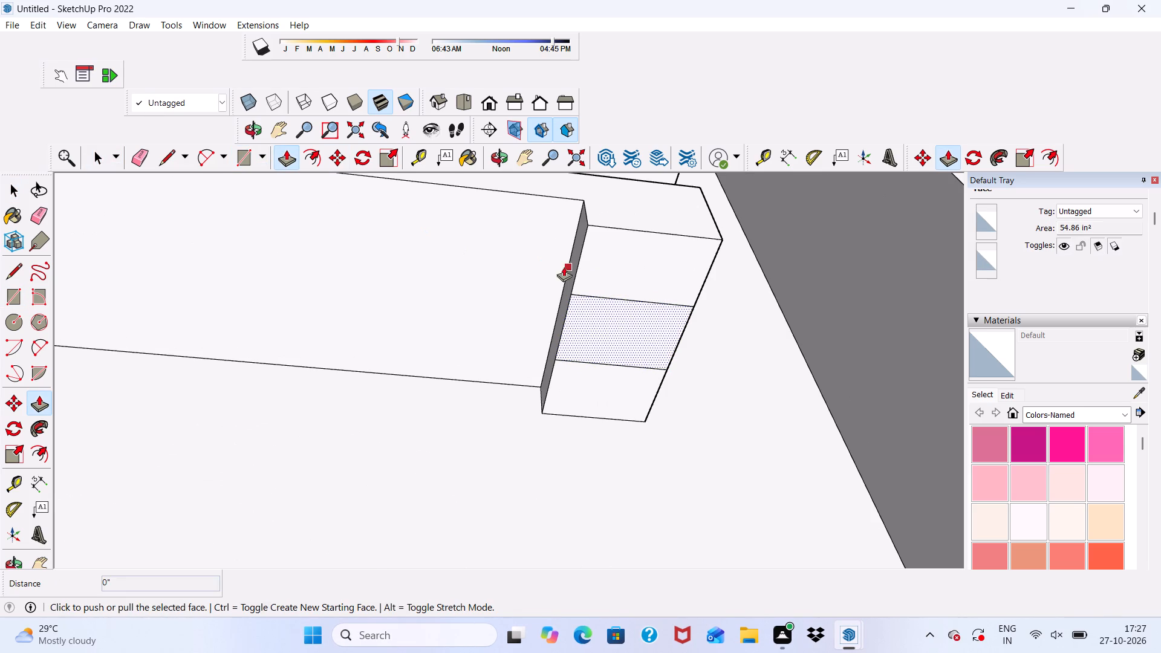
{"action": "left_click", "coordinate": [620, 315]}
{"action": "left_click", "coordinate": [625, 352]}
{"action": "scroll", "coordinate": [628, 311], "scroll_direction": "down", "scroll_amount": 4}
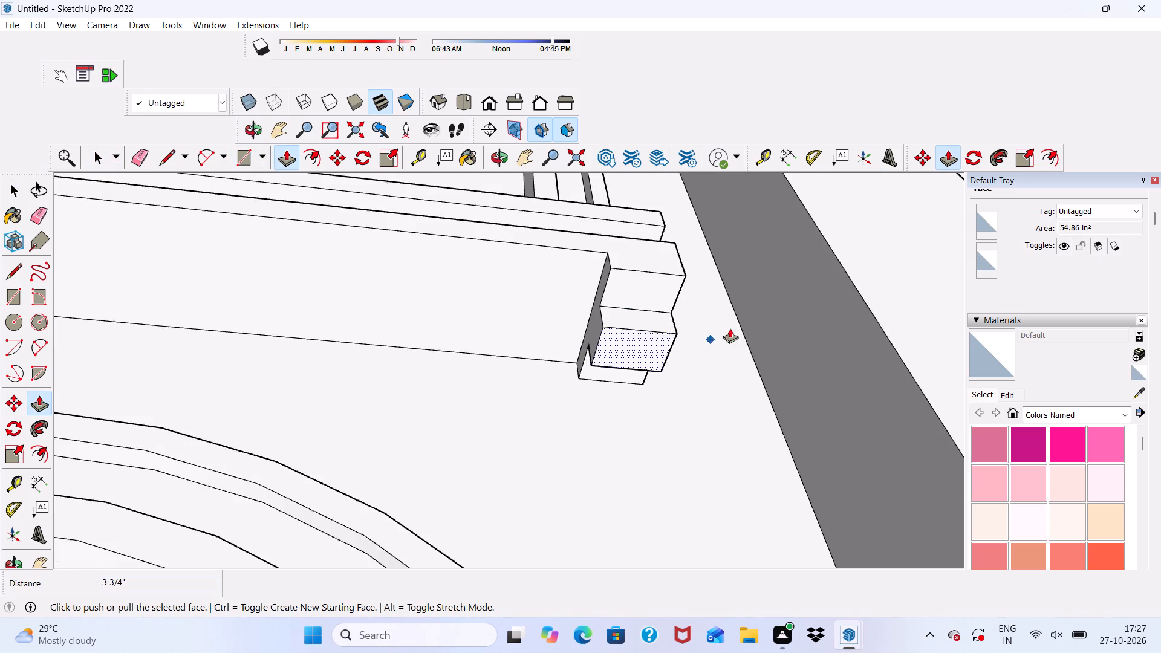
{"action": "scroll", "coordinate": [730, 328], "scroll_direction": "down", "scroll_amount": 5}
{"action": "middle_click_drag", "start_coordinate": [731, 343], "coordinate": [744, 399]}
{"action": "scroll", "coordinate": [743, 400], "scroll_direction": "up", "scroll_amount": 2}
{"action": "scroll", "coordinate": [706, 298], "scroll_direction": "down", "scroll_amount": 9}
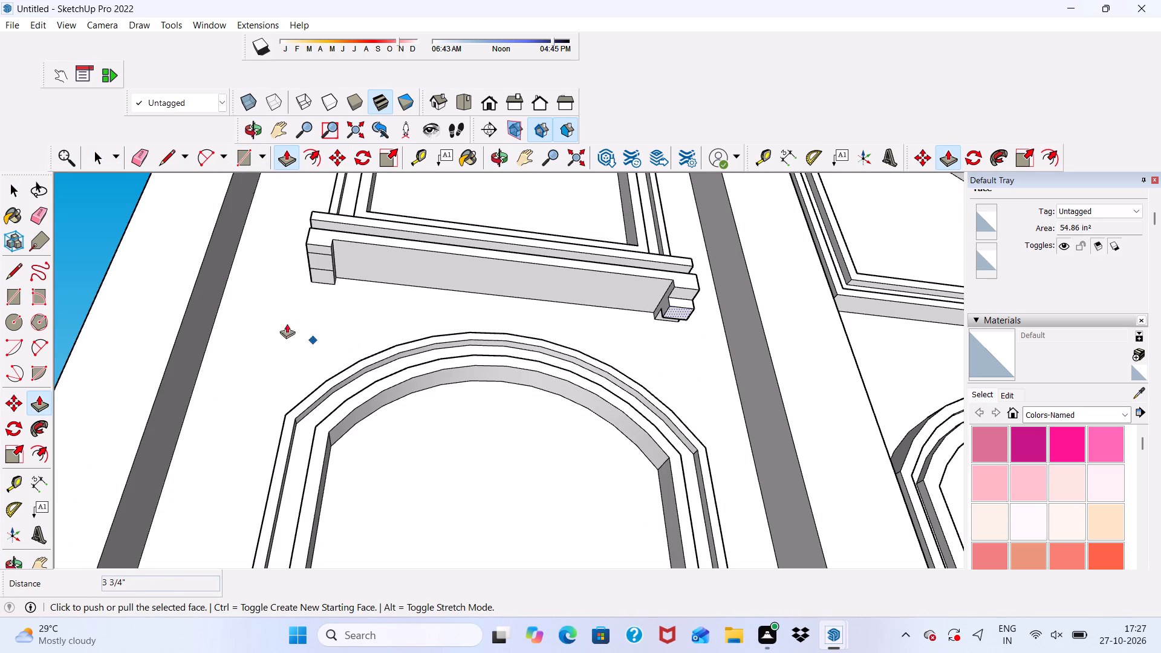
Extrude the middle rectangle on the other bracket's underside downward by about 2 3/4" and clear the selection.
{"action": "key", "text": "space"}
{"action": "scroll", "coordinate": [293, 275], "scroll_direction": "up", "scroll_amount": 4}
{"action": "left_click", "coordinate": [333, 255]}
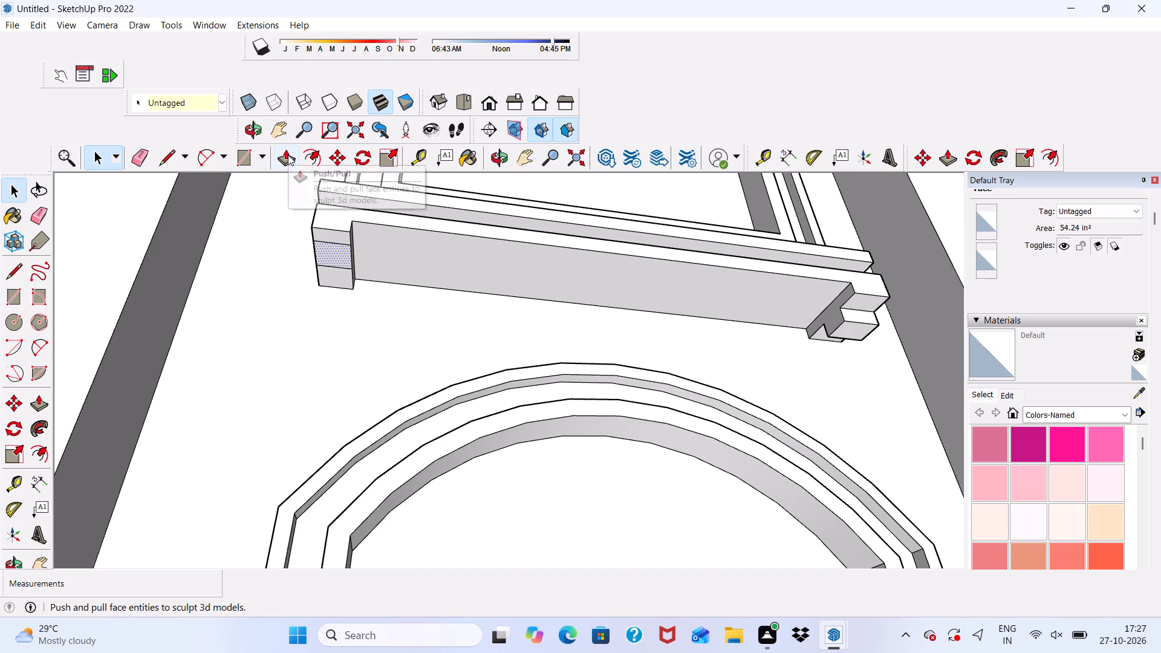
{"action": "left_click", "coordinate": [288, 155]}
{"action": "scroll", "coordinate": [345, 253], "scroll_direction": "up", "scroll_amount": 2}
{"action": "left_click", "coordinate": [345, 253]}
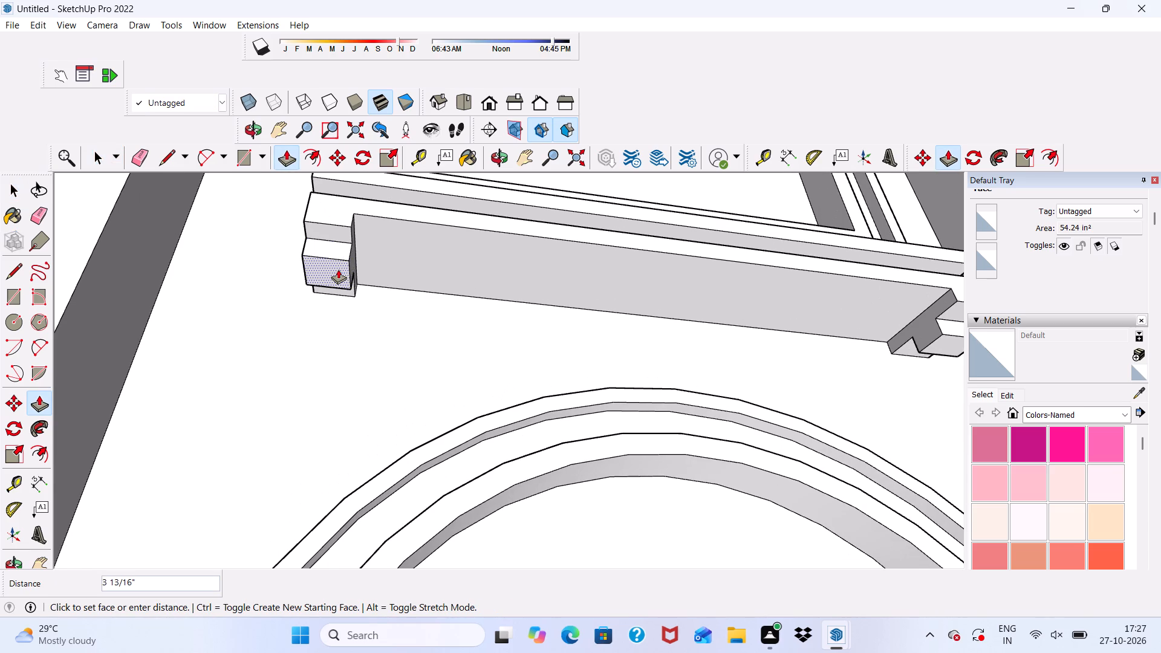
{"action": "left_click", "coordinate": [338, 264]}
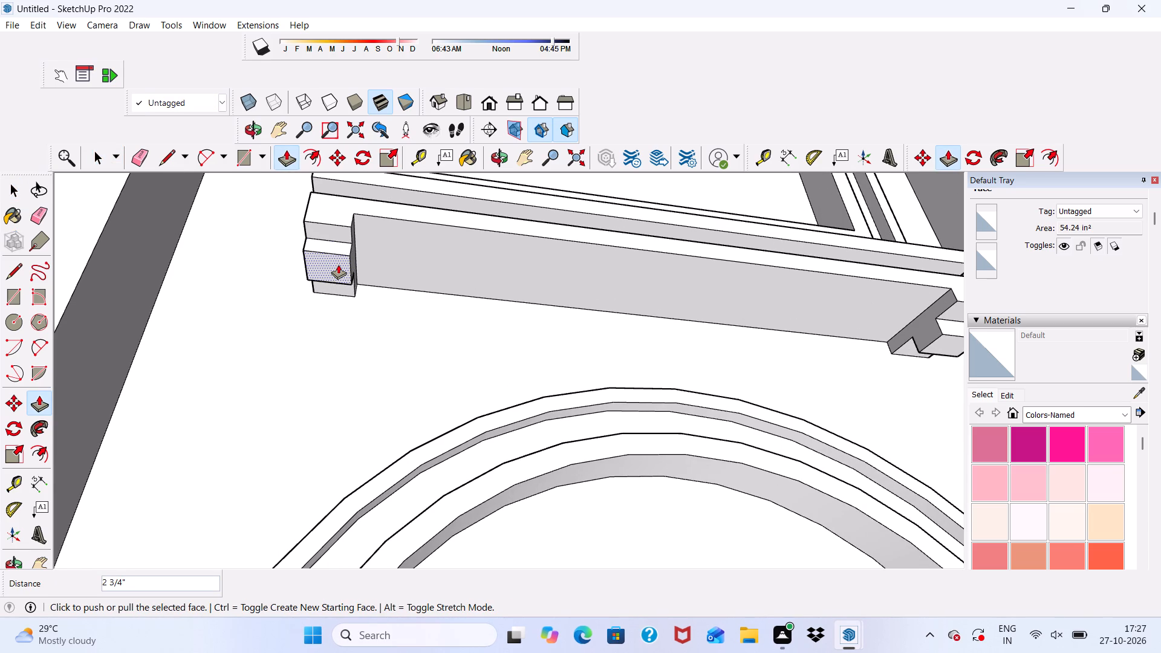
{"action": "scroll", "coordinate": [324, 249], "scroll_direction": "down", "scroll_amount": 5}
{"action": "key", "text": "space"}
{"action": "scroll", "coordinate": [332, 241], "scroll_direction": "down", "scroll_amount": 5}
{"action": "left_click", "coordinate": [156, 287]}
Examine the whole façade from below and from the front, comparing the windows with bracketed sills to the remaining plain ones.
{"action": "scroll", "coordinate": [214, 271], "scroll_direction": "down", "scroll_amount": 2}
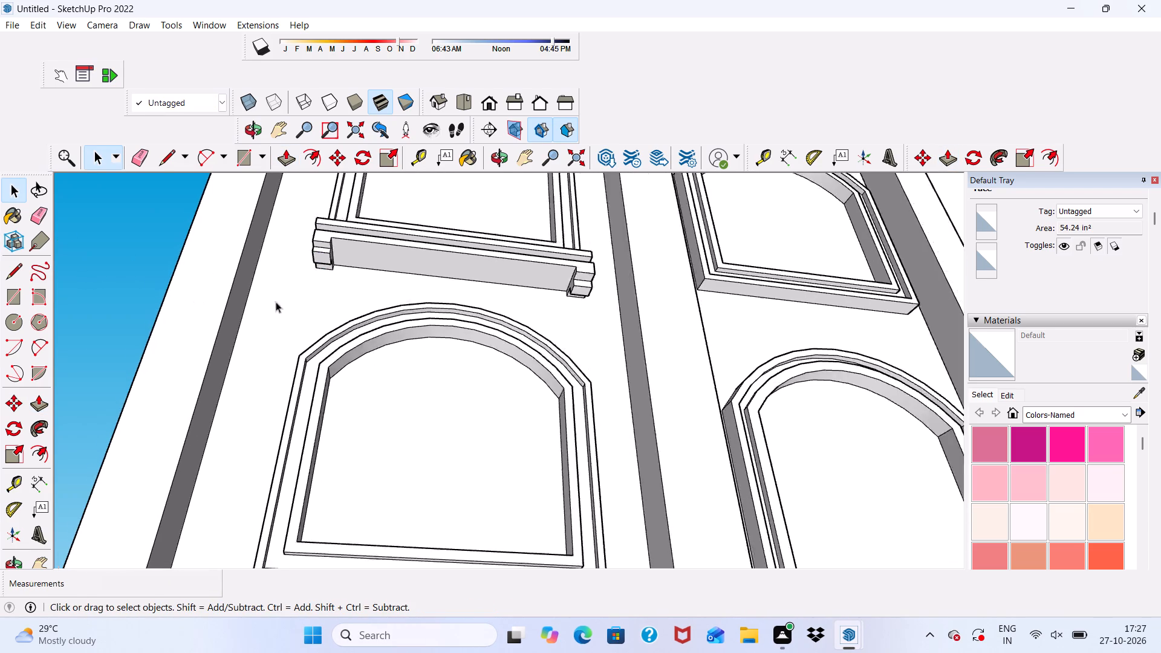
{"action": "scroll", "coordinate": [276, 302], "scroll_direction": "down", "scroll_amount": 6}
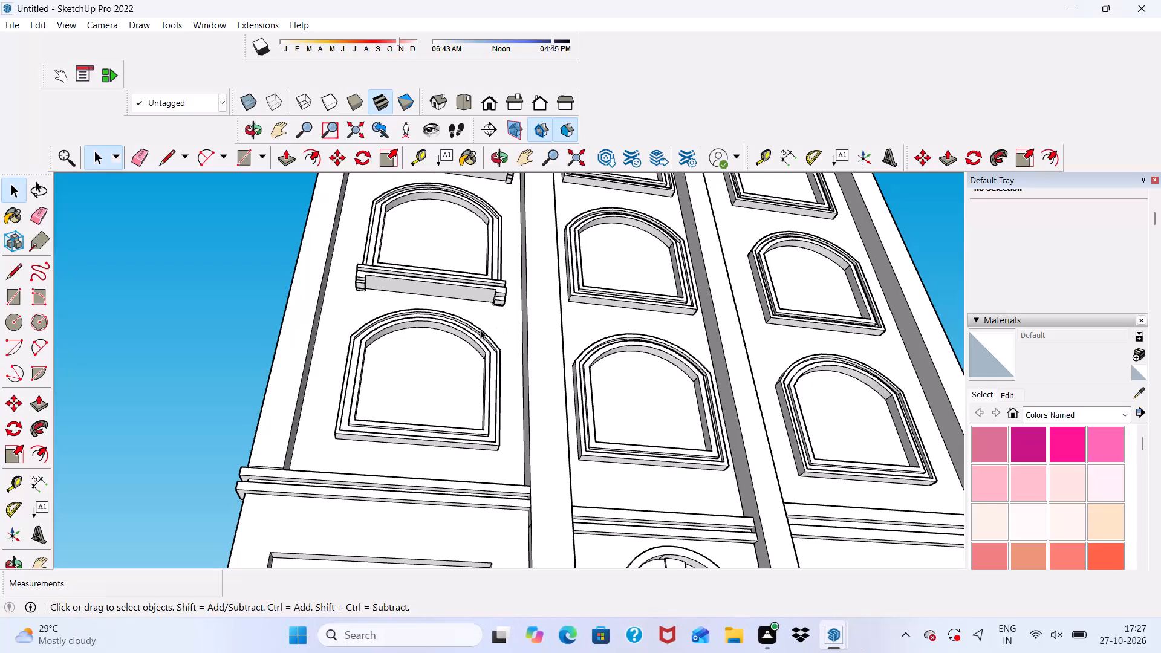
{"action": "key", "text": "space"}
{"action": "scroll", "coordinate": [394, 354], "scroll_direction": "down", "scroll_amount": 8}
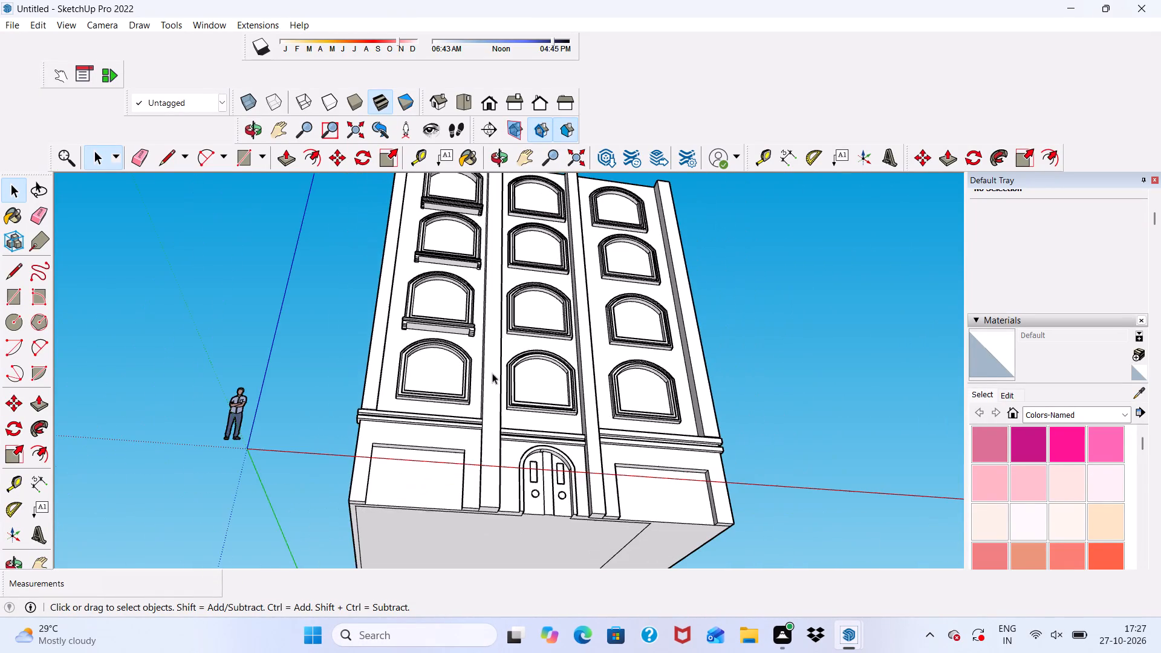
{"action": "scroll", "coordinate": [492, 373], "scroll_direction": "down", "scroll_amount": 1}
{"action": "middle_click_drag", "start_coordinate": [496, 377], "coordinate": [473, 548]}
{"action": "scroll", "coordinate": [433, 250], "scroll_direction": "up", "scroll_amount": 5}
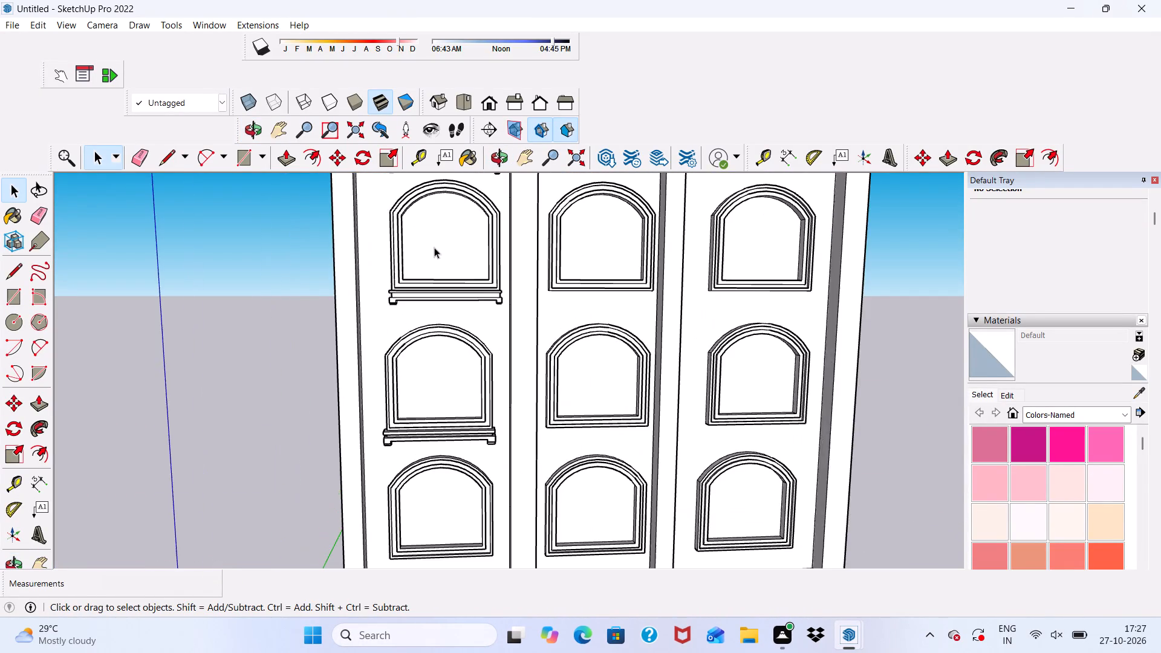
{"action": "scroll", "coordinate": [423, 250], "scroll_direction": "down", "scroll_amount": 4}
{"action": "middle_click_drag", "start_coordinate": [425, 493], "coordinate": [425, 444]}
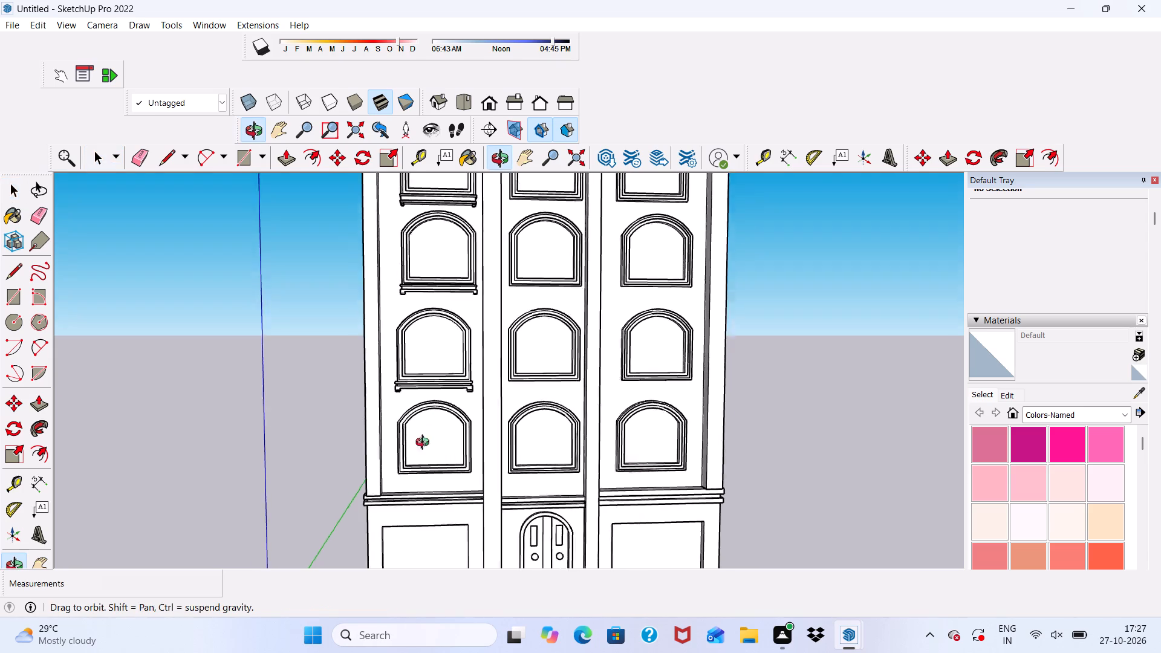
{"action": "middle_click_drag", "start_coordinate": [425, 444], "coordinate": [424, 368]}
Draw a rectangle of about 10' 15/16" by 8 7/8" on the wall directly beneath the lowest arched window in the bracketed column.
{"action": "scroll", "coordinate": [447, 491], "scroll_direction": "up", "scroll_amount": 10}
{"action": "middle_click_drag", "start_coordinate": [447, 487], "coordinate": [444, 438]}
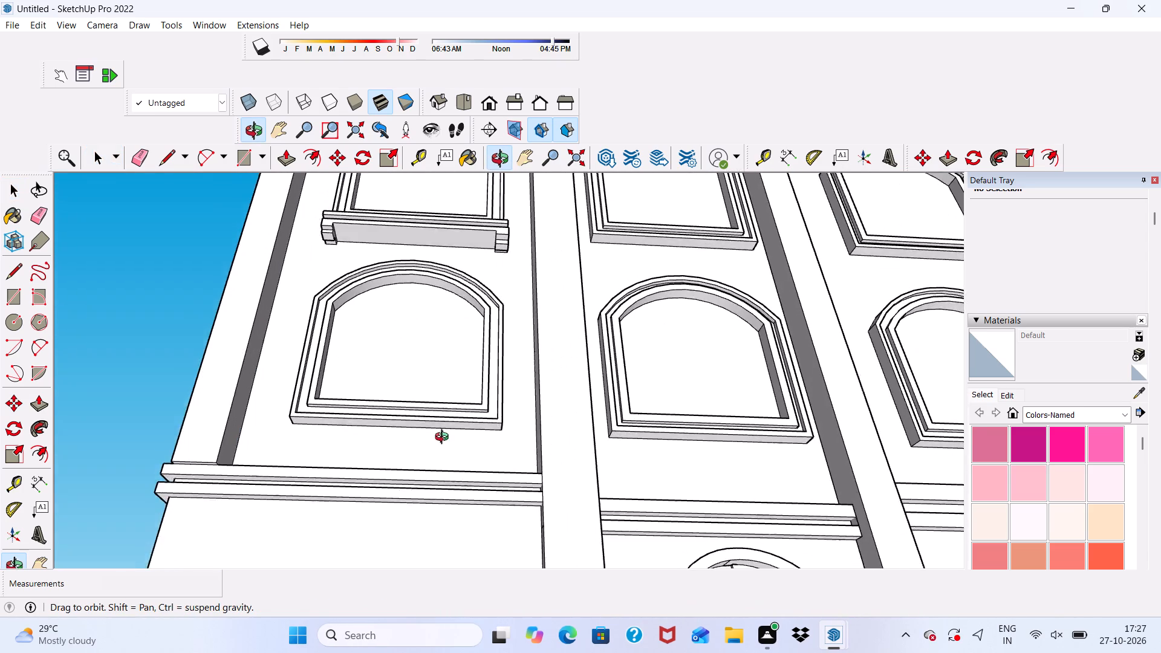
{"action": "middle_click_drag", "start_coordinate": [444, 438], "coordinate": [444, 415]}
{"action": "scroll", "coordinate": [429, 414], "scroll_direction": "up", "scroll_amount": 4}
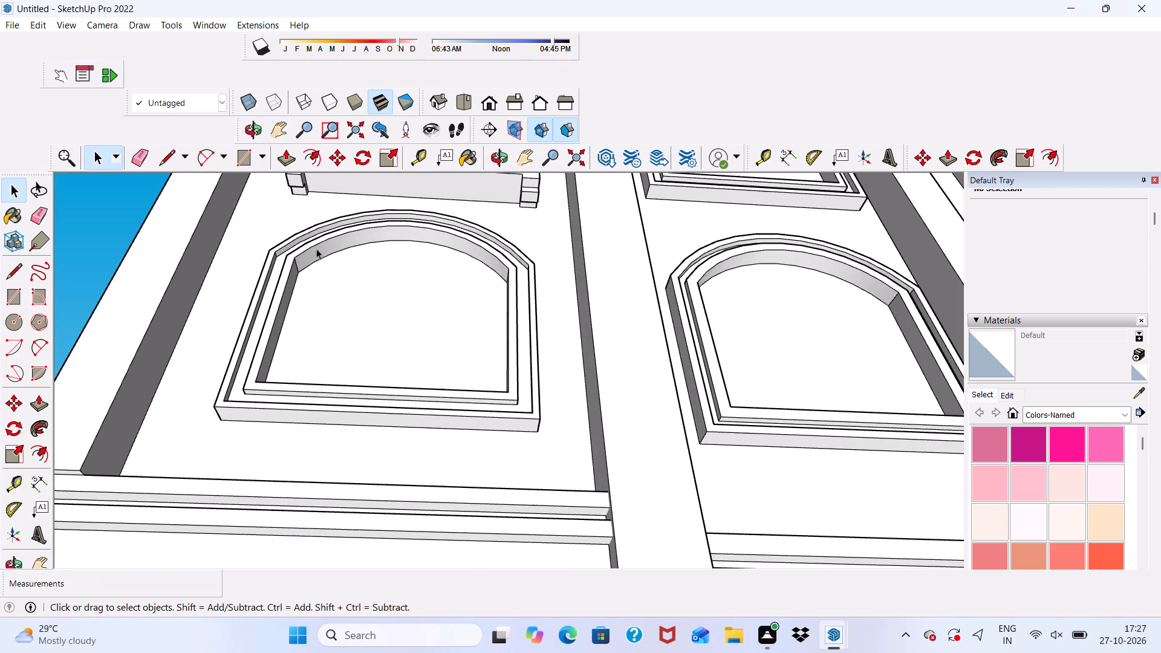
{"action": "scroll", "coordinate": [319, 256], "scroll_direction": "down", "scroll_amount": 2}
{"action": "scroll", "coordinate": [319, 398], "scroll_direction": "up", "scroll_amount": 3}
{"action": "middle_click_drag", "start_coordinate": [319, 398], "coordinate": [333, 457]}
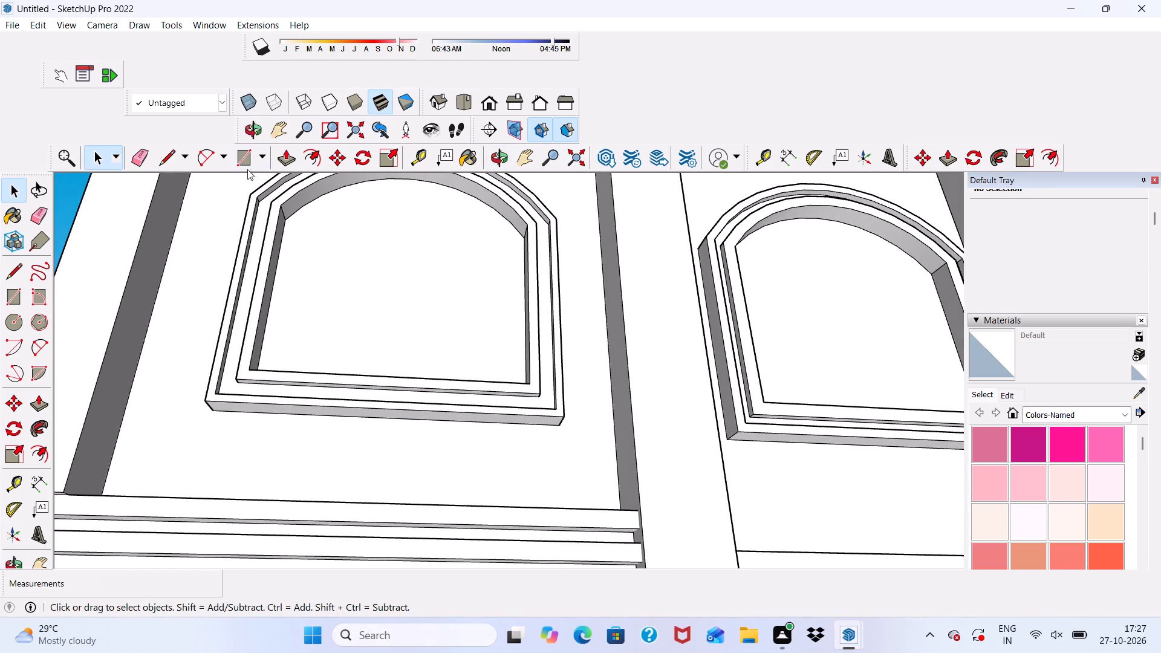
{"action": "left_click", "coordinate": [241, 158]}
{"action": "scroll", "coordinate": [261, 348], "scroll_direction": "up", "scroll_amount": 3}
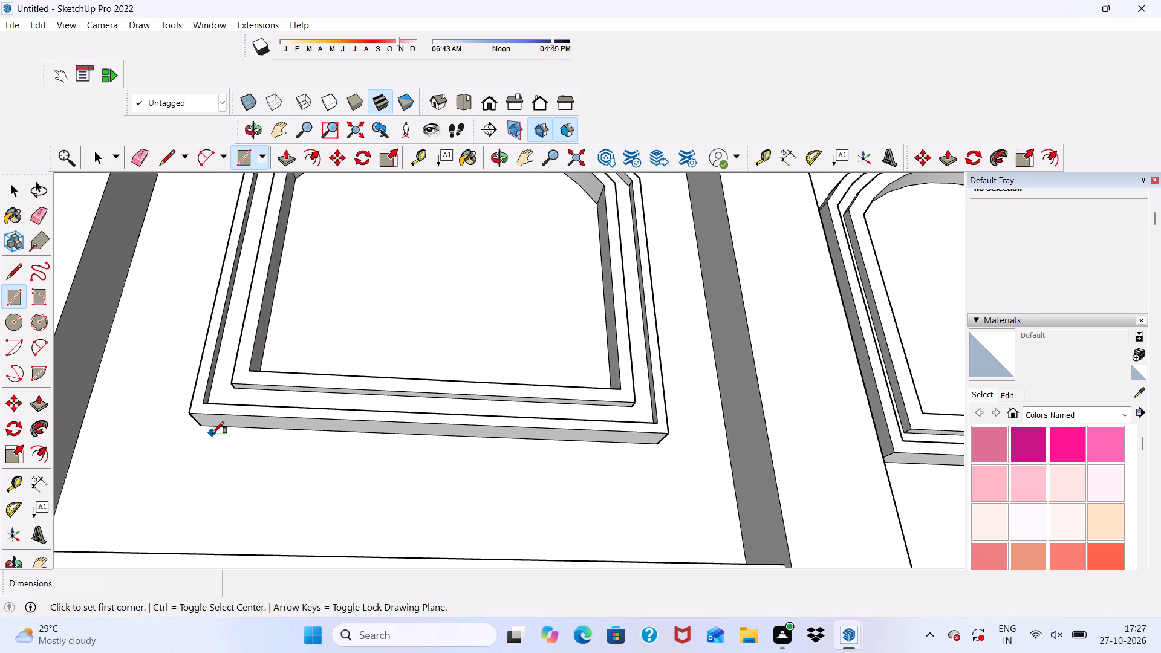
{"action": "scroll", "coordinate": [204, 440], "scroll_direction": "up", "scroll_amount": 6}
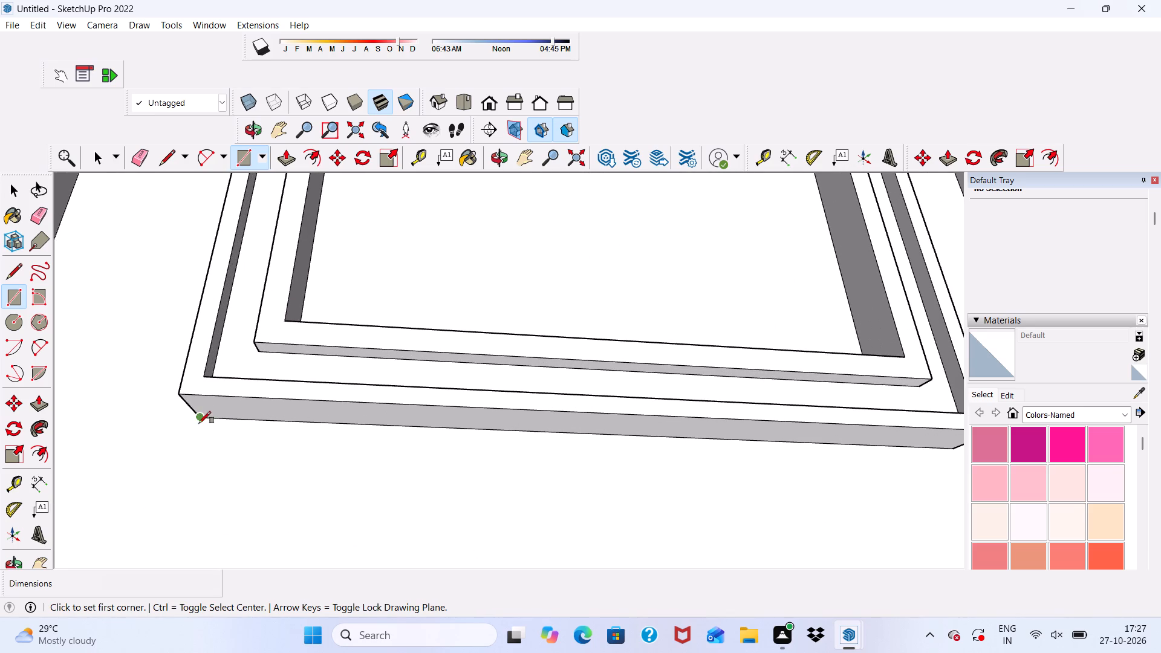
{"action": "scroll", "coordinate": [199, 423], "scroll_direction": "up", "scroll_amount": 10}
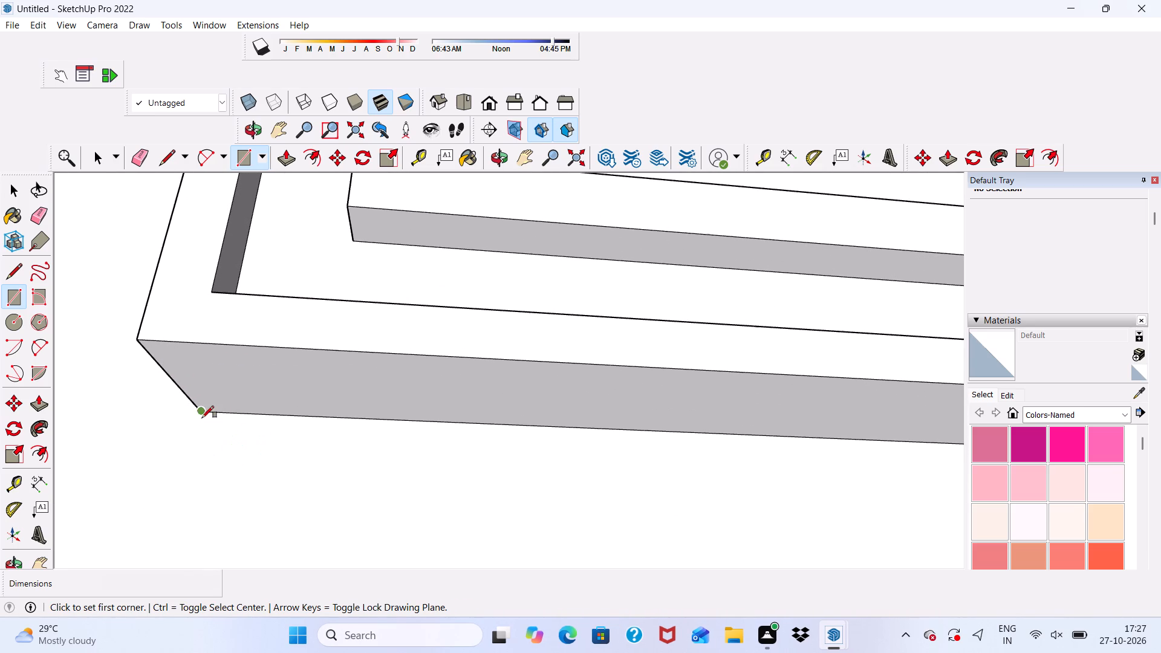
{"action": "left_click", "coordinate": [199, 414]}
{"action": "scroll", "coordinate": [152, 412], "scroll_direction": "down", "scroll_amount": 5}
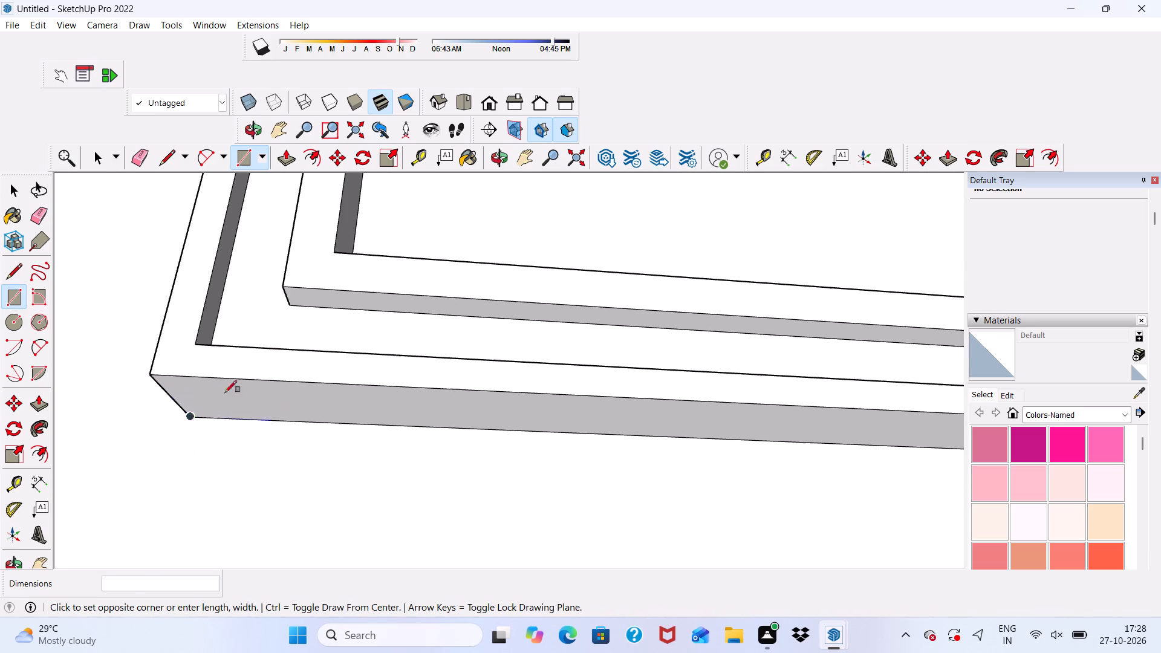
{"action": "scroll", "coordinate": [164, 423], "scroll_direction": "down", "scroll_amount": 5}
{"action": "scroll", "coordinate": [294, 376], "scroll_direction": "down", "scroll_amount": 5}
{"action": "scroll", "coordinate": [372, 316], "scroll_direction": "down", "scroll_amount": 4}
{"action": "scroll", "coordinate": [460, 320], "scroll_direction": "down", "scroll_amount": 3}
{"action": "scroll", "coordinate": [591, 404], "scroll_direction": "up", "scroll_amount": 3}
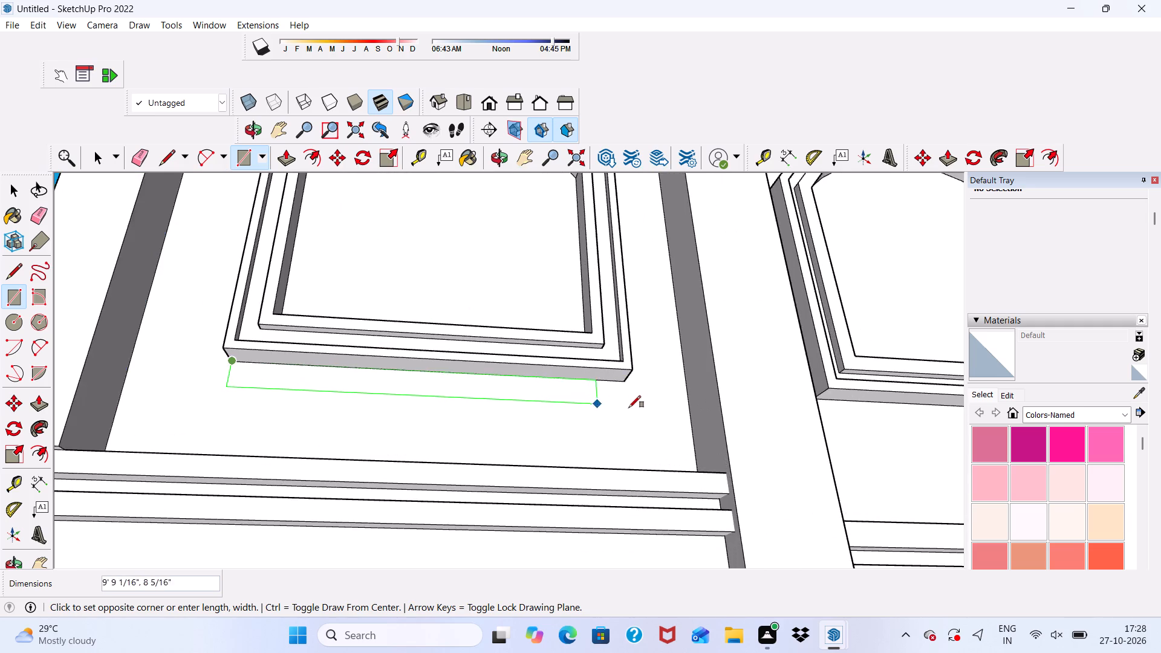
{"action": "scroll", "coordinate": [633, 408], "scroll_direction": "up", "scroll_amount": 5}
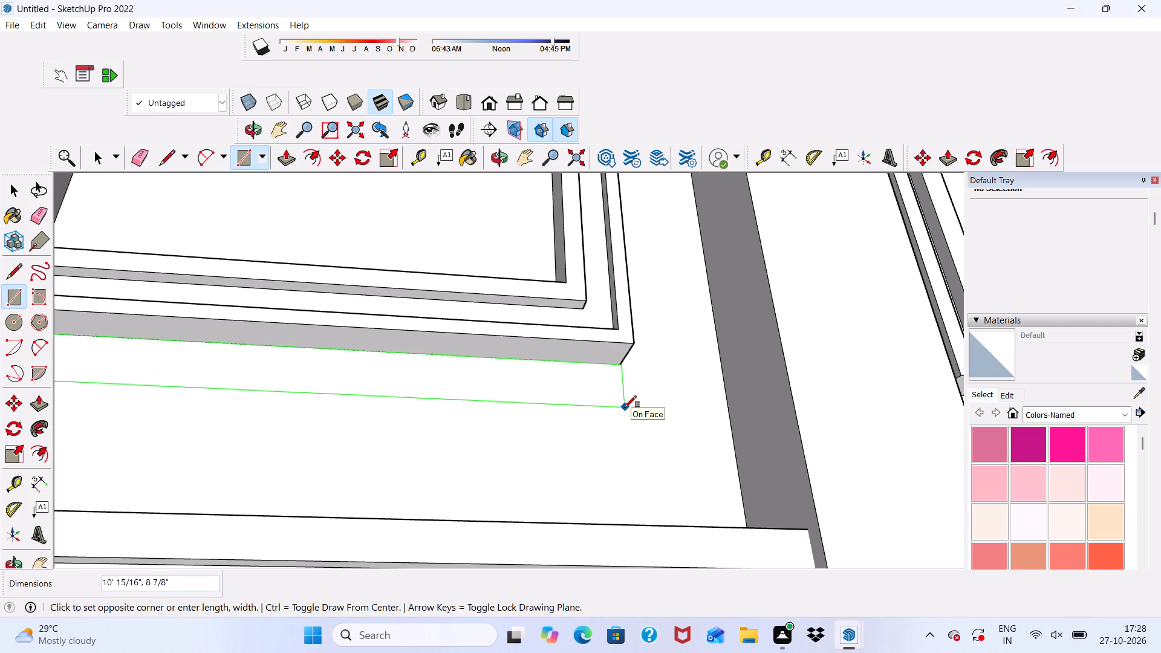
{"action": "left_click", "coordinate": [625, 408]}
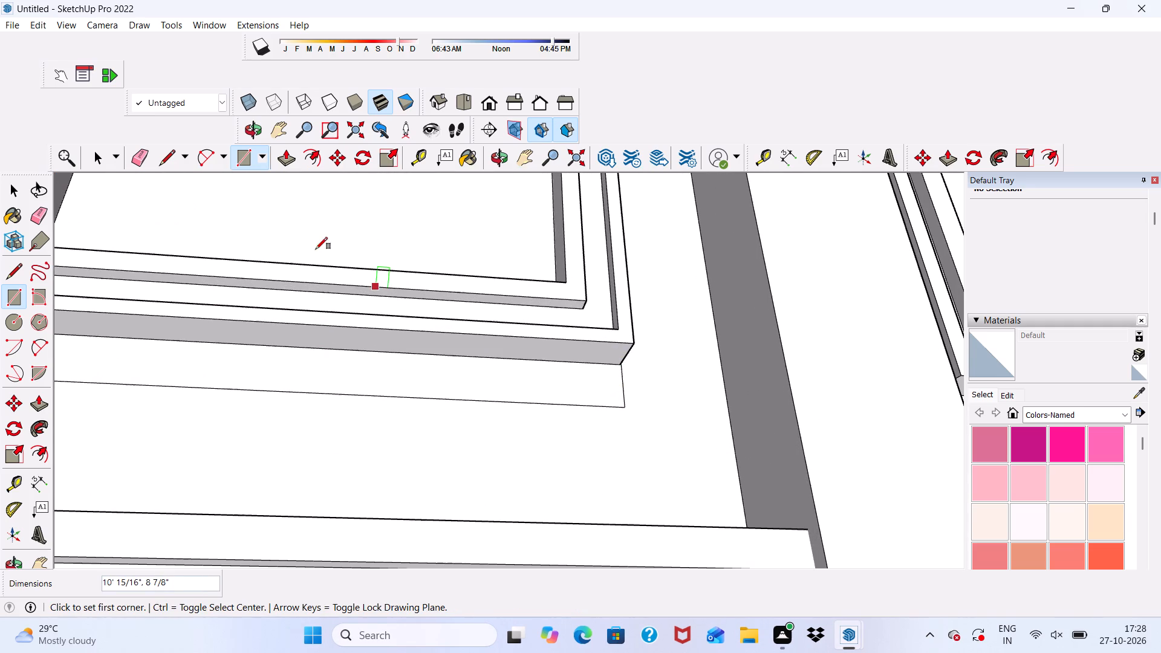
Extrude the rectangle beneath this window outward by 1' to form the sill block.
{"action": "left_click", "coordinate": [283, 148]}
{"action": "scroll", "coordinate": [313, 355], "scroll_direction": "up", "scroll_amount": 3}
{"action": "left_click", "coordinate": [313, 355]}
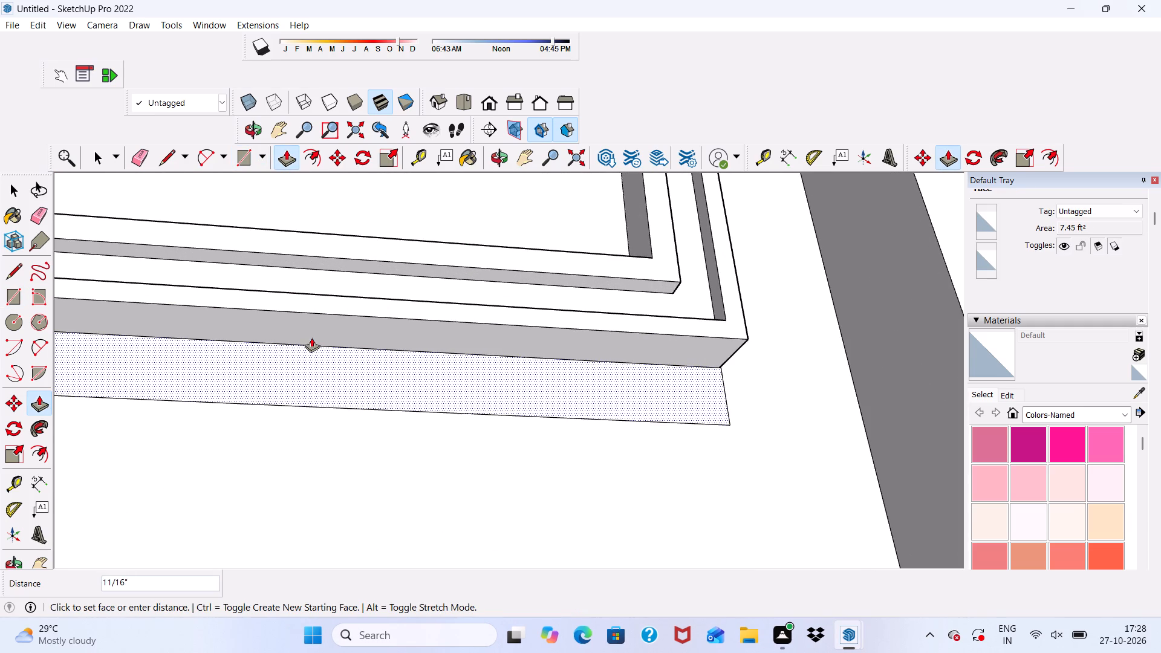
{"action": "type", "text": "1'"}
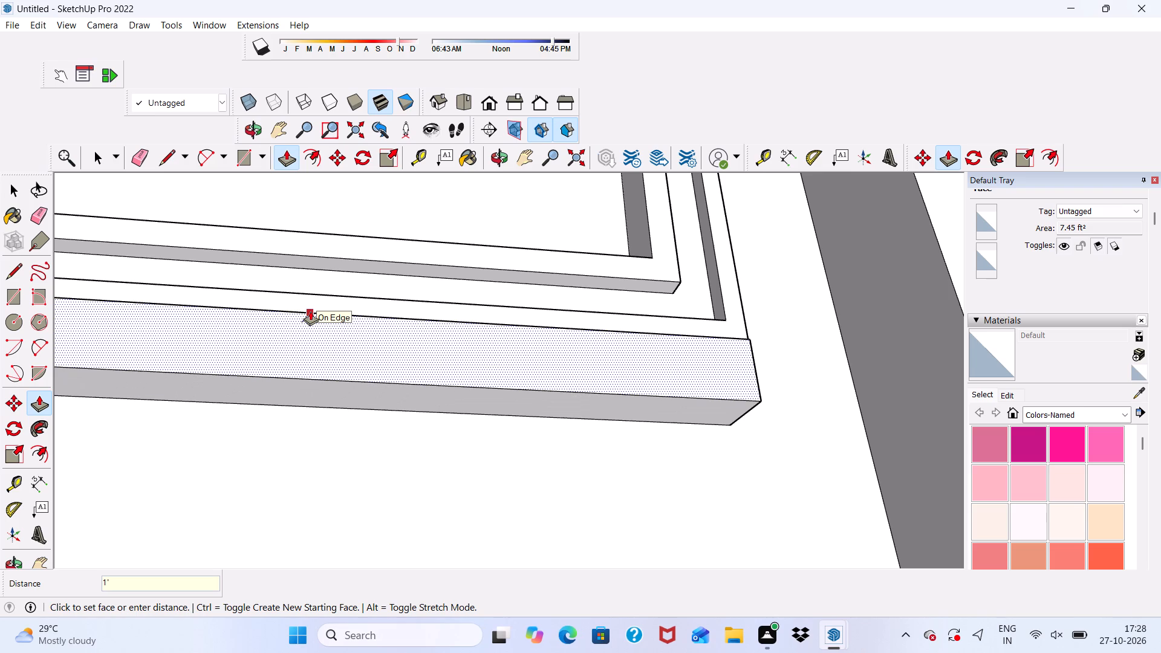
{"action": "key", "text": "Return"}
Draw a full-width strip of about 10' 15/16" by 2 13/16" along the upper edge of the sill block's front face.
{"action": "scroll", "coordinate": [312, 360], "scroll_direction": "down", "scroll_amount": 5}
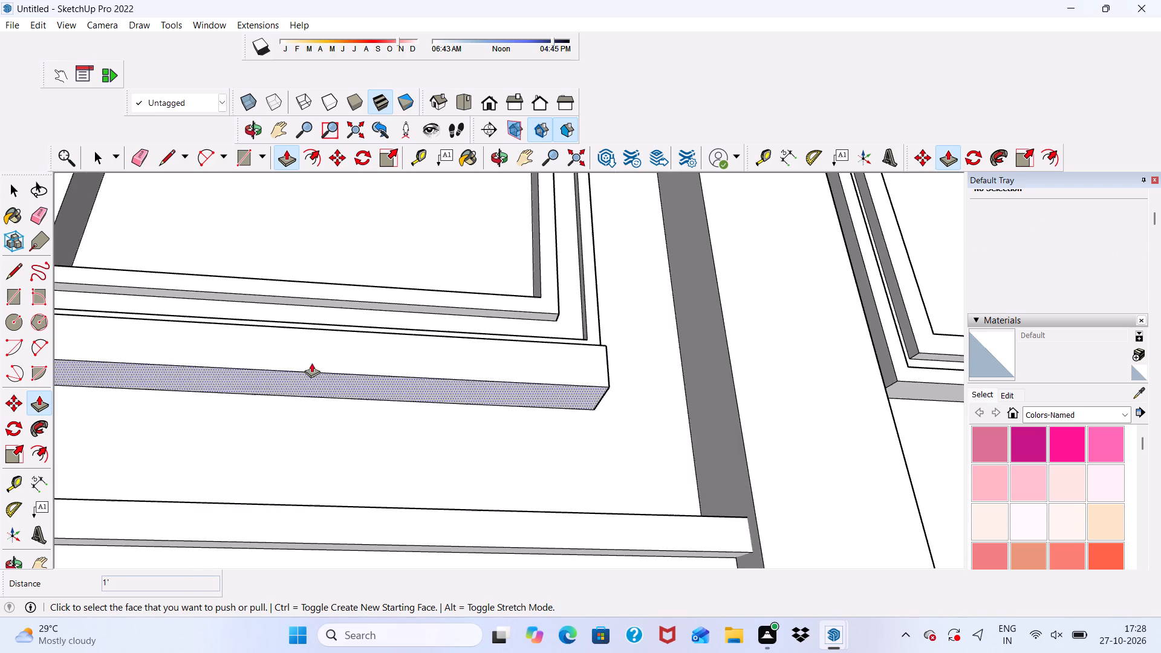
{"action": "scroll", "coordinate": [309, 345], "scroll_direction": "down", "scroll_amount": 6}
{"action": "middle_click_drag", "start_coordinate": [312, 310], "coordinate": [262, 538]}
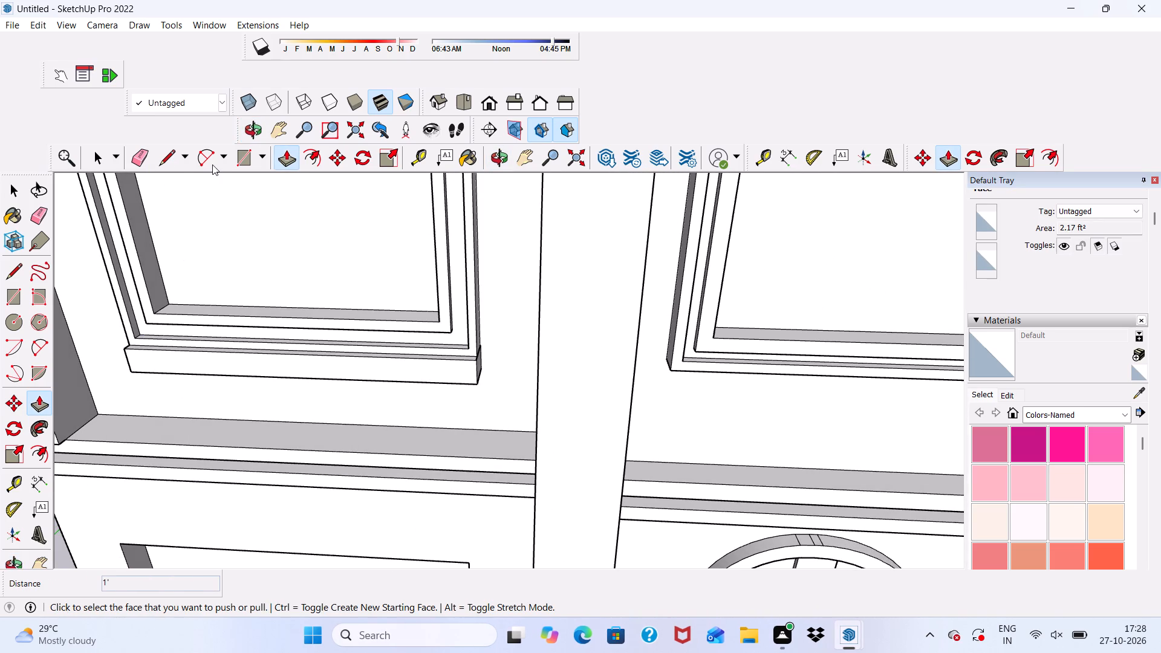
{"action": "left_click", "coordinate": [239, 159]}
{"action": "scroll", "coordinate": [96, 327], "scroll_direction": "up", "scroll_amount": 8}
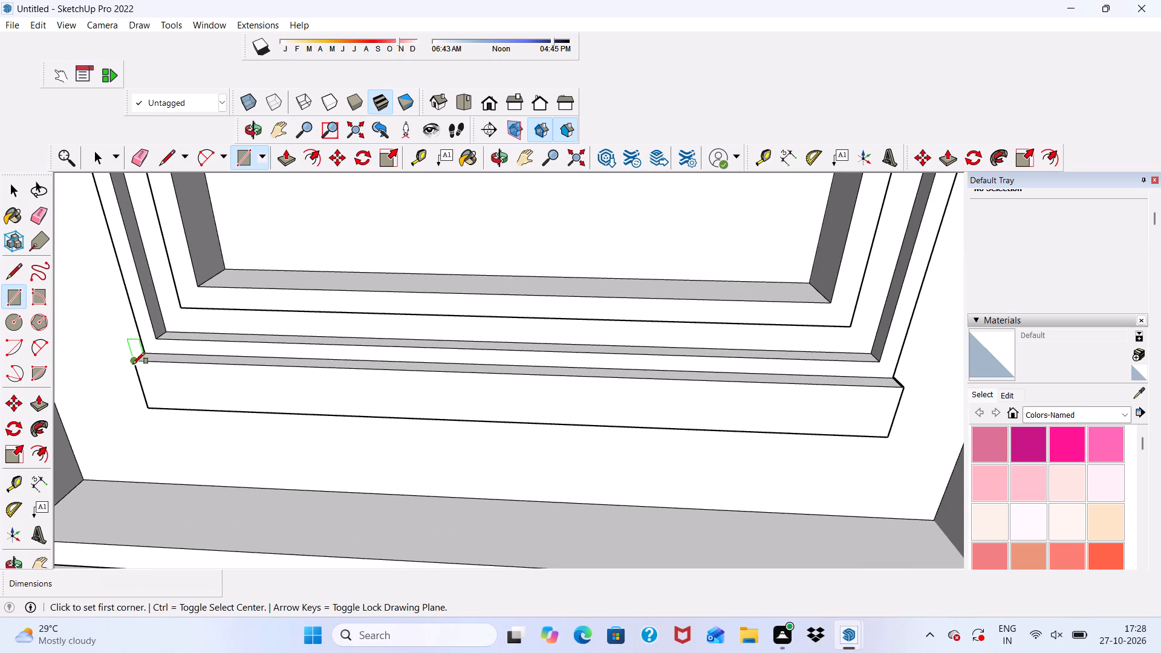
{"action": "left_click", "coordinate": [133, 364]}
{"action": "scroll", "coordinate": [172, 385], "scroll_direction": "down", "scroll_amount": 1}
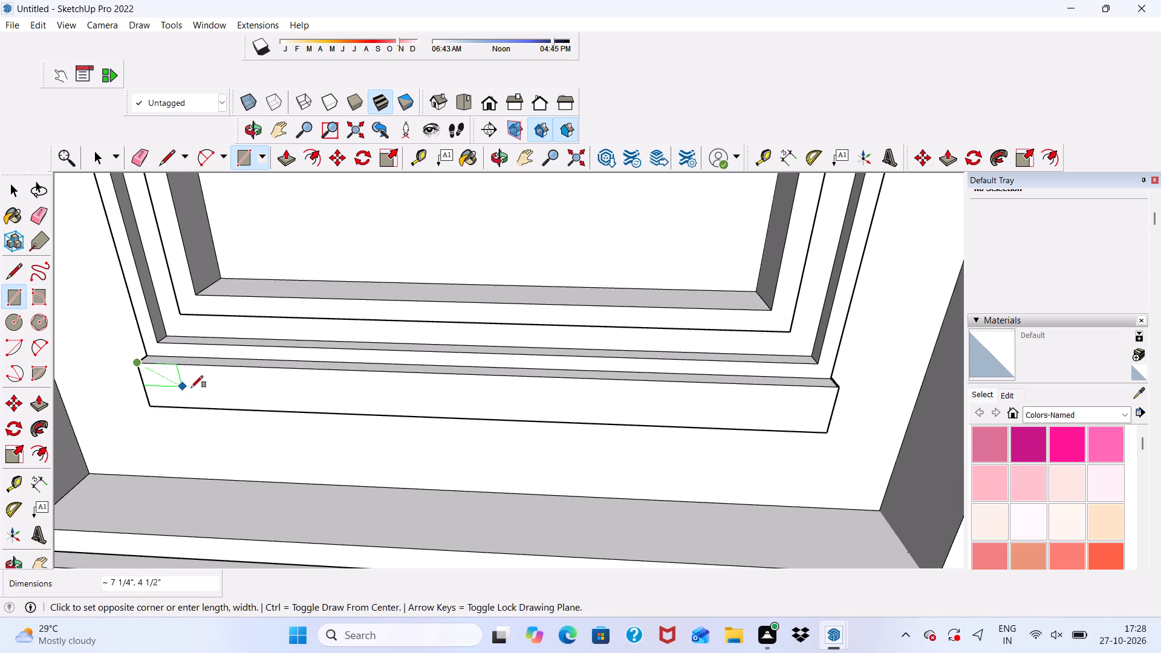
{"action": "scroll", "coordinate": [307, 331], "scroll_direction": "down", "scroll_amount": 5}
{"action": "scroll", "coordinate": [625, 371], "scroll_direction": "up", "scroll_amount": 6}
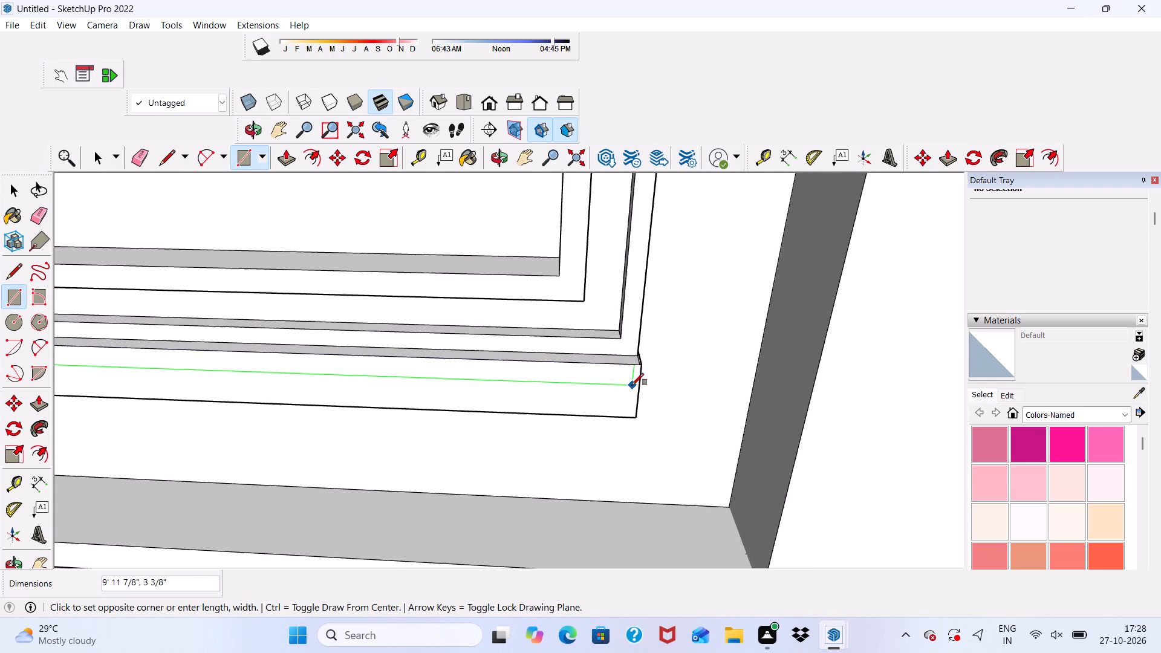
{"action": "scroll", "coordinate": [632, 385], "scroll_direction": "up", "scroll_amount": 4}
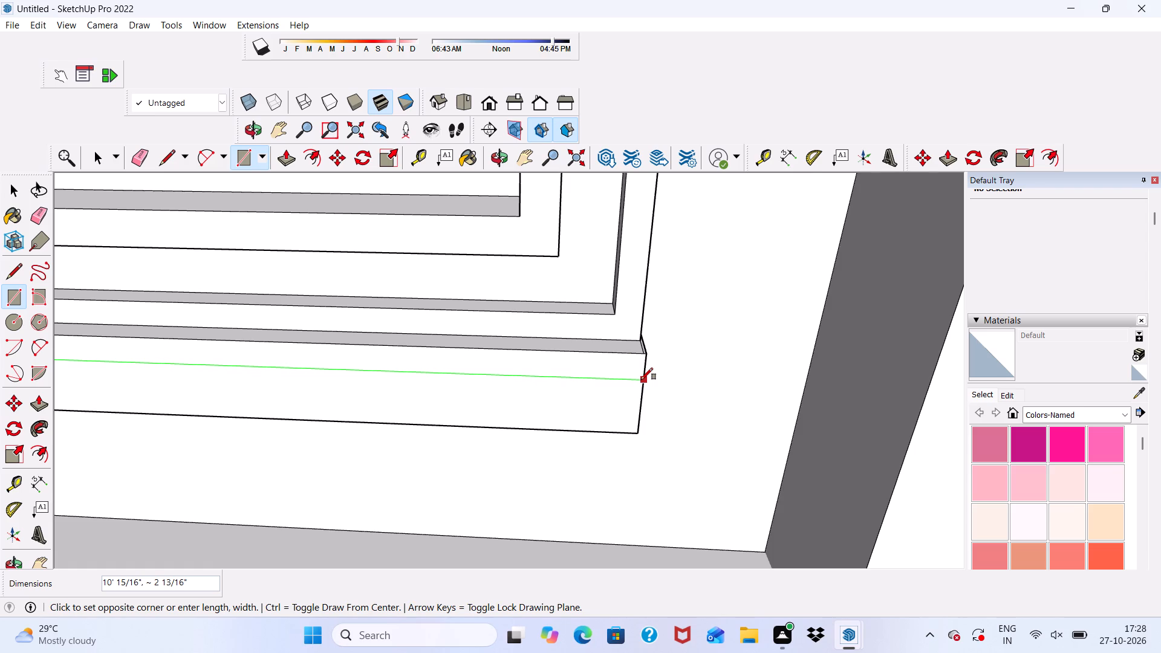
{"action": "left_click", "coordinate": [641, 380]}
Draw a full-width strip of about 10' 15/16" by 3" along the lower edge of the sill block's front face.
{"action": "scroll", "coordinate": [660, 318], "scroll_direction": "down", "scroll_amount": 6}
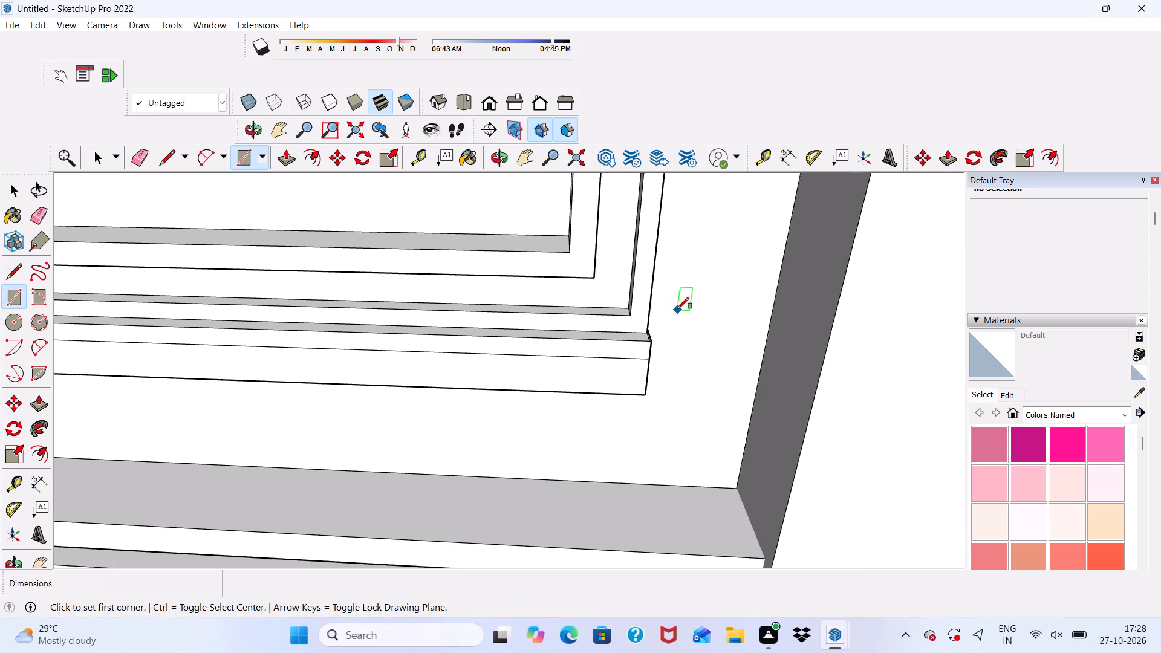
{"action": "scroll", "coordinate": [677, 309], "scroll_direction": "down", "scroll_amount": 3}
{"action": "scroll", "coordinate": [153, 363], "scroll_direction": "up", "scroll_amount": 5}
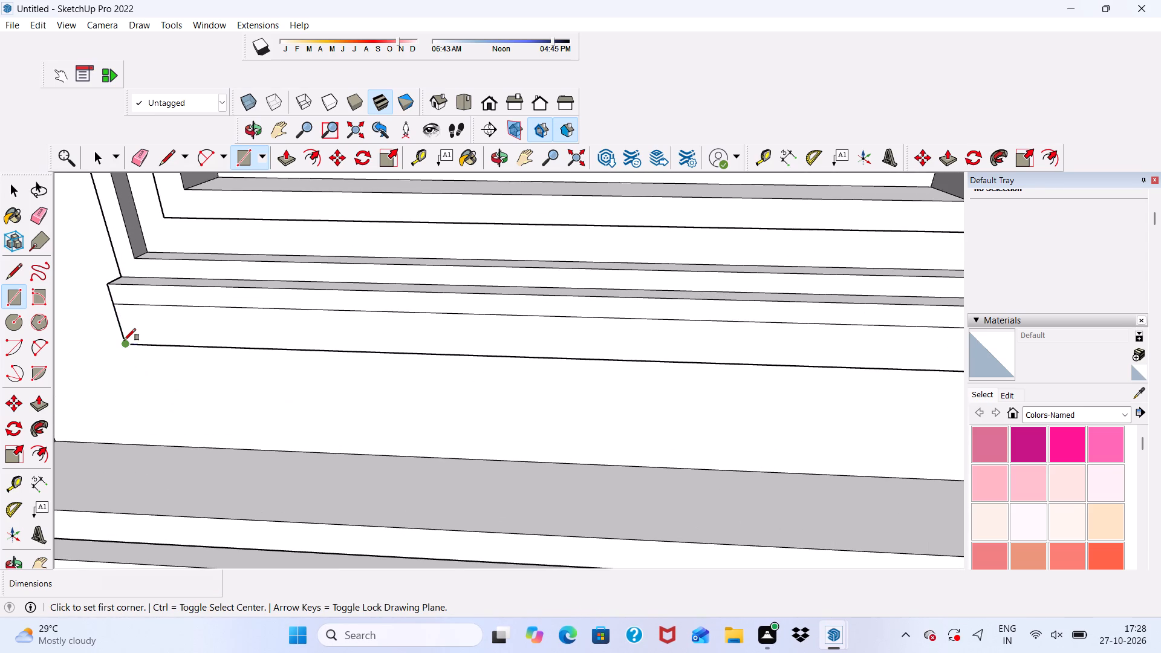
{"action": "left_click", "coordinate": [124, 340]}
{"action": "scroll", "coordinate": [124, 340], "scroll_direction": "down", "scroll_amount": 1}
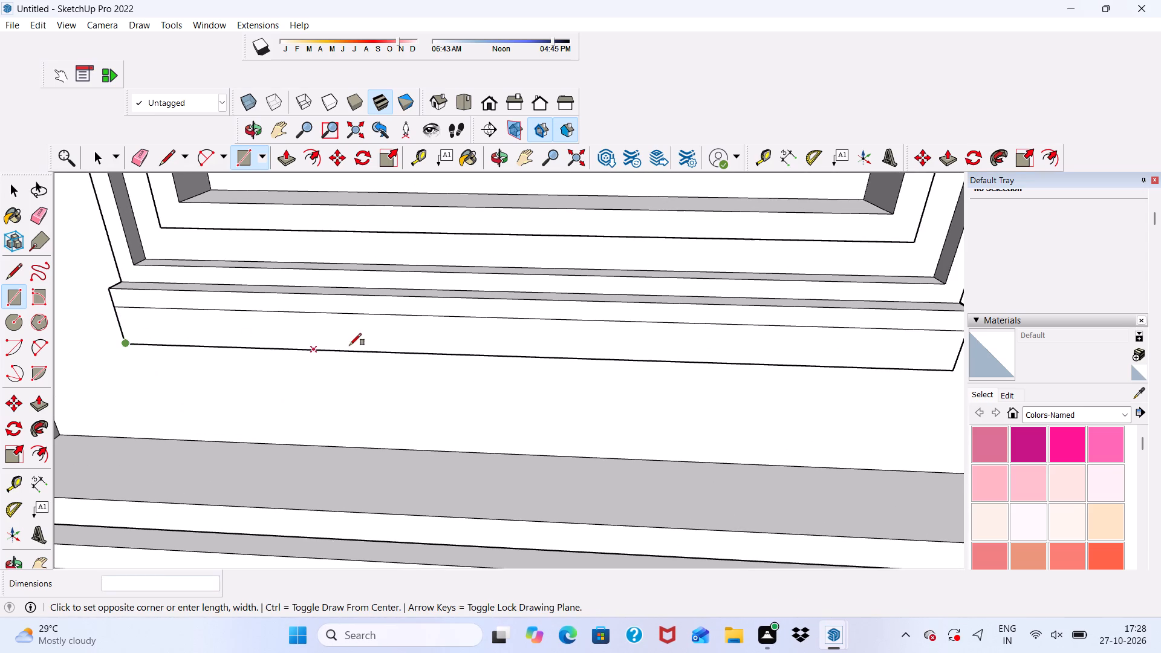
{"action": "scroll", "coordinate": [370, 346], "scroll_direction": "up", "scroll_amount": 1}
{"action": "scroll", "coordinate": [273, 325], "scroll_direction": "down", "scroll_amount": 5}
{"action": "scroll", "coordinate": [633, 338], "scroll_direction": "up", "scroll_amount": 3}
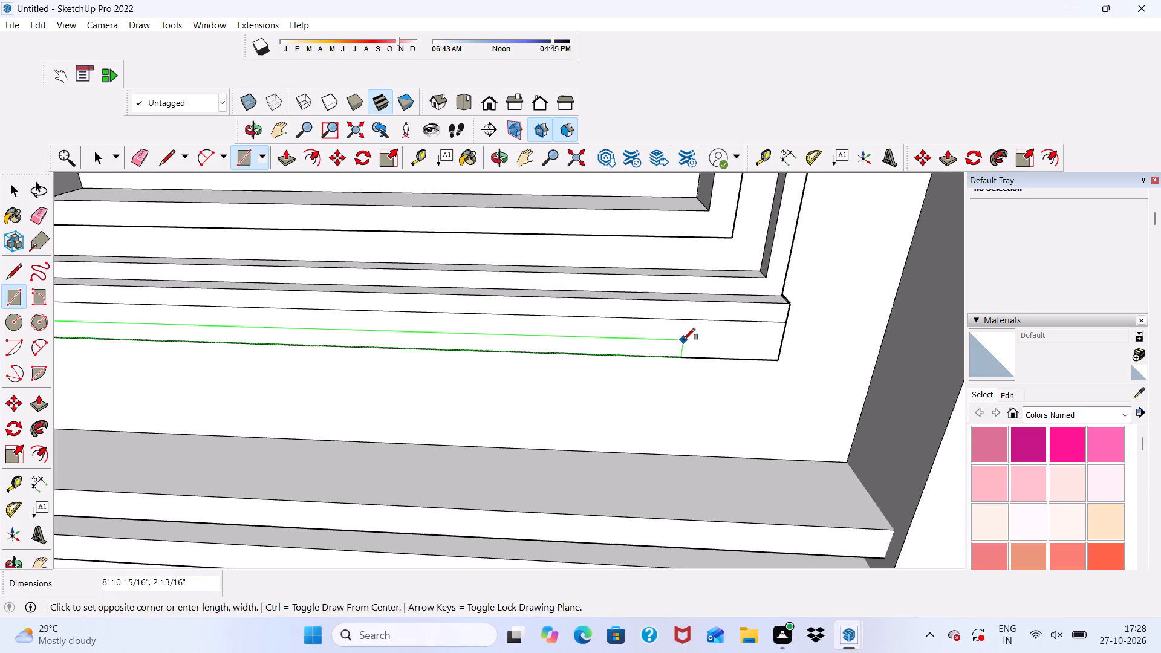
{"action": "scroll", "coordinate": [772, 342], "scroll_direction": "up", "scroll_amount": 3}
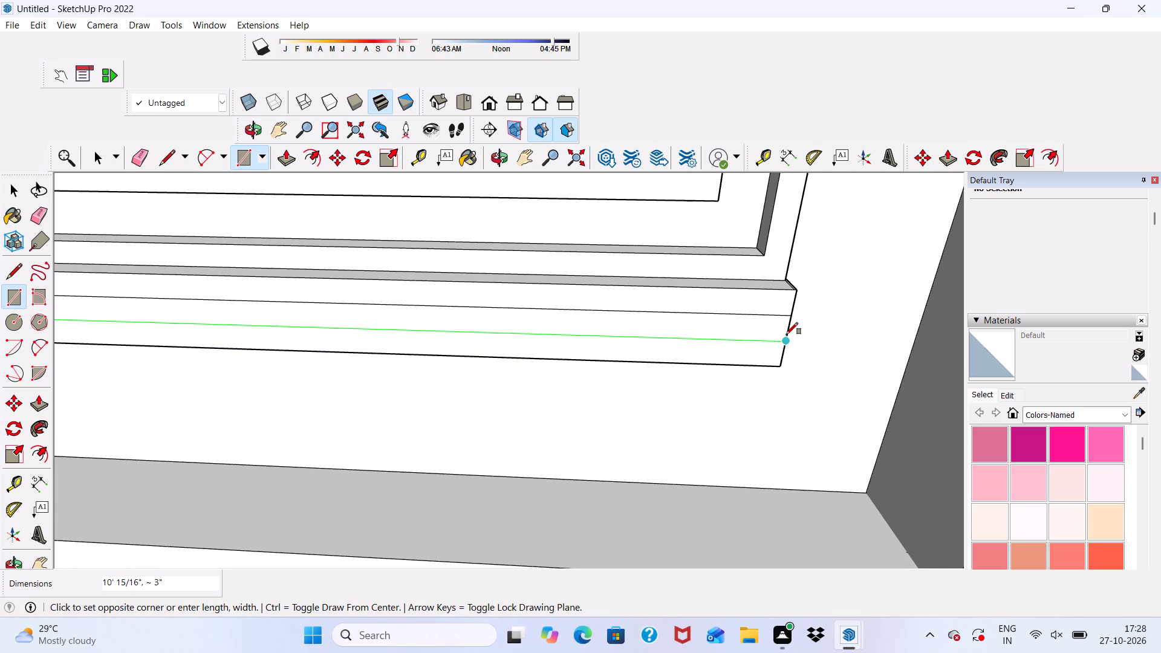
{"action": "left_click", "coordinate": [786, 334]}
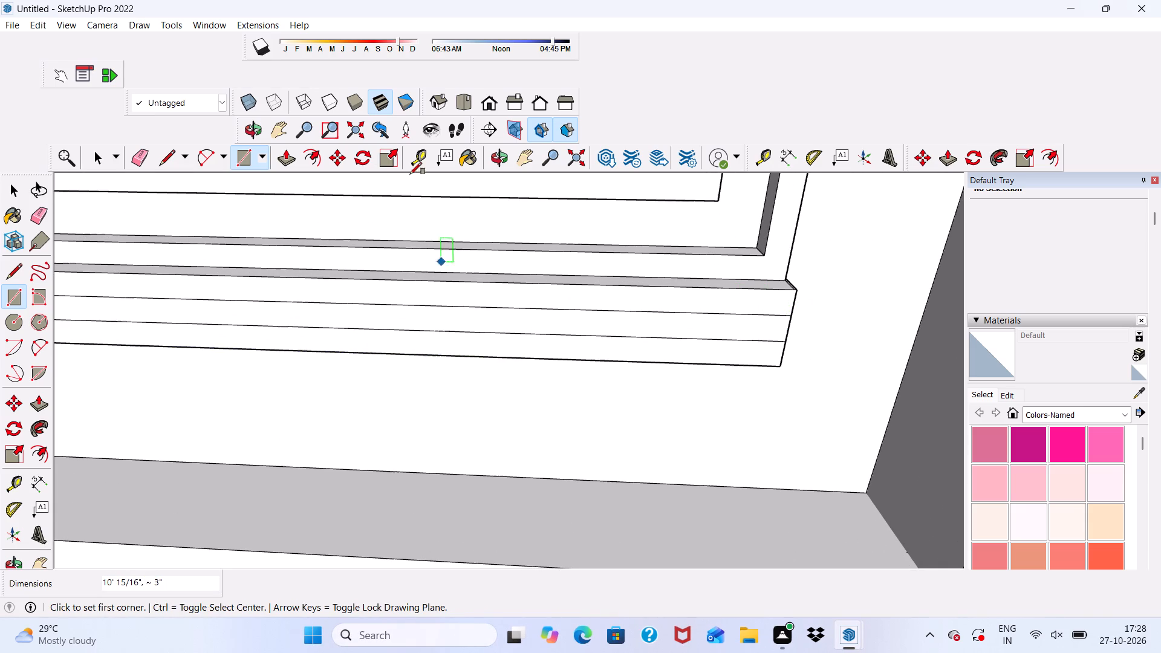
Extrude the upper strip on the sill's front face outward by 3".
{"action": "left_click", "coordinate": [286, 156]}
{"action": "scroll", "coordinate": [234, 427], "scroll_direction": "up", "scroll_amount": 2}
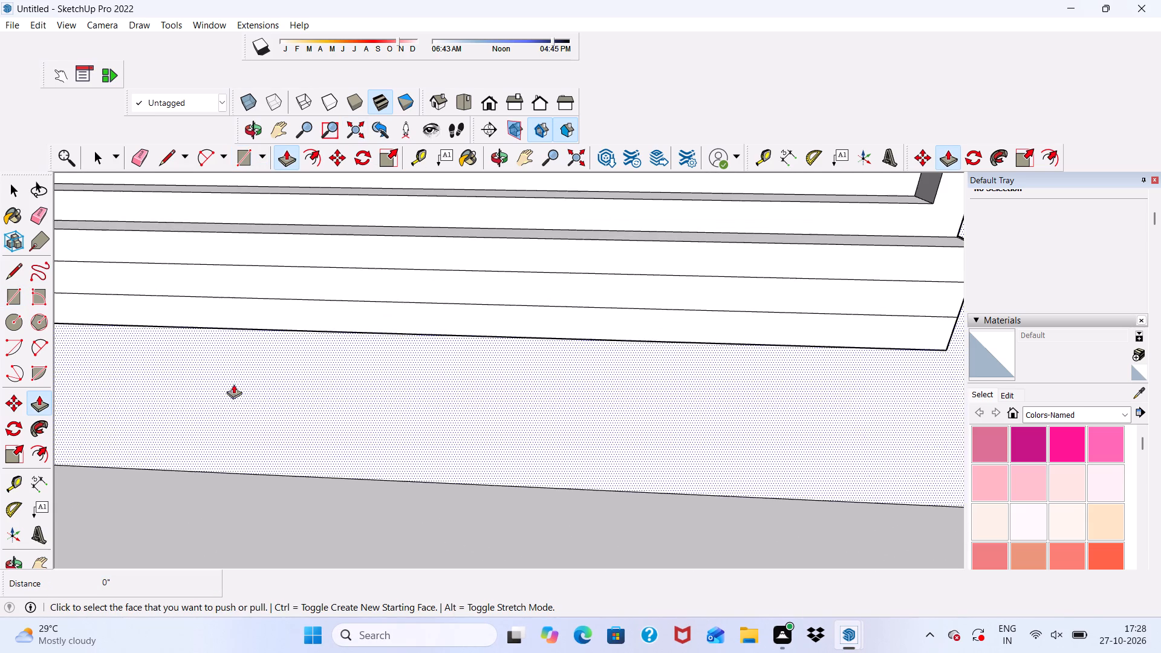
{"action": "left_click", "coordinate": [264, 248]}
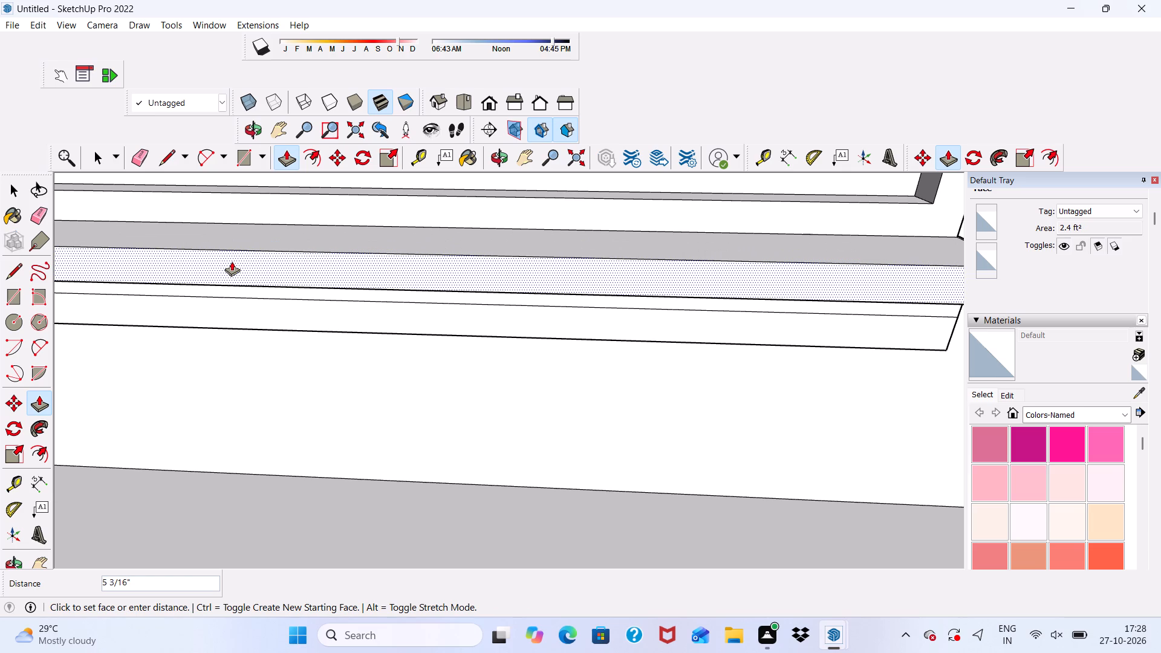
{"action": "key", "text": "3"}
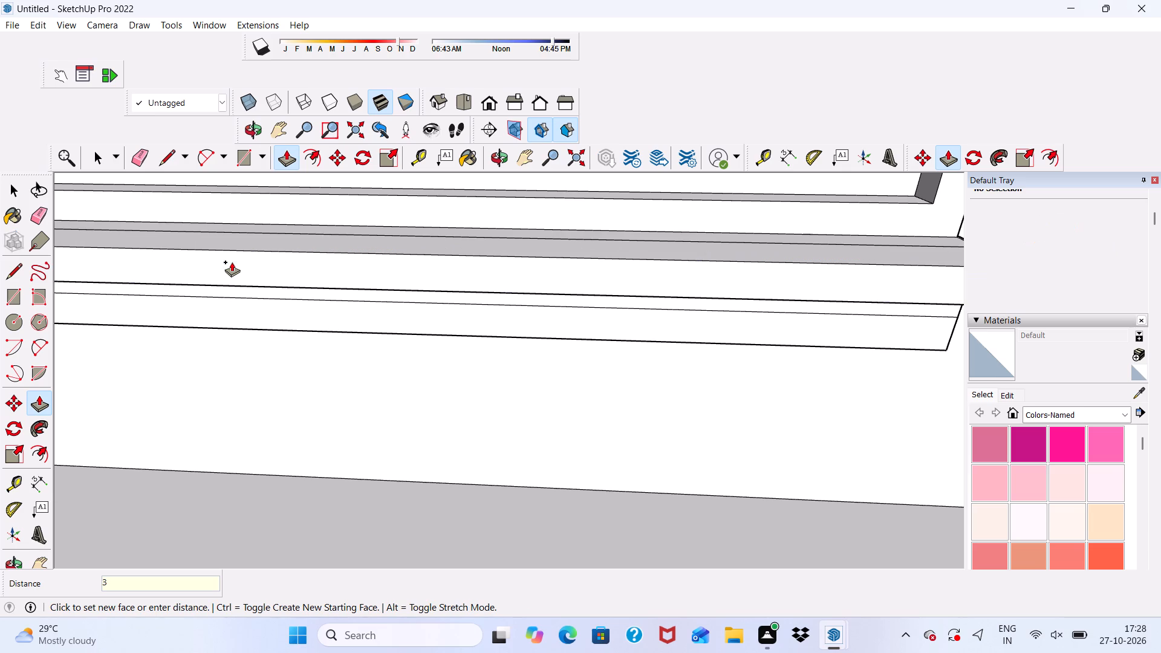
{"action": "key", "text": "shift+quotedbl"}
{"action": "key", "text": "Return"}
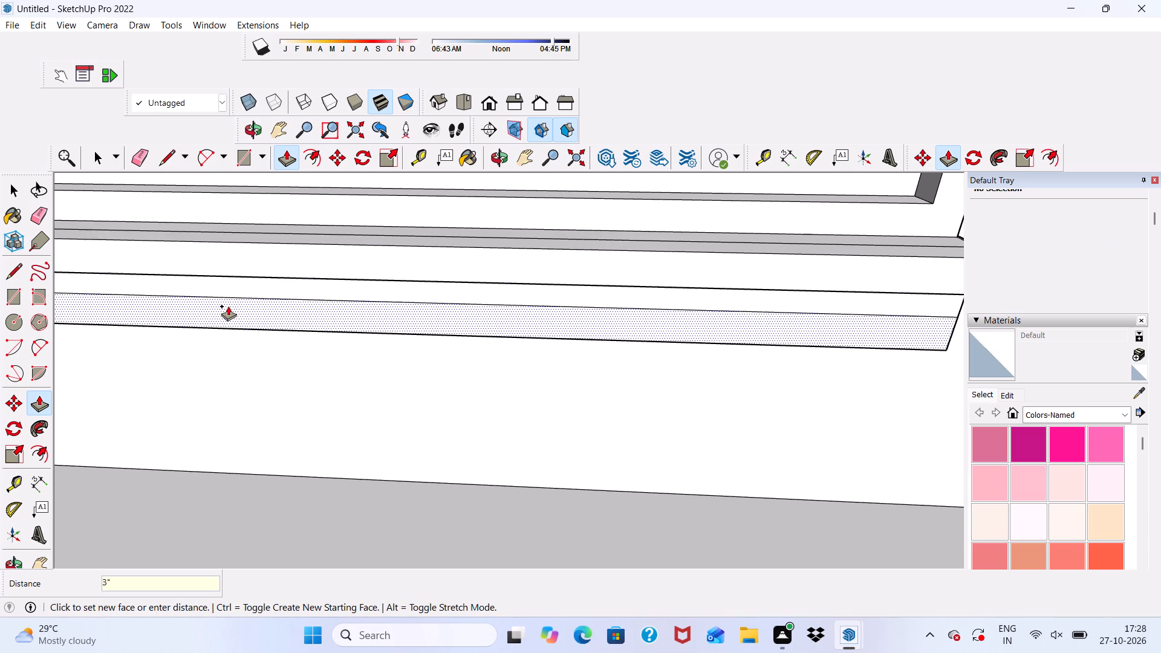
Extrude the lower strip on the sill's front face outward by 3".
{"action": "scroll", "coordinate": [228, 306], "scroll_direction": "up", "scroll_amount": 3}
{"action": "left_click", "coordinate": [228, 306]}
{"action": "key", "text": "3"}
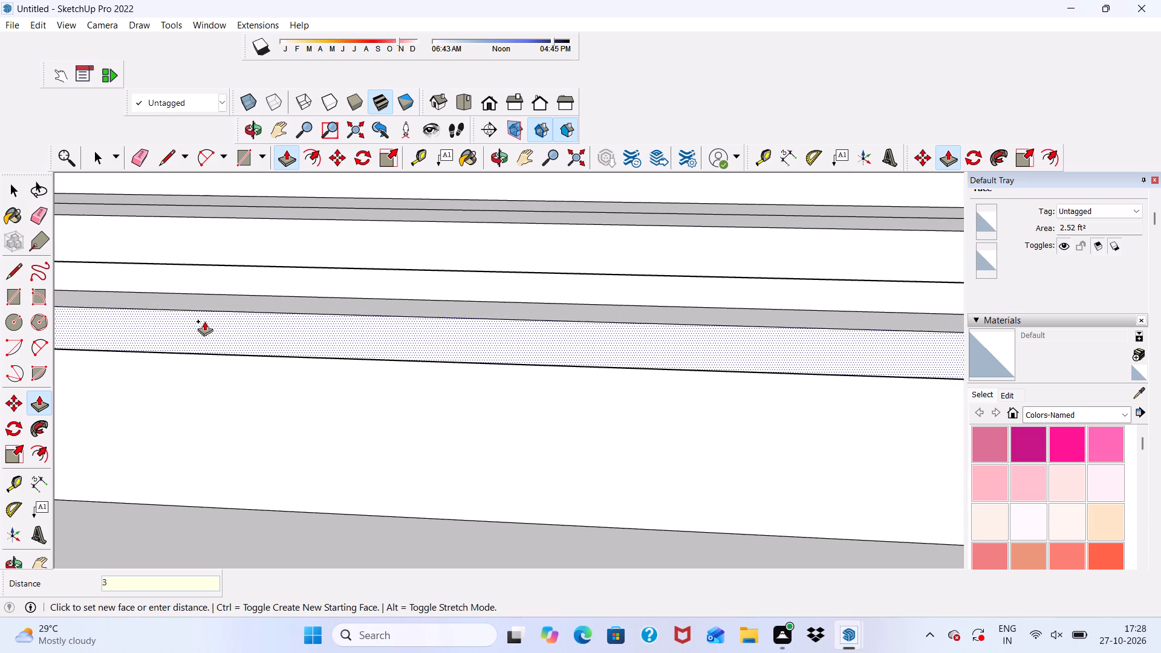
{"action": "key", "text": "shift+quotedbl"}
{"action": "key", "text": "Return"}
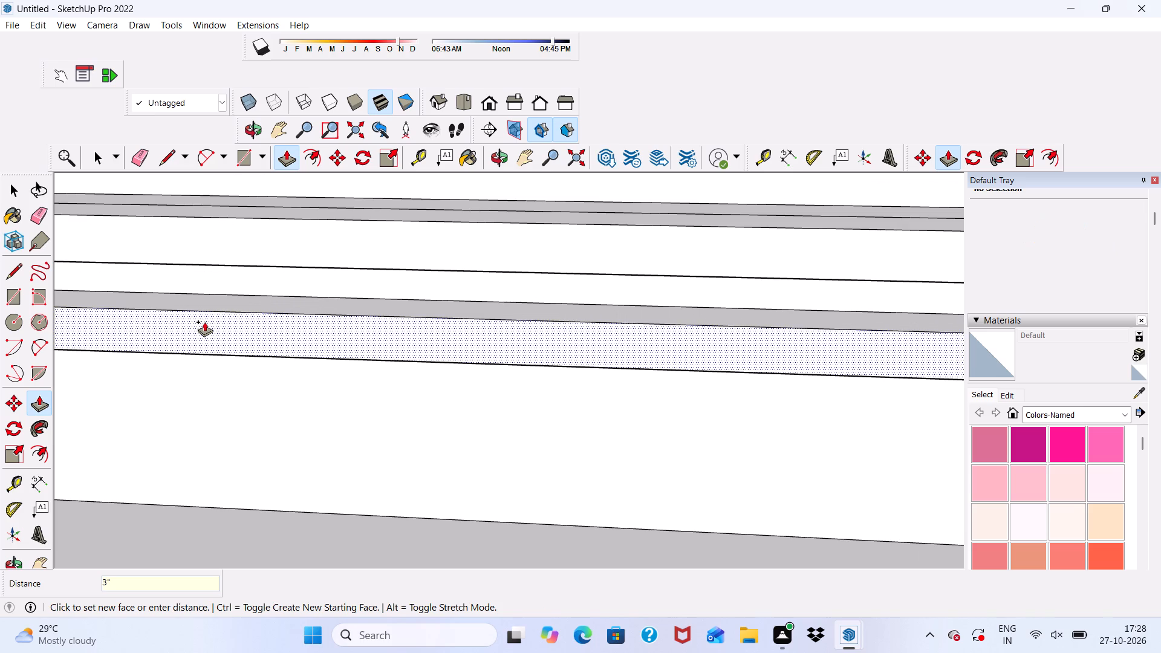
Extrude the end face of the projecting upper strip sideways by about 7/8" past the sill block's end.
{"action": "scroll", "coordinate": [204, 322], "scroll_direction": "down", "scroll_amount": 12}
{"action": "middle_click_drag", "start_coordinate": [527, 316], "coordinate": [421, 340]}
{"action": "scroll", "coordinate": [493, 319], "scroll_direction": "up", "scroll_amount": 20}
{"action": "scroll", "coordinate": [493, 319], "scroll_direction": "up", "scroll_amount": 2}
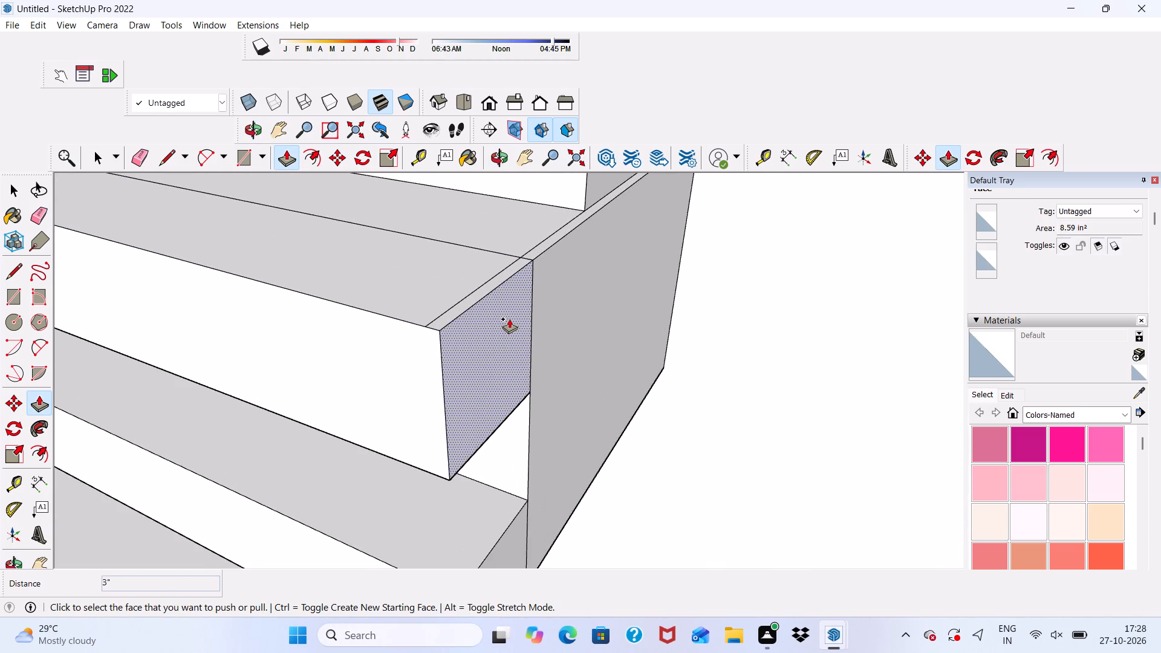
{"action": "left_click", "coordinate": [509, 319]}
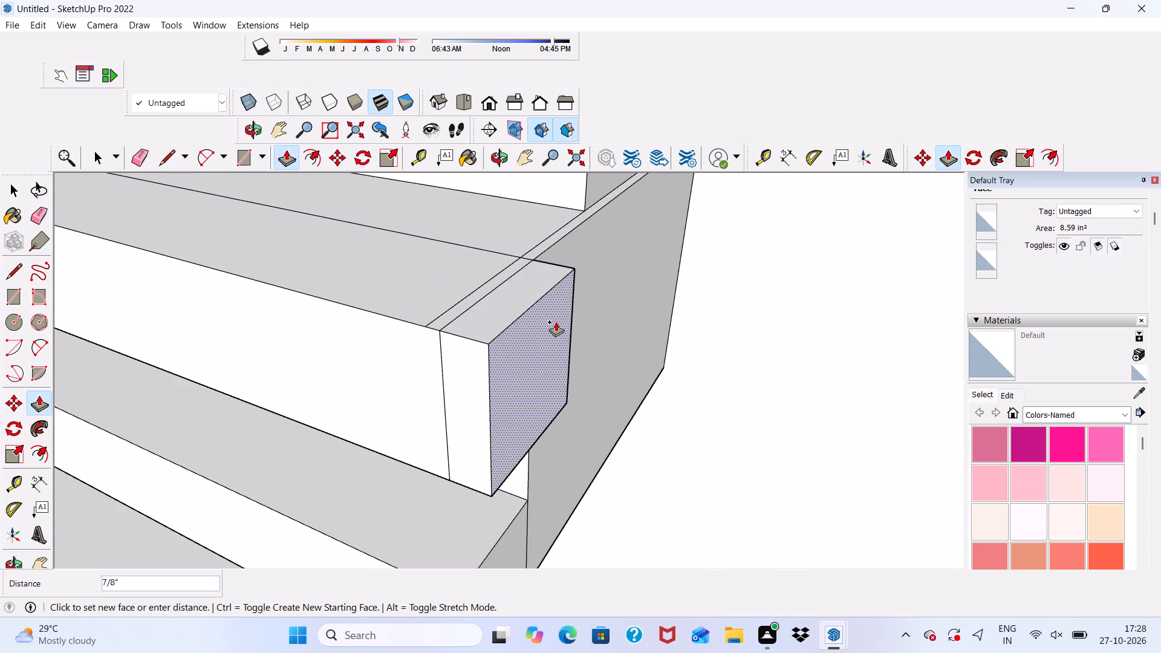
{"action": "left_click", "coordinate": [556, 322]}
Extrude the narrow return face at the upper strip's right end back 1' along the sill block's side to the wall.
{"action": "scroll", "coordinate": [583, 217], "scroll_direction": "up", "scroll_amount": 5}
{"action": "middle_click_drag", "start_coordinate": [590, 228], "coordinate": [310, 273]}
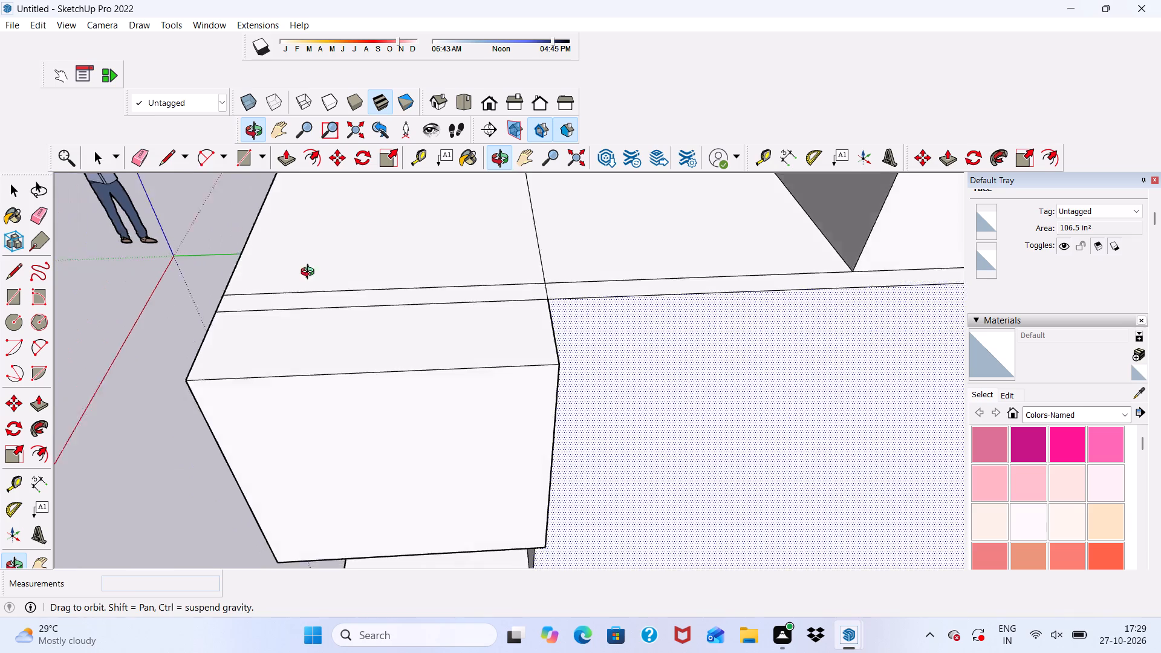
{"action": "middle_click_drag", "start_coordinate": [310, 273], "coordinate": [261, 271]}
{"action": "scroll", "coordinate": [535, 404], "scroll_direction": "up", "scroll_amount": 8}
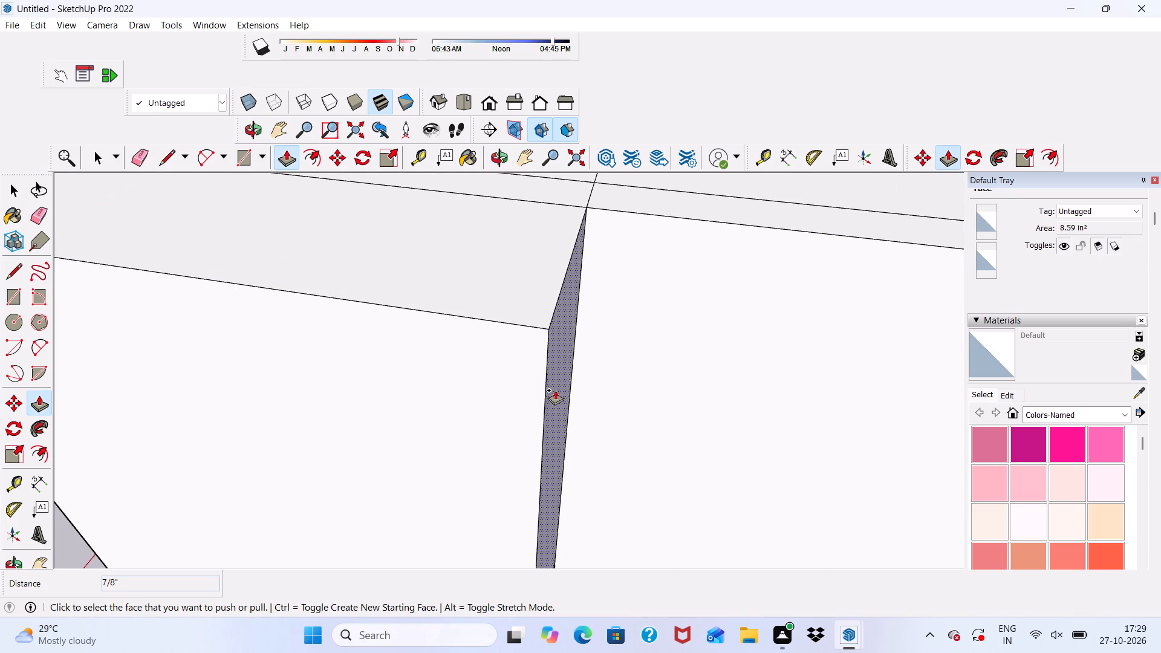
{"action": "left_click", "coordinate": [555, 390]}
{"action": "scroll", "coordinate": [796, 262], "scroll_direction": "down", "scroll_amount": 5}
{"action": "scroll", "coordinate": [712, 274], "scroll_direction": "down", "scroll_amount": 11}
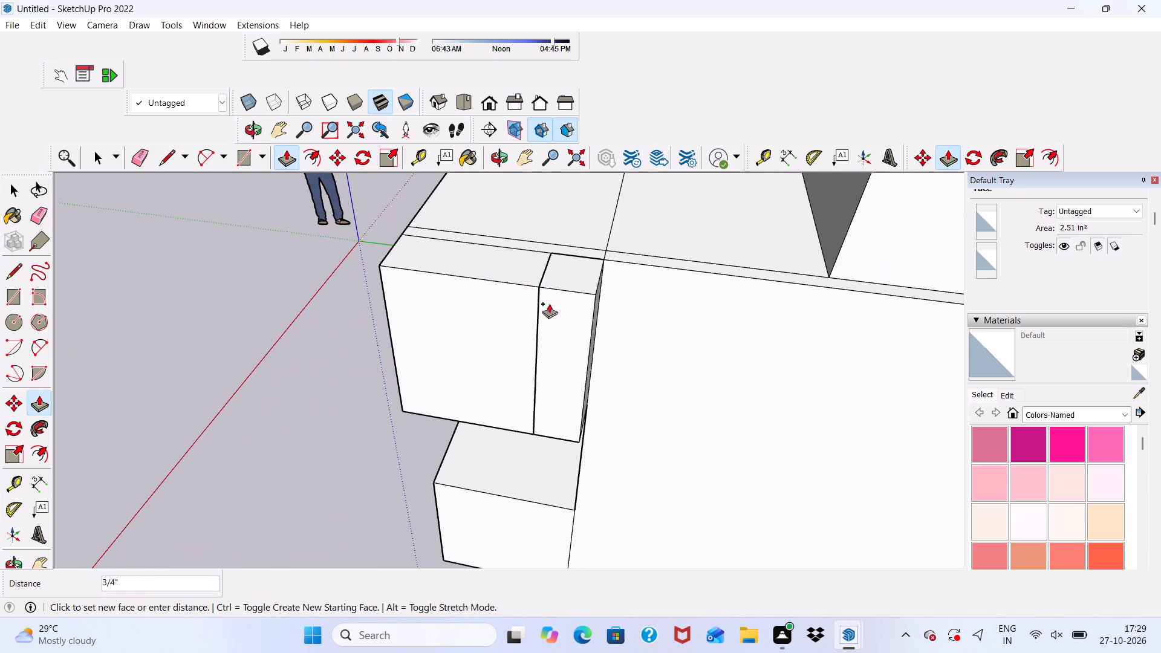
{"action": "scroll", "coordinate": [371, 250], "scroll_direction": "down", "scroll_amount": 10}
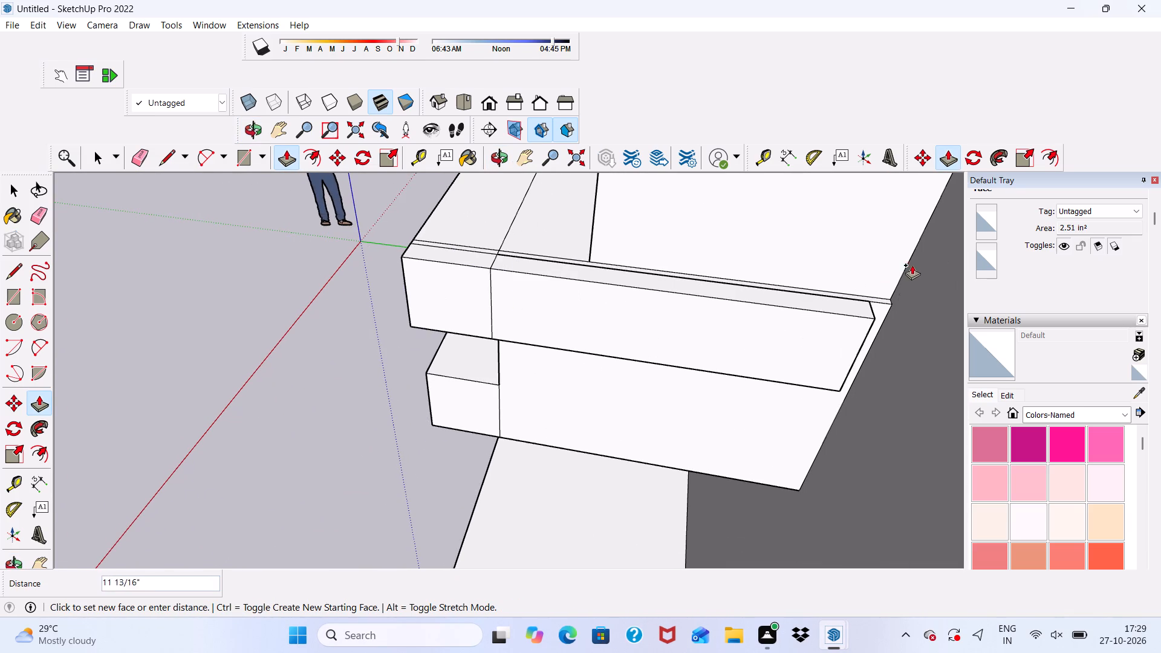
{"action": "left_click", "coordinate": [912, 255]}
Extrude the right end face of the lower strip sideways by about 1 1/16" past the sill block's end.
{"action": "middle_click_drag", "start_coordinate": [565, 373], "coordinate": [565, 334]}
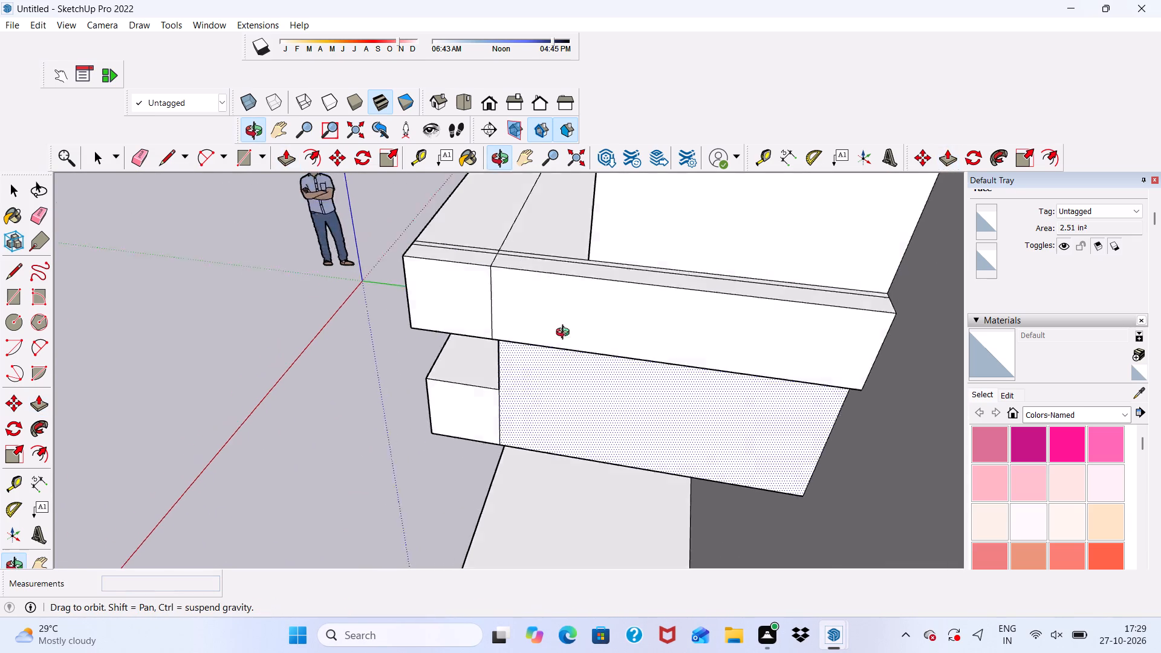
{"action": "middle_click_drag", "start_coordinate": [565, 334], "coordinate": [565, 270]}
{"action": "left_click", "coordinate": [485, 97]}
{"action": "scroll", "coordinate": [505, 242], "scroll_direction": "down", "scroll_amount": 5}
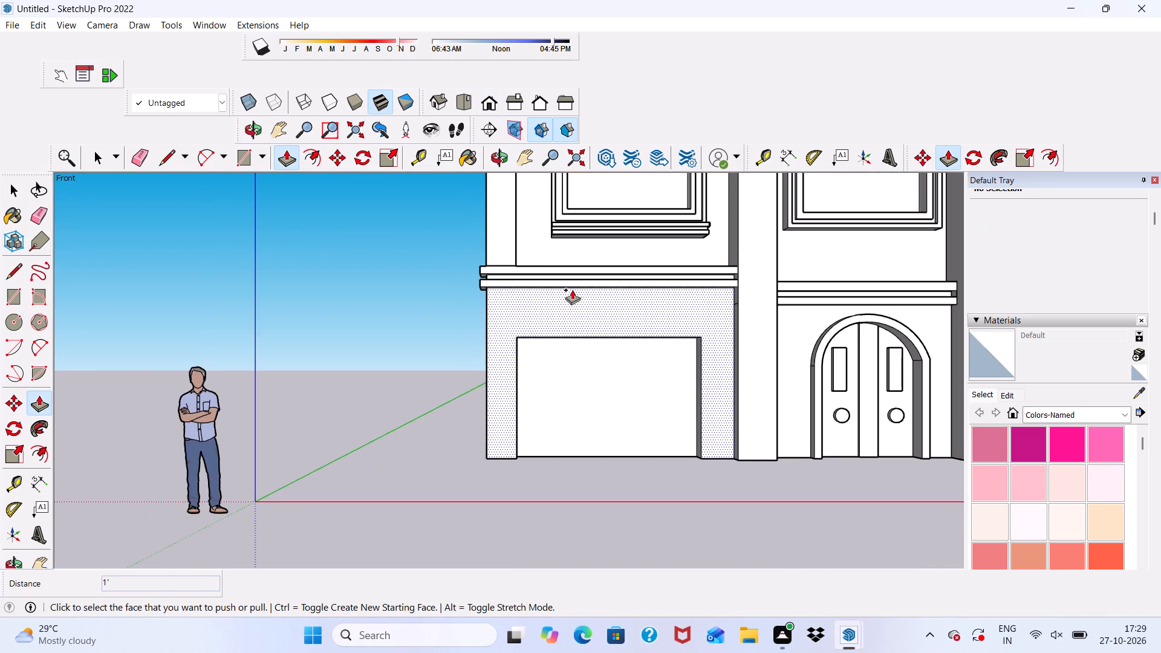
{"action": "middle_click_drag", "start_coordinate": [649, 244], "coordinate": [447, 400]}
{"action": "scroll", "coordinate": [672, 330], "scroll_direction": "up", "scroll_amount": 15}
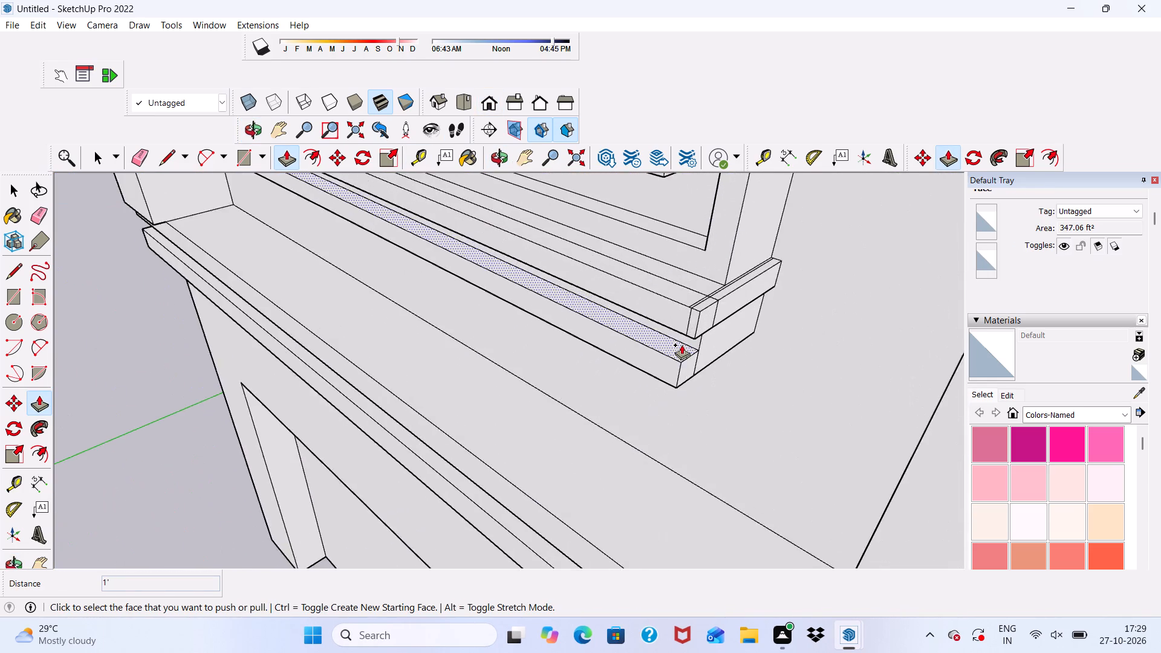
{"action": "scroll", "coordinate": [681, 345], "scroll_direction": "up", "scroll_amount": 10}
{"action": "left_click", "coordinate": [687, 365]}
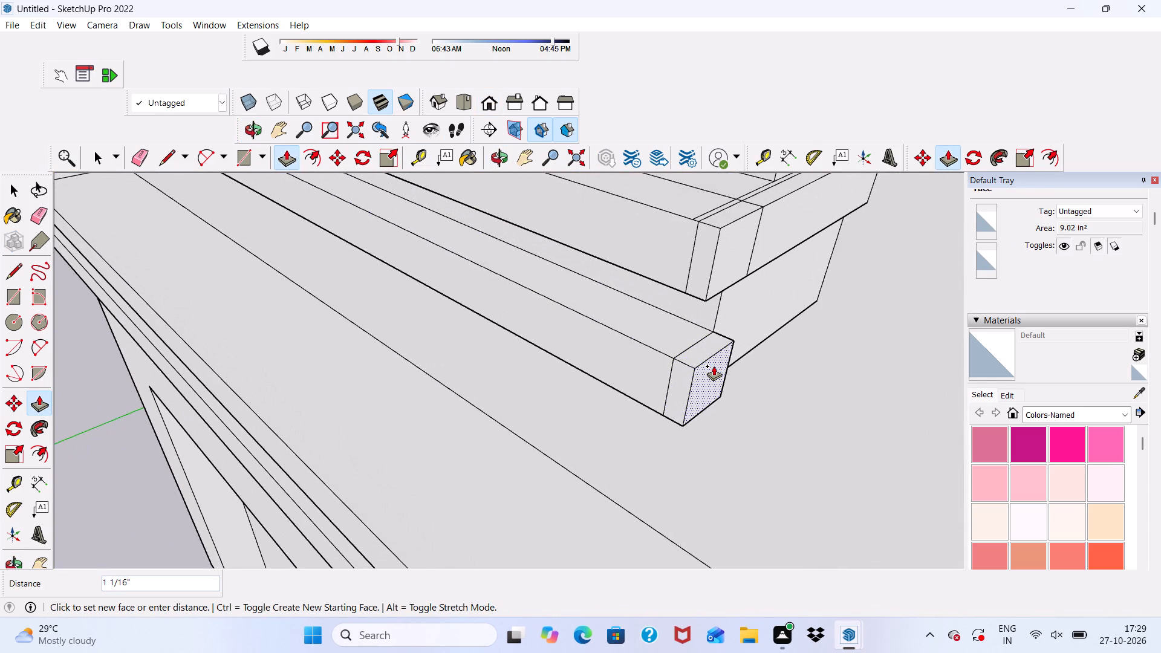
{"action": "left_click", "coordinate": [714, 366]}
Extrude the narrow return face at the lower strip's right end back 1' along the sill block's side to the wall.
{"action": "scroll", "coordinate": [724, 329], "scroll_direction": "up", "scroll_amount": 6}
{"action": "middle_click_drag", "start_coordinate": [724, 328], "coordinate": [394, 336]}
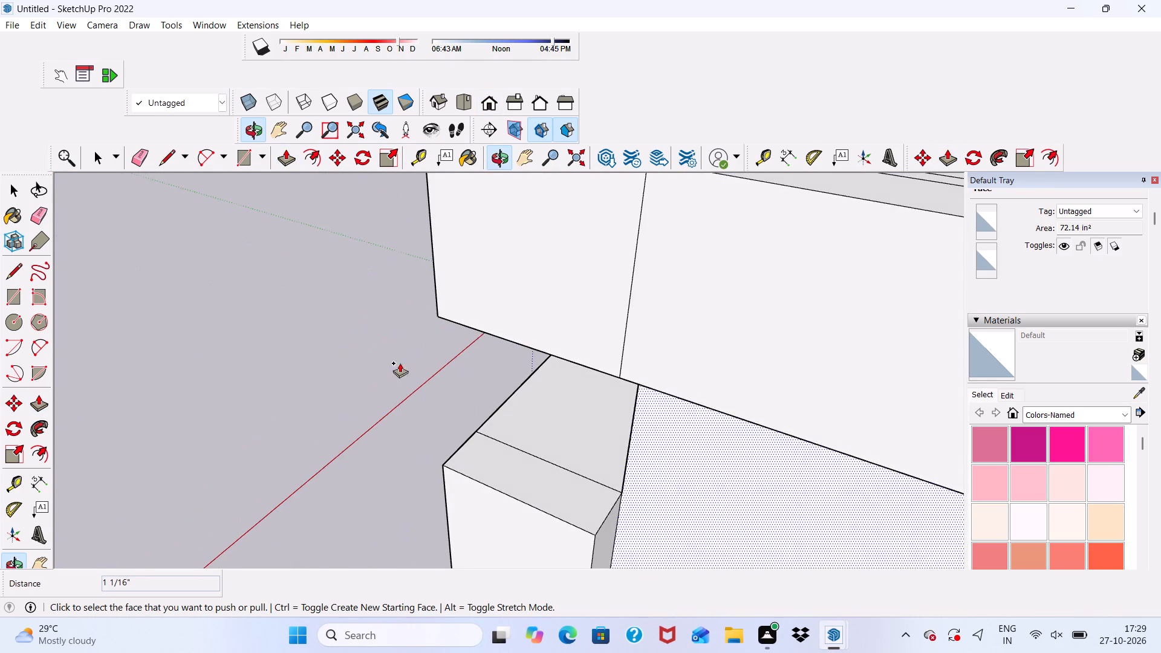
{"action": "scroll", "coordinate": [671, 531], "scroll_direction": "up", "scroll_amount": 4}
{"action": "left_click", "coordinate": [568, 538]}
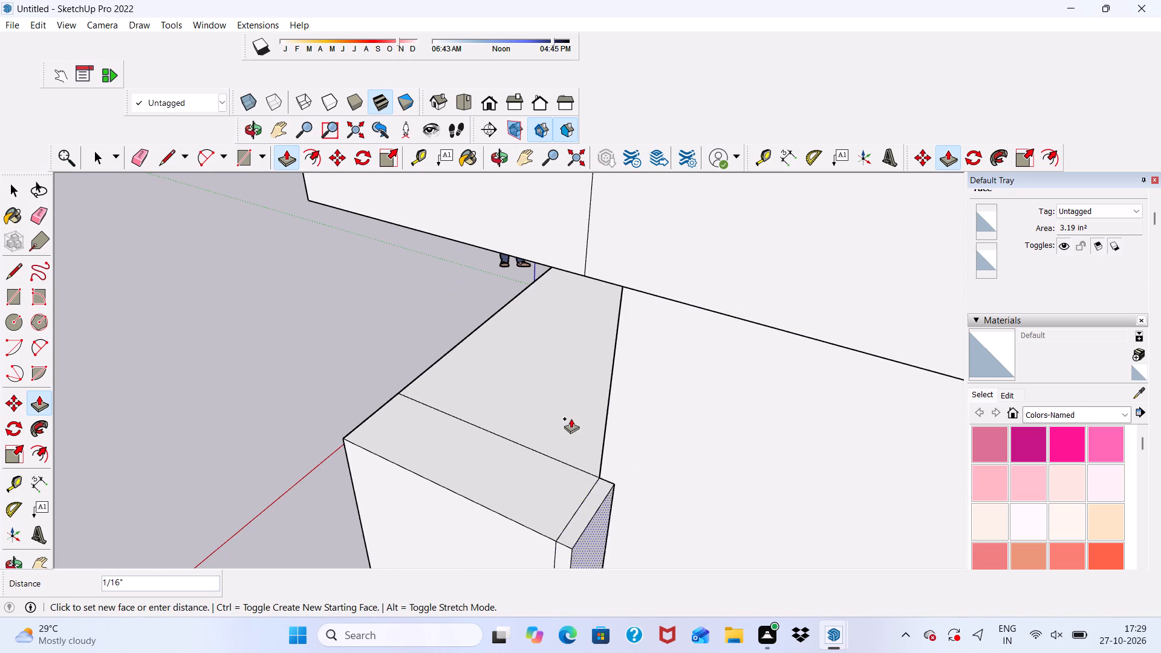
{"action": "scroll", "coordinate": [562, 418], "scroll_direction": "down", "scroll_amount": 18}
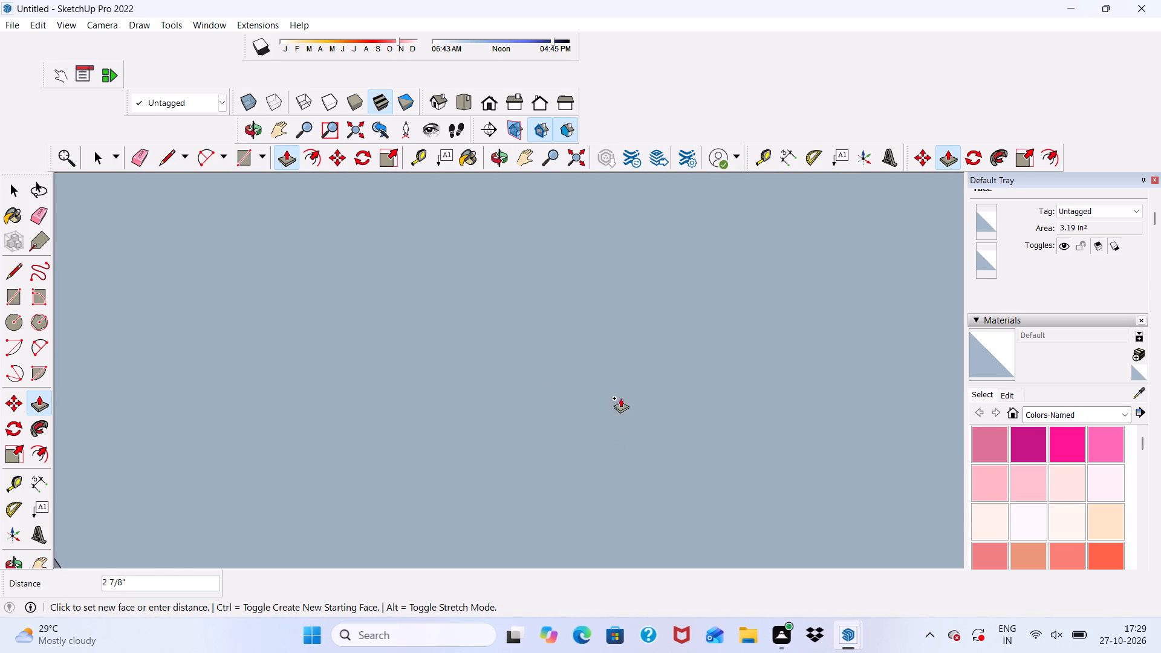
{"action": "left_click", "coordinate": [497, 98]}
{"action": "scroll", "coordinate": [470, 223], "scroll_direction": "down", "scroll_amount": 3}
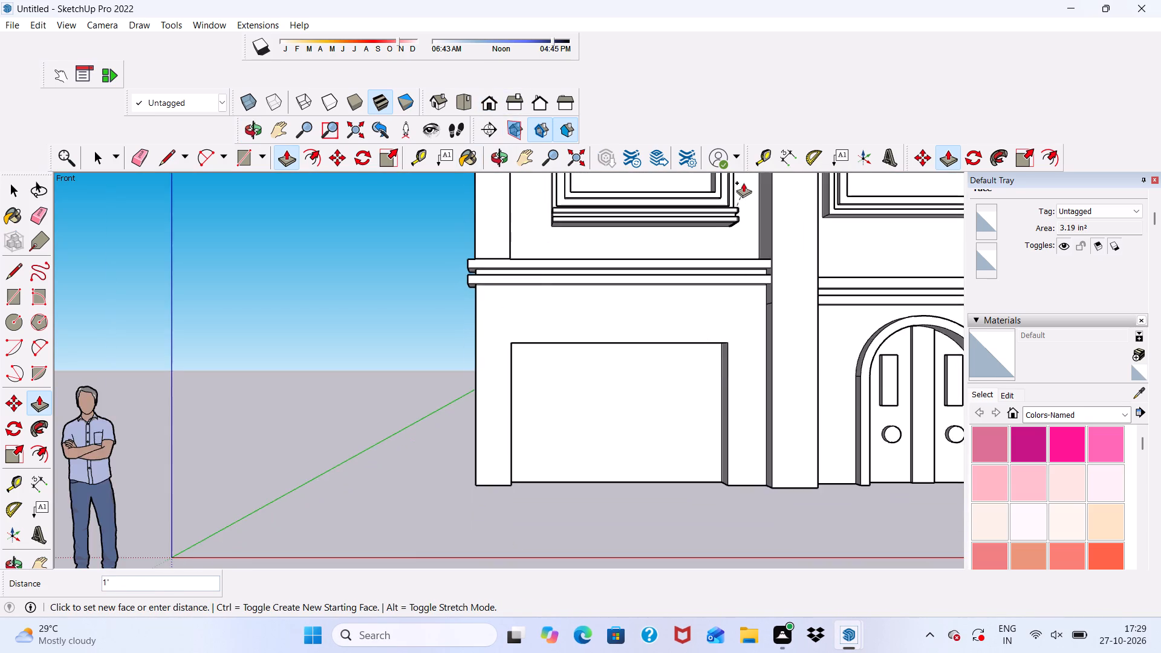
{"action": "scroll", "coordinate": [743, 178], "scroll_direction": "up", "scroll_amount": 4}
{"action": "middle_click_drag", "start_coordinate": [749, 186], "coordinate": [544, 389]}
{"action": "scroll", "coordinate": [698, 374], "scroll_direction": "up", "scroll_amount": 3}
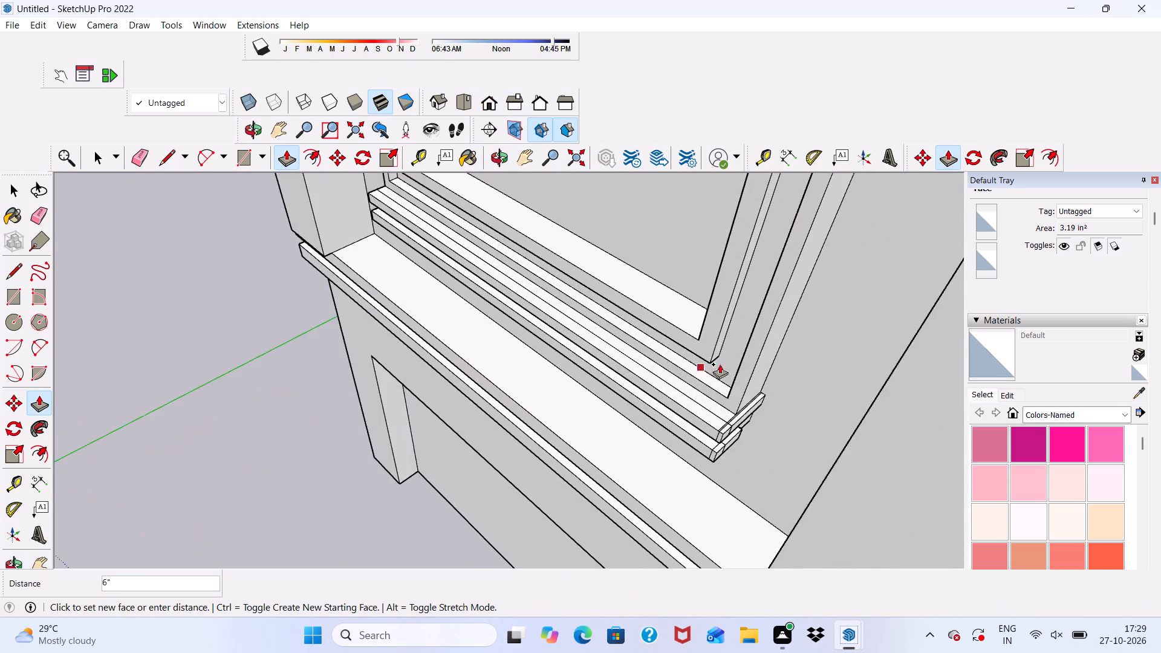
{"action": "scroll", "coordinate": [720, 364], "scroll_direction": "up", "scroll_amount": 8}
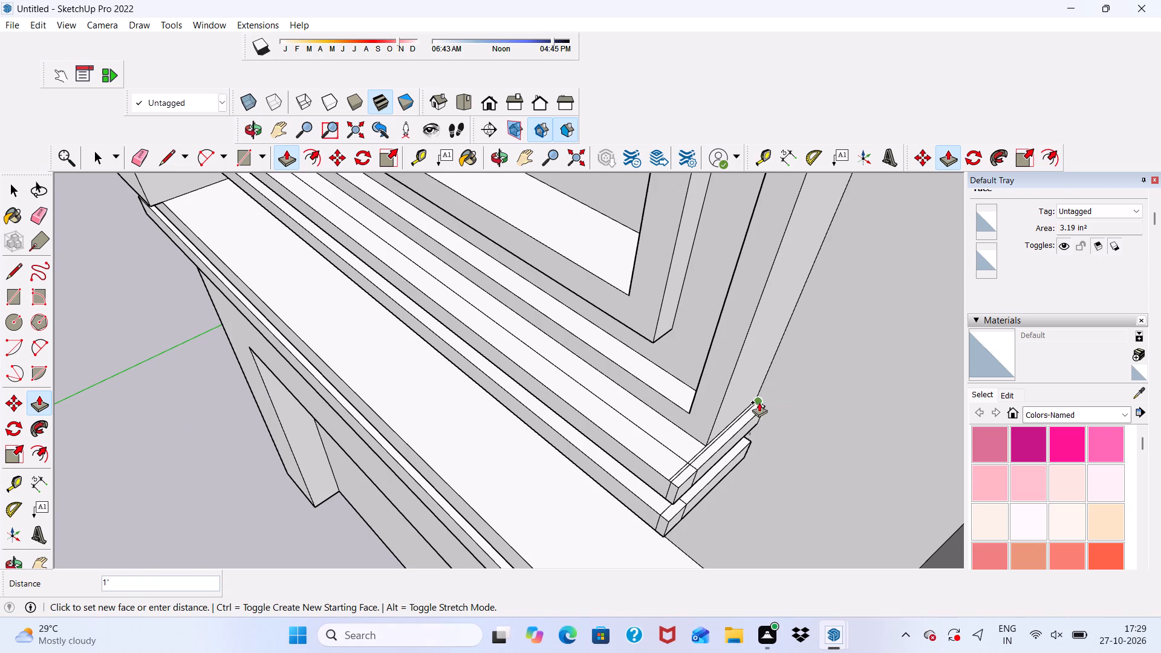
{"action": "left_click", "coordinate": [759, 405]}
Extrude the left end face of the upper strip sideways by about 1 3/8" past the sill block.
{"action": "scroll", "coordinate": [770, 301], "scroll_direction": "down", "scroll_amount": 4}
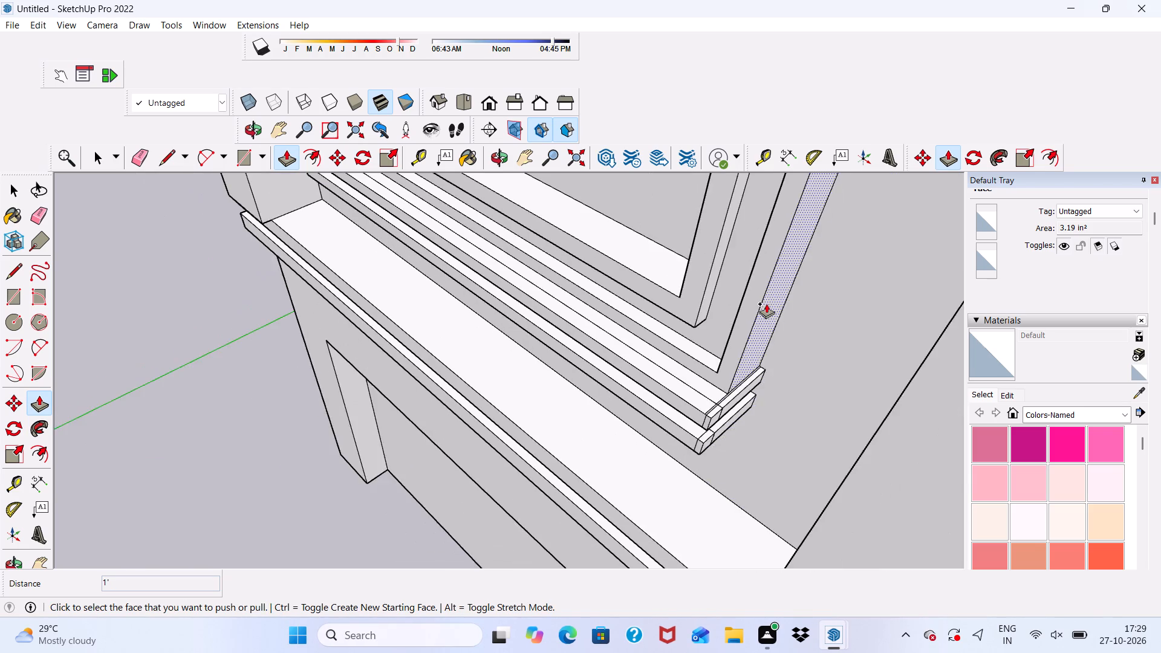
{"action": "scroll", "coordinate": [766, 304], "scroll_direction": "down", "scroll_amount": 7}
{"action": "middle_click_drag", "start_coordinate": [649, 424], "coordinate": [1018, 333]}
{"action": "scroll", "coordinate": [232, 345], "scroll_direction": "up", "scroll_amount": 4}
{"action": "scroll", "coordinate": [320, 253], "scroll_direction": "up", "scroll_amount": 2}
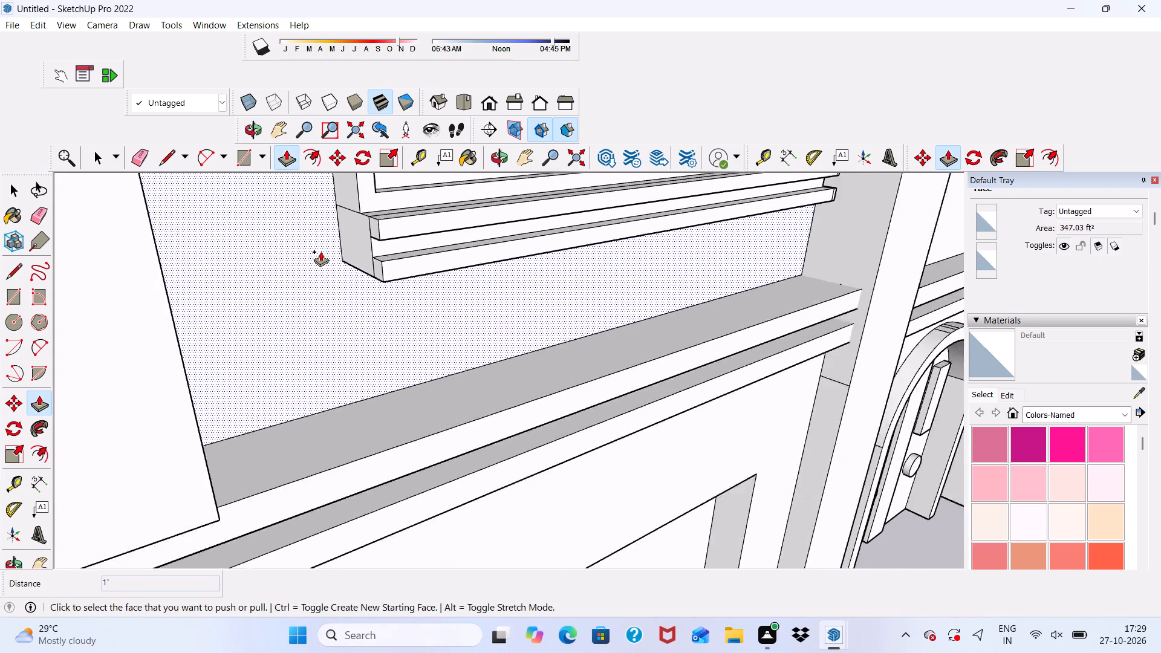
{"action": "scroll", "coordinate": [320, 252], "scroll_direction": "up", "scroll_amount": 2}
{"action": "middle_click_drag", "start_coordinate": [322, 251], "coordinate": [414, 317]}
{"action": "scroll", "coordinate": [485, 350], "scroll_direction": "up", "scroll_amount": 7}
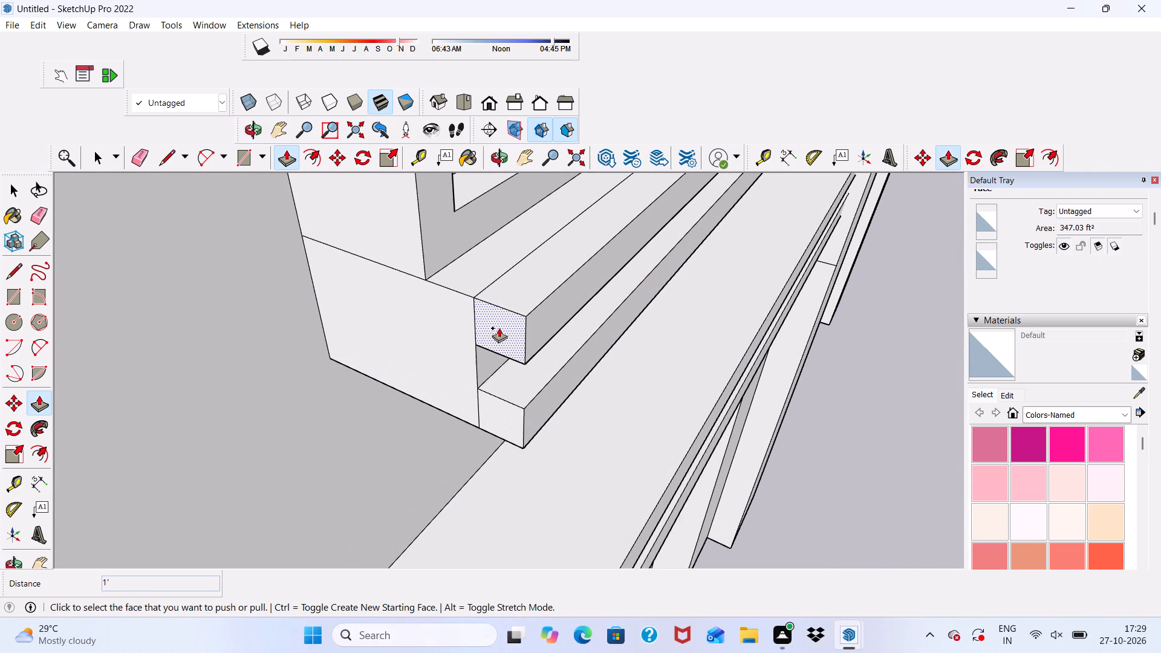
{"action": "left_click", "coordinate": [499, 328]}
{"action": "left_click", "coordinate": [479, 337]}
Extrude the narrow return face at the upper strip's left end back 1' along the sill block's side to the wall.
{"action": "scroll", "coordinate": [435, 314], "scroll_direction": "up", "scroll_amount": 5}
{"action": "scroll", "coordinate": [434, 308], "scroll_direction": "down", "scroll_amount": 1}
{"action": "middle_click_drag", "start_coordinate": [434, 308], "coordinate": [652, 307]}
{"action": "scroll", "coordinate": [522, 326], "scroll_direction": "up", "scroll_amount": 3}
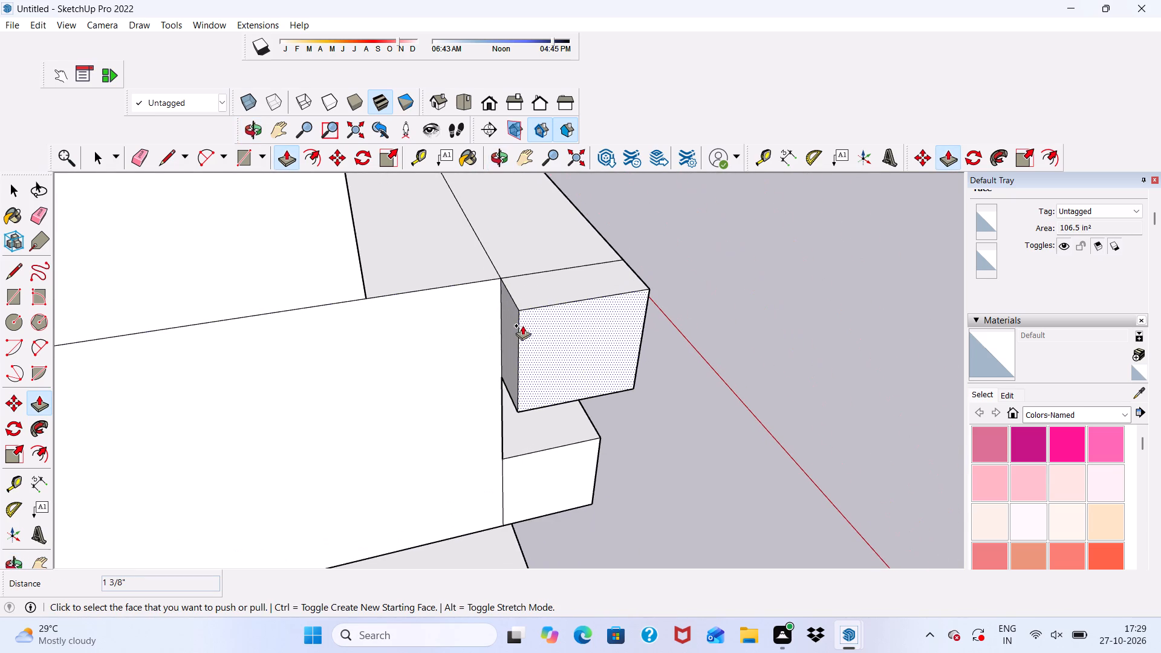
{"action": "left_click", "coordinate": [515, 328]}
{"action": "scroll", "coordinate": [350, 369], "scroll_direction": "down", "scroll_amount": 10}
{"action": "scroll", "coordinate": [126, 371], "scroll_direction": "up", "scroll_amount": 2}
{"action": "left_click", "coordinate": [99, 378]}
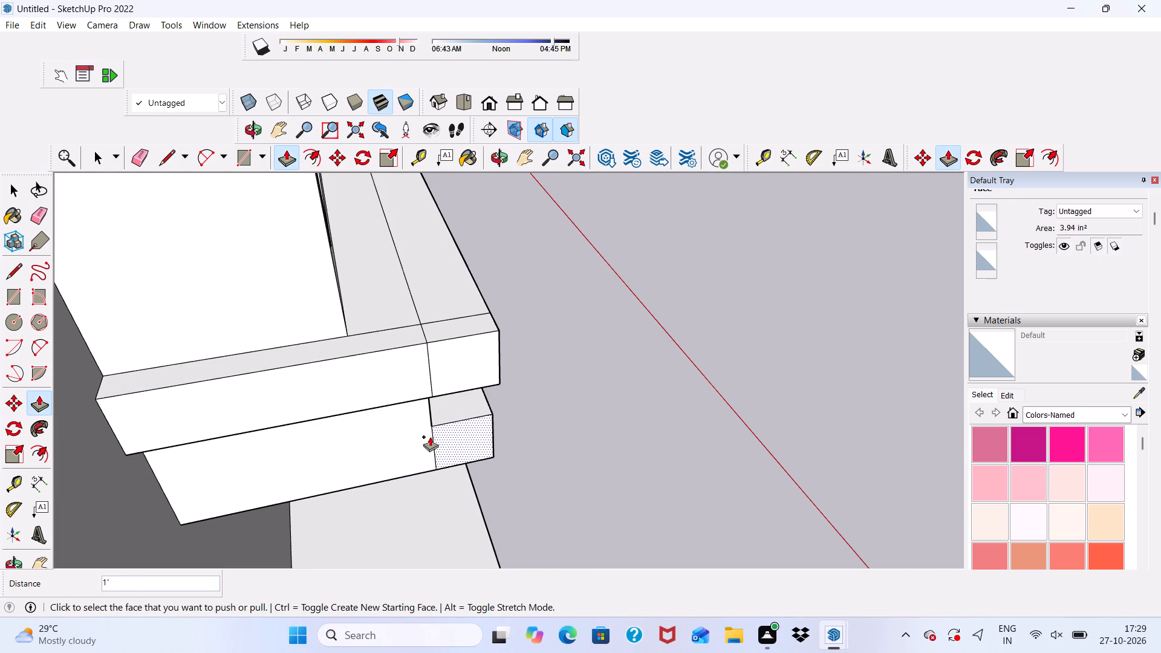
Extrude the left end face of the lower strip sideways by about 1 1/2" past the sill block.
{"action": "left_click", "coordinate": [445, 434]}
{"action": "left_click", "coordinate": [457, 453]}
Extrude the narrow return face at the lower strip's left end back 1' along the sill block's side to the wall.
{"action": "scroll", "coordinate": [382, 460], "scroll_direction": "up", "scroll_amount": 2}
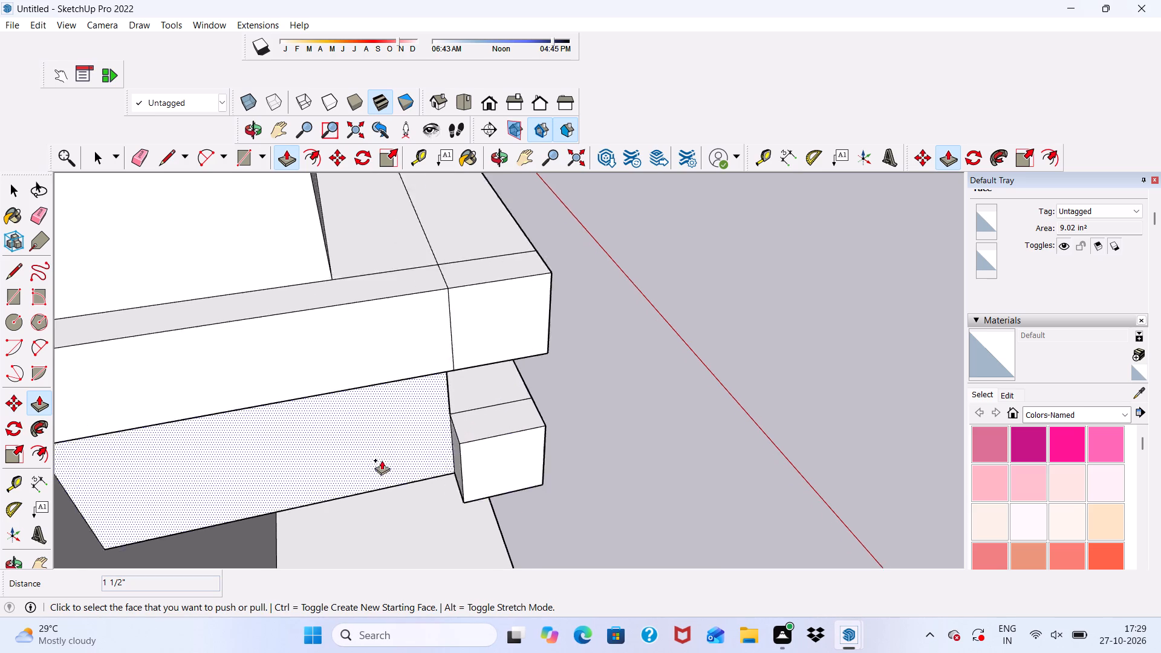
{"action": "scroll", "coordinate": [382, 460], "scroll_direction": "up", "scroll_amount": 9}
{"action": "left_click", "coordinate": [481, 453]}
{"action": "scroll", "coordinate": [298, 441], "scroll_direction": "down", "scroll_amount": 9}
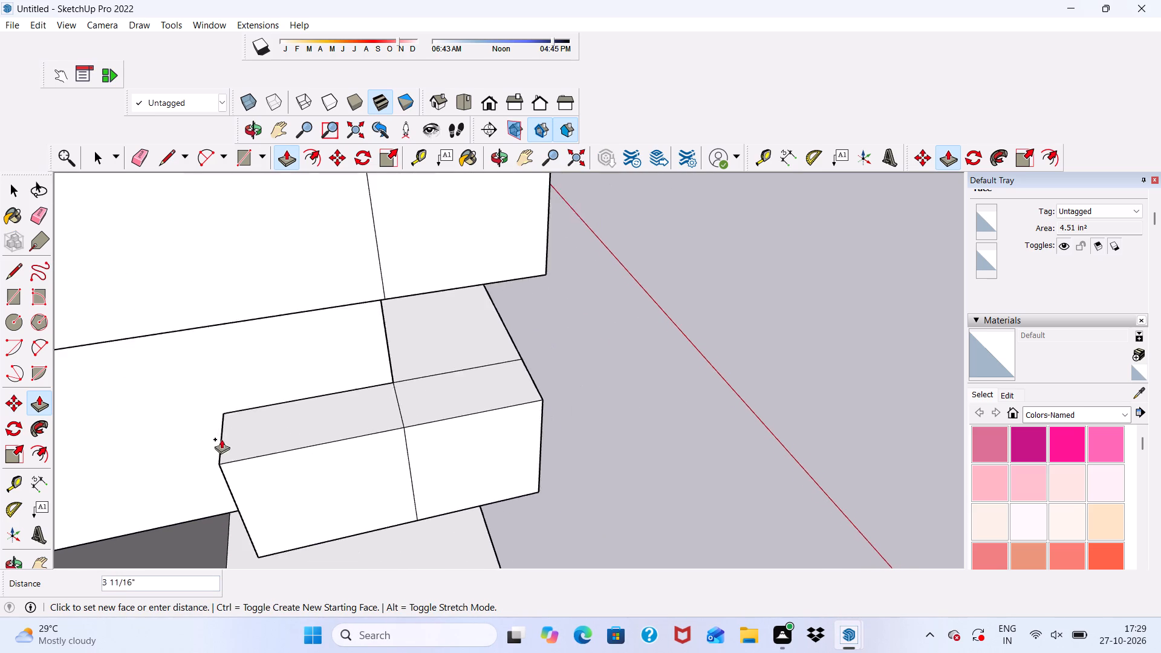
{"action": "scroll", "coordinate": [221, 439], "scroll_direction": "down", "scroll_amount": 11}
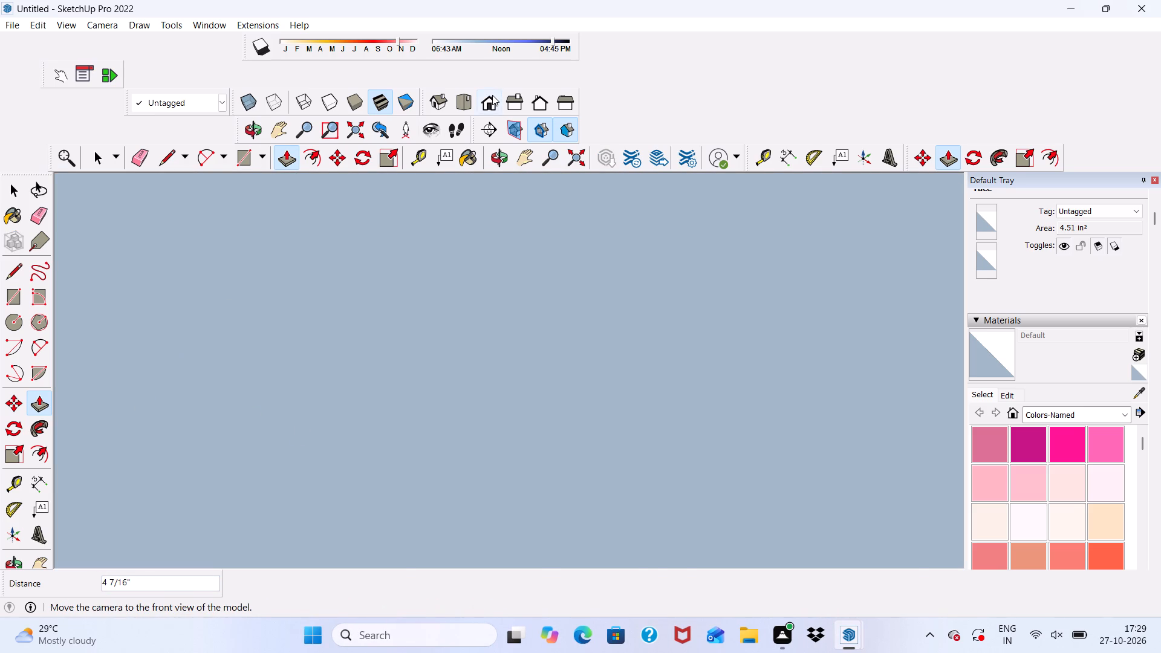
{"action": "left_click", "coordinate": [492, 95]}
{"action": "scroll", "coordinate": [377, 278], "scroll_direction": "down", "scroll_amount": 3}
{"action": "scroll", "coordinate": [312, 318], "scroll_direction": "down", "scroll_amount": 5}
{"action": "scroll", "coordinate": [224, 293], "scroll_direction": "down", "scroll_amount": 5}
{"action": "scroll", "coordinate": [156, 232], "scroll_direction": "up", "scroll_amount": 3}
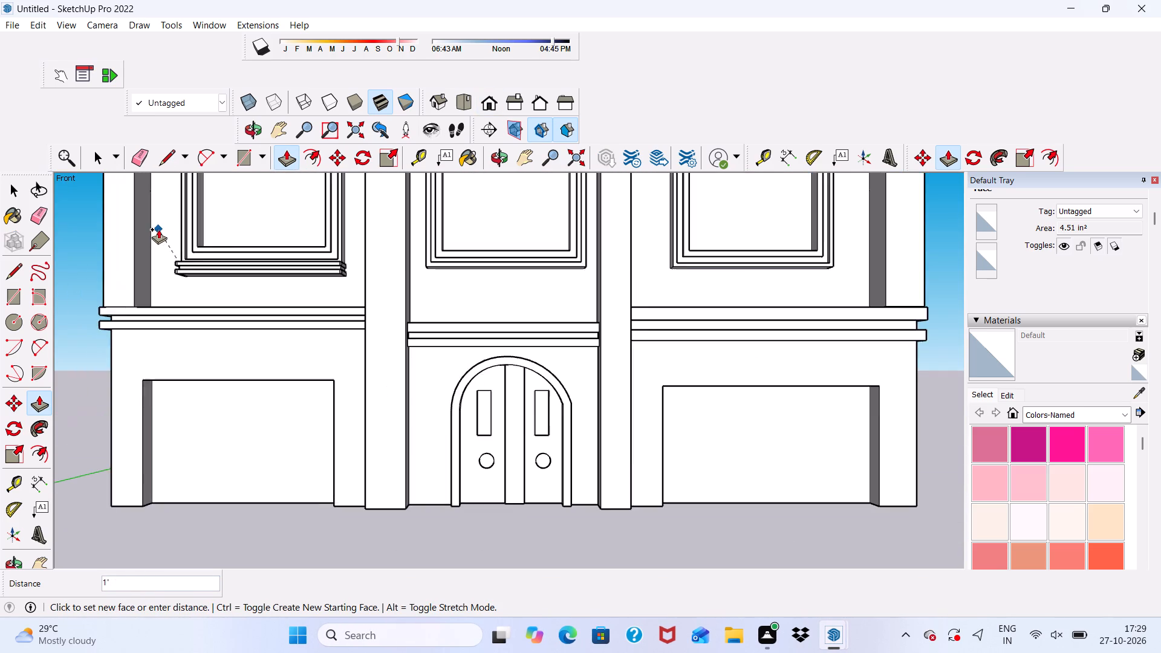
{"action": "scroll", "coordinate": [158, 229], "scroll_direction": "up", "scroll_amount": 7}
{"action": "middle_click_drag", "start_coordinate": [161, 229], "coordinate": [326, 327]}
{"action": "scroll", "coordinate": [327, 331], "scroll_direction": "down", "scroll_amount": 1}
{"action": "scroll", "coordinate": [191, 369], "scroll_direction": "up", "scroll_amount": 7}
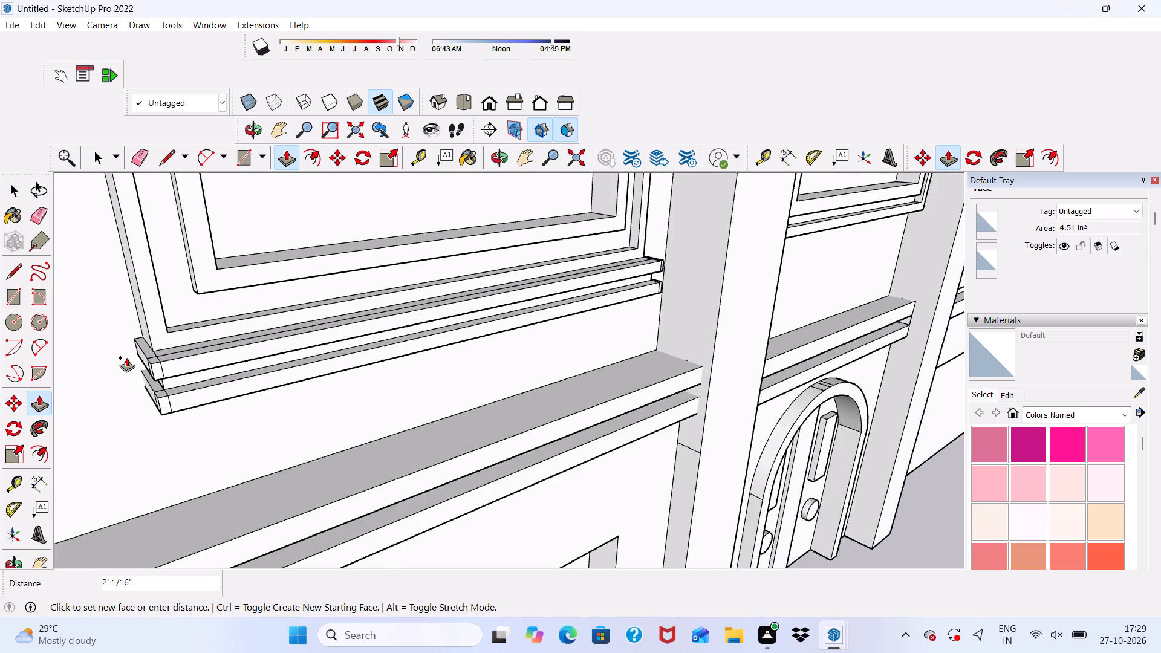
{"action": "scroll", "coordinate": [126, 357], "scroll_direction": "up", "scroll_amount": 12}
{"action": "left_click", "coordinate": [147, 364]}
Erase the leftover seam lines on the front and underside of the lower sill strip at its left end.
{"action": "scroll", "coordinate": [93, 344], "scroll_direction": "down", "scroll_amount": 6}
{"action": "middle_click_drag", "start_coordinate": [272, 447], "coordinate": [108, 277]}
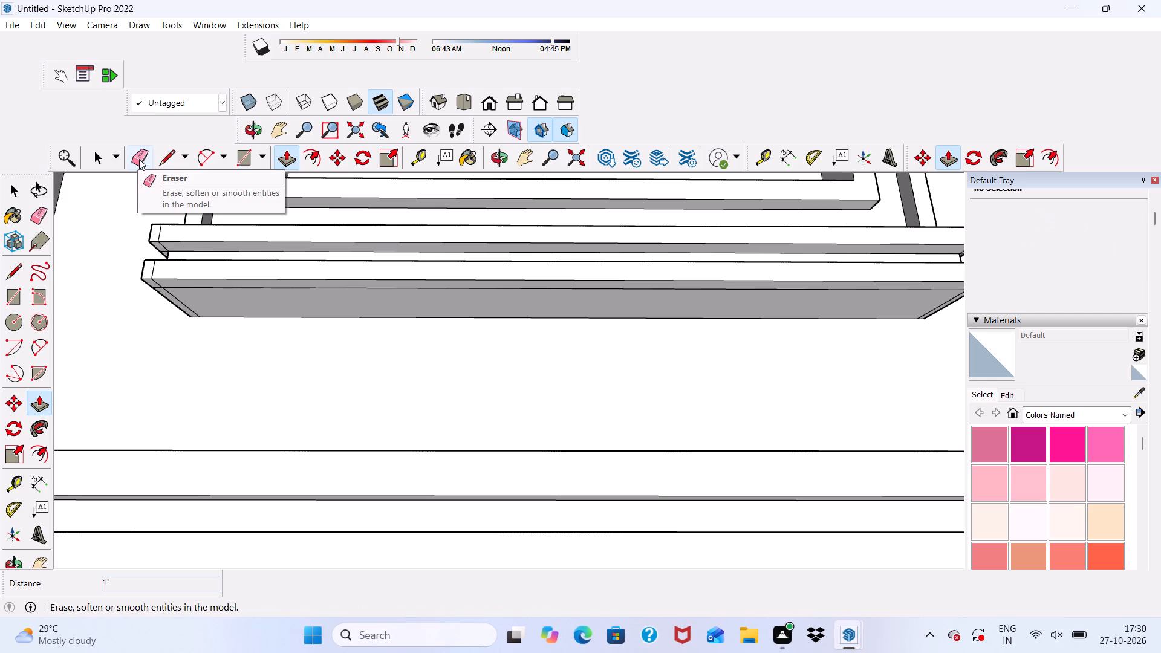
{"action": "left_click", "coordinate": [138, 149]}
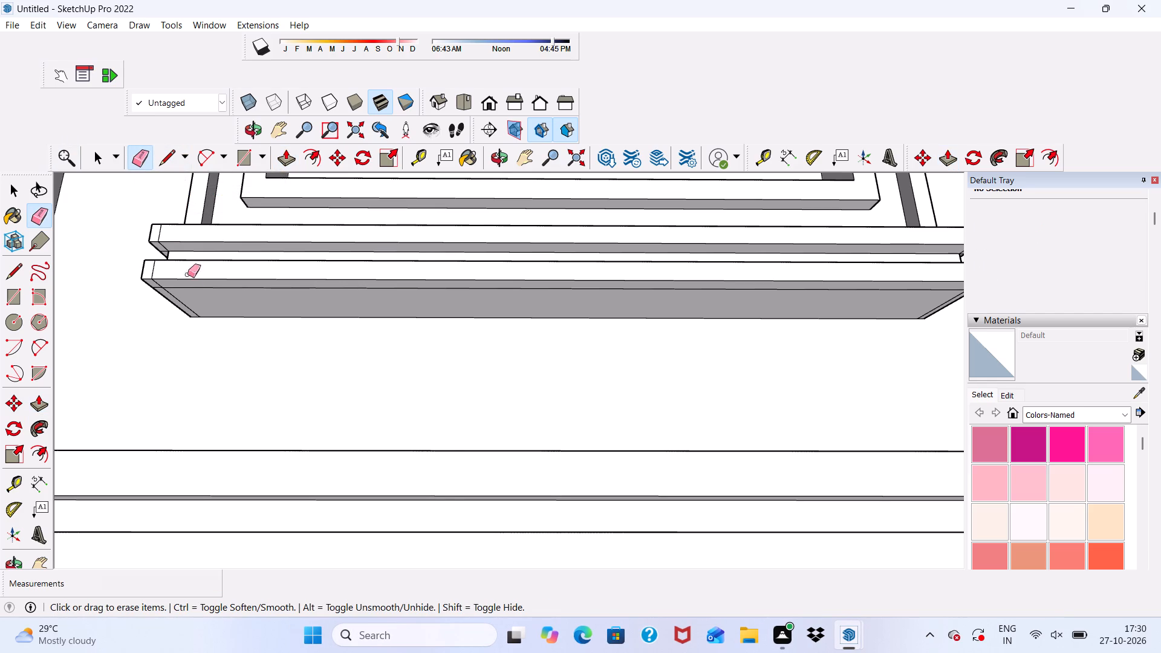
{"action": "scroll", "coordinate": [190, 291], "scroll_direction": "up", "scroll_amount": 10}
{"action": "left_click_drag", "start_coordinate": [155, 271], "coordinate": [152, 308]}
{"action": "left_click", "coordinate": [115, 268]}
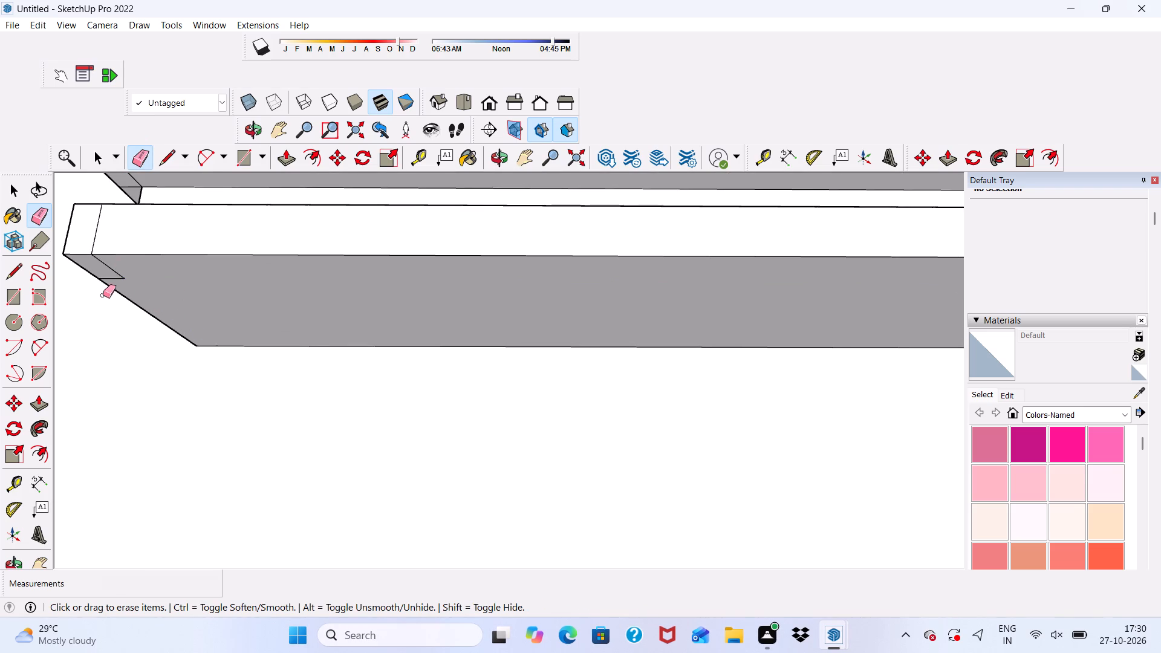
{"action": "scroll", "coordinate": [101, 297], "scroll_direction": "down", "scroll_amount": 3}
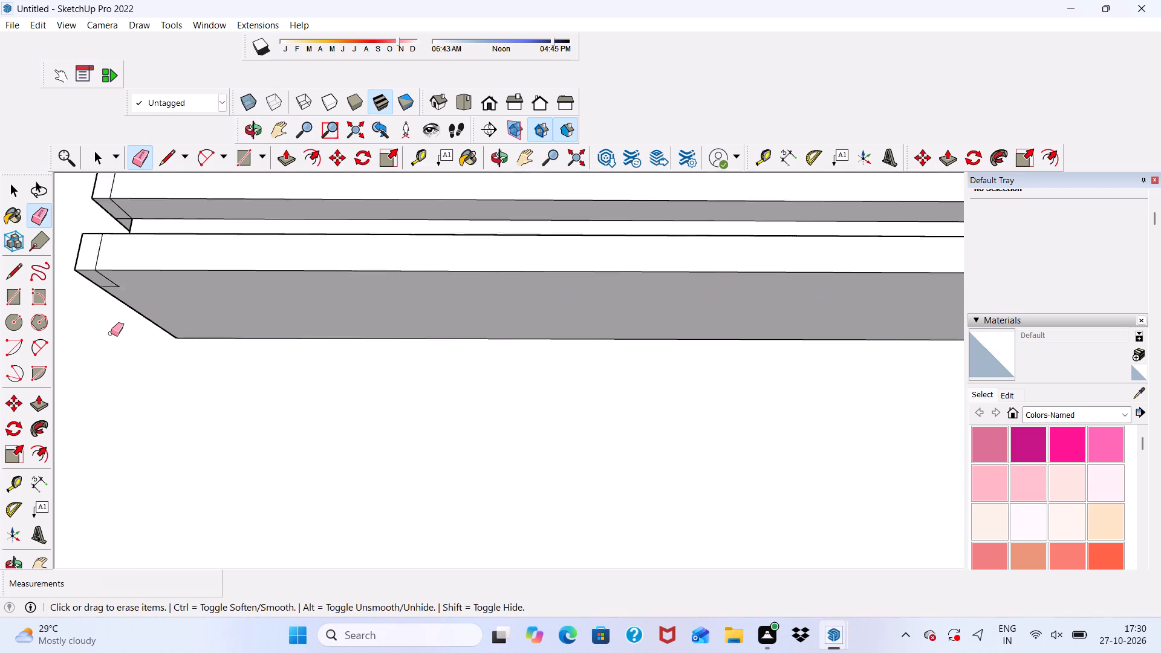
{"action": "scroll", "coordinate": [111, 333], "scroll_direction": "down", "scroll_amount": 6}
{"action": "scroll", "coordinate": [79, 282], "scroll_direction": "up", "scroll_amount": 10}
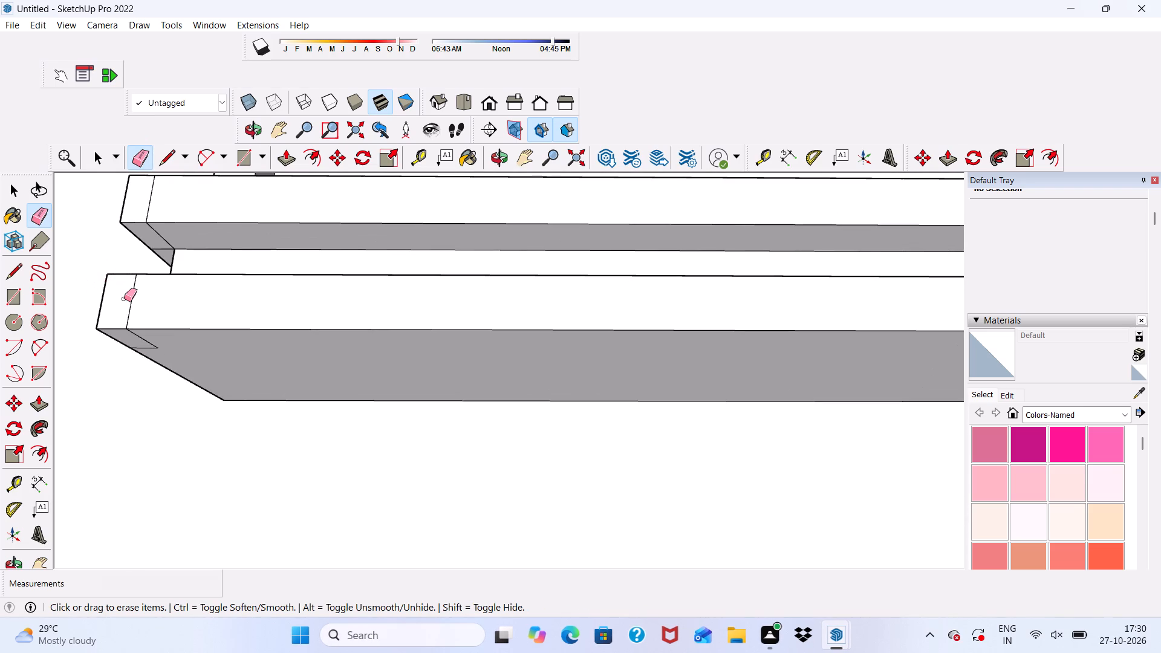
{"action": "left_click_drag", "start_coordinate": [124, 299], "coordinate": [147, 306]}
{"action": "scroll", "coordinate": [156, 368], "scroll_direction": "up", "scroll_amount": 5}
{"action": "left_click_drag", "start_coordinate": [139, 305], "coordinate": [149, 333]}
{"action": "scroll", "coordinate": [149, 331], "scroll_direction": "down", "scroll_amount": 10}
Erase the leftover seam lines on the top of the lower sill strip at its left end.
{"action": "middle_click_drag", "start_coordinate": [179, 289], "coordinate": [216, 501]}
{"action": "scroll", "coordinate": [122, 421], "scroll_direction": "up", "scroll_amount": 9}
{"action": "left_click_drag", "start_coordinate": [122, 370], "coordinate": [141, 420]}
{"action": "scroll", "coordinate": [180, 390], "scroll_direction": "down", "scroll_amount": 2}
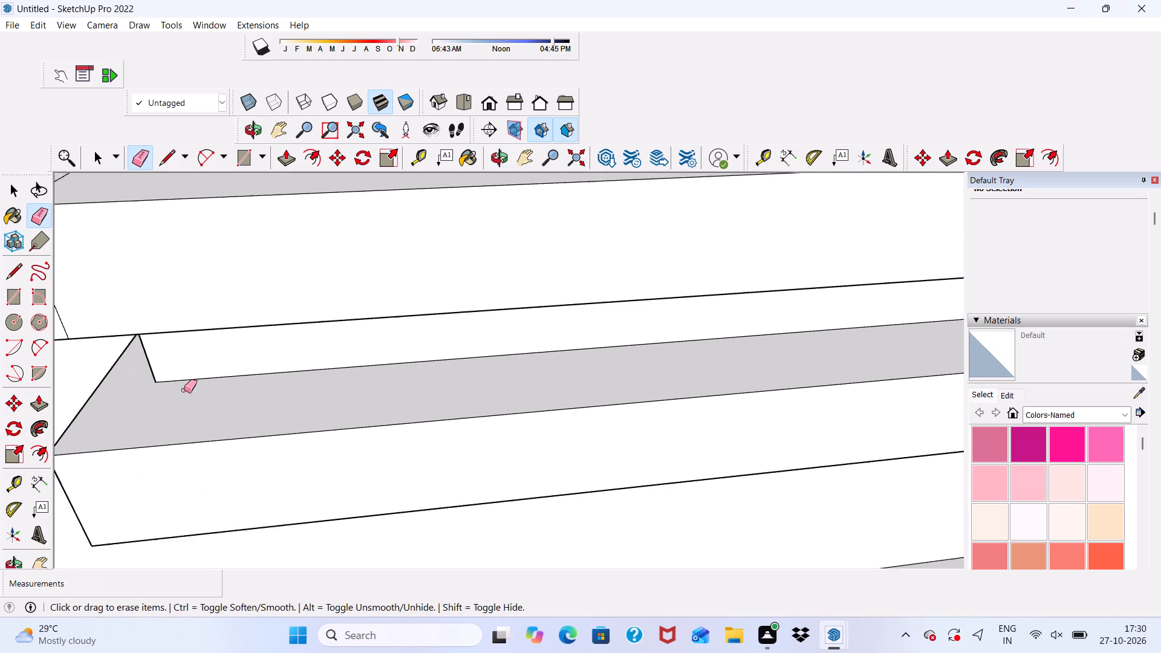
Erase the leftover seam lines on the front and top of the upper sill strip at its left end.
{"action": "scroll", "coordinate": [184, 390], "scroll_direction": "down", "scroll_amount": 7}
{"action": "scroll", "coordinate": [155, 345], "scroll_direction": "up", "scroll_amount": 6}
{"action": "left_click_drag", "start_coordinate": [180, 331], "coordinate": [214, 334]}
{"action": "scroll", "coordinate": [214, 334], "scroll_direction": "down", "scroll_amount": 1}
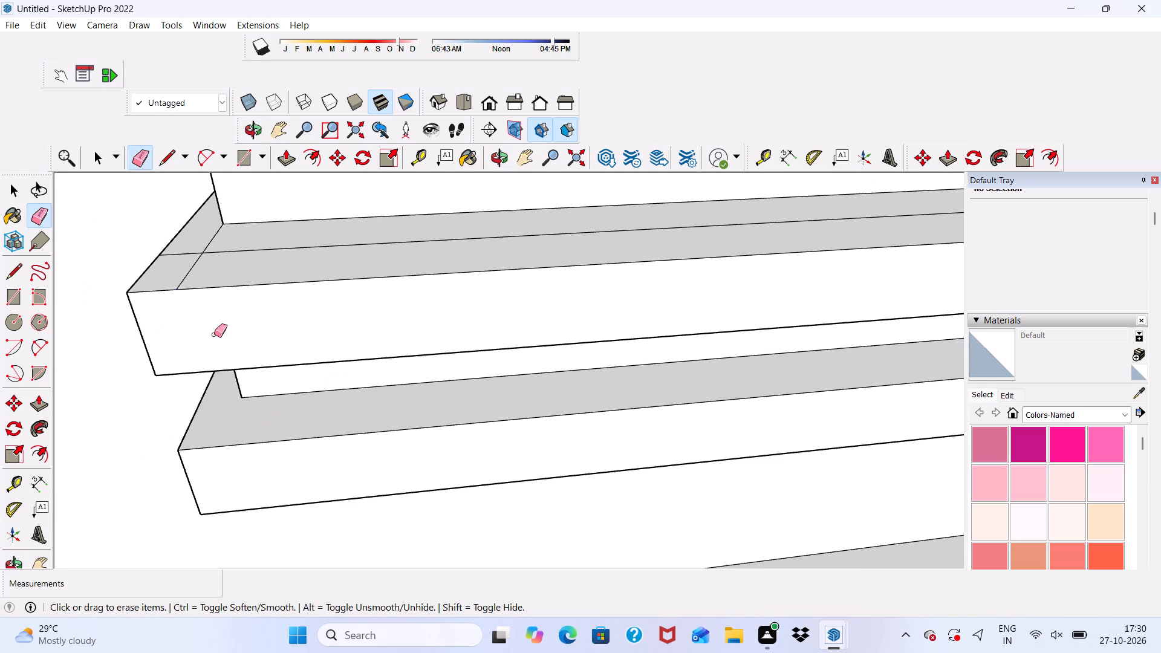
{"action": "middle_click_drag", "start_coordinate": [215, 334], "coordinate": [250, 374]}
{"action": "scroll", "coordinate": [201, 322], "scroll_direction": "up", "scroll_amount": 3}
{"action": "left_click_drag", "start_coordinate": [174, 284], "coordinate": [190, 320]}
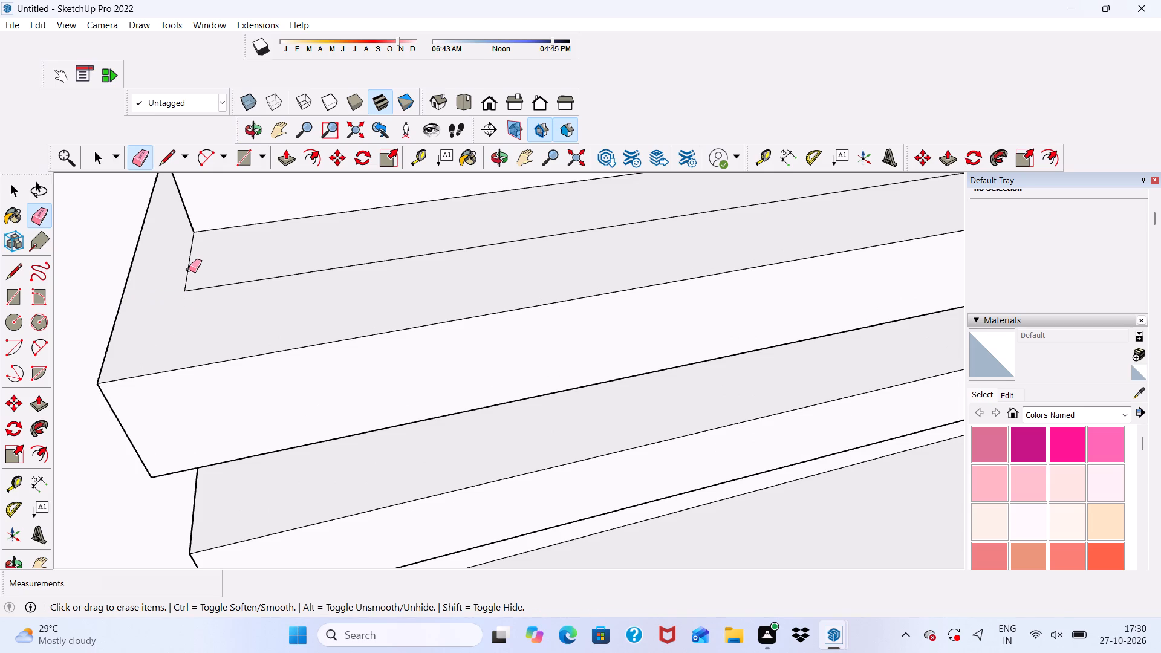
{"action": "left_click_drag", "start_coordinate": [189, 270], "coordinate": [250, 284]}
Erase the leftover seam lines on the underside of the upper sill strip at its left end.
{"action": "scroll", "coordinate": [250, 281], "scroll_direction": "down", "scroll_amount": 5}
{"action": "middle_click_drag", "start_coordinate": [284, 395], "coordinate": [265, 114]}
{"action": "scroll", "coordinate": [268, 264], "scroll_direction": "up", "scroll_amount": 4}
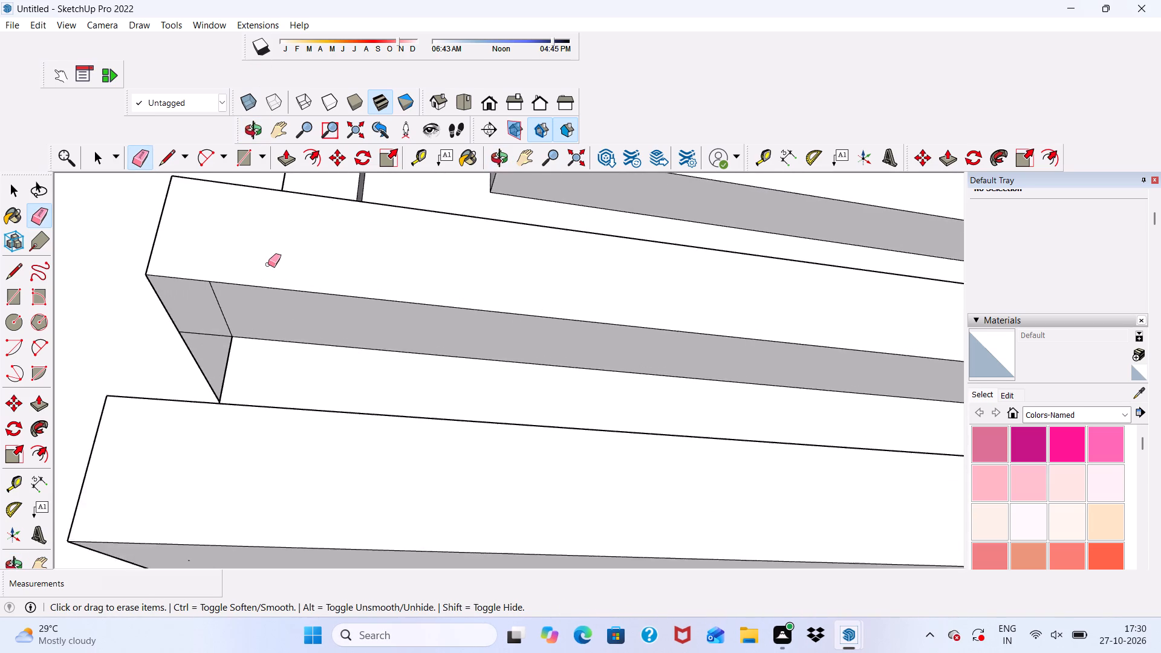
{"action": "scroll", "coordinate": [268, 264], "scroll_direction": "up", "scroll_amount": 5}
{"action": "left_click_drag", "start_coordinate": [227, 278], "coordinate": [207, 336]}
{"action": "scroll", "coordinate": [152, 288], "scroll_direction": "down", "scroll_amount": 6}
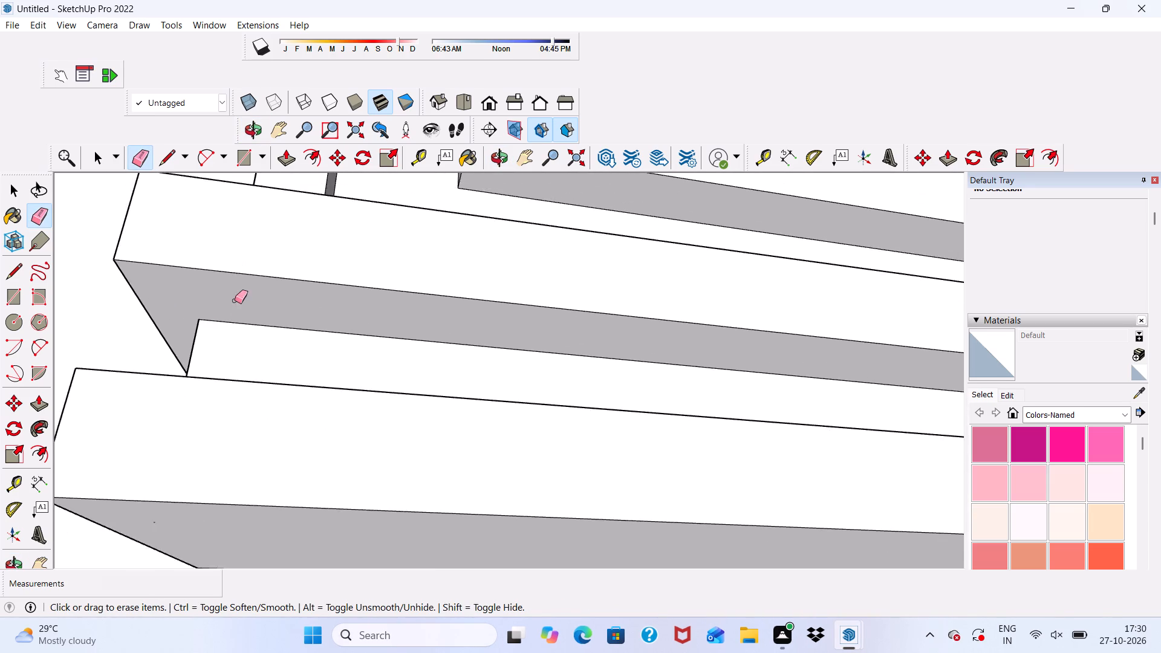
{"action": "scroll", "coordinate": [235, 301], "scroll_direction": "down", "scroll_amount": 19}
{"action": "scroll", "coordinate": [865, 407], "scroll_direction": "up", "scroll_amount": 5}
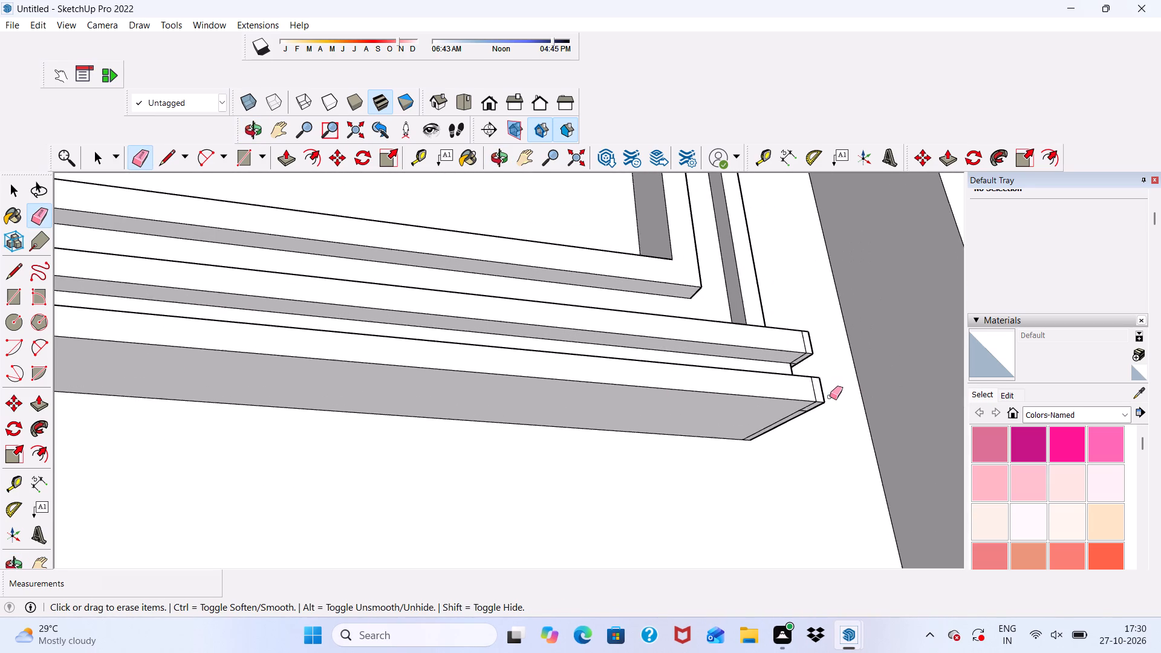
Erase the leftover seam lines on the underside and front of the lower sill strip at its right end.
{"action": "middle_click_drag", "start_coordinate": [830, 397], "coordinate": [798, 294]}
{"action": "scroll", "coordinate": [808, 340], "scroll_direction": "up", "scroll_amount": 9}
{"action": "left_click_drag", "start_coordinate": [821, 360], "coordinate": [821, 381]}
{"action": "left_click_drag", "start_coordinate": [811, 388], "coordinate": [801, 401]}
{"action": "left_click_drag", "start_coordinate": [791, 391], "coordinate": [798, 409]}
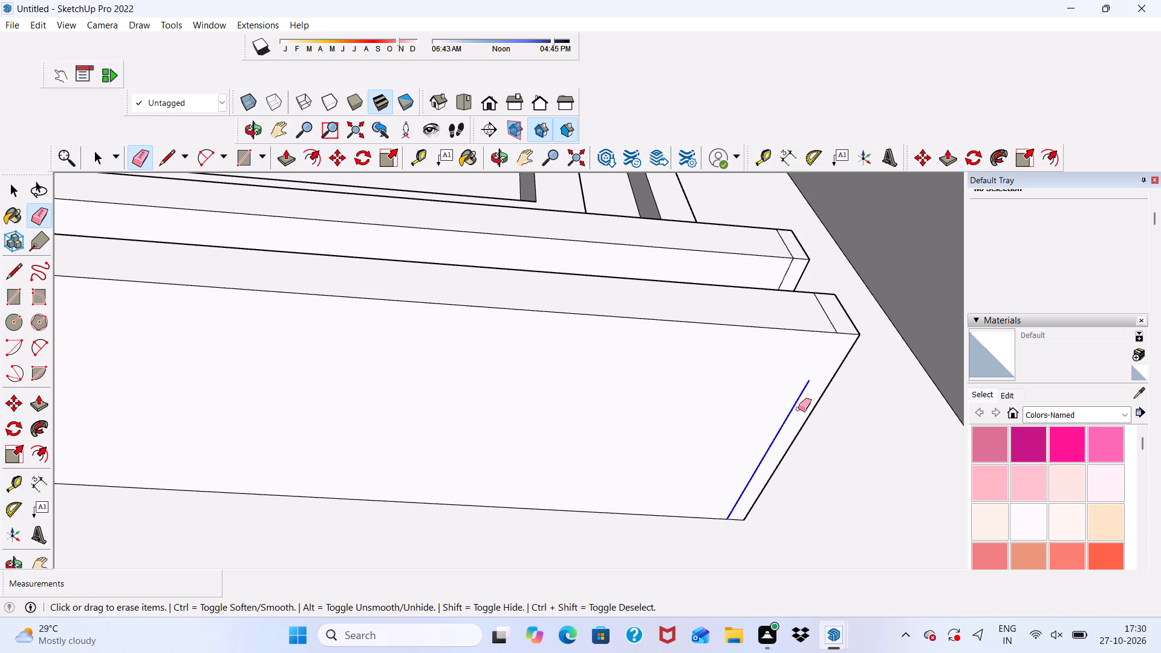
{"action": "scroll", "coordinate": [753, 319], "scroll_direction": "down", "scroll_amount": 2}
{"action": "middle_click_drag", "start_coordinate": [753, 319], "coordinate": [768, 416]}
{"action": "scroll", "coordinate": [796, 386], "scroll_direction": "up", "scroll_amount": 4}
{"action": "left_click_drag", "start_coordinate": [810, 378], "coordinate": [830, 371]}
Erase the leftover seam line on the front of the upper sill strip at its right end.
{"action": "middle_click_drag", "start_coordinate": [807, 351], "coordinate": [824, 475]}
{"action": "scroll", "coordinate": [712, 238], "scroll_direction": "down", "scroll_amount": 5}
{"action": "scroll", "coordinate": [799, 305], "scroll_direction": "up", "scroll_amount": 8}
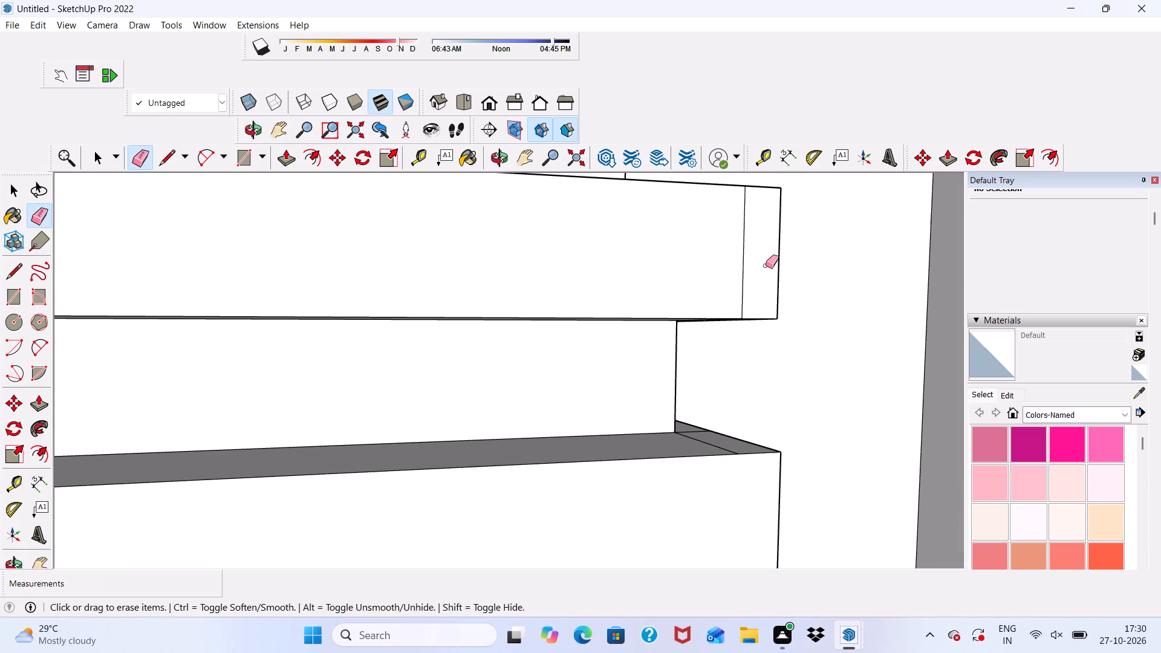
{"action": "scroll", "coordinate": [766, 265], "scroll_direction": "up", "scroll_amount": 1}
{"action": "left_click_drag", "start_coordinate": [761, 264], "coordinate": [746, 271]}
{"action": "left_click_drag", "start_coordinate": [753, 267], "coordinate": [741, 278]}
Erase the leftover seam lines on the underside of the upper sill strip at its right end, keeping the underside face intact.
{"action": "scroll", "coordinate": [736, 291], "scroll_direction": "down", "scroll_amount": 1}
{"action": "middle_click_drag", "start_coordinate": [736, 293], "coordinate": [723, 191]}
{"action": "scroll", "coordinate": [720, 358], "scroll_direction": "up", "scroll_amount": 5}
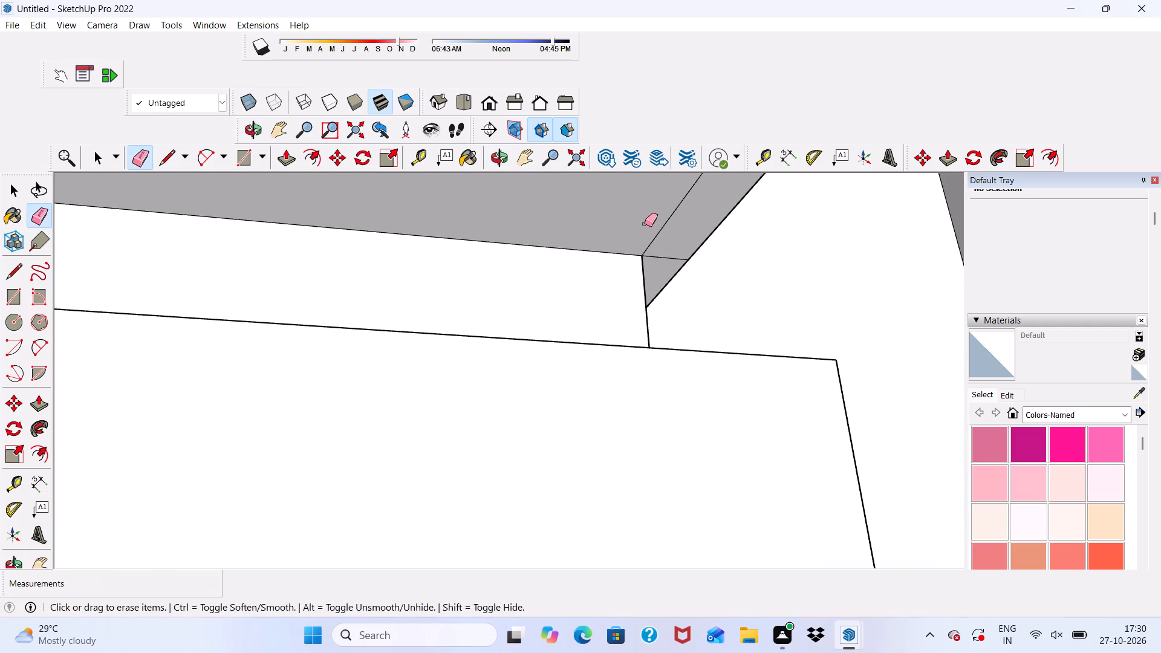
{"action": "left_click_drag", "start_coordinate": [663, 218], "coordinate": [683, 264]}
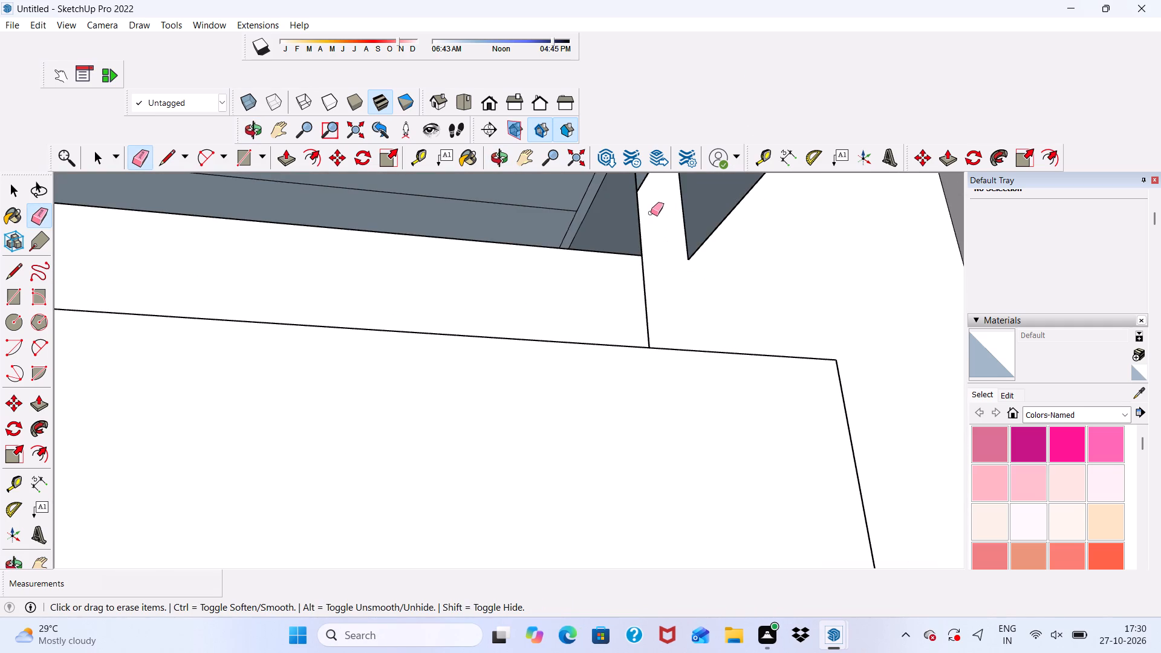
{"action": "key", "text": "ctrl+z"}
{"action": "scroll", "coordinate": [651, 213], "scroll_direction": "down", "scroll_amount": 2}
{"action": "scroll", "coordinate": [652, 214], "scroll_direction": "up", "scroll_amount": 3}
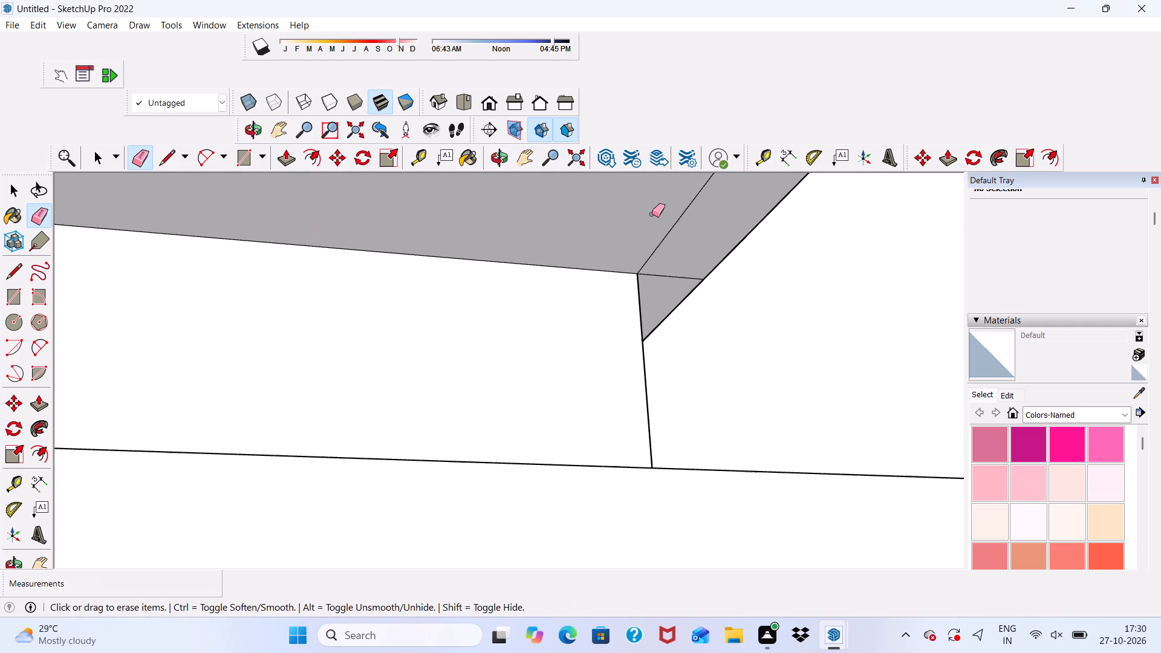
{"action": "scroll", "coordinate": [652, 214], "scroll_direction": "up", "scroll_amount": 6}
{"action": "left_click_drag", "start_coordinate": [677, 223], "coordinate": [669, 287]}
{"action": "left_click", "coordinate": [669, 287]}
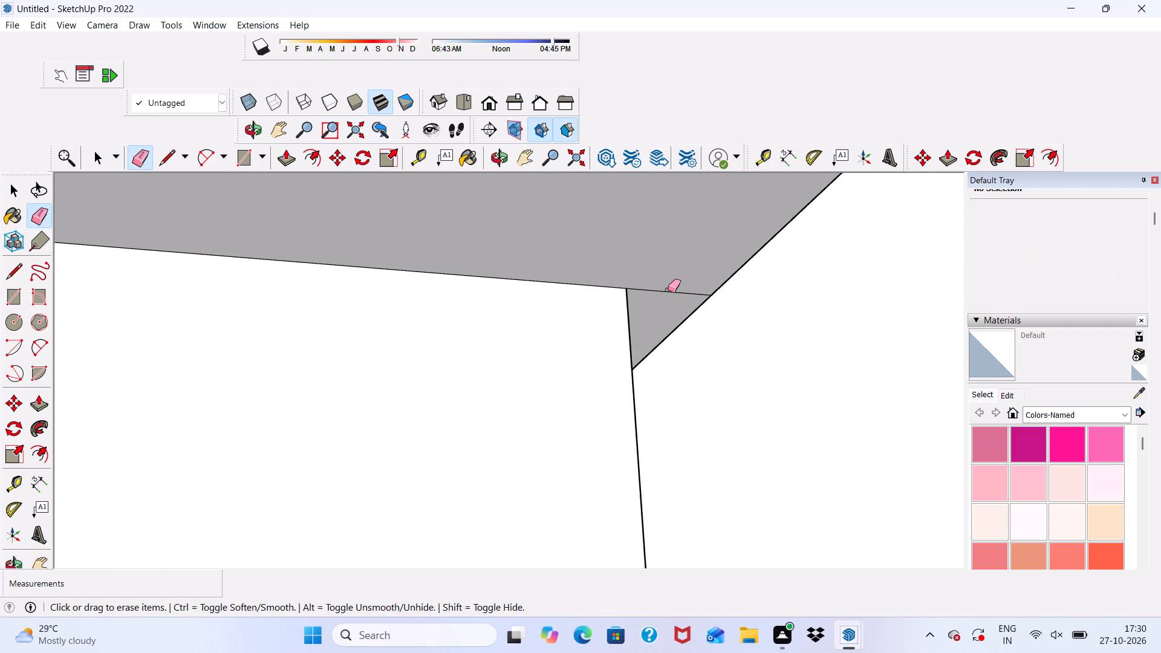
Erase the leftover seam lines on the top of the lower sill strip at its right end.
{"action": "scroll", "coordinate": [674, 235], "scroll_direction": "down", "scroll_amount": 9}
{"action": "middle_click_drag", "start_coordinate": [726, 328], "coordinate": [742, 385]}
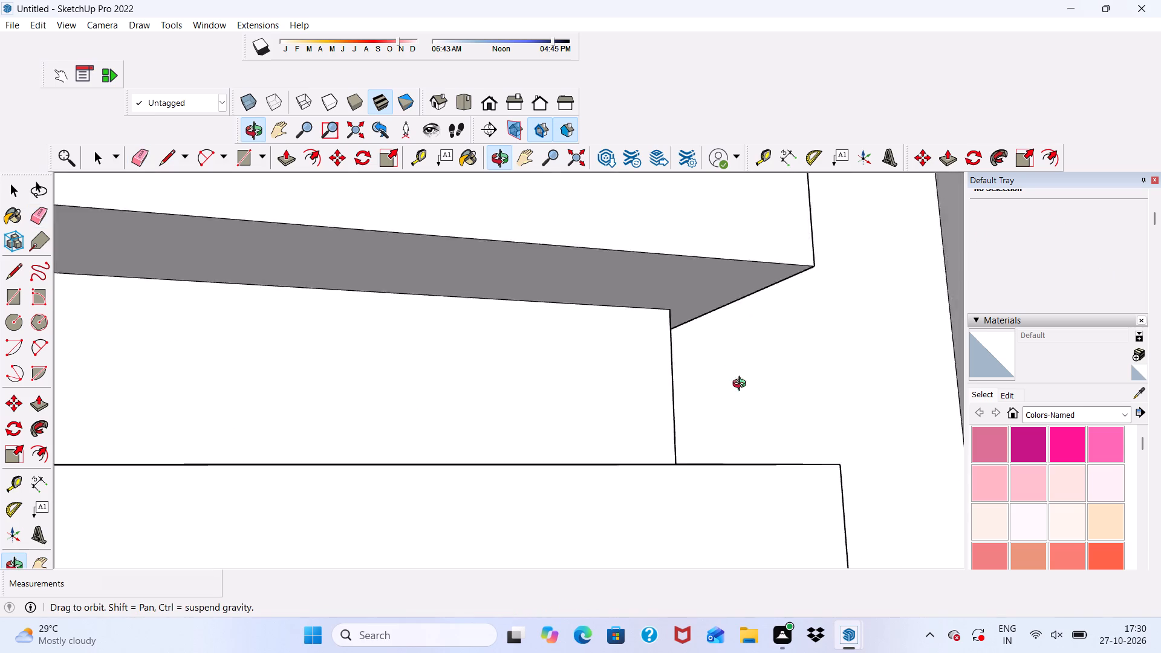
{"action": "middle_click_drag", "start_coordinate": [742, 385], "coordinate": [743, 499]}
{"action": "scroll", "coordinate": [572, 323], "scroll_direction": "down", "scroll_amount": 10}
{"action": "scroll", "coordinate": [629, 444], "scroll_direction": "up", "scroll_amount": 12}
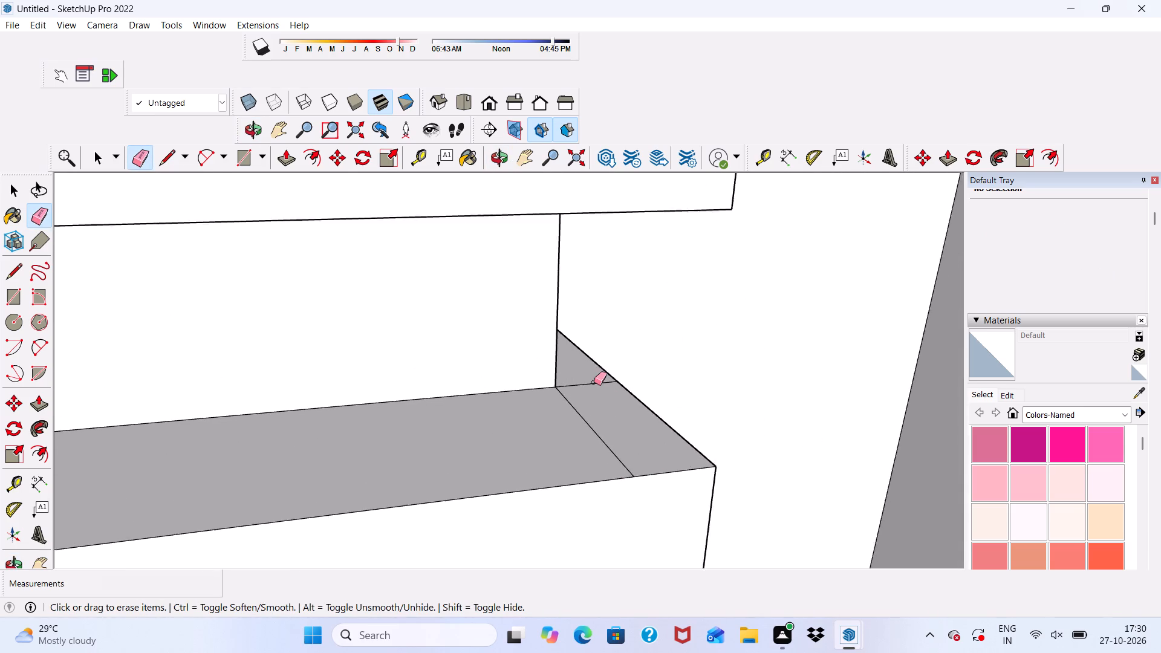
{"action": "scroll", "coordinate": [594, 382], "scroll_direction": "up", "scroll_amount": 2}
{"action": "left_click_drag", "start_coordinate": [593, 382], "coordinate": [567, 444]}
Erase the leftover seam lines on the right end faces of the stepped sill.
{"action": "scroll", "coordinate": [560, 430], "scroll_direction": "down", "scroll_amount": 8}
{"action": "middle_click_drag", "start_coordinate": [545, 378], "coordinate": [545, 392]}
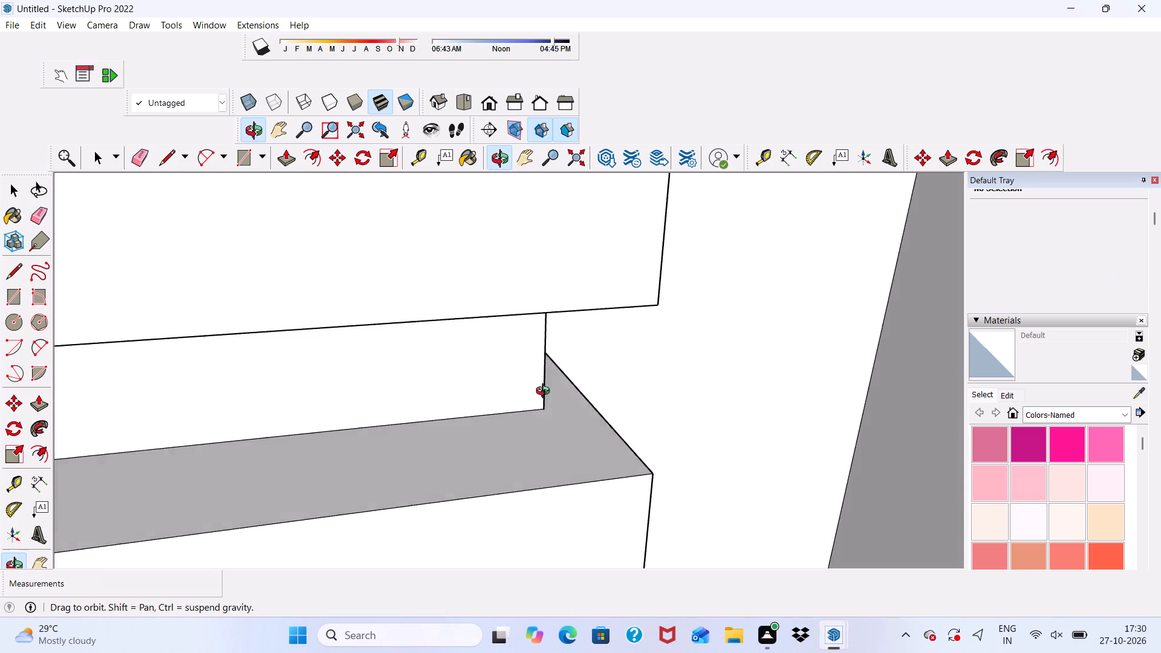
{"action": "middle_click_drag", "start_coordinate": [545, 392], "coordinate": [336, 403]}
{"action": "left_click_drag", "start_coordinate": [406, 464], "coordinate": [414, 461]}
{"action": "scroll", "coordinate": [420, 446], "scroll_direction": "down", "scroll_amount": 8}
{"action": "scroll", "coordinate": [397, 340], "scroll_direction": "up", "scroll_amount": 4}
{"action": "left_click_drag", "start_coordinate": [420, 330], "coordinate": [396, 359]}
{"action": "left_click_drag", "start_coordinate": [408, 351], "coordinate": [416, 363]}
Erase the leftover seam lines on the top of the upper sill strip at its right end, beside the window frame.
{"action": "middle_click_drag", "start_coordinate": [370, 323], "coordinate": [423, 469]}
{"action": "scroll", "coordinate": [397, 400], "scroll_direction": "up", "scroll_amount": 3}
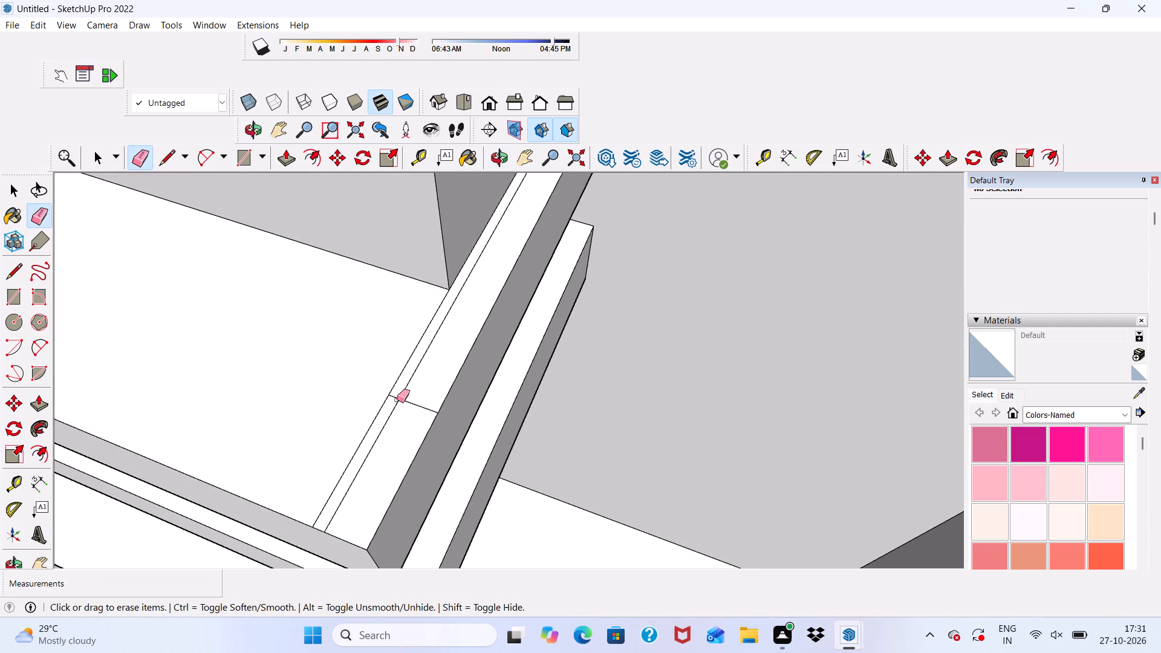
{"action": "left_click_drag", "start_coordinate": [386, 380], "coordinate": [402, 409]}
{"action": "left_click", "coordinate": [405, 388]}
{"action": "left_click_drag", "start_coordinate": [406, 383], "coordinate": [411, 371]}
{"action": "left_click_drag", "start_coordinate": [414, 386], "coordinate": [415, 391]}
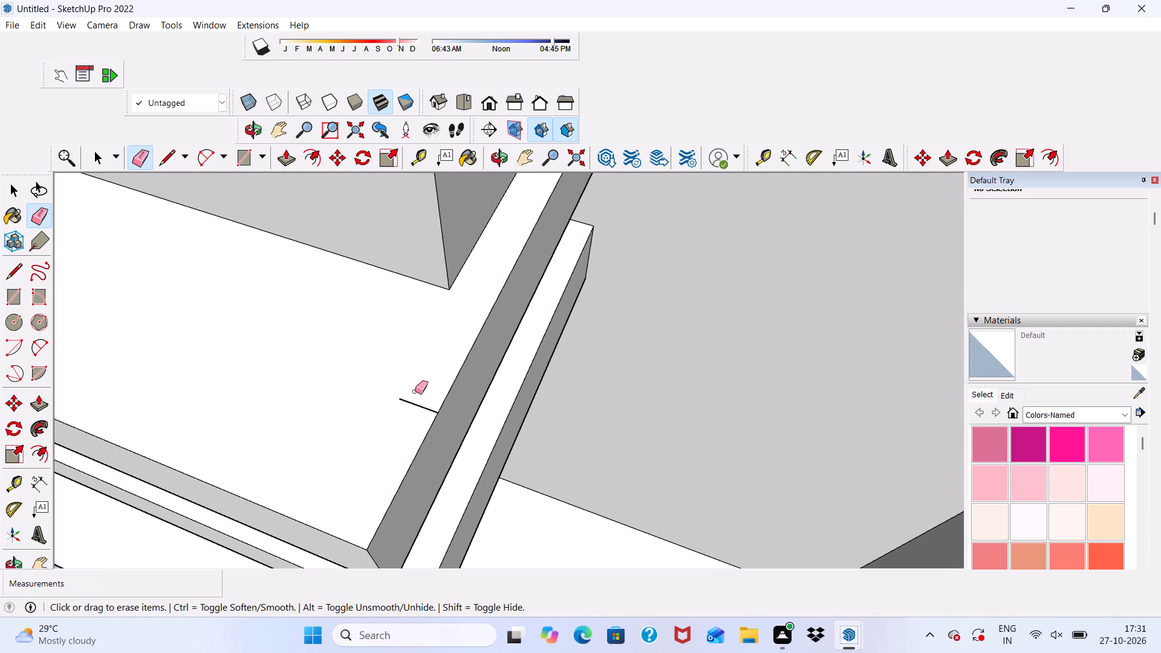
{"action": "left_click_drag", "start_coordinate": [415, 391], "coordinate": [415, 409]}
Erase the leftover seam lines on the left end faces of the stepped sill.
{"action": "scroll", "coordinate": [435, 368], "scroll_direction": "down", "scroll_amount": 6}
{"action": "middle_click_drag", "start_coordinate": [435, 451], "coordinate": [418, 308]}
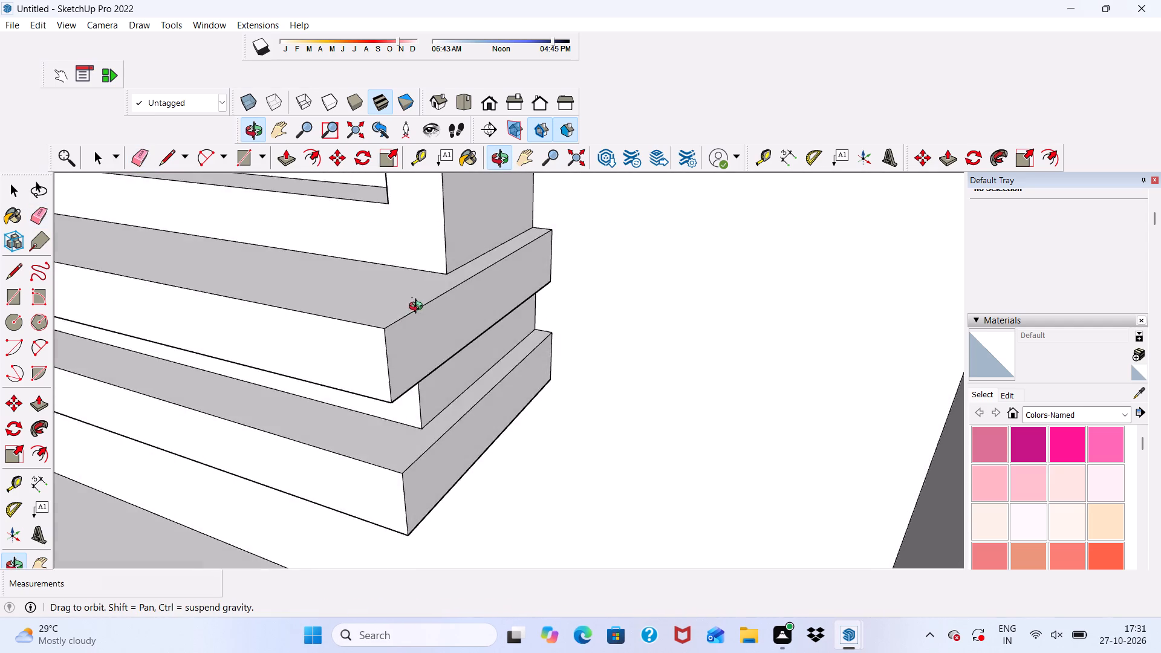
{"action": "middle_click_drag", "start_coordinate": [418, 308], "coordinate": [201, 289]}
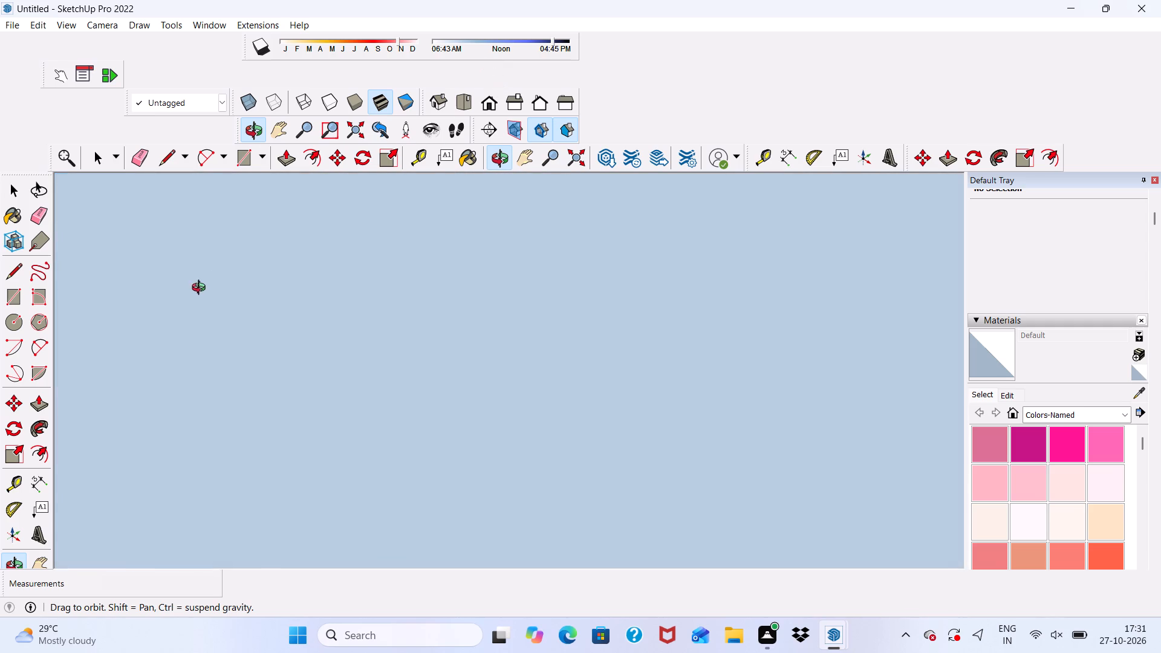
{"action": "middle_click_drag", "start_coordinate": [201, 289], "coordinate": [503, 285]}
{"action": "scroll", "coordinate": [512, 281], "scroll_direction": "up", "scroll_amount": 1}
{"action": "scroll", "coordinate": [516, 271], "scroll_direction": "down", "scroll_amount": 14}
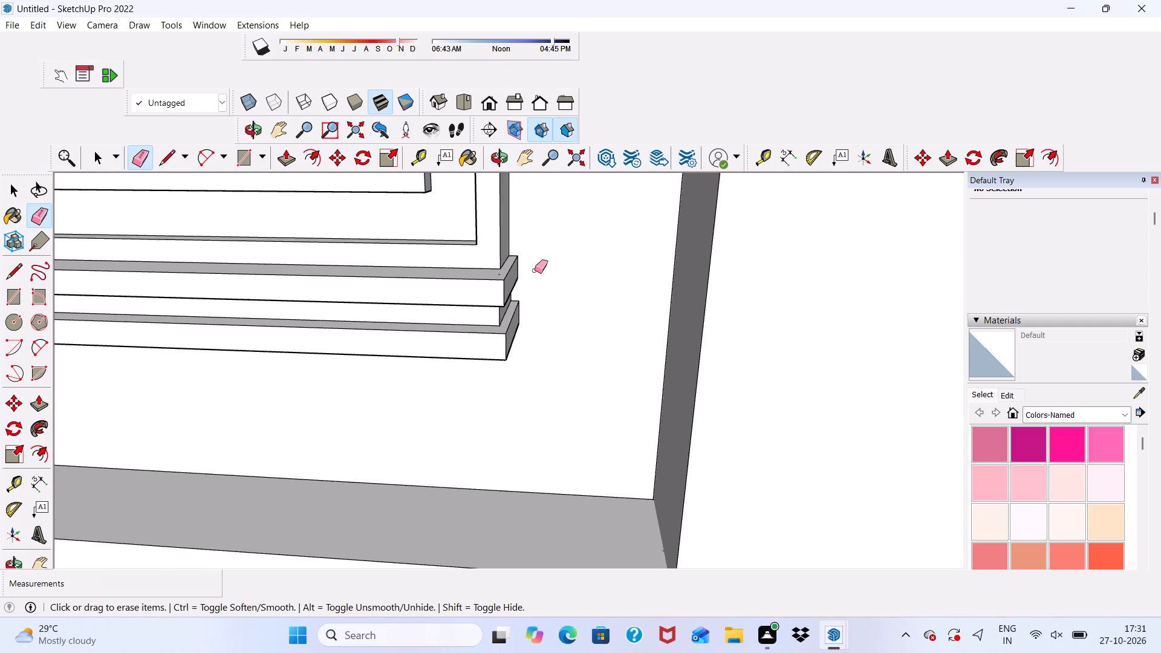
{"action": "scroll", "coordinate": [535, 270], "scroll_direction": "down", "scroll_amount": 3}
{"action": "scroll", "coordinate": [216, 288], "scroll_direction": "down", "scroll_amount": 11}
{"action": "scroll", "coordinate": [232, 326], "scroll_direction": "up", "scroll_amount": 12}
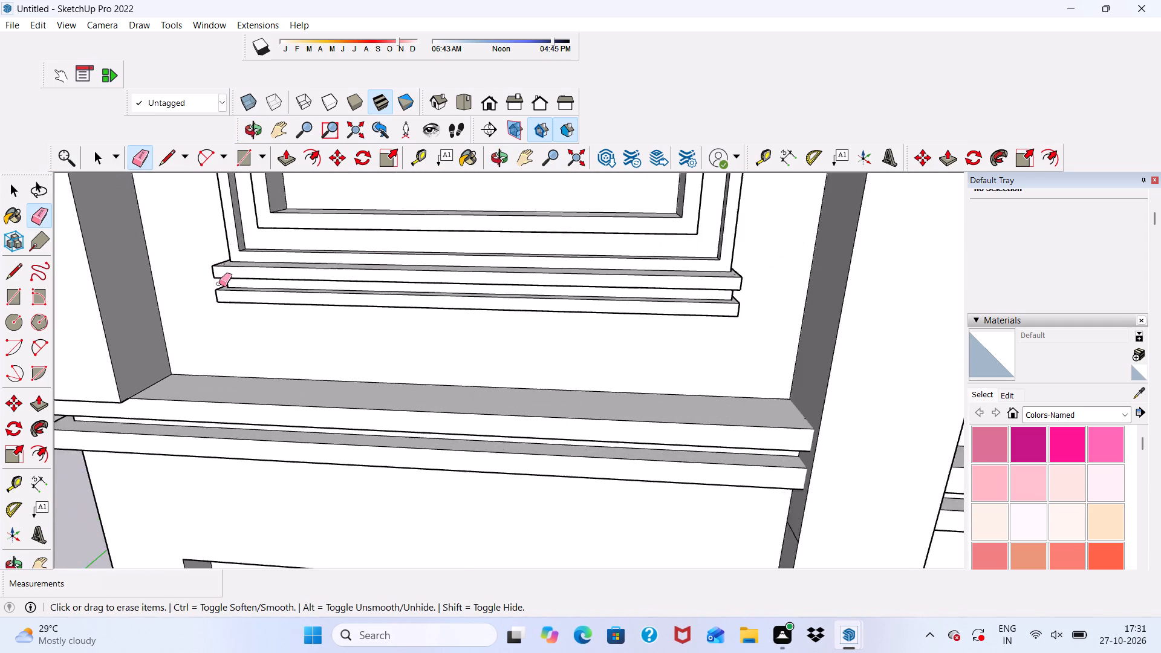
{"action": "scroll", "coordinate": [219, 284], "scroll_direction": "up", "scroll_amount": 8}
{"action": "middle_click_drag", "start_coordinate": [219, 284], "coordinate": [431, 326]}
{"action": "scroll", "coordinate": [212, 349], "scroll_direction": "up", "scroll_amount": 4}
{"action": "left_click_drag", "start_coordinate": [339, 304], "coordinate": [339, 310]}
{"action": "left_click_drag", "start_coordinate": [293, 335], "coordinate": [309, 342]}
{"action": "scroll", "coordinate": [312, 453], "scroll_direction": "up", "scroll_amount": 3}
{"action": "left_click_drag", "start_coordinate": [320, 489], "coordinate": [337, 502]}
Draw a rectangle about 3" wide across the full depth of the lower sill strip's underside at its left end.
{"action": "middle_click_drag", "start_coordinate": [348, 498], "coordinate": [230, 333]}
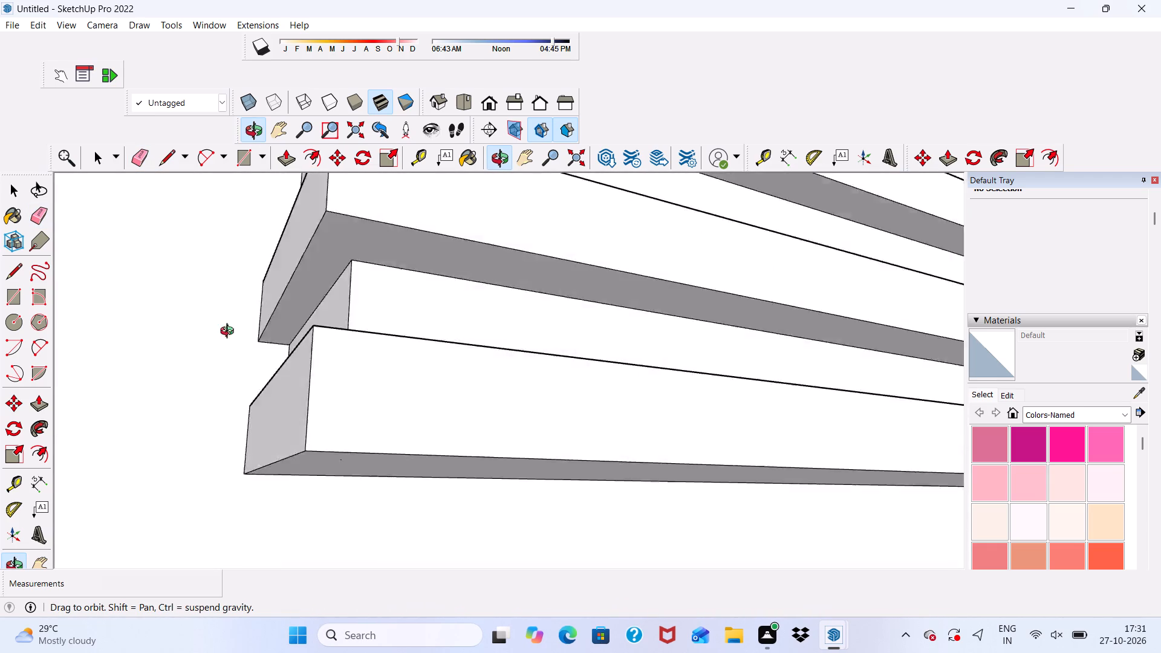
{"action": "middle_click_drag", "start_coordinate": [230, 333], "coordinate": [123, 363]}
{"action": "scroll", "coordinate": [232, 297], "scroll_direction": "down", "scroll_amount": 12}
{"action": "left_click", "coordinate": [247, 158]}
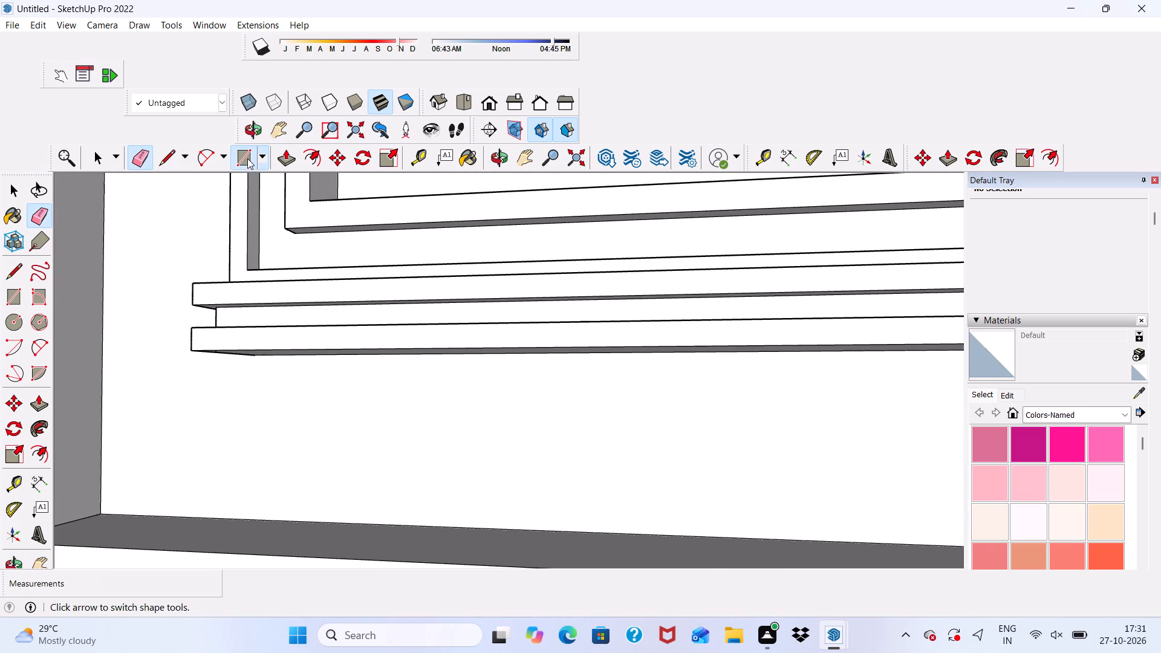
{"action": "scroll", "coordinate": [252, 293], "scroll_direction": "down", "scroll_amount": 1}
{"action": "middle_click_drag", "start_coordinate": [252, 294], "coordinate": [316, 196]}
{"action": "scroll", "coordinate": [184, 299], "scroll_direction": "up", "scroll_amount": 6}
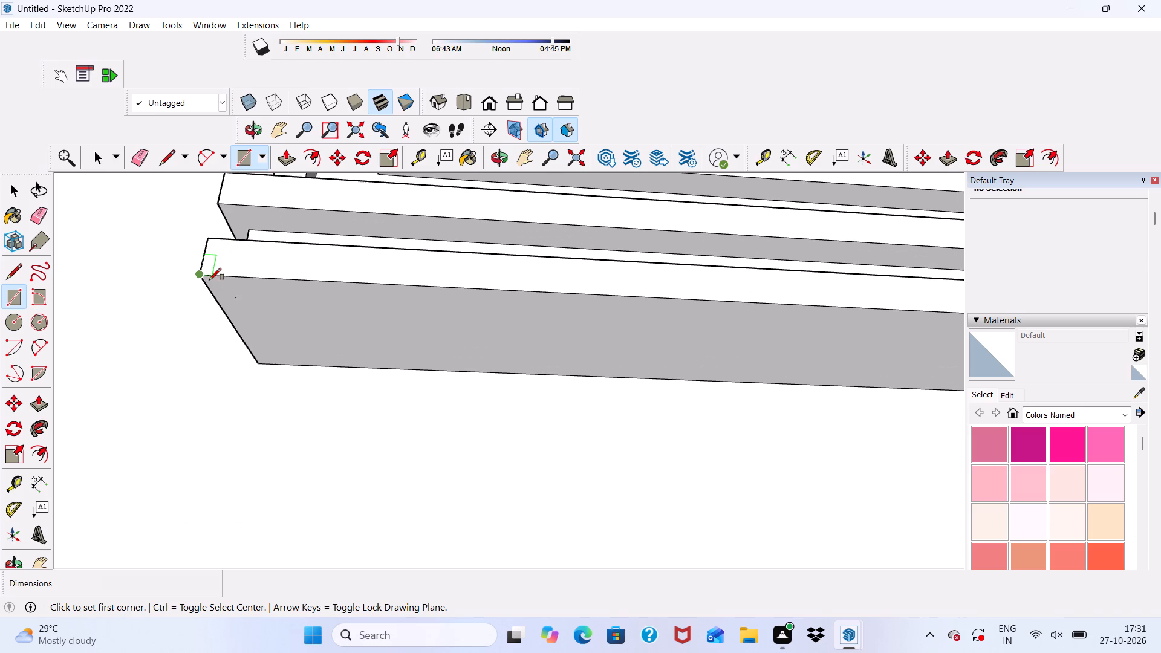
{"action": "left_click", "coordinate": [203, 278]}
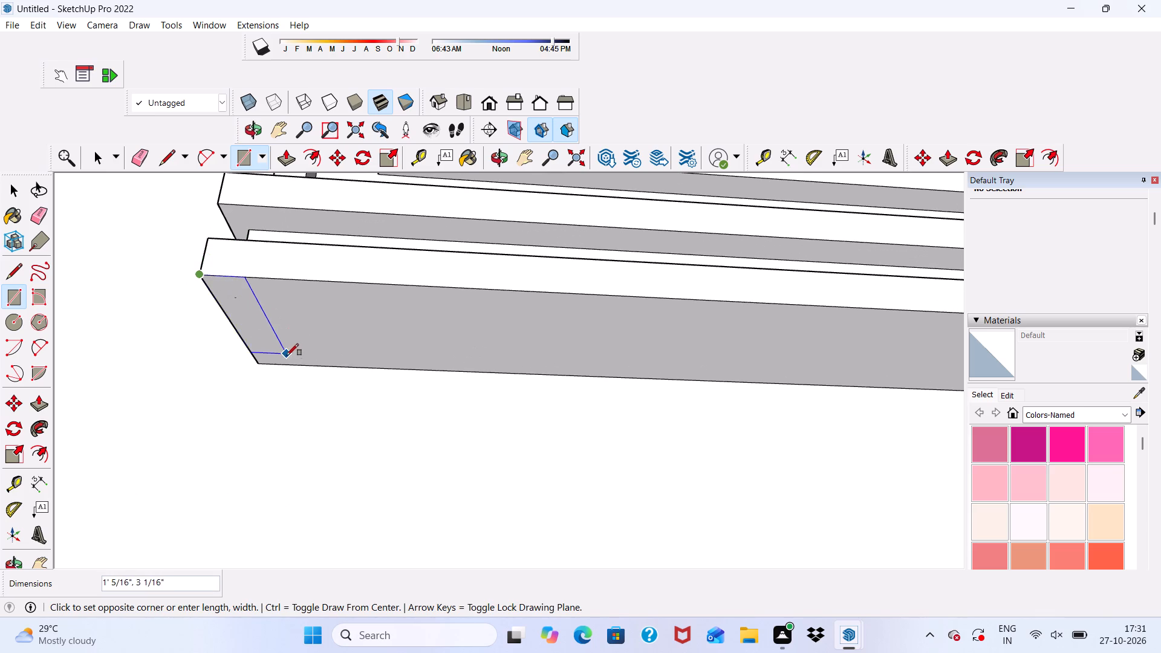
{"action": "left_click", "coordinate": [294, 362]}
Draw a rectangle 1' 3" by about 4 1/8" on the lower sill strip's underside at its right end.
{"action": "scroll", "coordinate": [197, 302], "scroll_direction": "down", "scroll_amount": 12}
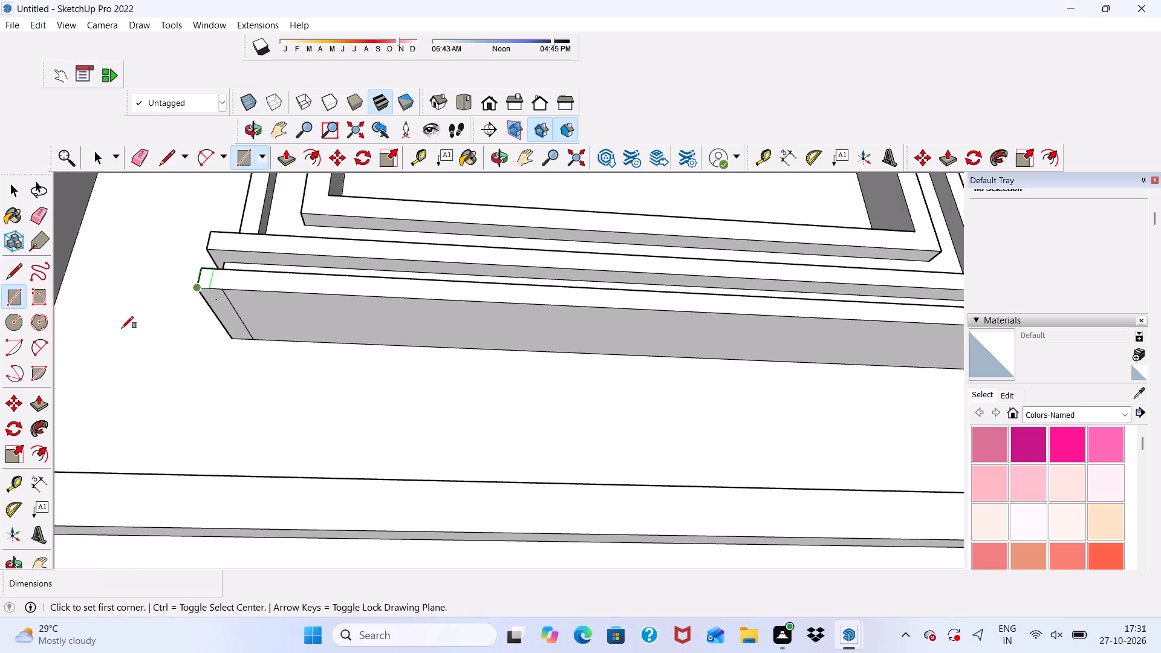
{"action": "scroll", "coordinate": [666, 335], "scroll_direction": "up", "scroll_amount": 5}
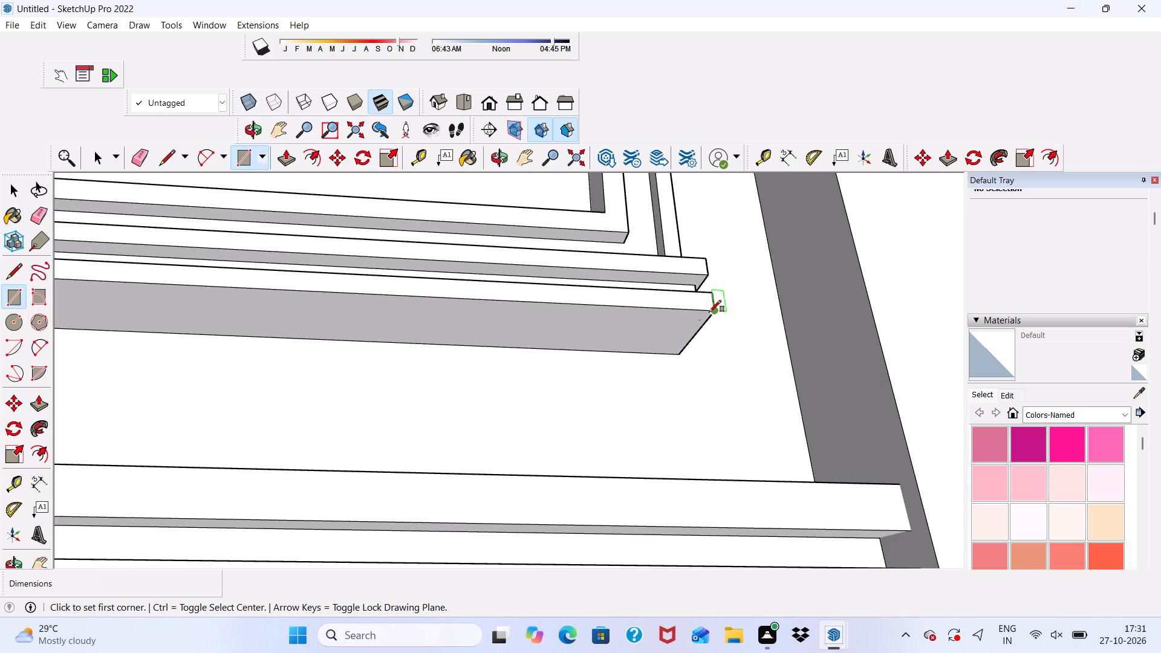
{"action": "left_click", "coordinate": [709, 312]}
{"action": "scroll", "coordinate": [660, 355], "scroll_direction": "up", "scroll_amount": 7}
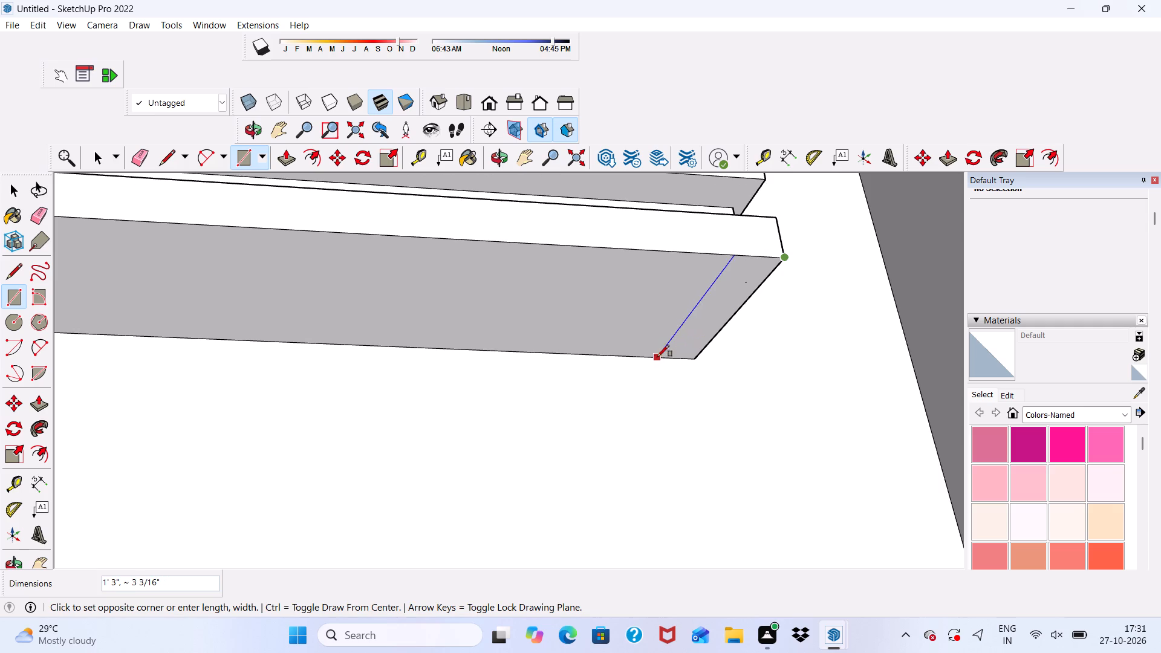
{"action": "scroll", "coordinate": [646, 357], "scroll_direction": "up", "scroll_amount": 3}
{"action": "left_click", "coordinate": [646, 357]}
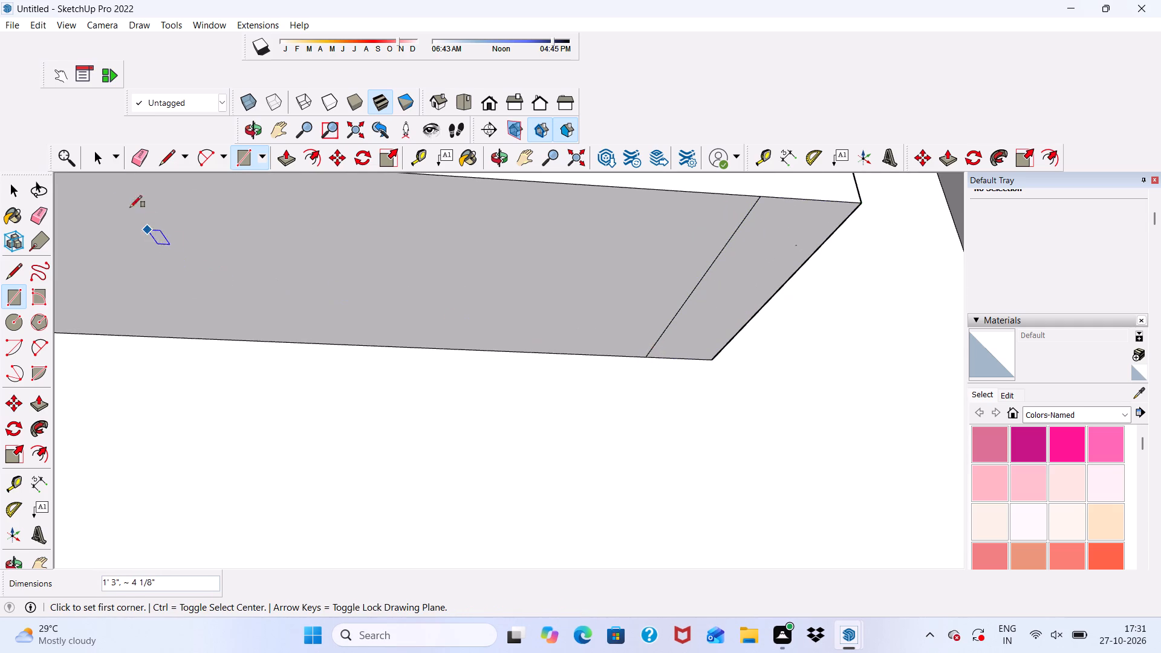
Push/Pull both end rectangles on the lower sill strip's underside downward 3", right end first and left end second.
{"action": "left_click", "coordinate": [285, 148]}
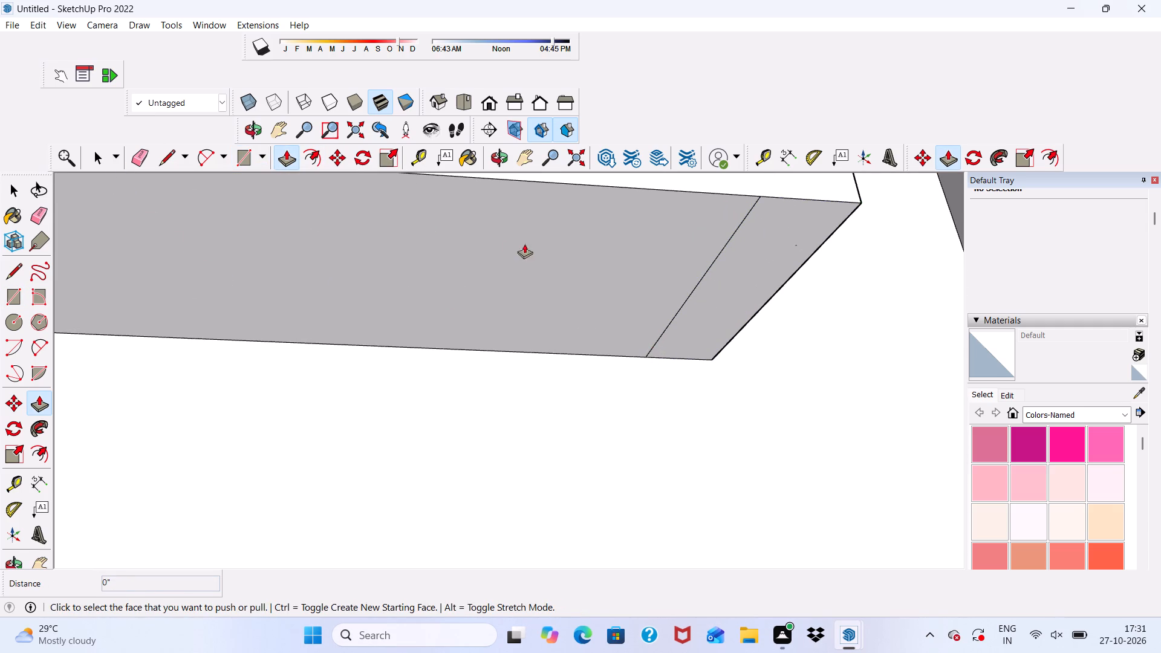
{"action": "left_click", "coordinate": [726, 276]}
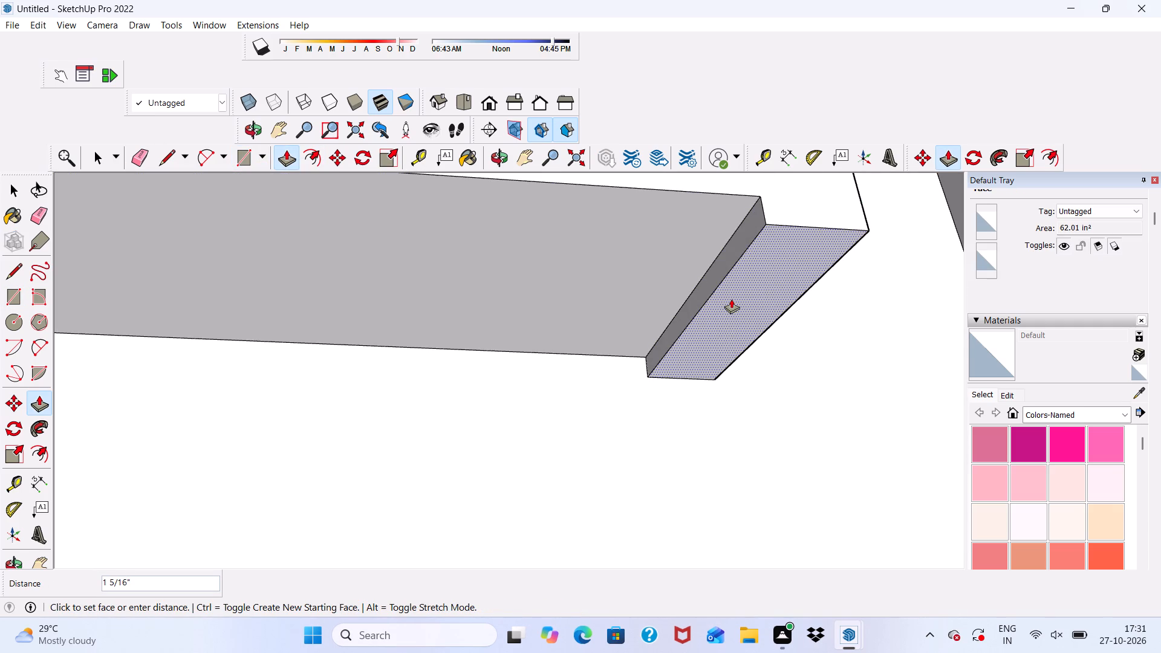
{"action": "type", "text": "3\""}
{"action": "key", "text": "Return"}
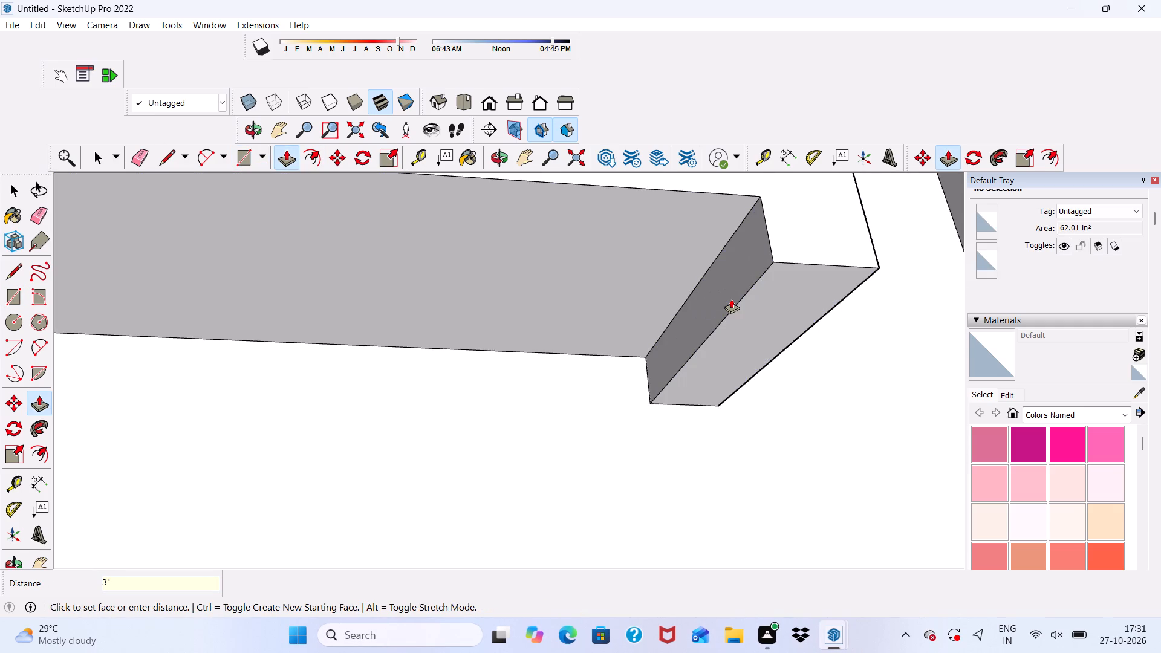
{"action": "scroll", "coordinate": [714, 288], "scroll_direction": "down", "scroll_amount": 20}
{"action": "scroll", "coordinate": [714, 288], "scroll_direction": "down", "scroll_amount": 2}
{"action": "scroll", "coordinate": [296, 357], "scroll_direction": "up", "scroll_amount": 3}
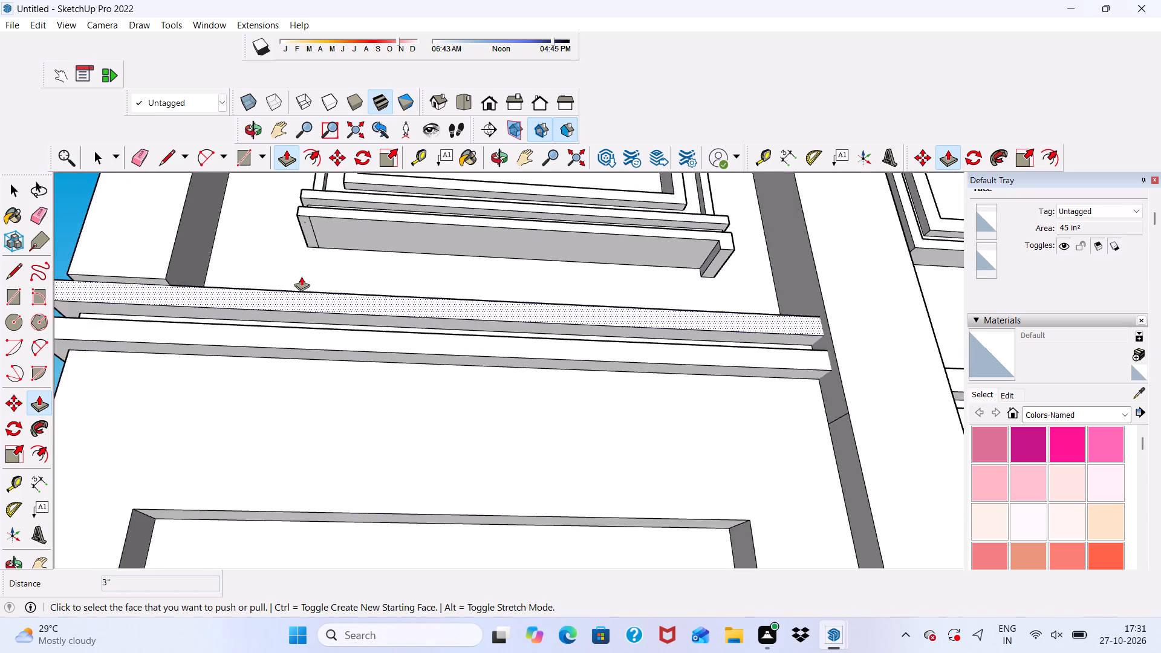
{"action": "scroll", "coordinate": [301, 276], "scroll_direction": "up", "scroll_amount": 10}
{"action": "left_click", "coordinate": [298, 244]}
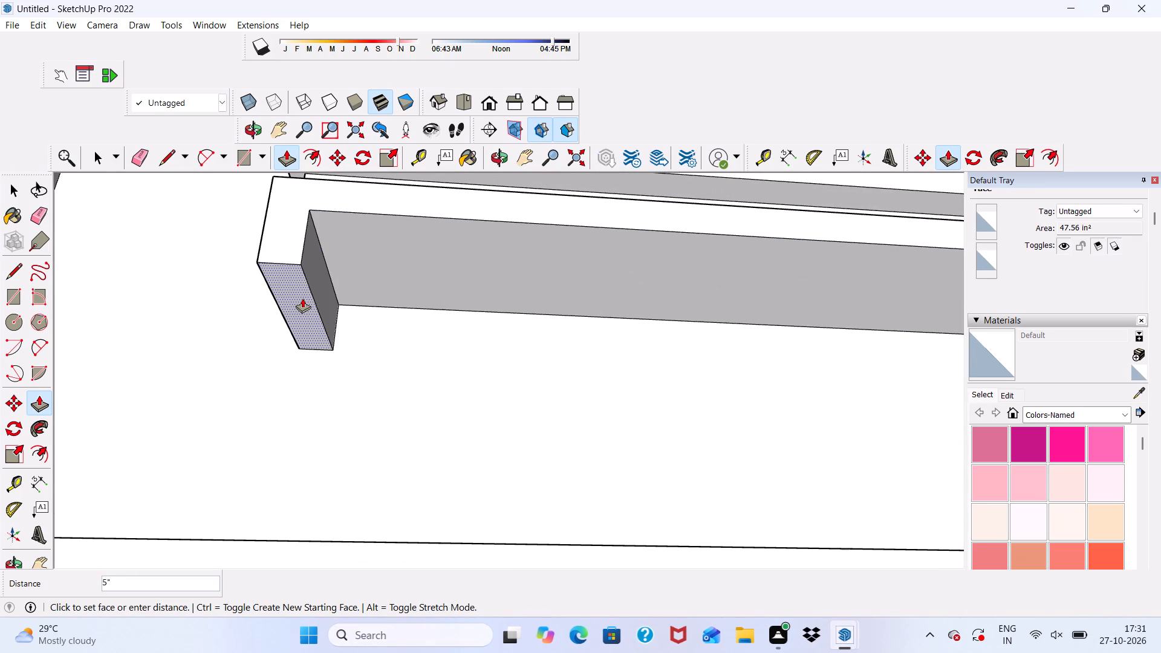
{"action": "key", "text": "3"}
{"action": "key", "text": "shift+quotedbl"}
{"action": "key", "text": "Return"}
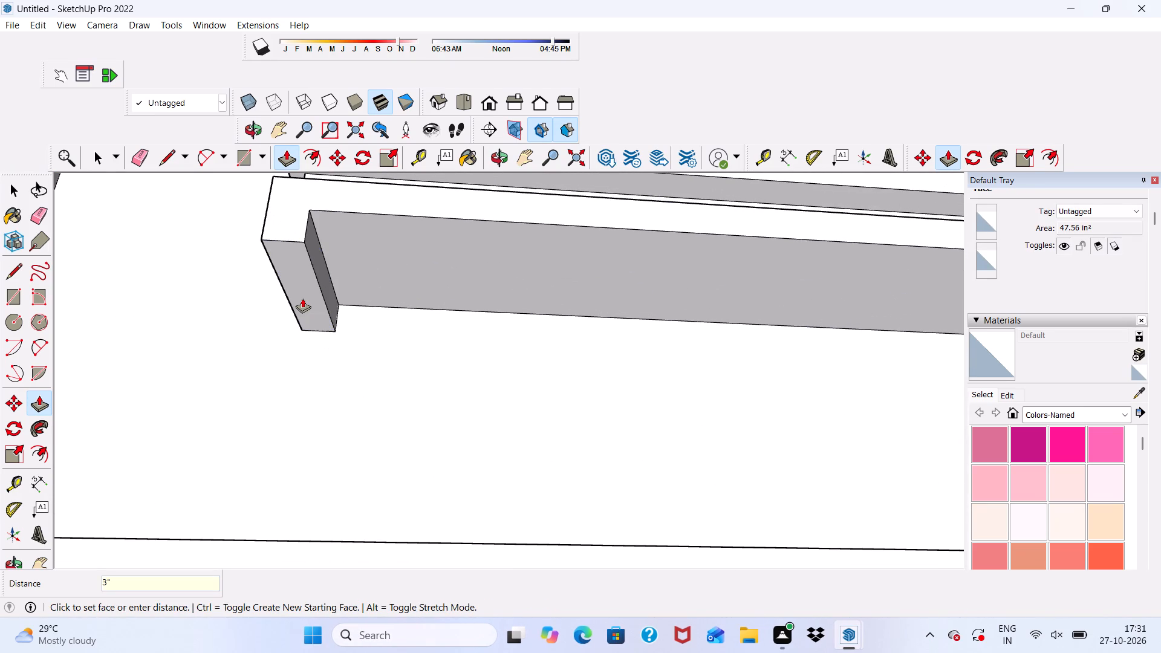
Widen the left bracket under the sill by pulling its inner side face out about 7/16".
{"action": "middle_click_drag", "start_coordinate": [312, 242], "coordinate": [279, 298]}
{"action": "scroll", "coordinate": [279, 298], "scroll_direction": "down", "scroll_amount": 1}
{"action": "scroll", "coordinate": [295, 281], "scroll_direction": "up", "scroll_amount": 9}
{"action": "left_click", "coordinate": [296, 270]}
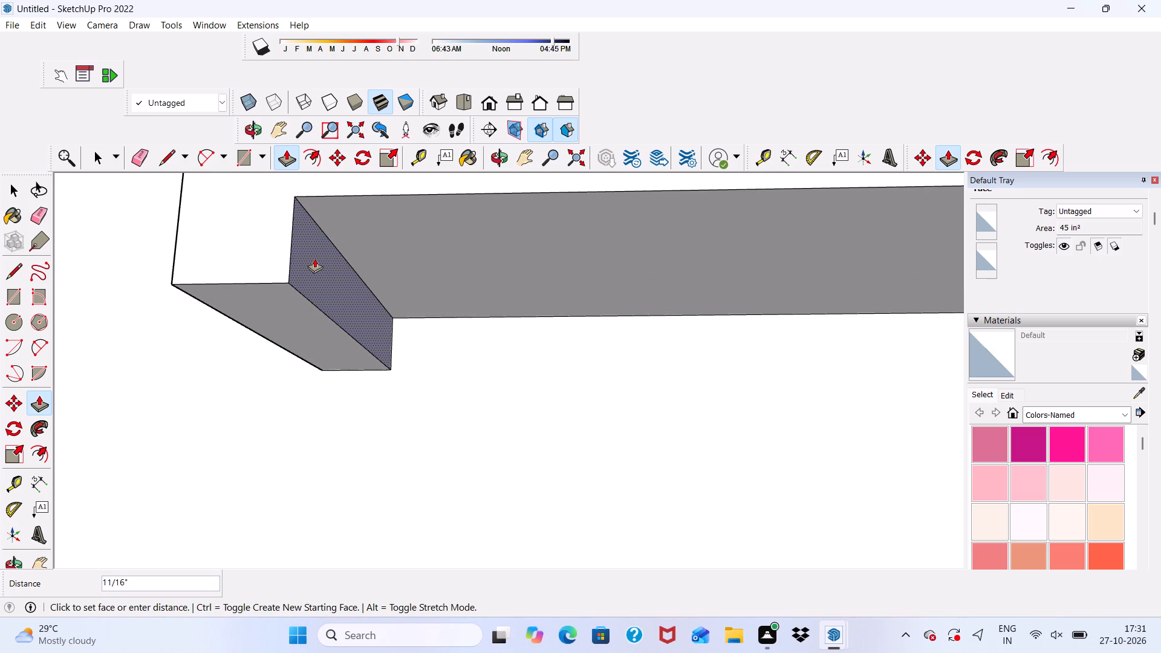
{"action": "left_click", "coordinate": [307, 256]}
Draw a rectangle about 4 1/8" by 3 5/8" across the middle of the left bracket's underside.
{"action": "left_click", "coordinate": [246, 150]}
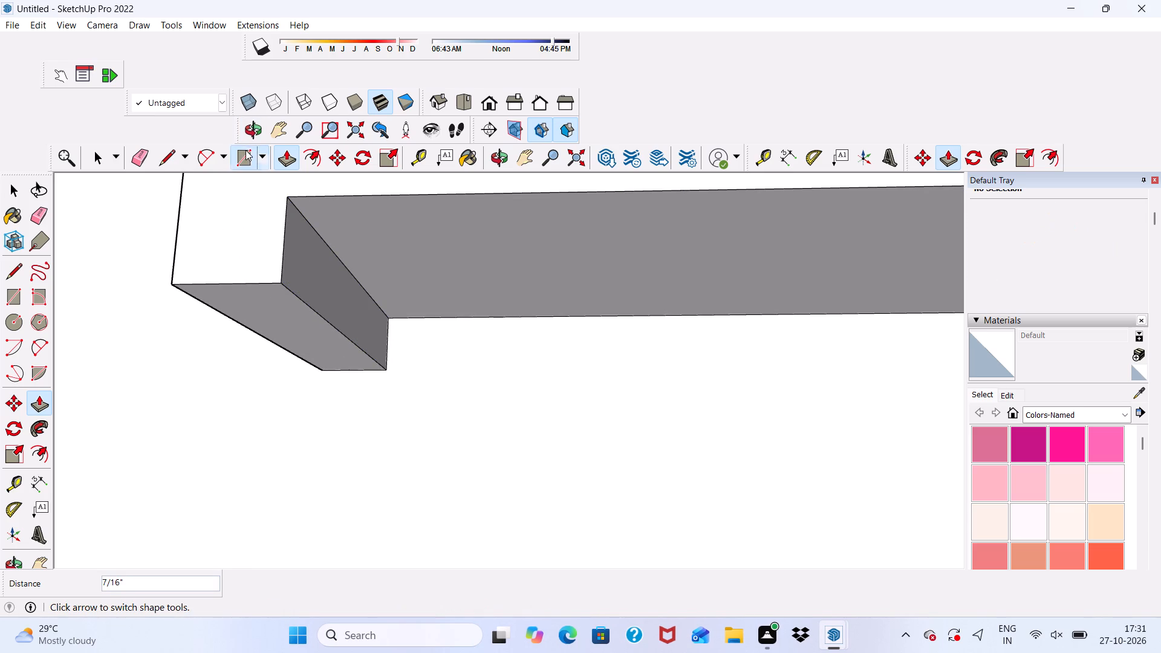
{"action": "scroll", "coordinate": [250, 223], "scroll_direction": "down", "scroll_amount": 3}
{"action": "middle_click_drag", "start_coordinate": [273, 321], "coordinate": [296, 212]}
{"action": "scroll", "coordinate": [278, 245], "scroll_direction": "up", "scroll_amount": 4}
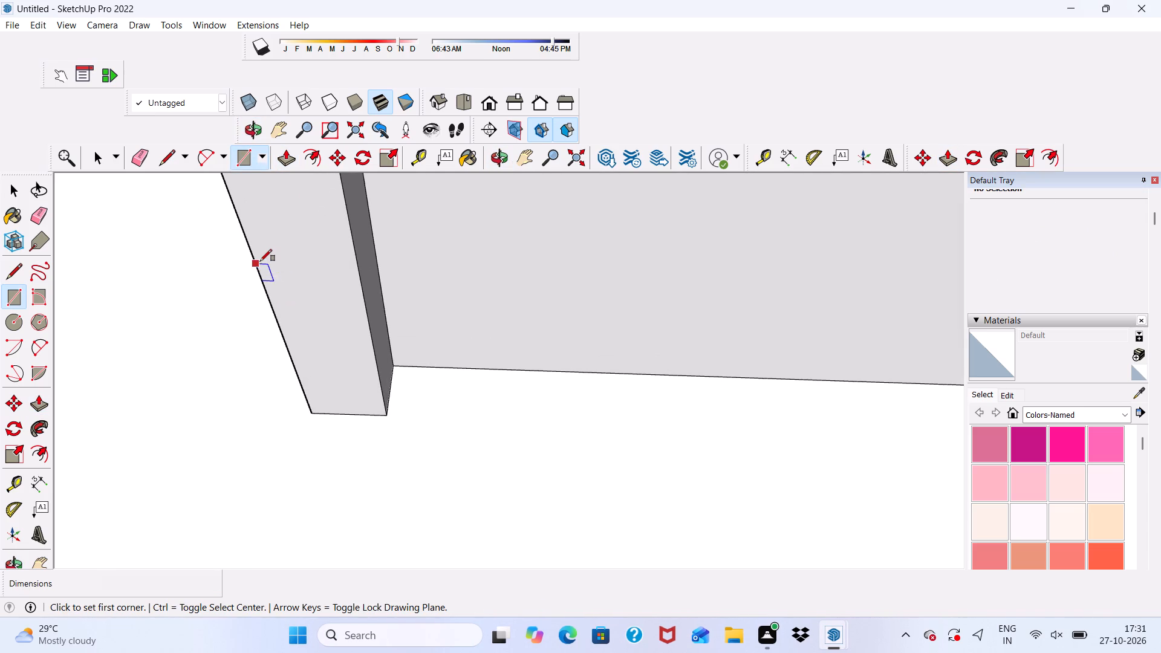
{"action": "left_click", "coordinate": [253, 258]}
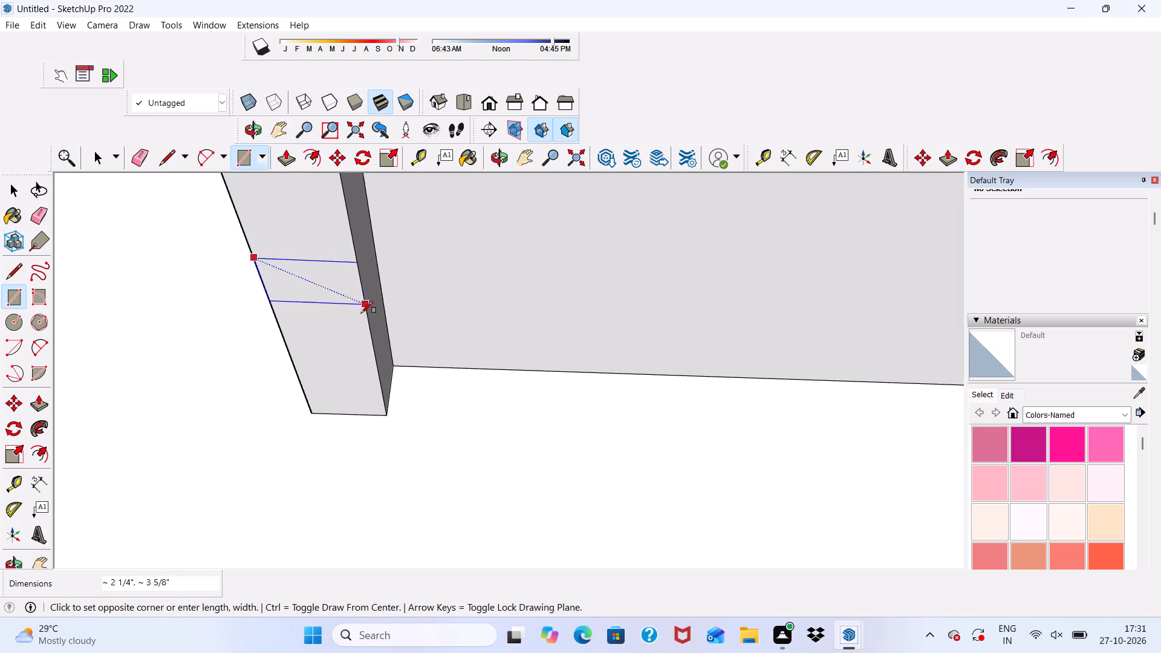
{"action": "left_click", "coordinate": [370, 336]}
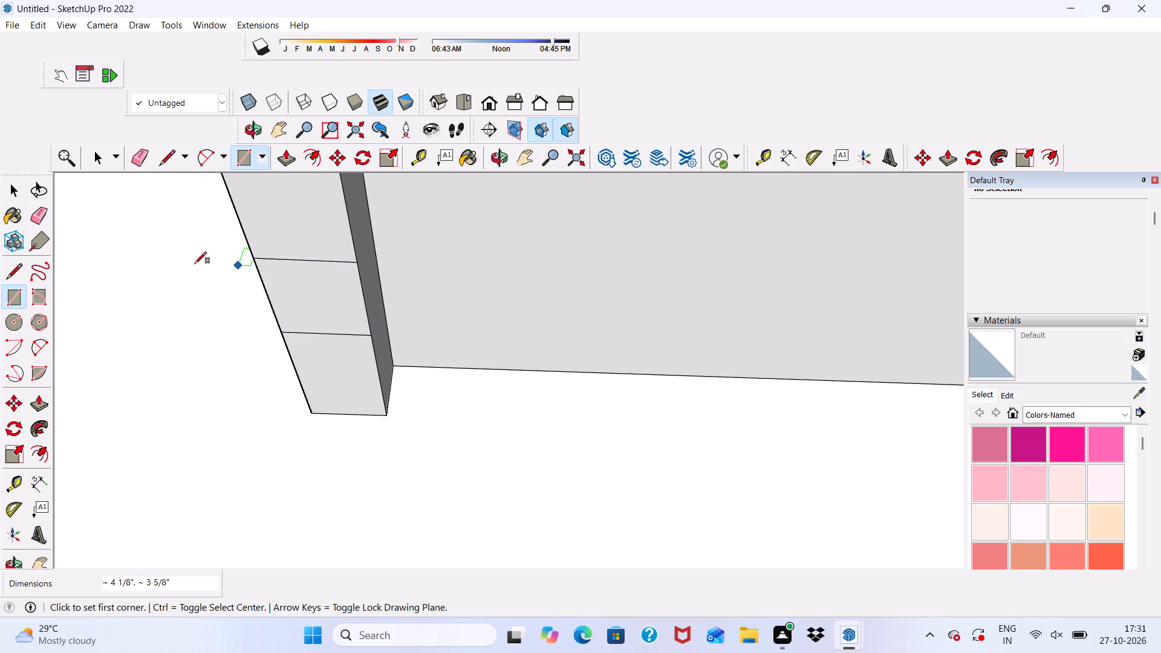
{"action": "scroll", "coordinate": [180, 268], "scroll_direction": "down", "scroll_amount": 10}
{"action": "scroll", "coordinate": [127, 286], "scroll_direction": "down", "scroll_amount": 5}
{"action": "scroll", "coordinate": [350, 247], "scroll_direction": "down", "scroll_amount": 4}
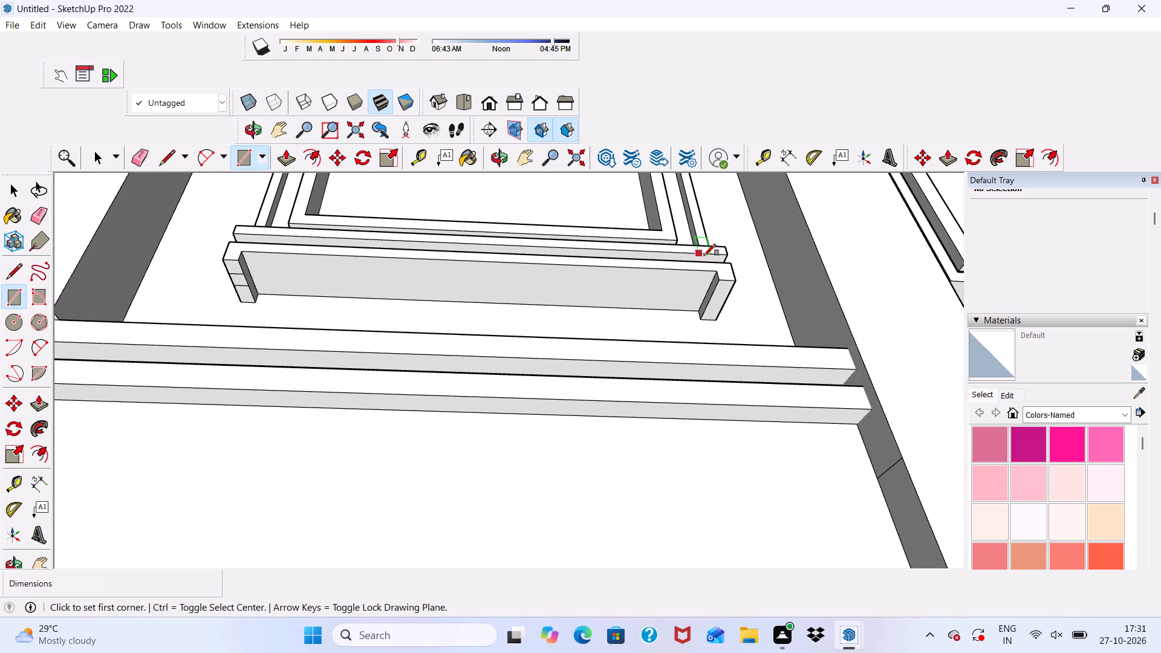
Draw a rectangle about 4 1/8" by 3 1/8" across the middle of the right bracket's underside.
{"action": "scroll", "coordinate": [720, 310], "scroll_direction": "up", "scroll_amount": 8}
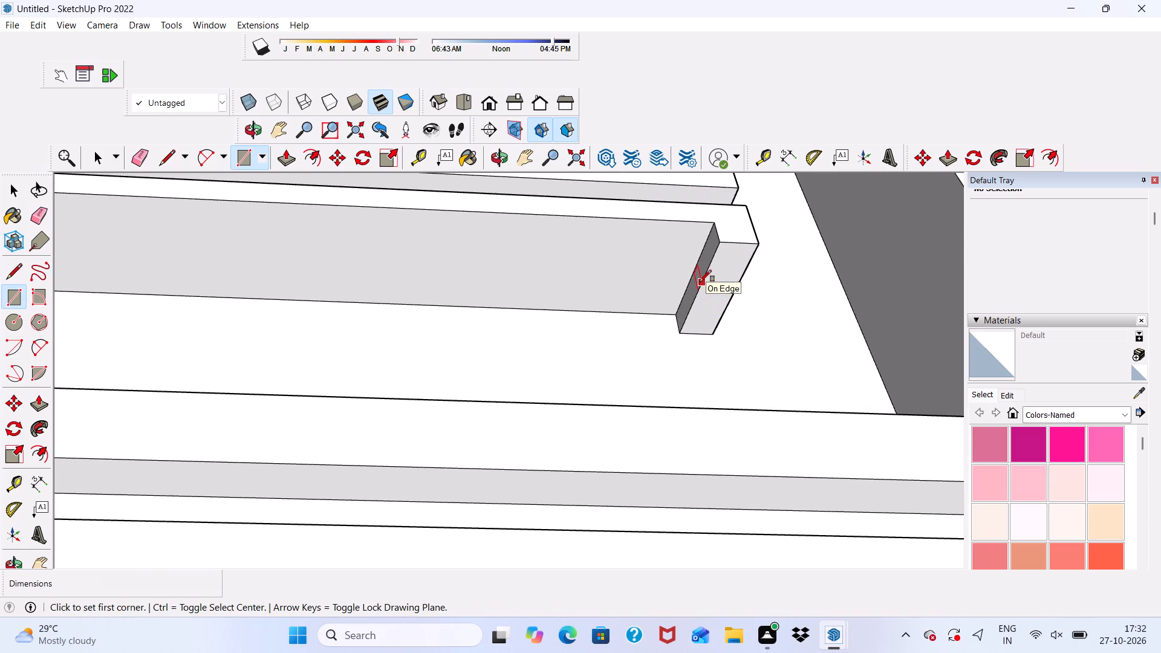
{"action": "left_click", "coordinate": [703, 278]}
{"action": "scroll", "coordinate": [718, 299], "scroll_direction": "up", "scroll_amount": 6}
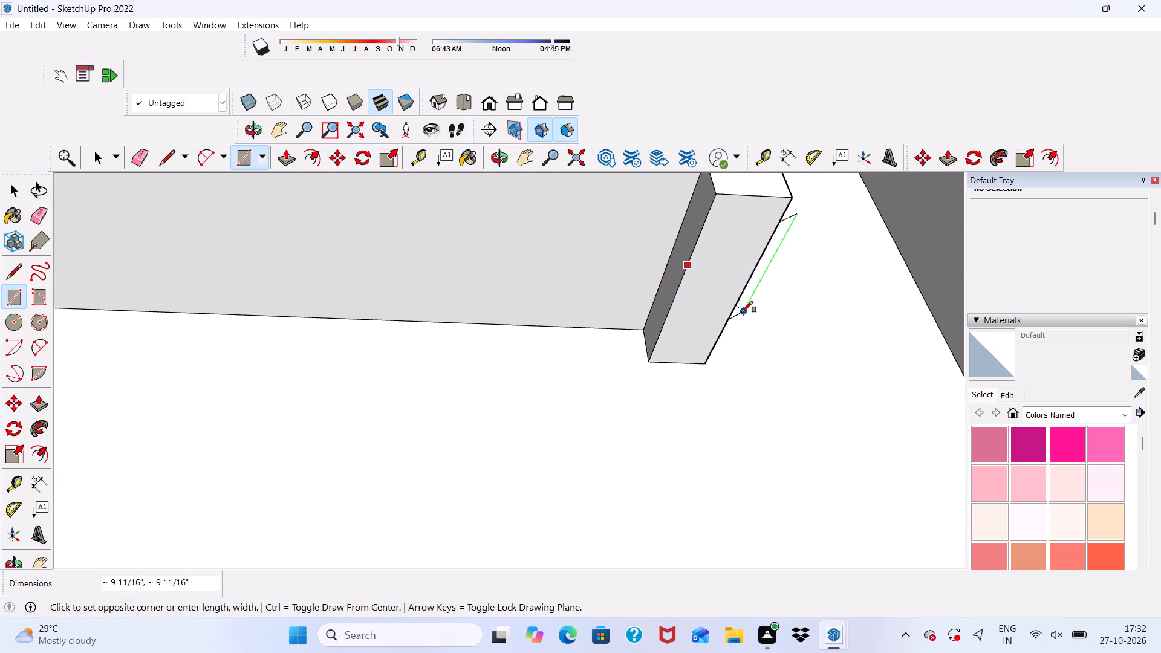
{"action": "scroll", "coordinate": [738, 300], "scroll_direction": "up", "scroll_amount": 2}
{"action": "left_click", "coordinate": [736, 304]}
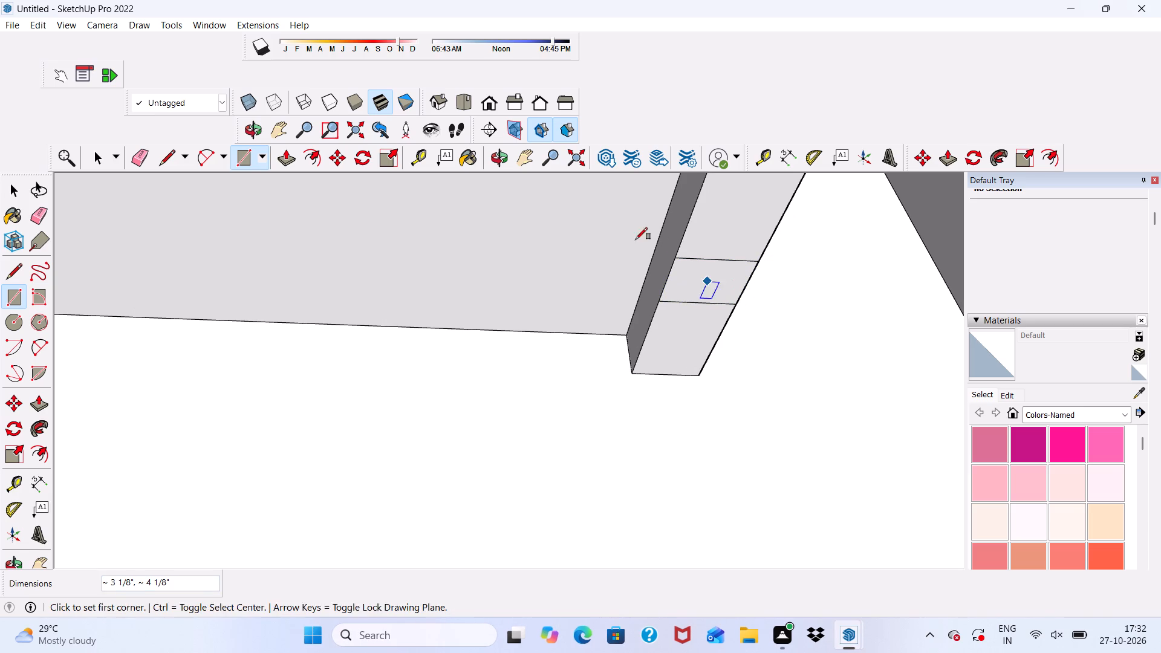
Push/Pull the middle rectangles beneath the sill brackets downward, about 1 7/16" on the right bracket and 1 3/4" on the left.
{"action": "left_click", "coordinate": [281, 157]}
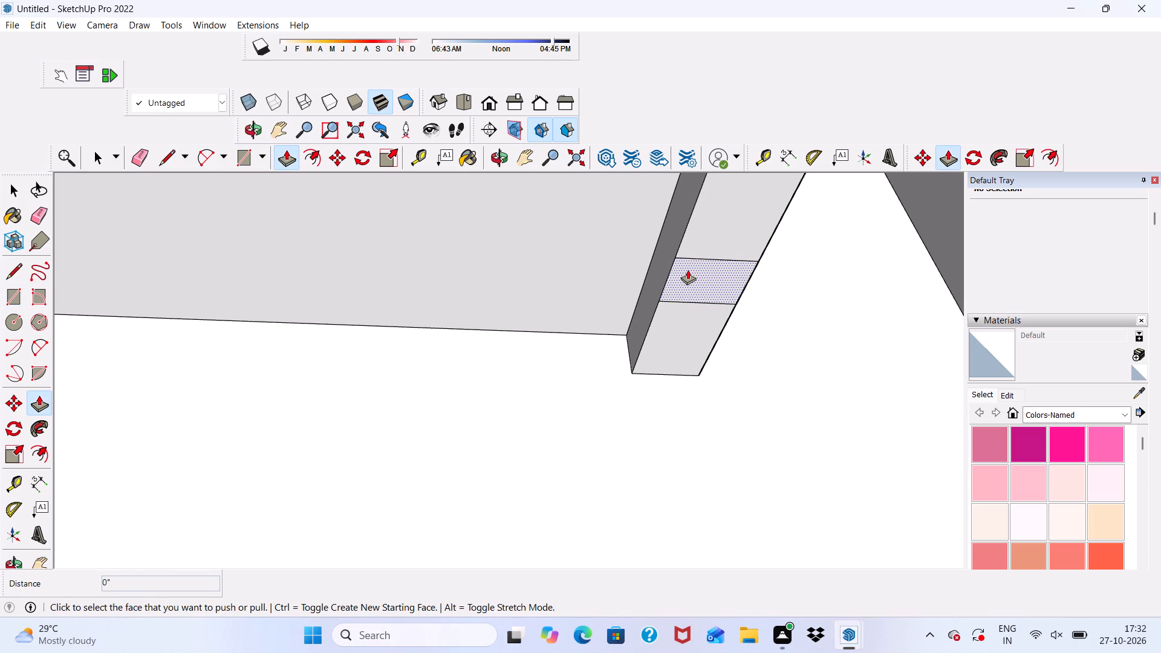
{"action": "left_click", "coordinate": [688, 270]}
{"action": "left_click", "coordinate": [697, 290]}
{"action": "scroll", "coordinate": [703, 230], "scroll_direction": "down", "scroll_amount": 5}
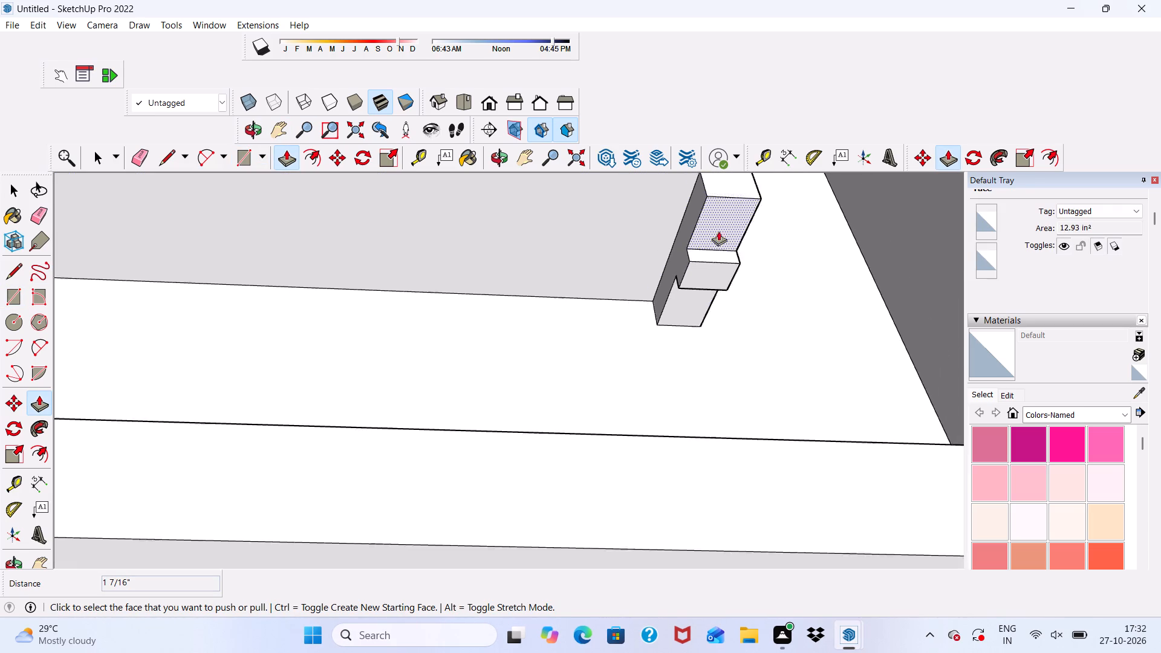
{"action": "scroll", "coordinate": [718, 231], "scroll_direction": "down", "scroll_amount": 11}
{"action": "scroll", "coordinate": [67, 245], "scroll_direction": "up", "scroll_amount": 8}
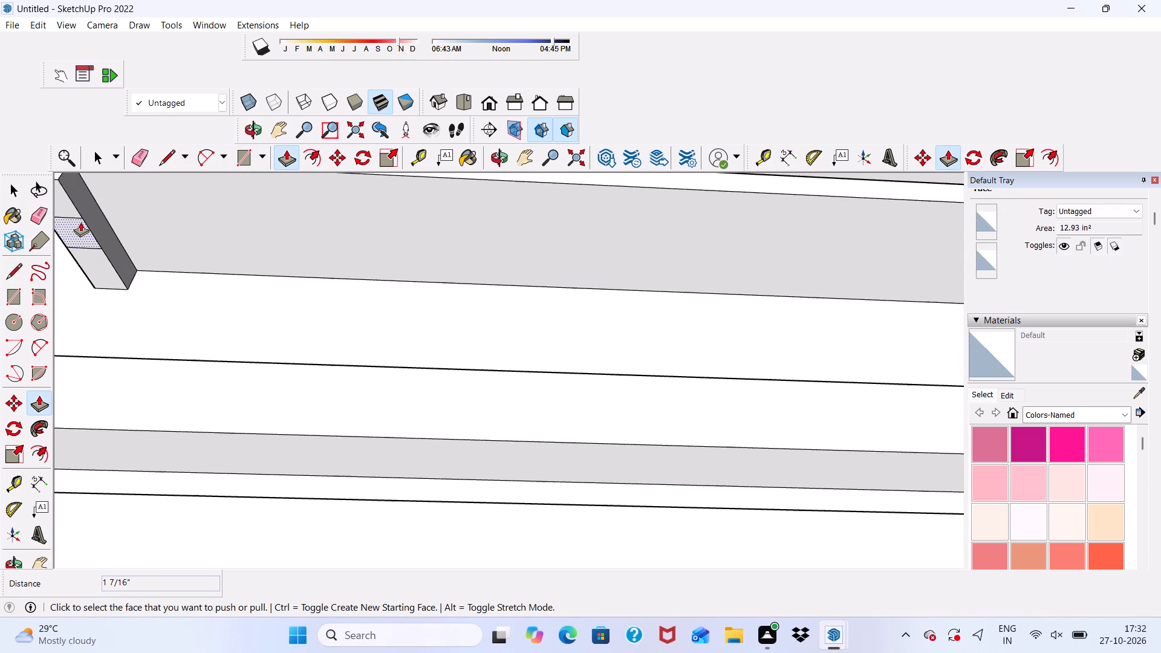
{"action": "left_click", "coordinate": [80, 222]}
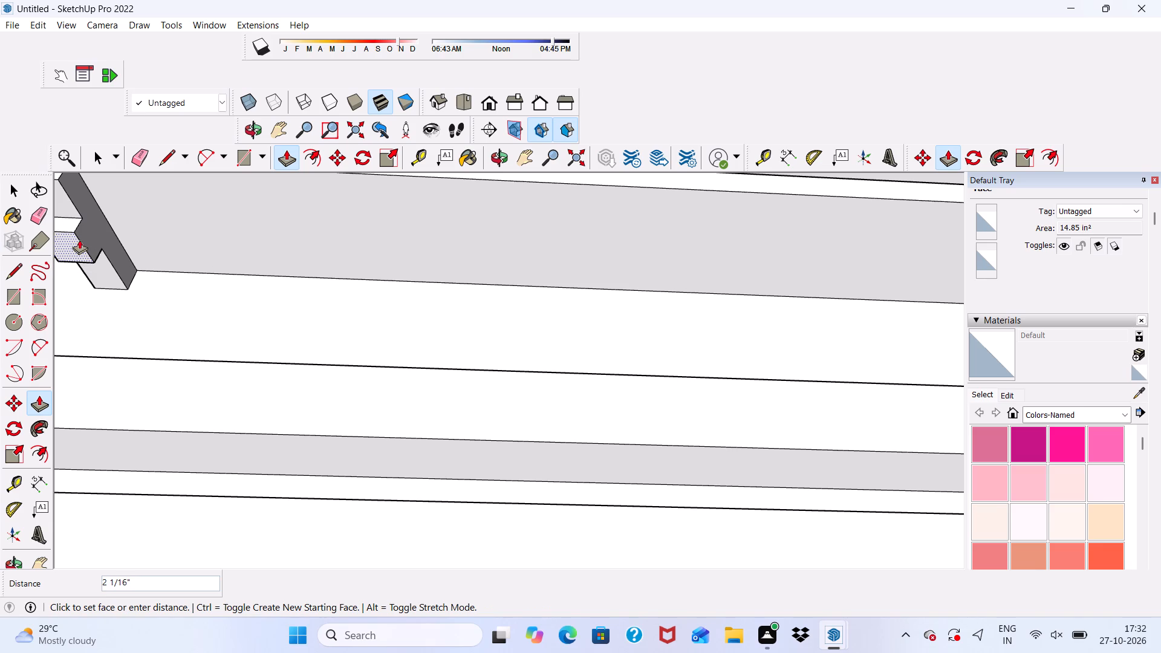
{"action": "left_click", "coordinate": [80, 237]}
{"action": "scroll", "coordinate": [88, 233], "scroll_direction": "down", "scroll_amount": 7}
{"action": "middle_click_drag", "start_coordinate": [336, 226], "coordinate": [305, 443]}
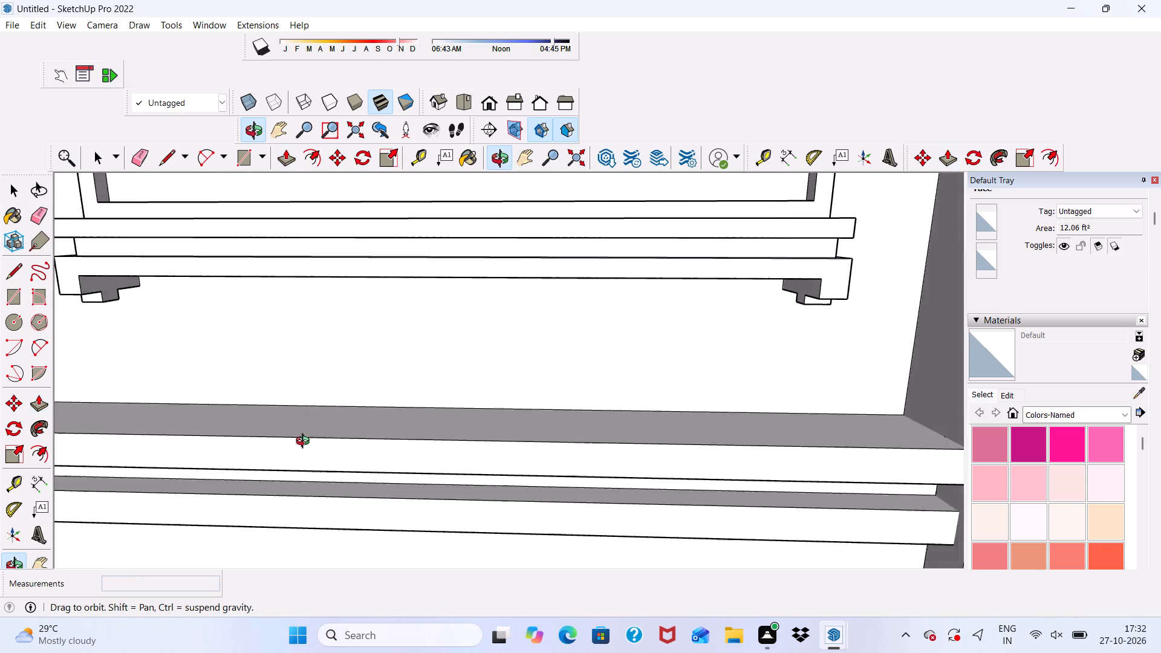
{"action": "middle_click_drag", "start_coordinate": [305, 443], "coordinate": [266, 443]}
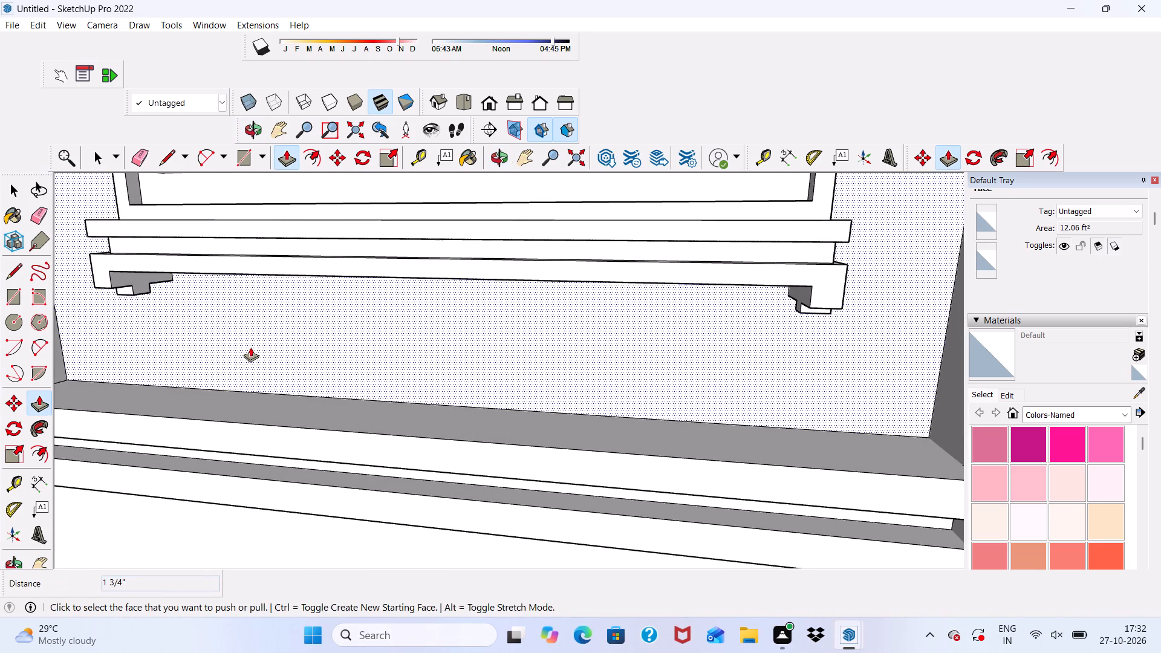
{"action": "key", "text": "space"}
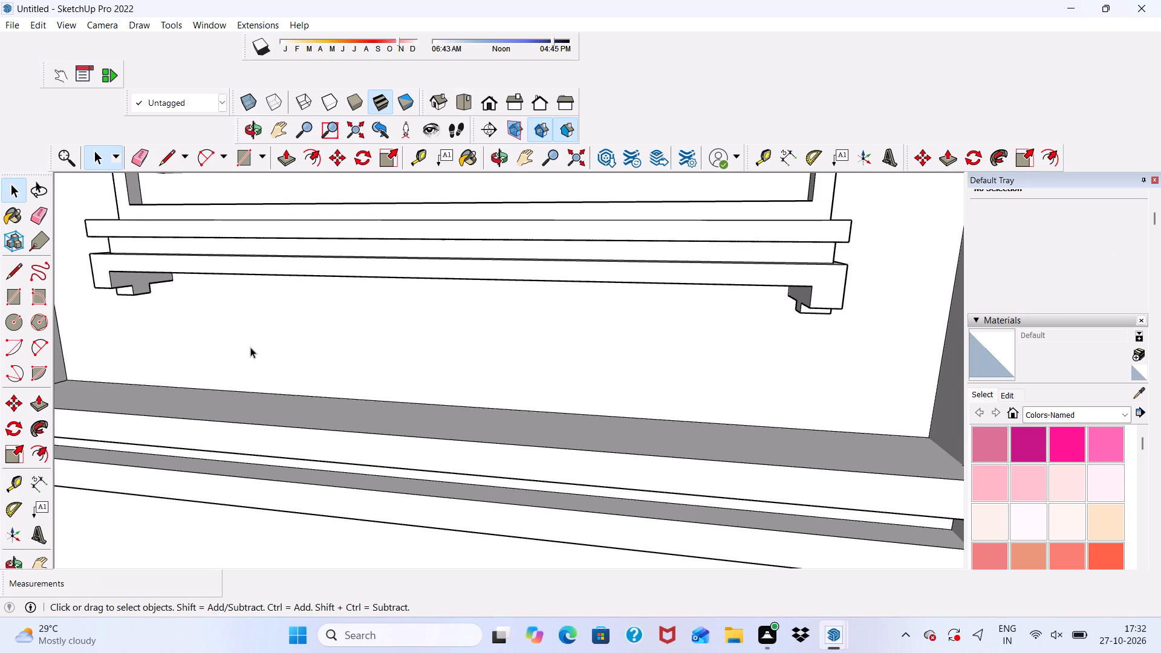
{"action": "key", "text": "space"}
Review the left-column window sills against the whole façade, ending in the standard front view.
{"action": "scroll", "coordinate": [214, 299], "scroll_direction": "down", "scroll_amount": 17}
{"action": "middle_click_drag", "start_coordinate": [296, 395], "coordinate": [339, 319]}
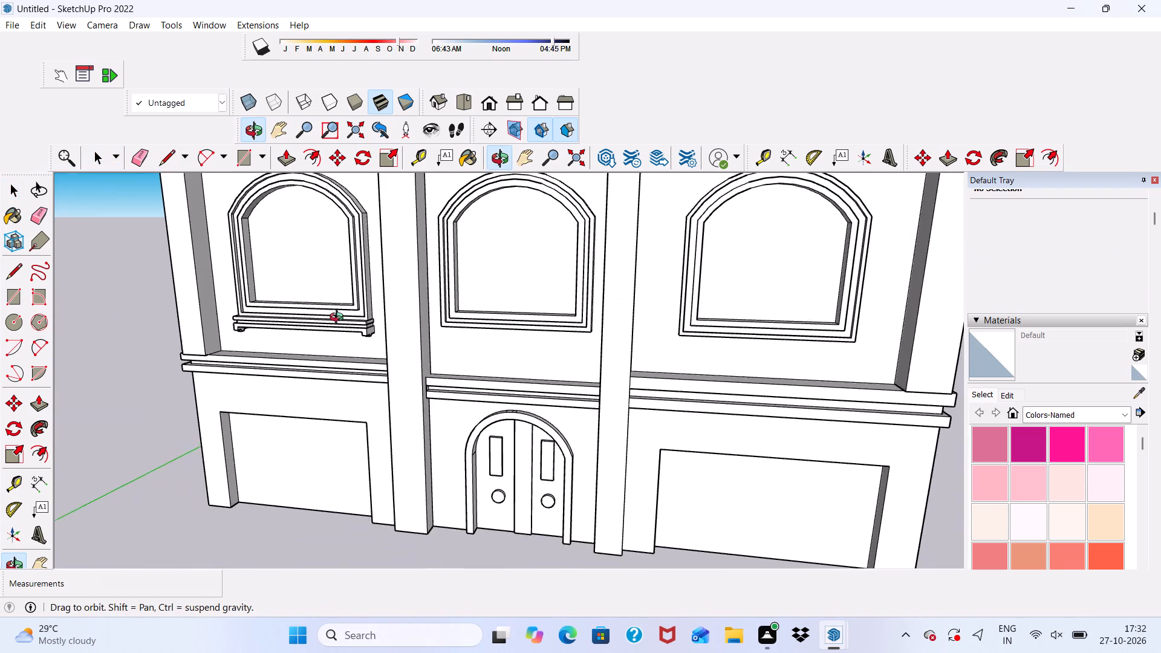
{"action": "middle_click_drag", "start_coordinate": [339, 319], "coordinate": [365, 272]}
{"action": "scroll", "coordinate": [365, 272], "scroll_direction": "up", "scroll_amount": 1}
{"action": "scroll", "coordinate": [365, 275], "scroll_direction": "down", "scroll_amount": 12}
{"action": "scroll", "coordinate": [365, 284], "scroll_direction": "up", "scroll_amount": 5}
{"action": "scroll", "coordinate": [359, 253], "scroll_direction": "down", "scroll_amount": 4}
{"action": "scroll", "coordinate": [415, 362], "scroll_direction": "up", "scroll_amount": 2}
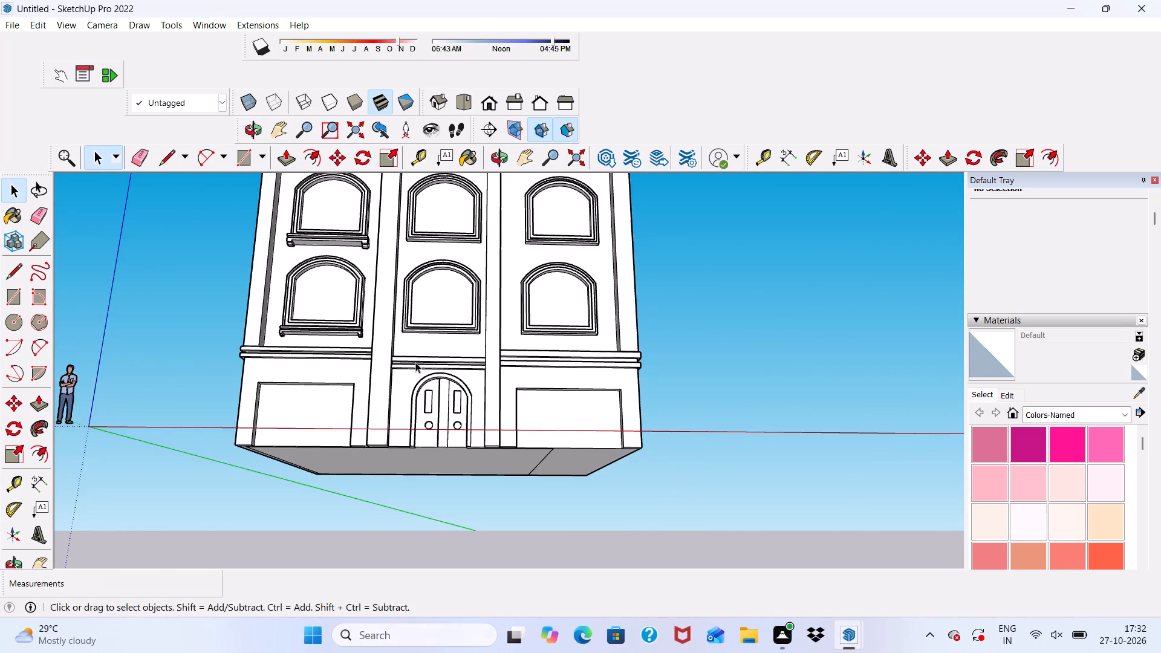
{"action": "scroll", "coordinate": [415, 362], "scroll_direction": "up", "scroll_amount": 1}
{"action": "middle_click_drag", "start_coordinate": [415, 362], "coordinate": [429, 424]}
{"action": "left_click", "coordinate": [491, 101]}
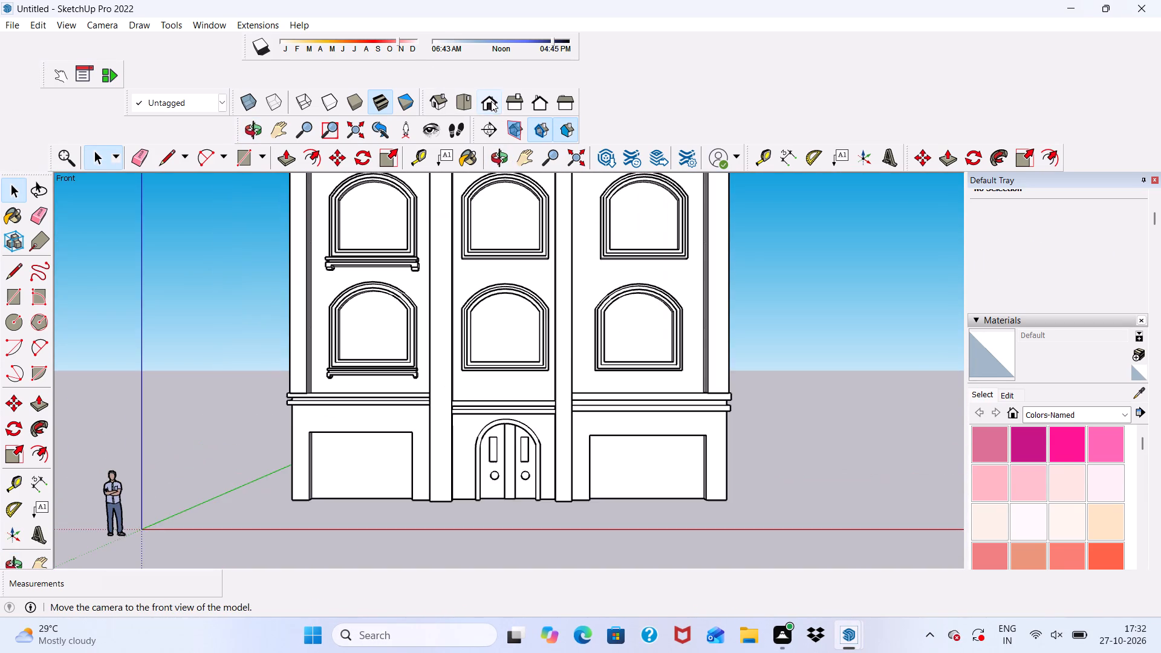
Draw a rectangle about 10' 1" by 9 3/16" on the wall directly beneath the upper centre-column window frame.
{"action": "scroll", "coordinate": [470, 292], "scroll_direction": "down", "scroll_amount": 10}
{"action": "scroll", "coordinate": [464, 210], "scroll_direction": "up", "scroll_amount": 5}
{"action": "scroll", "coordinate": [503, 296], "scroll_direction": "down", "scroll_amount": 1}
{"action": "middle_click_drag", "start_coordinate": [503, 296], "coordinate": [499, 193]}
{"action": "scroll", "coordinate": [499, 193], "scroll_direction": "up", "scroll_amount": 13}
{"action": "scroll", "coordinate": [483, 261], "scroll_direction": "up", "scroll_amount": 7}
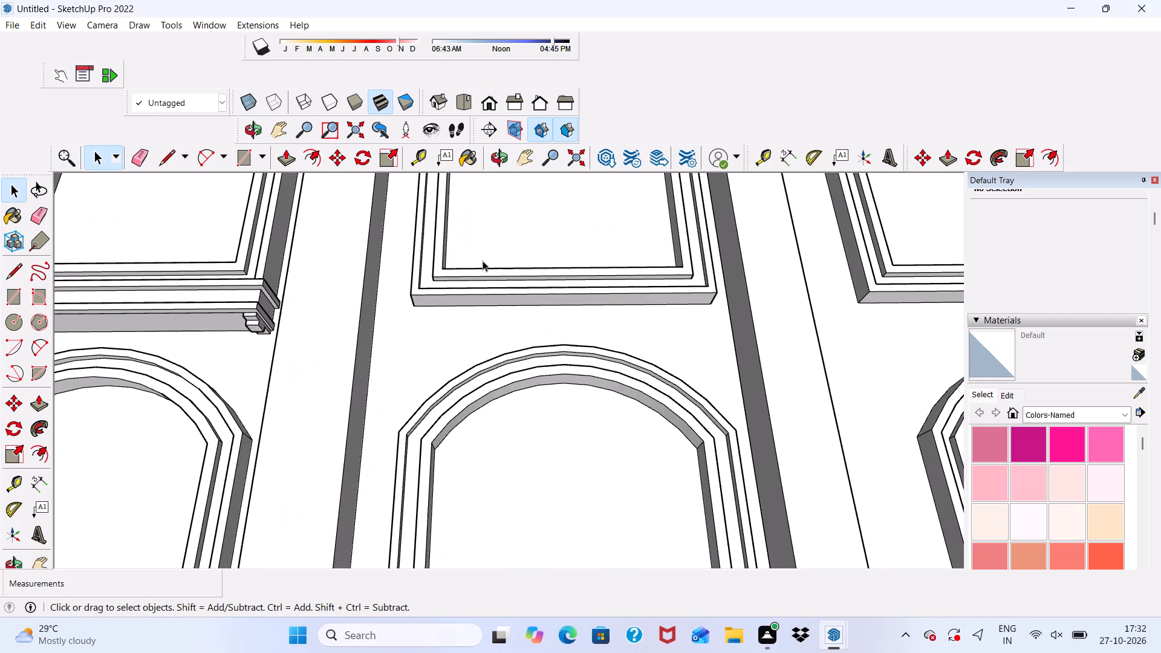
{"action": "scroll", "coordinate": [483, 261], "scroll_direction": "up", "scroll_amount": 4}
{"action": "scroll", "coordinate": [401, 241], "scroll_direction": "down", "scroll_amount": 3}
{"action": "middle_click_drag", "start_coordinate": [400, 267], "coordinate": [431, 359]}
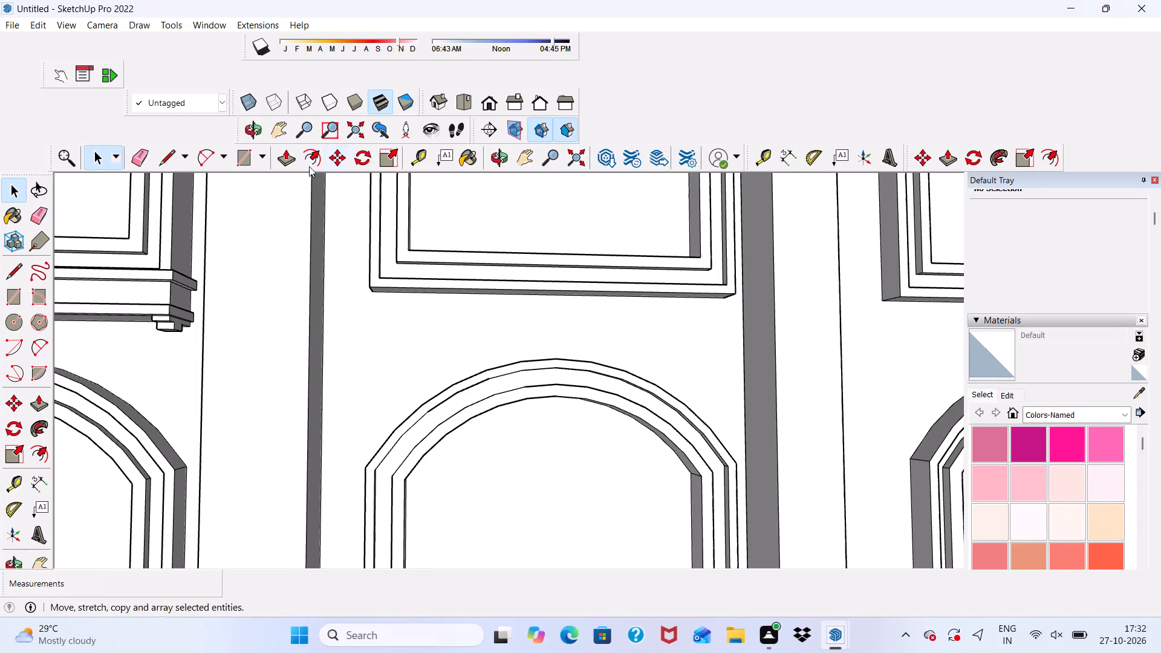
{"action": "left_click", "coordinate": [242, 155]}
{"action": "middle_click_drag", "start_coordinate": [385, 298], "coordinate": [385, 237]}
{"action": "scroll", "coordinate": [365, 303], "scroll_direction": "up", "scroll_amount": 7}
{"action": "scroll", "coordinate": [363, 307], "scroll_direction": "down", "scroll_amount": 1}
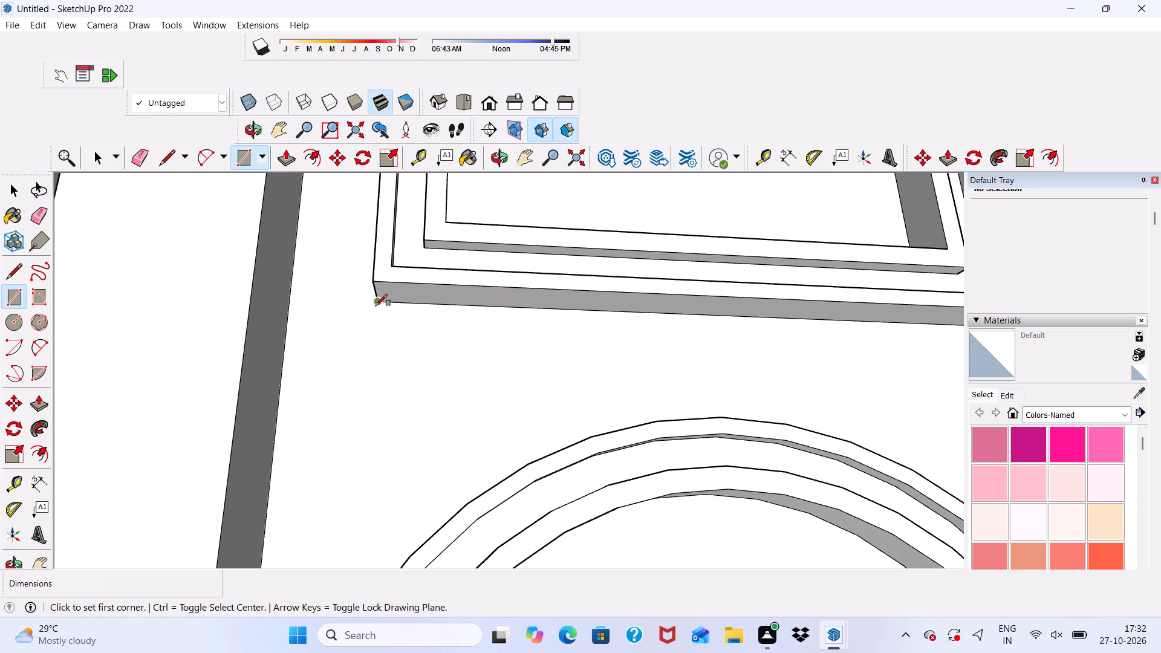
{"action": "left_click", "coordinate": [379, 304]}
{"action": "scroll", "coordinate": [275, 289], "scroll_direction": "down", "scroll_amount": 5}
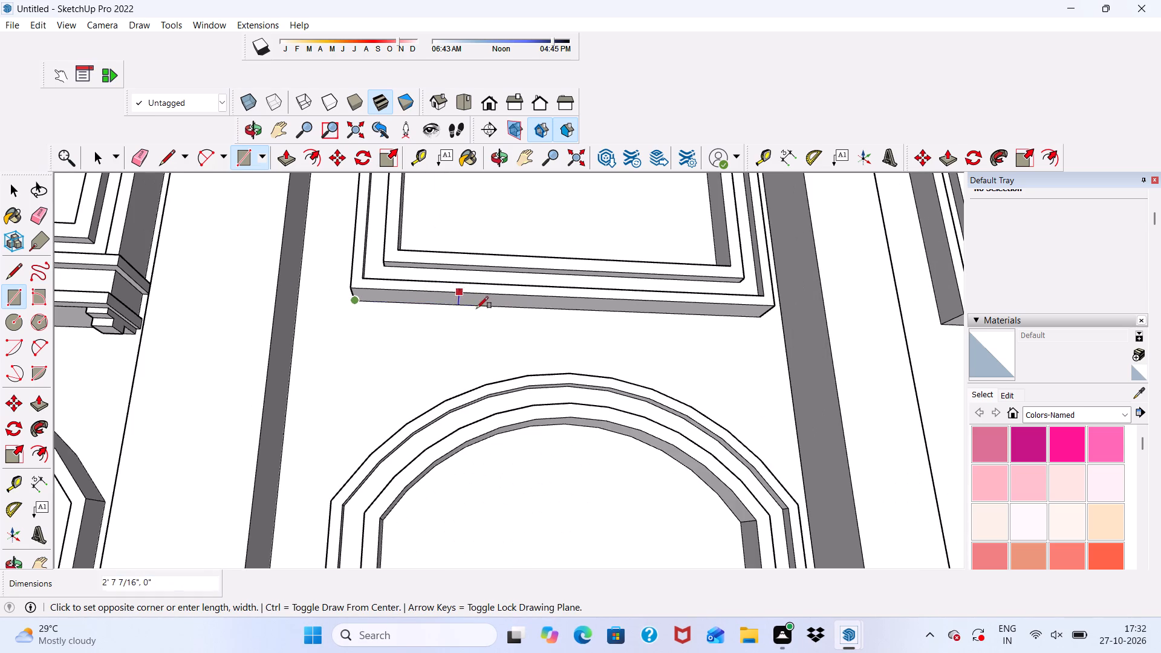
{"action": "scroll", "coordinate": [474, 420], "scroll_direction": "down", "scroll_amount": 1}
{"action": "scroll", "coordinate": [673, 376], "scroll_direction": "up", "scroll_amount": 3}
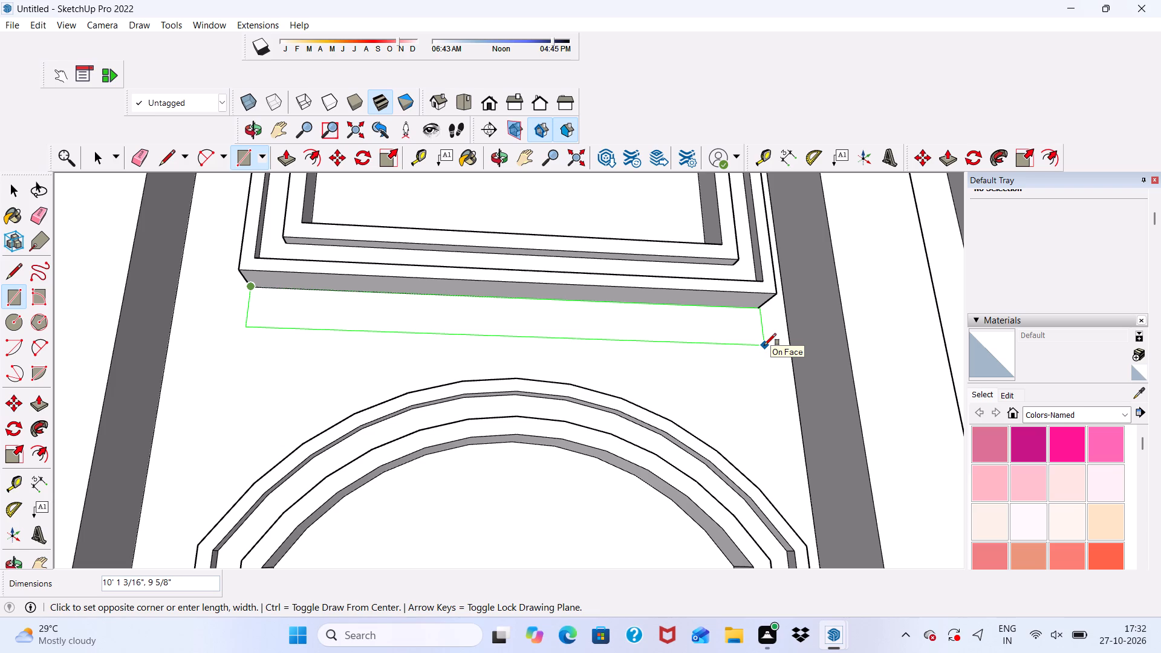
{"action": "left_click", "coordinate": [764, 343]}
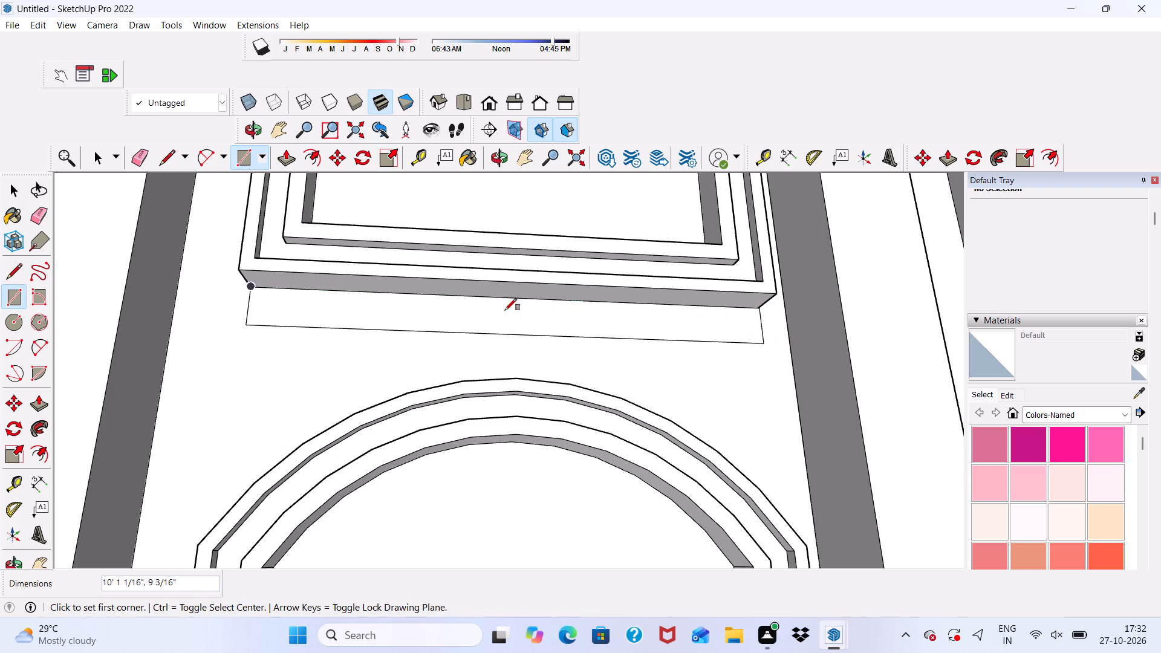
Push/Pull the new strip beneath the centre window outward 1'.
{"action": "key", "text": "space"}
{"action": "left_click", "coordinate": [280, 160]}
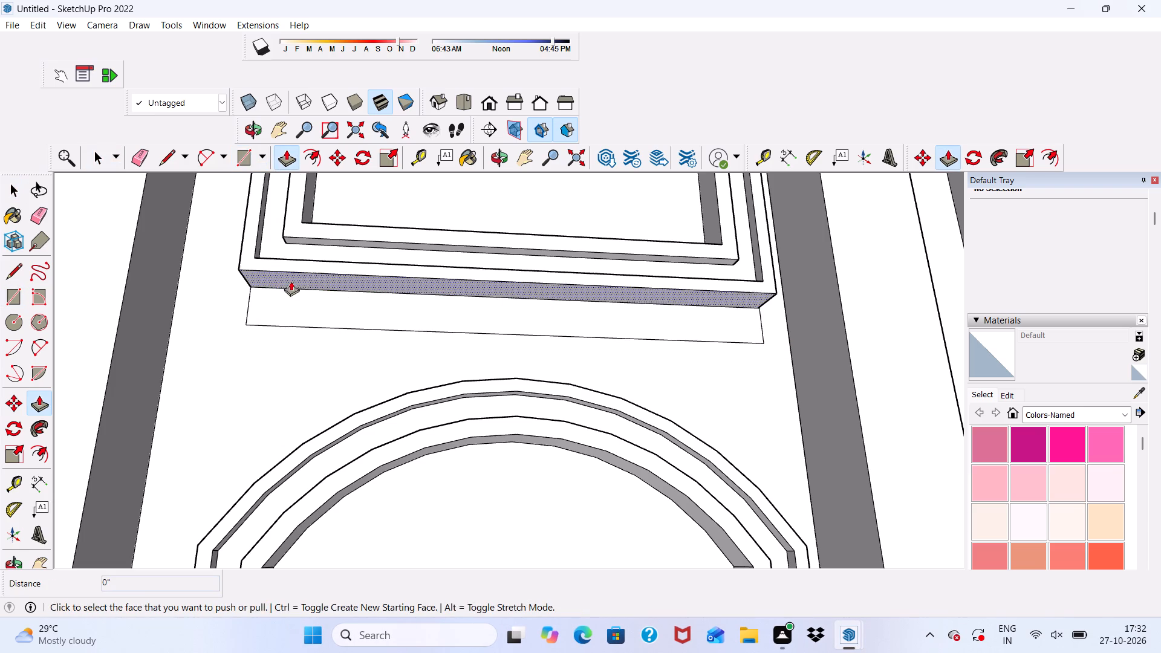
{"action": "left_click", "coordinate": [293, 309]}
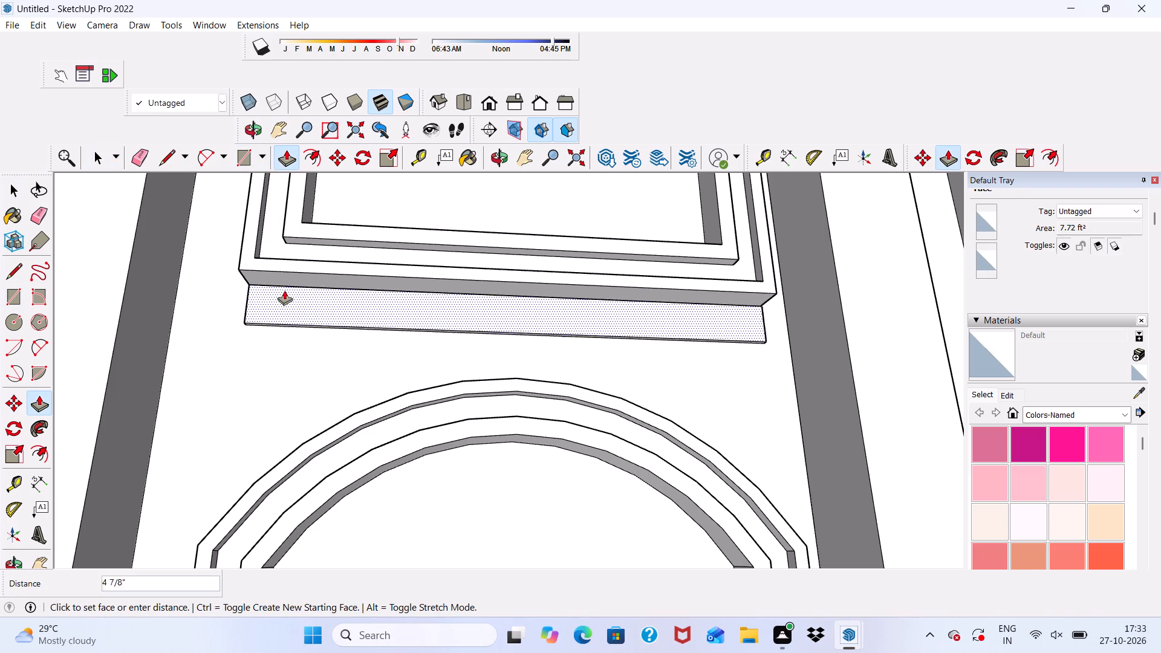
{"action": "type", "text": "1'"}
{"action": "key", "text": "Return"}
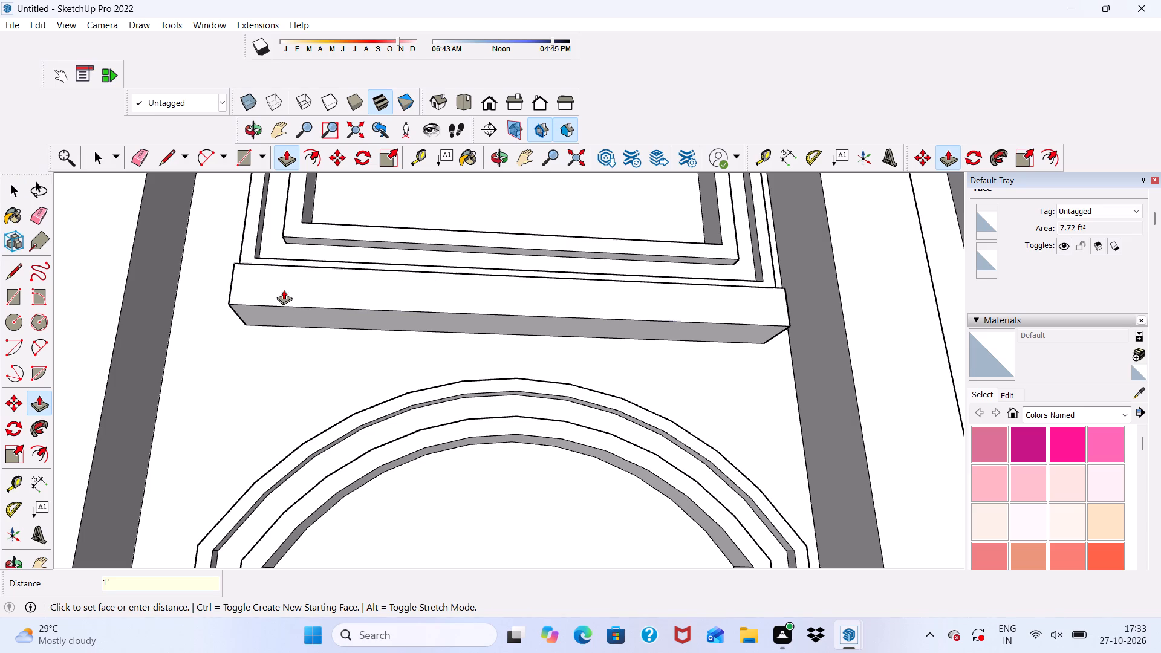
{"action": "key", "text": "space"}
Examine the stepped profile and brackets of the left-column sills alongside the new centre sill block.
{"action": "scroll", "coordinate": [272, 256], "scroll_direction": "down", "scroll_amount": 7}
{"action": "scroll", "coordinate": [354, 244], "scroll_direction": "up", "scroll_amount": 2}
{"action": "scroll", "coordinate": [354, 244], "scroll_direction": "down", "scroll_amount": 2}
{"action": "middle_click_drag", "start_coordinate": [354, 244], "coordinate": [349, 331]}
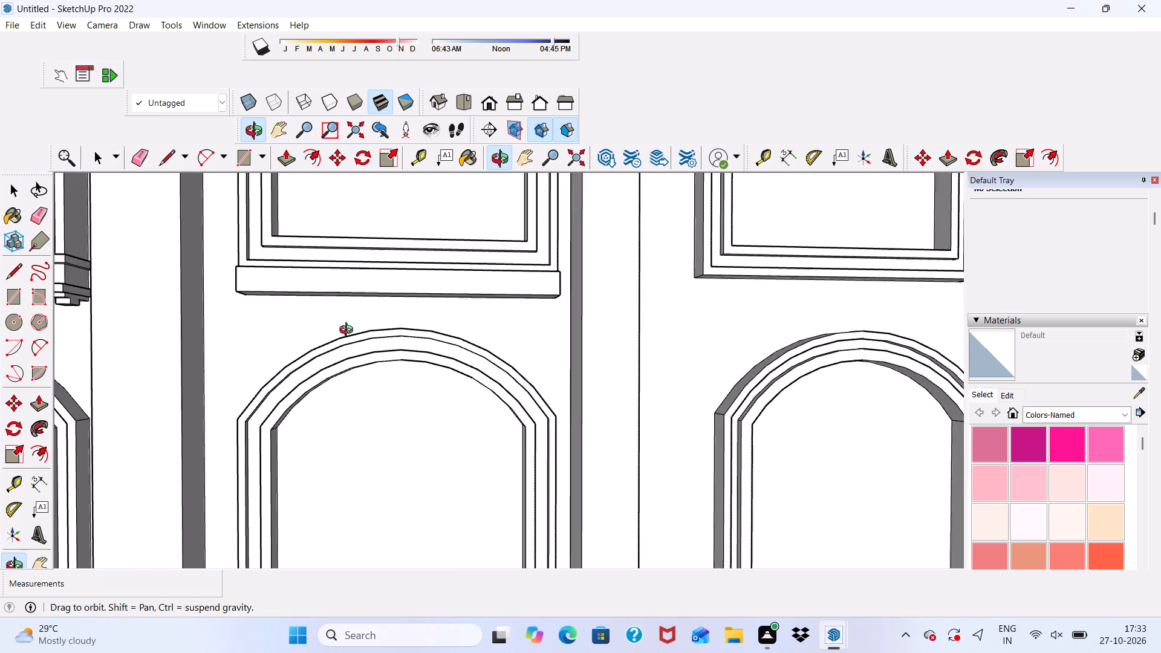
{"action": "middle_click_drag", "start_coordinate": [349, 331], "coordinate": [343, 340]}
{"action": "scroll", "coordinate": [273, 317], "scroll_direction": "down", "scroll_amount": 12}
{"action": "middle_click_drag", "start_coordinate": [333, 302], "coordinate": [322, 330]}
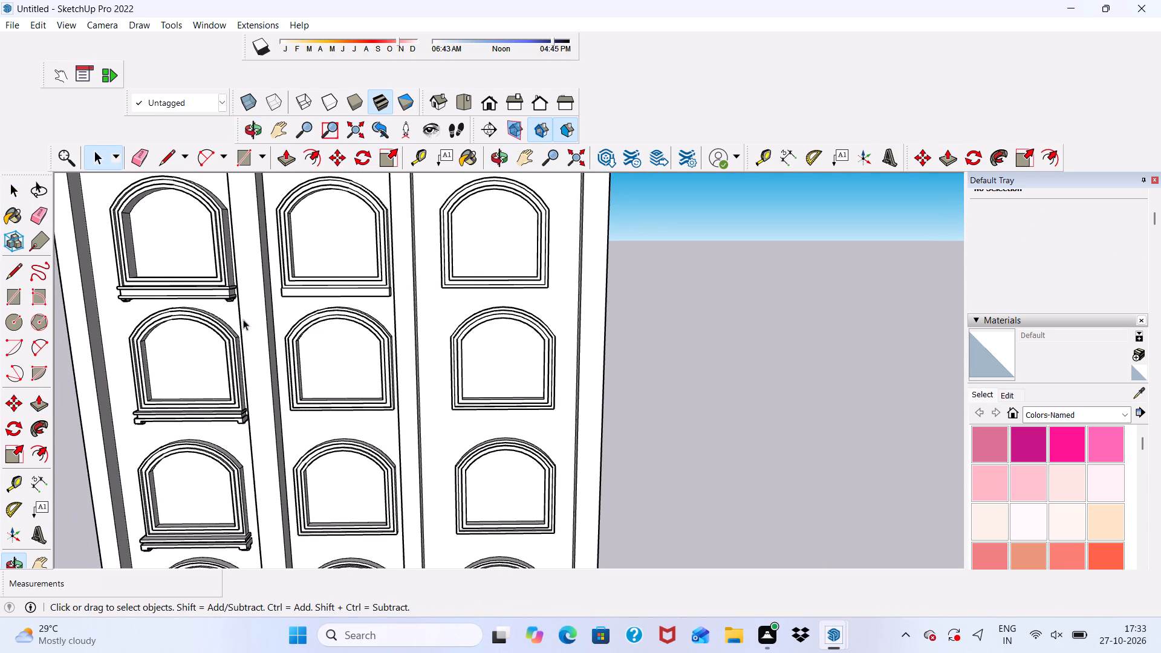
{"action": "scroll", "coordinate": [200, 444], "scroll_direction": "up", "scroll_amount": 4}
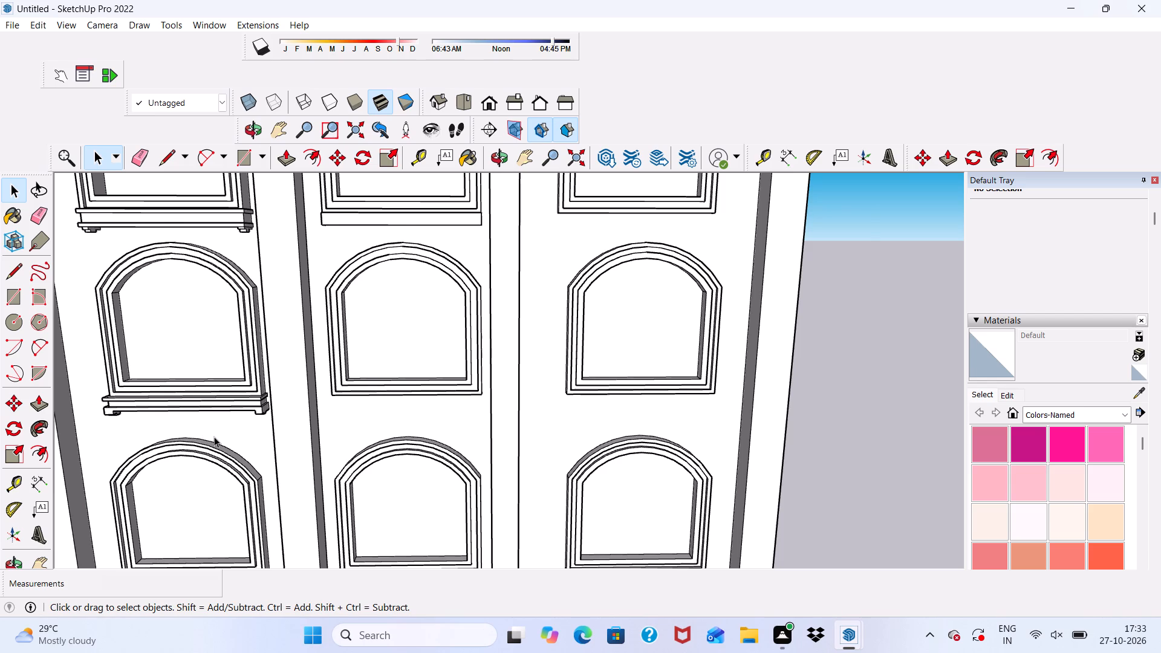
{"action": "scroll", "coordinate": [214, 437], "scroll_direction": "up", "scroll_amount": 1}
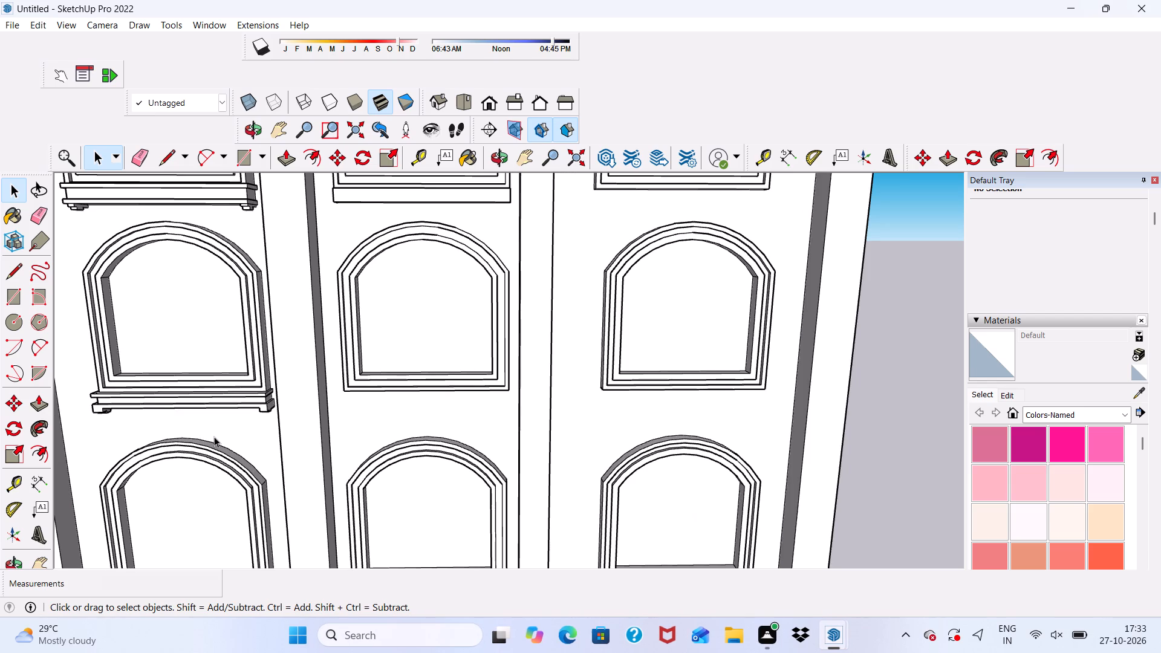
{"action": "scroll", "coordinate": [230, 405], "scroll_direction": "down", "scroll_amount": 1}
{"action": "scroll", "coordinate": [214, 371], "scroll_direction": "up", "scroll_amount": 7}
{"action": "scroll", "coordinate": [184, 395], "scroll_direction": "down", "scroll_amount": 2}
{"action": "middle_click_drag", "start_coordinate": [177, 408], "coordinate": [183, 424]}
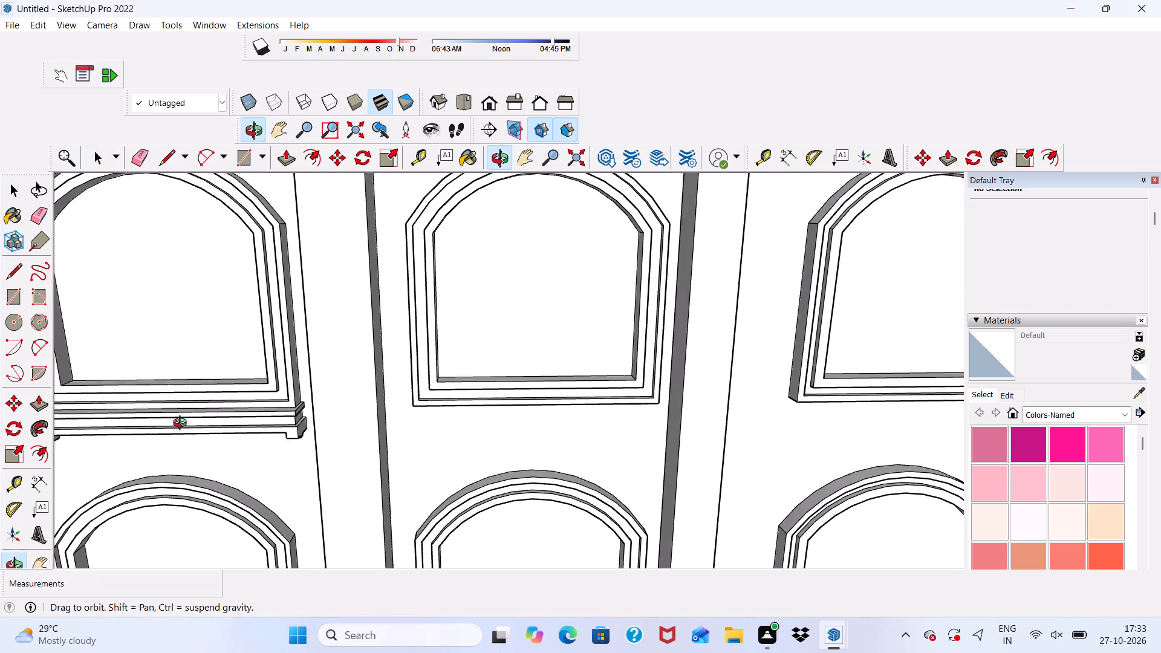
{"action": "middle_click_drag", "start_coordinate": [183, 424], "coordinate": [176, 472]}
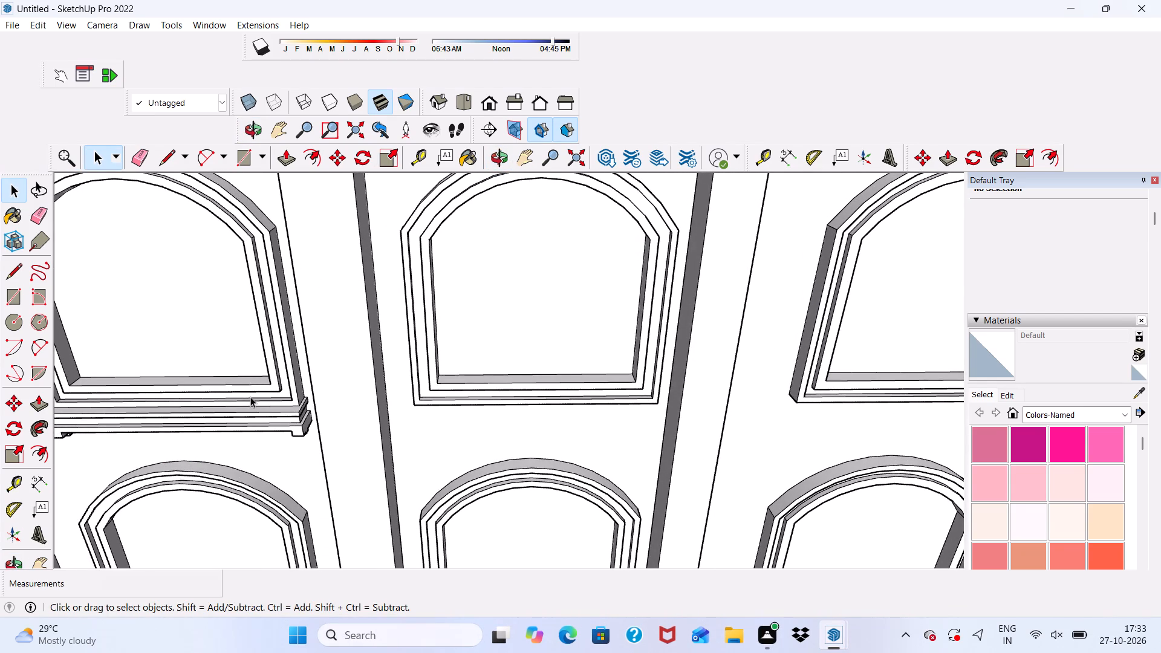
{"action": "scroll", "coordinate": [236, 403], "scroll_direction": "down", "scroll_amount": 6}
{"action": "middle_click_drag", "start_coordinate": [236, 403], "coordinate": [236, 308]}
{"action": "scroll", "coordinate": [236, 308], "scroll_direction": "up", "scroll_amount": 1}
{"action": "scroll", "coordinate": [244, 317], "scroll_direction": "down", "scroll_amount": 9}
{"action": "scroll", "coordinate": [224, 383], "scroll_direction": "up", "scroll_amount": 9}
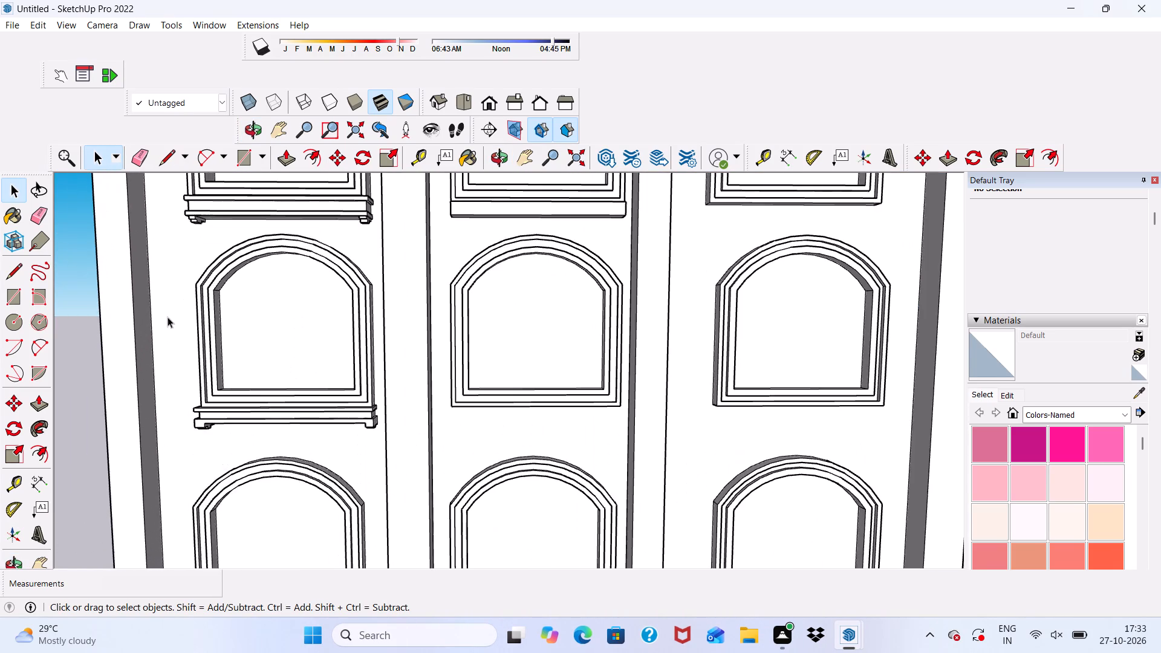
{"action": "scroll", "coordinate": [220, 378], "scroll_direction": "up", "scroll_amount": 9}
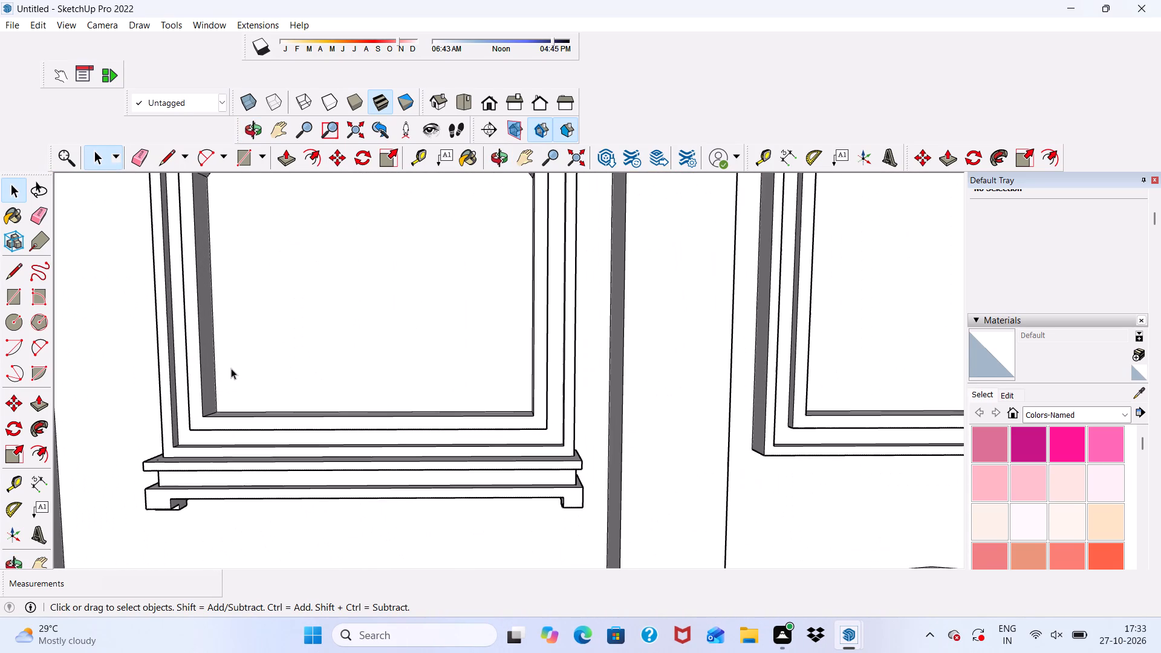
{"action": "scroll", "coordinate": [231, 368], "scroll_direction": "down", "scroll_amount": 11}
{"action": "scroll", "coordinate": [370, 332], "scroll_direction": "down", "scroll_amount": 5}
{"action": "scroll", "coordinate": [554, 415], "scroll_direction": "up", "scroll_amount": 3}
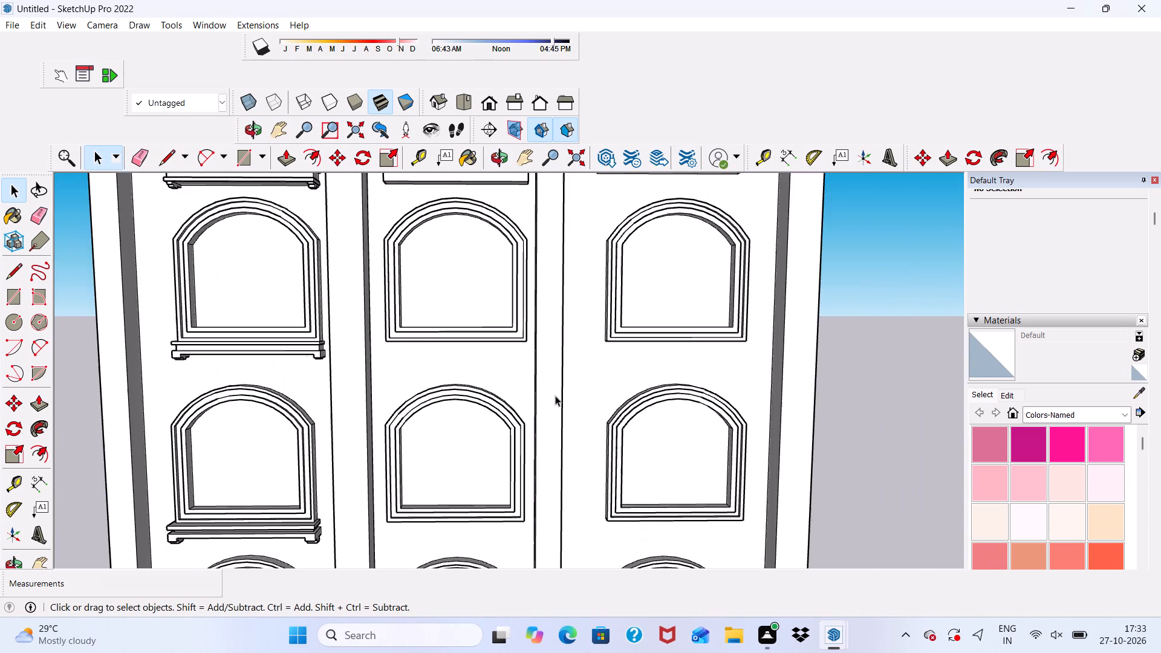
Draw a rectangle about 10' 1" by 2 1/16" along the top of the centre sill block's front face.
{"action": "scroll", "coordinate": [555, 395], "scroll_direction": "up", "scroll_amount": 3}
{"action": "scroll", "coordinate": [379, 335], "scroll_direction": "down", "scroll_amount": 10}
{"action": "scroll", "coordinate": [408, 310], "scroll_direction": "up", "scroll_amount": 15}
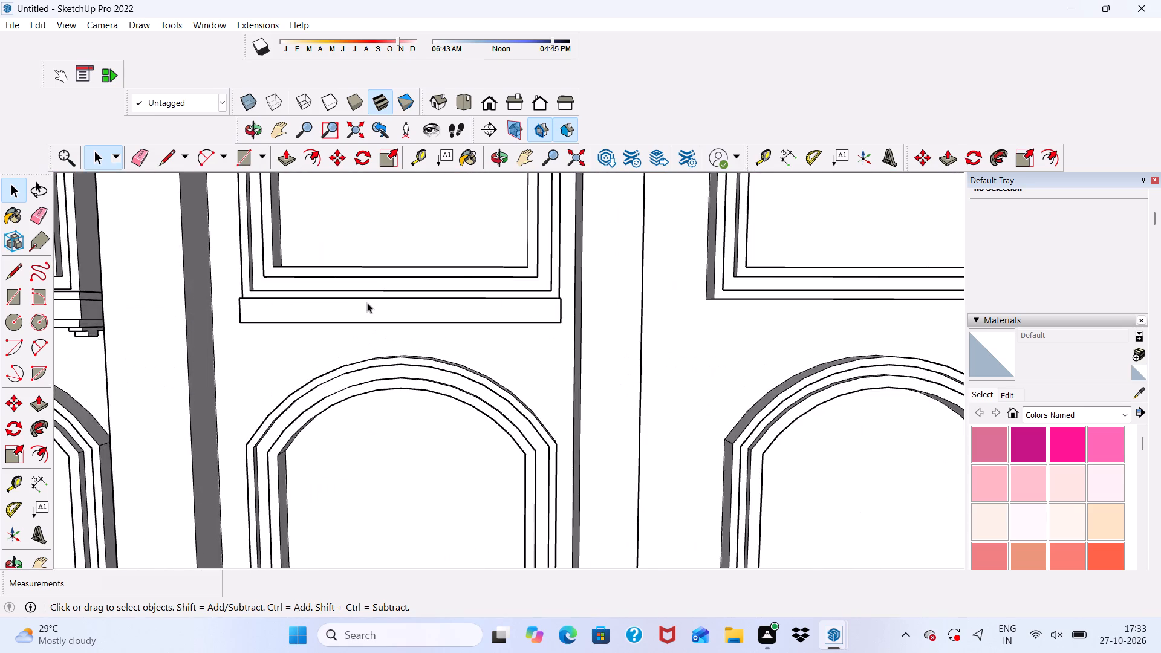
{"action": "scroll", "coordinate": [322, 308], "scroll_direction": "up", "scroll_amount": 3}
{"action": "middle_click_drag", "start_coordinate": [233, 305], "coordinate": [386, 270]}
{"action": "scroll", "coordinate": [176, 218], "scroll_direction": "up", "scroll_amount": 1}
{"action": "left_click", "coordinate": [236, 160]}
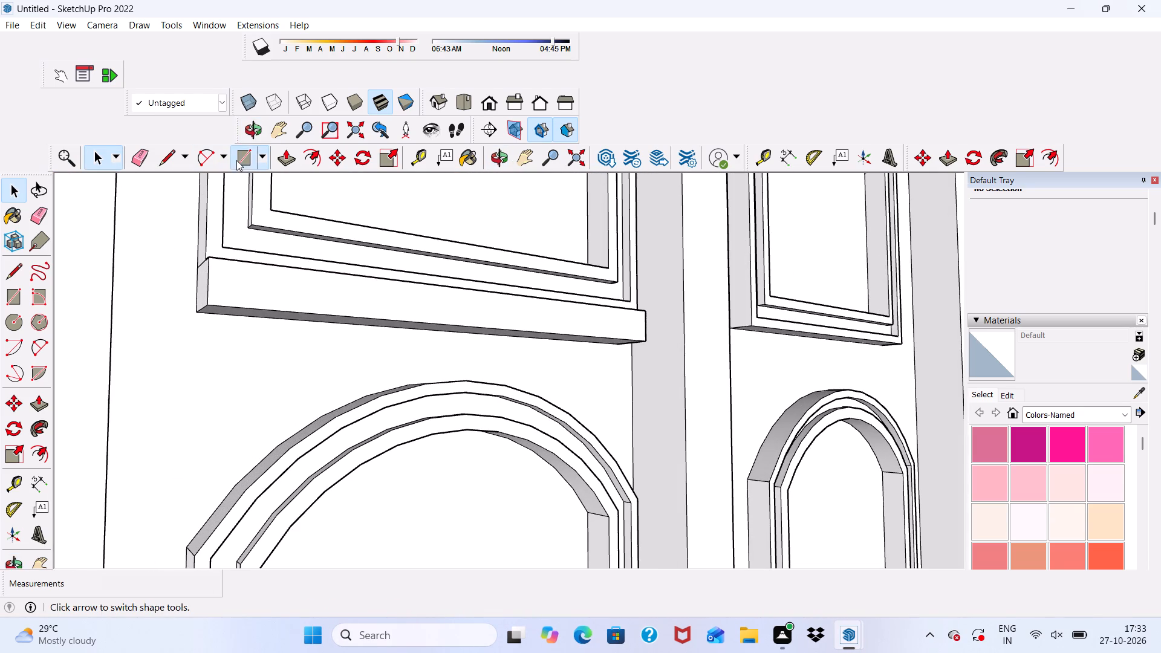
{"action": "scroll", "coordinate": [218, 287], "scroll_direction": "up", "scroll_amount": 6}
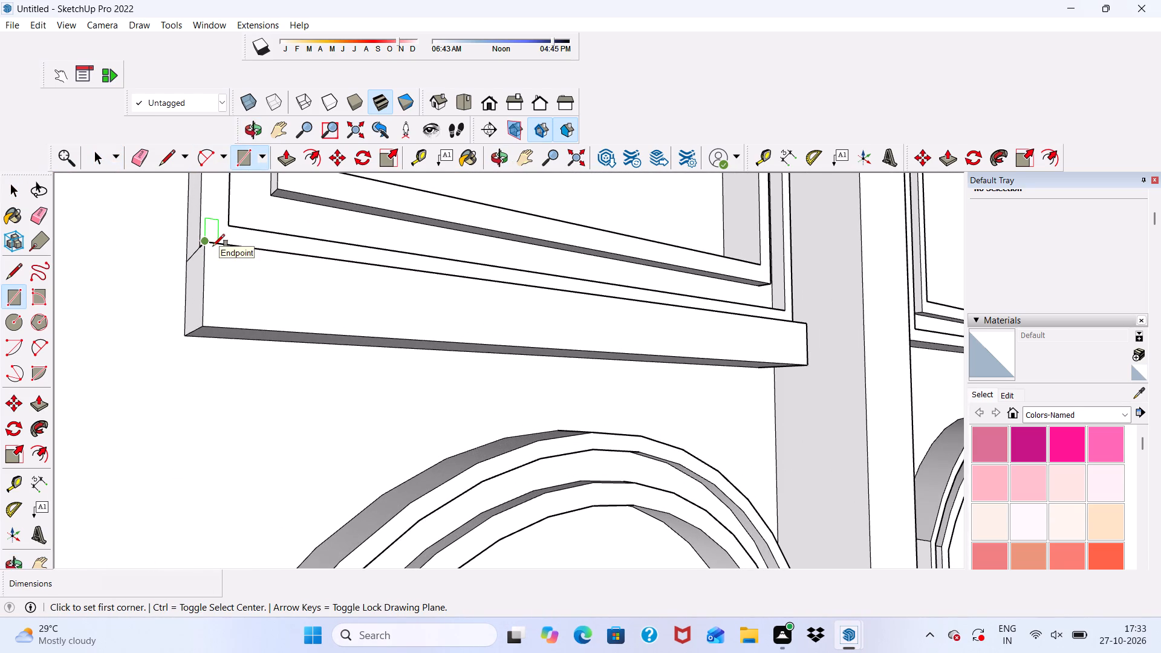
{"action": "left_click", "coordinate": [213, 246]}
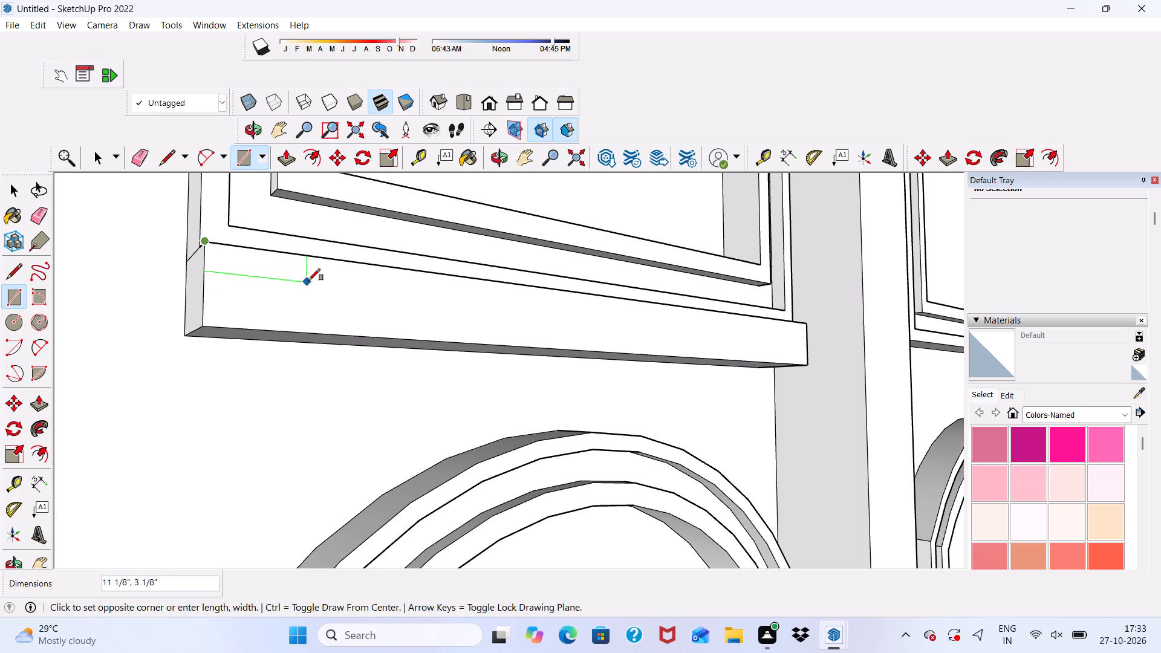
{"action": "scroll", "coordinate": [304, 279], "scroll_direction": "down", "scroll_amount": 5}
{"action": "scroll", "coordinate": [242, 281], "scroll_direction": "down", "scroll_amount": 4}
{"action": "middle_click_drag", "start_coordinate": [236, 284], "coordinate": [62, 393]}
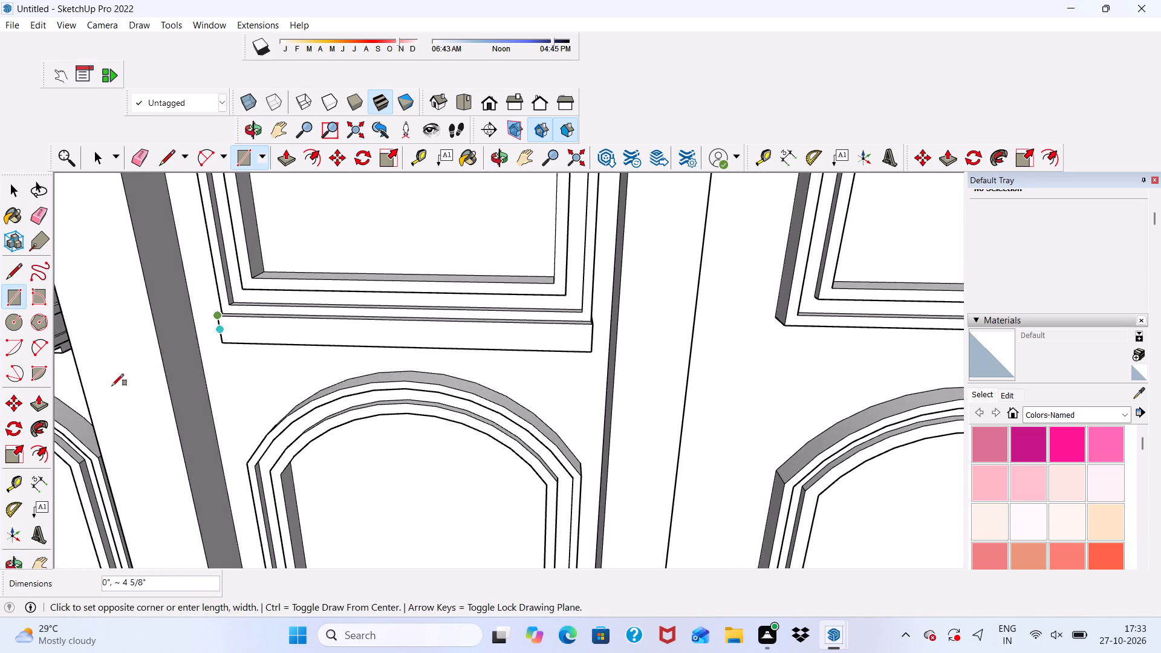
{"action": "scroll", "coordinate": [368, 351], "scroll_direction": "up", "scroll_amount": 4}
{"action": "scroll", "coordinate": [617, 291], "scroll_direction": "up", "scroll_amount": 4}
{"action": "scroll", "coordinate": [812, 293], "scroll_direction": "up", "scroll_amount": 2}
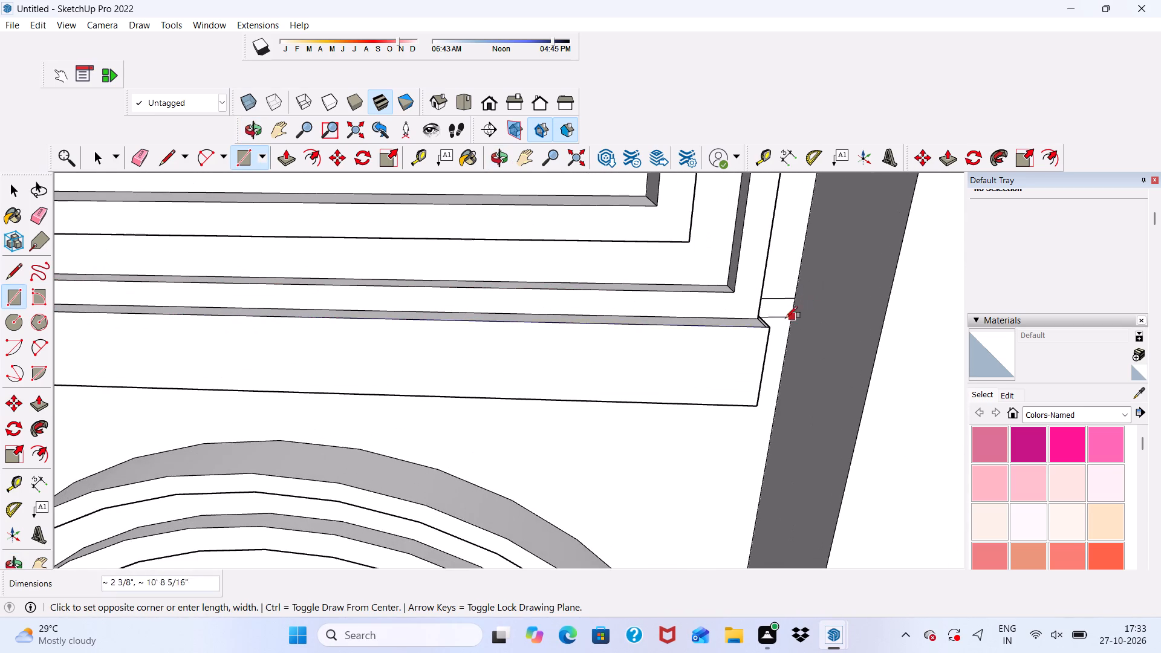
{"action": "left_click", "coordinate": [765, 345]}
Draw a rectangle about 10' 1" by 3 9/16" along the bottom of the centre sill block's front face.
{"action": "scroll", "coordinate": [716, 268], "scroll_direction": "down", "scroll_amount": 7}
{"action": "scroll", "coordinate": [331, 375], "scroll_direction": "up", "scroll_amount": 3}
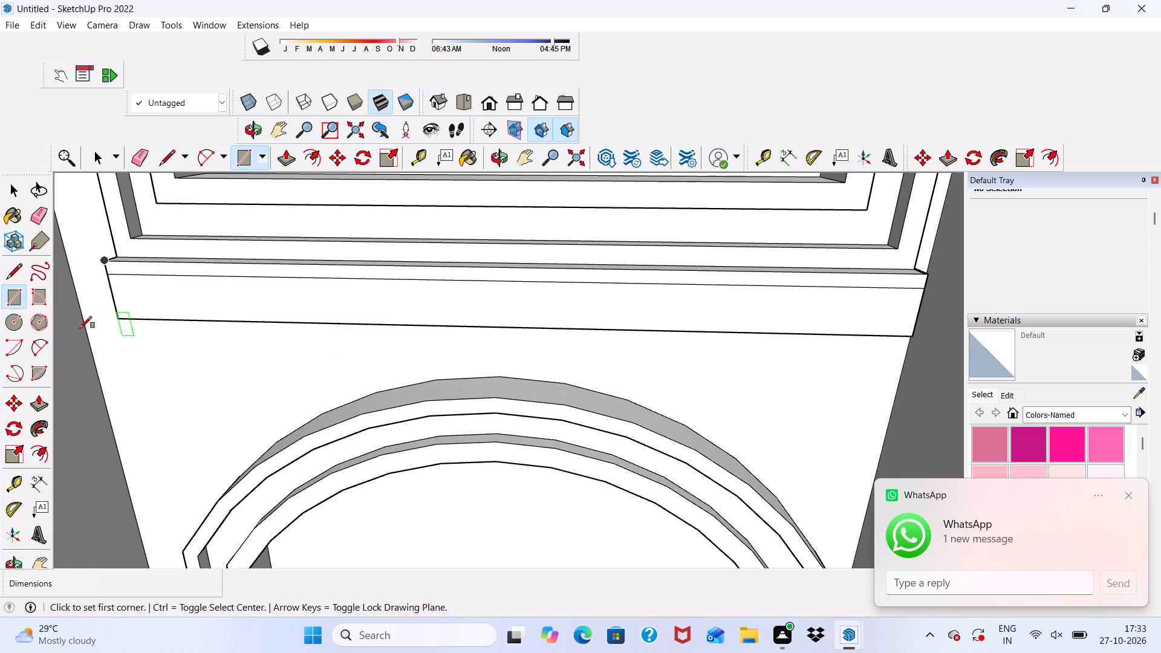
{"action": "left_click", "coordinate": [116, 312]}
{"action": "scroll", "coordinate": [163, 296], "scroll_direction": "down", "scroll_amount": 5}
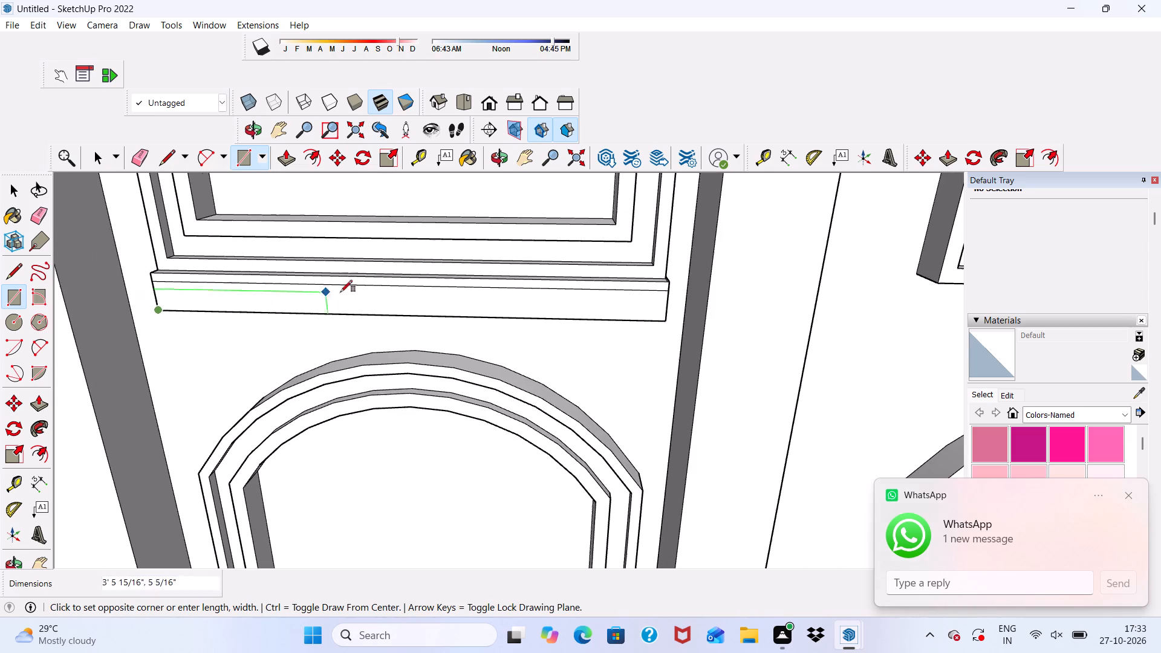
{"action": "scroll", "coordinate": [602, 310], "scroll_direction": "up", "scroll_amount": 3}
{"action": "scroll", "coordinate": [692, 304], "scroll_direction": "up", "scroll_amount": 3}
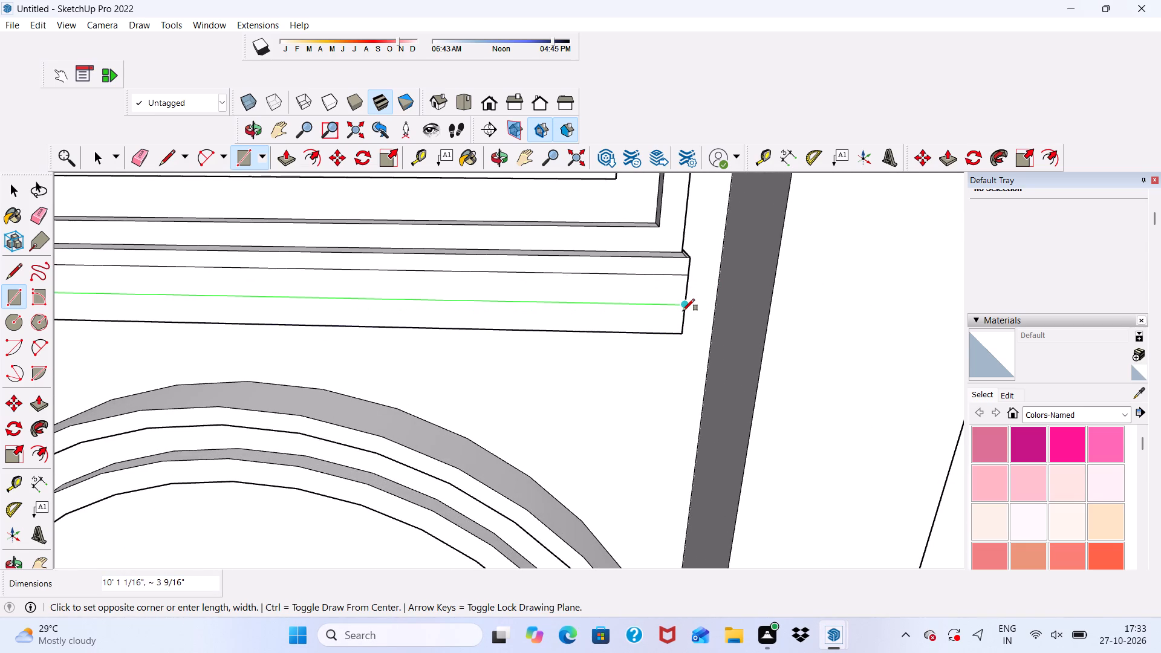
{"action": "left_click", "coordinate": [683, 311]}
{"action": "scroll", "coordinate": [672, 288], "scroll_direction": "down", "scroll_amount": 9}
{"action": "scroll", "coordinate": [548, 342], "scroll_direction": "down", "scroll_amount": 1}
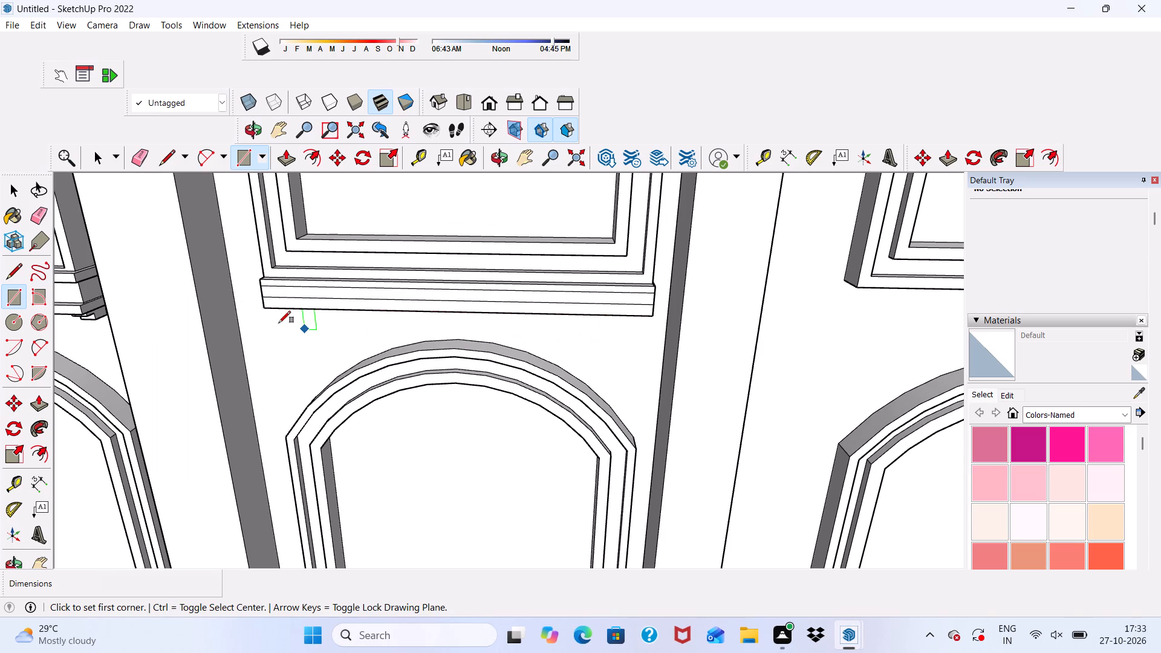
{"action": "key", "text": "space"}
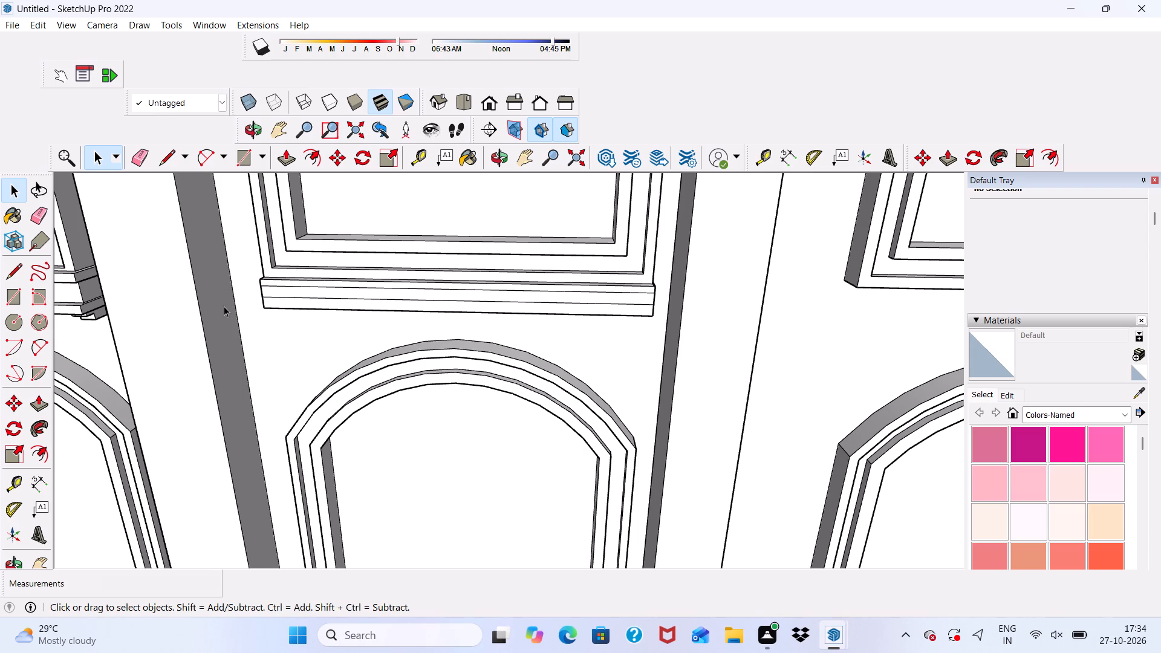
Push/Pull the upper strip of the centre sill's front face outward 6".
{"action": "scroll", "coordinate": [331, 281], "scroll_direction": "up", "scroll_amount": 3}
{"action": "scroll", "coordinate": [181, 219], "scroll_direction": "up", "scroll_amount": 2}
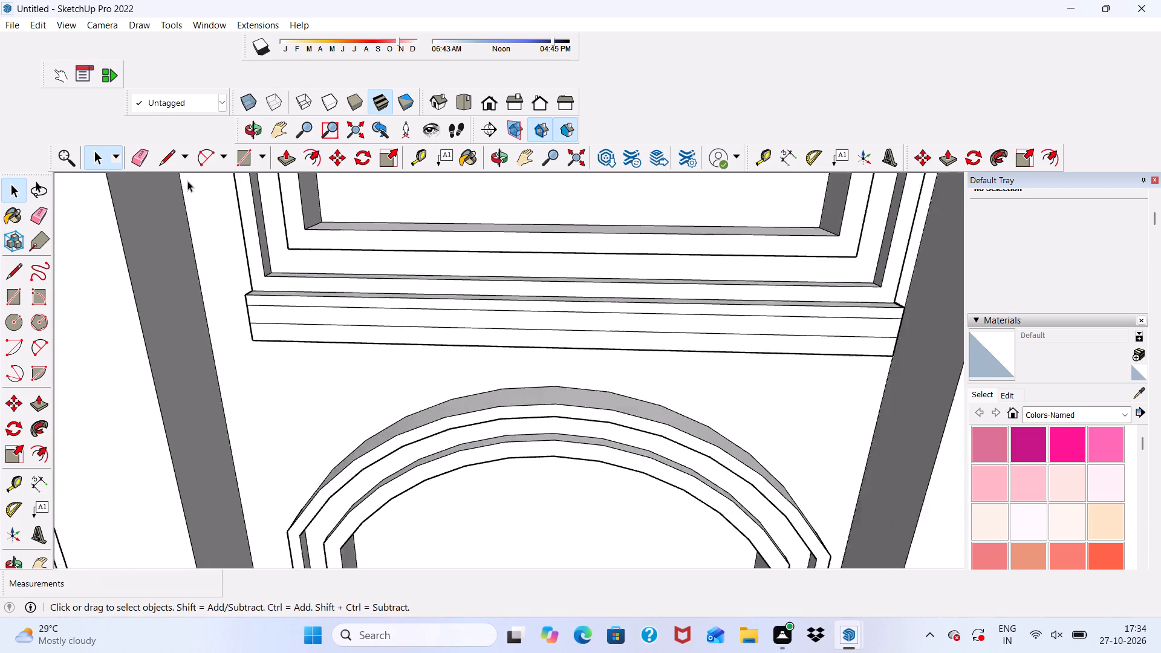
{"action": "scroll", "coordinate": [187, 181], "scroll_direction": "up", "scroll_amount": 2}
{"action": "left_click", "coordinate": [288, 154]}
{"action": "scroll", "coordinate": [318, 305], "scroll_direction": "up", "scroll_amount": 4}
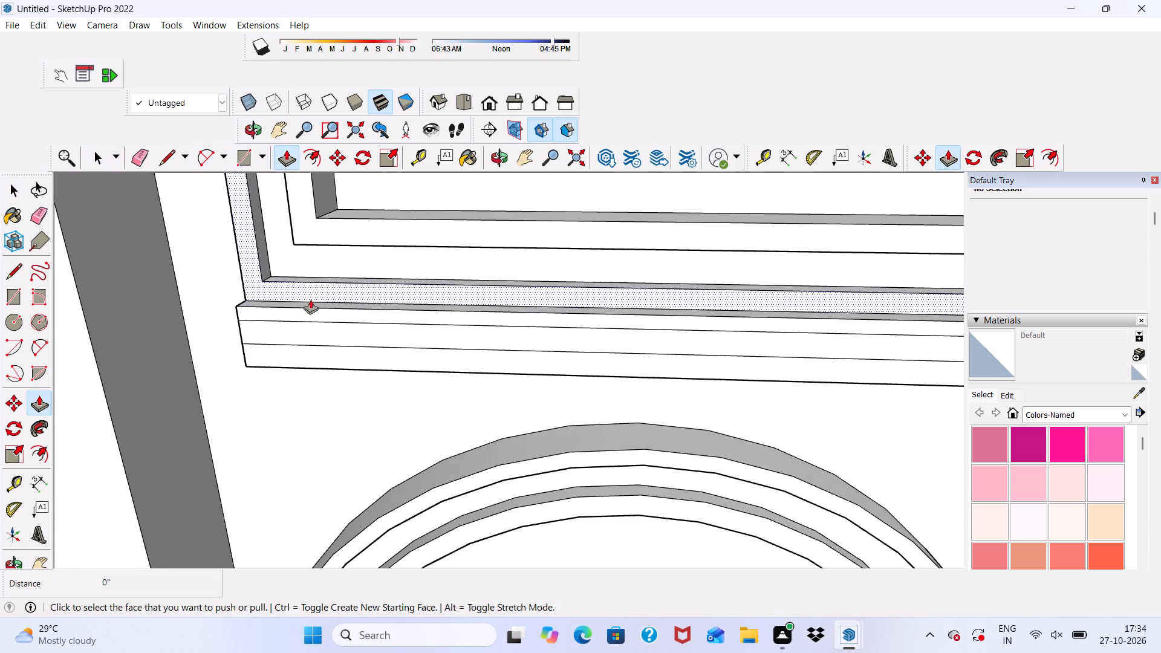
{"action": "scroll", "coordinate": [310, 299], "scroll_direction": "up", "scroll_amount": 1}
{"action": "left_click", "coordinate": [272, 317]}
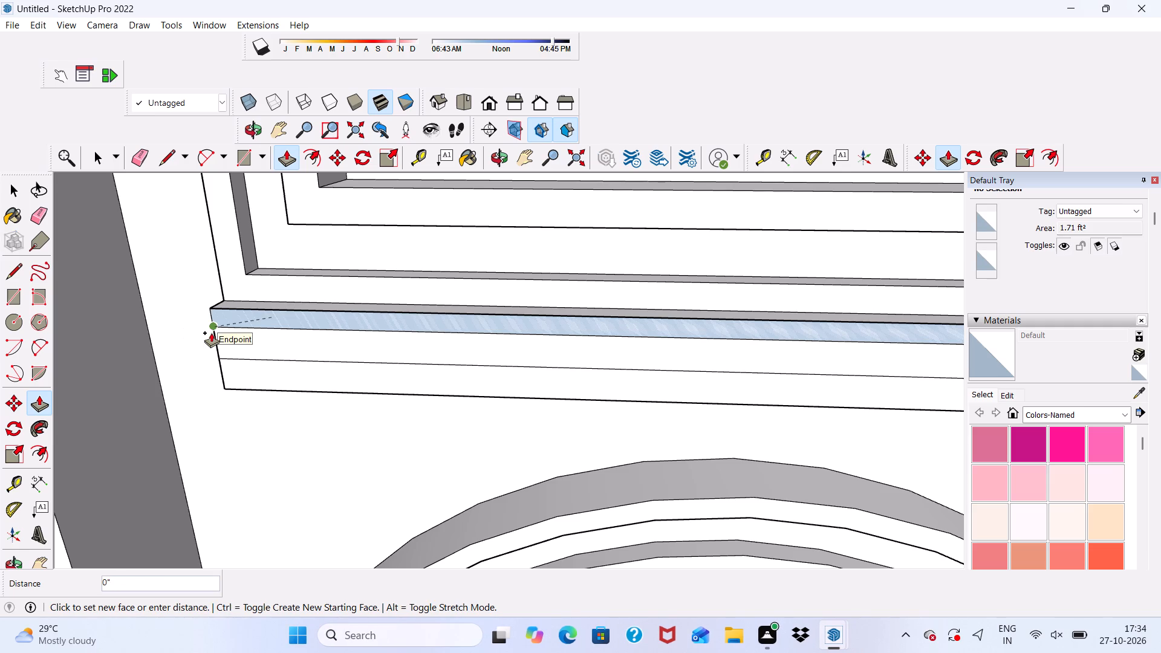
{"action": "key", "text": "3"}
{"action": "key", "text": "BackSpace"}
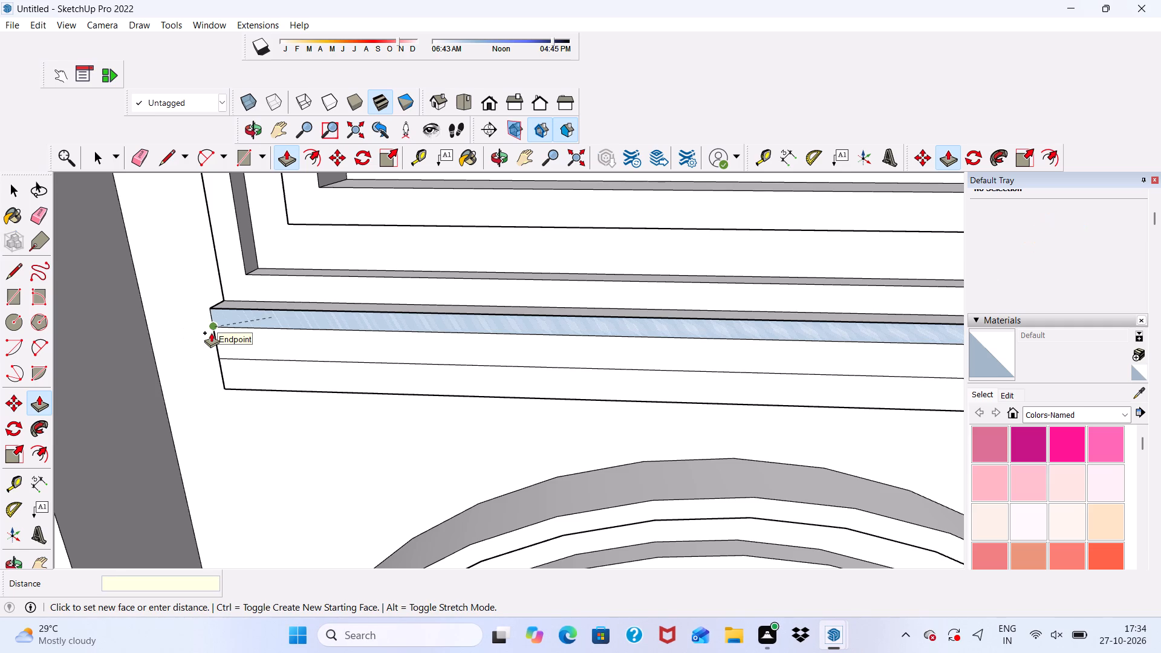
{"action": "key", "text": "6"}
{"action": "key", "text": "shift+quotedbl"}
{"action": "key", "text": "Return"}
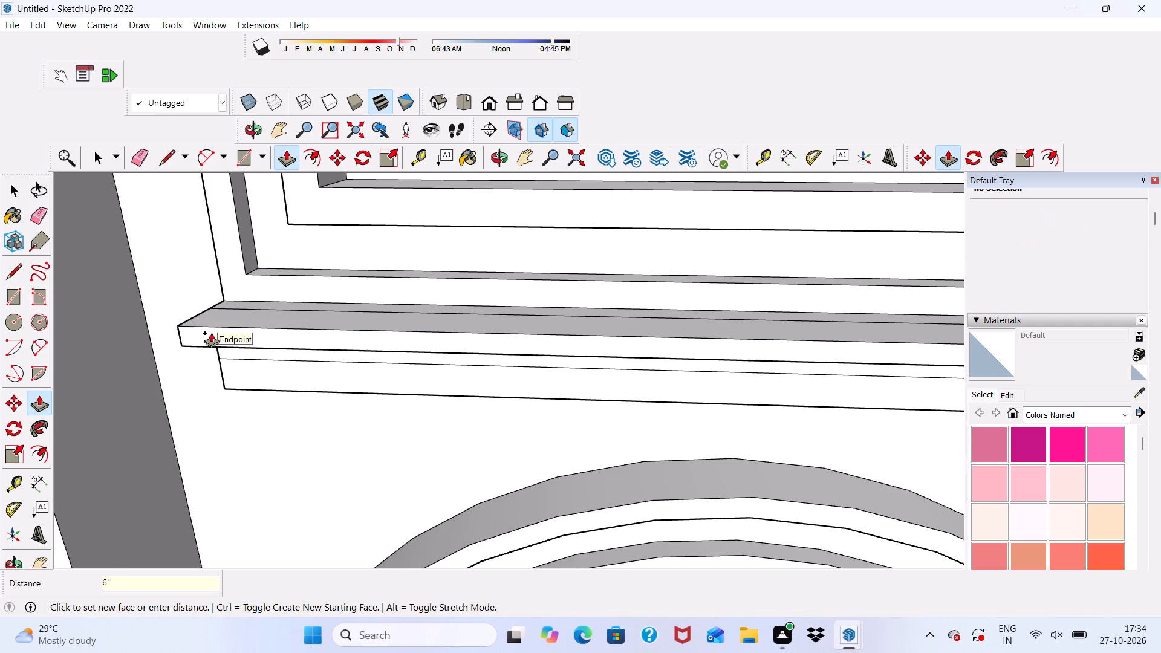
Push/Pull the lower strip of the centre sill outward 6", flush with the upper ledge.
{"action": "scroll", "coordinate": [210, 308], "scroll_direction": "up", "scroll_amount": 4}
{"action": "scroll", "coordinate": [226, 420], "scroll_direction": "up", "scroll_amount": 4}
{"action": "left_click", "coordinate": [247, 401]}
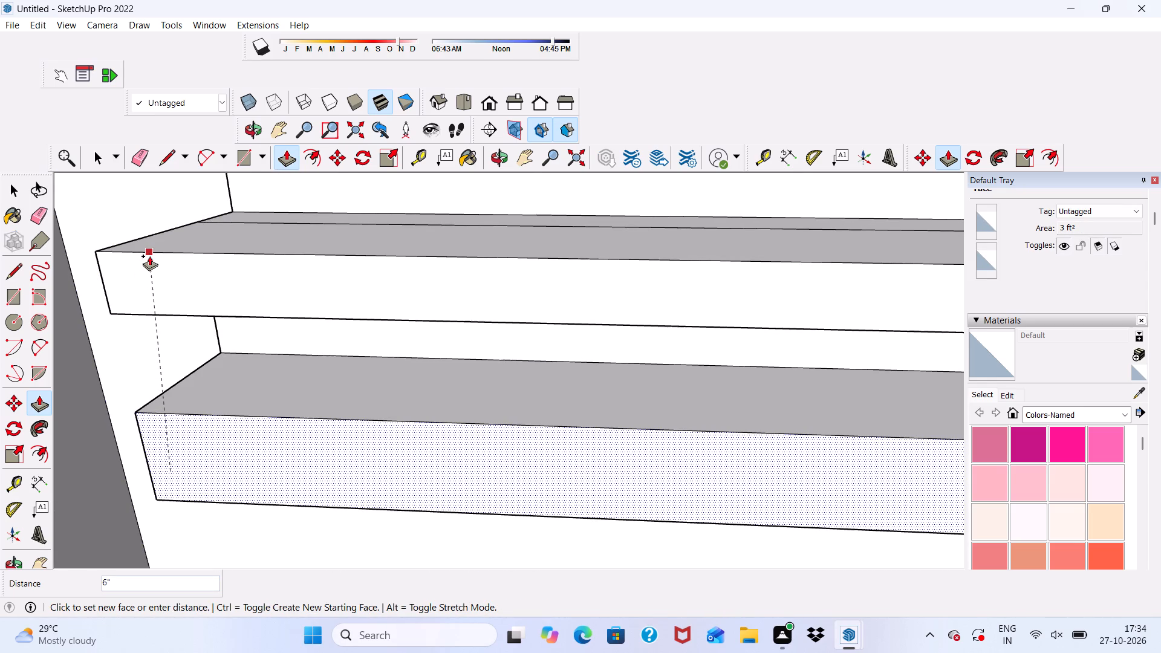
{"action": "left_click", "coordinate": [150, 255]}
{"action": "scroll", "coordinate": [150, 255], "scroll_direction": "down", "scroll_amount": 5}
{"action": "scroll", "coordinate": [191, 353], "scroll_direction": "up", "scroll_amount": 1}
{"action": "middle_click_drag", "start_coordinate": [191, 353], "coordinate": [343, 285]}
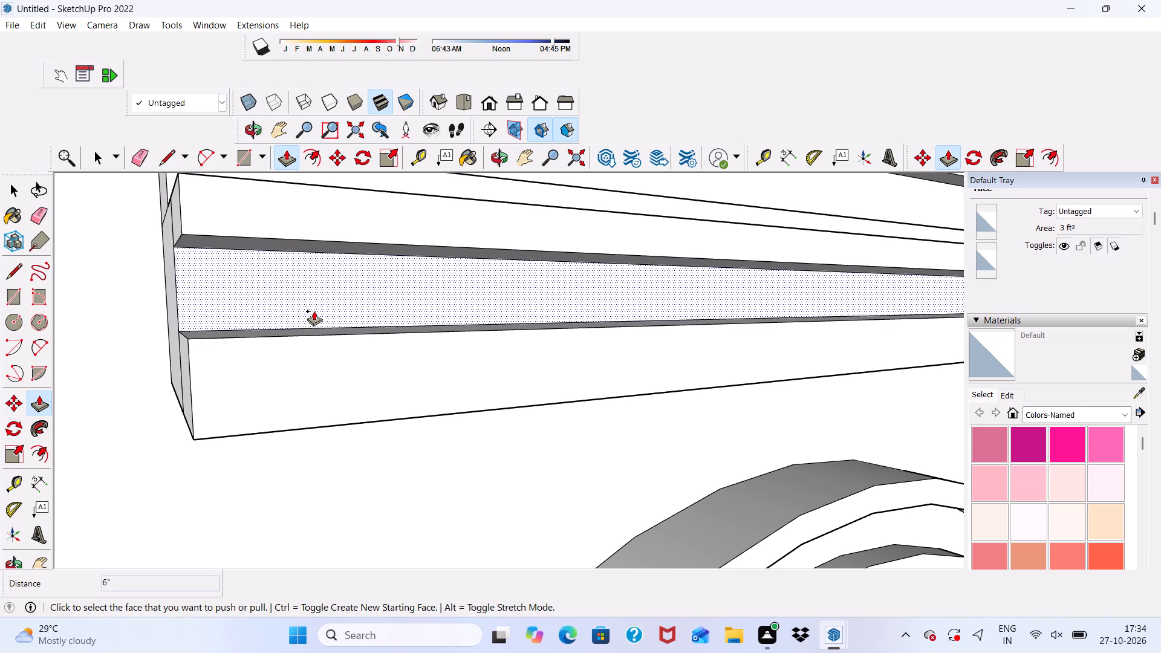
Push/Pull the left end of the centre sill's upper ledge sideways about 2 1/8".
{"action": "scroll", "coordinate": [165, 200], "scroll_direction": "up", "scroll_amount": 4}
{"action": "scroll", "coordinate": [177, 200], "scroll_direction": "down", "scroll_amount": 2}
{"action": "middle_click_drag", "start_coordinate": [178, 200], "coordinate": [191, 216]}
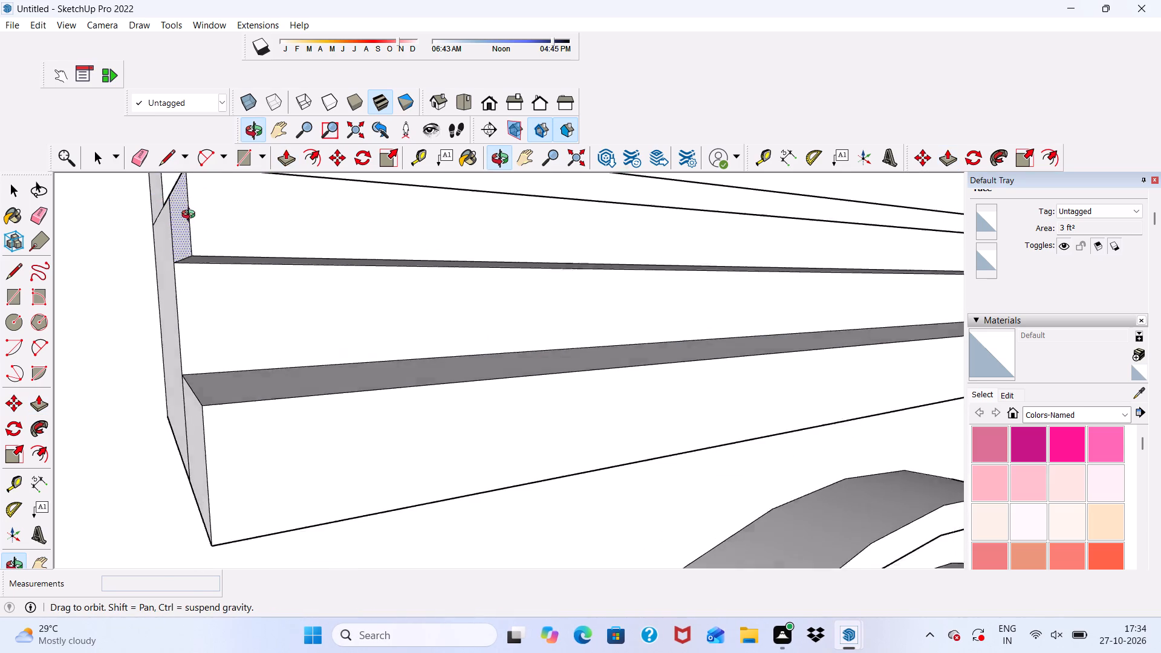
{"action": "middle_click_drag", "start_coordinate": [191, 216], "coordinate": [359, 258]}
{"action": "scroll", "coordinate": [296, 291], "scroll_direction": "up", "scroll_amount": 2}
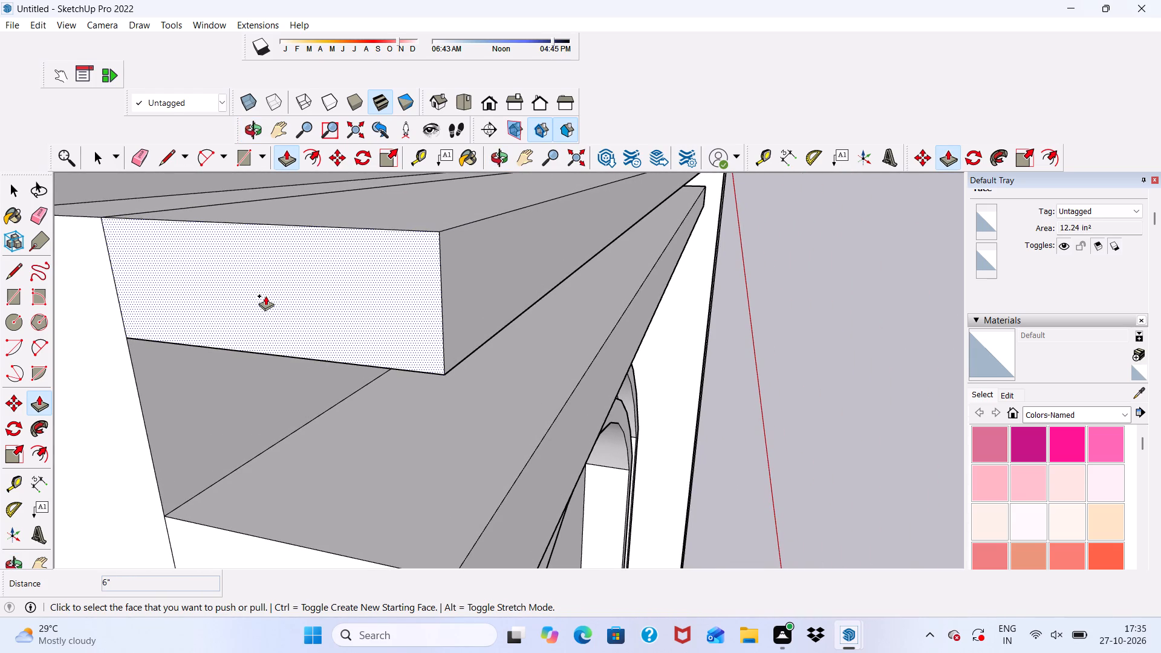
{"action": "left_click", "coordinate": [265, 296]}
{"action": "scroll", "coordinate": [204, 334], "scroll_direction": "down", "scroll_amount": 5}
{"action": "middle_click_drag", "start_coordinate": [204, 333], "coordinate": [467, 319]}
{"action": "scroll", "coordinate": [443, 328], "scroll_direction": "up", "scroll_amount": 1}
{"action": "scroll", "coordinate": [439, 329], "scroll_direction": "down", "scroll_amount": 8}
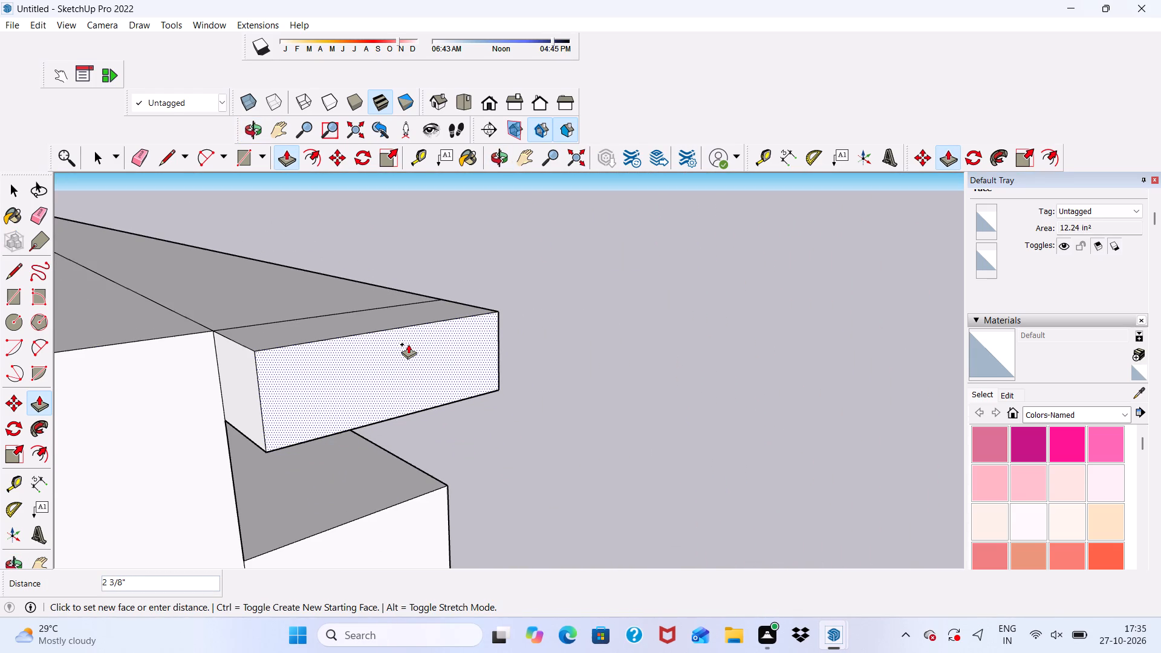
{"action": "left_click", "coordinate": [402, 343]}
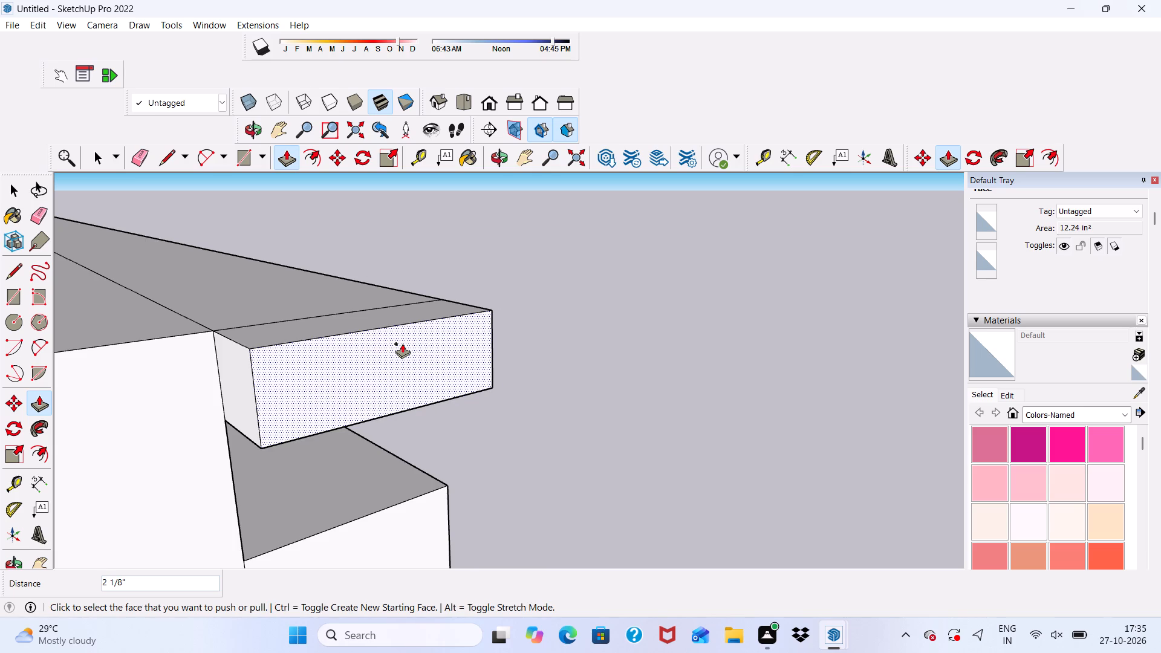
Push/Pull the back face of the upper ledge's left overhang 1' to meet the wall.
{"action": "scroll", "coordinate": [253, 378], "scroll_direction": "up", "scroll_amount": 4}
{"action": "left_click", "coordinate": [238, 383]}
{"action": "scroll", "coordinate": [83, 416], "scroll_direction": "down", "scroll_amount": 10}
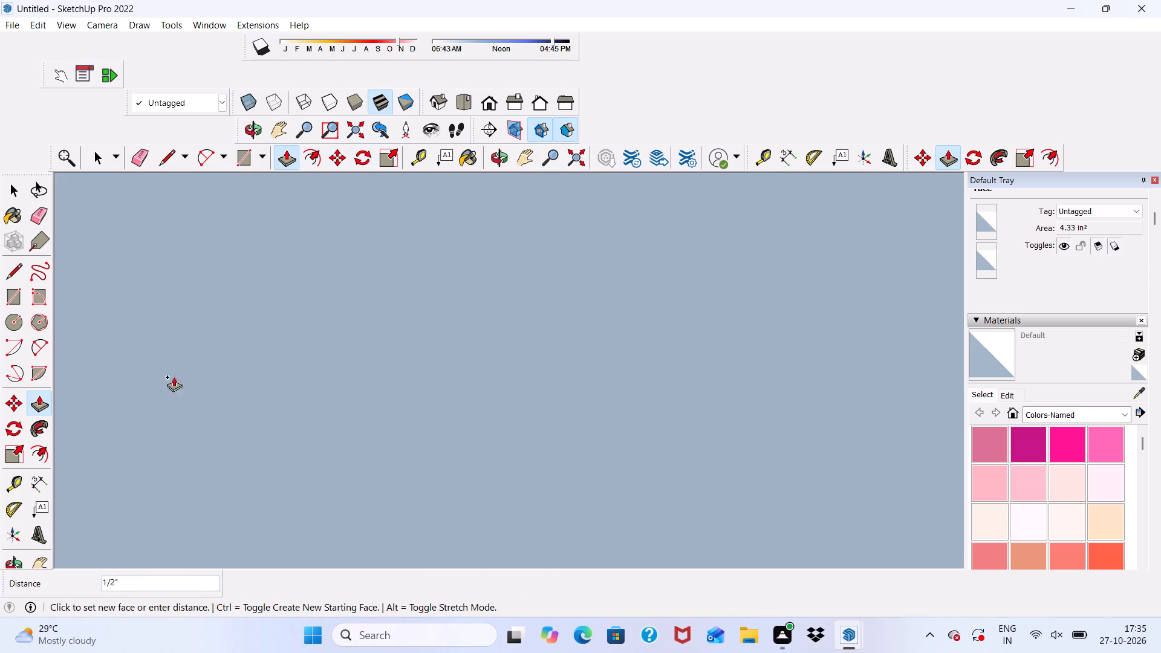
{"action": "scroll", "coordinate": [174, 377], "scroll_direction": "down", "scroll_amount": 6}
{"action": "left_click", "coordinate": [480, 100]}
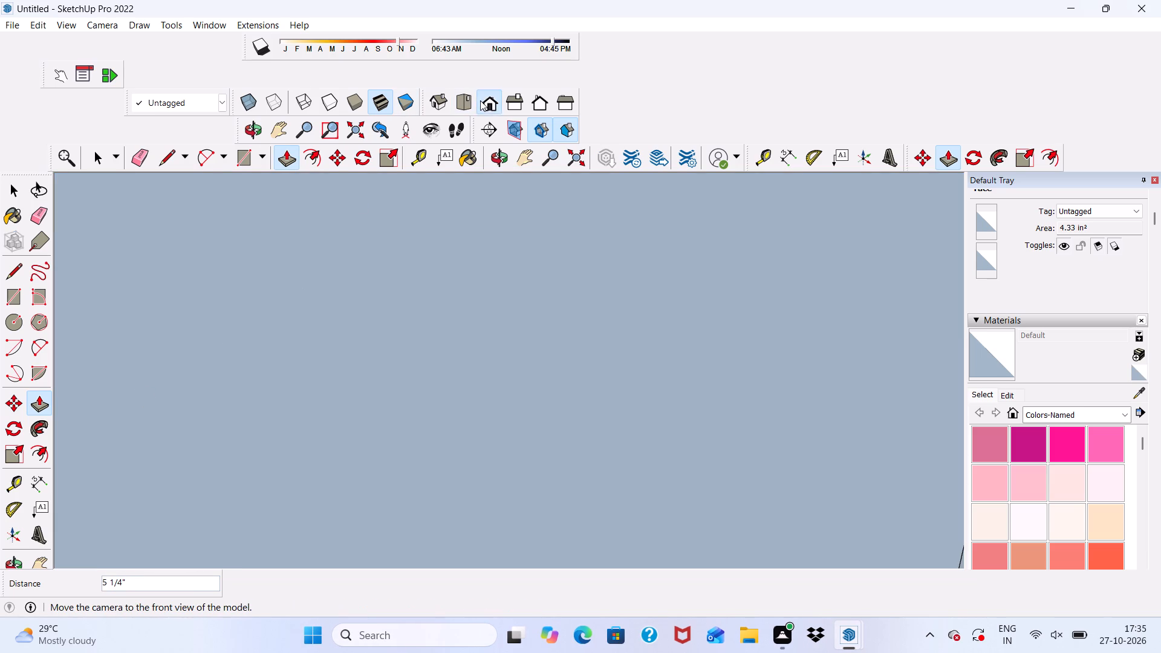
{"action": "scroll", "coordinate": [391, 246], "scroll_direction": "down", "scroll_amount": 6}
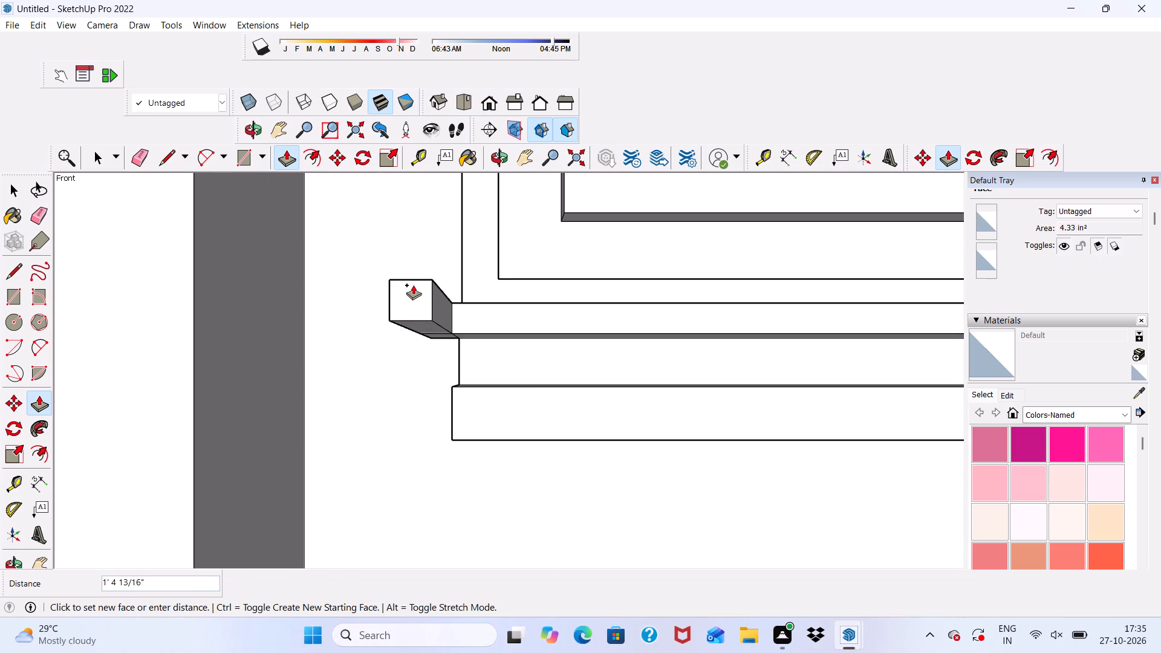
{"action": "scroll", "coordinate": [413, 285], "scroll_direction": "up", "scroll_amount": 1}
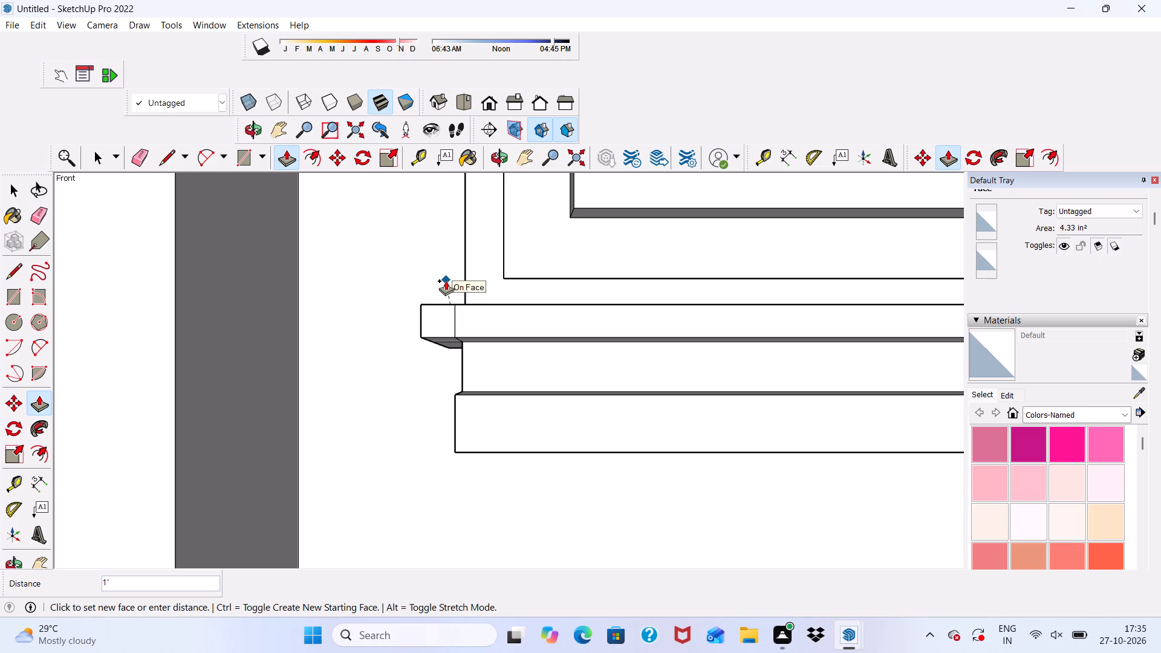
{"action": "scroll", "coordinate": [446, 281], "scroll_direction": "up", "scroll_amount": 4}
{"action": "middle_click_drag", "start_coordinate": [445, 272], "coordinate": [478, 327]}
{"action": "scroll", "coordinate": [459, 290], "scroll_direction": "up", "scroll_amount": 4}
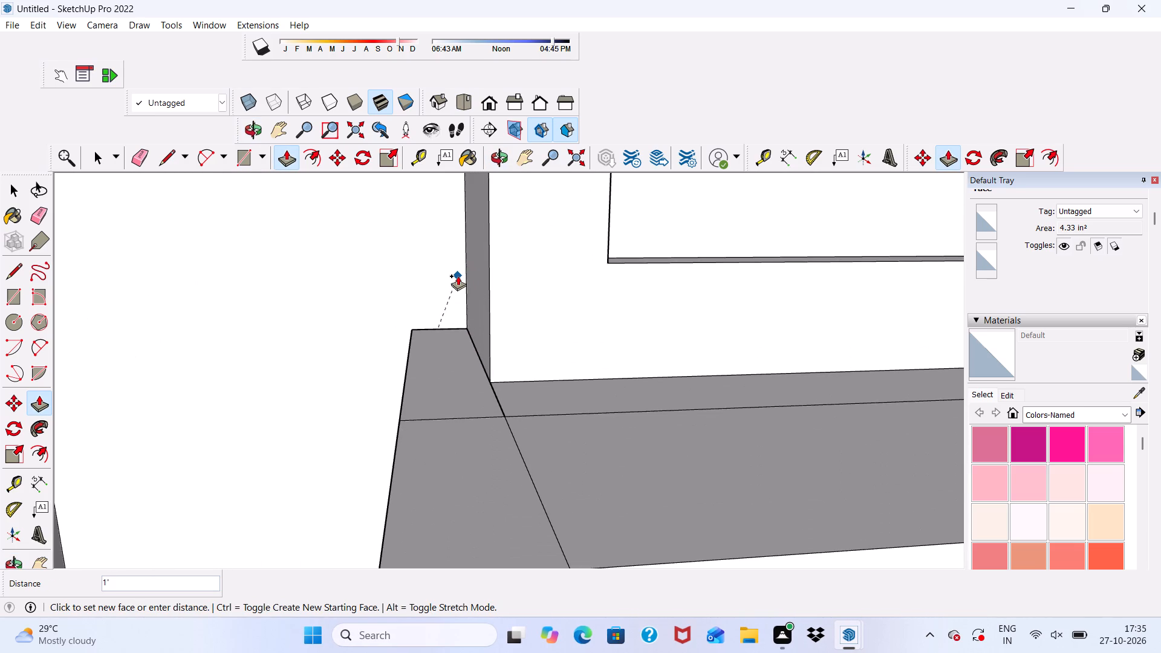
{"action": "left_click", "coordinate": [458, 276]}
Push/Pull the left end of the centre sill's lower ledge sideways to match the upper ledge's overhang.
{"action": "scroll", "coordinate": [439, 265], "scroll_direction": "down", "scroll_amount": 4}
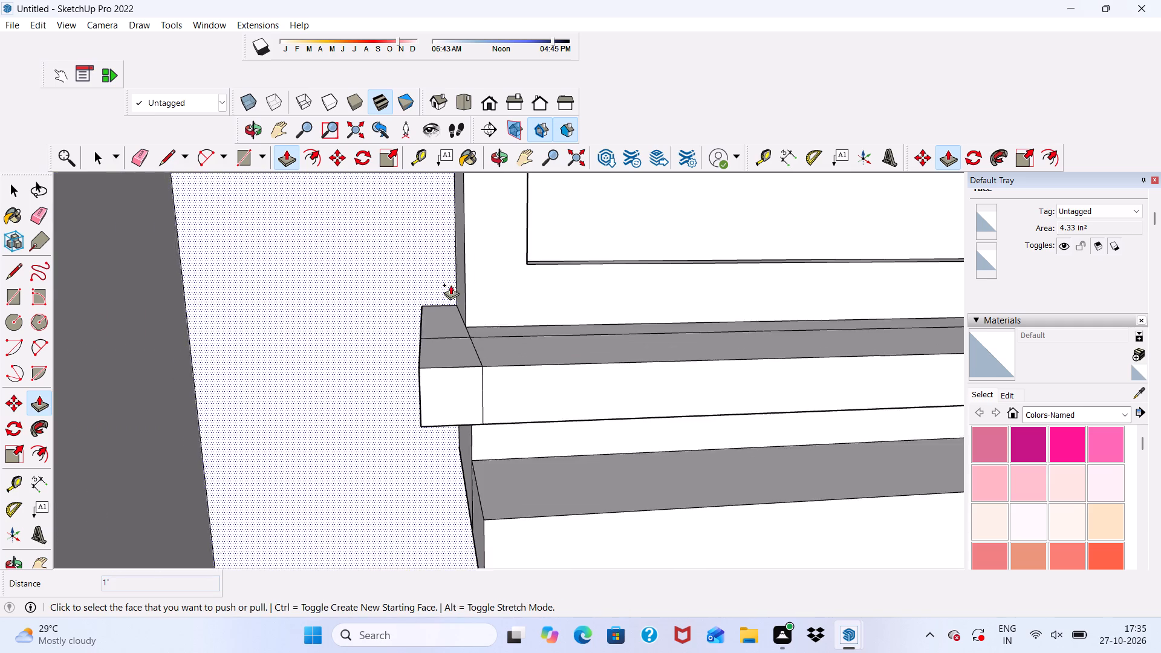
{"action": "scroll", "coordinate": [450, 285], "scroll_direction": "down", "scroll_amount": 5}
{"action": "middle_click_drag", "start_coordinate": [457, 431], "coordinate": [581, 420]}
{"action": "scroll", "coordinate": [554, 449], "scroll_direction": "up", "scroll_amount": 4}
{"action": "left_click", "coordinate": [502, 429]}
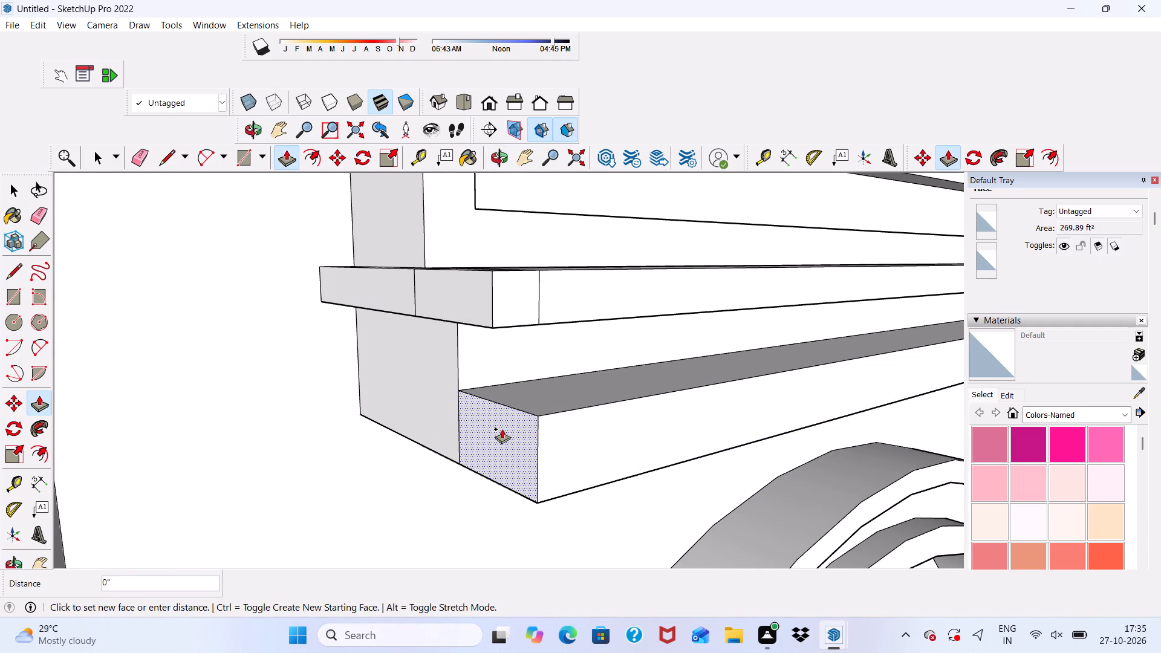
{"action": "left_click", "coordinate": [458, 432]}
Push/Pull the back face of the lower ledge's left overhang 1' to meet the wall.
{"action": "middle_click_drag", "start_coordinate": [429, 432], "coordinate": [526, 459]}
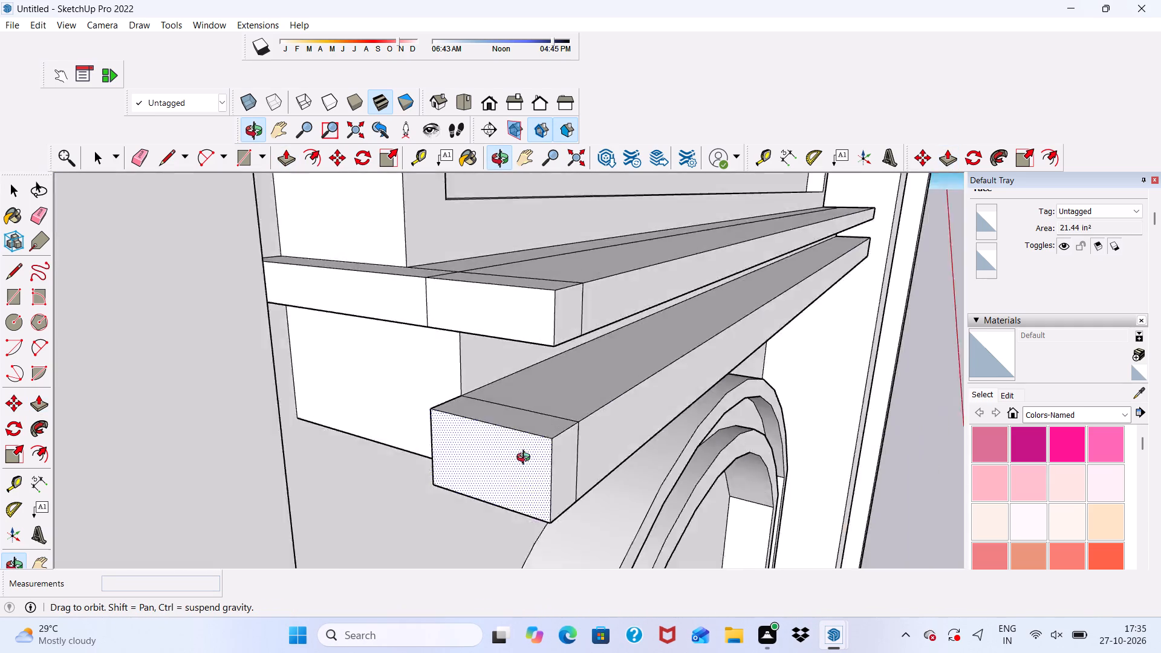
{"action": "middle_click_drag", "start_coordinate": [526, 459], "coordinate": [539, 486]}
{"action": "scroll", "coordinate": [444, 422], "scroll_direction": "up", "scroll_amount": 10}
{"action": "middle_click_drag", "start_coordinate": [400, 408], "coordinate": [400, 410]}
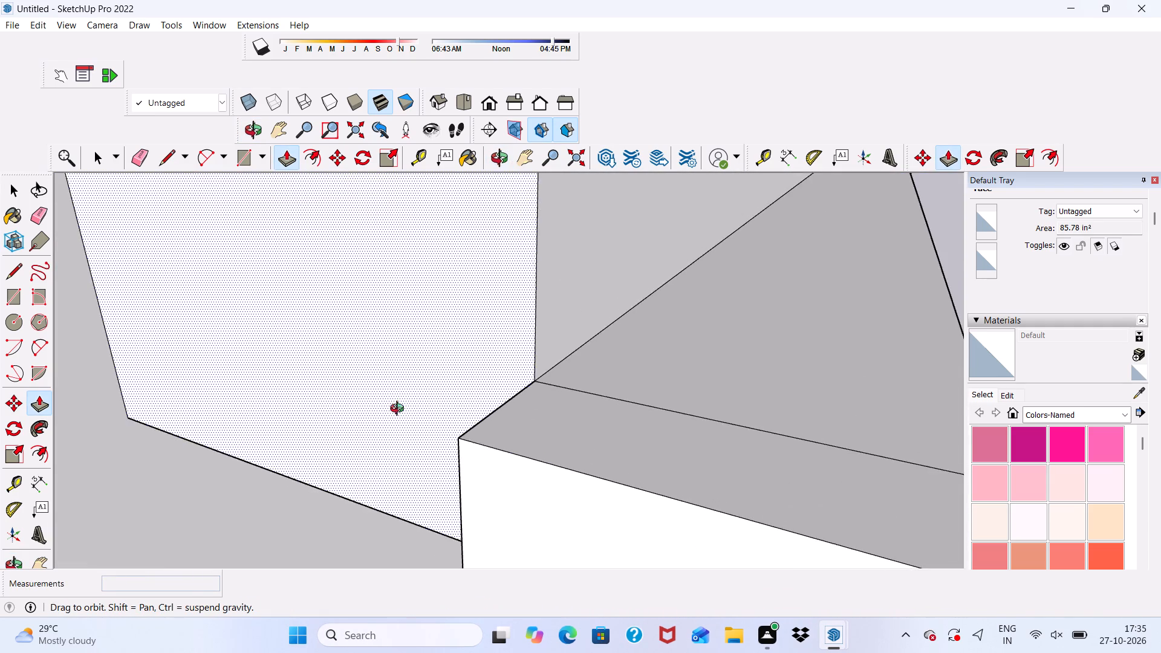
{"action": "middle_click_drag", "start_coordinate": [400, 410], "coordinate": [565, 444]}
{"action": "left_click", "coordinate": [615, 476]}
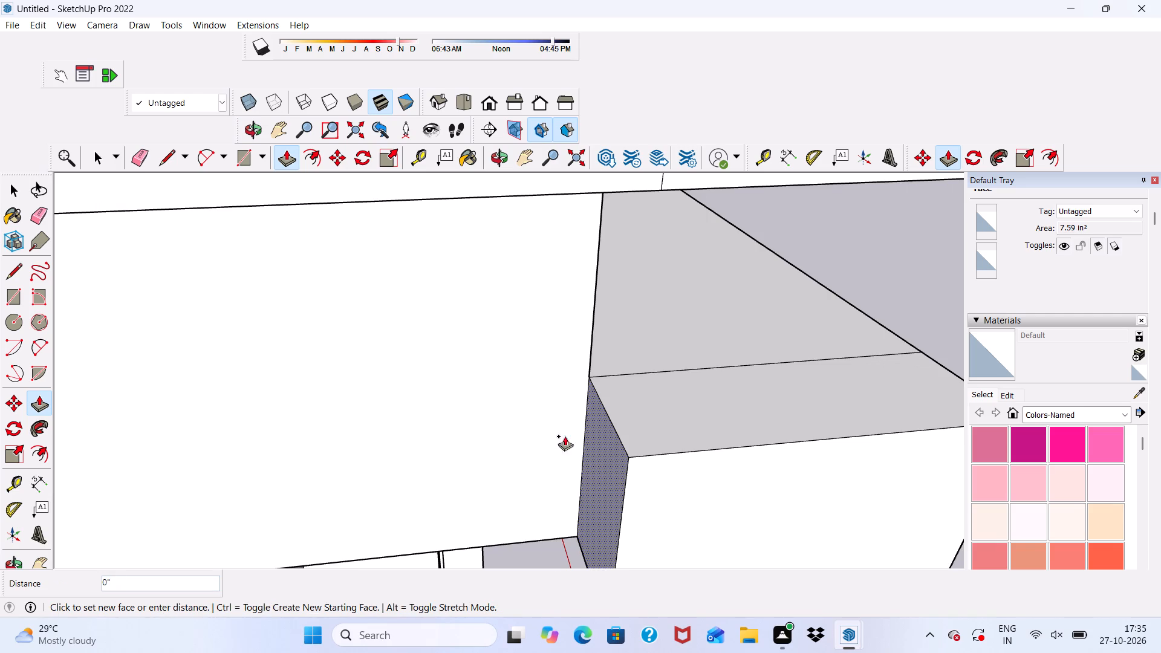
{"action": "scroll", "coordinate": [303, 426], "scroll_direction": "down", "scroll_amount": 17}
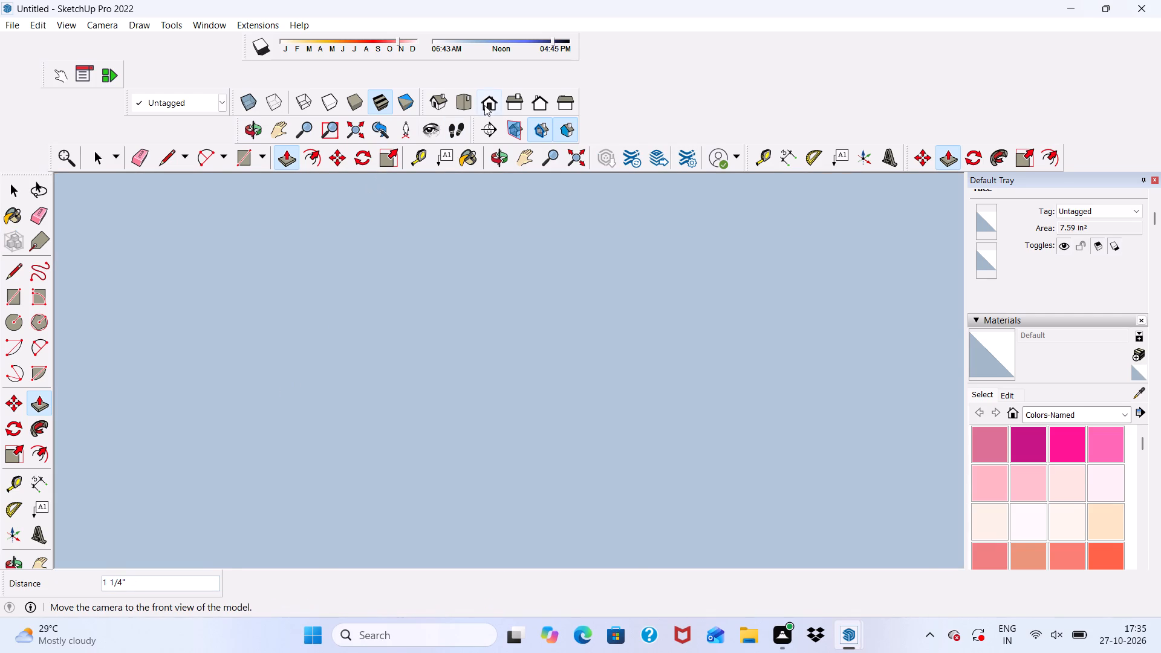
{"action": "left_click", "coordinate": [487, 103]}
{"action": "scroll", "coordinate": [408, 193], "scroll_direction": "down", "scroll_amount": 6}
{"action": "scroll", "coordinate": [248, 245], "scroll_direction": "up", "scroll_amount": 2}
{"action": "scroll", "coordinate": [251, 259], "scroll_direction": "down", "scroll_amount": 9}
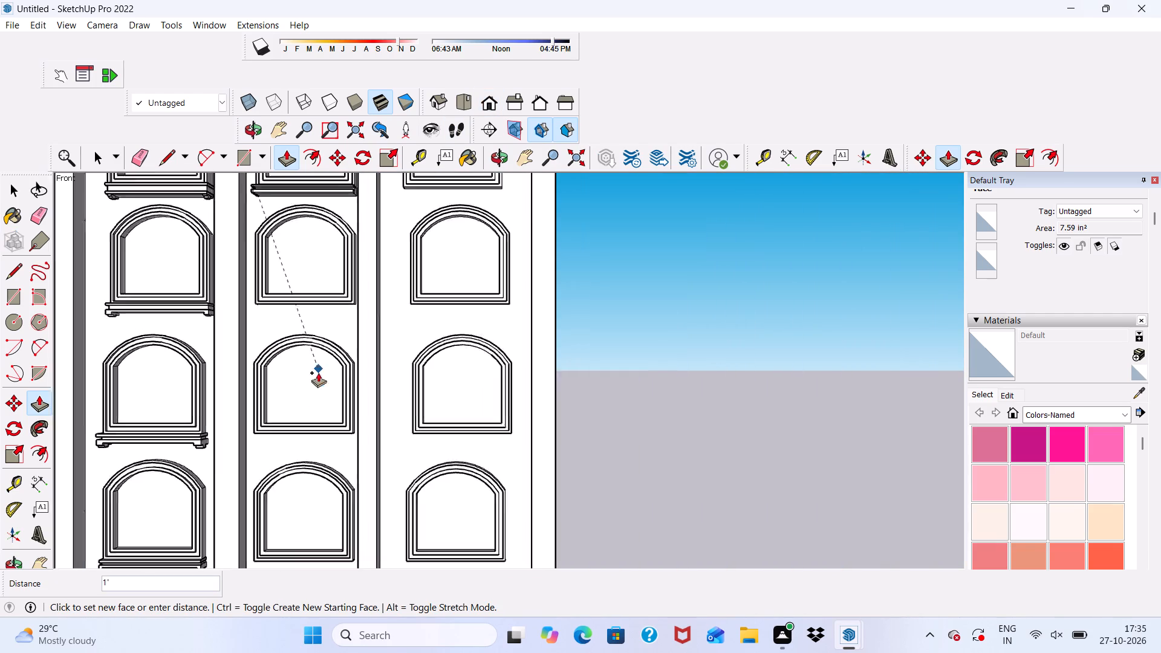
{"action": "scroll", "coordinate": [318, 372], "scroll_direction": "down", "scroll_amount": 3}
{"action": "scroll", "coordinate": [255, 230], "scroll_direction": "up", "scroll_amount": 16}
{"action": "middle_click_drag", "start_coordinate": [267, 288], "coordinate": [351, 341]}
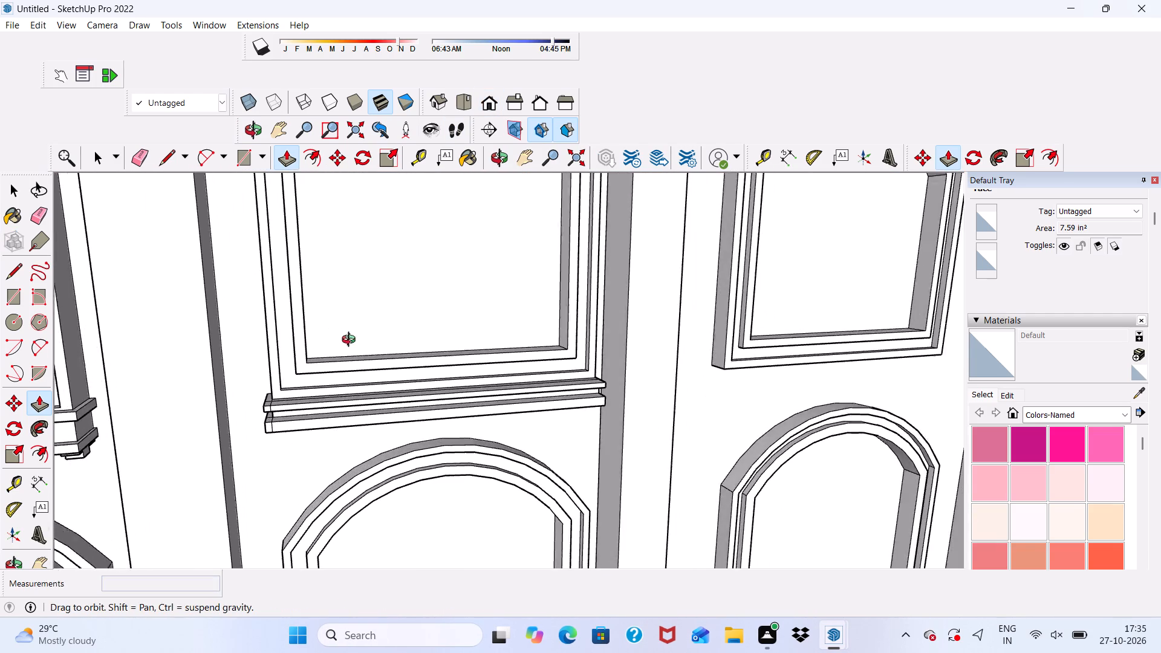
{"action": "middle_click_drag", "start_coordinate": [351, 341], "coordinate": [359, 343]}
{"action": "scroll", "coordinate": [359, 344], "scroll_direction": "up", "scroll_amount": 16}
{"action": "scroll", "coordinate": [246, 391], "scroll_direction": "up", "scroll_amount": 1}
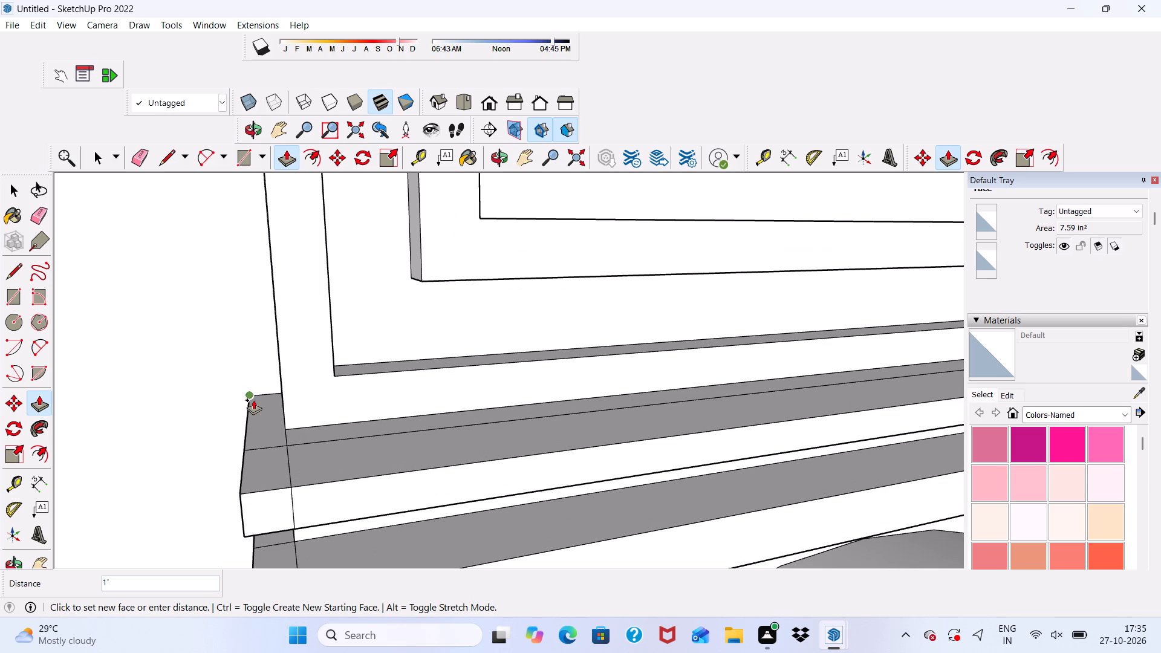
{"action": "left_click", "coordinate": [253, 400]}
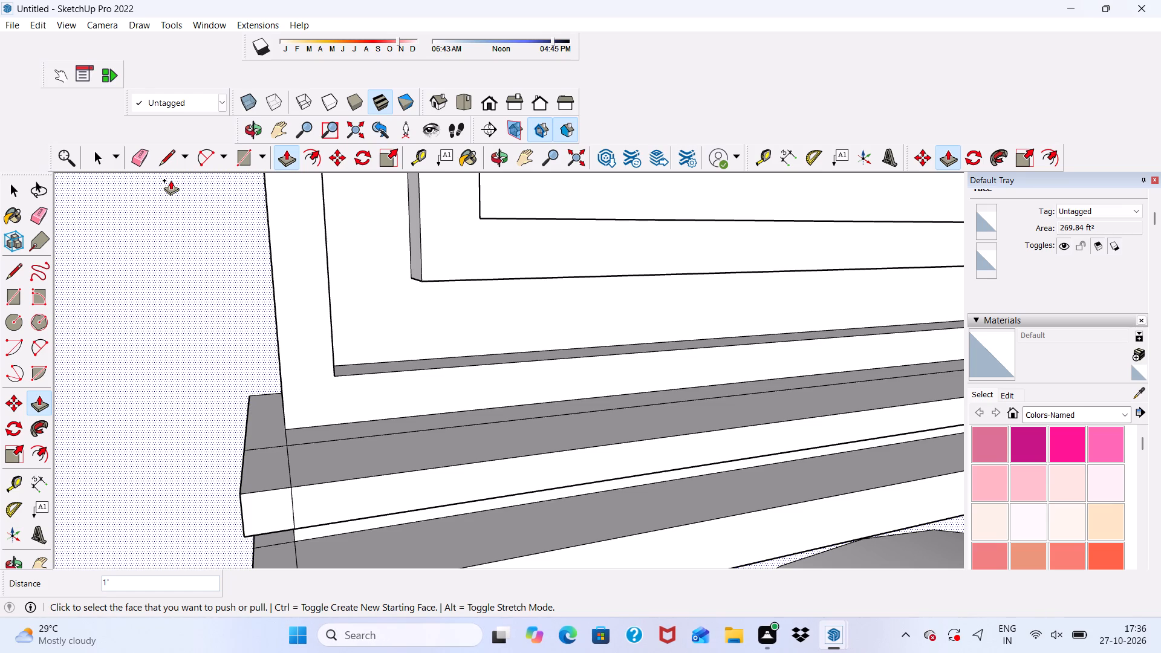
Erase the leftover seam lines on the top face of the centre sill's upper ledge around its left overhang.
{"action": "scroll", "coordinate": [27, 102], "scroll_direction": "down", "scroll_amount": 5}
{"action": "scroll", "coordinate": [134, 125], "scroll_direction": "up", "scroll_amount": 1}
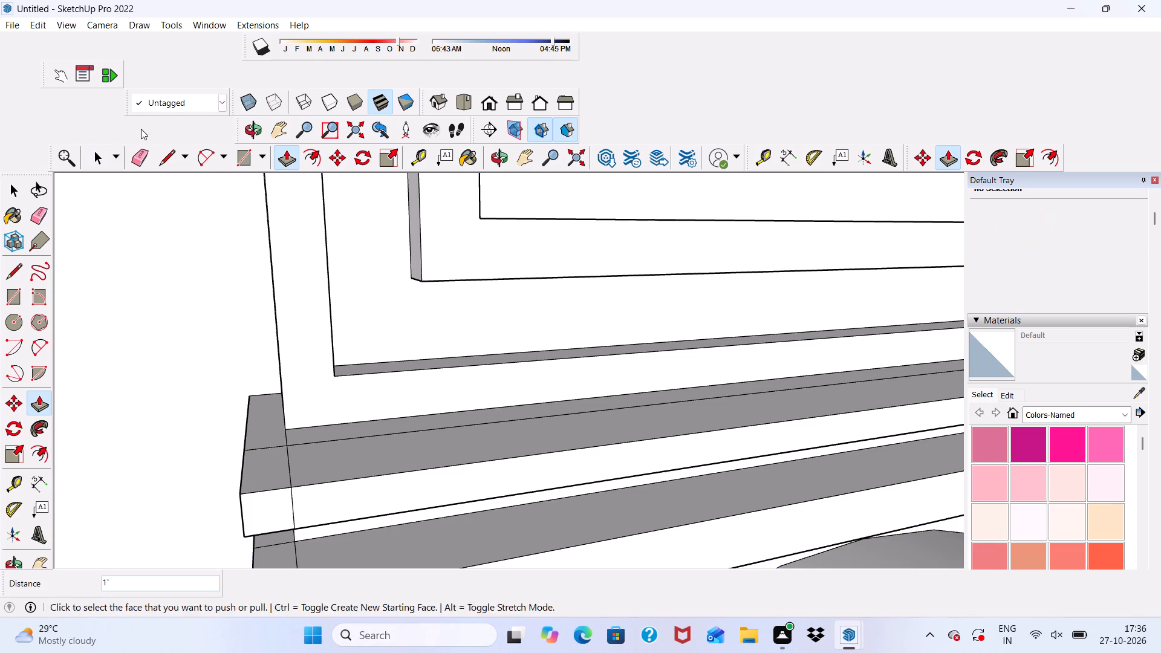
{"action": "left_click", "coordinate": [143, 160]}
{"action": "scroll", "coordinate": [323, 652], "scroll_direction": "up", "scroll_amount": 4}
{"action": "scroll", "coordinate": [345, 518], "scroll_direction": "down", "scroll_amount": 2}
{"action": "scroll", "coordinate": [309, 472], "scroll_direction": "up", "scroll_amount": 5}
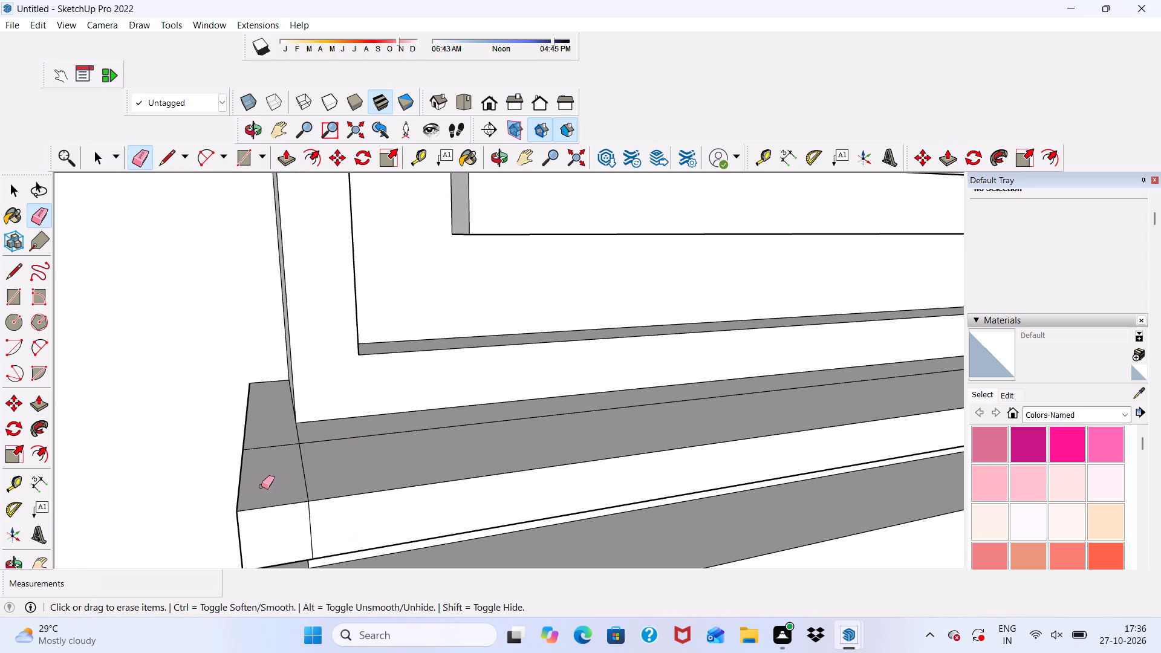
{"action": "left_click_drag", "start_coordinate": [267, 443], "coordinate": [309, 472]}
{"action": "left_click_drag", "start_coordinate": [315, 429], "coordinate": [316, 430]}
{"action": "left_click_drag", "start_coordinate": [316, 430], "coordinate": [315, 439]}
{"action": "left_click_drag", "start_coordinate": [311, 443], "coordinate": [304, 450]}
{"action": "left_click", "coordinate": [300, 439]}
Erase the leftover seam lines on the front and left end faces of the centre sill's upper ledge.
{"action": "scroll", "coordinate": [278, 481], "scroll_direction": "down", "scroll_amount": 3}
{"action": "middle_click_drag", "start_coordinate": [296, 531], "coordinate": [321, 451]}
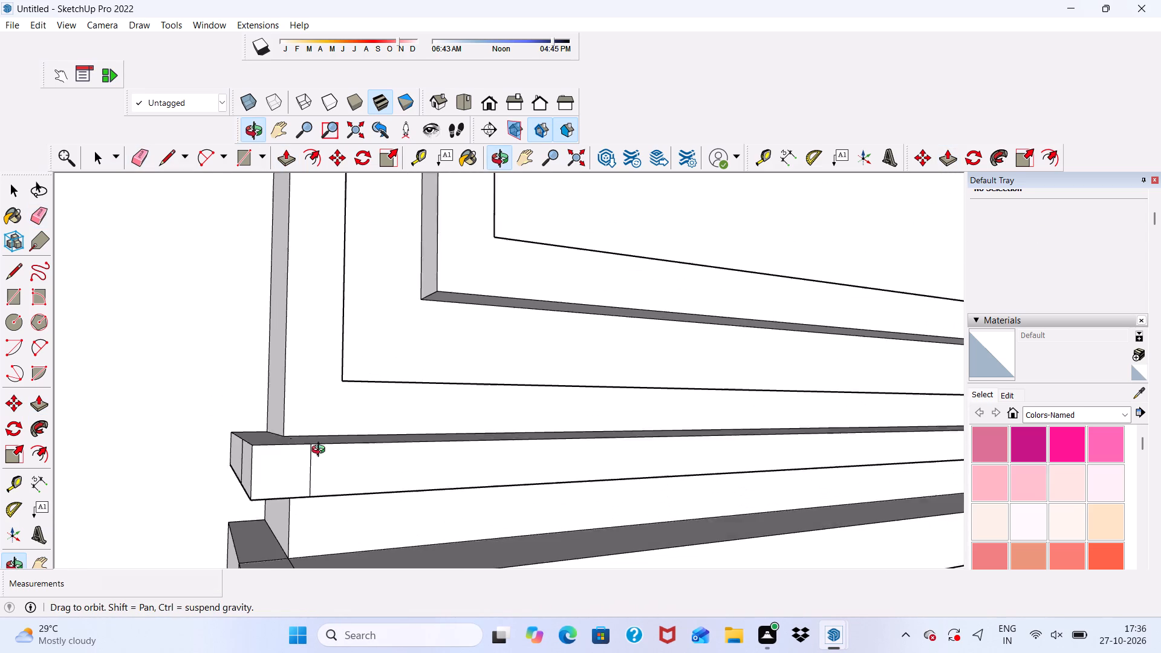
{"action": "middle_click_drag", "start_coordinate": [321, 451], "coordinate": [322, 450]}
{"action": "left_click_drag", "start_coordinate": [313, 465], "coordinate": [324, 461]}
{"action": "left_click_drag", "start_coordinate": [294, 469], "coordinate": [316, 462]}
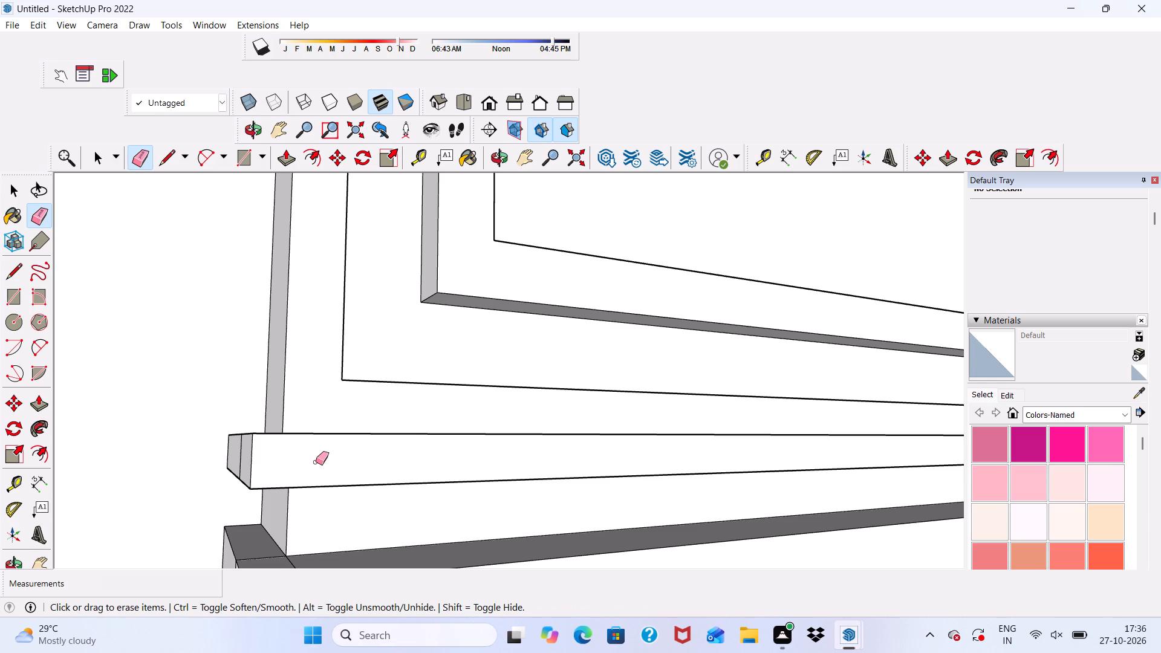
{"action": "scroll", "coordinate": [316, 462], "scroll_direction": "up", "scroll_amount": 3}
{"action": "scroll", "coordinate": [324, 461], "scroll_direction": "down", "scroll_amount": 5}
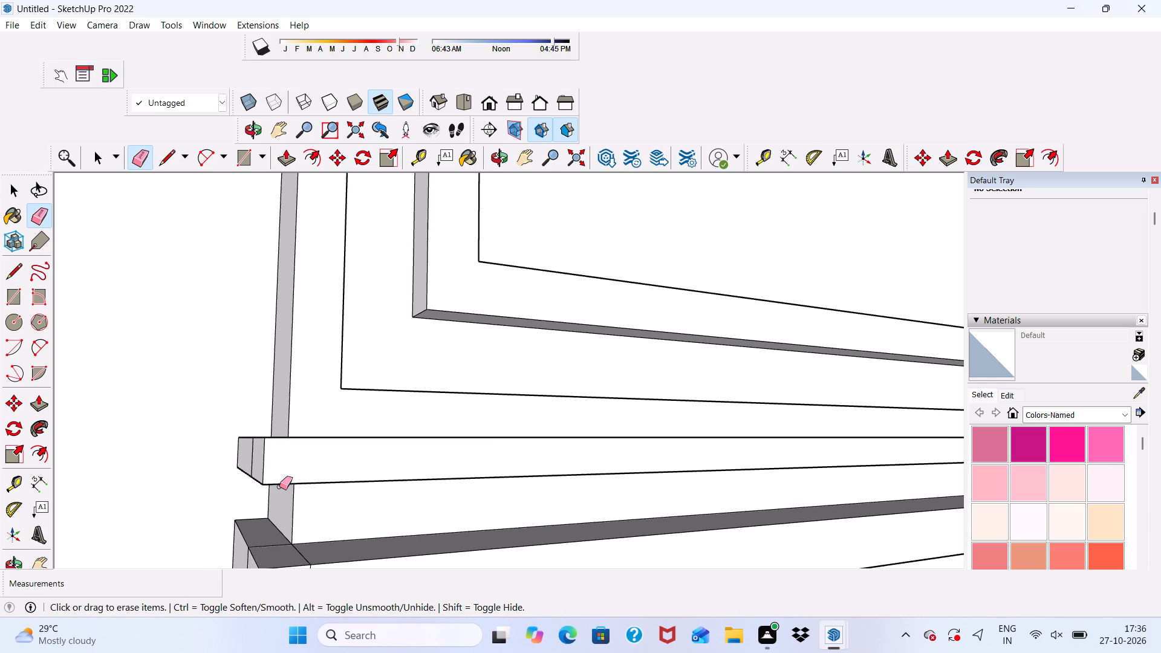
{"action": "scroll", "coordinate": [279, 454], "scroll_direction": "down", "scroll_amount": 4}
{"action": "scroll", "coordinate": [233, 462], "scroll_direction": "up", "scroll_amount": 1}
{"action": "middle_click_drag", "start_coordinate": [235, 462], "coordinate": [235, 462]}
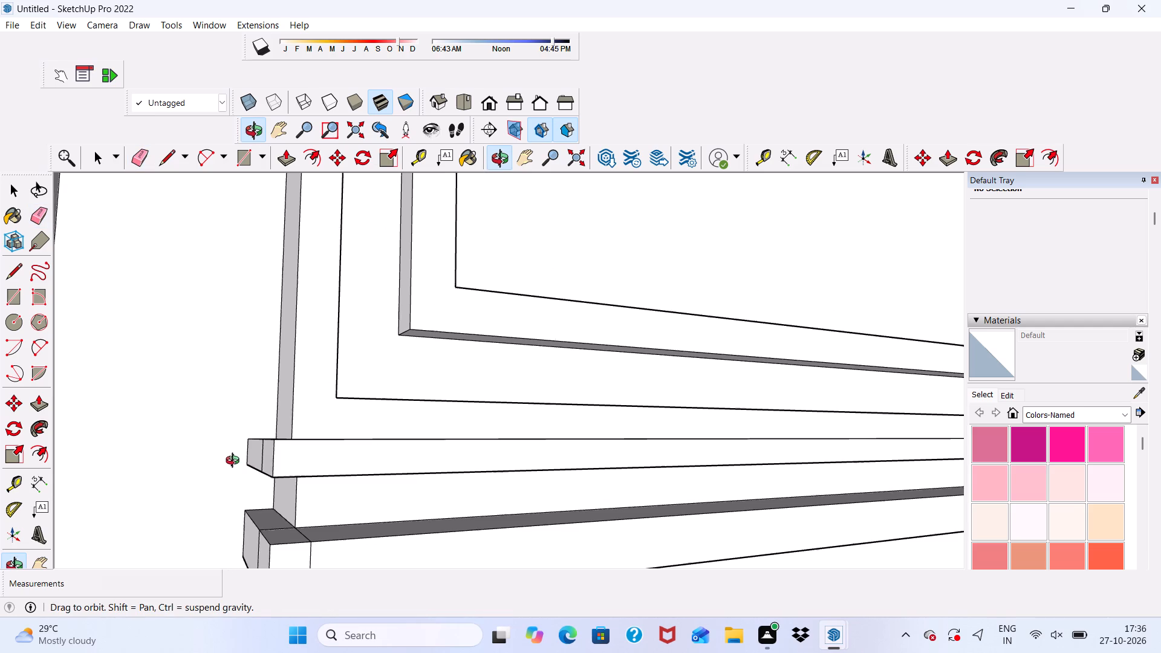
{"action": "middle_click_drag", "start_coordinate": [235, 462], "coordinate": [358, 531]}
{"action": "scroll", "coordinate": [324, 524], "scroll_direction": "up", "scroll_amount": 3}
{"action": "left_click", "coordinate": [287, 501]}
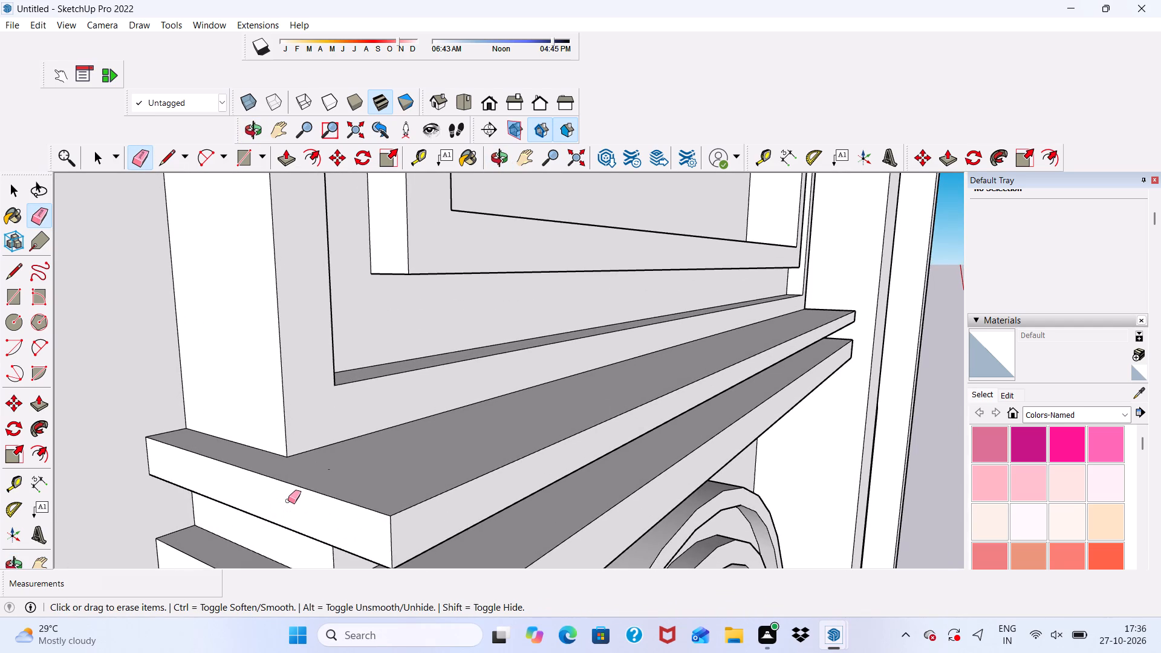
Erase the seam lines on the top, front and end faces of the lower ledge's left overhang.
{"action": "scroll", "coordinate": [267, 427], "scroll_direction": "down", "scroll_amount": 5}
{"action": "scroll", "coordinate": [297, 388], "scroll_direction": "down", "scroll_amount": 3}
{"action": "scroll", "coordinate": [352, 530], "scroll_direction": "up", "scroll_amount": 5}
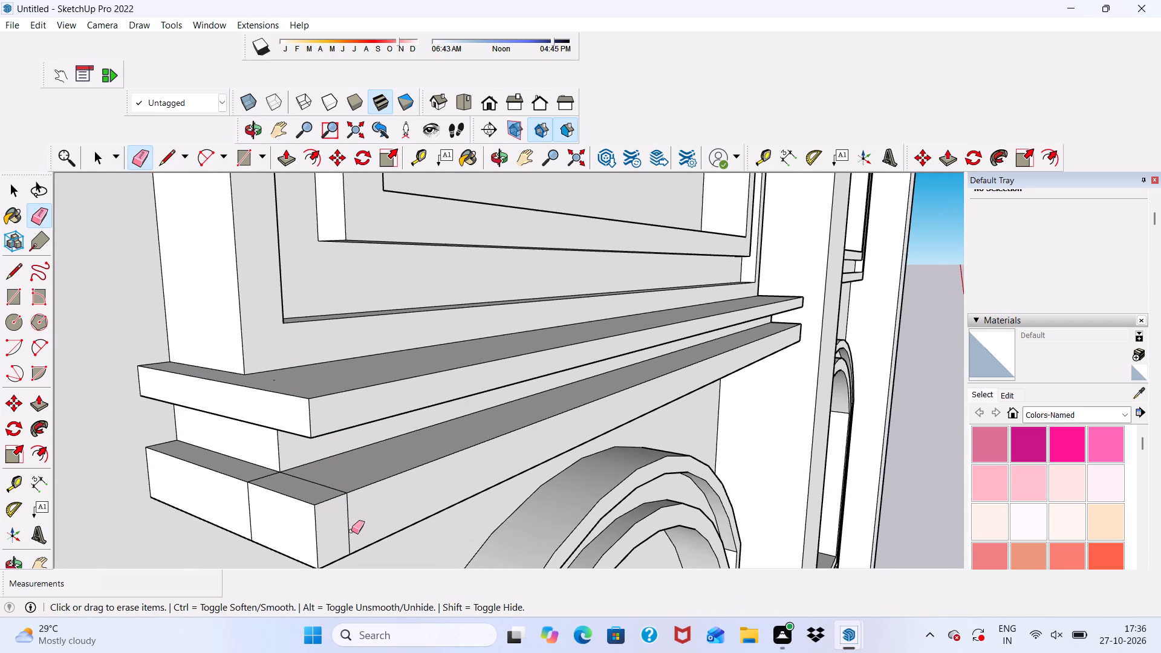
{"action": "left_click_drag", "start_coordinate": [336, 521], "coordinate": [348, 511]}
{"action": "left_click_drag", "start_coordinate": [341, 482], "coordinate": [336, 489]}
{"action": "left_click_drag", "start_coordinate": [258, 470], "coordinate": [268, 486]}
{"action": "left_click_drag", "start_coordinate": [248, 500], "coordinate": [249, 507]}
Erase the leftover seam lines on the undersides of the lower and upper ledges at the sill's left end.
{"action": "middle_click_drag", "start_coordinate": [353, 528], "coordinate": [354, 330]}
{"action": "scroll", "coordinate": [253, 527], "scroll_direction": "up", "scroll_amount": 4}
{"action": "left_click_drag", "start_coordinate": [264, 406], "coordinate": [203, 443]}
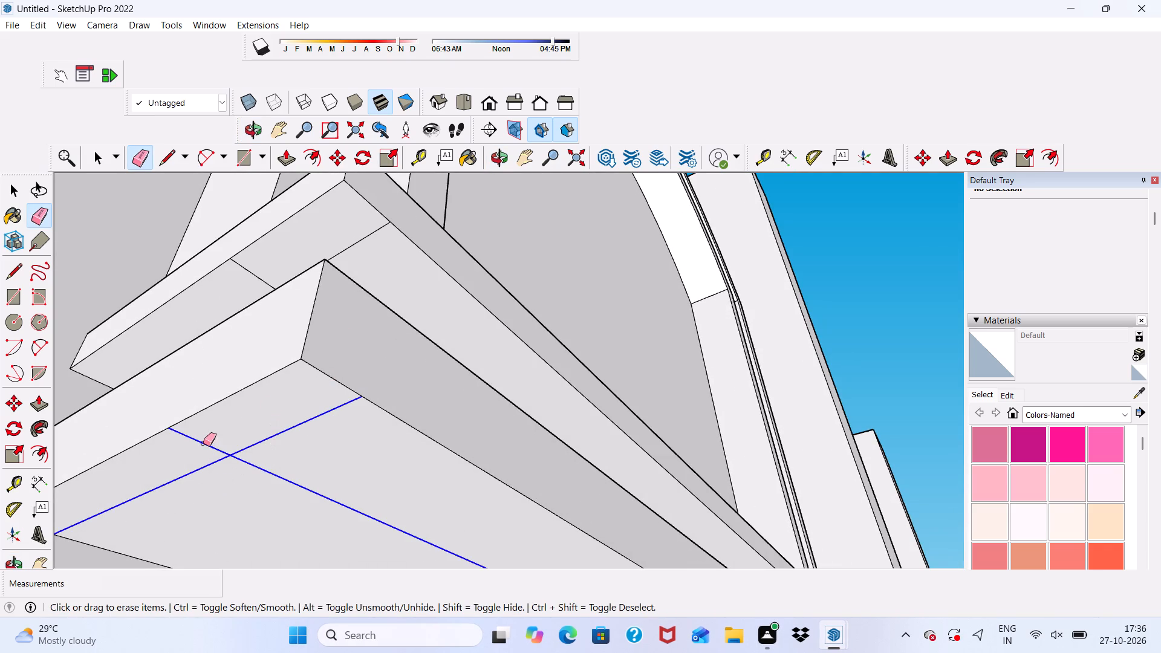
{"action": "left_click_drag", "start_coordinate": [203, 443], "coordinate": [206, 440]}
{"action": "left_click", "coordinate": [243, 273]}
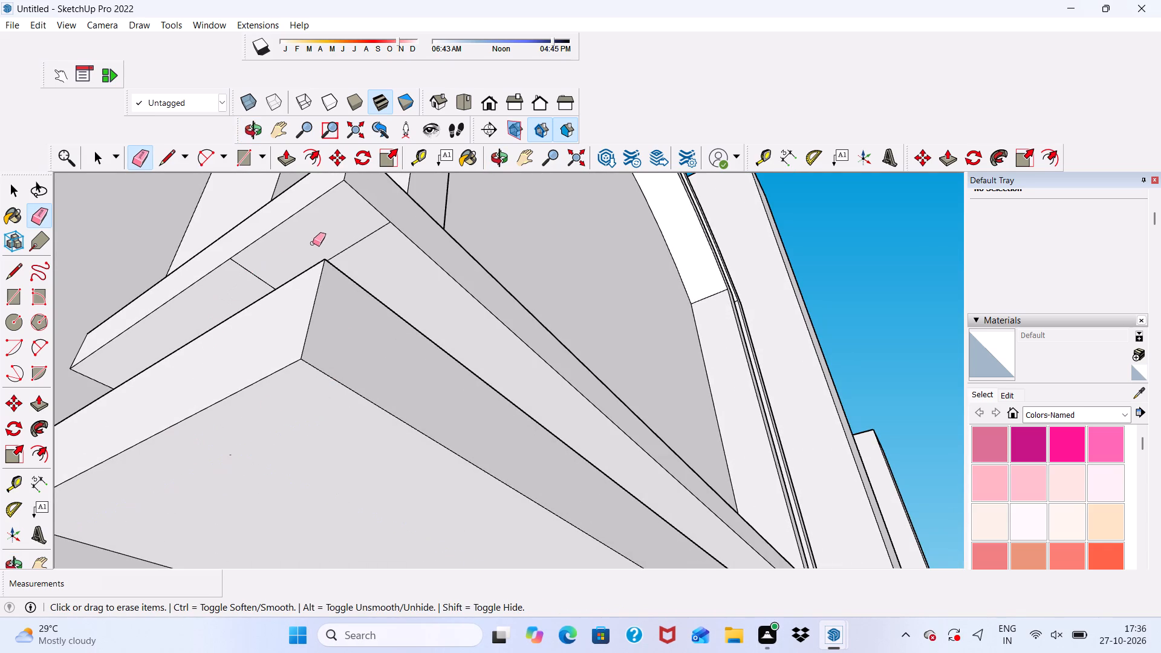
{"action": "left_click_drag", "start_coordinate": [326, 237], "coordinate": [340, 251]}
{"action": "scroll", "coordinate": [296, 257], "scroll_direction": "up", "scroll_amount": 6}
{"action": "left_click_drag", "start_coordinate": [261, 257], "coordinate": [252, 281]}
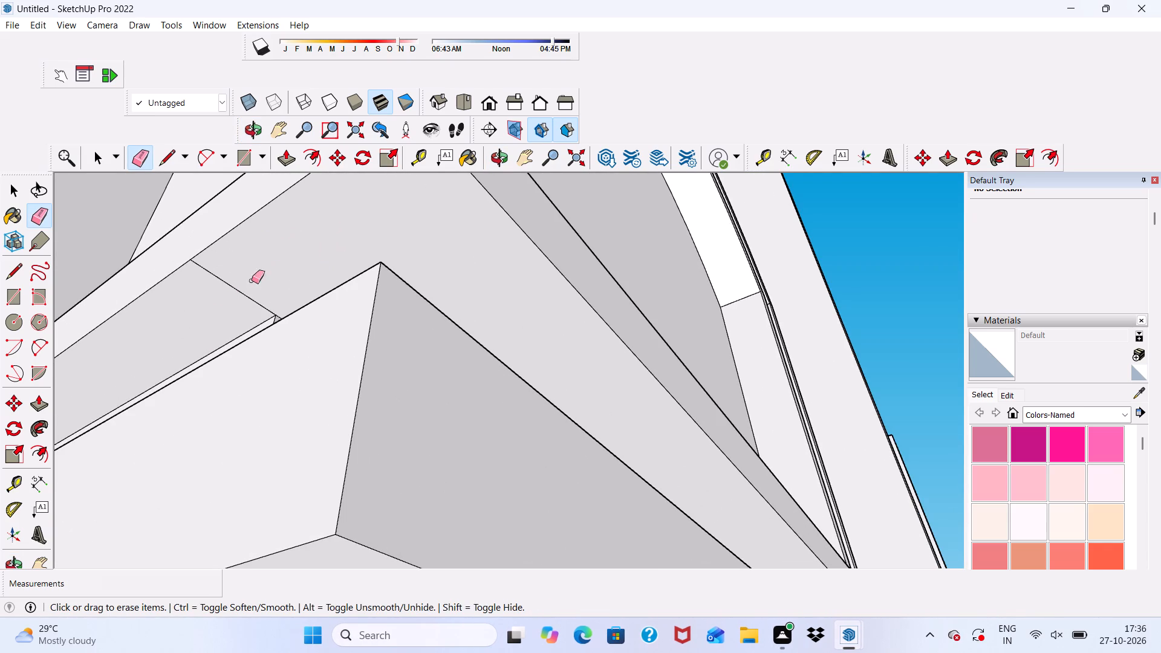
{"action": "left_click_drag", "start_coordinate": [252, 281], "coordinate": [197, 328]}
Examine both ledges of the centre sill from below, above and the front for remaining seams.
{"action": "scroll", "coordinate": [187, 331], "scroll_direction": "down", "scroll_amount": 6}
{"action": "scroll", "coordinate": [253, 294], "scroll_direction": "down", "scroll_amount": 6}
{"action": "scroll", "coordinate": [311, 299], "scroll_direction": "down", "scroll_amount": 8}
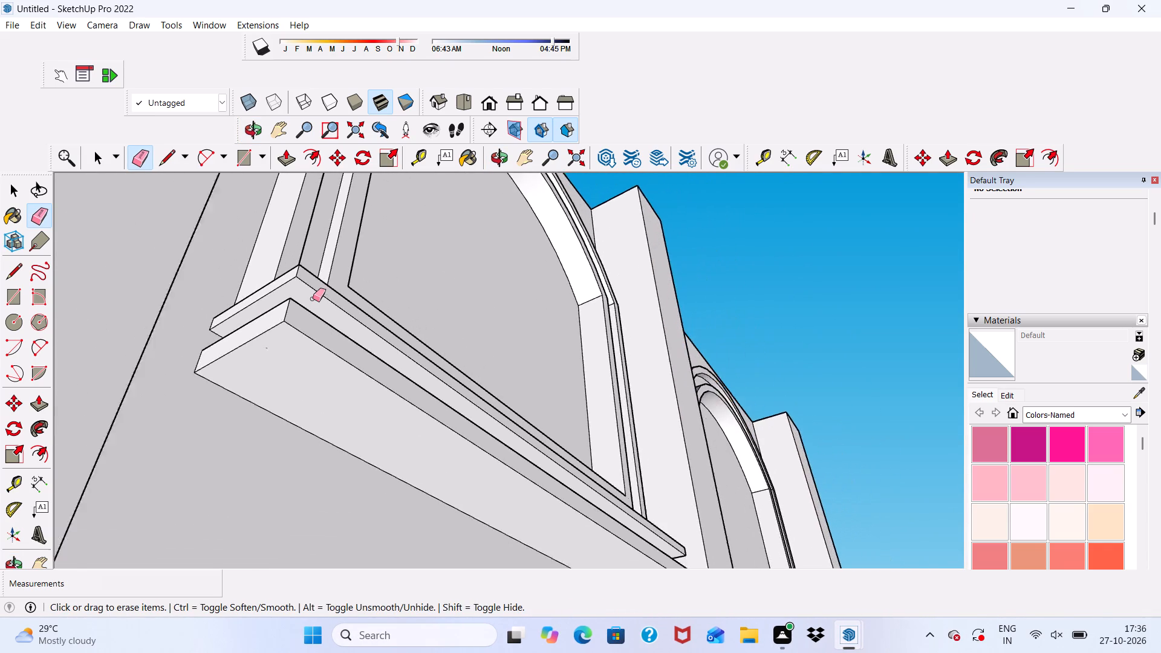
{"action": "scroll", "coordinate": [313, 299], "scroll_direction": "down", "scroll_amount": 1}
{"action": "middle_click_drag", "start_coordinate": [313, 299], "coordinate": [192, 505]}
{"action": "scroll", "coordinate": [271, 285], "scroll_direction": "down", "scroll_amount": 4}
{"action": "middle_click_drag", "start_coordinate": [264, 345], "coordinate": [264, 446]}
{"action": "scroll", "coordinate": [254, 419], "scroll_direction": "up", "scroll_amount": 4}
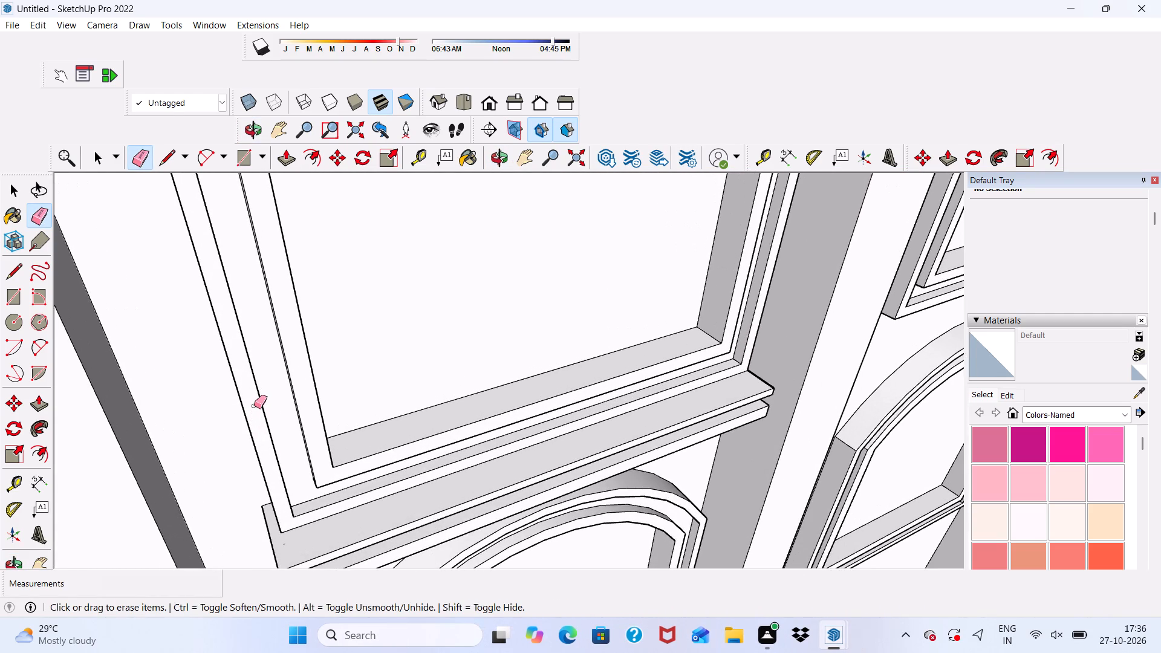
{"action": "scroll", "coordinate": [265, 400], "scroll_direction": "down", "scroll_amount": 3}
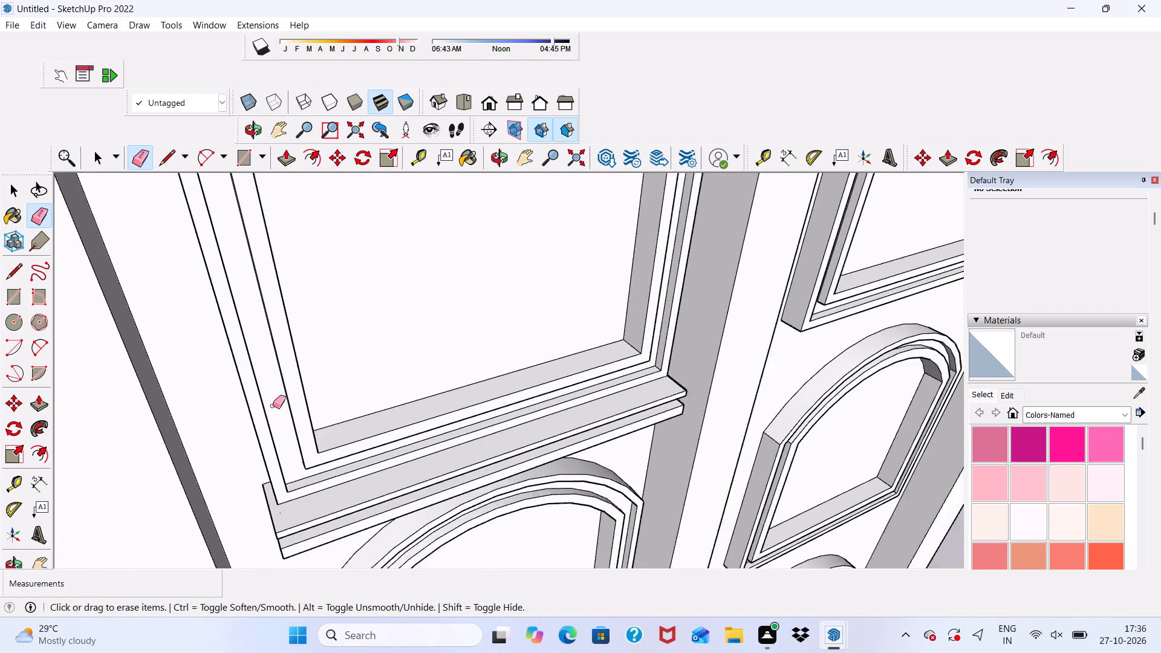
{"action": "scroll", "coordinate": [273, 406], "scroll_direction": "down", "scroll_amount": 3}
{"action": "scroll", "coordinate": [372, 378], "scroll_direction": "up", "scroll_amount": 5}
{"action": "scroll", "coordinate": [348, 380], "scroll_direction": "down", "scroll_amount": 5}
{"action": "middle_click_drag", "start_coordinate": [334, 418], "coordinate": [212, 352]}
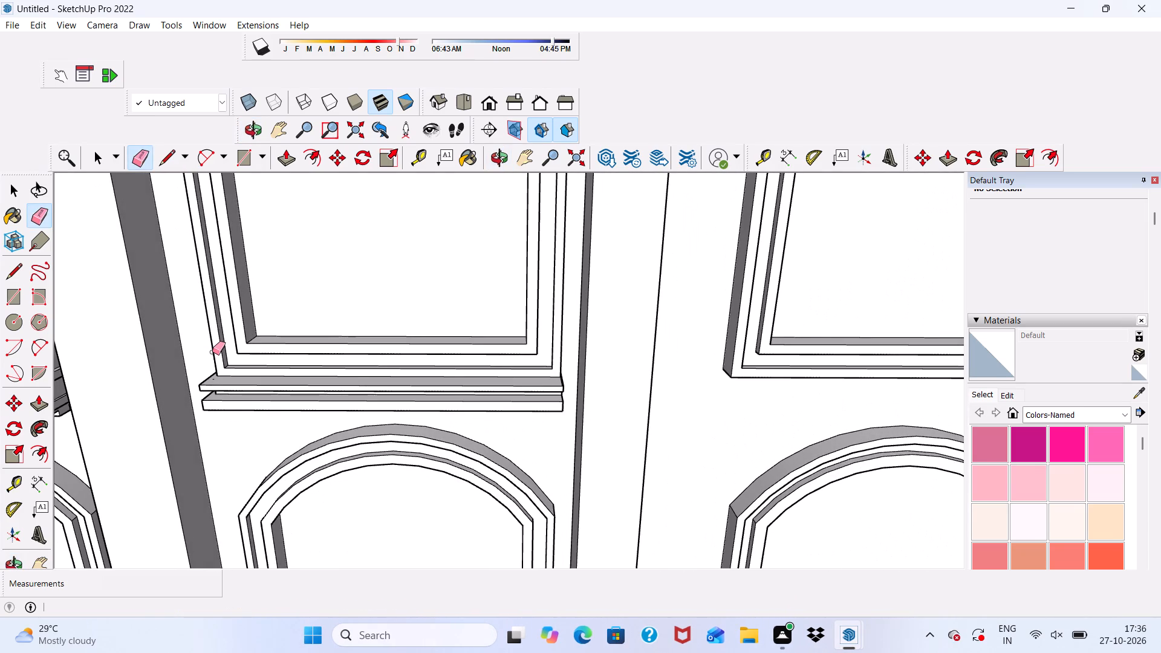
{"action": "scroll", "coordinate": [235, 351], "scroll_direction": "up", "scroll_amount": 1}
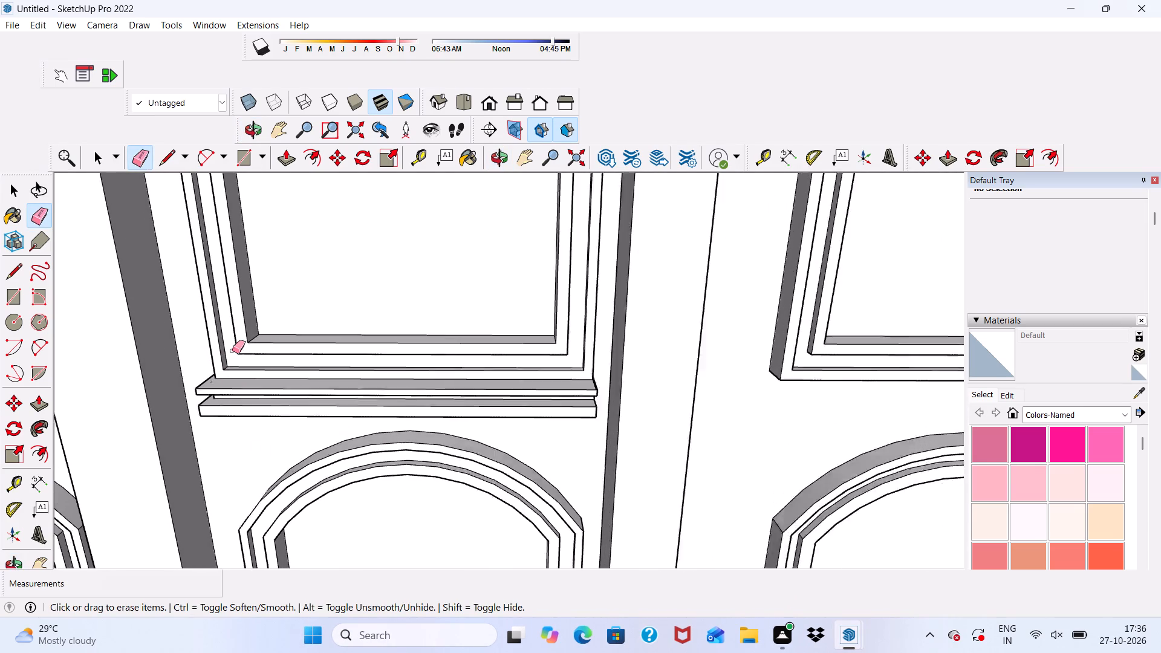
{"action": "scroll", "coordinate": [232, 351], "scroll_direction": "up", "scroll_amount": 2}
{"action": "scroll", "coordinate": [268, 453], "scroll_direction": "up", "scroll_amount": 5}
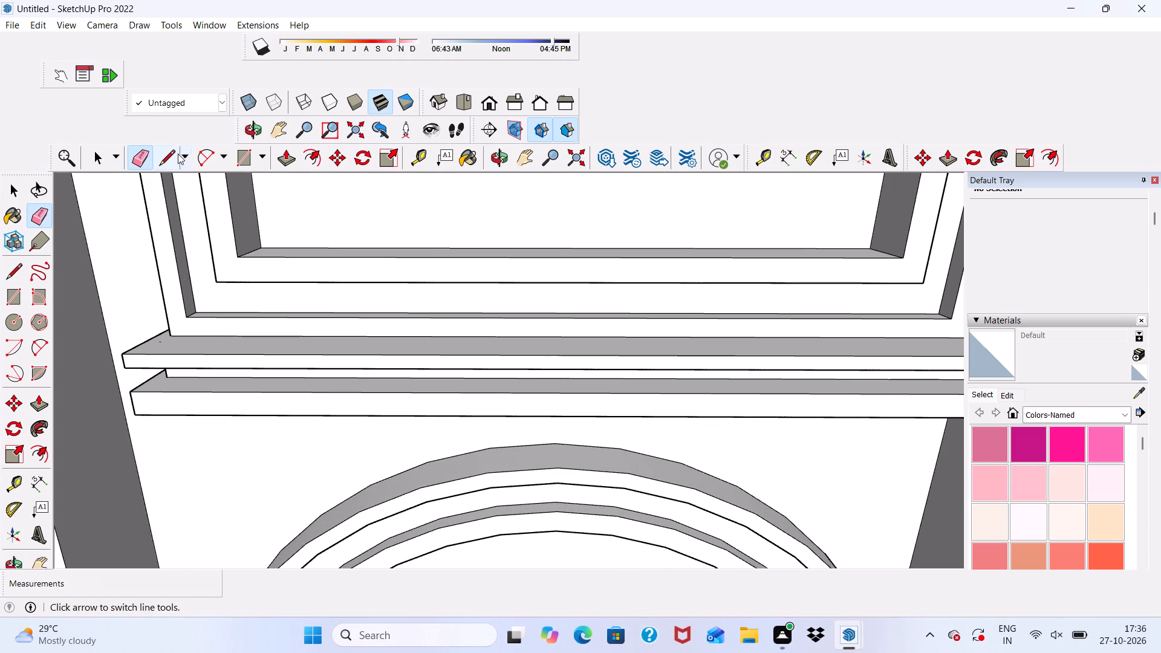
Draw a bracket rectangle about 1' 6" by 6 1/4" on the lower ledge's underside, starting from its back left corner.
{"action": "left_click", "coordinate": [244, 145]}
{"action": "scroll", "coordinate": [244, 146], "scroll_direction": "down", "scroll_amount": 4}
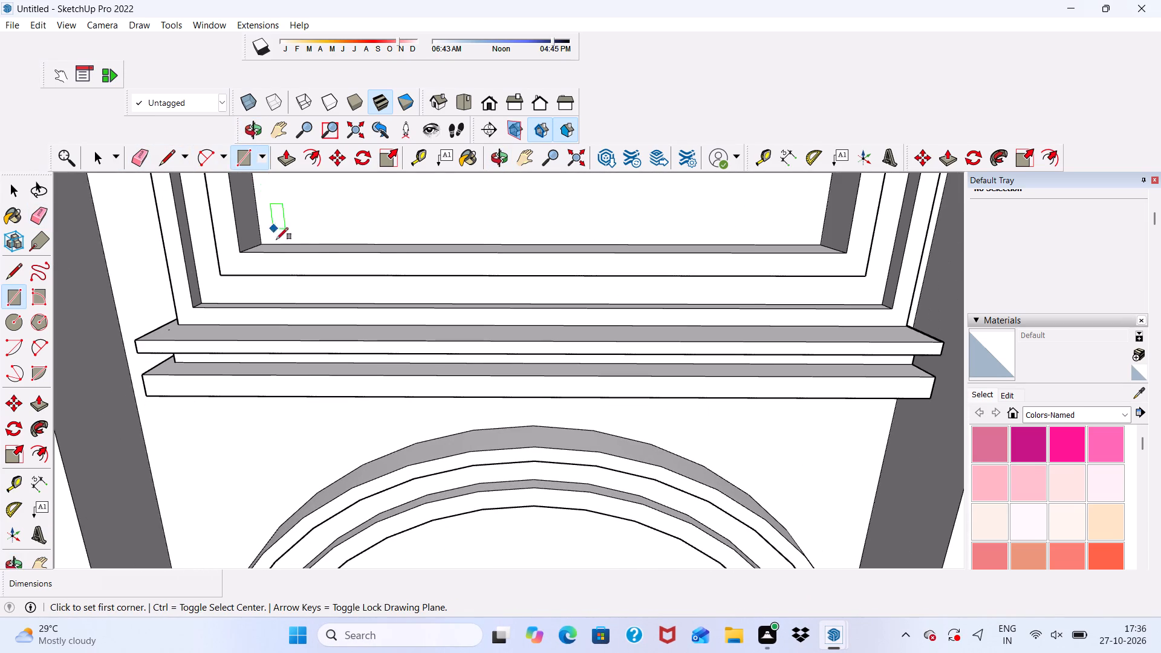
{"action": "middle_click_drag", "start_coordinate": [314, 356], "coordinate": [331, 189]}
{"action": "scroll", "coordinate": [159, 349], "scroll_direction": "up", "scroll_amount": 6}
{"action": "scroll", "coordinate": [212, 390], "scroll_direction": "up", "scroll_amount": 4}
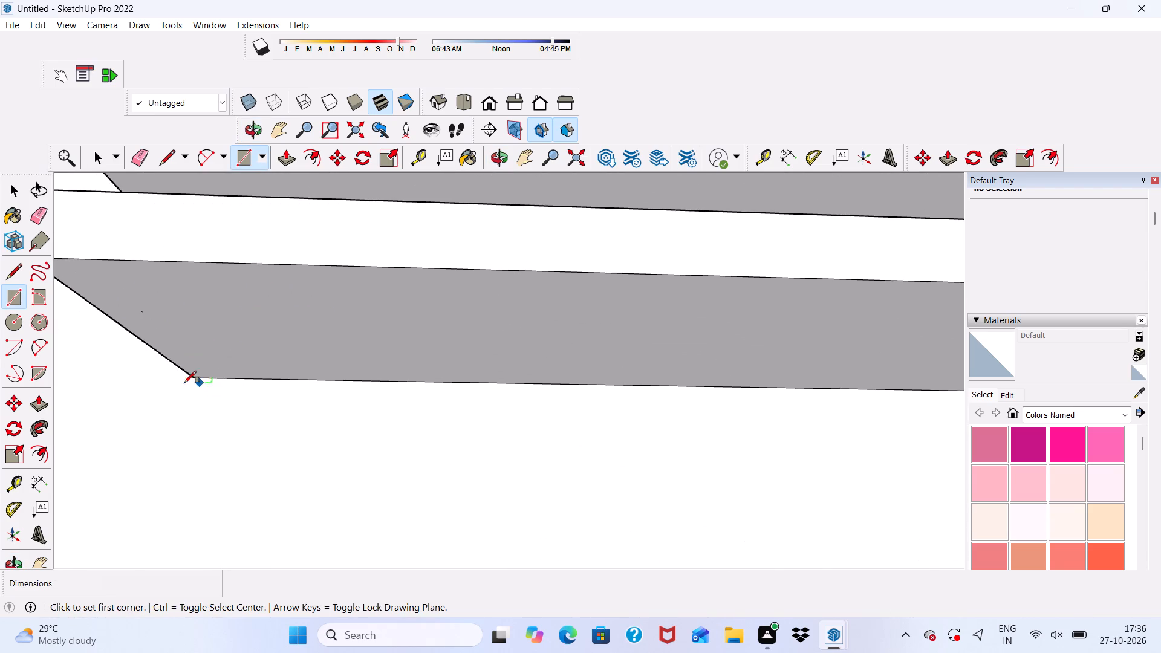
{"action": "scroll", "coordinate": [200, 377], "scroll_direction": "up", "scroll_amount": 5}
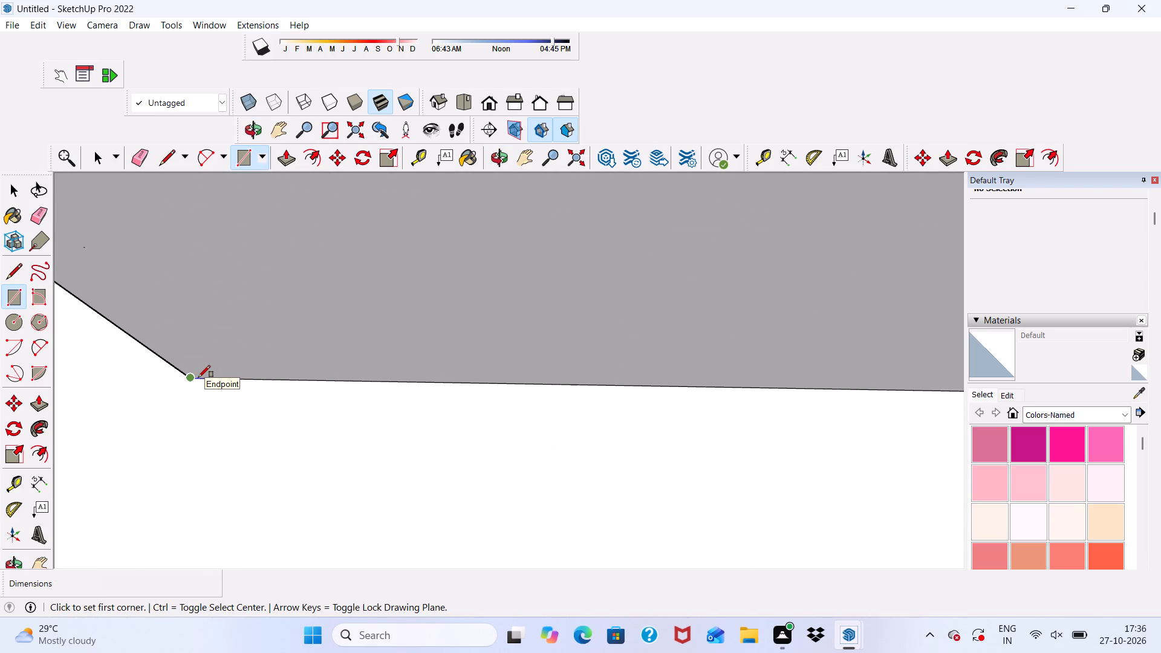
{"action": "scroll", "coordinate": [195, 378], "scroll_direction": "up", "scroll_amount": 12}
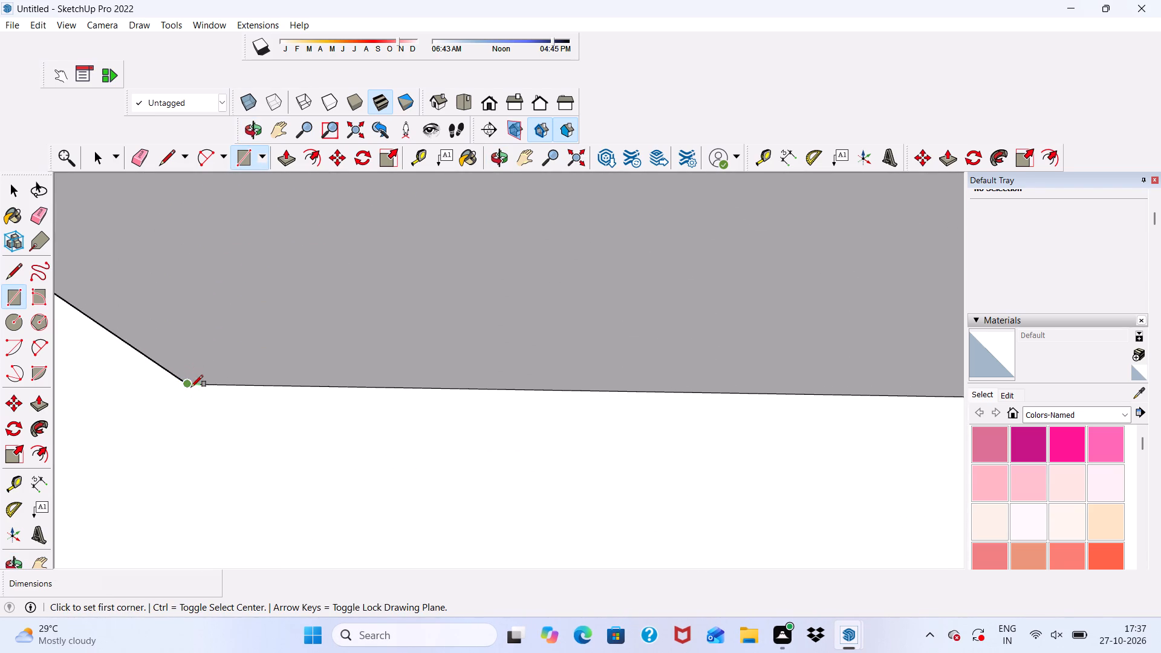
{"action": "left_click", "coordinate": [190, 386]}
{"action": "scroll", "coordinate": [192, 382], "scroll_direction": "down", "scroll_amount": 12}
{"action": "scroll", "coordinate": [273, 316], "scroll_direction": "down", "scroll_amount": 8}
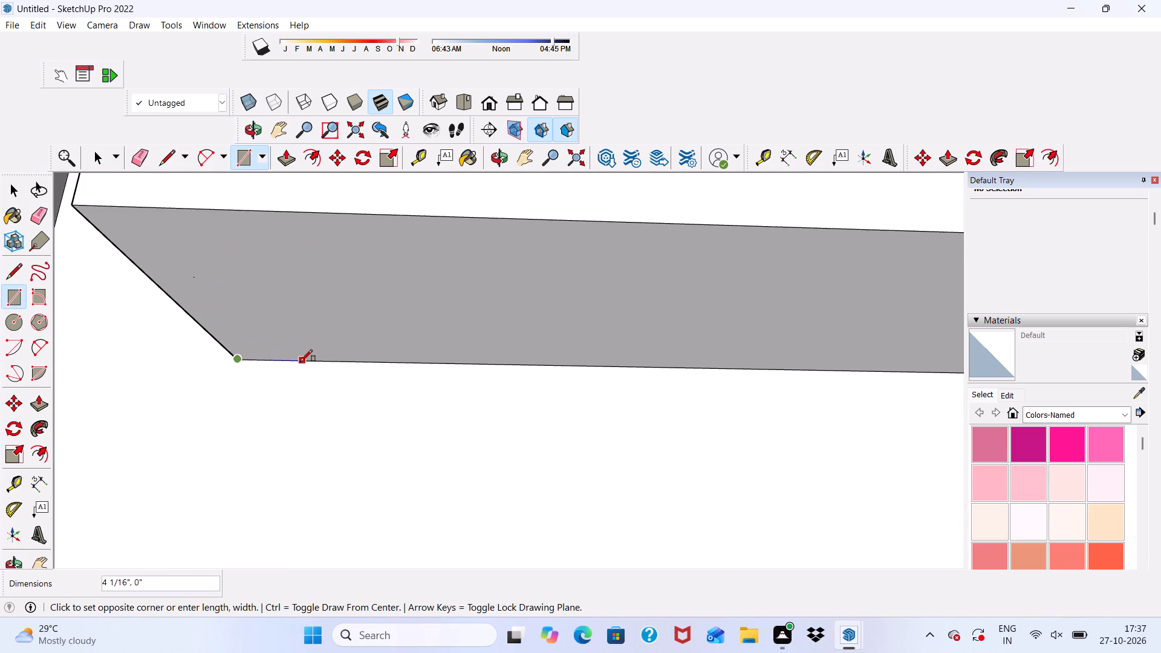
{"action": "scroll", "coordinate": [301, 362], "scroll_direction": "down", "scroll_amount": 4}
{"action": "scroll", "coordinate": [274, 288], "scroll_direction": "up", "scroll_amount": 2}
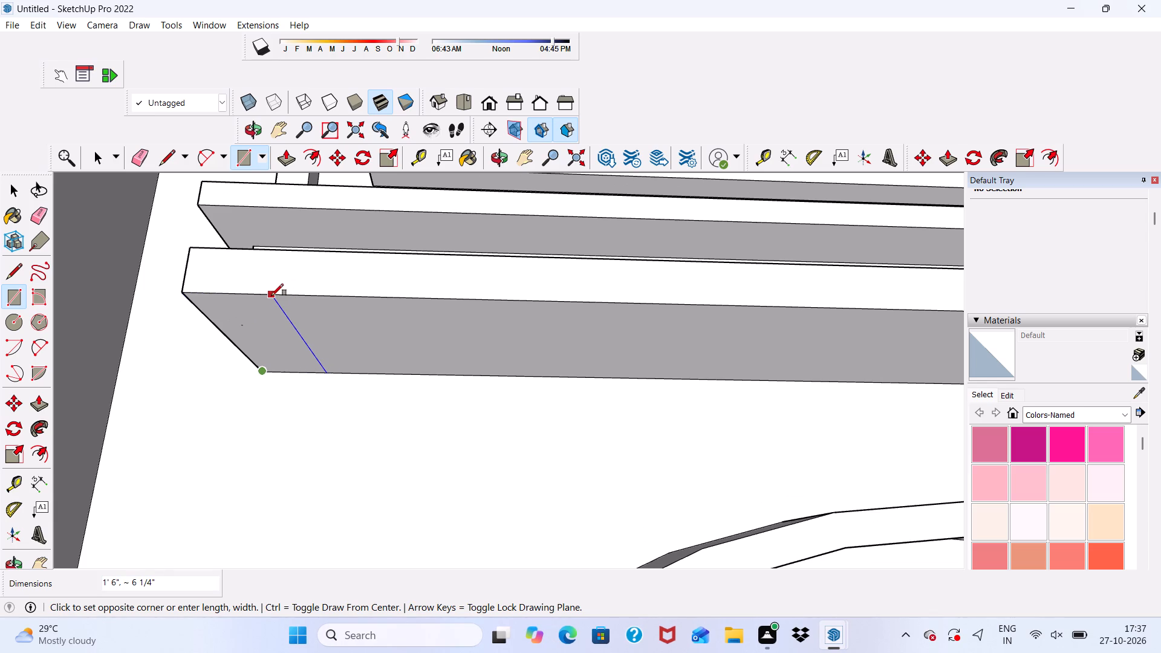
{"action": "left_click", "coordinate": [272, 296]}
Draw a bracket rectangle about 1' 6" by 5 7/16" on the lower ledge's underside, starting from its back right corner.
{"action": "scroll", "coordinate": [252, 293], "scroll_direction": "down", "scroll_amount": 15}
{"action": "scroll", "coordinate": [314, 346], "scroll_direction": "up", "scroll_amount": 1}
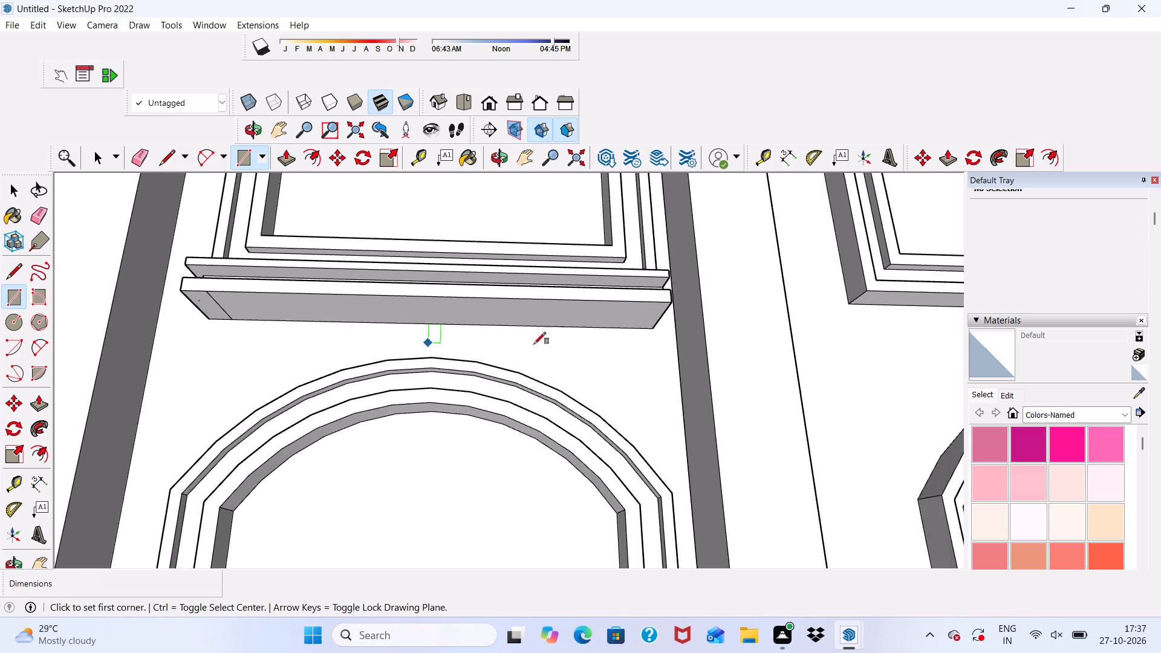
{"action": "scroll", "coordinate": [591, 345], "scroll_direction": "up", "scroll_amount": 5}
{"action": "scroll", "coordinate": [700, 343], "scroll_direction": "up", "scroll_amount": 4}
{"action": "scroll", "coordinate": [689, 296], "scroll_direction": "up", "scroll_amount": 4}
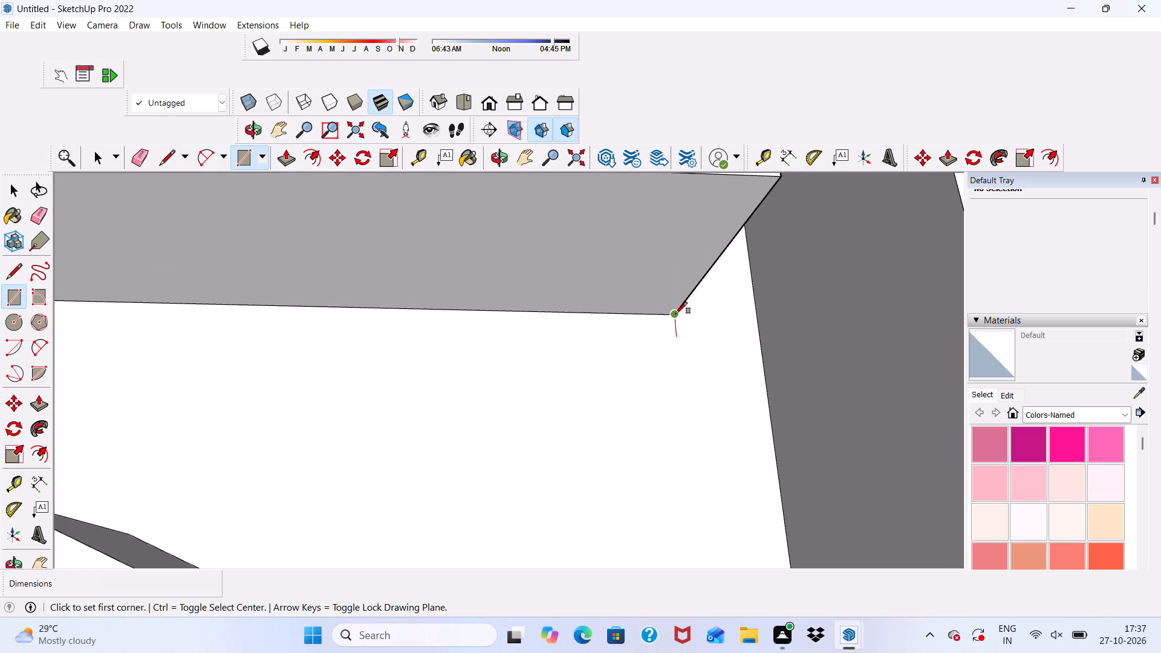
{"action": "left_click", "coordinate": [675, 314]}
{"action": "scroll", "coordinate": [666, 296], "scroll_direction": "down", "scroll_amount": 10}
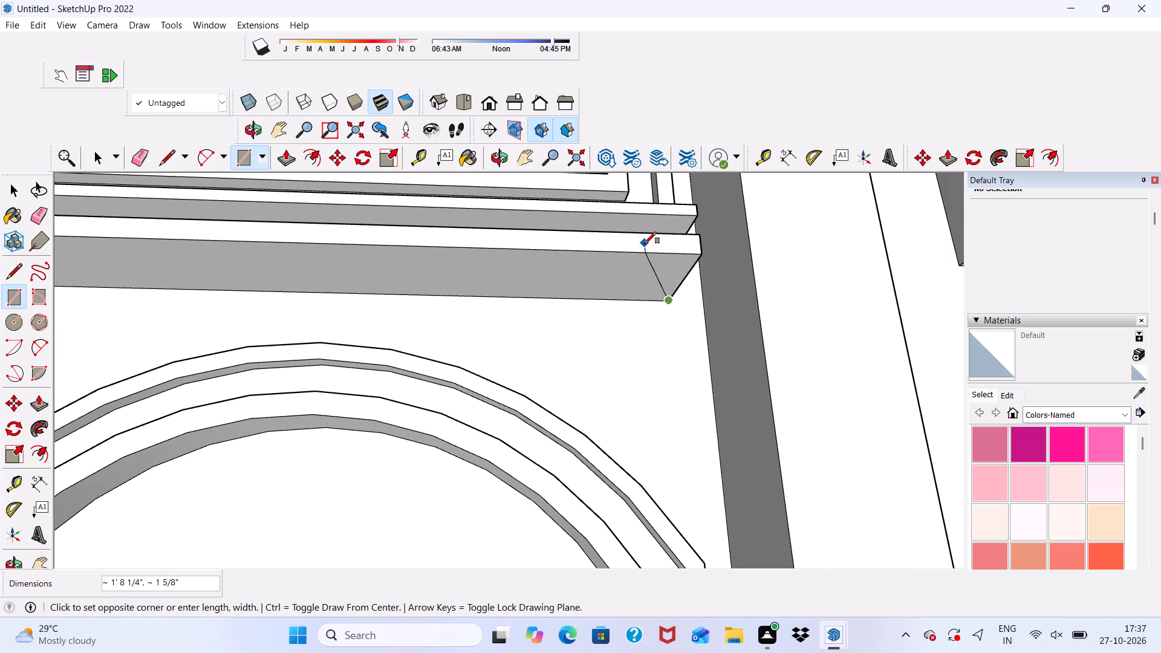
{"action": "scroll", "coordinate": [646, 268], "scroll_direction": "up", "scroll_amount": 6}
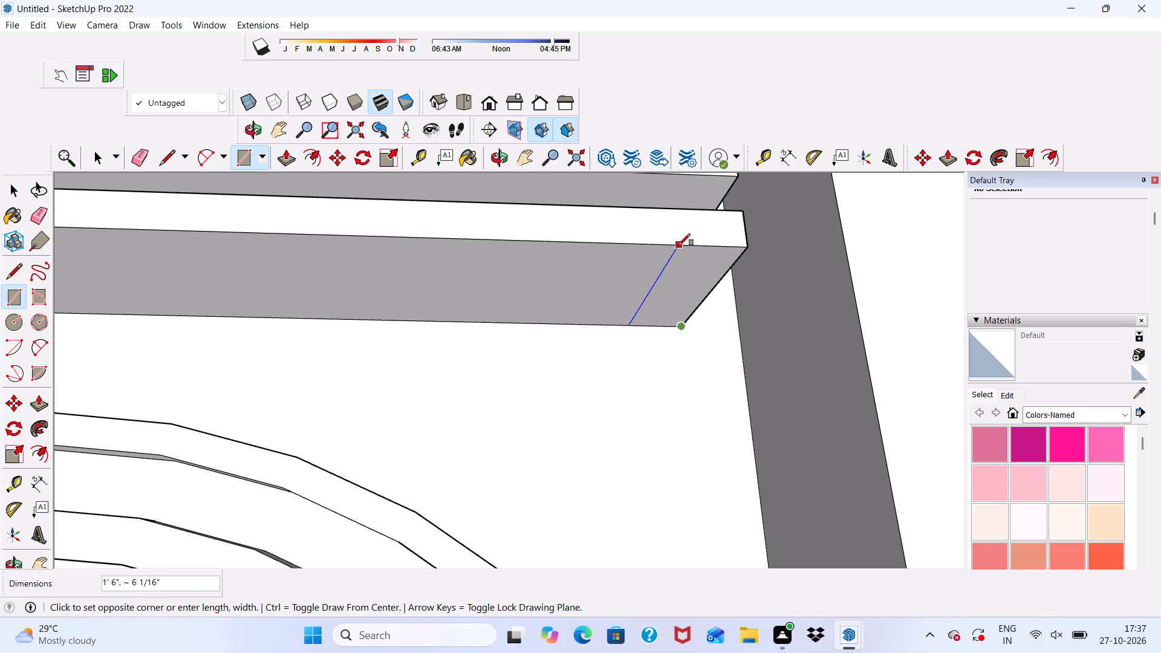
{"action": "left_click", "coordinate": [686, 245]}
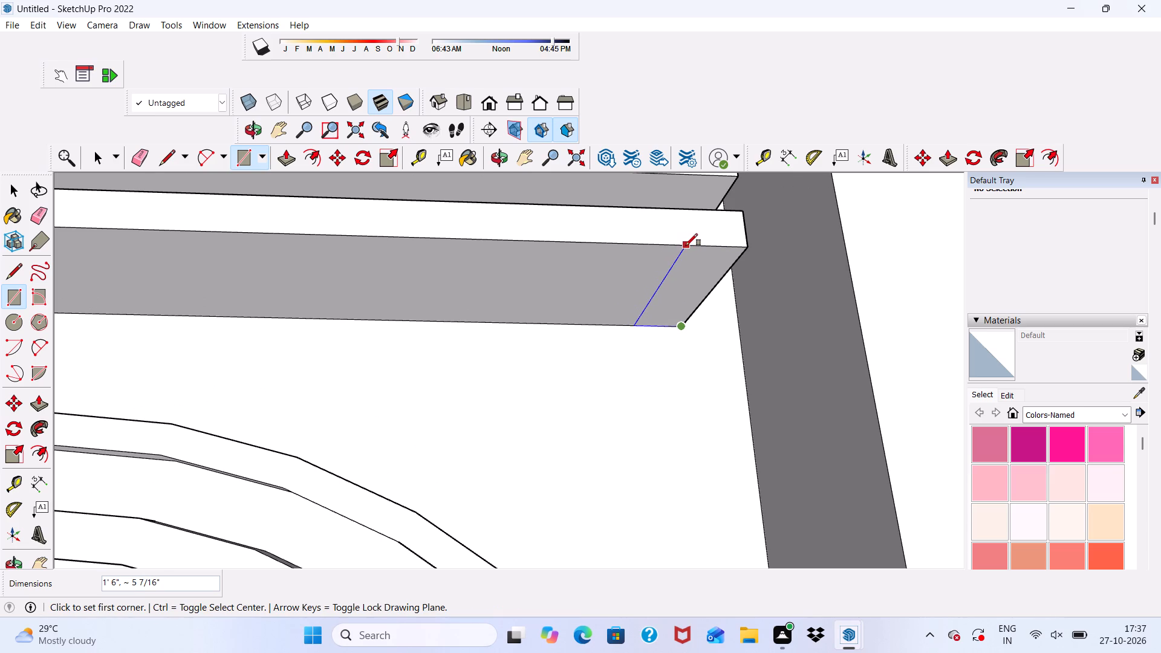
Push/Pull the right bracket rectangle 3" downward from the lower ledge's underside.
{"action": "left_click", "coordinate": [287, 152]}
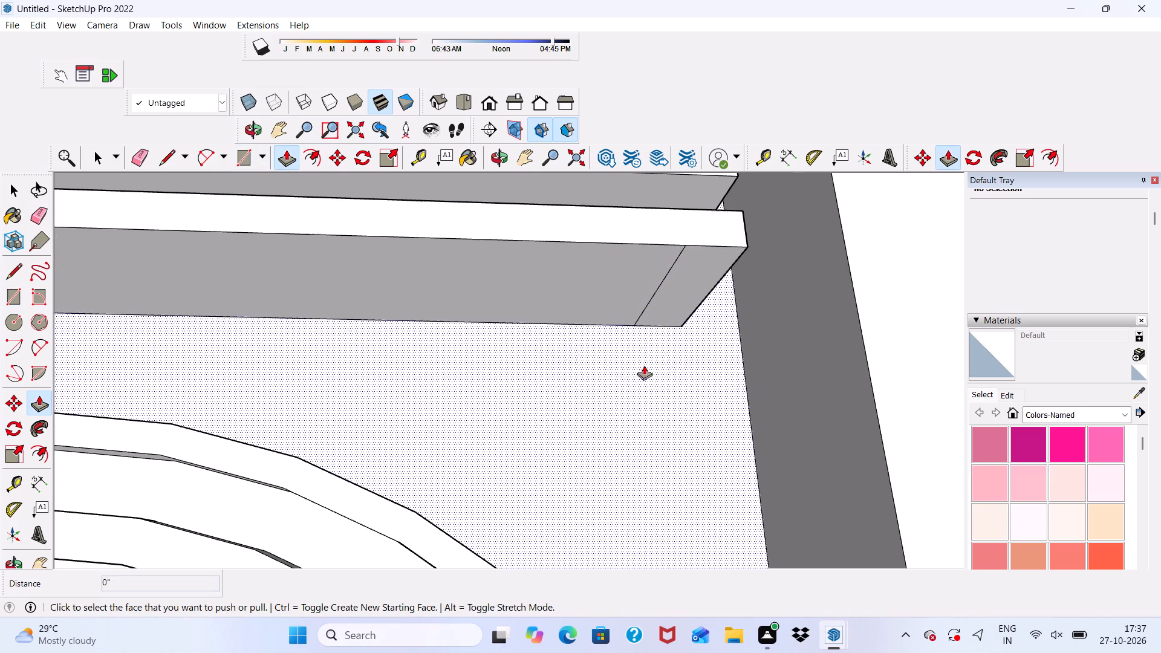
{"action": "left_click", "coordinate": [694, 273]}
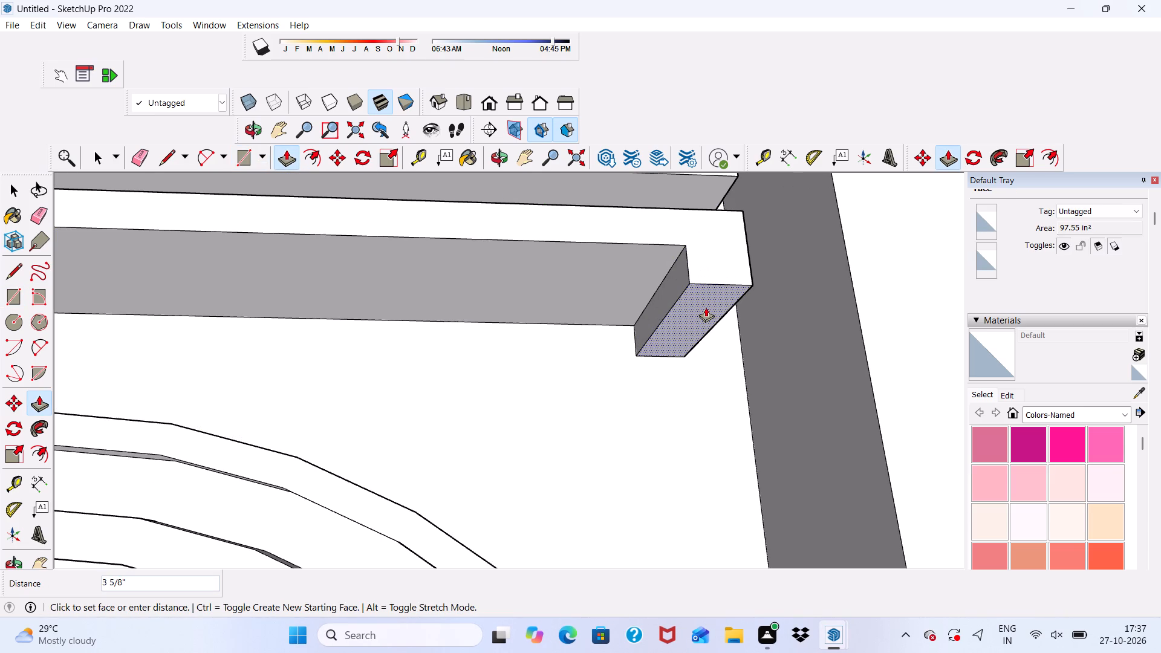
{"action": "key", "text": "3"}
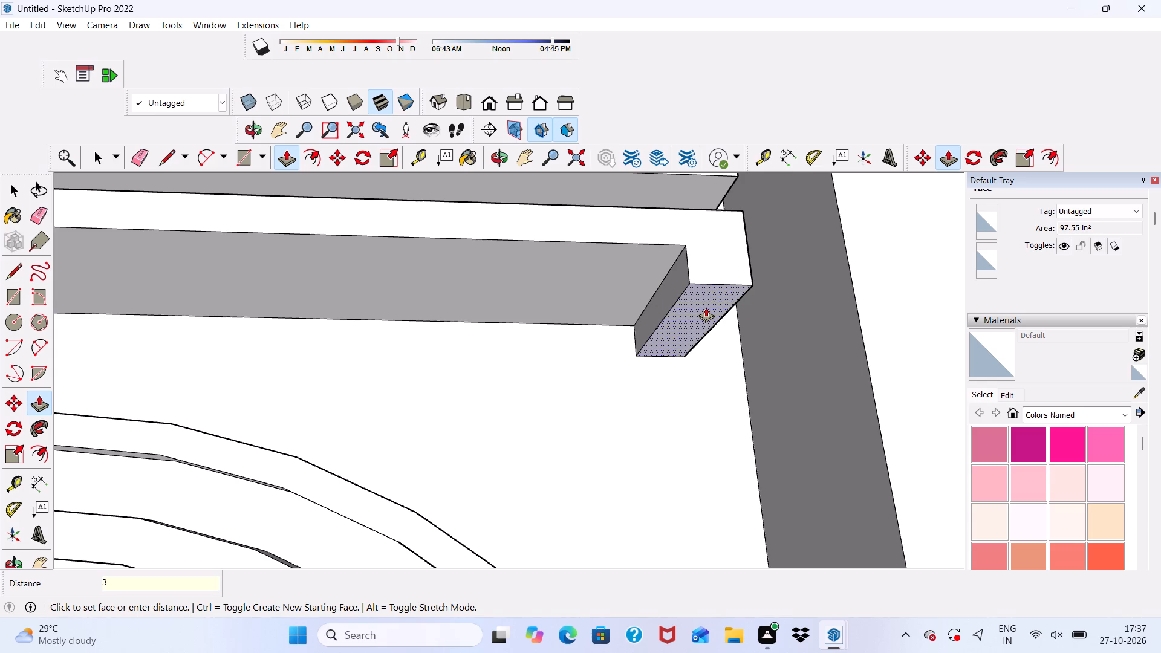
{"action": "key", "text": "shift+quotedbl"}
{"action": "key", "text": "Return"}
Push/Pull the left bracket rectangle 3" downward from the lower ledge's underside.
{"action": "scroll", "coordinate": [718, 262], "scroll_direction": "down", "scroll_amount": 6}
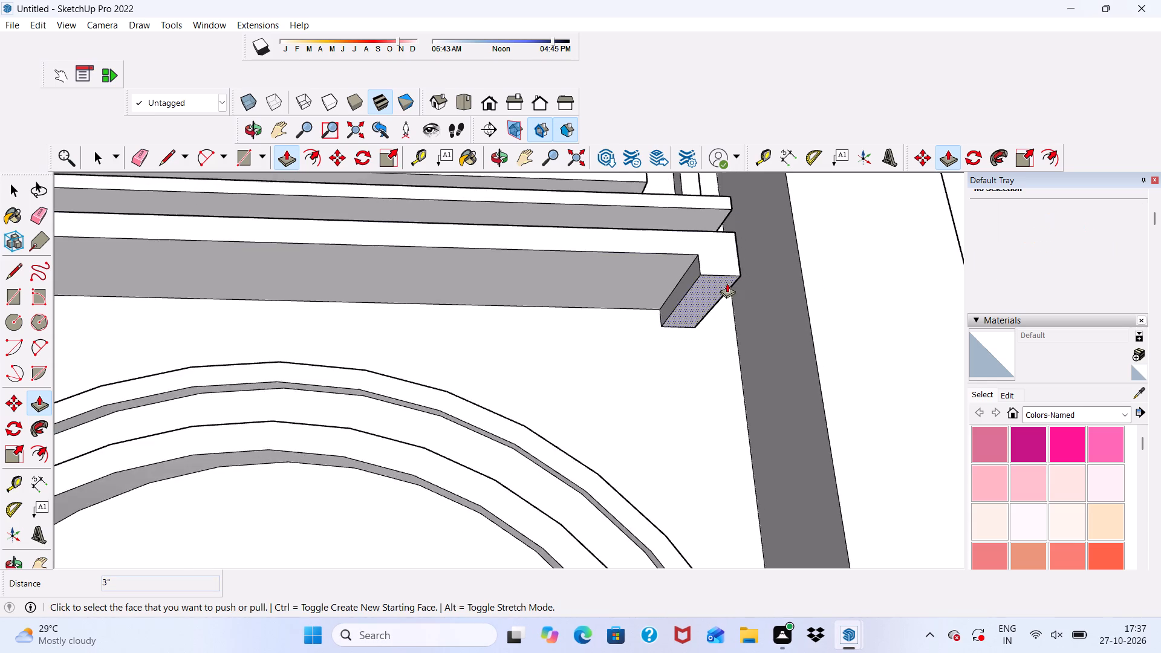
{"action": "scroll", "coordinate": [727, 283], "scroll_direction": "down", "scroll_amount": 8}
{"action": "scroll", "coordinate": [304, 305], "scroll_direction": "up", "scroll_amount": 5}
{"action": "scroll", "coordinate": [328, 276], "scroll_direction": "down", "scroll_amount": 1}
{"action": "scroll", "coordinate": [330, 268], "scroll_direction": "up", "scroll_amount": 6}
{"action": "left_click", "coordinate": [339, 255]}
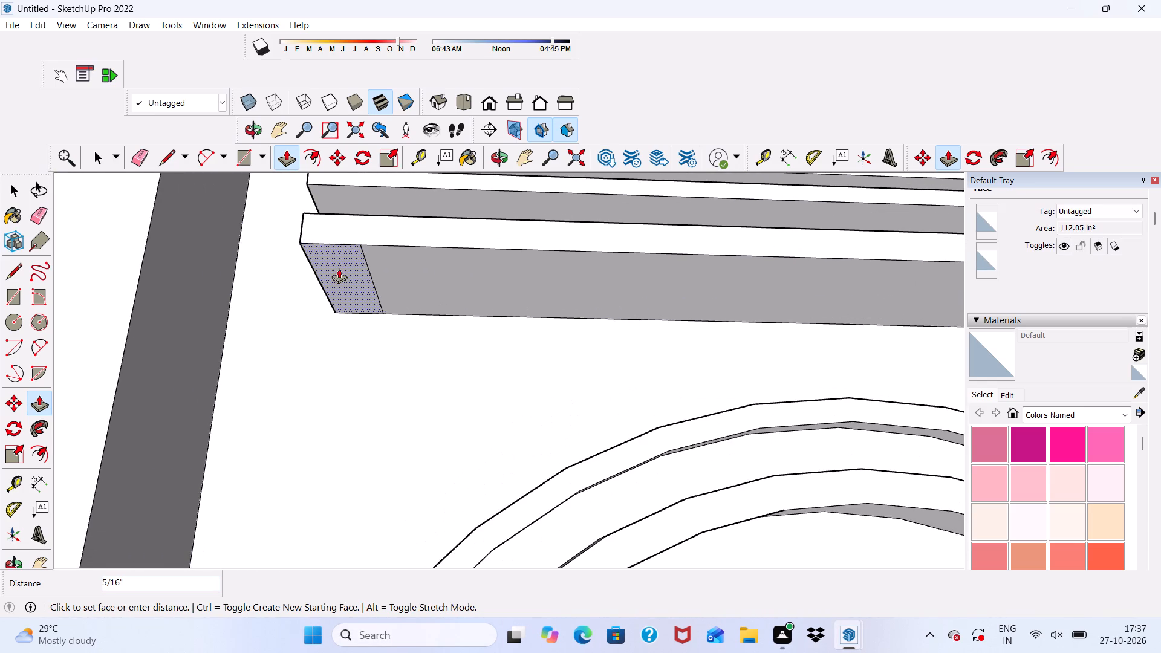
{"action": "key", "text": "3"}
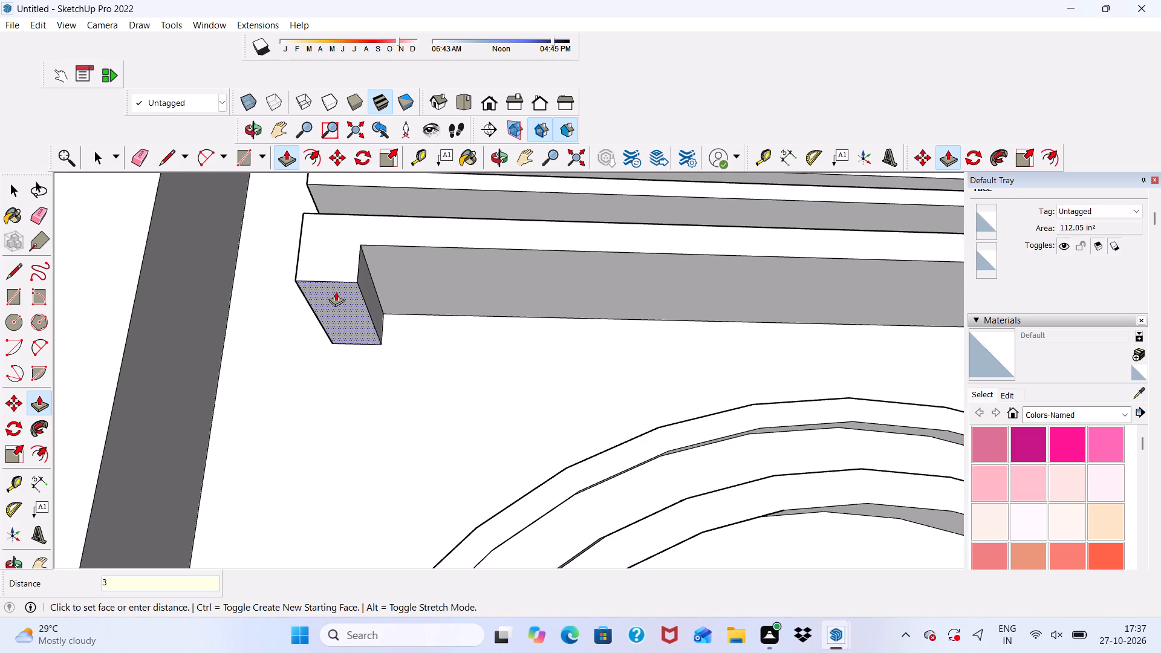
{"action": "key", "text": "shift+quotedbl"}
{"action": "key", "text": "Return"}
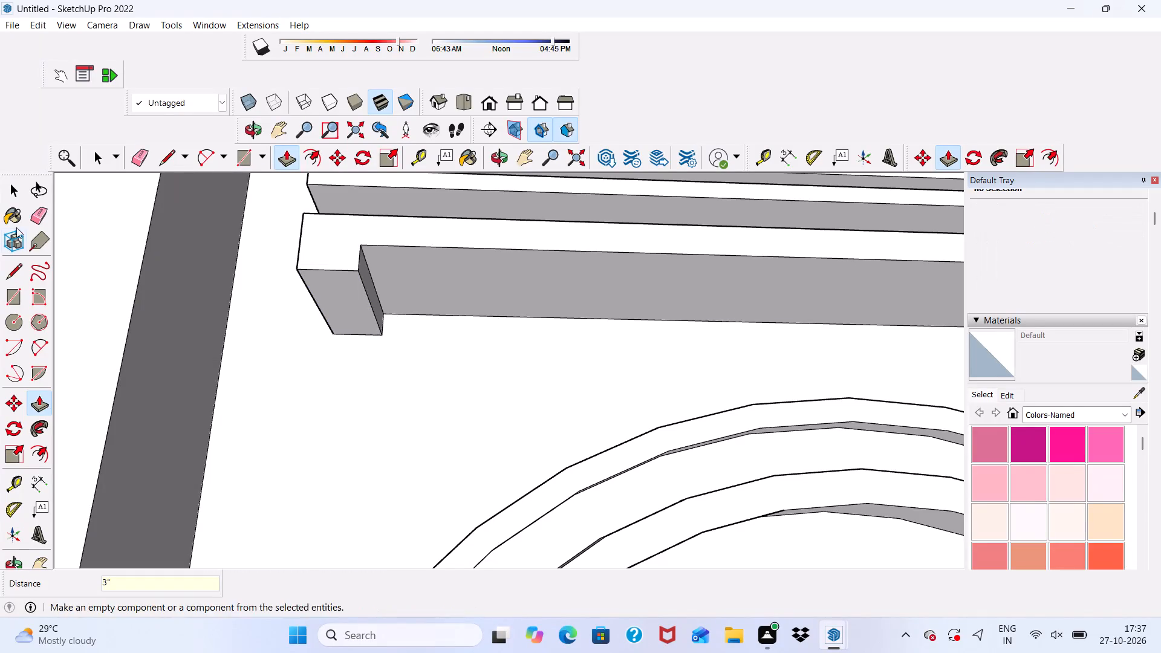
Draw a rectangle about 6 1/4" by 6 1/4" across the middle of the left bracket's underside.
{"action": "left_click", "coordinate": [236, 150]}
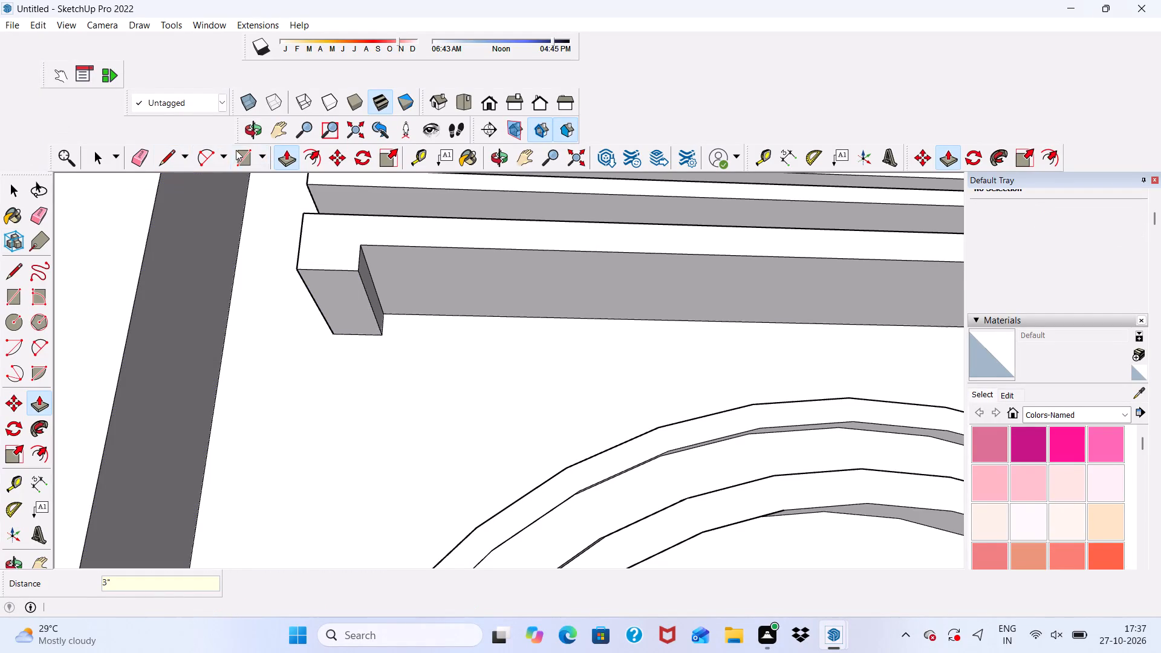
{"action": "scroll", "coordinate": [353, 354], "scroll_direction": "down", "scroll_amount": 2}
{"action": "middle_click_drag", "start_coordinate": [359, 365], "coordinate": [348, 268]}
{"action": "scroll", "coordinate": [348, 268], "scroll_direction": "up", "scroll_amount": 12}
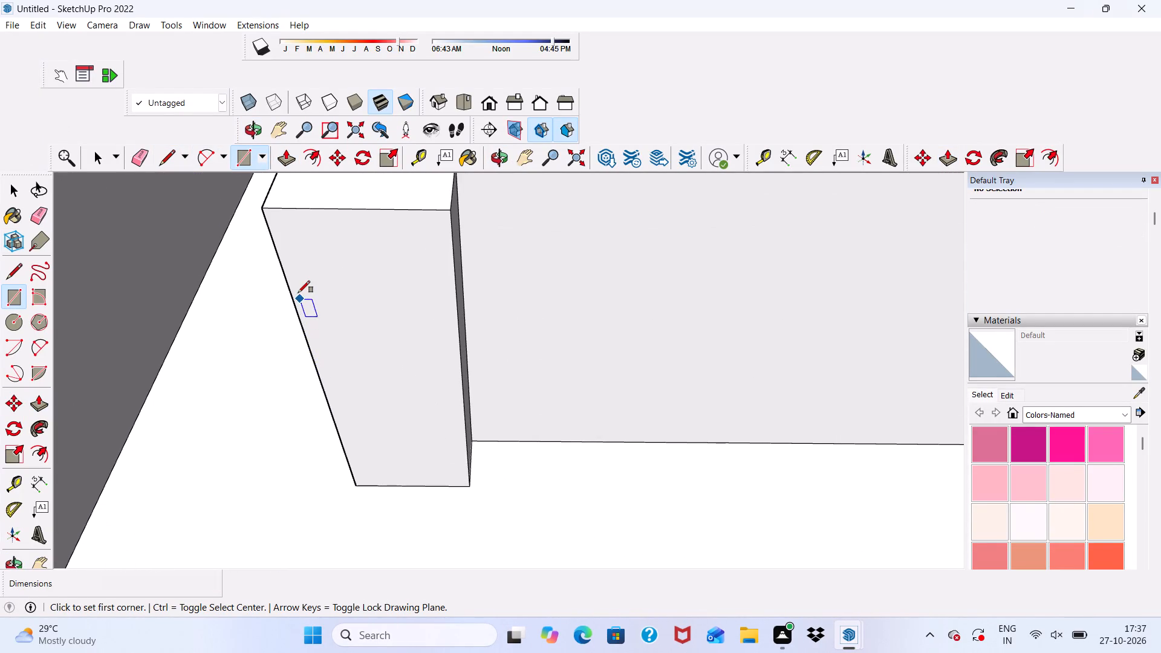
{"action": "left_click", "coordinate": [290, 290]}
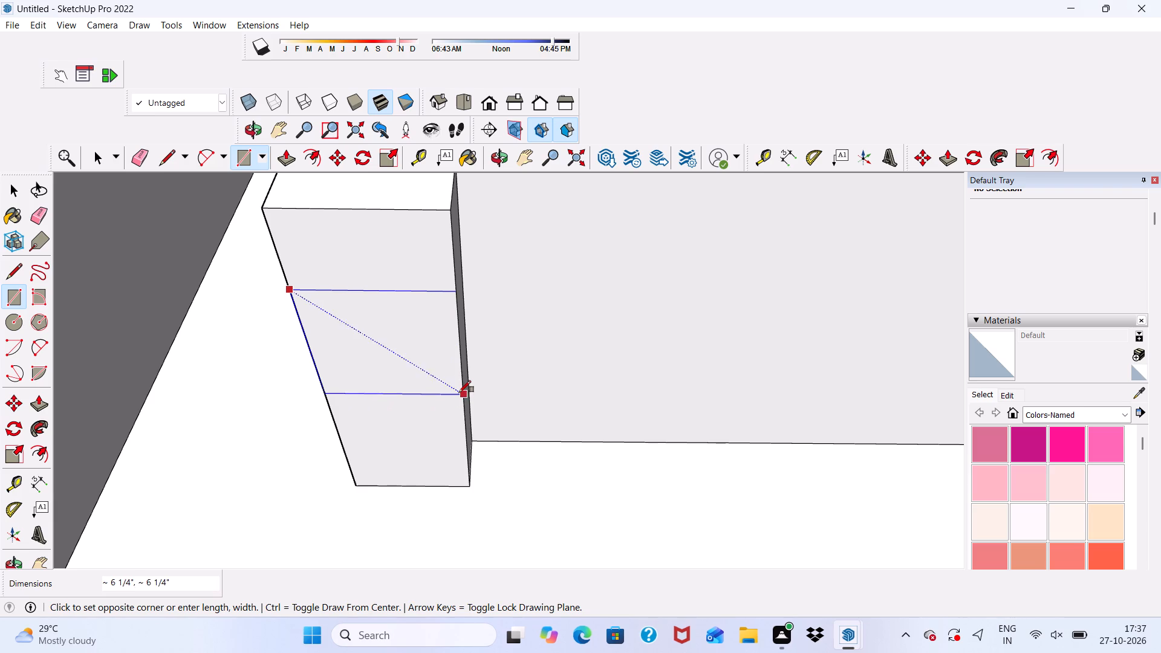
{"action": "left_click", "coordinate": [460, 391]}
Draw a rectangle about 5 1/16" by 5 7/16" across the middle of the right bracket's underside.
{"action": "scroll", "coordinate": [322, 345], "scroll_direction": "down", "scroll_amount": 11}
{"action": "scroll", "coordinate": [402, 331], "scroll_direction": "down", "scroll_amount": 4}
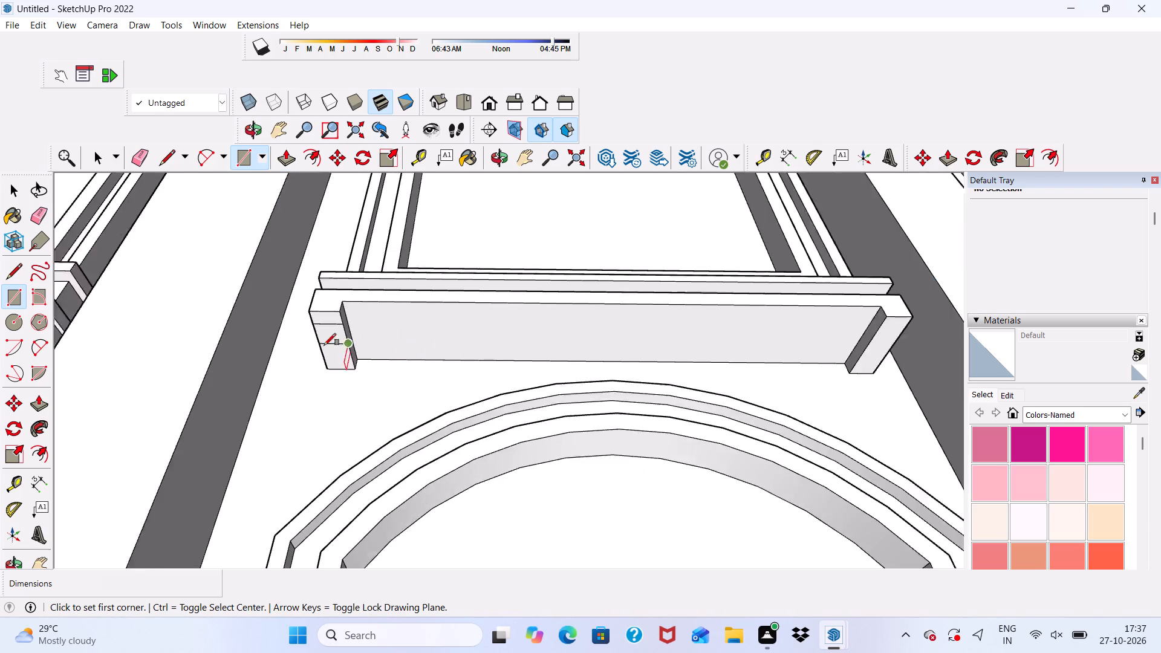
{"action": "scroll", "coordinate": [324, 345], "scroll_direction": "down", "scroll_amount": 7}
{"action": "scroll", "coordinate": [695, 356], "scroll_direction": "up", "scroll_amount": 6}
{"action": "scroll", "coordinate": [587, 365], "scroll_direction": "up", "scroll_amount": 6}
{"action": "scroll", "coordinate": [541, 297], "scroll_direction": "up", "scroll_amount": 3}
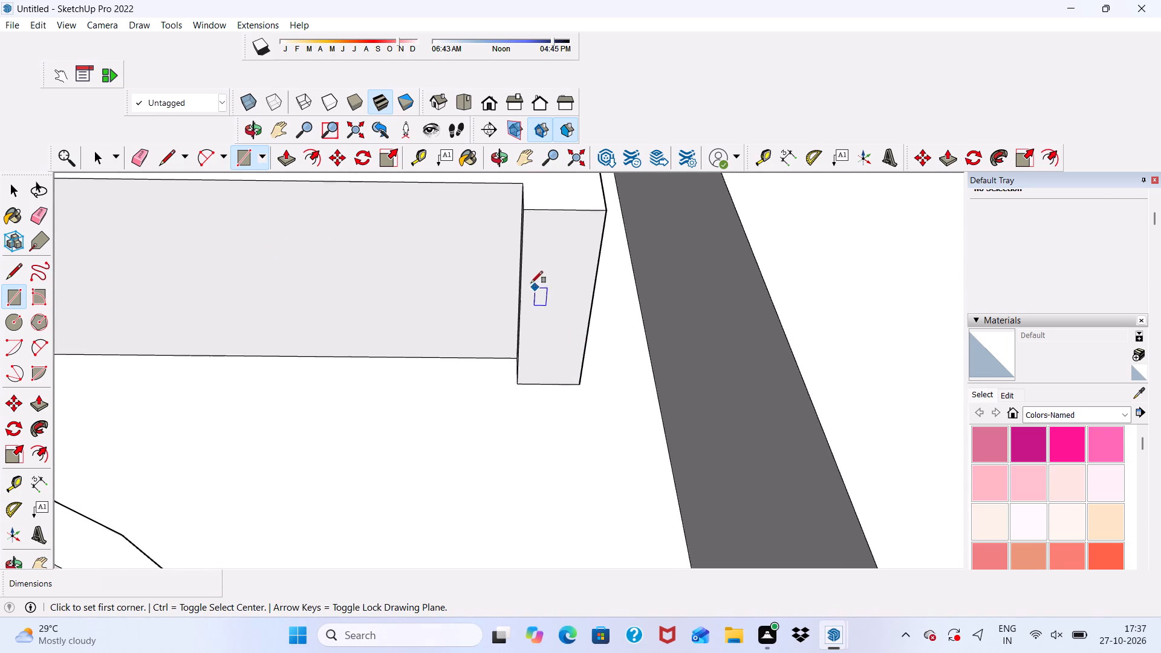
{"action": "scroll", "coordinate": [529, 281], "scroll_direction": "down", "scroll_amount": 1}
{"action": "left_click", "coordinate": [524, 269]}
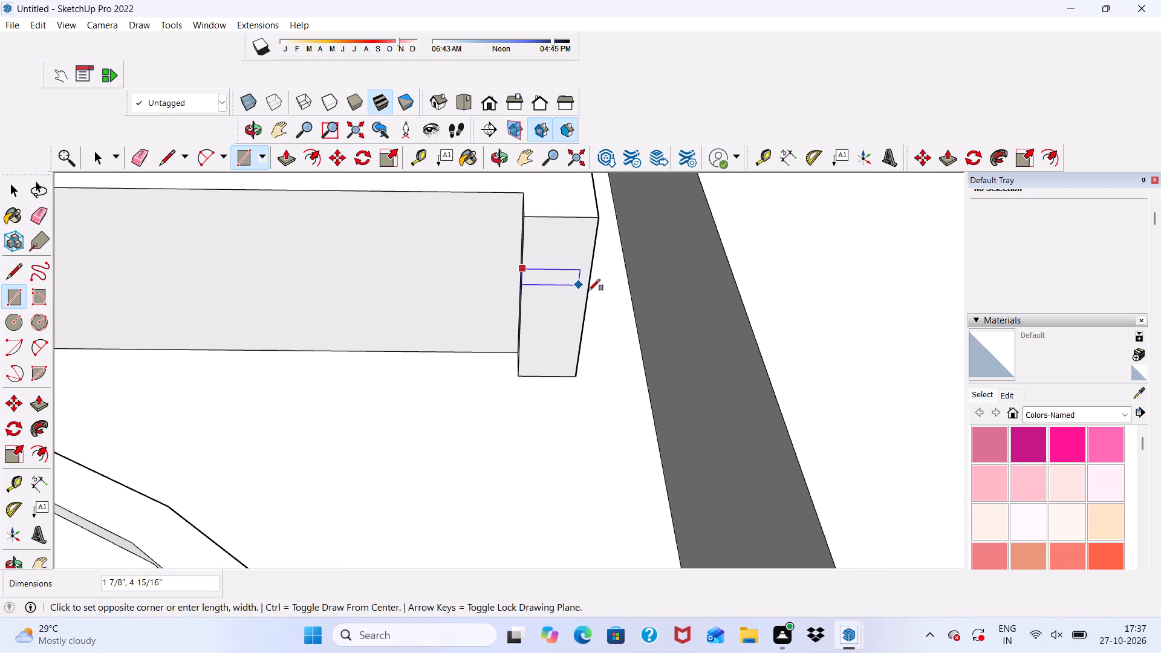
{"action": "scroll", "coordinate": [619, 333], "scroll_direction": "up", "scroll_amount": 3}
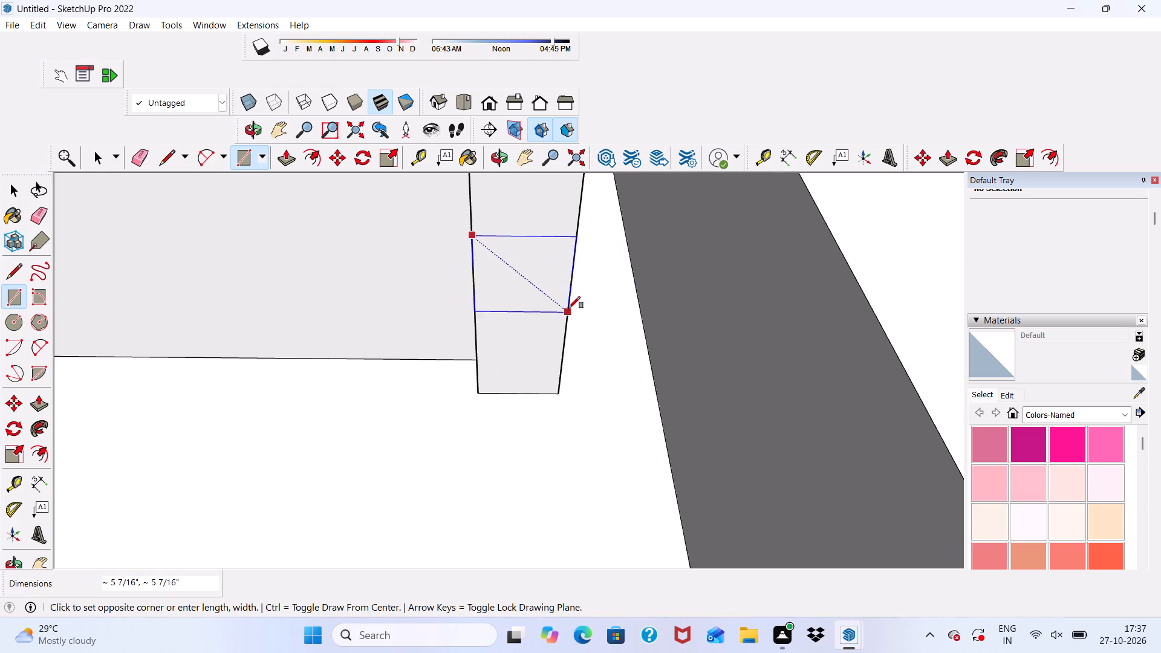
{"action": "left_click", "coordinate": [568, 308]}
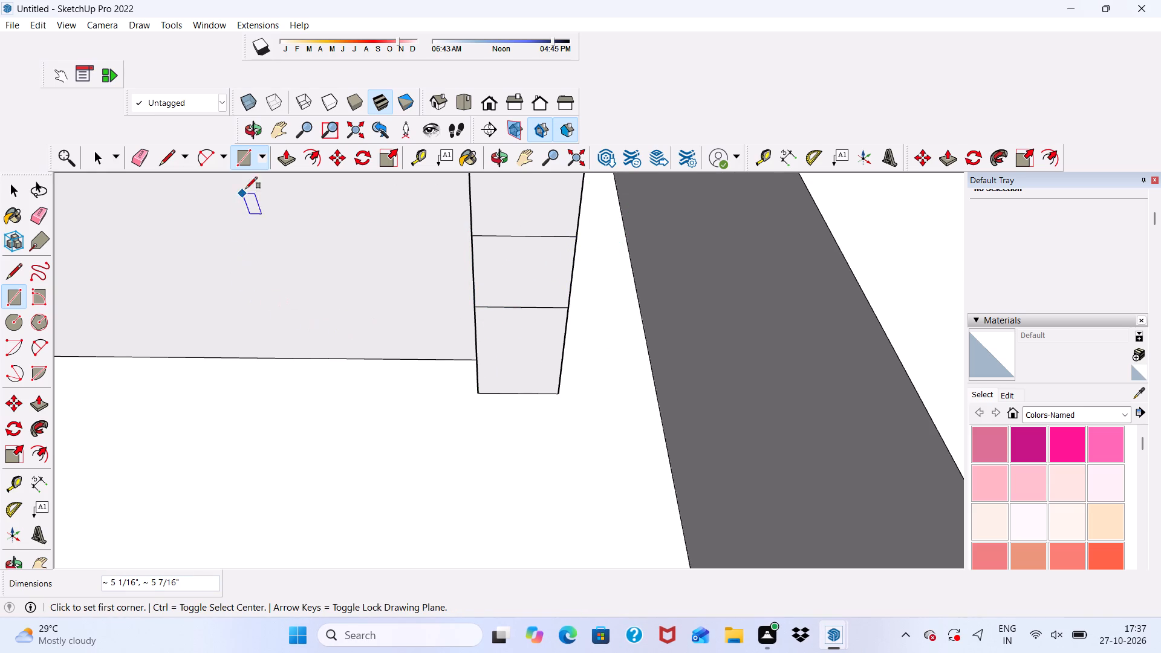
Push/Pull the middle rectangle of the right bracket's underside about 2 3/8" downward.
{"action": "left_click", "coordinate": [277, 153]}
{"action": "left_click", "coordinate": [499, 262]}
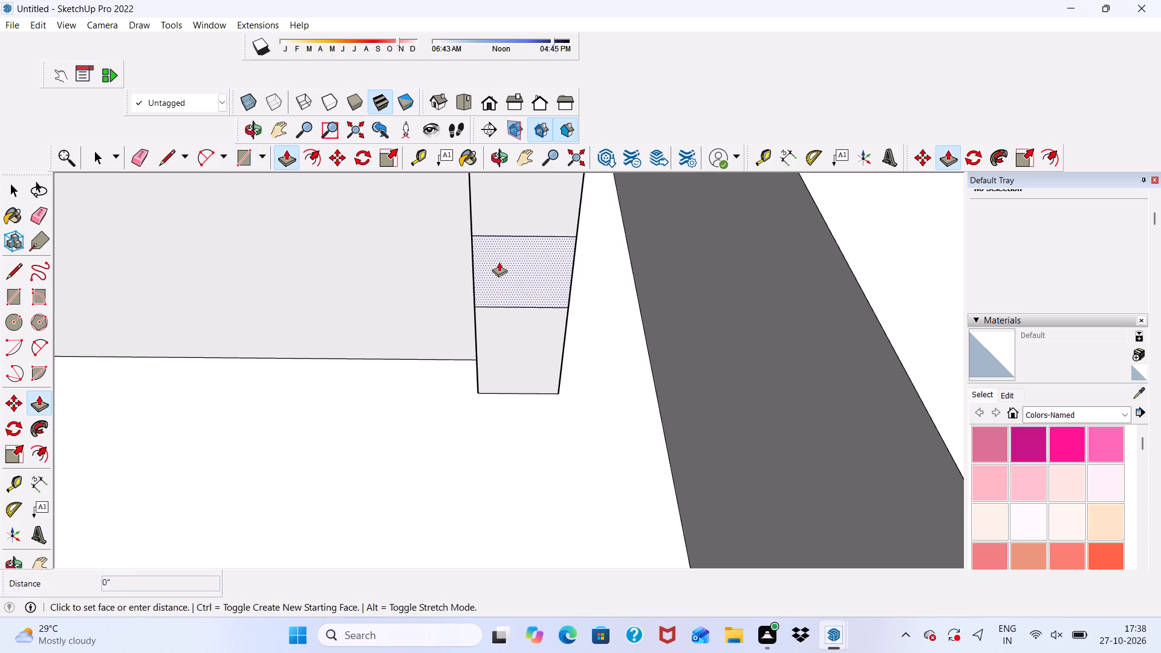
{"action": "left_click", "coordinate": [504, 292]}
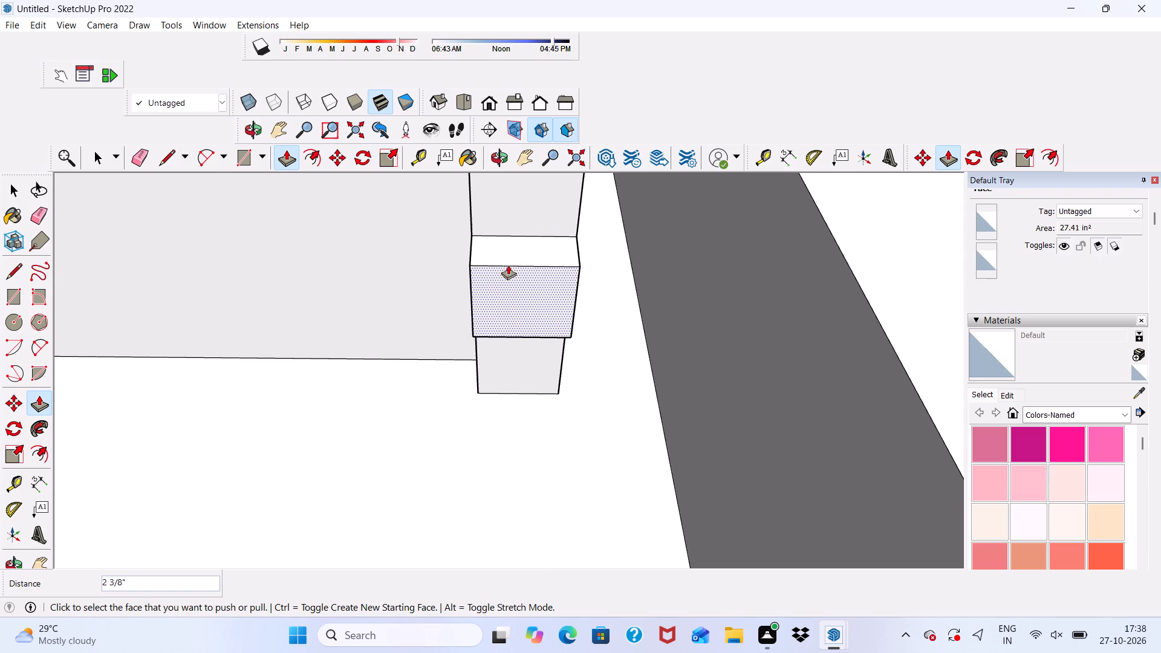
Push/Pull the middle rectangle of the left bracket's underside about 1 3/4" downward.
{"action": "scroll", "coordinate": [508, 265], "scroll_direction": "down", "scroll_amount": 20}
{"action": "scroll", "coordinate": [320, 299], "scroll_direction": "up", "scroll_amount": 6}
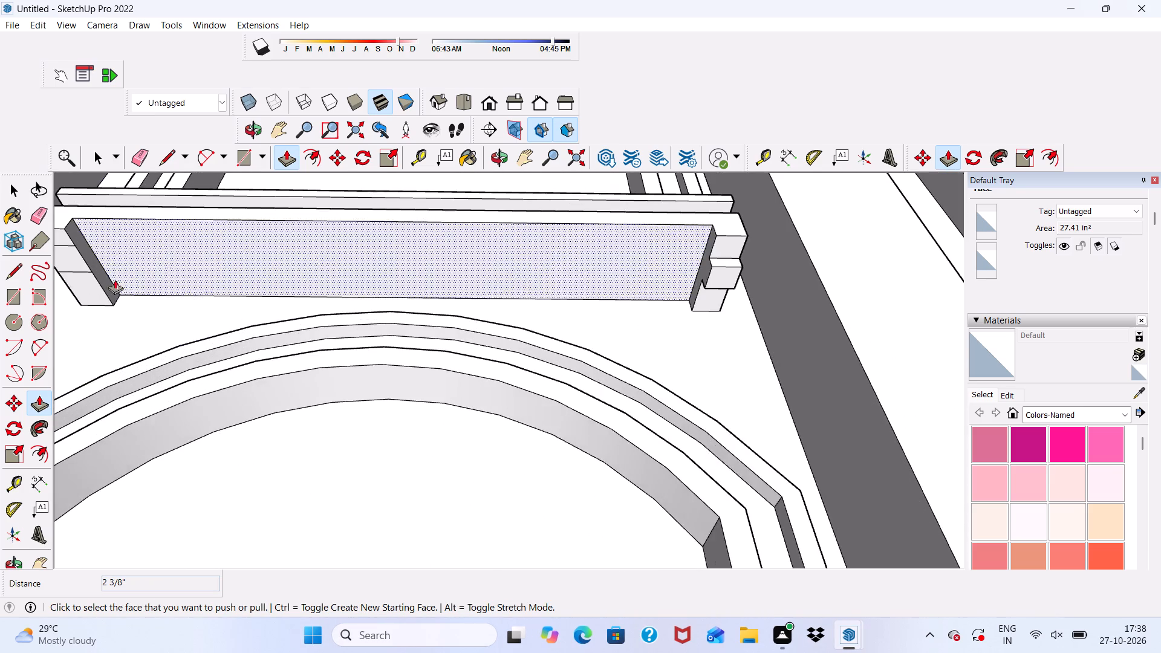
{"action": "scroll", "coordinate": [62, 268], "scroll_direction": "up", "scroll_amount": 3}
{"action": "left_click", "coordinate": [73, 255]}
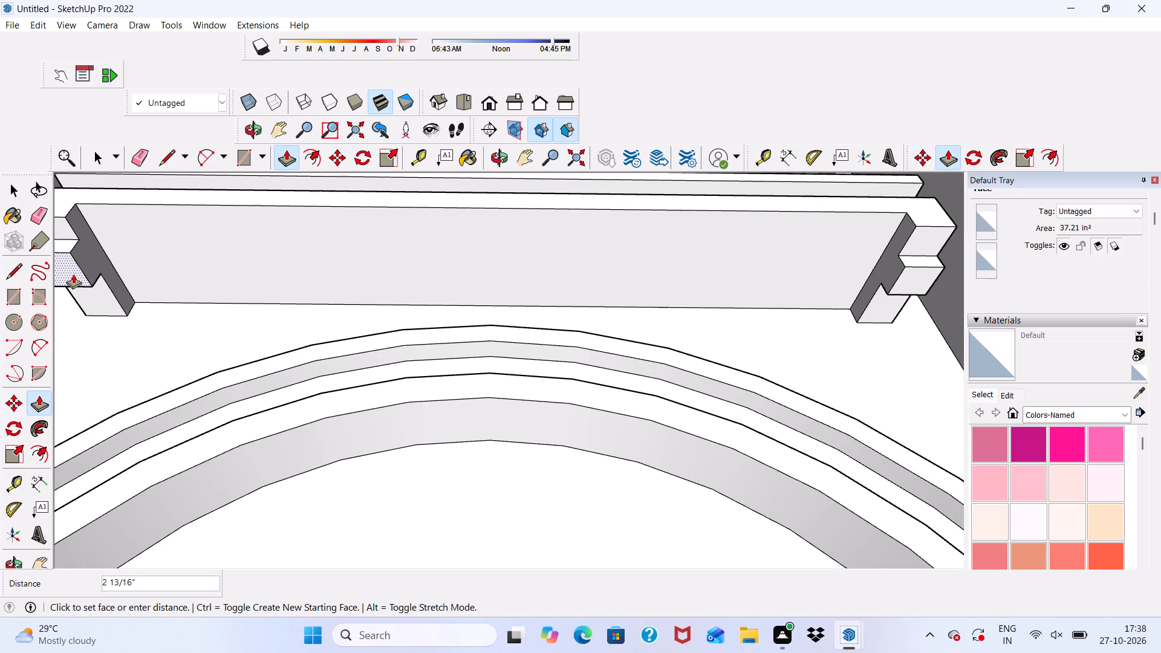
{"action": "left_click", "coordinate": [74, 267]}
Examine the bracketed centre-column sill alongside the neighbouring windows and sills from several angles.
{"action": "scroll", "coordinate": [80, 265], "scroll_direction": "down", "scroll_amount": 7}
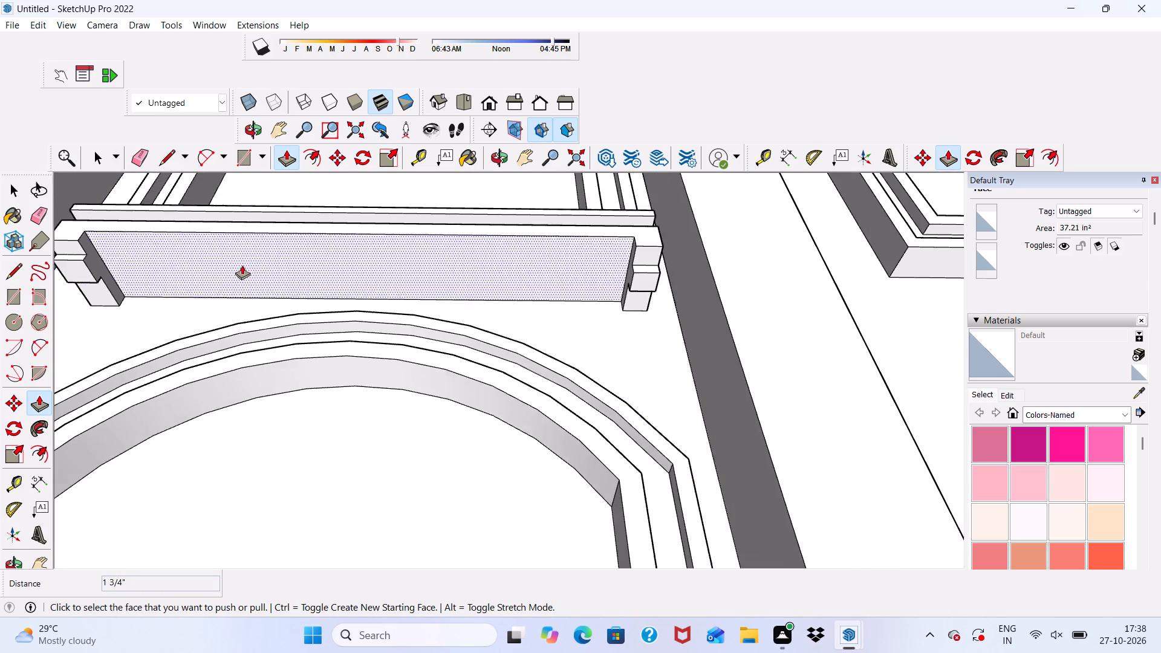
{"action": "scroll", "coordinate": [242, 265], "scroll_direction": "down", "scroll_amount": 5}
{"action": "middle_click_drag", "start_coordinate": [252, 273], "coordinate": [252, 513]}
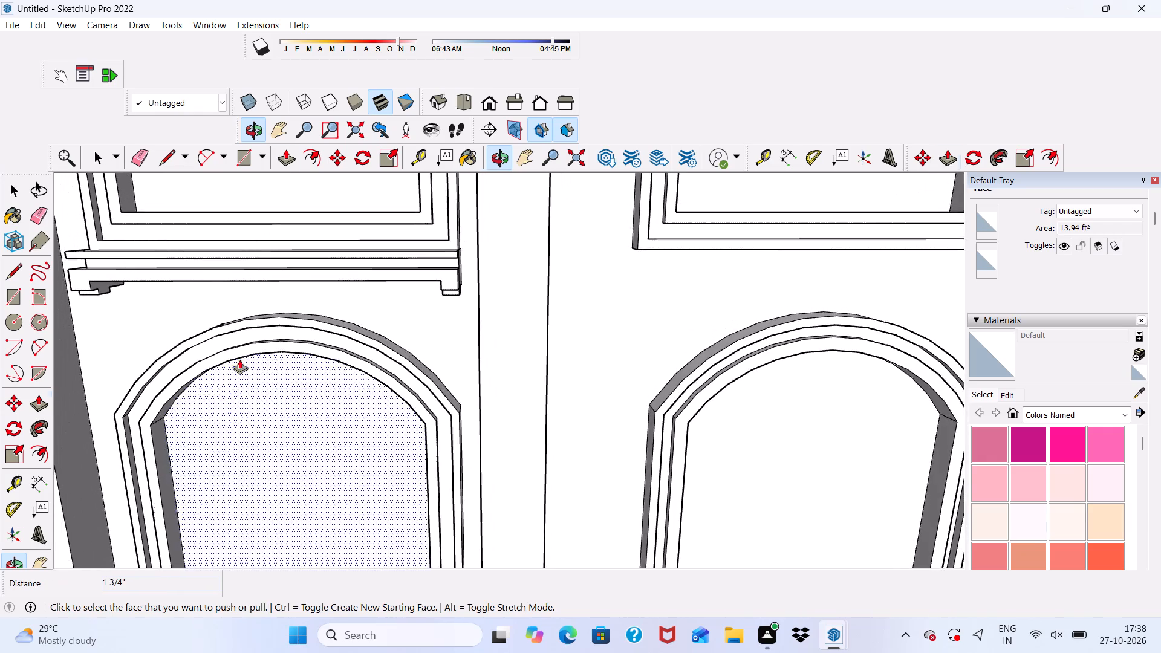
{"action": "scroll", "coordinate": [264, 285], "scroll_direction": "down", "scroll_amount": 7}
{"action": "scroll", "coordinate": [336, 242], "scroll_direction": "down", "scroll_amount": 2}
{"action": "middle_click_drag", "start_coordinate": [330, 354], "coordinate": [329, 261]}
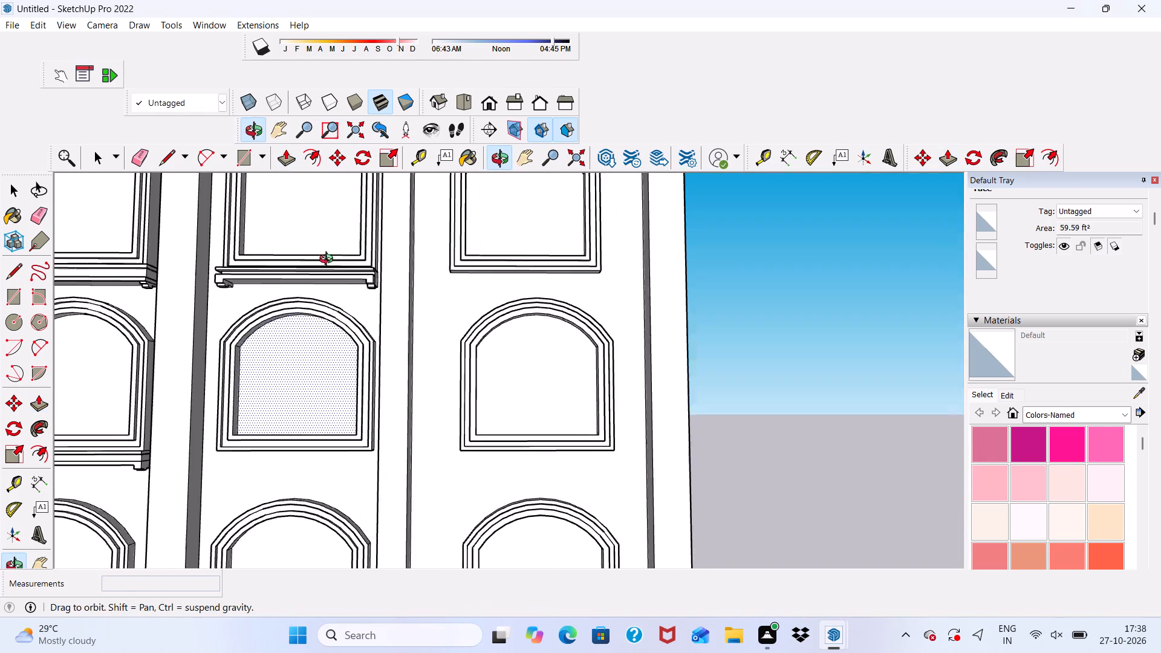
{"action": "middle_click_drag", "start_coordinate": [329, 261], "coordinate": [332, 239]}
{"action": "scroll", "coordinate": [332, 239], "scroll_direction": "up", "scroll_amount": 4}
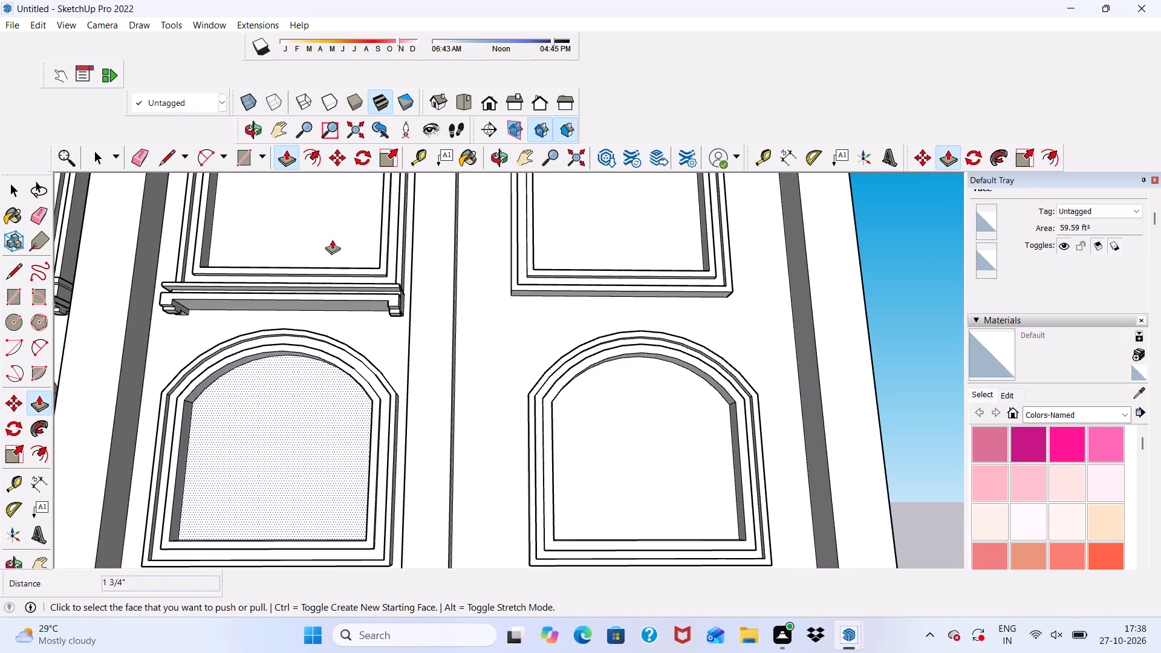
{"action": "key", "text": "space"}
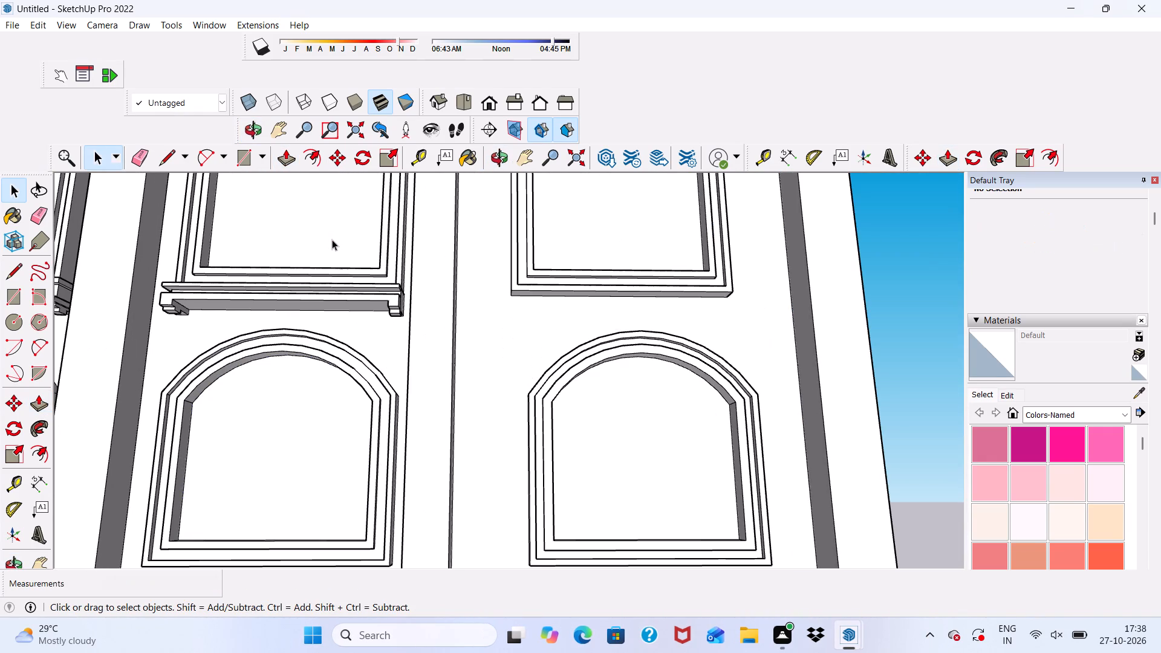
{"action": "scroll", "coordinate": [332, 239], "scroll_direction": "down", "scroll_amount": 6}
{"action": "middle_click_drag", "start_coordinate": [306, 452], "coordinate": [272, 582]}
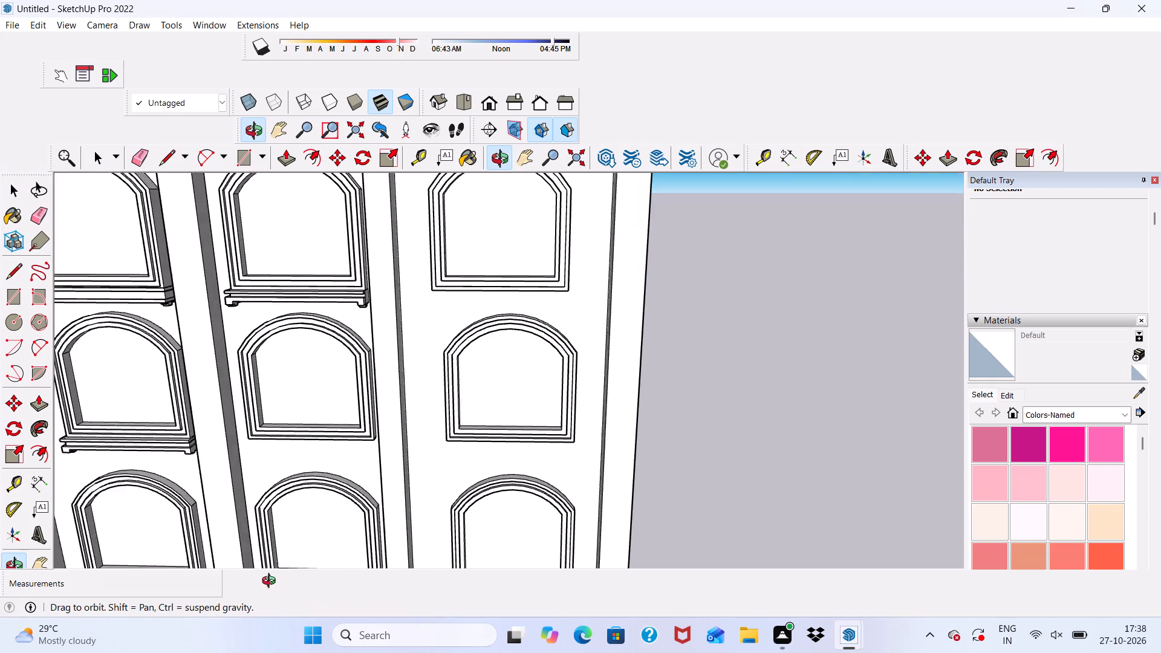
{"action": "middle_click_drag", "start_coordinate": [272, 582], "coordinate": [268, 582]}
Draw a rectangle about 10' 1" by 8 3/8" on the wall directly beneath the second centre-column window's frame.
{"action": "left_click", "coordinate": [244, 153]}
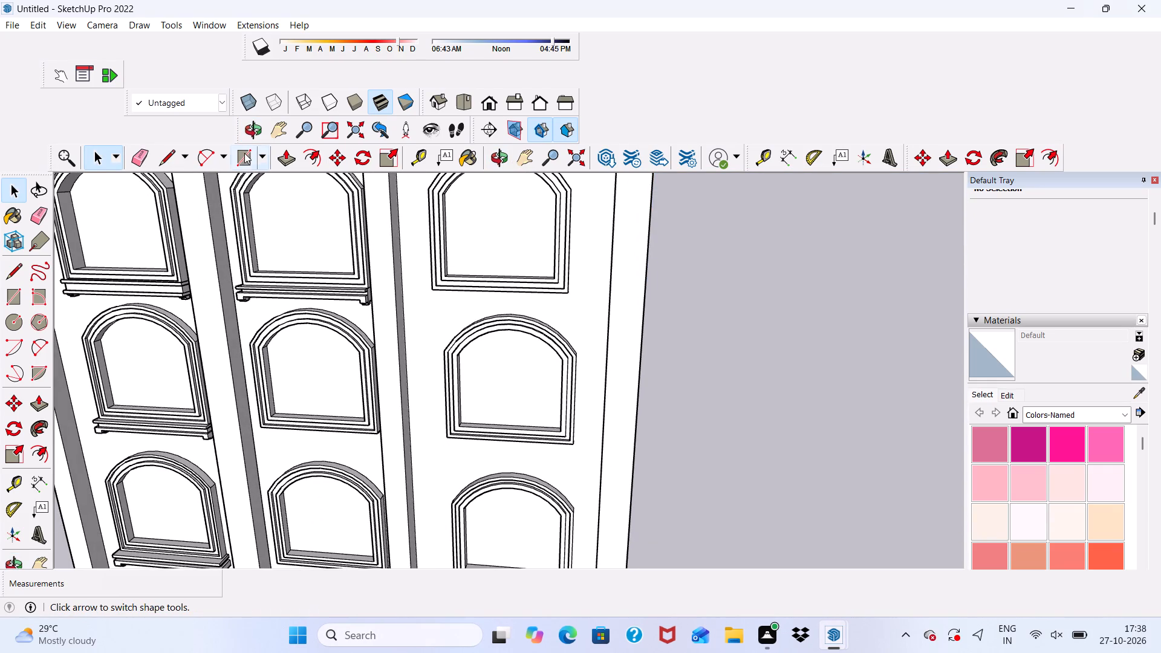
{"action": "middle_click_drag", "start_coordinate": [304, 398], "coordinate": [325, 365]}
{"action": "scroll", "coordinate": [320, 456], "scroll_direction": "up", "scroll_amount": 11}
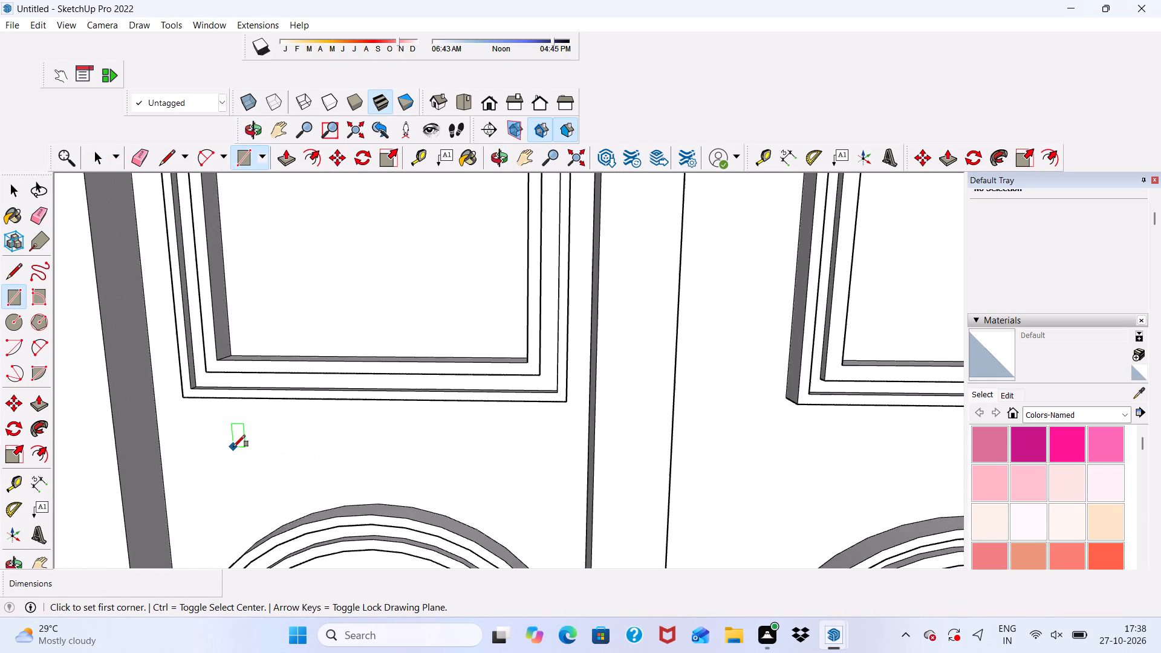
{"action": "middle_click_drag", "start_coordinate": [233, 447], "coordinate": [240, 301]}
{"action": "scroll", "coordinate": [212, 398], "scroll_direction": "up", "scroll_amount": 11}
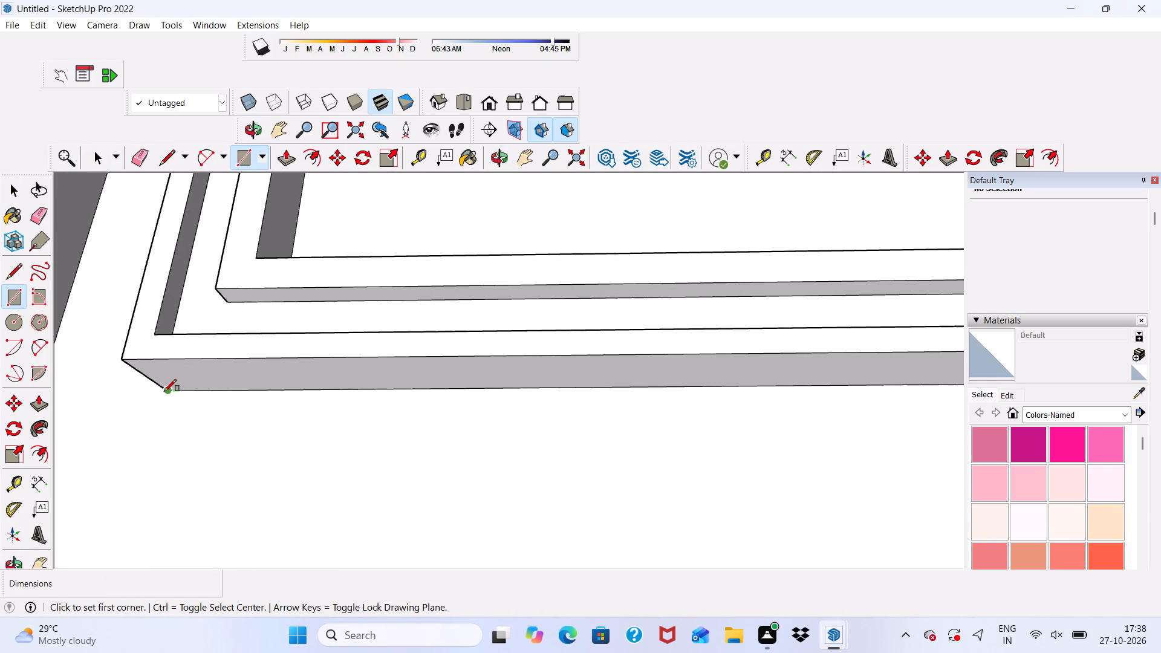
{"action": "left_click", "coordinate": [164, 391]}
{"action": "scroll", "coordinate": [166, 391], "scroll_direction": "down", "scroll_amount": 6}
{"action": "scroll", "coordinate": [242, 420], "scroll_direction": "down", "scroll_amount": 4}
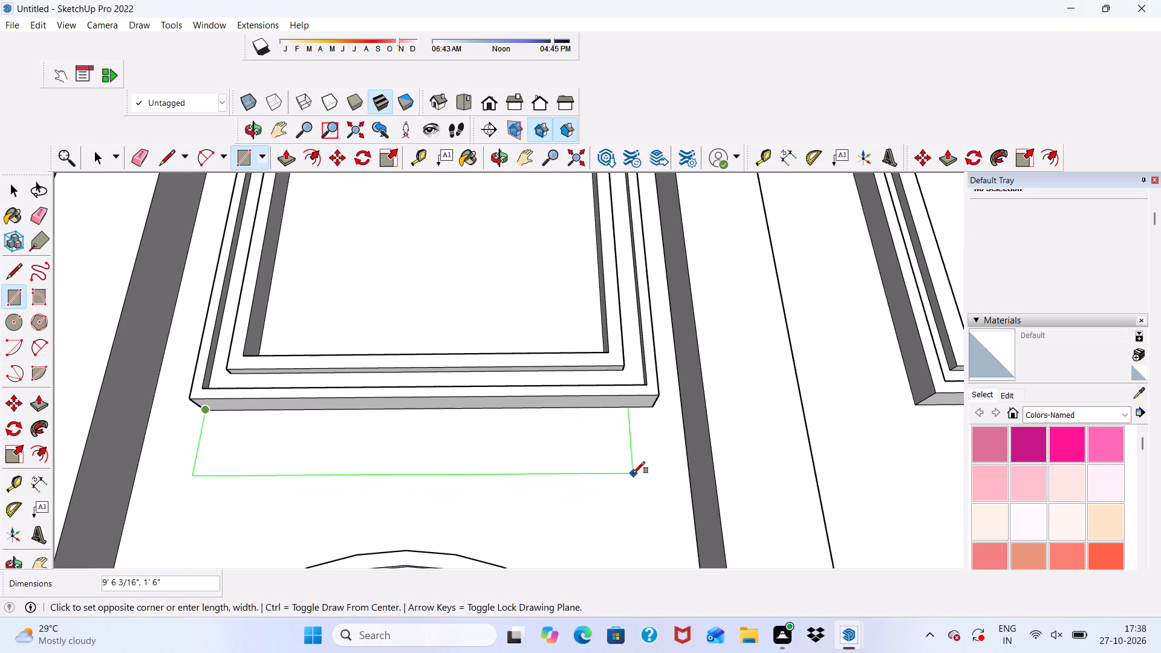
{"action": "scroll", "coordinate": [667, 452], "scroll_direction": "up", "scroll_amount": 3}
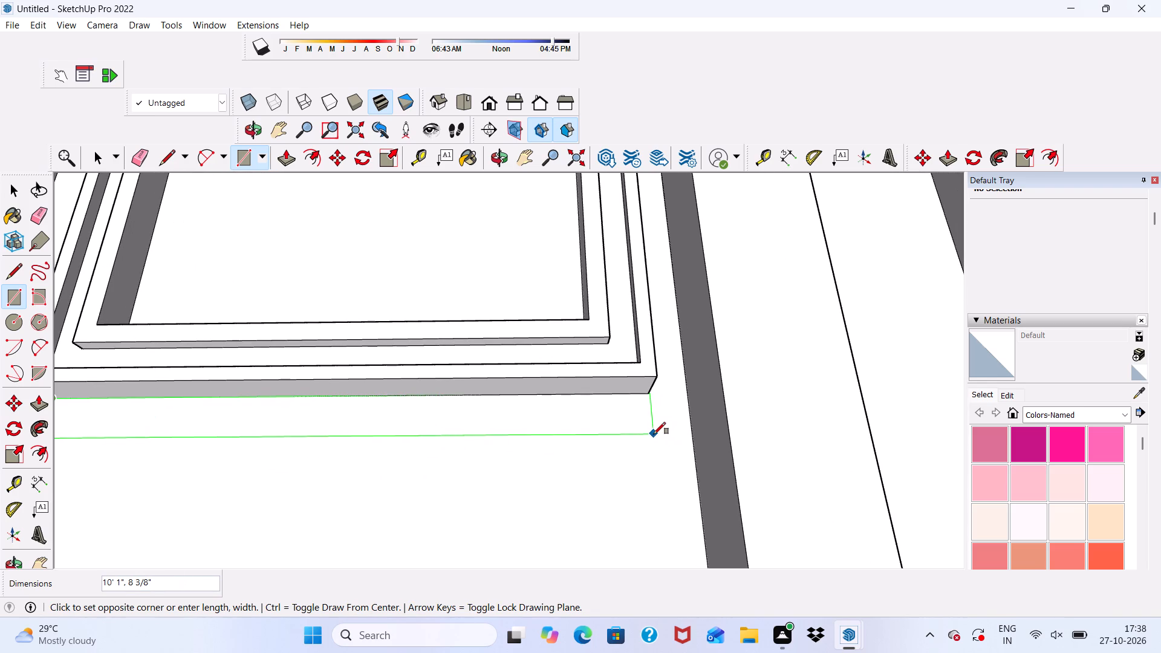
{"action": "left_click", "coordinate": [654, 434]}
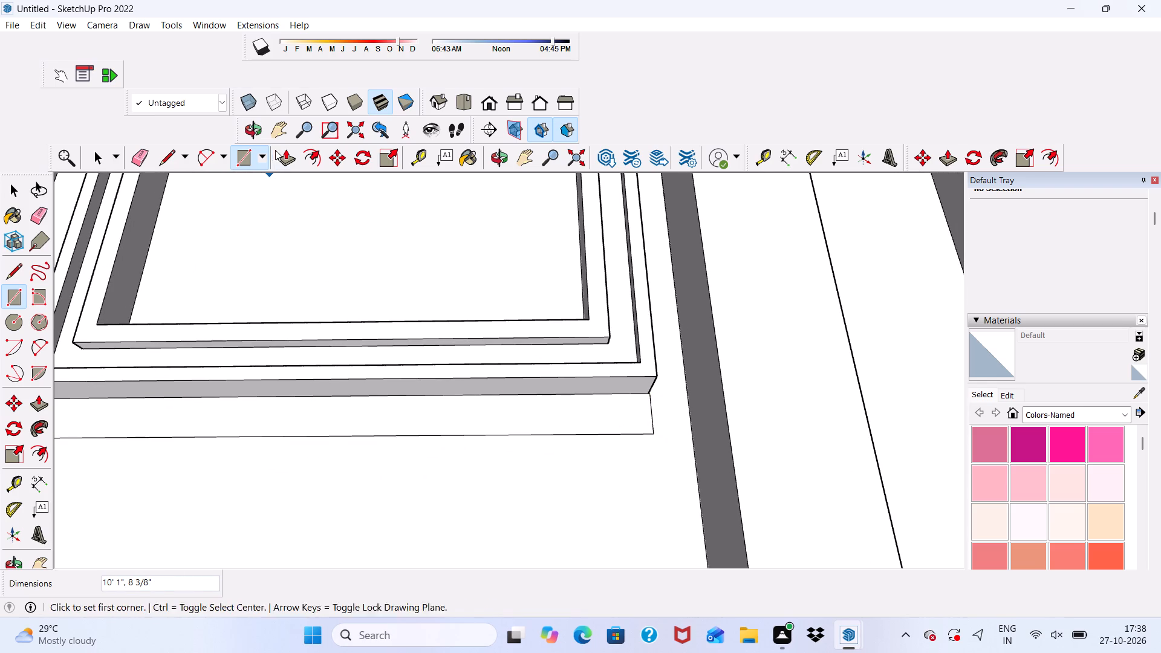
Push/Pull the new sill rectangle 1' outward from the wall.
{"action": "left_click", "coordinate": [282, 150]}
{"action": "scroll", "coordinate": [275, 400], "scroll_direction": "up", "scroll_amount": 2}
{"action": "left_click", "coordinate": [274, 411]}
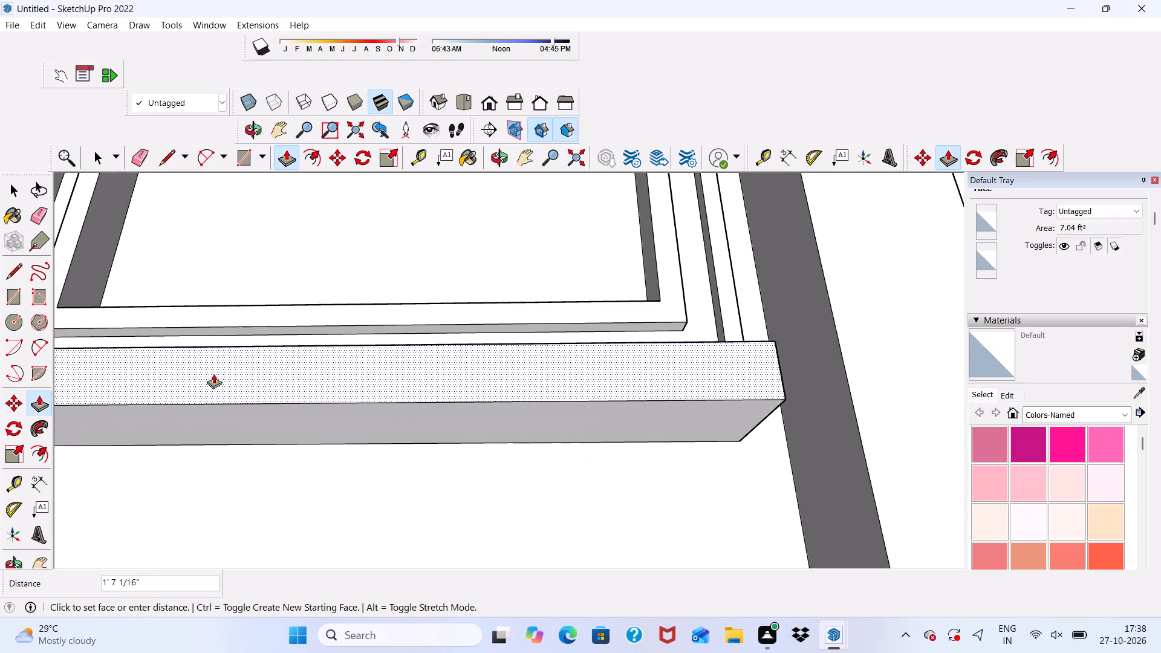
{"action": "type", "text": "1'"}
{"action": "key", "text": "Return"}
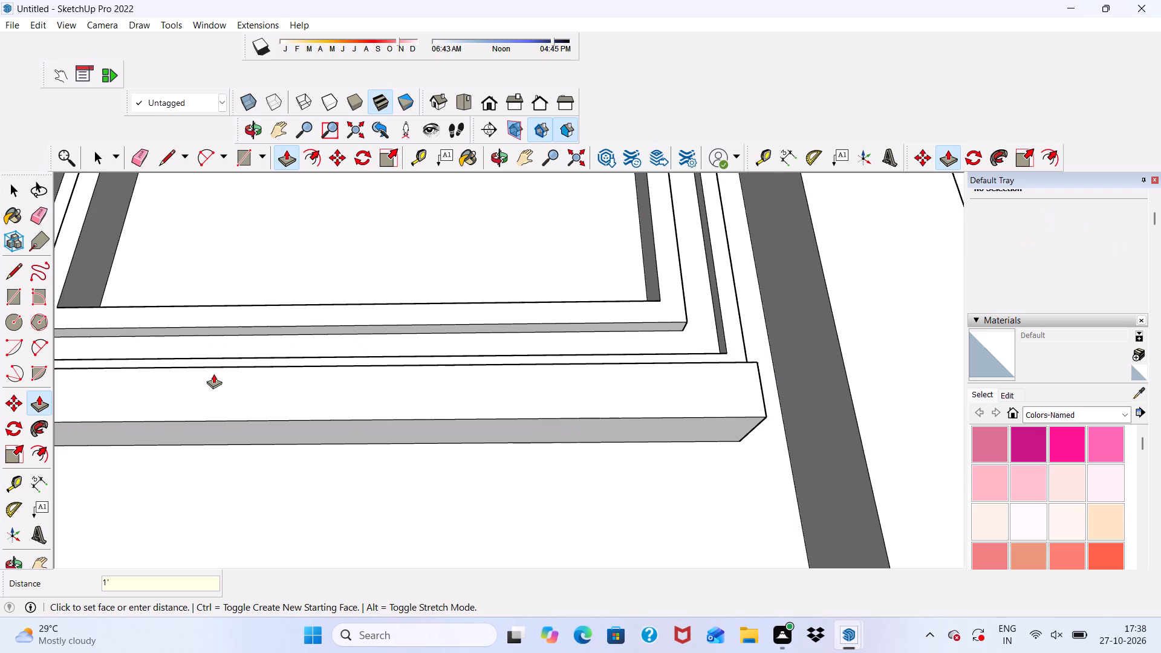
Draw a rectangle 10' 1" by about 2 9/16" along the top of the sill's front face.
{"action": "scroll", "coordinate": [213, 374], "scroll_direction": "down", "scroll_amount": 6}
{"action": "middle_click_drag", "start_coordinate": [242, 403], "coordinate": [191, 652]}
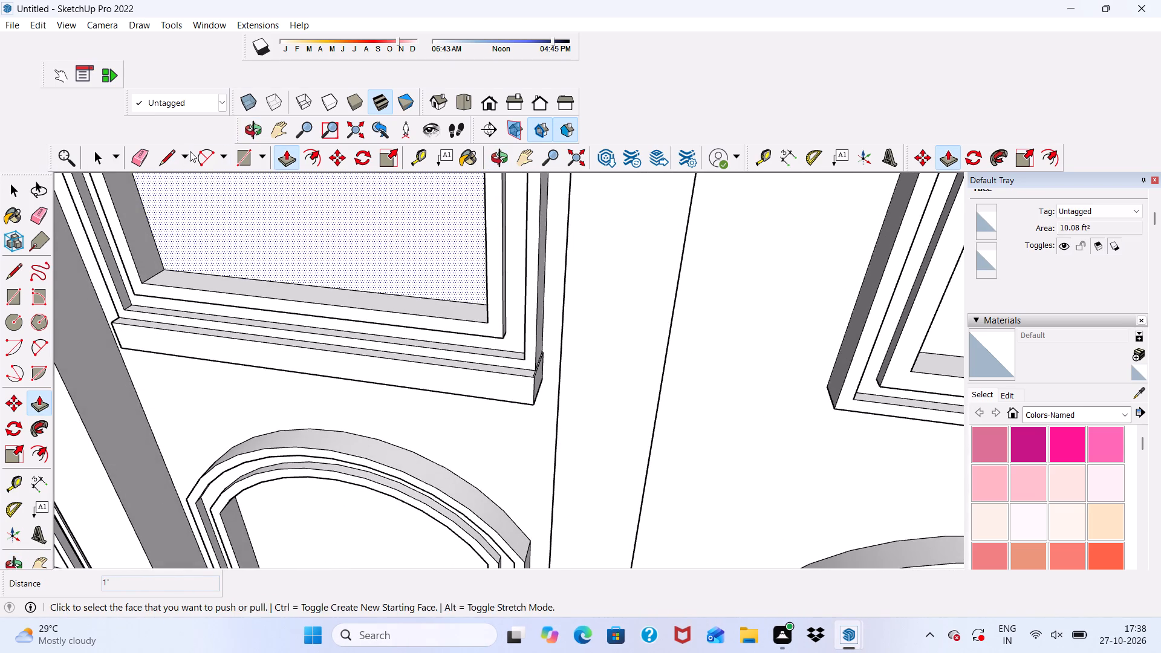
{"action": "left_click", "coordinate": [236, 149]}
{"action": "scroll", "coordinate": [195, 305], "scroll_direction": "up", "scroll_amount": 4}
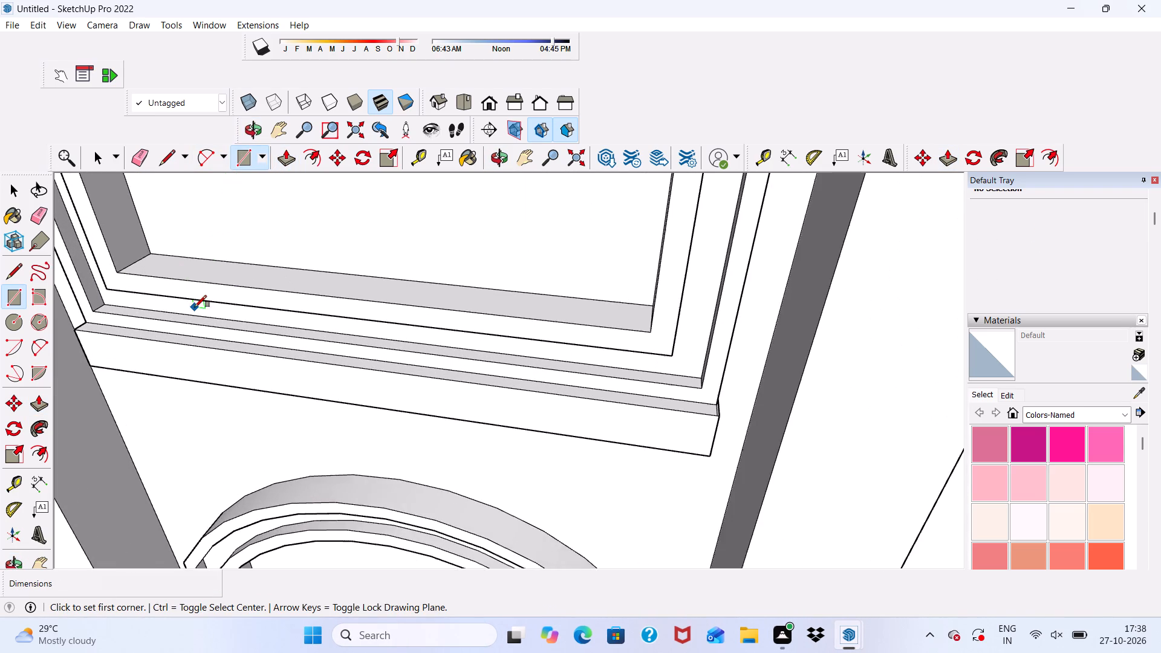
{"action": "scroll", "coordinate": [121, 313], "scroll_direction": "up", "scroll_amount": 5}
{"action": "left_click", "coordinate": [71, 331]}
{"action": "scroll", "coordinate": [111, 381], "scroll_direction": "down", "scroll_amount": 5}
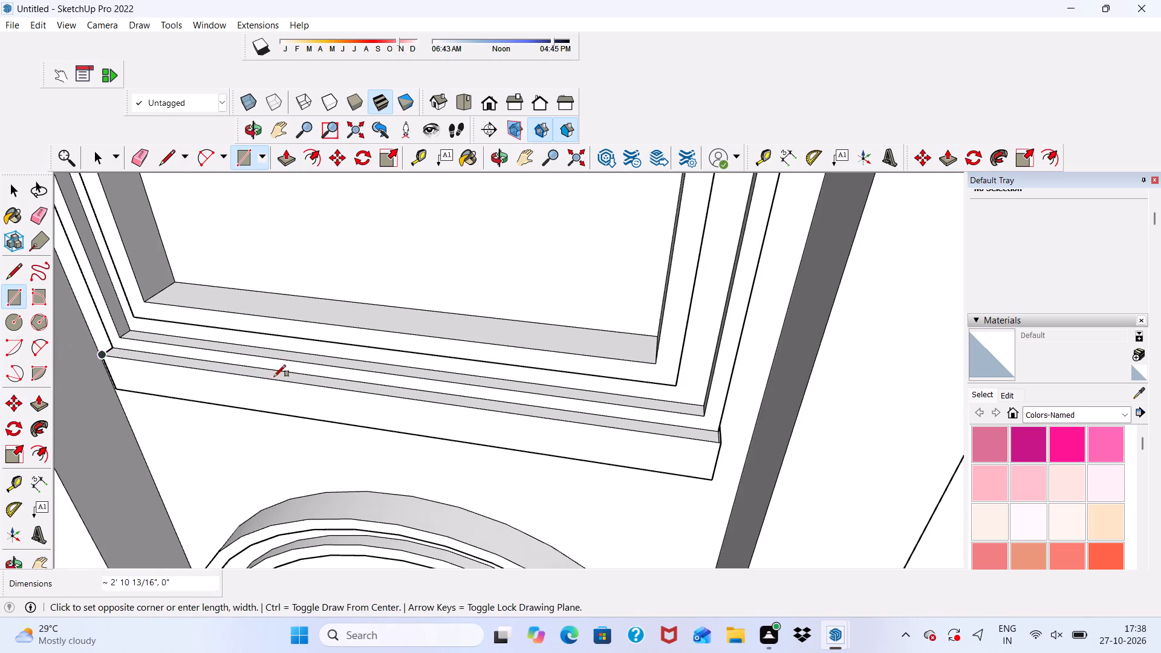
{"action": "scroll", "coordinate": [233, 384], "scroll_direction": "down", "scroll_amount": 5}
{"action": "scroll", "coordinate": [489, 430], "scroll_direction": "up", "scroll_amount": 3}
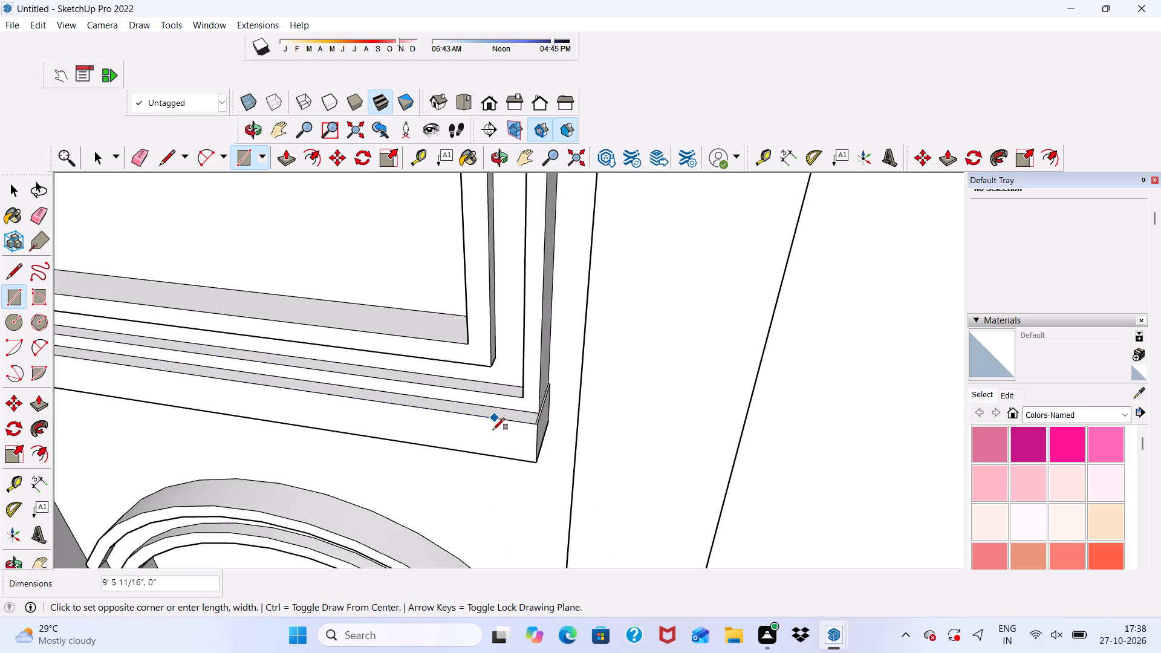
{"action": "scroll", "coordinate": [493, 430], "scroll_direction": "up", "scroll_amount": 13}
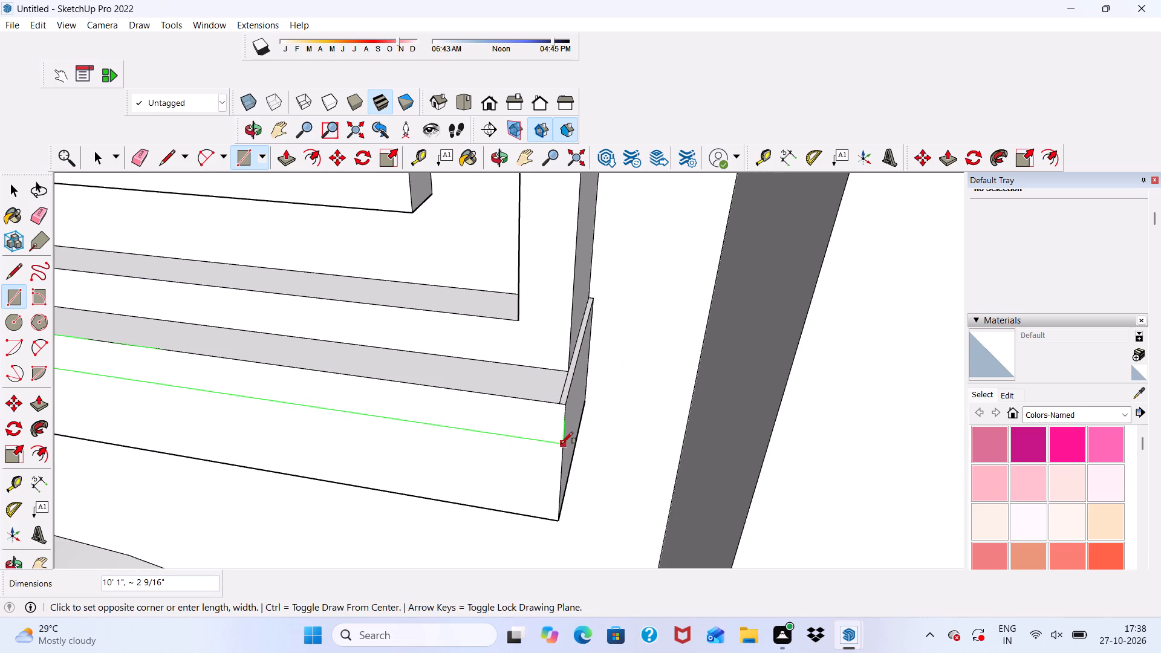
{"action": "left_click", "coordinate": [561, 444]}
Draw a rectangle 10' 1" by about 2 7/8" along the bottom of the sill's front face.
{"action": "scroll", "coordinate": [561, 444], "scroll_direction": "down", "scroll_amount": 16}
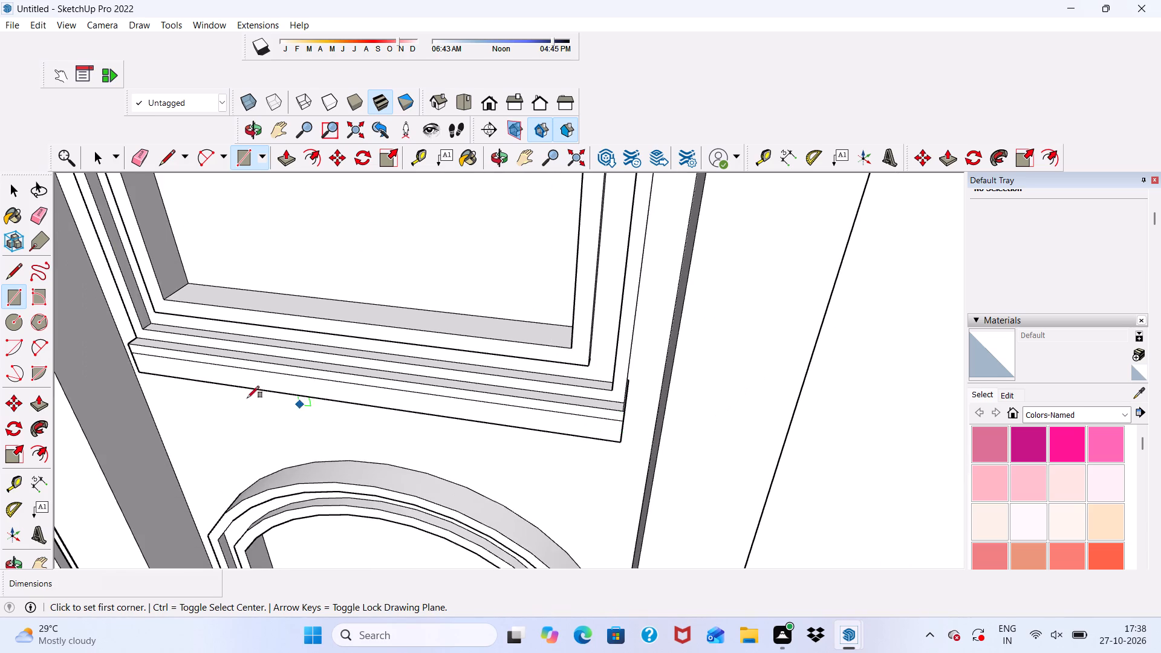
{"action": "scroll", "coordinate": [129, 386], "scroll_direction": "up", "scroll_amount": 5}
{"action": "left_click", "coordinate": [146, 366]}
{"action": "scroll", "coordinate": [174, 366], "scroll_direction": "down", "scroll_amount": 5}
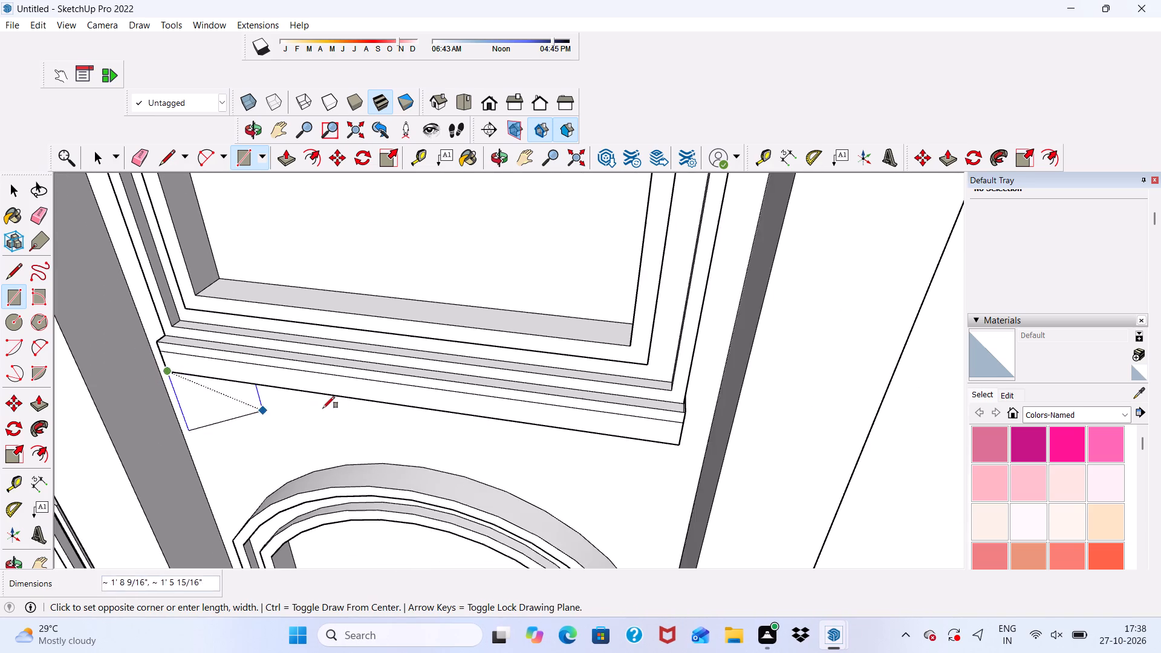
{"action": "scroll", "coordinate": [325, 394], "scroll_direction": "down", "scroll_amount": 5}
{"action": "scroll", "coordinate": [488, 409], "scroll_direction": "up", "scroll_amount": 6}
{"action": "scroll", "coordinate": [554, 420], "scroll_direction": "up", "scroll_amount": 4}
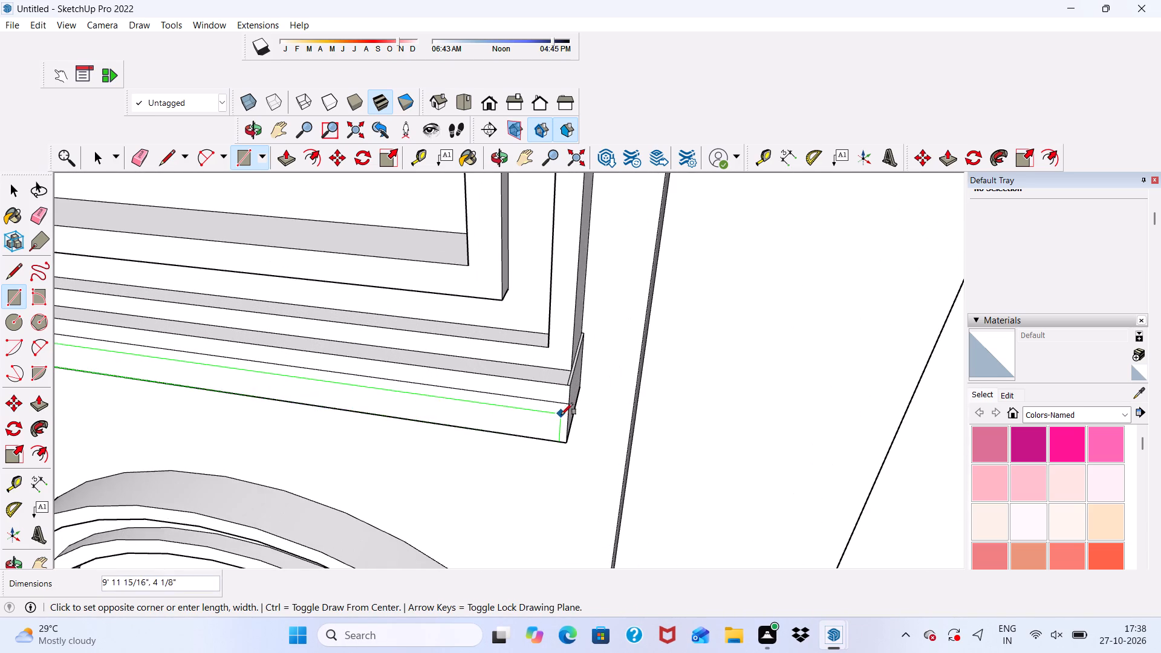
{"action": "scroll", "coordinate": [562, 415], "scroll_direction": "up", "scroll_amount": 3}
{"action": "left_click", "coordinate": [569, 421]}
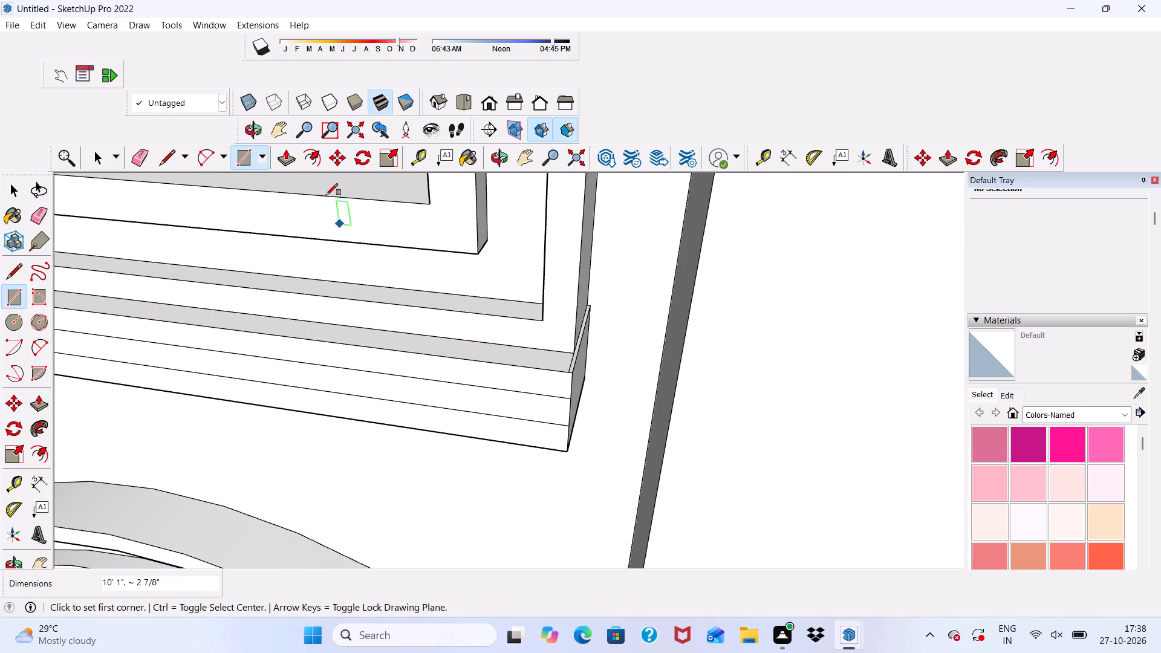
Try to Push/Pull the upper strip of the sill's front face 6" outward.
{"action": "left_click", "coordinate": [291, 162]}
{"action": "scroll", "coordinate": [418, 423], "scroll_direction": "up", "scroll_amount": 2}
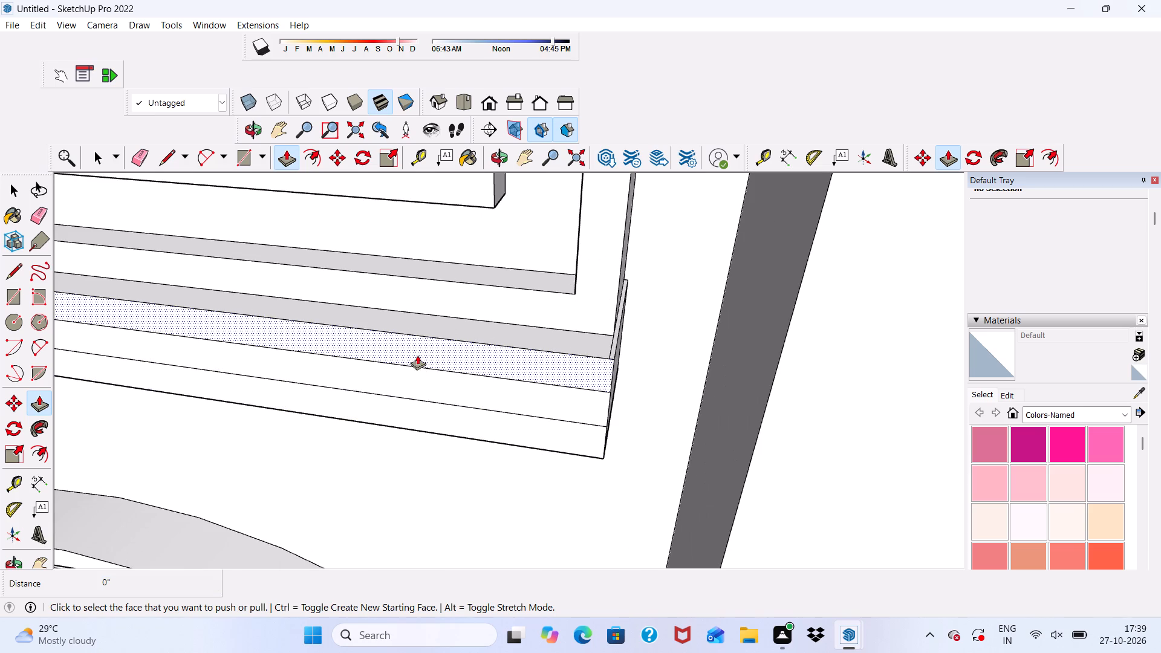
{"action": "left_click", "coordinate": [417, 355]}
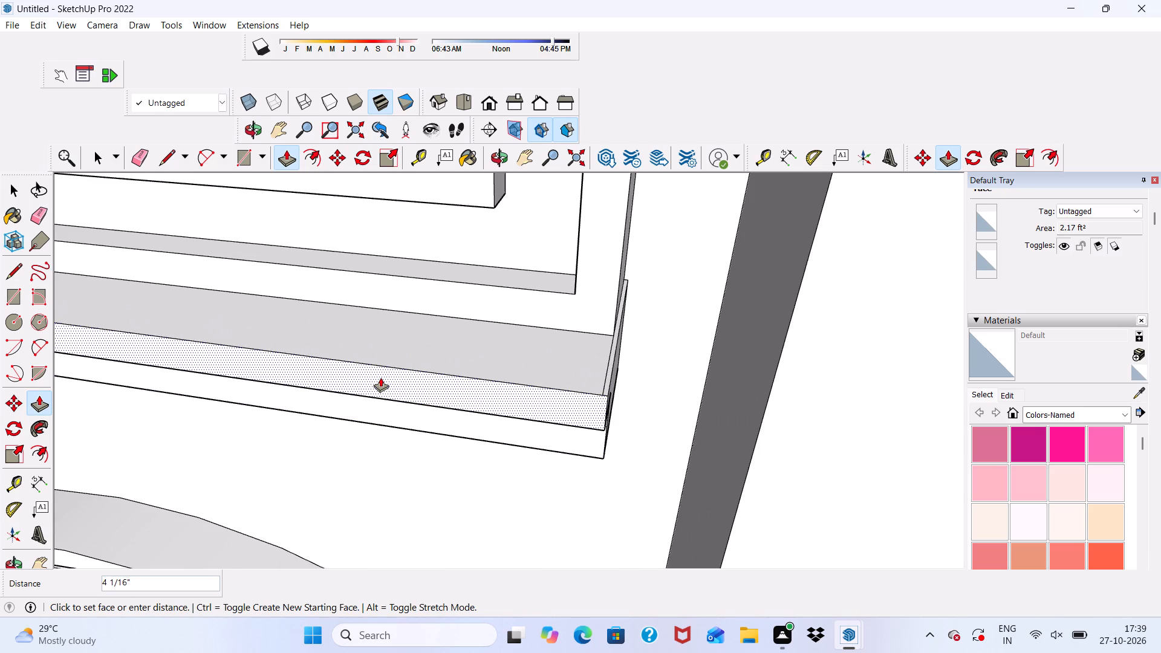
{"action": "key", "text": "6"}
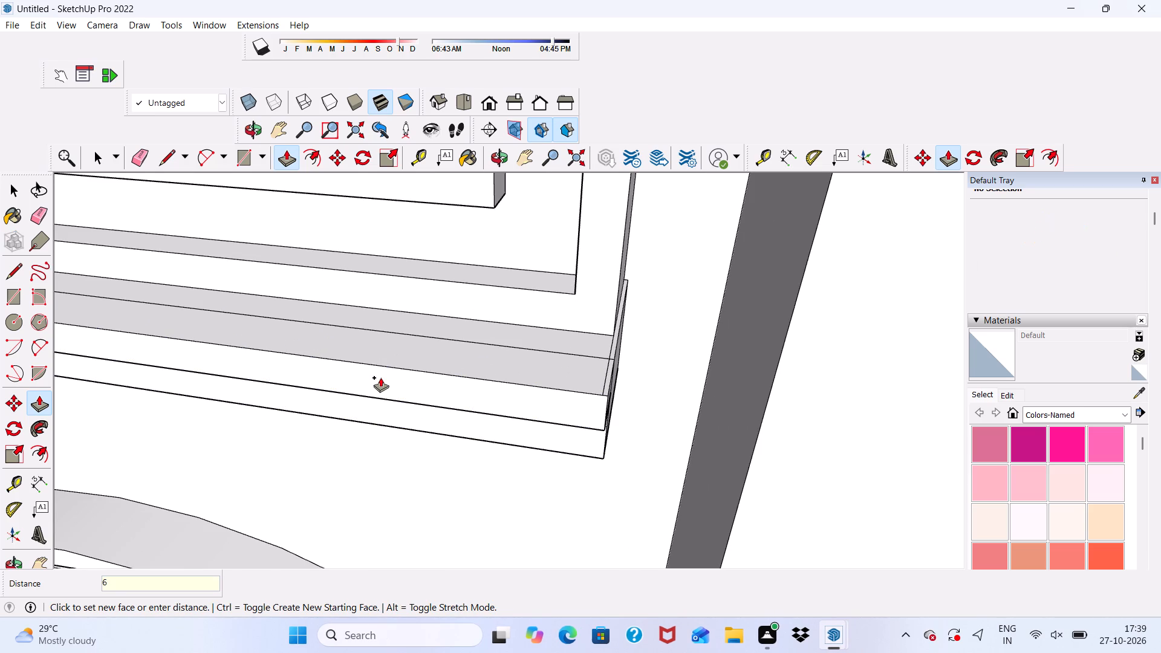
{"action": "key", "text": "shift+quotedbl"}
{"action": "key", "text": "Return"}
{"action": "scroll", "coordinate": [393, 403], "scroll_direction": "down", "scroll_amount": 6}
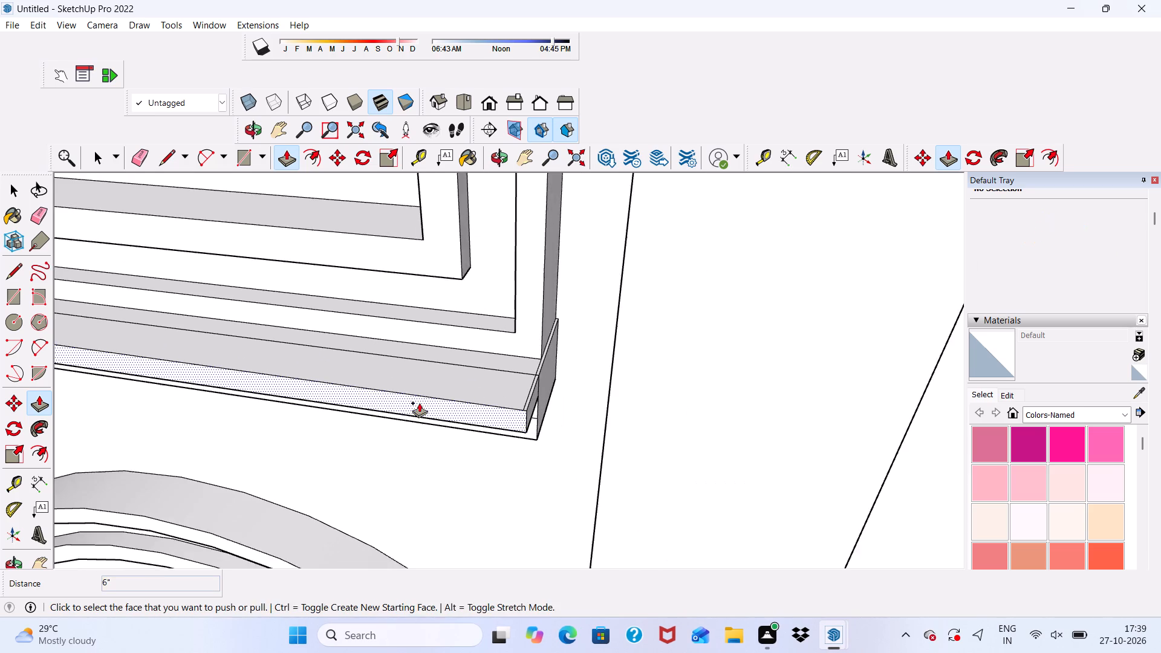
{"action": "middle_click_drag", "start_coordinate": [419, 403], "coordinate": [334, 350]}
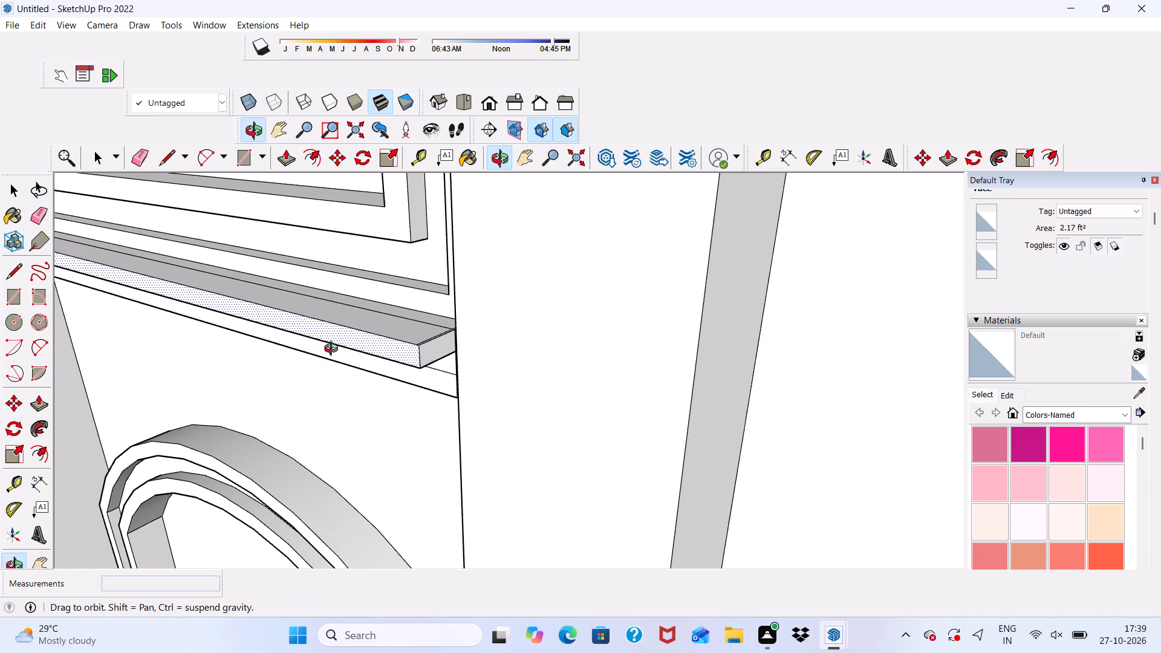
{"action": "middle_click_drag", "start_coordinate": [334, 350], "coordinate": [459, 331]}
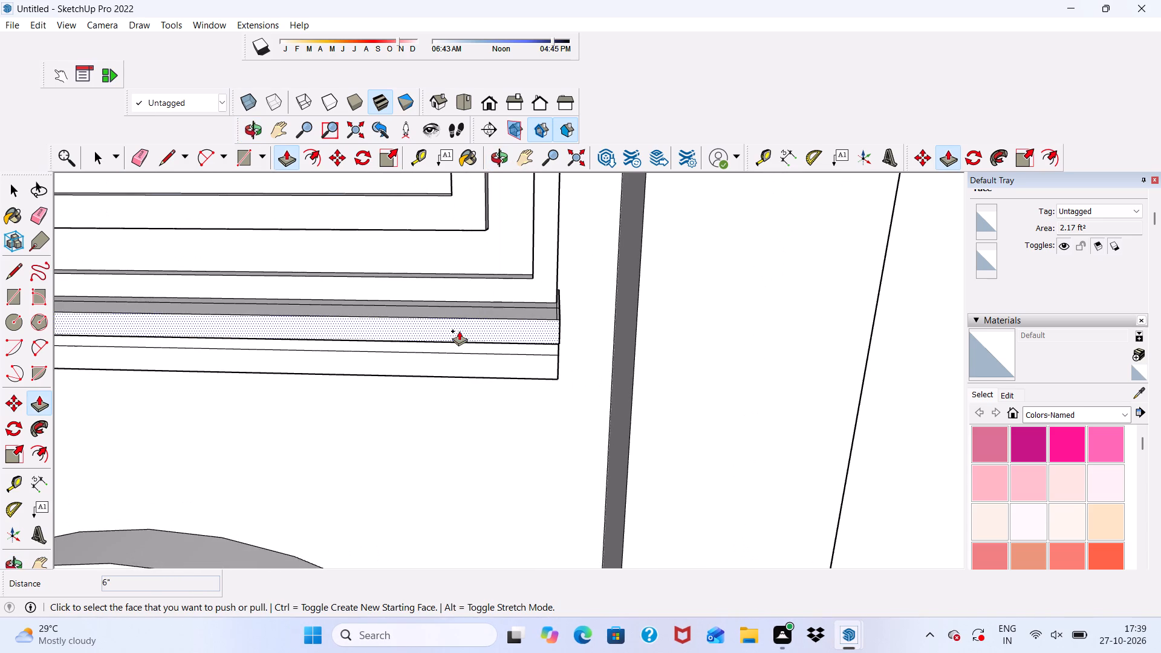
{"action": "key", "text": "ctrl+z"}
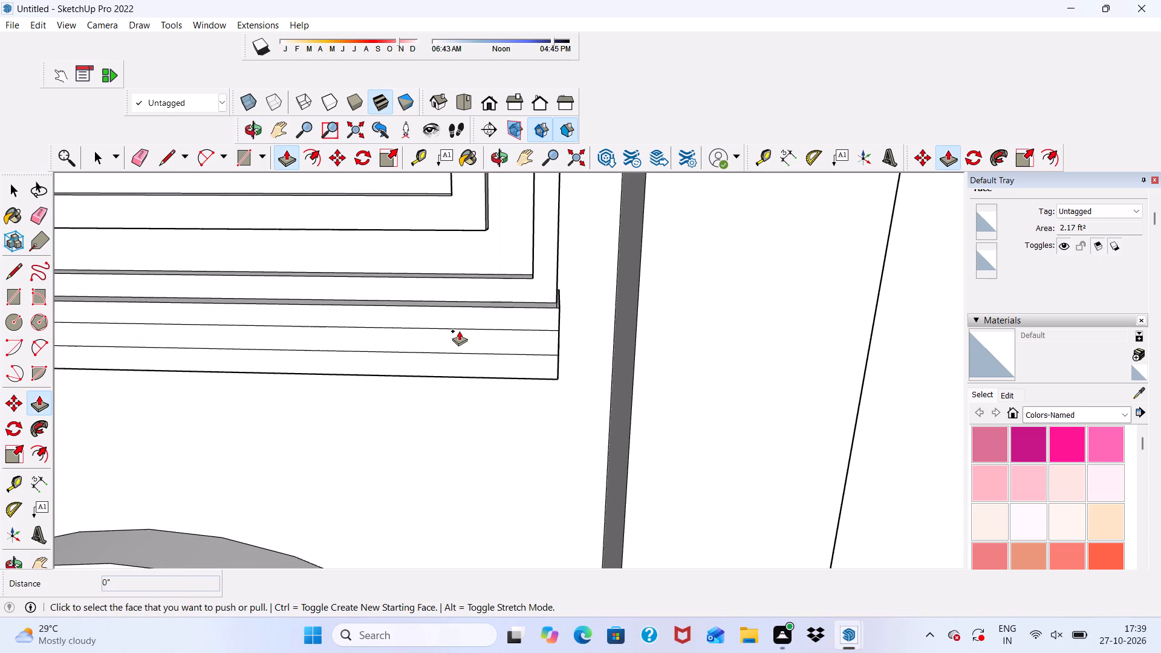
Push/Pull the upper strip of the sill's front face 6" outward.
{"action": "scroll", "coordinate": [459, 331], "scroll_direction": "up", "scroll_amount": 1}
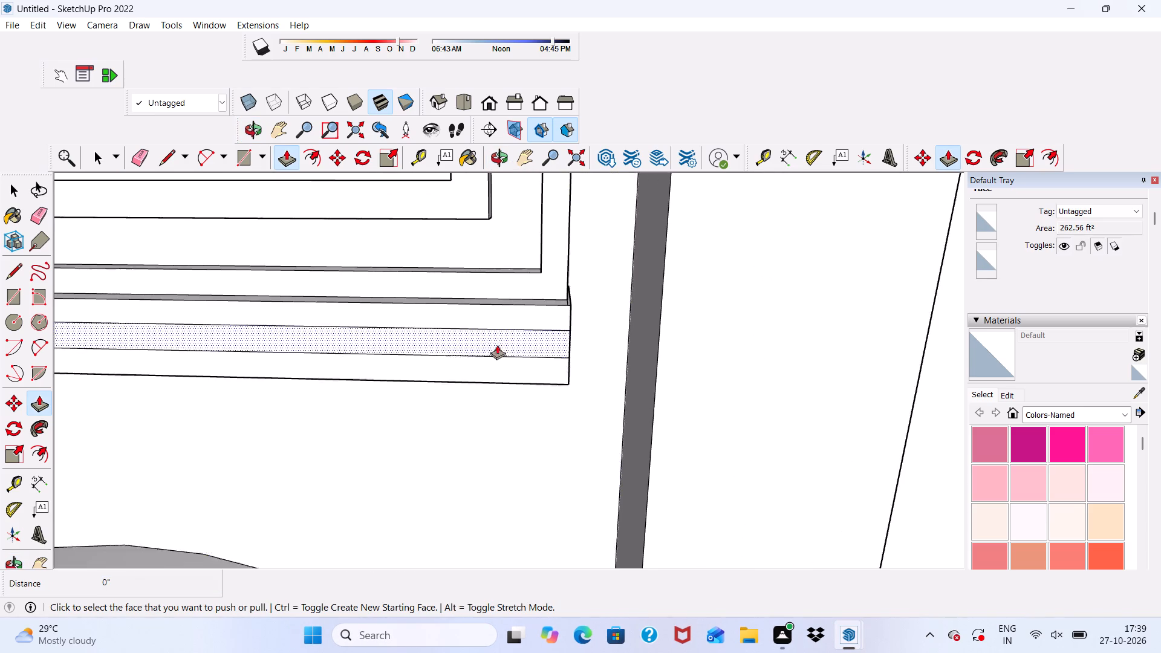
{"action": "scroll", "coordinate": [497, 345], "scroll_direction": "down", "scroll_amount": 4}
{"action": "middle_click_drag", "start_coordinate": [514, 350], "coordinate": [442, 449]}
{"action": "scroll", "coordinate": [473, 397], "scroll_direction": "up", "scroll_amount": 5}
{"action": "scroll", "coordinate": [563, 353], "scroll_direction": "up", "scroll_amount": 6}
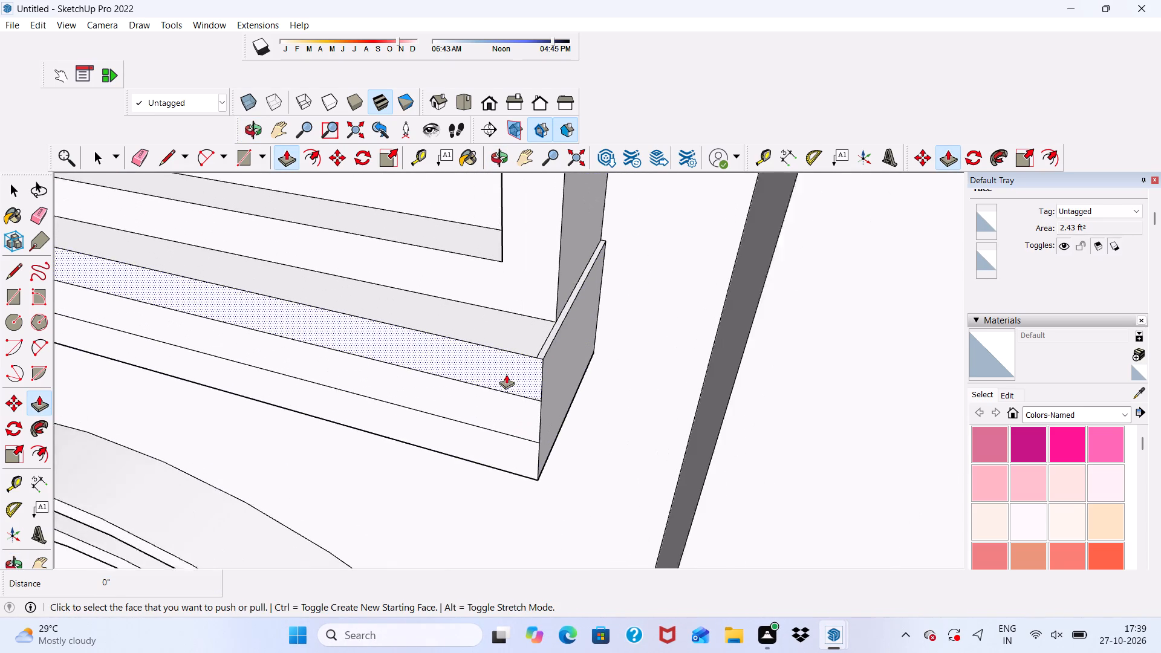
{"action": "scroll", "coordinate": [506, 374], "scroll_direction": "up", "scroll_amount": 1}
{"action": "left_click", "coordinate": [506, 374]}
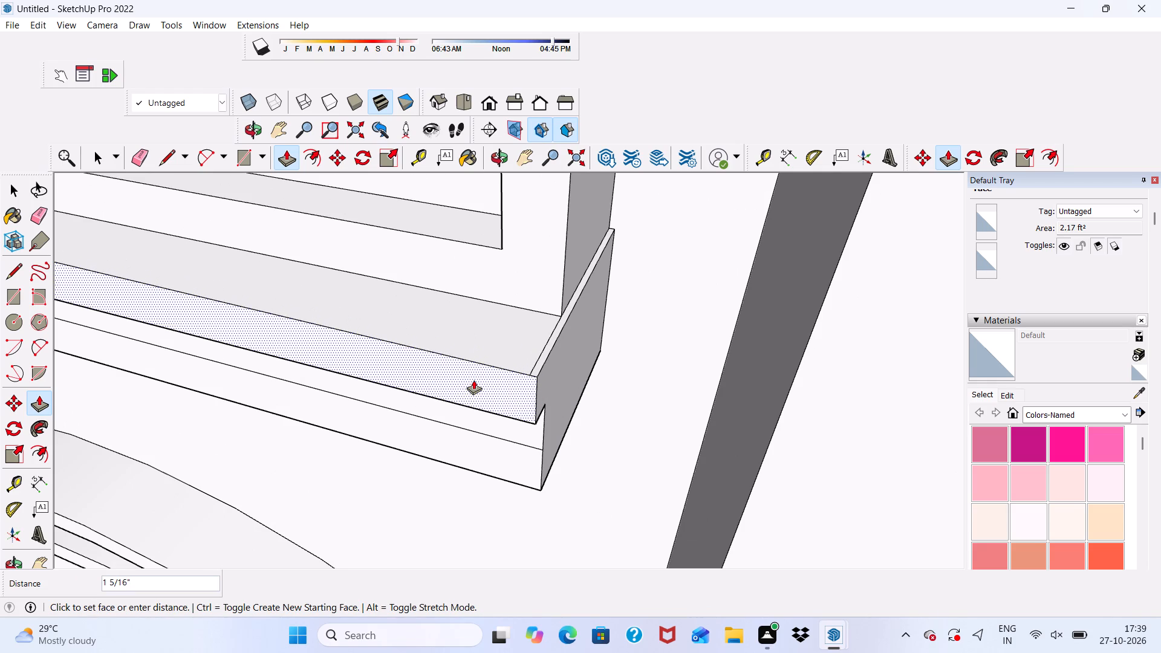
{"action": "key", "text": "6"}
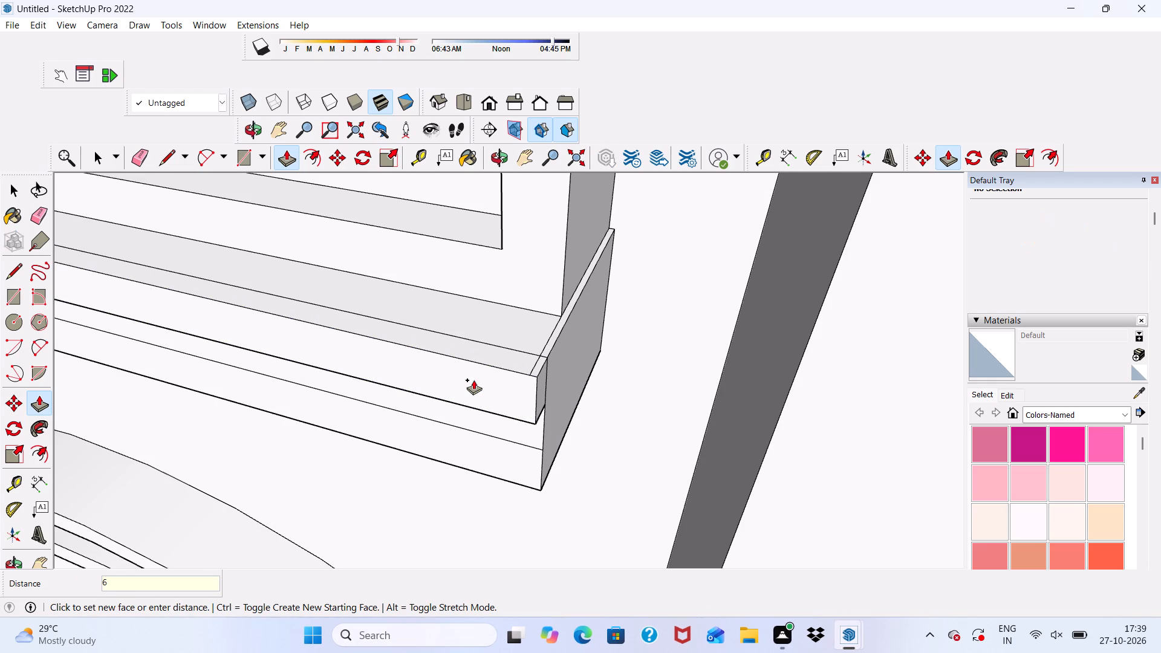
{"action": "key", "text": "shift+quotedbl"}
{"action": "key", "text": "Return"}
Push/Pull the lower strip of the sill's front face 6" outward, flush with the upper strip.
{"action": "scroll", "coordinate": [493, 424], "scroll_direction": "down", "scroll_amount": 1}
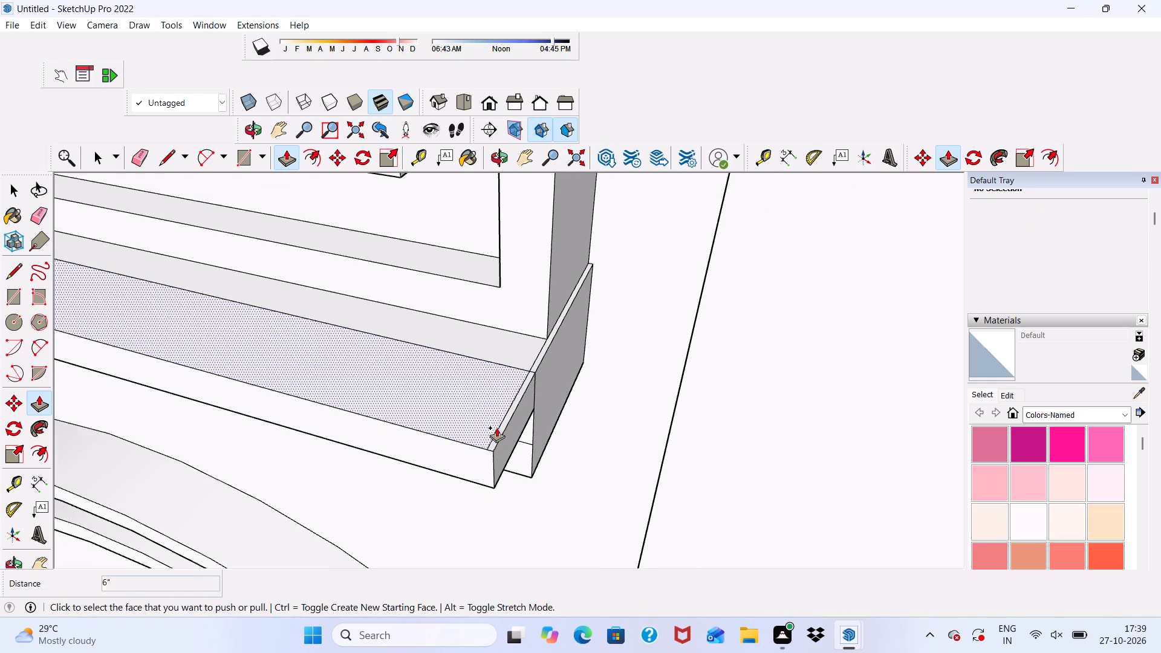
{"action": "scroll", "coordinate": [496, 427], "scroll_direction": "down", "scroll_amount": 3}
{"action": "middle_click_drag", "start_coordinate": [498, 449], "coordinate": [511, 253]}
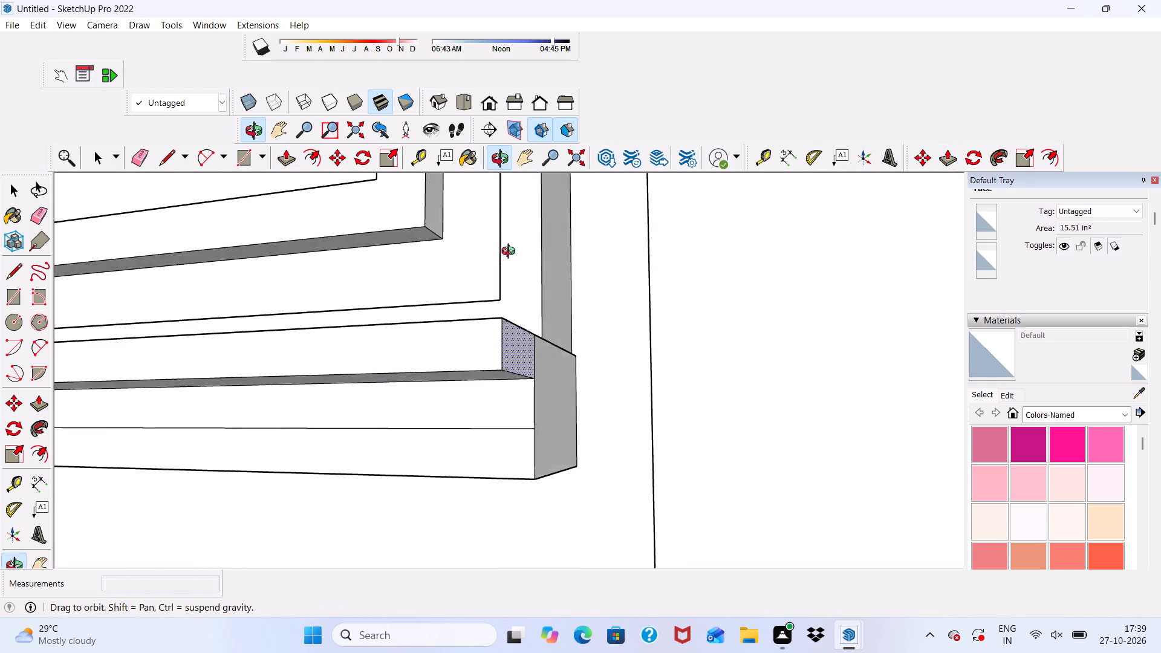
{"action": "middle_click_drag", "start_coordinate": [511, 253], "coordinate": [520, 302]}
{"action": "scroll", "coordinate": [496, 439], "scroll_direction": "up", "scroll_amount": 5}
{"action": "left_click", "coordinate": [495, 470]}
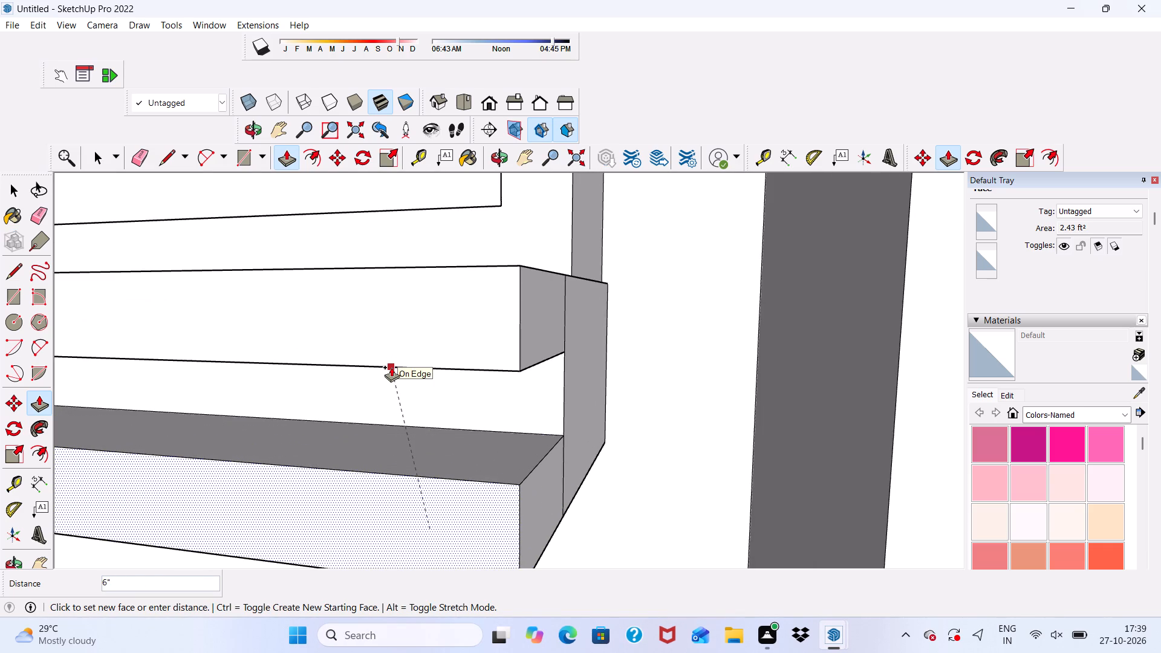
{"action": "left_click", "coordinate": [391, 367]}
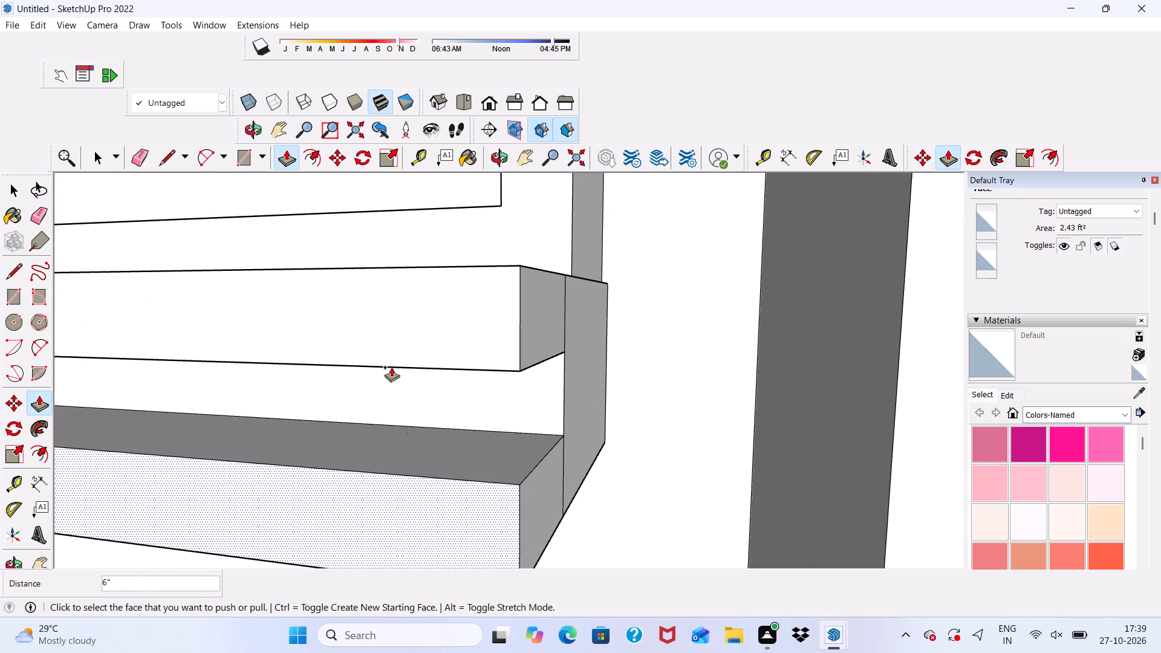
Push/Pull the right end face of the sill's lower projecting strip about 1 5/8" outward.
{"action": "scroll", "coordinate": [479, 450], "scroll_direction": "down", "scroll_amount": 3}
{"action": "middle_click_drag", "start_coordinate": [534, 477], "coordinate": [457, 500]}
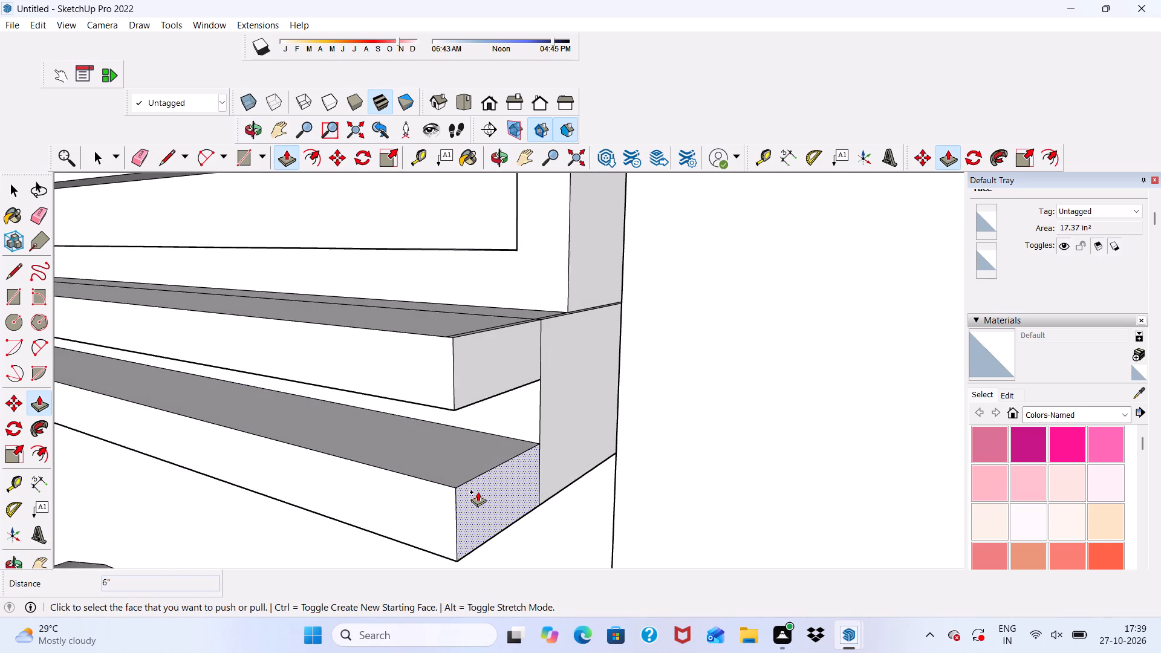
{"action": "scroll", "coordinate": [478, 492], "scroll_direction": "up", "scroll_amount": 6}
{"action": "left_click", "coordinate": [478, 492]}
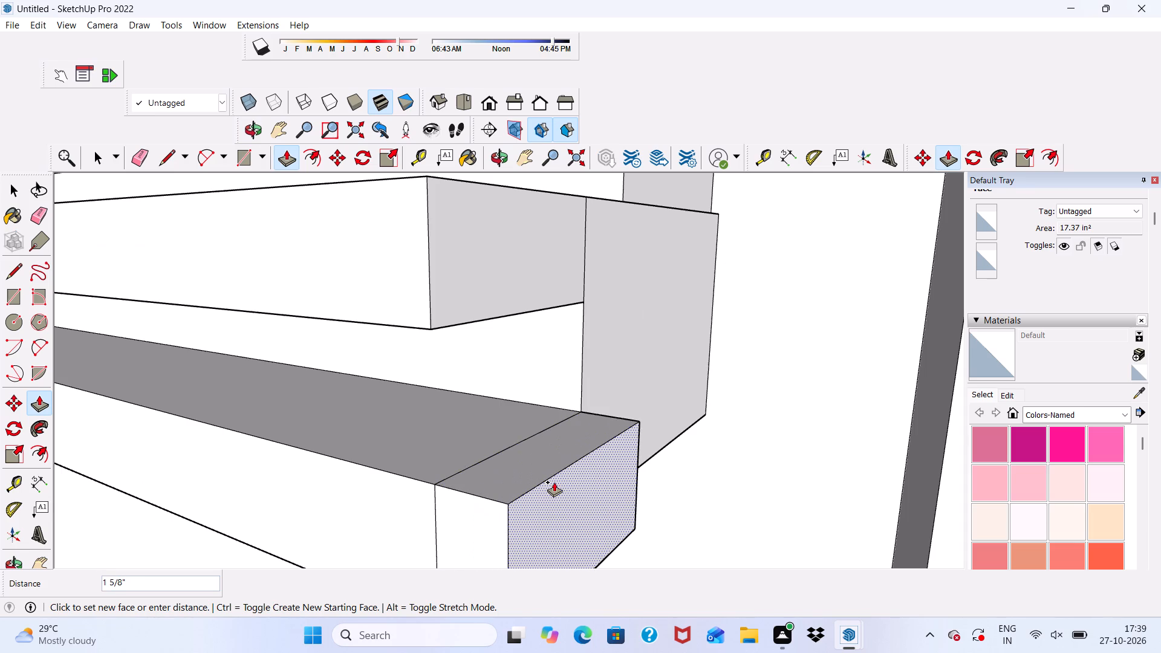
{"action": "left_click", "coordinate": [554, 482]}
{"action": "middle_click_drag", "start_coordinate": [569, 440], "coordinate": [463, 584]}
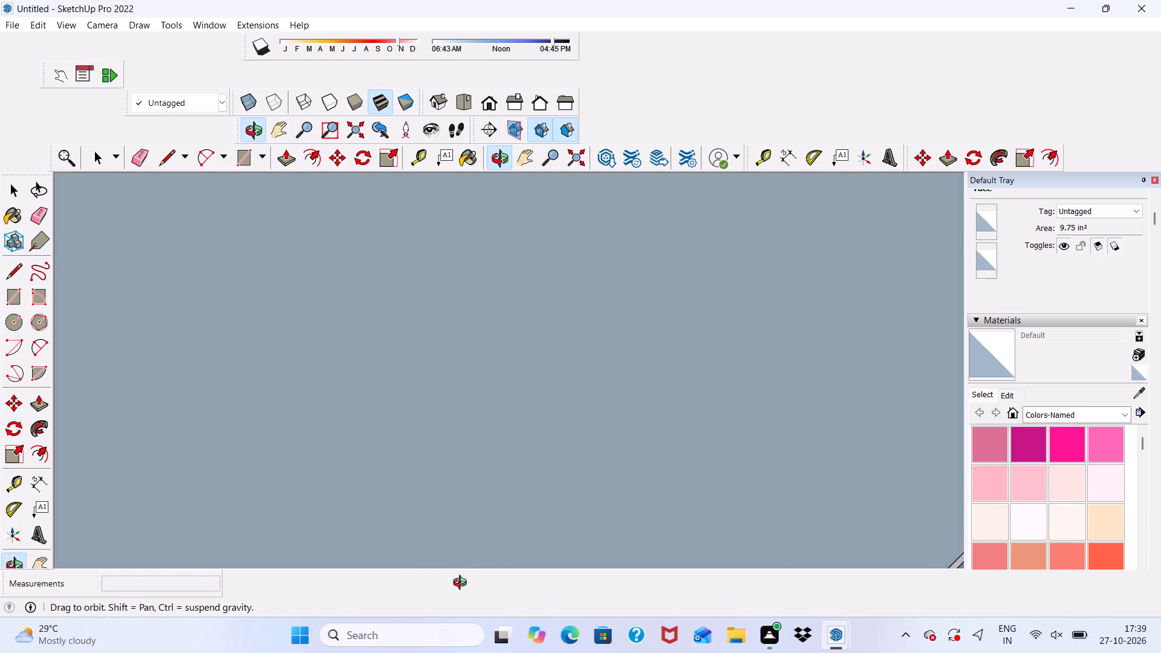
Push/Pull the rear part of the sill's lower strip at its right end outward, flush with the front part.
{"action": "middle_click_drag", "start_coordinate": [463, 584], "coordinate": [554, 559]}
{"action": "scroll", "coordinate": [644, 364], "scroll_direction": "up", "scroll_amount": 5}
{"action": "middle_click_drag", "start_coordinate": [631, 414], "coordinate": [506, 464]}
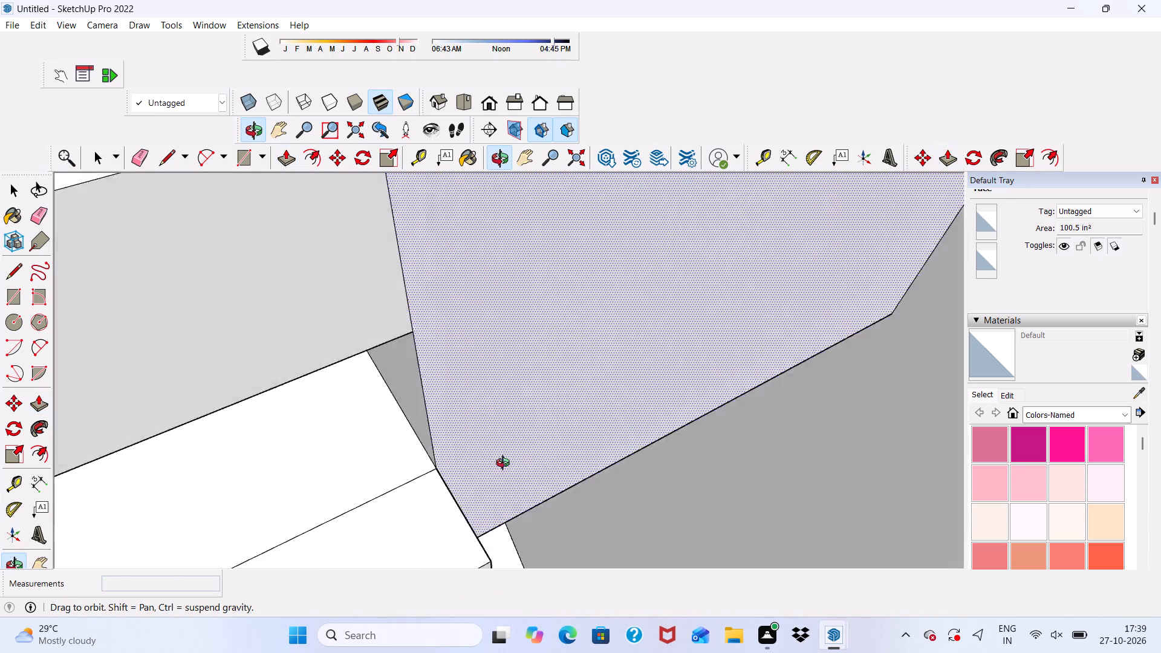
{"action": "middle_click_drag", "start_coordinate": [506, 464], "coordinate": [359, 444]}
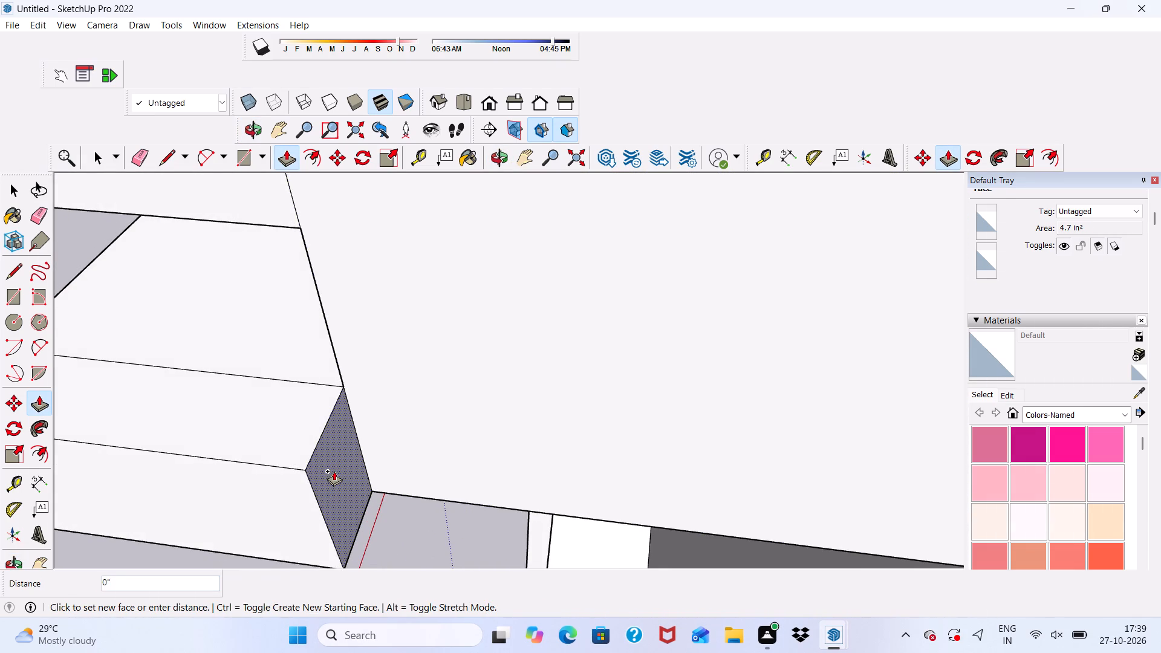
{"action": "left_click", "coordinate": [334, 471]}
{"action": "scroll", "coordinate": [402, 450], "scroll_direction": "down", "scroll_amount": 6}
{"action": "left_click", "coordinate": [486, 103]}
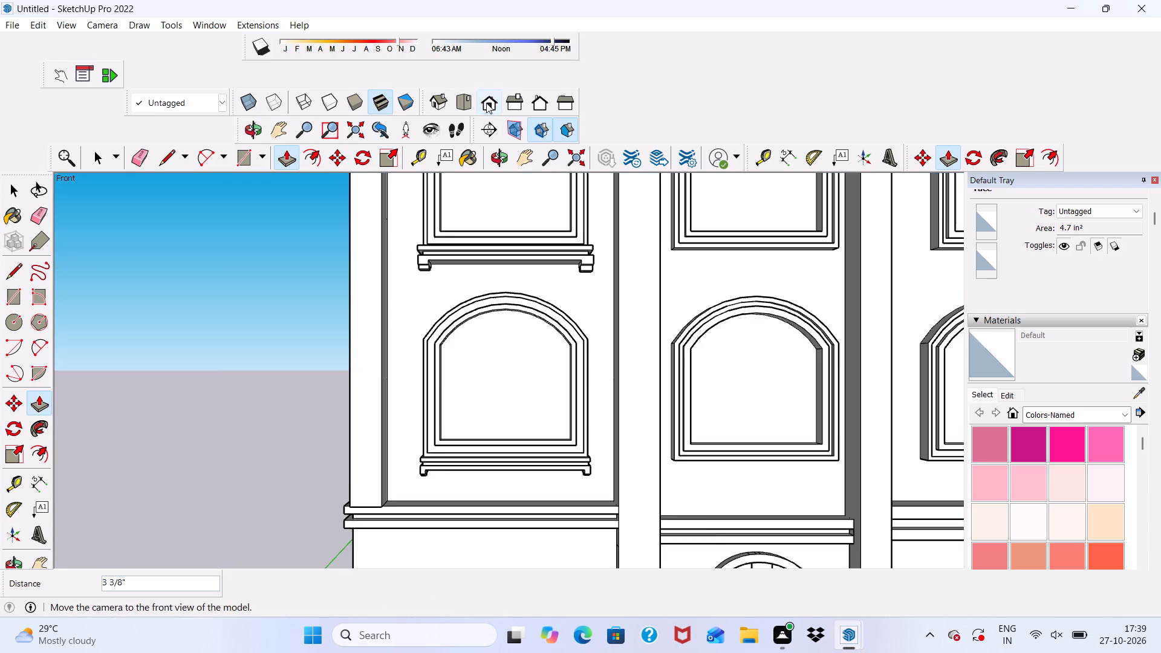
{"action": "scroll", "coordinate": [486, 271], "scroll_direction": "down", "scroll_amount": 6}
{"action": "scroll", "coordinate": [688, 199], "scroll_direction": "up", "scroll_amount": 5}
{"action": "scroll", "coordinate": [688, 199], "scroll_direction": "down", "scroll_amount": 16}
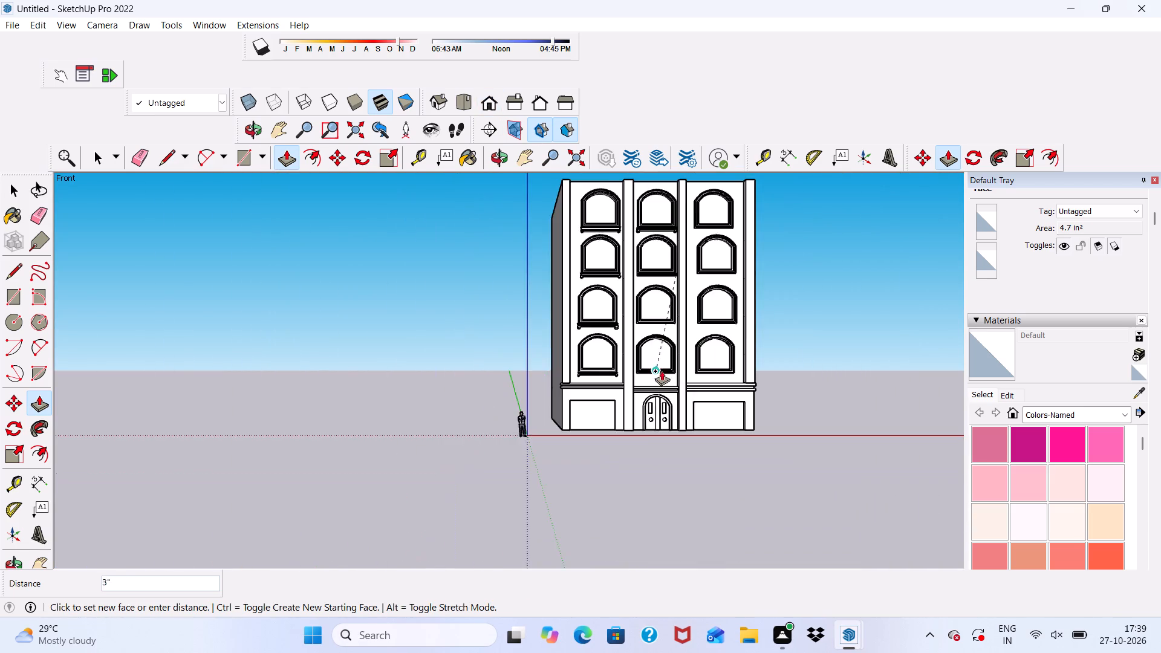
{"action": "scroll", "coordinate": [693, 197], "scroll_direction": "up", "scroll_amount": 20}
{"action": "scroll", "coordinate": [693, 197], "scroll_direction": "up", "scroll_amount": 5}
{"action": "scroll", "coordinate": [659, 326], "scroll_direction": "down", "scroll_amount": 1}
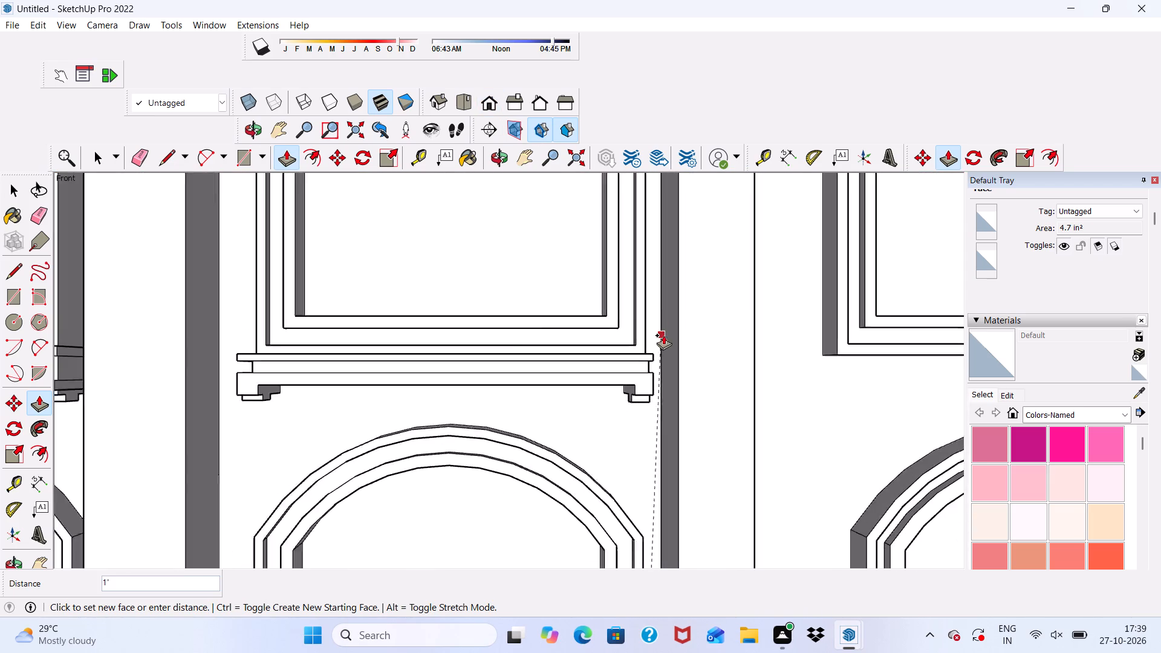
{"action": "scroll", "coordinate": [663, 335], "scroll_direction": "up", "scroll_amount": 1}
{"action": "scroll", "coordinate": [551, 301], "scroll_direction": "down", "scroll_amount": 11}
{"action": "scroll", "coordinate": [609, 472], "scroll_direction": "up", "scroll_amount": 12}
{"action": "scroll", "coordinate": [597, 311], "scroll_direction": "down", "scroll_amount": 5}
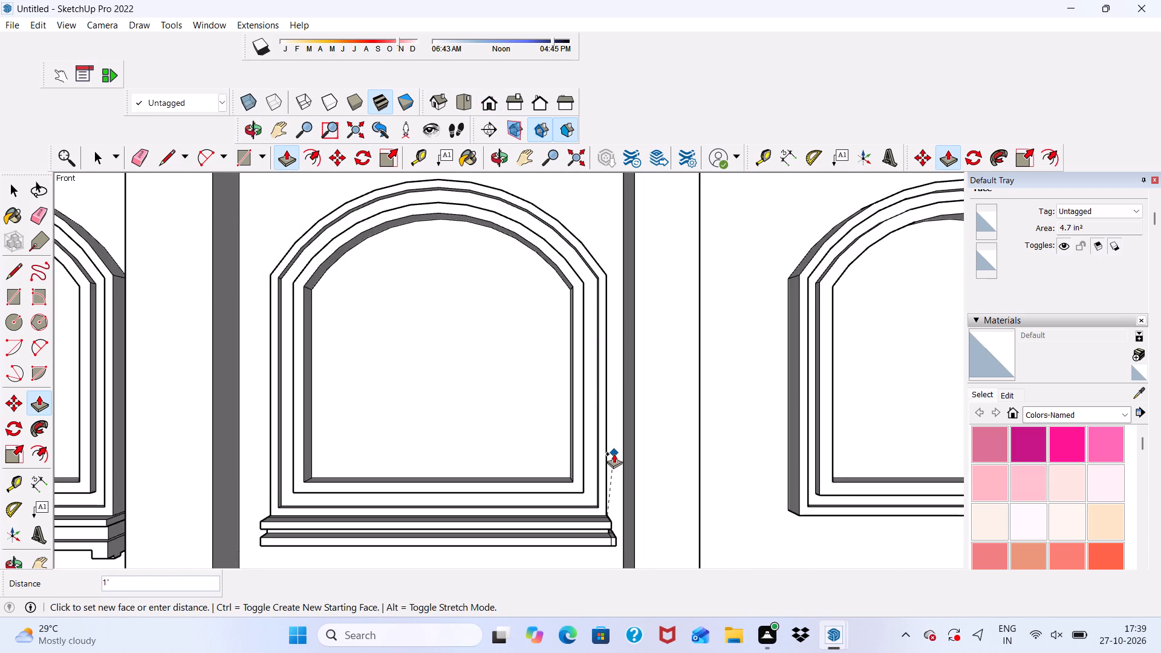
{"action": "scroll", "coordinate": [614, 453], "scroll_direction": "up", "scroll_amount": 4}
{"action": "scroll", "coordinate": [609, 395], "scroll_direction": "down", "scroll_amount": 1}
{"action": "middle_click_drag", "start_coordinate": [629, 447], "coordinate": [564, 515]}
{"action": "scroll", "coordinate": [582, 531], "scroll_direction": "up", "scroll_amount": 12}
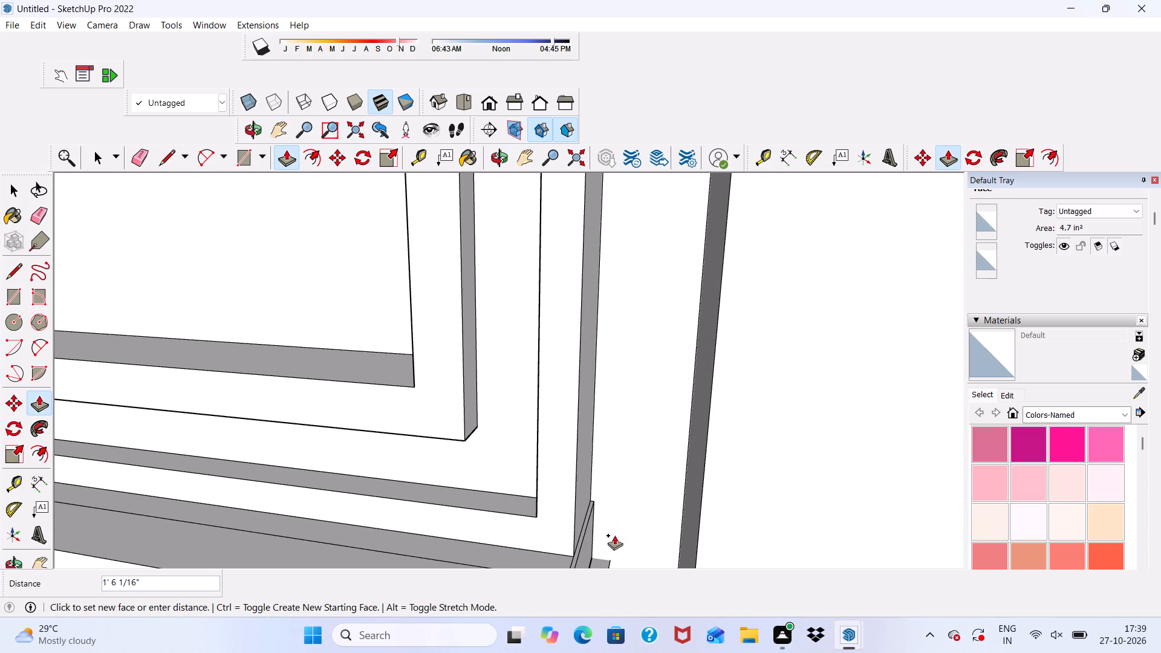
{"action": "left_click", "coordinate": [614, 535]}
Push/Pull the right end face of the sill's upper projecting strip about 1 7/8" outward.
{"action": "scroll", "coordinate": [546, 429], "scroll_direction": "down", "scroll_amount": 4}
{"action": "middle_click_drag", "start_coordinate": [545, 528], "coordinate": [498, 454]}
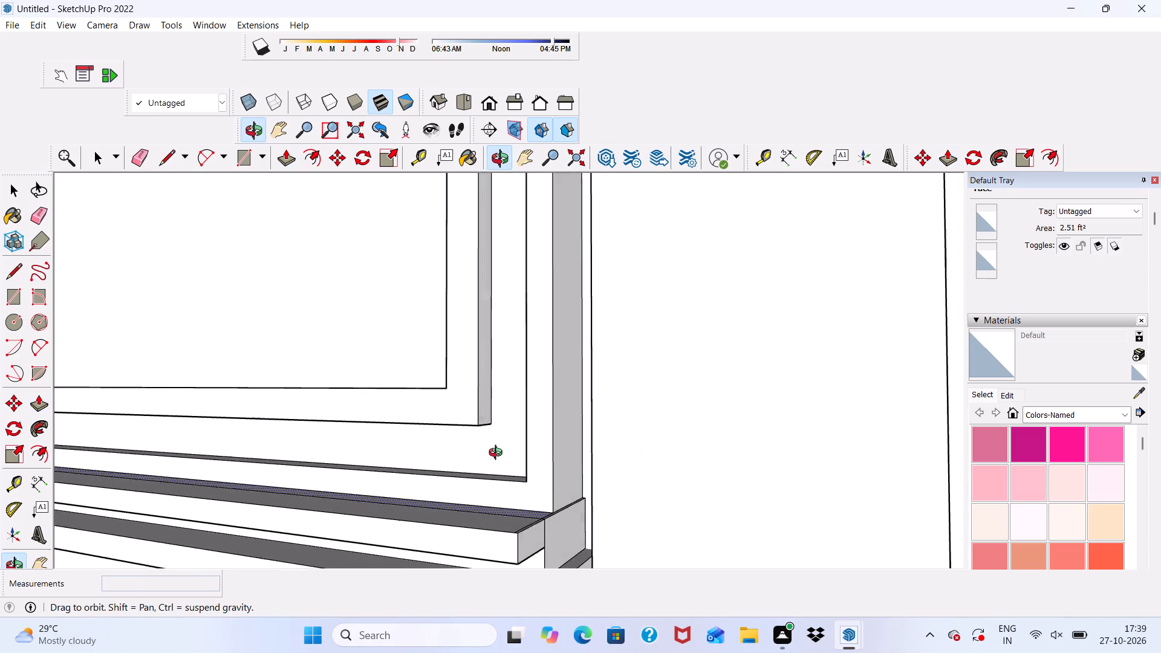
{"action": "middle_click_drag", "start_coordinate": [498, 454], "coordinate": [480, 447]}
{"action": "scroll", "coordinate": [513, 566], "scroll_direction": "up", "scroll_amount": 5}
{"action": "scroll", "coordinate": [469, 313], "scroll_direction": "down", "scroll_amount": 3}
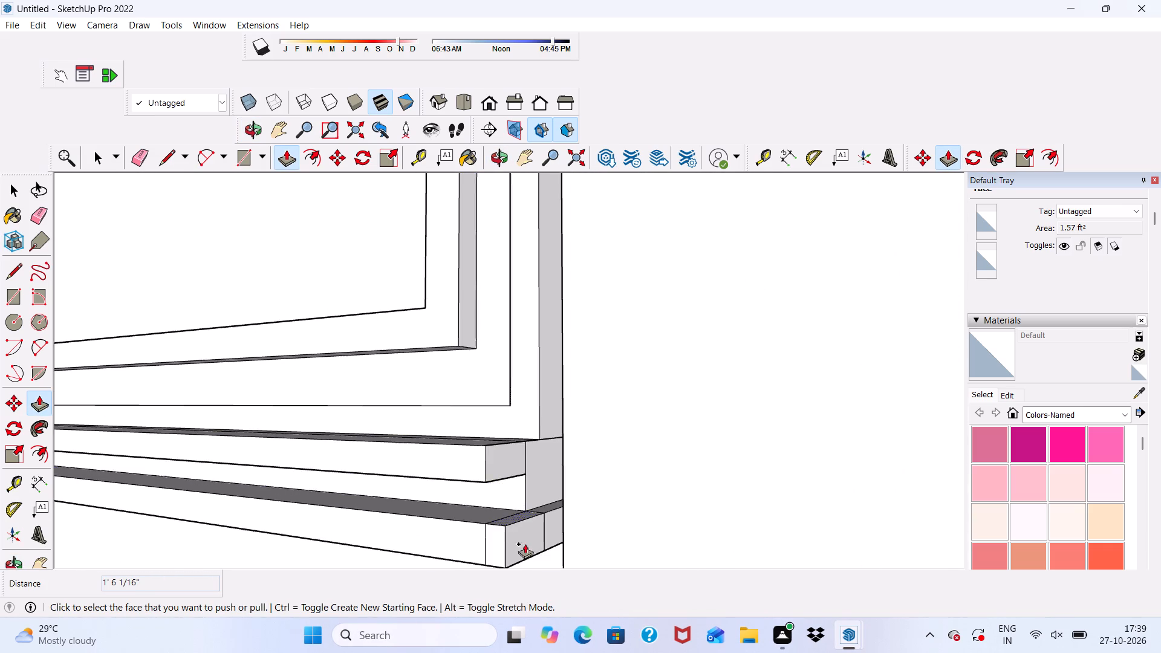
{"action": "scroll", "coordinate": [511, 487], "scroll_direction": "up", "scroll_amount": 5}
{"action": "left_click", "coordinate": [503, 459]}
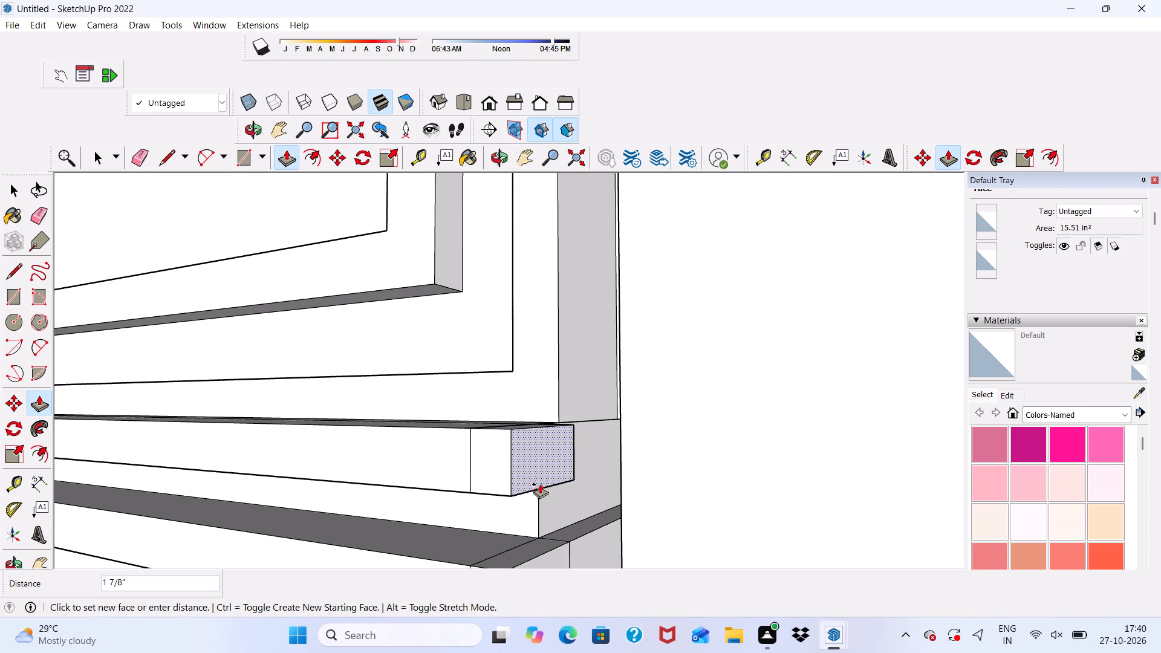
{"action": "left_click", "coordinate": [532, 483]}
Push/Pull the sill body's right end face behind the strips about 1 1/2" outward, flush with the upper strip's end.
{"action": "middle_click_drag", "start_coordinate": [487, 412], "coordinate": [512, 538]}
{"action": "scroll", "coordinate": [559, 410], "scroll_direction": "up", "scroll_amount": 11}
{"action": "left_click", "coordinate": [561, 460]}
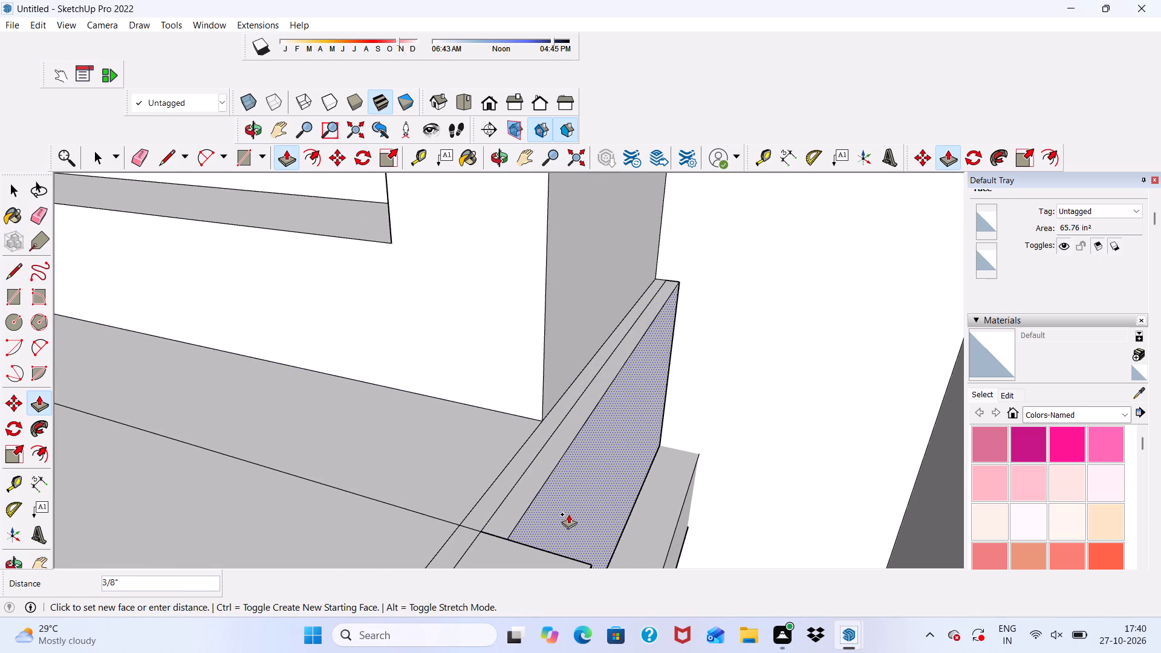
{"action": "scroll", "coordinate": [555, 437], "scroll_direction": "down", "scroll_amount": 6}
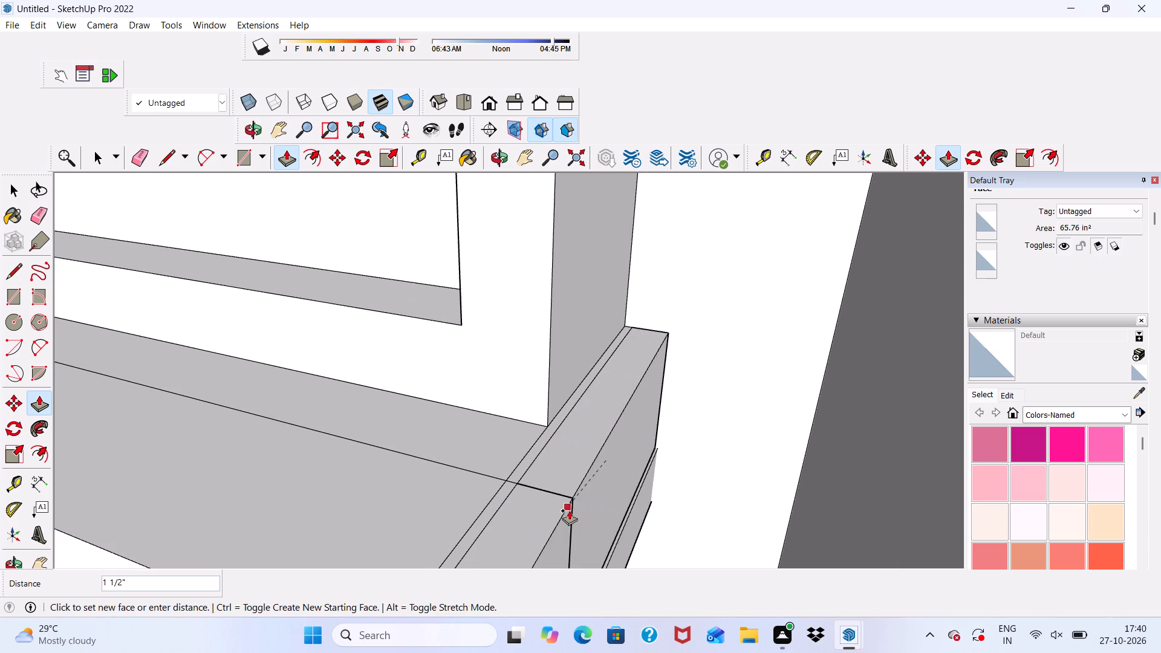
{"action": "left_click", "coordinate": [569, 510]}
Erase the leftover seam edges on the sill's top surface around its right corner.
{"action": "left_click", "coordinate": [145, 154]}
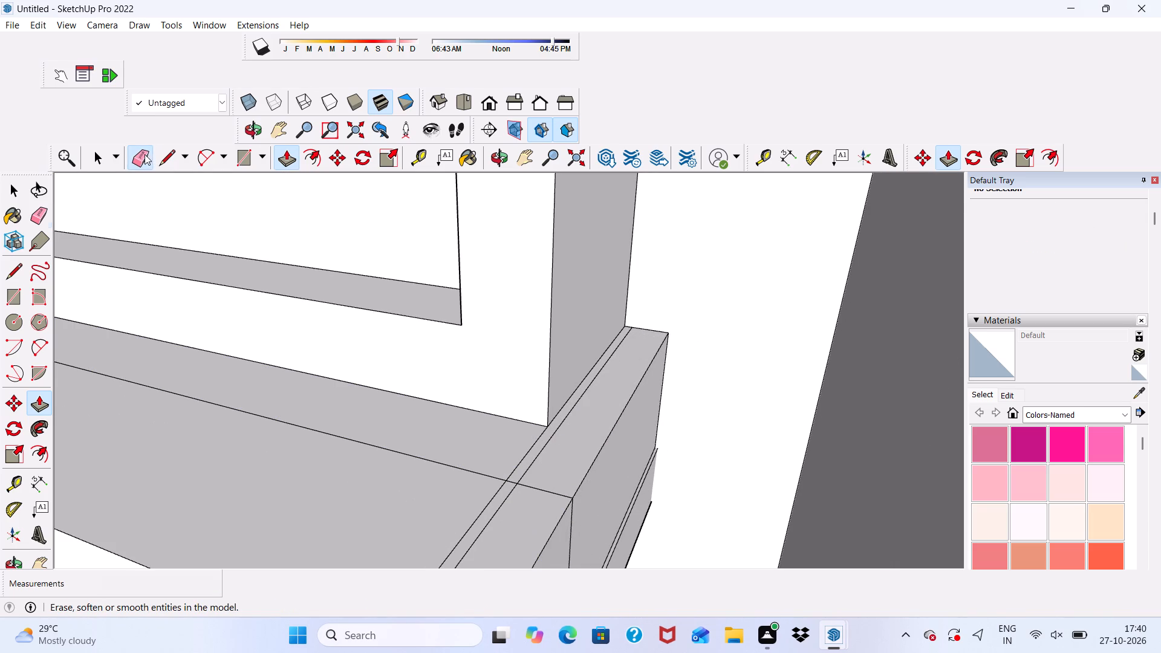
{"action": "left_click_drag", "start_coordinate": [532, 446], "coordinate": [518, 505]}
{"action": "left_click_drag", "start_coordinate": [516, 505], "coordinate": [506, 498]}
{"action": "left_click_drag", "start_coordinate": [492, 468], "coordinate": [513, 482]}
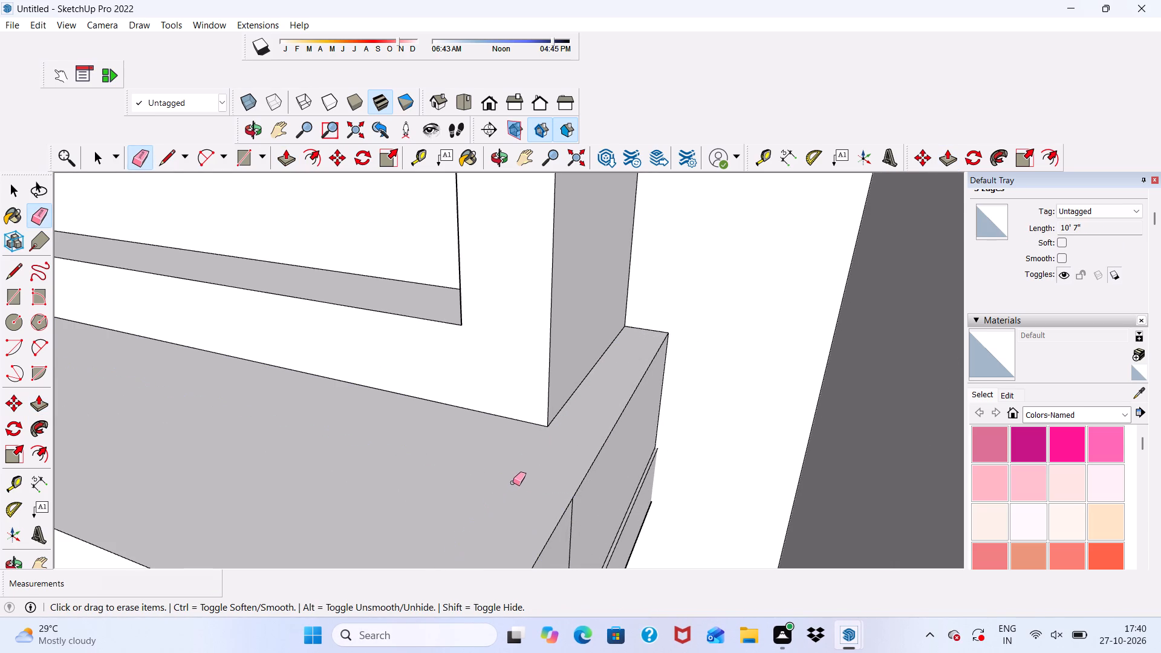
{"action": "scroll", "coordinate": [540, 472], "scroll_direction": "down", "scroll_amount": 4}
{"action": "scroll", "coordinate": [551, 492], "scroll_direction": "up", "scroll_amount": 2}
{"action": "left_click_drag", "start_coordinate": [527, 479], "coordinate": [520, 489]}
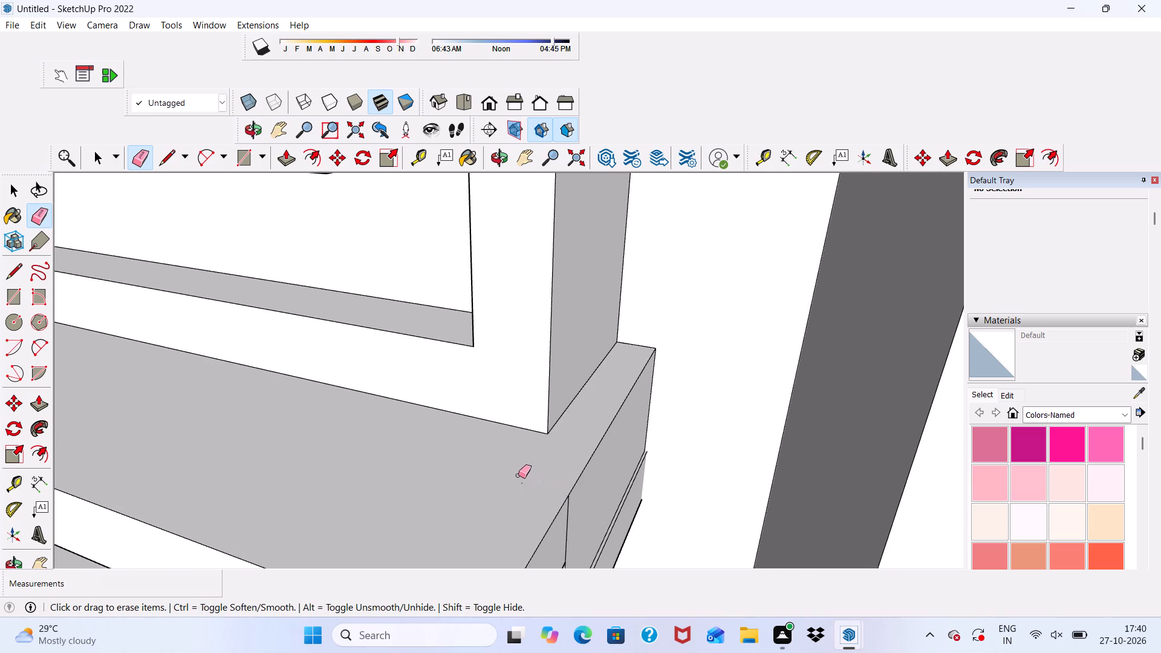
{"action": "left_click_drag", "start_coordinate": [519, 475], "coordinate": [526, 489]}
{"action": "left_click_drag", "start_coordinate": [524, 481], "coordinate": [521, 490]}
Erase the leftover seam edges on the end and front faces of the upper strip at the sill's right corner.
{"action": "scroll", "coordinate": [515, 469], "scroll_direction": "down", "scroll_amount": 5}
{"action": "middle_click_drag", "start_coordinate": [521, 515], "coordinate": [519, 479]}
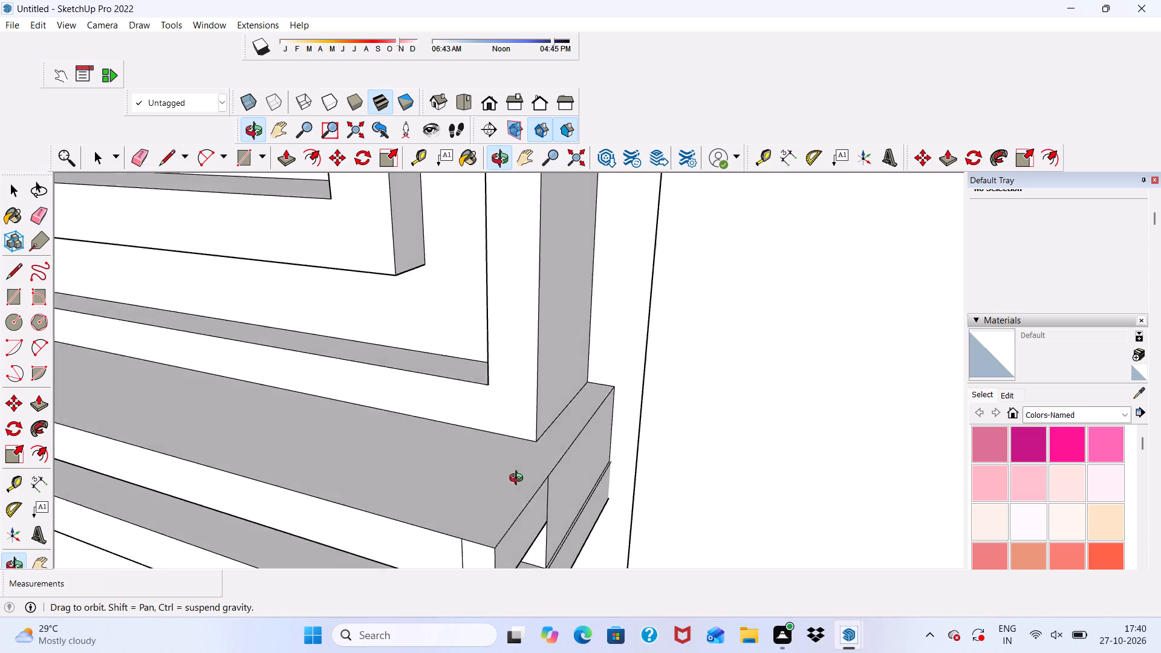
{"action": "middle_click_drag", "start_coordinate": [519, 479], "coordinate": [513, 438]}
{"action": "scroll", "coordinate": [526, 479], "scroll_direction": "up", "scroll_amount": 1}
{"action": "left_click_drag", "start_coordinate": [531, 479], "coordinate": [552, 462]}
{"action": "scroll", "coordinate": [527, 475], "scroll_direction": "down", "scroll_amount": 2}
{"action": "middle_click_drag", "start_coordinate": [509, 485], "coordinate": [533, 423]}
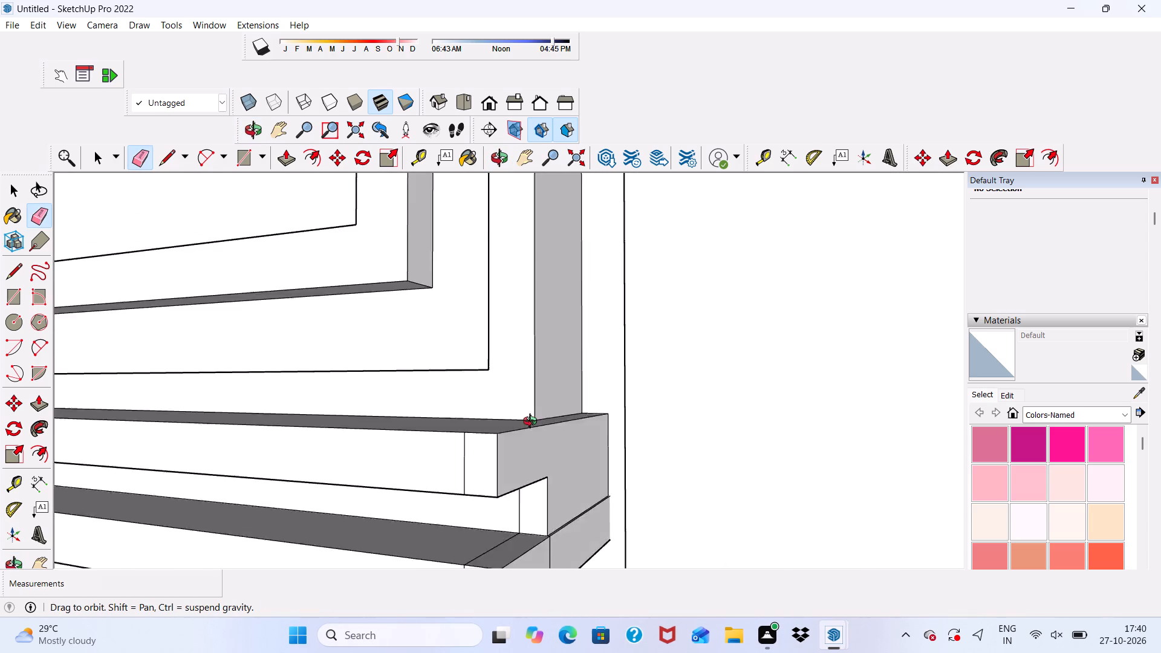
{"action": "middle_click_drag", "start_coordinate": [533, 423], "coordinate": [615, 409]}
{"action": "left_click_drag", "start_coordinate": [563, 415], "coordinate": [575, 435]}
Erase the seam edges on the recessed band and the underside of the upper strip at the sill's right end.
{"action": "scroll", "coordinate": [541, 509], "scroll_direction": "up", "scroll_amount": 3}
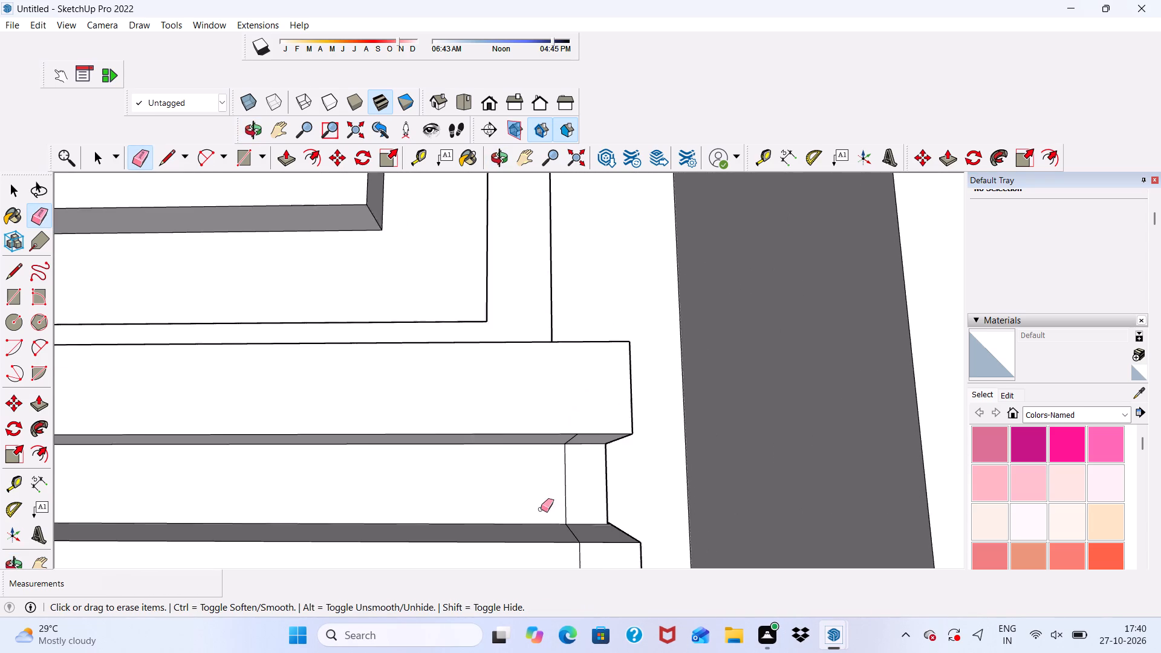
{"action": "scroll", "coordinate": [541, 509], "scroll_direction": "up", "scroll_amount": 1}
{"action": "left_click_drag", "start_coordinate": [564, 473], "coordinate": [566, 481]}
{"action": "scroll", "coordinate": [577, 432], "scroll_direction": "up", "scroll_amount": 5}
{"action": "scroll", "coordinate": [580, 427], "scroll_direction": "down", "scroll_amount": 1}
{"action": "middle_click_drag", "start_coordinate": [581, 426], "coordinate": [591, 353]}
{"action": "scroll", "coordinate": [597, 390], "scroll_direction": "up", "scroll_amount": 3}
{"action": "left_click_drag", "start_coordinate": [588, 353], "coordinate": [573, 378]}
{"action": "left_click_drag", "start_coordinate": [560, 493], "coordinate": [551, 502]}
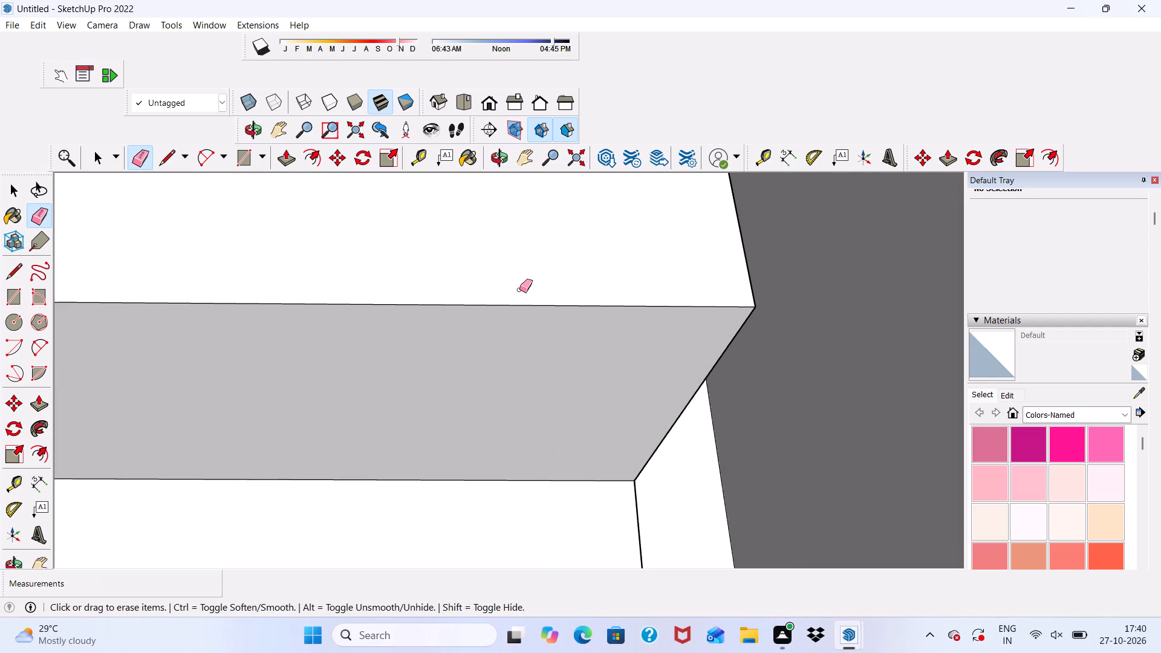
Erase the seam edges on the front and top faces of the lower strip at the sill's right end.
{"action": "scroll", "coordinate": [519, 278], "scroll_direction": "down", "scroll_amount": 8}
{"action": "scroll", "coordinate": [578, 476], "scroll_direction": "up", "scroll_amount": 1}
{"action": "left_click_drag", "start_coordinate": [578, 479], "coordinate": [567, 508]}
{"action": "scroll", "coordinate": [549, 365], "scroll_direction": "down", "scroll_amount": 2}
{"action": "middle_click_drag", "start_coordinate": [549, 365], "coordinate": [588, 508]}
{"action": "scroll", "coordinate": [556, 424], "scroll_direction": "up", "scroll_amount": 1}
{"action": "scroll", "coordinate": [492, 285], "scroll_direction": "down", "scroll_amount": 6}
{"action": "scroll", "coordinate": [545, 428], "scroll_direction": "up", "scroll_amount": 7}
{"action": "left_click_drag", "start_coordinate": [522, 437], "coordinate": [542, 427]}
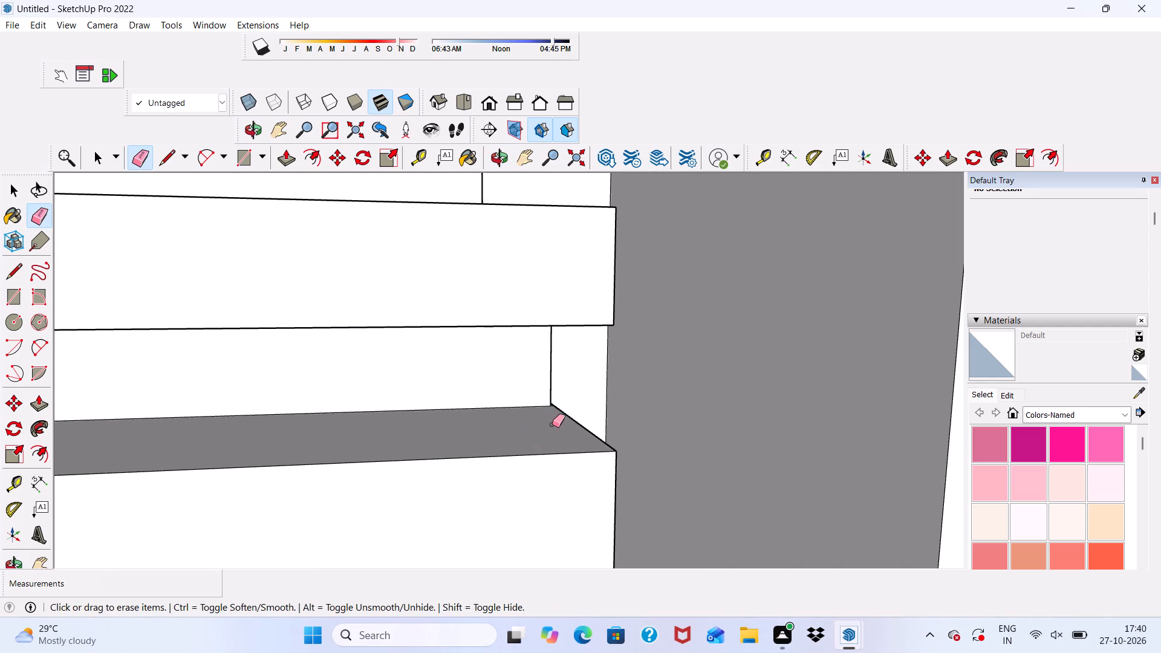
Erase the remaining seam edges on the lower strip's right end face and across its underside.
{"action": "scroll", "coordinate": [560, 444], "scroll_direction": "down", "scroll_amount": 1}
{"action": "middle_click_drag", "start_coordinate": [560, 444], "coordinate": [404, 434]}
{"action": "scroll", "coordinate": [473, 470], "scroll_direction": "up", "scroll_amount": 4}
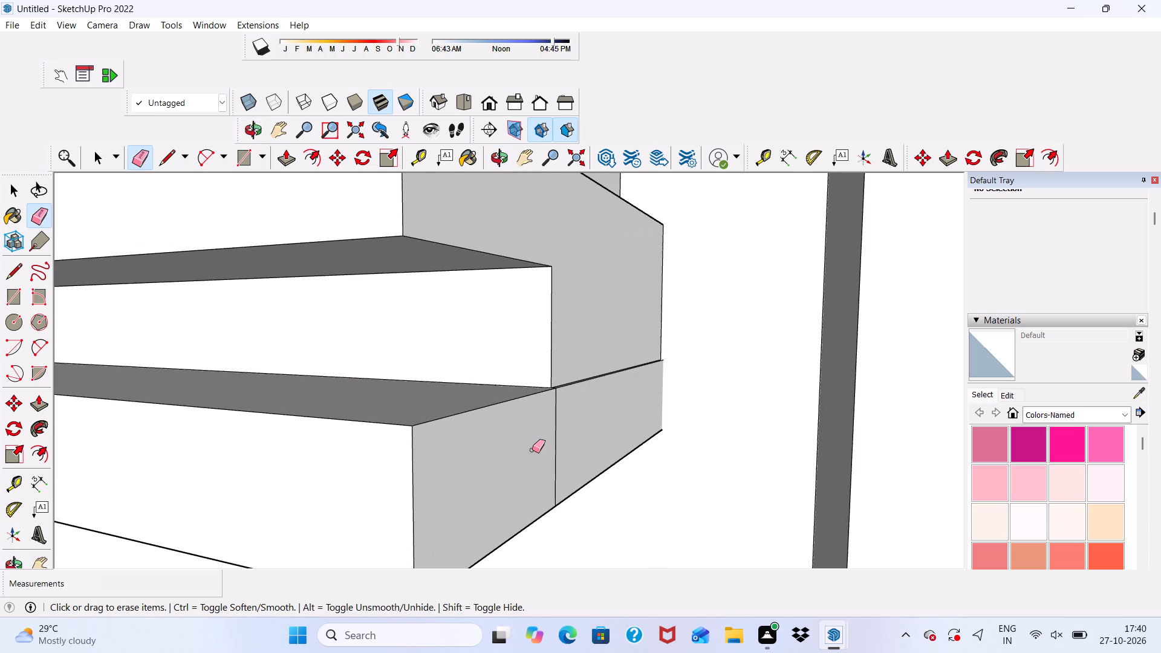
{"action": "left_click_drag", "start_coordinate": [552, 447], "coordinate": [567, 437]}
{"action": "scroll", "coordinate": [591, 330], "scroll_direction": "down", "scroll_amount": 5}
{"action": "middle_click_drag", "start_coordinate": [614, 466], "coordinate": [631, 309]}
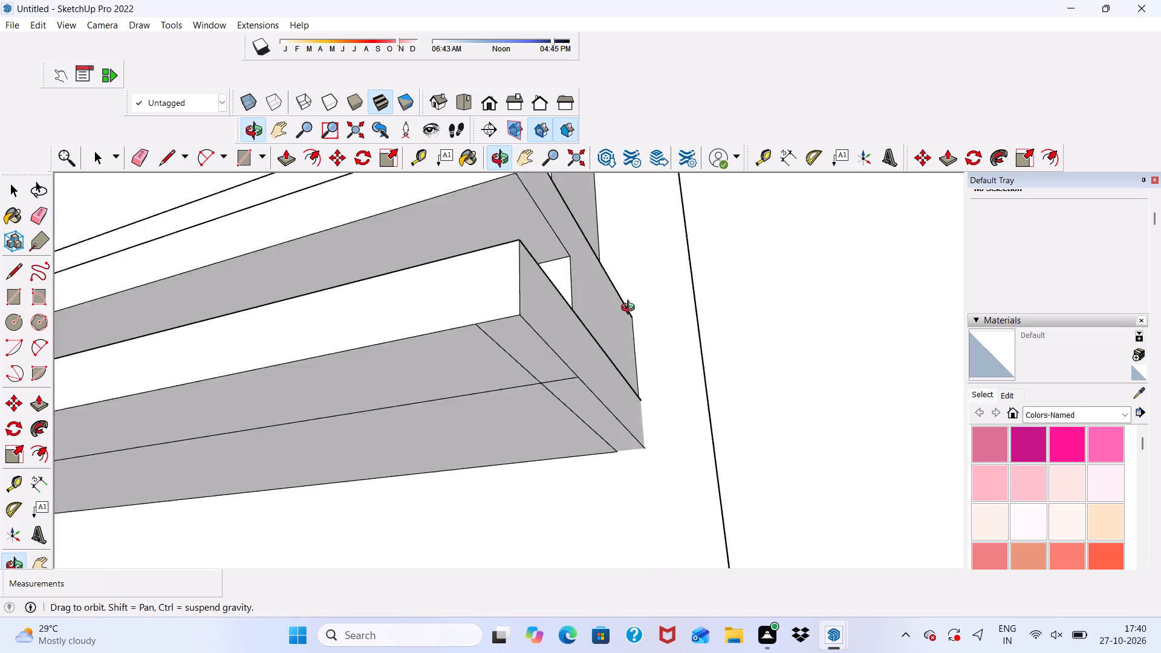
{"action": "middle_click_drag", "start_coordinate": [631, 309], "coordinate": [657, 261]}
{"action": "left_click_drag", "start_coordinate": [536, 249], "coordinate": [536, 358]}
{"action": "left_click", "coordinate": [536, 358]}
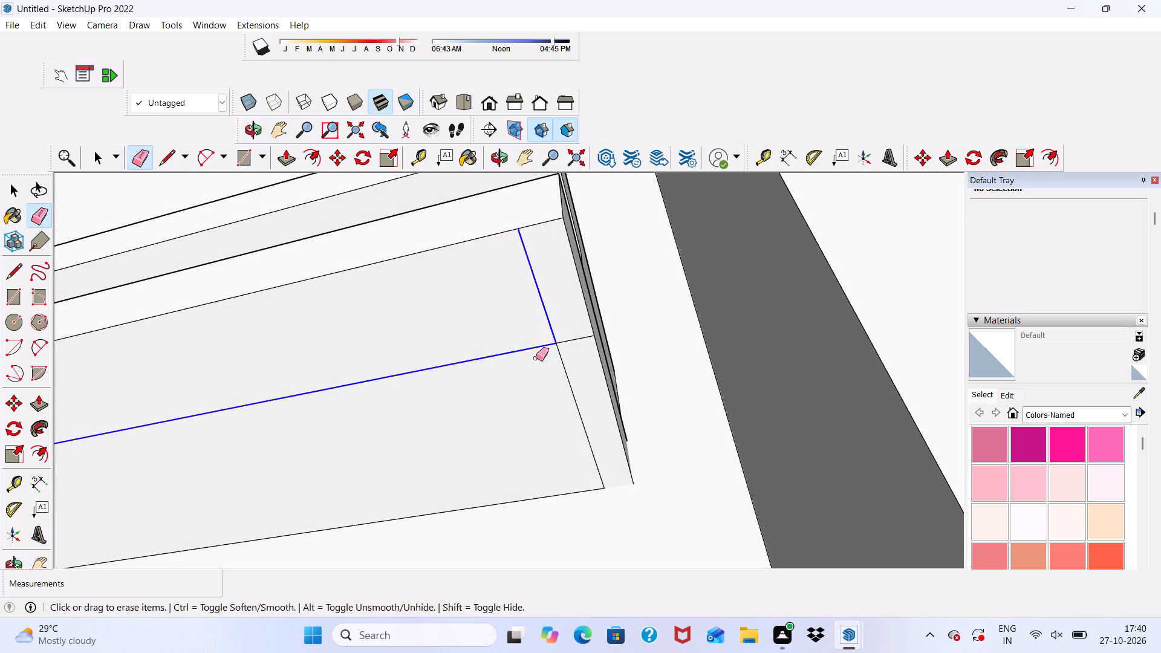
{"action": "left_click_drag", "start_coordinate": [556, 333], "coordinate": [564, 383]}
{"action": "scroll", "coordinate": [596, 313], "scroll_direction": "down", "scroll_amount": 6}
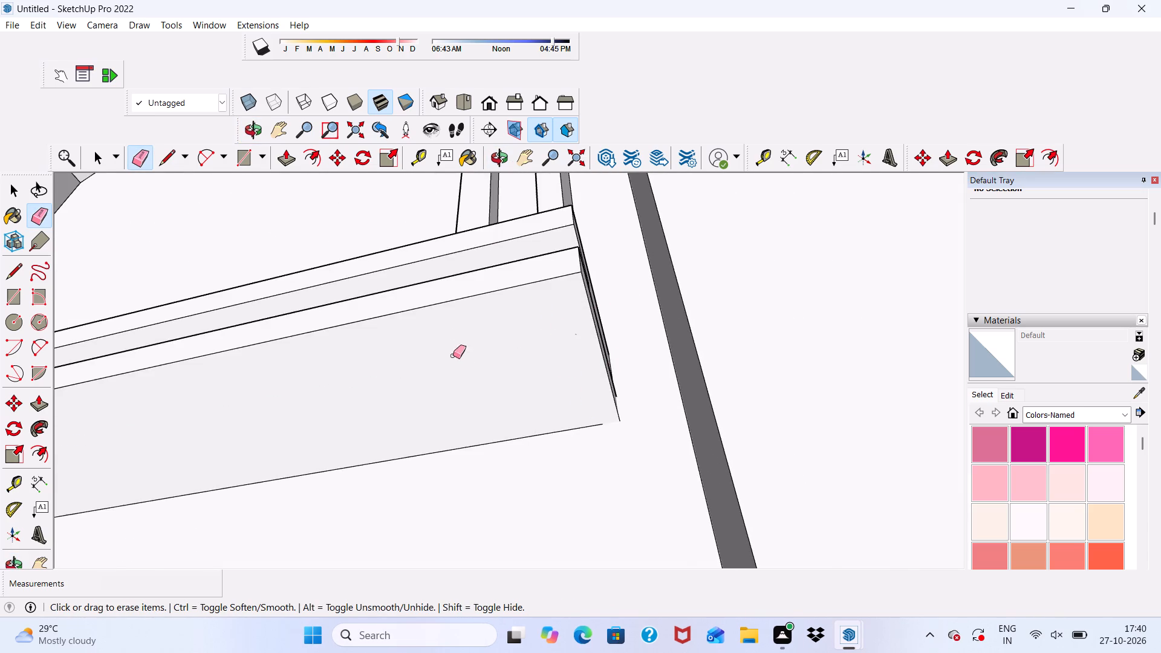
Push/Pull the left end face of the sill's upper projecting strip about 2 11/16" outward.
{"action": "scroll", "coordinate": [453, 336], "scroll_direction": "down", "scroll_amount": 18}
{"action": "scroll", "coordinate": [281, 362], "scroll_direction": "up", "scroll_amount": 5}
{"action": "middle_click_drag", "start_coordinate": [269, 359], "coordinate": [280, 385]}
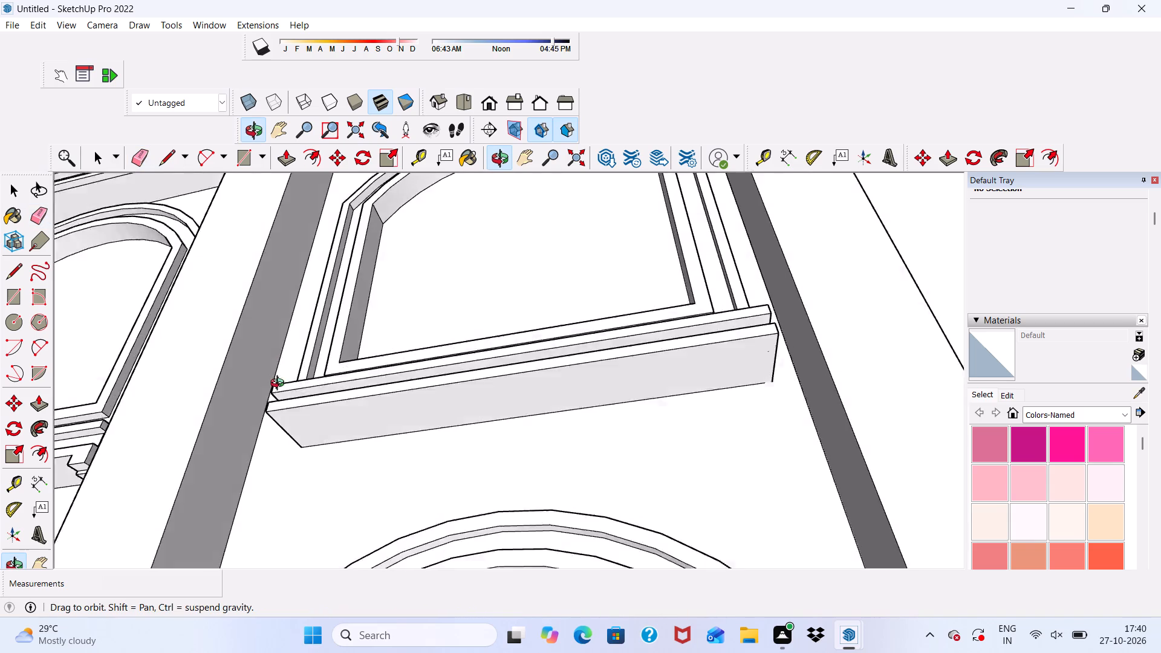
{"action": "middle_click_drag", "start_coordinate": [280, 385], "coordinate": [362, 534]}
{"action": "scroll", "coordinate": [348, 517], "scroll_direction": "up", "scroll_amount": 5}
{"action": "middle_click_drag", "start_coordinate": [301, 483], "coordinate": [472, 516]}
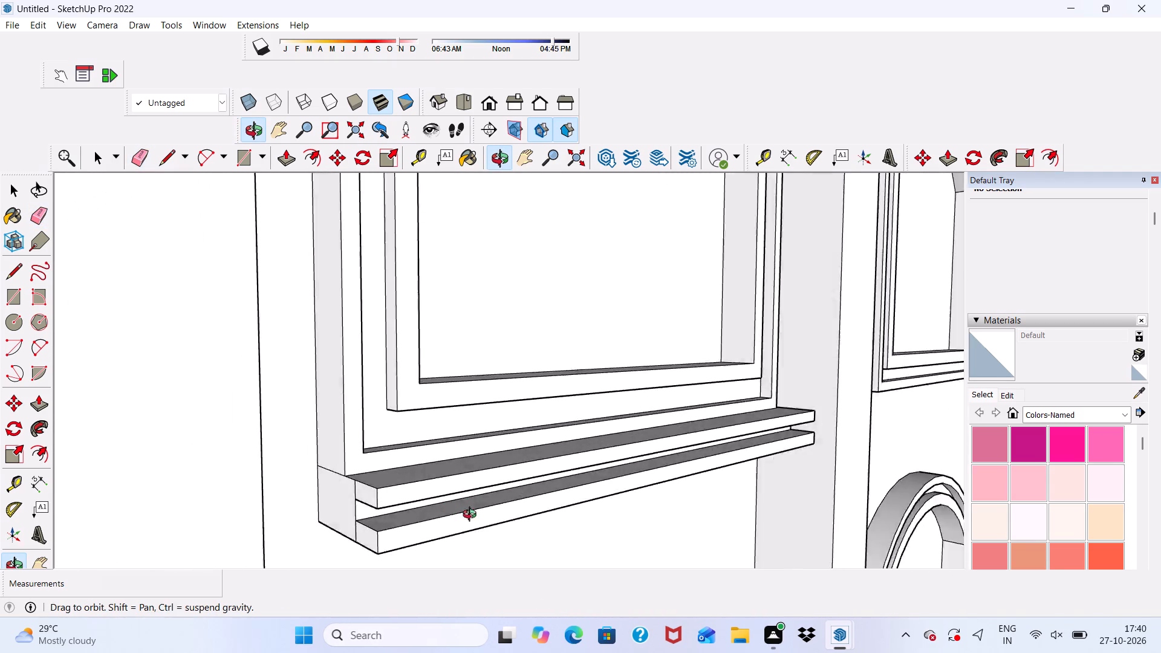
{"action": "middle_click_drag", "start_coordinate": [472, 516], "coordinate": [492, 524]}
{"action": "scroll", "coordinate": [267, 152], "scroll_direction": "up", "scroll_amount": 4}
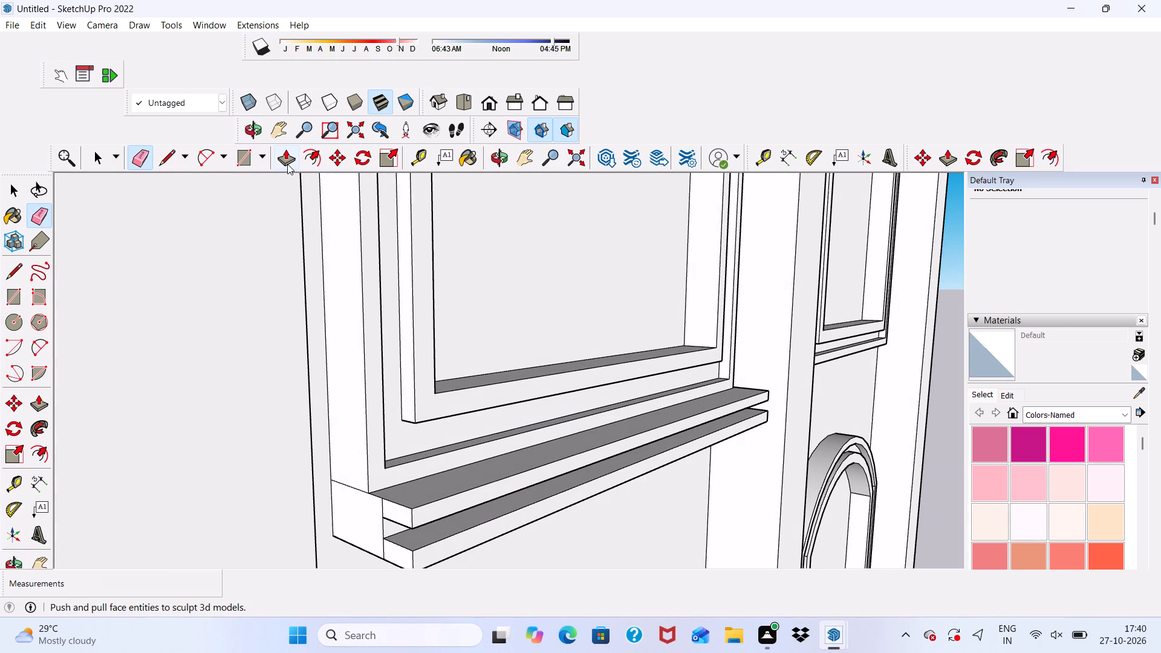
{"action": "left_click", "coordinate": [287, 163]}
{"action": "scroll", "coordinate": [397, 445], "scroll_direction": "up", "scroll_amount": 3}
{"action": "left_click", "coordinate": [390, 536]}
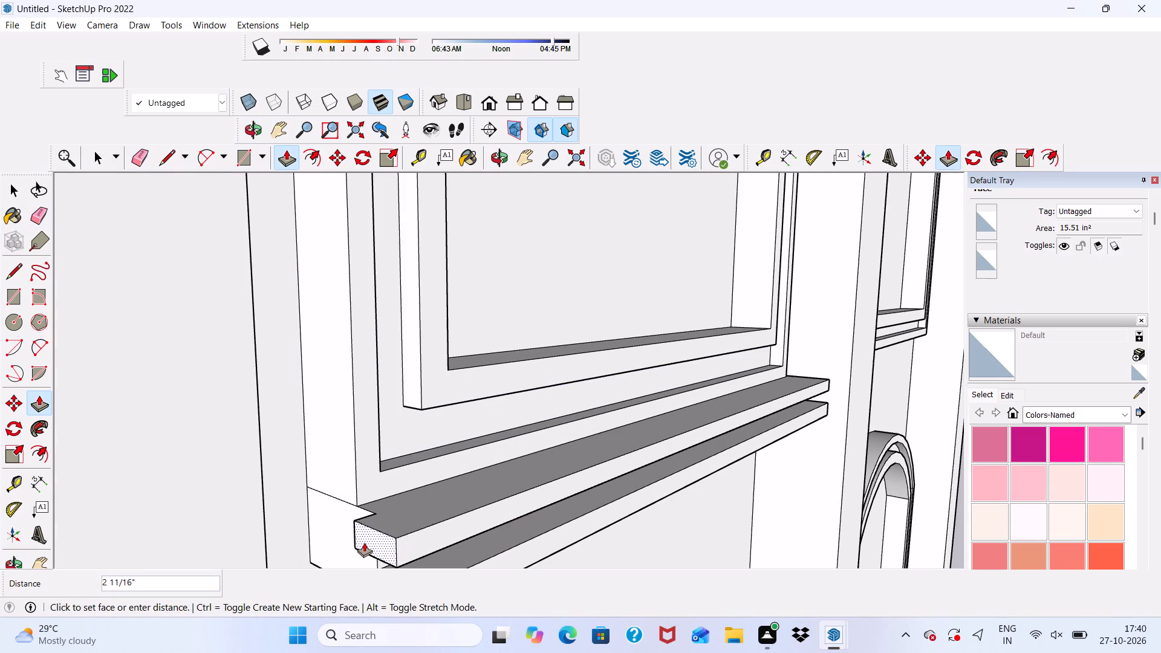
{"action": "left_click", "coordinate": [363, 538]}
Push/Pull the rear part of the upper strip's left end outward, flush with the extended front part.
{"action": "scroll", "coordinate": [346, 495], "scroll_direction": "up", "scroll_amount": 4}
{"action": "scroll", "coordinate": [346, 495], "scroll_direction": "down", "scroll_amount": 4}
{"action": "middle_click_drag", "start_coordinate": [346, 495], "coordinate": [464, 492]}
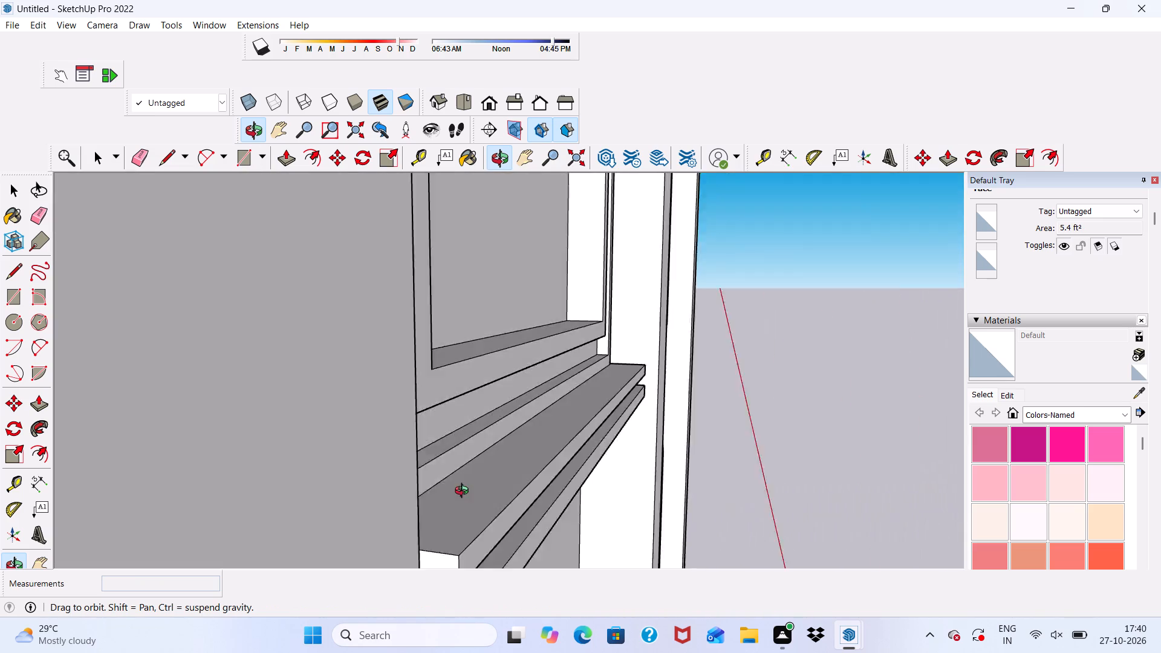
{"action": "middle_click_drag", "start_coordinate": [464, 492], "coordinate": [403, 512]}
{"action": "scroll", "coordinate": [370, 531], "scroll_direction": "up", "scroll_amount": 11}
{"action": "middle_click_drag", "start_coordinate": [362, 531], "coordinate": [397, 577]}
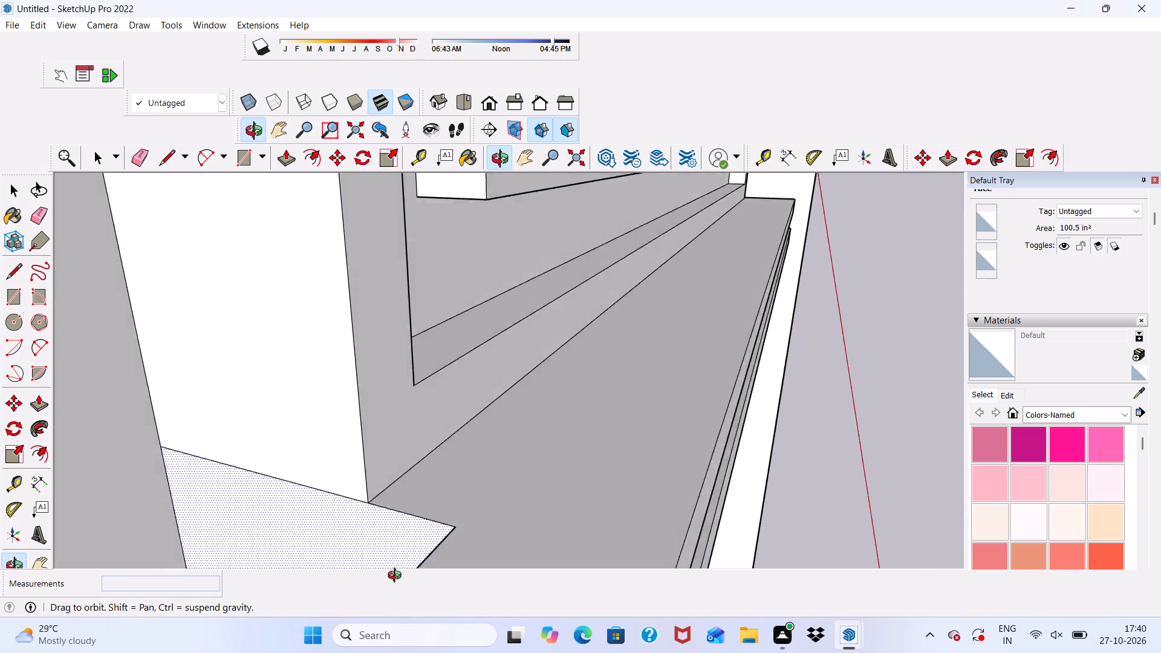
{"action": "middle_click_drag", "start_coordinate": [397, 577], "coordinate": [592, 535]}
{"action": "left_click", "coordinate": [587, 550]}
{"action": "scroll", "coordinate": [256, 421], "scroll_direction": "down", "scroll_amount": 4}
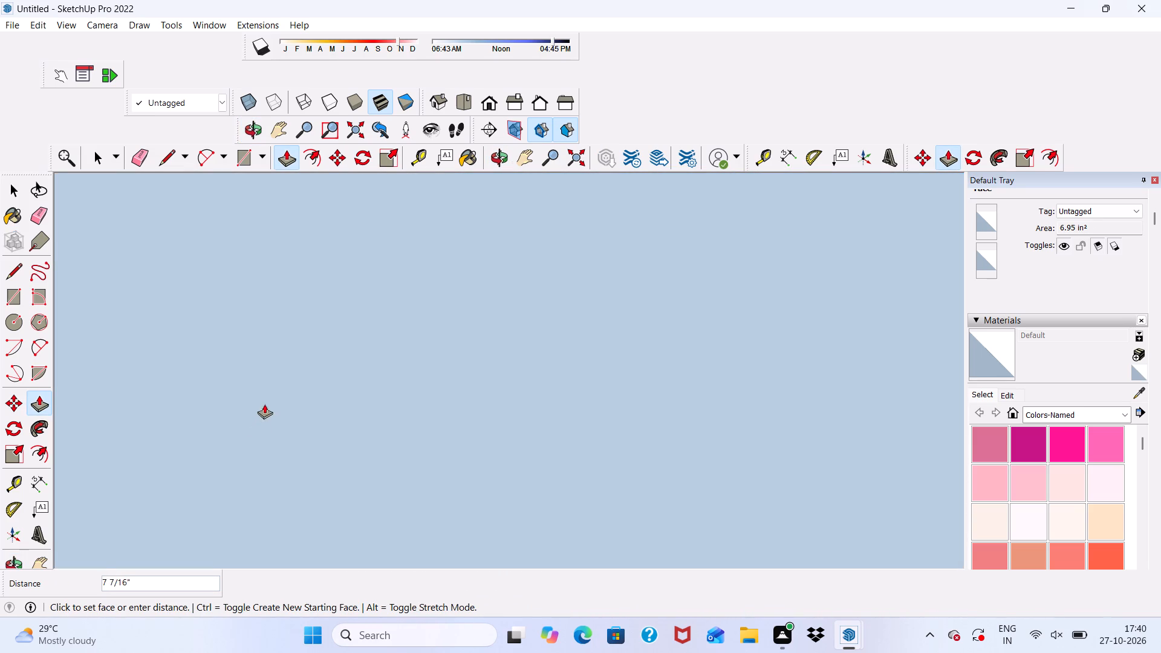
{"action": "scroll", "coordinate": [264, 404], "scroll_direction": "down", "scroll_amount": 6}
{"action": "left_click", "coordinate": [490, 100]}
{"action": "scroll", "coordinate": [268, 297], "scroll_direction": "down", "scroll_amount": 5}
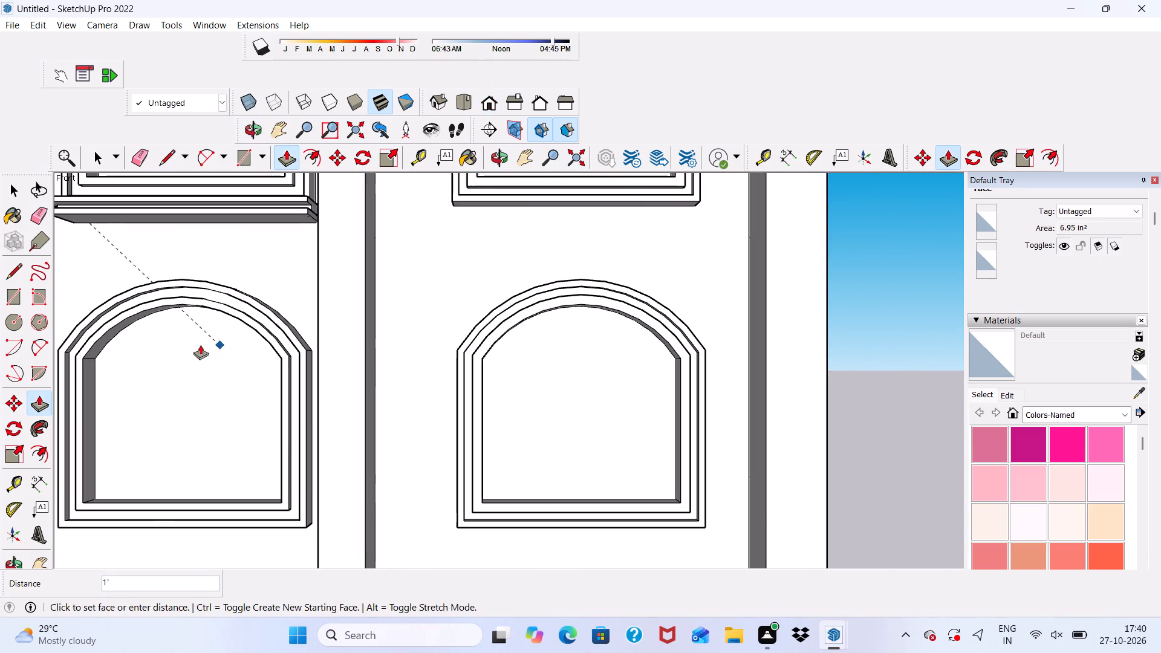
{"action": "scroll", "coordinate": [186, 279], "scroll_direction": "down", "scroll_amount": 11}
{"action": "scroll", "coordinate": [157, 225], "scroll_direction": "up", "scroll_amount": 18}
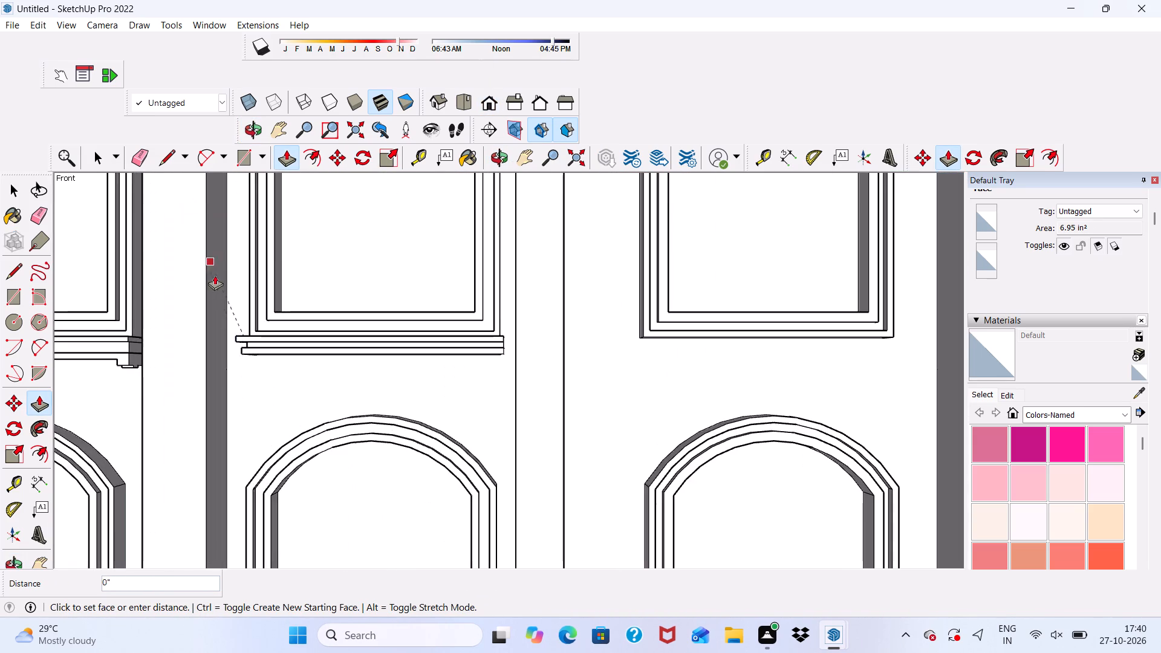
{"action": "middle_click_drag", "start_coordinate": [215, 275], "coordinate": [254, 382]}
{"action": "scroll", "coordinate": [254, 385], "scroll_direction": "up", "scroll_amount": 15}
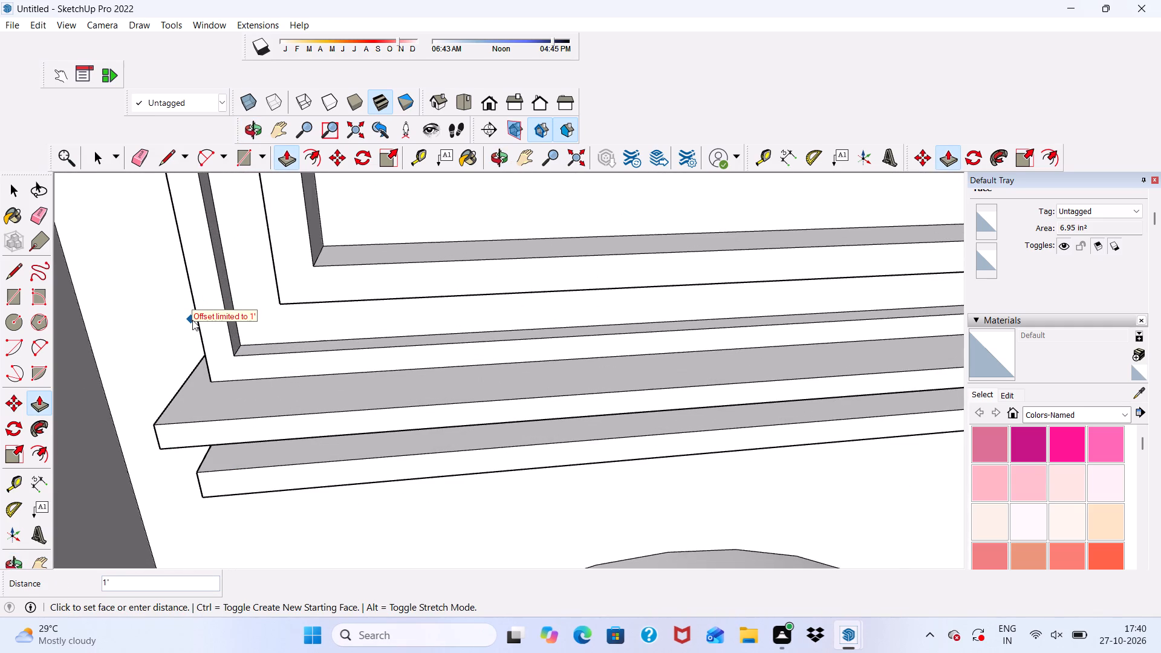
{"action": "left_click", "coordinate": [192, 320]}
{"action": "middle_click_drag", "start_coordinate": [145, 482], "coordinate": [335, 386]}
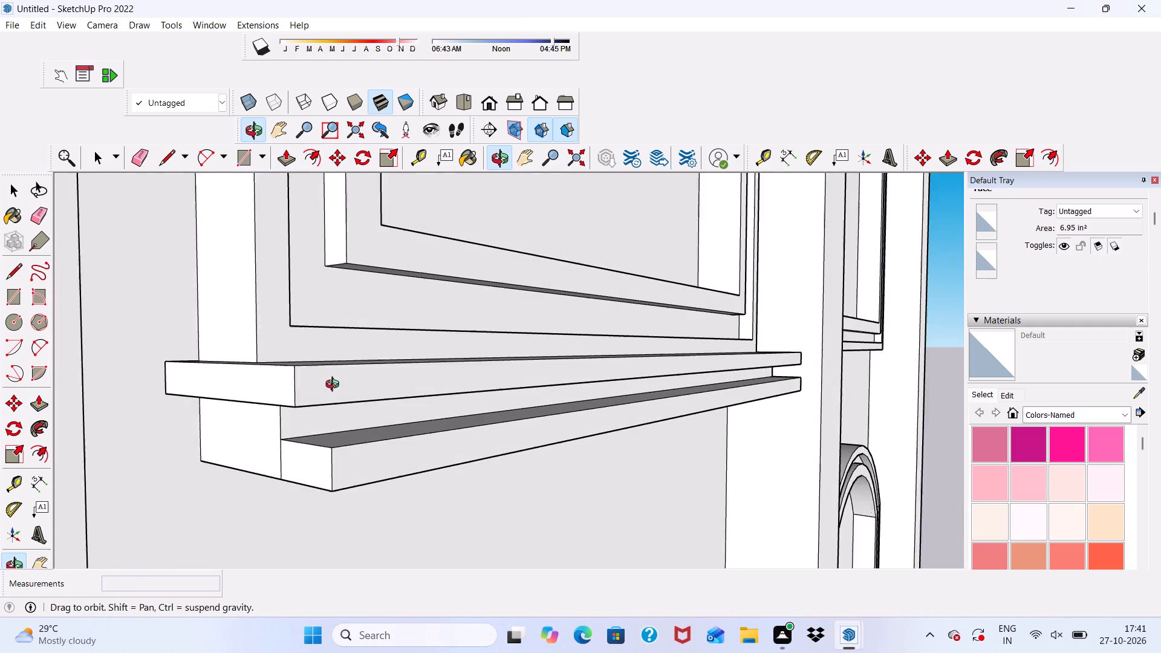
Finish pushing the back face of the upper strip's extended left end 1' back to the wall.
{"action": "middle_click_drag", "start_coordinate": [335, 386], "coordinate": [339, 388]}
{"action": "left_click", "coordinate": [189, 346]}
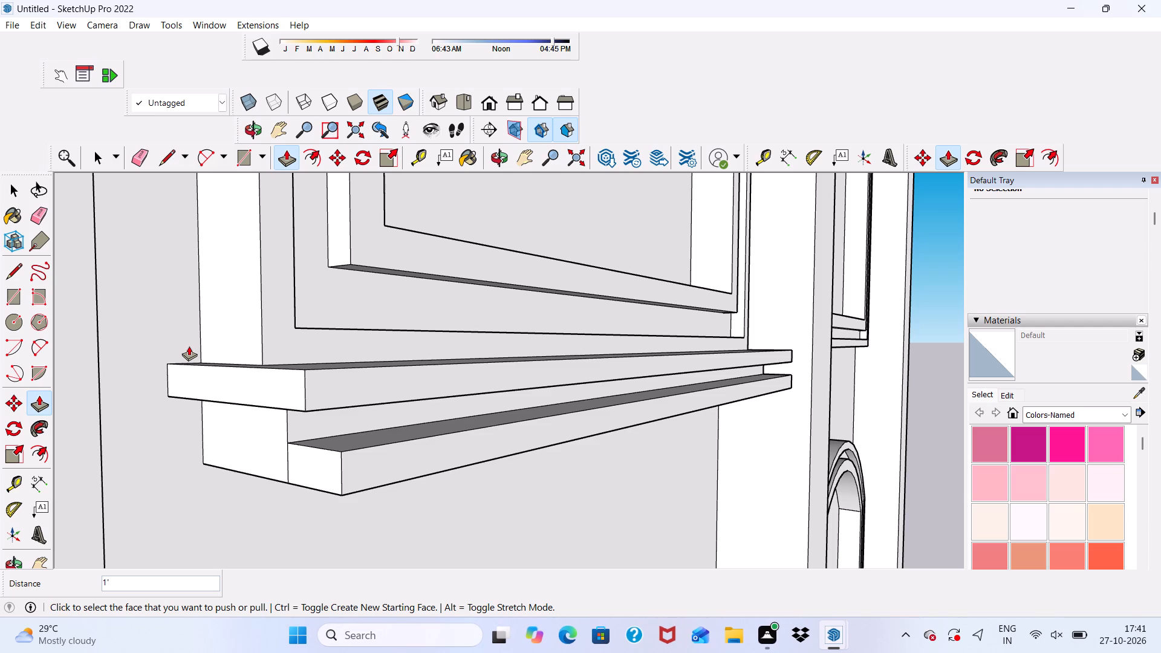
Push/Pull the left end face of the sill's lower projecting strip about 2 1/16" outward.
{"action": "scroll", "coordinate": [309, 517], "scroll_direction": "up", "scroll_amount": 3}
{"action": "left_click", "coordinate": [311, 434]}
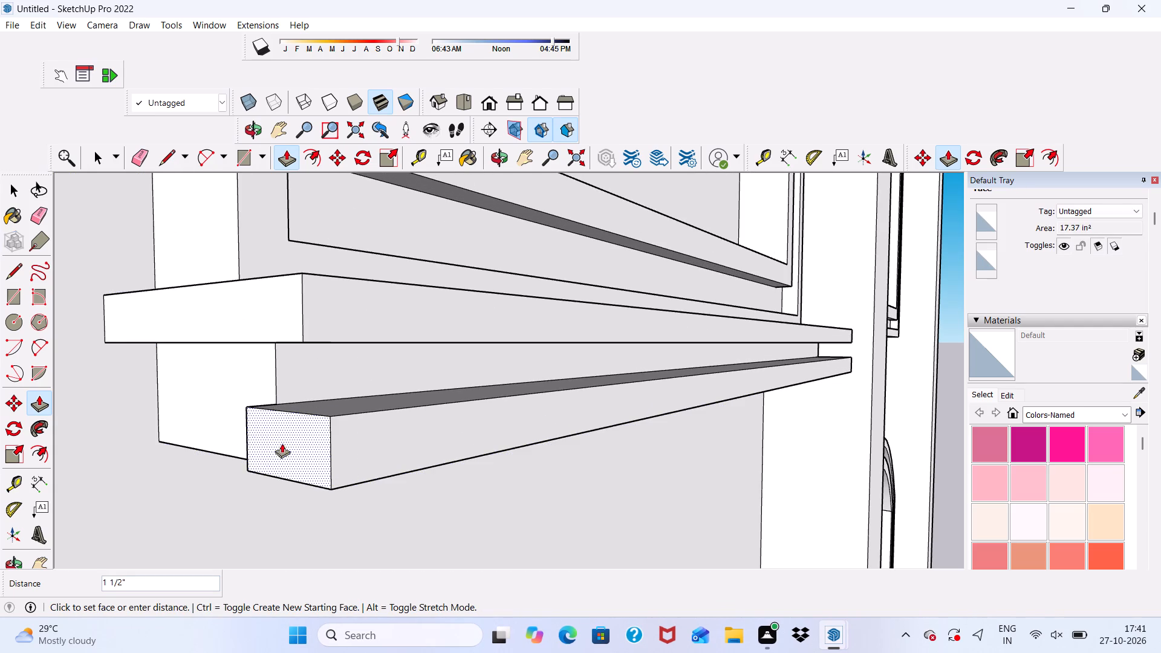
{"action": "left_click", "coordinate": [270, 447]}
{"action": "scroll", "coordinate": [255, 431], "scroll_direction": "up", "scroll_amount": 4}
{"action": "scroll", "coordinate": [244, 431], "scroll_direction": "down", "scroll_amount": 2}
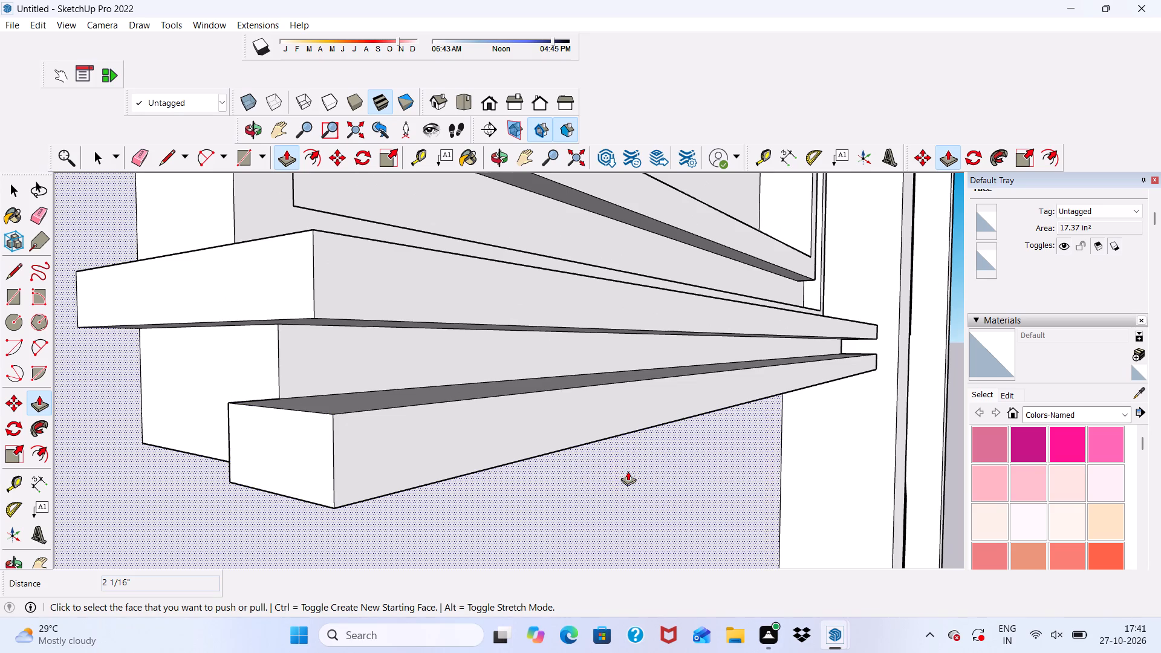
Push/Pull the back face of the lower strip's extended left end 1' back to the wall.
{"action": "scroll", "coordinate": [213, 401], "scroll_direction": "down", "scroll_amount": 3}
{"action": "middle_click_drag", "start_coordinate": [213, 401], "coordinate": [392, 429]}
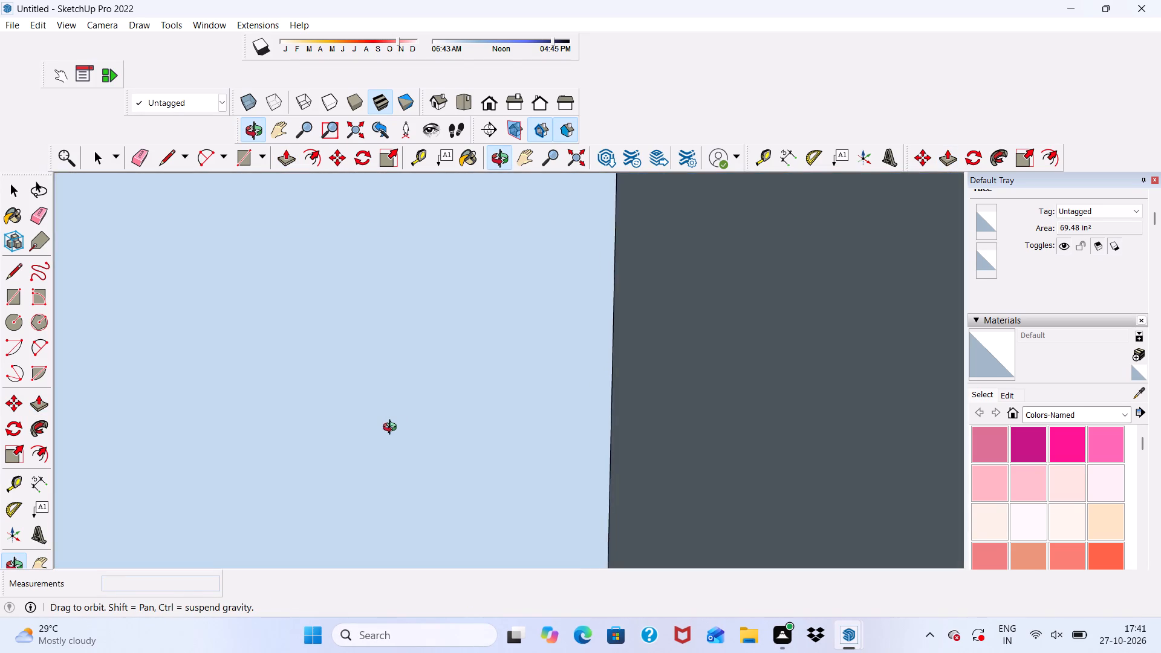
{"action": "middle_click_drag", "start_coordinate": [392, 429], "coordinate": [351, 510]}
{"action": "middle_click_drag", "start_coordinate": [343, 507], "coordinate": [354, 406]}
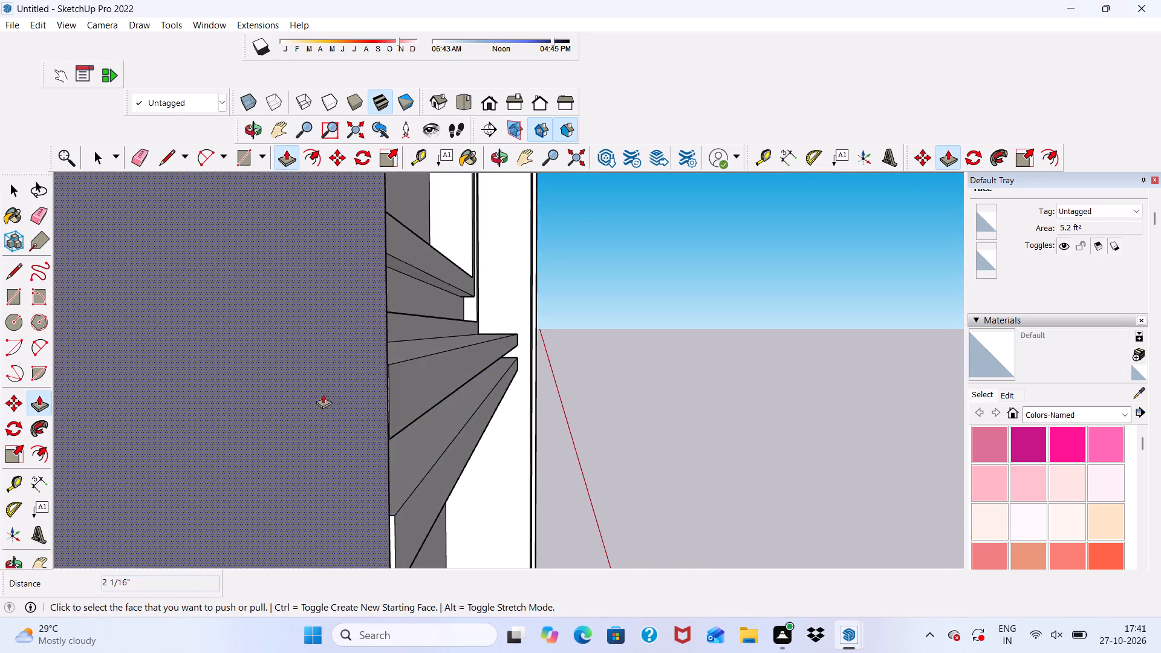
{"action": "scroll", "coordinate": [323, 393], "scroll_direction": "down", "scroll_amount": 10}
{"action": "scroll", "coordinate": [484, 401], "scroll_direction": "up", "scroll_amount": 3}
{"action": "scroll", "coordinate": [484, 401], "scroll_direction": "down", "scroll_amount": 5}
{"action": "middle_click_drag", "start_coordinate": [484, 407], "coordinate": [411, 420]}
{"action": "scroll", "coordinate": [58, 453], "scroll_direction": "up", "scroll_amount": 2}
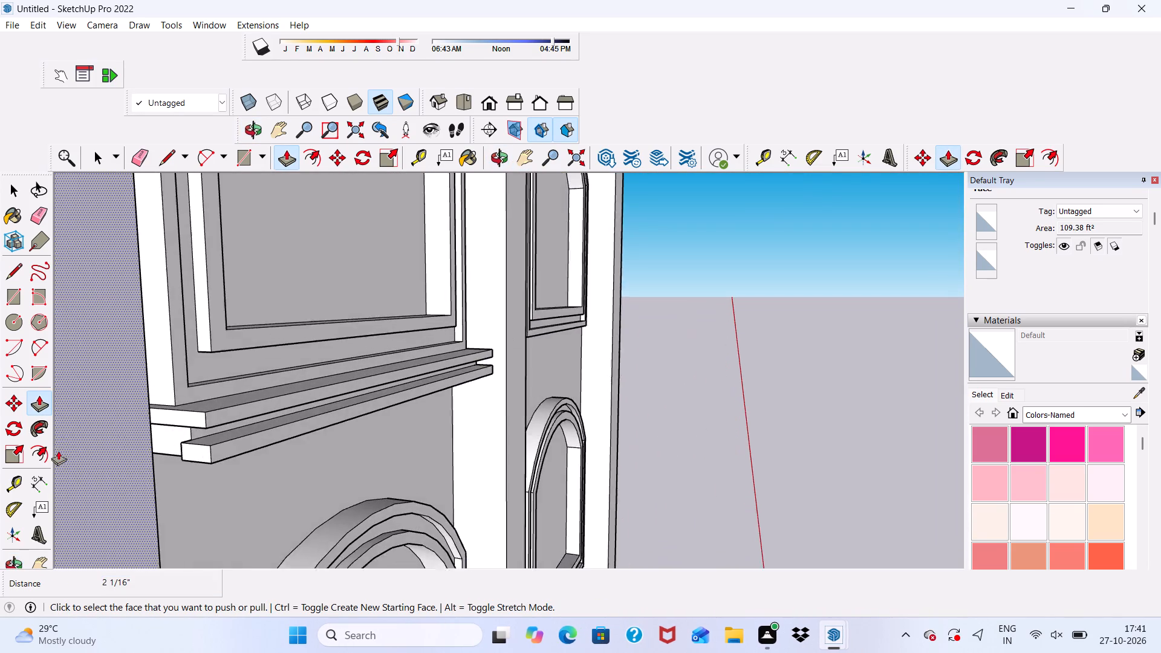
{"action": "scroll", "coordinate": [58, 450], "scroll_direction": "up", "scroll_amount": 13}
{"action": "middle_click_drag", "start_coordinate": [163, 447], "coordinate": [146, 441]}
{"action": "scroll", "coordinate": [288, 470], "scroll_direction": "up", "scroll_amount": 15}
{"action": "scroll", "coordinate": [211, 395], "scroll_direction": "down", "scroll_amount": 1}
{"action": "middle_click_drag", "start_coordinate": [210, 400], "coordinate": [402, 395]}
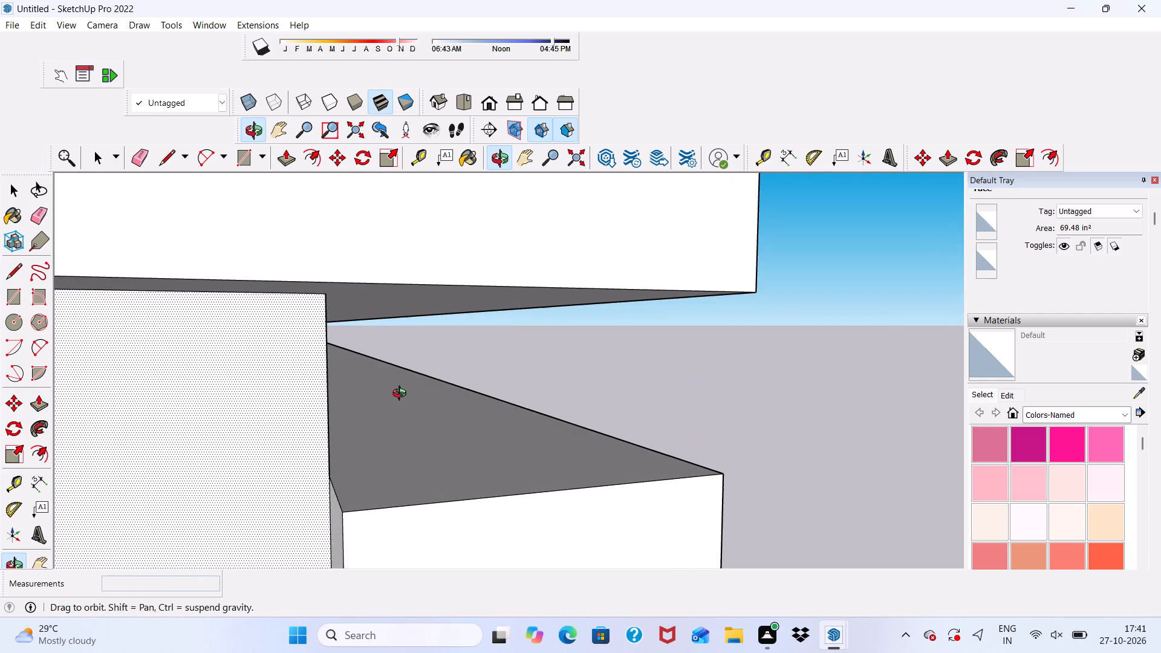
{"action": "middle_click_drag", "start_coordinate": [402, 395], "coordinate": [402, 395]}
{"action": "scroll", "coordinate": [329, 522], "scroll_direction": "up", "scroll_amount": 3}
{"action": "left_click", "coordinate": [340, 520]}
{"action": "scroll", "coordinate": [131, 412], "scroll_direction": "down", "scroll_amount": 2}
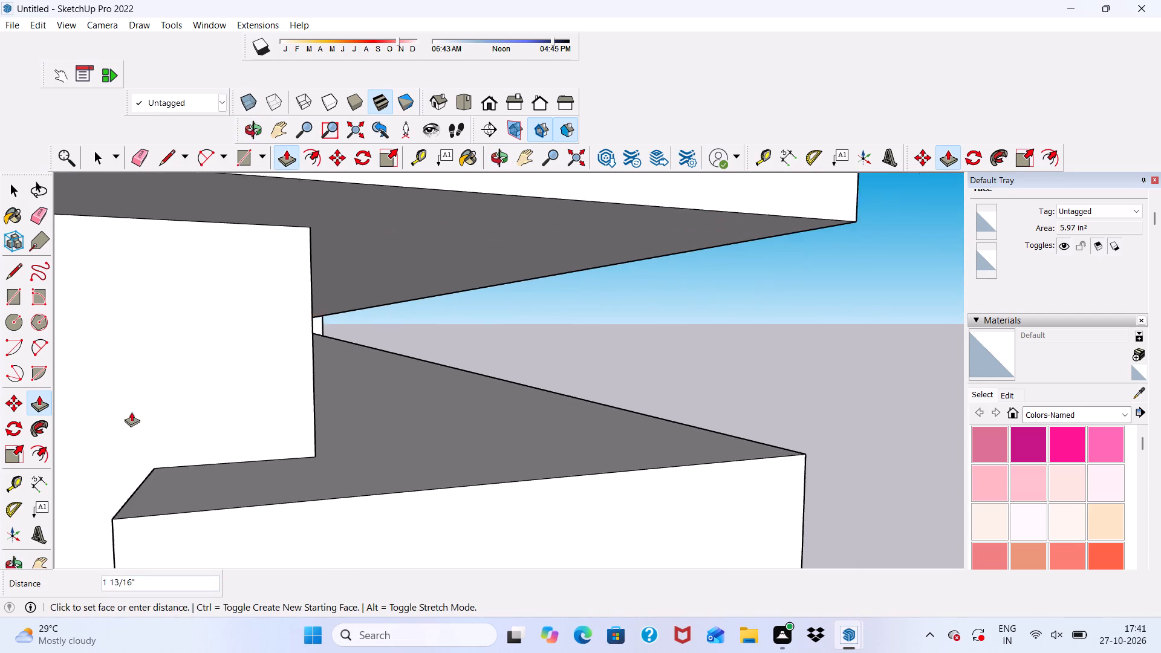
{"action": "scroll", "coordinate": [131, 412], "scroll_direction": "down", "scroll_amount": 3}
{"action": "scroll", "coordinate": [112, 302], "scroll_direction": "down", "scroll_amount": 11}
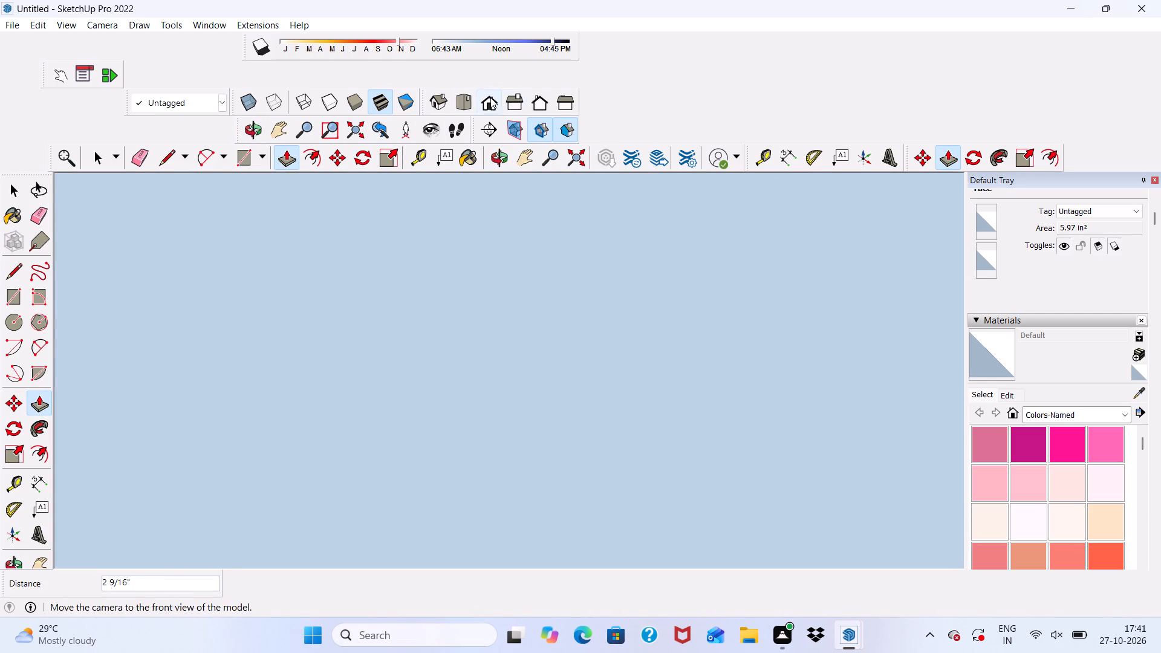
{"action": "left_click", "coordinate": [482, 97]}
{"action": "scroll", "coordinate": [478, 261], "scroll_direction": "down", "scroll_amount": 5}
{"action": "scroll", "coordinate": [337, 284], "scroll_direction": "down", "scroll_amount": 2}
{"action": "scroll", "coordinate": [175, 174], "scroll_direction": "up", "scroll_amount": 10}
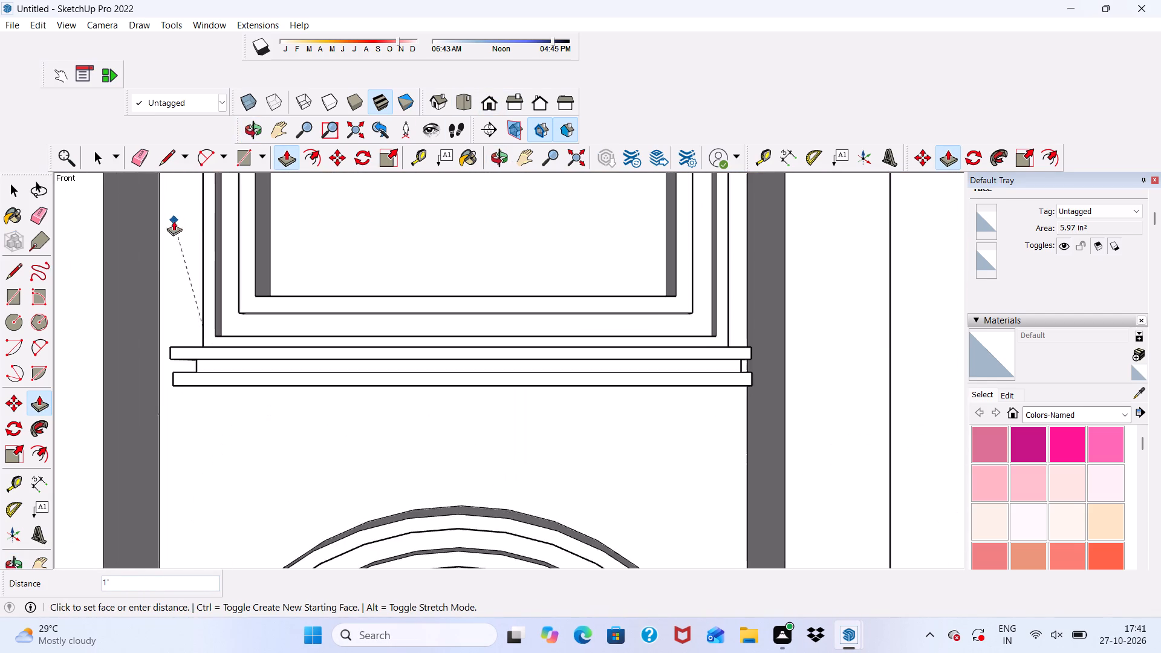
{"action": "scroll", "coordinate": [174, 221], "scroll_direction": "up", "scroll_amount": 6}
{"action": "middle_click_drag", "start_coordinate": [176, 301], "coordinate": [249, 427]}
{"action": "scroll", "coordinate": [209, 417], "scroll_direction": "up", "scroll_amount": 8}
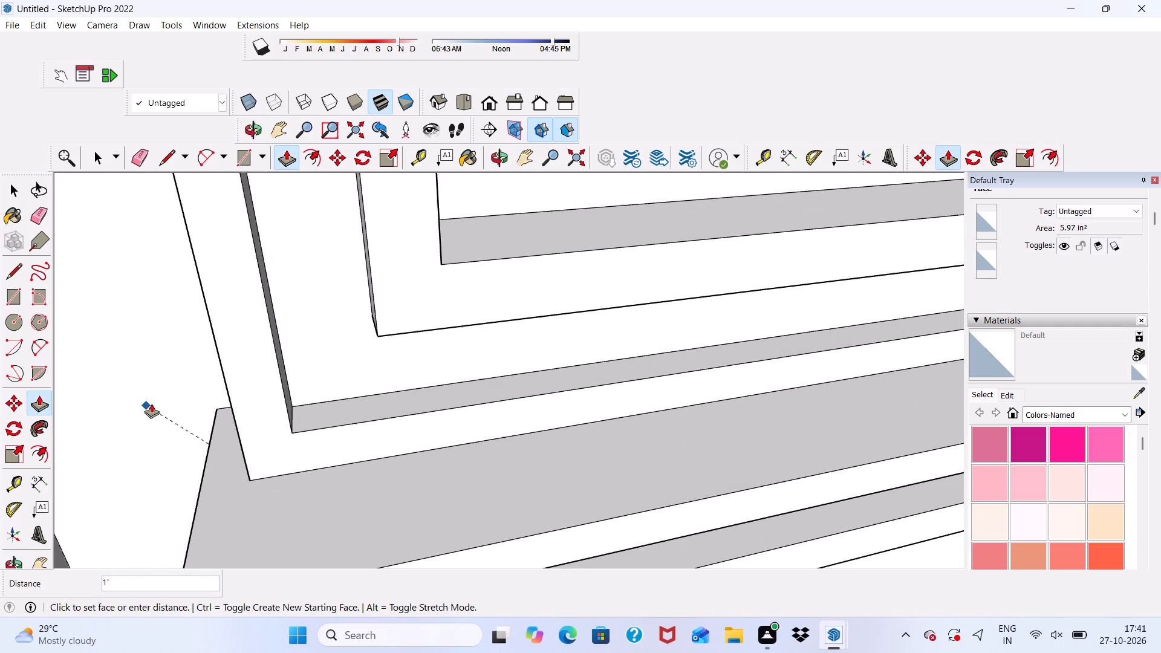
{"action": "left_click", "coordinate": [218, 408]}
{"action": "scroll", "coordinate": [201, 321], "scroll_direction": "down", "scroll_amount": 5}
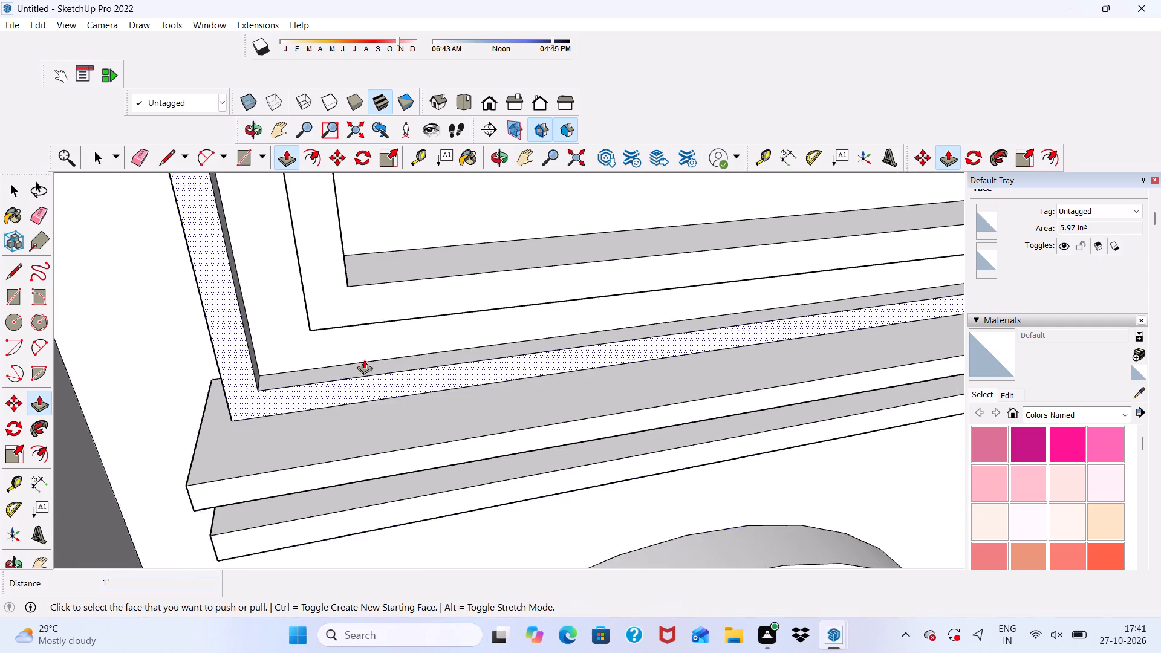
{"action": "scroll", "coordinate": [364, 359], "scroll_direction": "down", "scroll_amount": 4}
Draw a rectangle 1' 6" by about 7 11/16" across the left end of the sill's underside.
{"action": "middle_click_drag", "start_coordinate": [381, 446], "coordinate": [242, 293]}
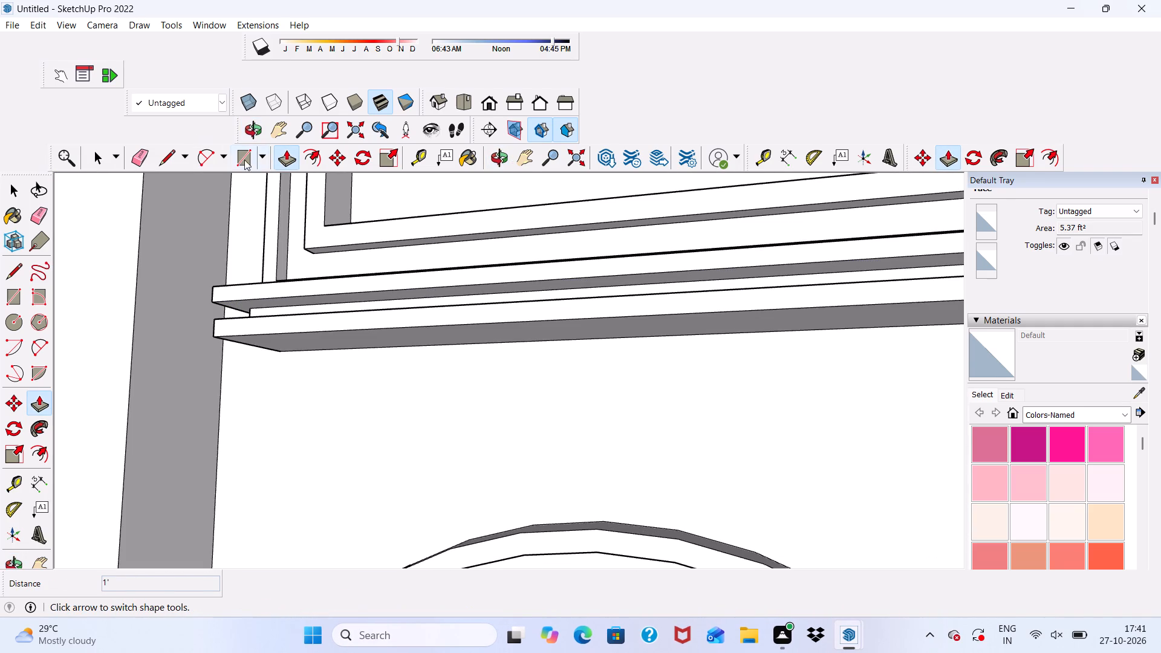
{"action": "left_click", "coordinate": [252, 157]}
{"action": "scroll", "coordinate": [252, 157], "scroll_direction": "down", "scroll_amount": 6}
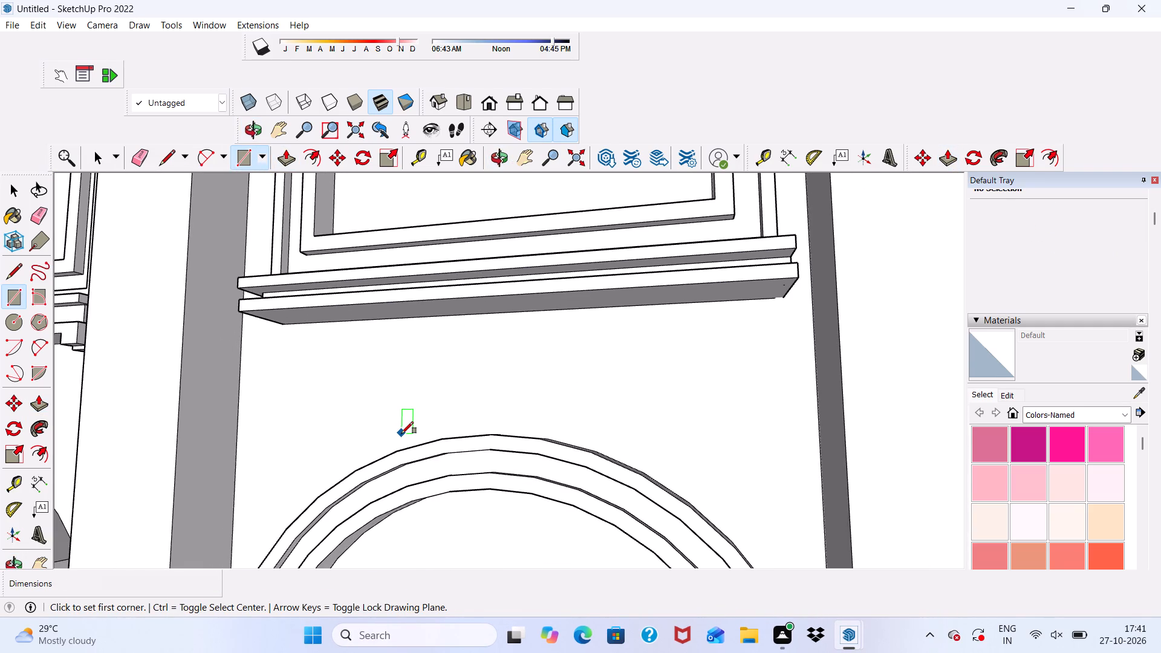
{"action": "middle_click_drag", "start_coordinate": [402, 434], "coordinate": [454, 312]}
{"action": "scroll", "coordinate": [240, 344], "scroll_direction": "up", "scroll_amount": 6}
{"action": "scroll", "coordinate": [311, 317], "scroll_direction": "up", "scroll_amount": 2}
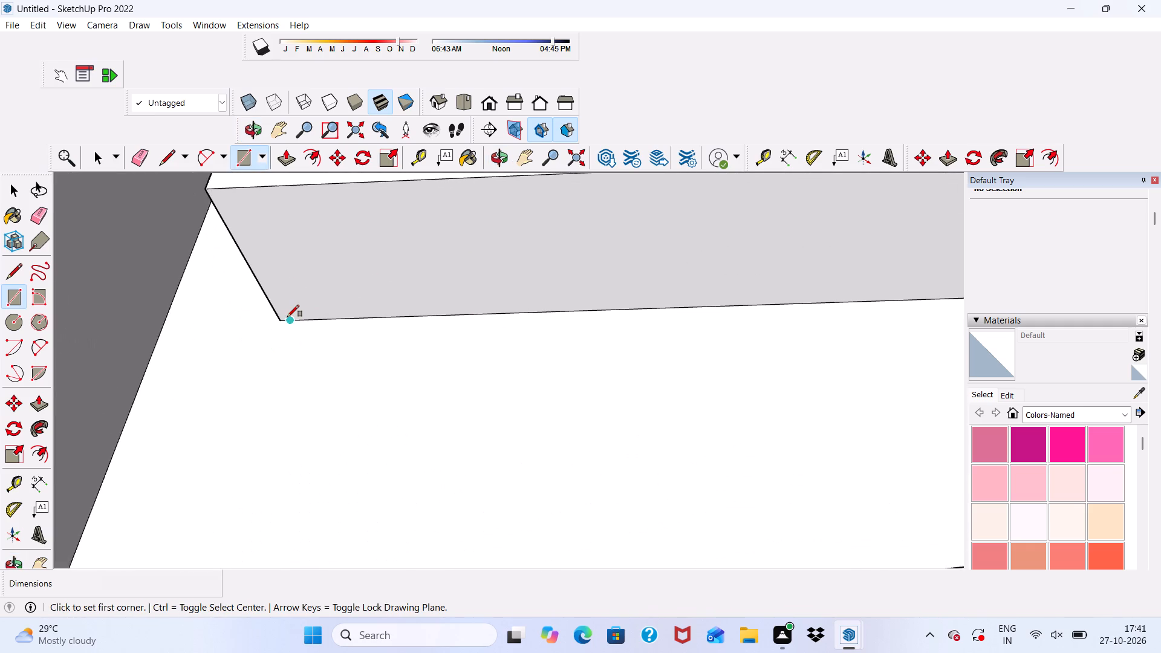
{"action": "scroll", "coordinate": [287, 317], "scroll_direction": "up", "scroll_amount": 2}
{"action": "left_click", "coordinate": [284, 319]}
{"action": "scroll", "coordinate": [284, 319], "scroll_direction": "down", "scroll_amount": 4}
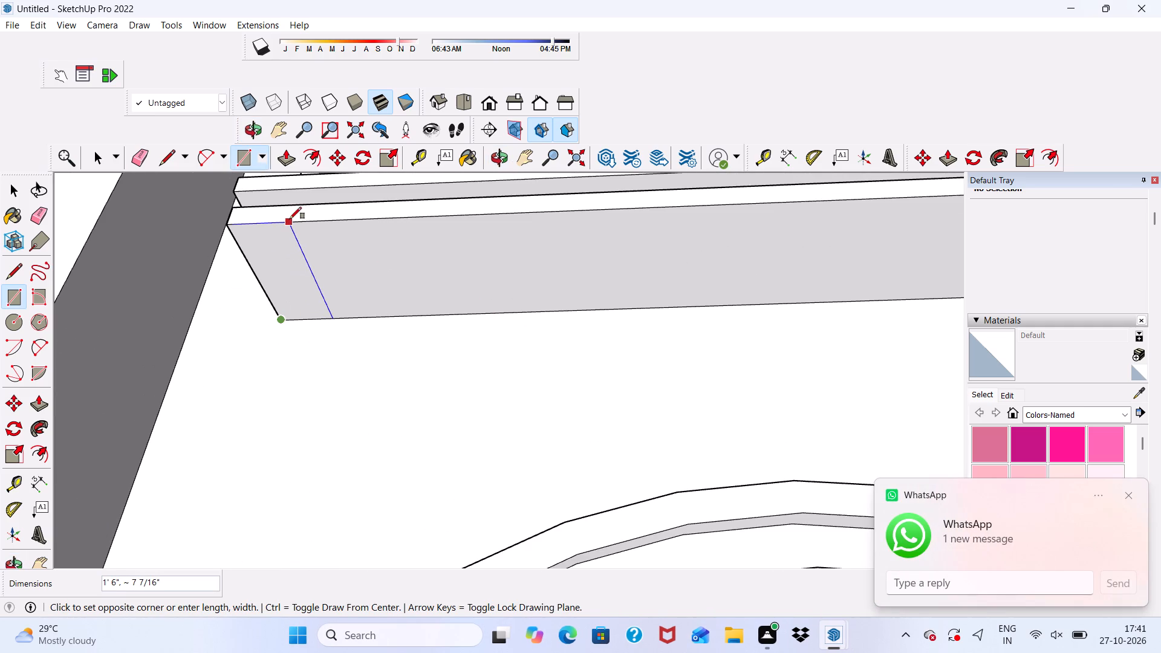
{"action": "left_click", "coordinate": [291, 221]}
Draw a rectangle 1' 6" by about 6 1/4" across the right end of the sill's underside.
{"action": "scroll", "coordinate": [201, 265], "scroll_direction": "down", "scroll_amount": 6}
{"action": "scroll", "coordinate": [327, 294], "scroll_direction": "down", "scroll_amount": 5}
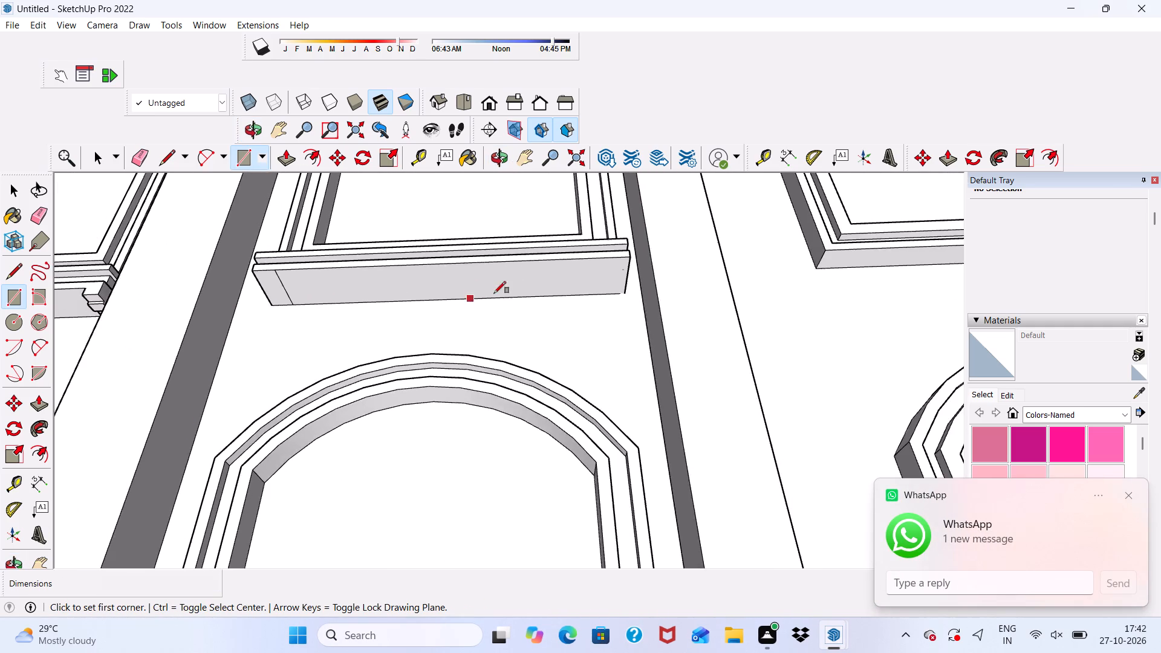
{"action": "scroll", "coordinate": [623, 302], "scroll_direction": "up", "scroll_amount": 4}
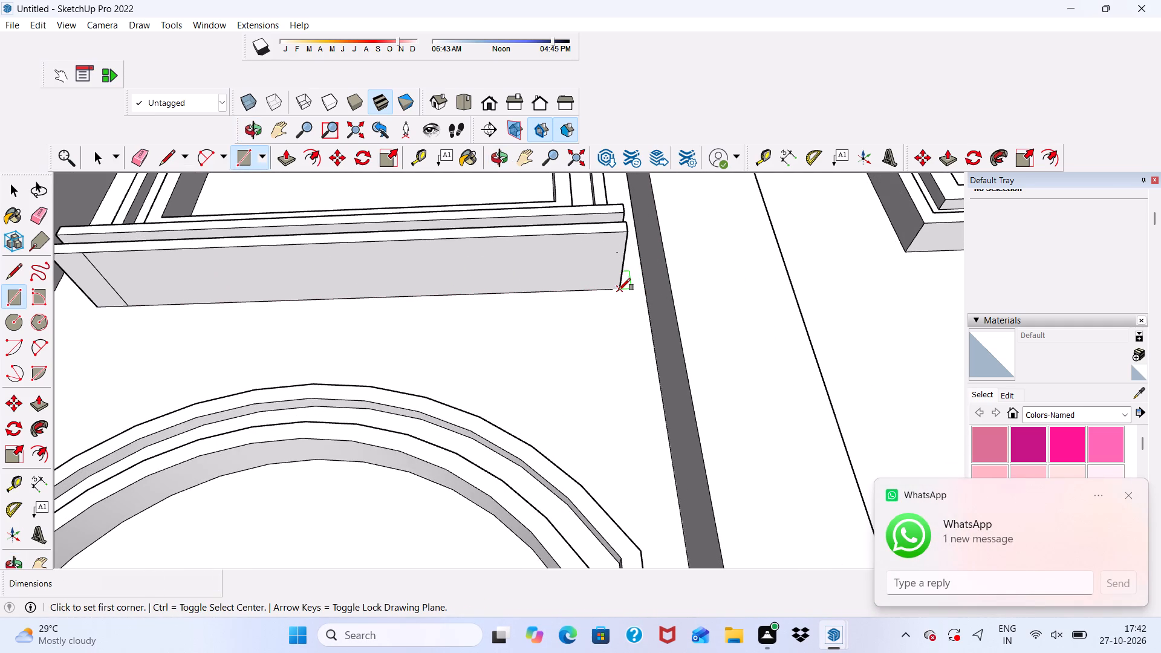
{"action": "left_click", "coordinate": [619, 290]}
{"action": "left_click", "coordinate": [597, 233]}
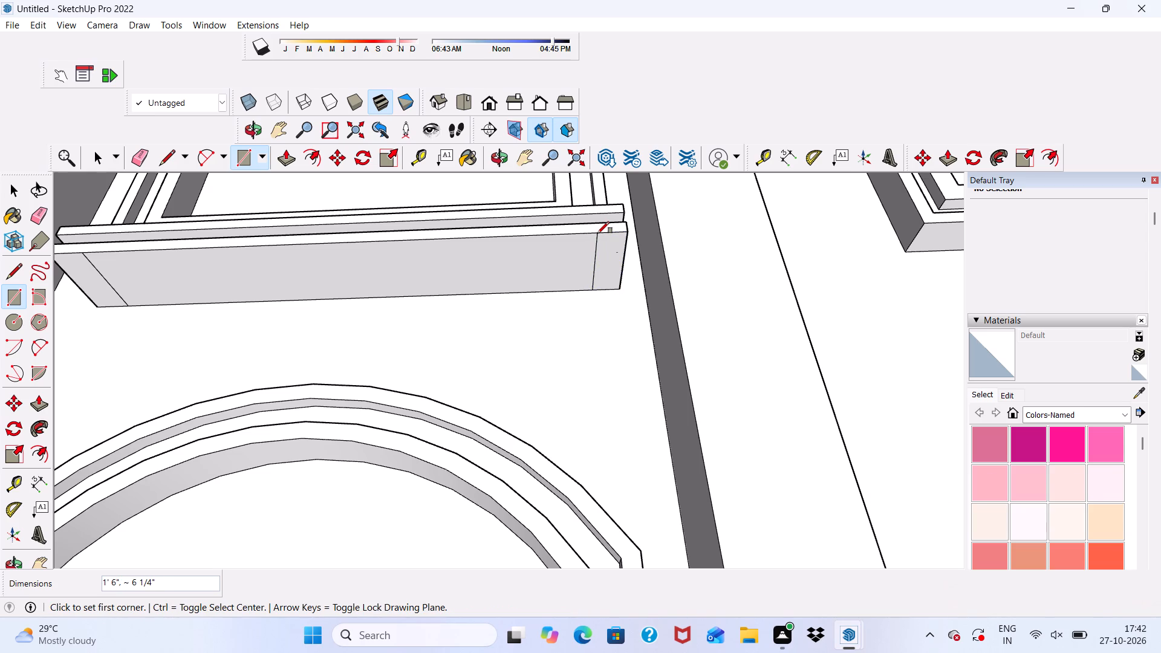
Push/Pull the rectangle at the right end of the sill's underside 3" downward to form a bracket.
{"action": "left_click", "coordinate": [284, 152]}
{"action": "scroll", "coordinate": [514, 223], "scroll_direction": "up", "scroll_amount": 4}
{"action": "scroll", "coordinate": [648, 275], "scroll_direction": "up", "scroll_amount": 3}
{"action": "left_click", "coordinate": [648, 275]}
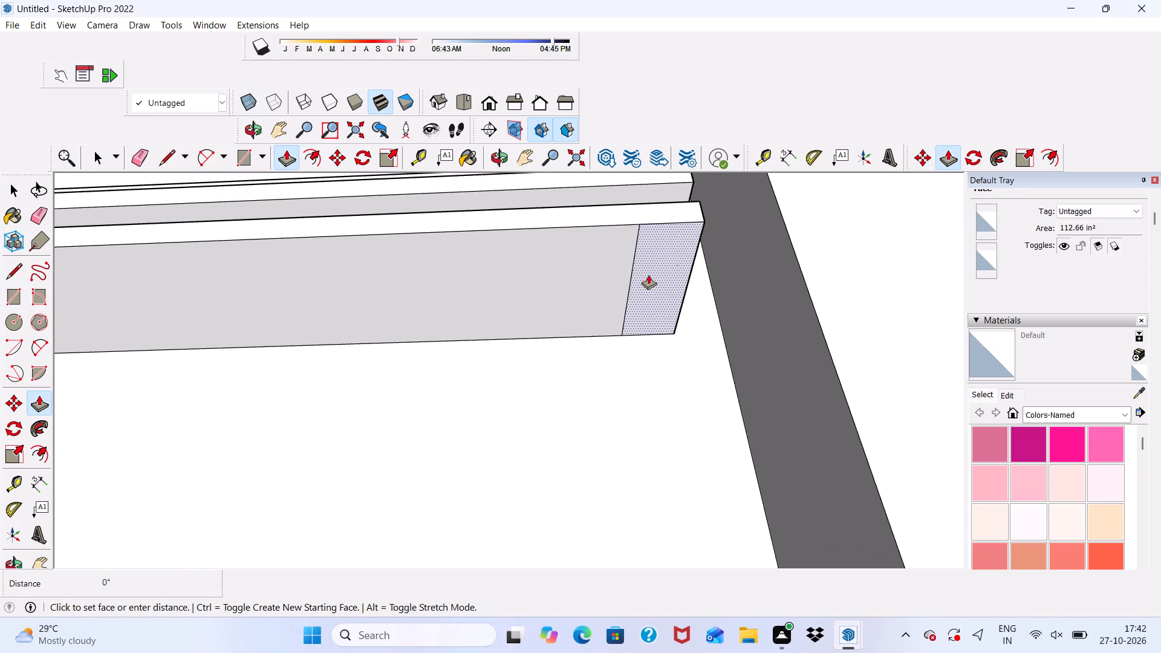
{"action": "key", "text": "3"}
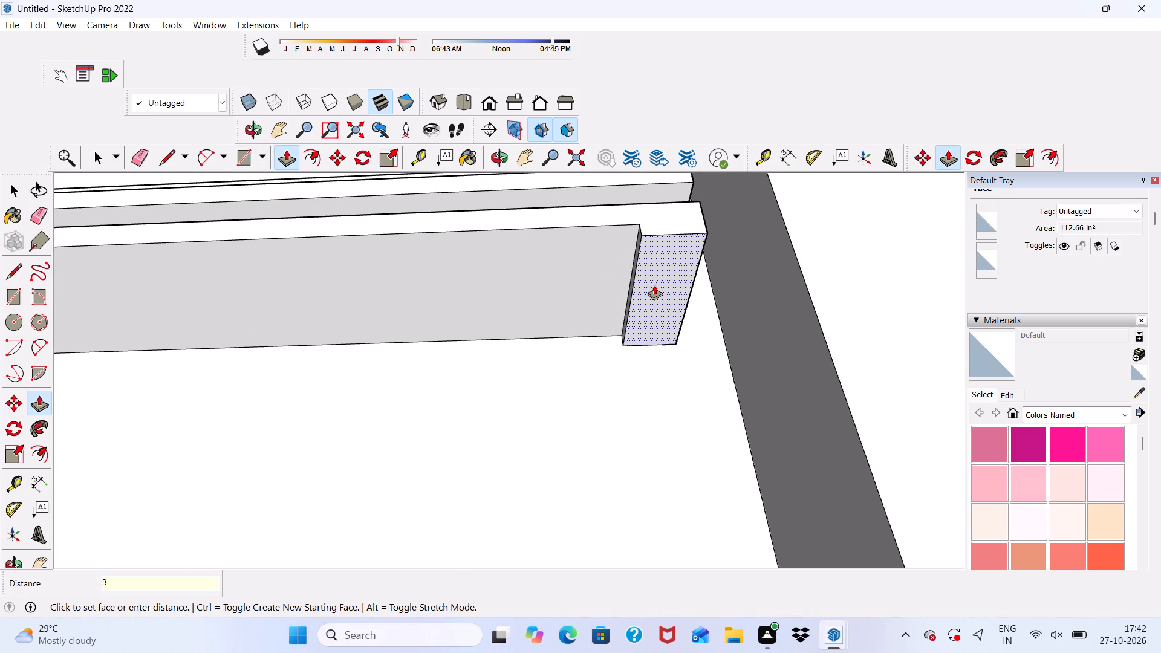
{"action": "key", "text": "shift+quotedbl"}
{"action": "key", "text": "Return"}
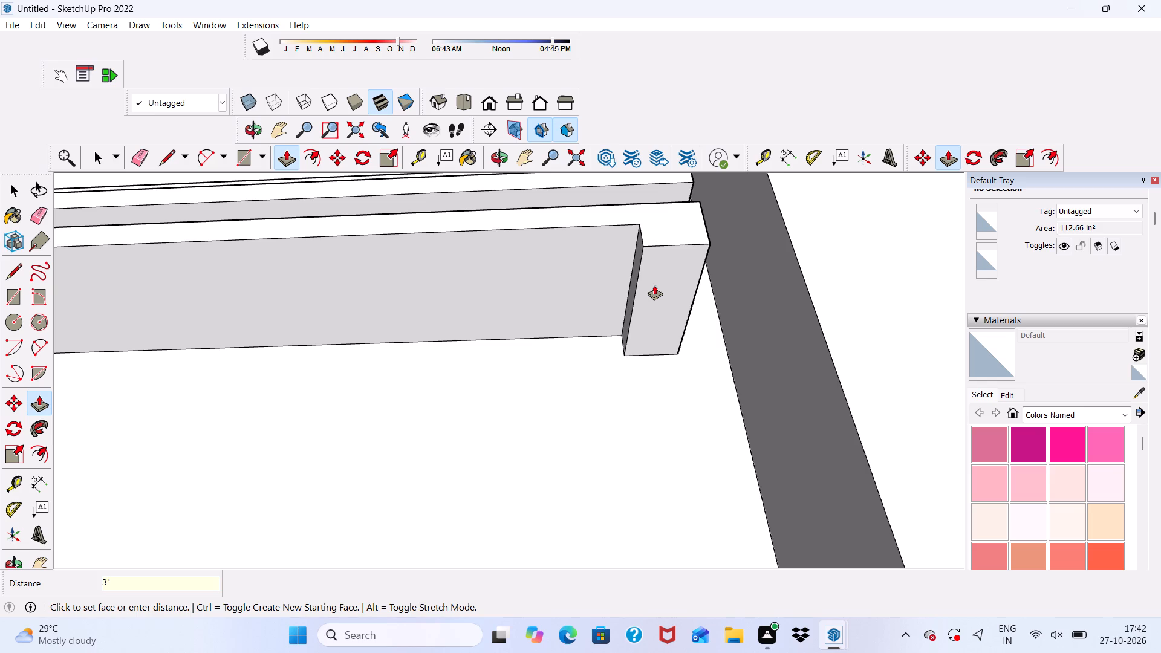
Push/Pull the rectangle at the left end of the sill's underside 3" downward to form a matching bracket.
{"action": "scroll", "coordinate": [654, 285], "scroll_direction": "down", "scroll_amount": 10}
{"action": "scroll", "coordinate": [325, 291], "scroll_direction": "up", "scroll_amount": 5}
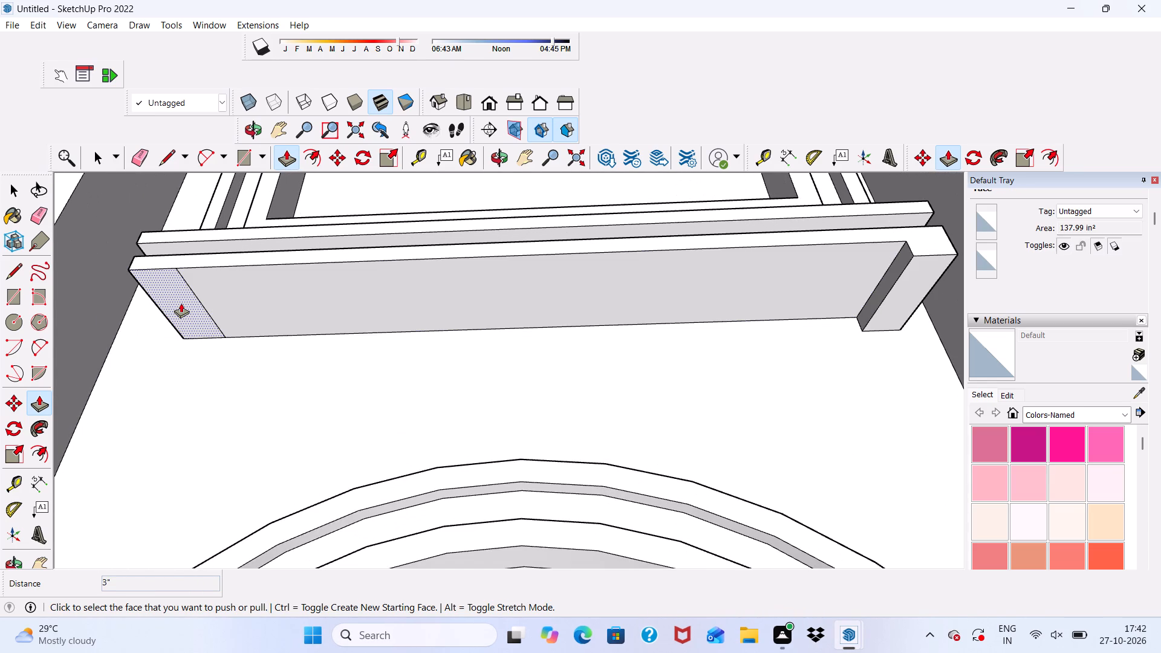
{"action": "left_click", "coordinate": [181, 303]}
{"action": "key", "text": "3"}
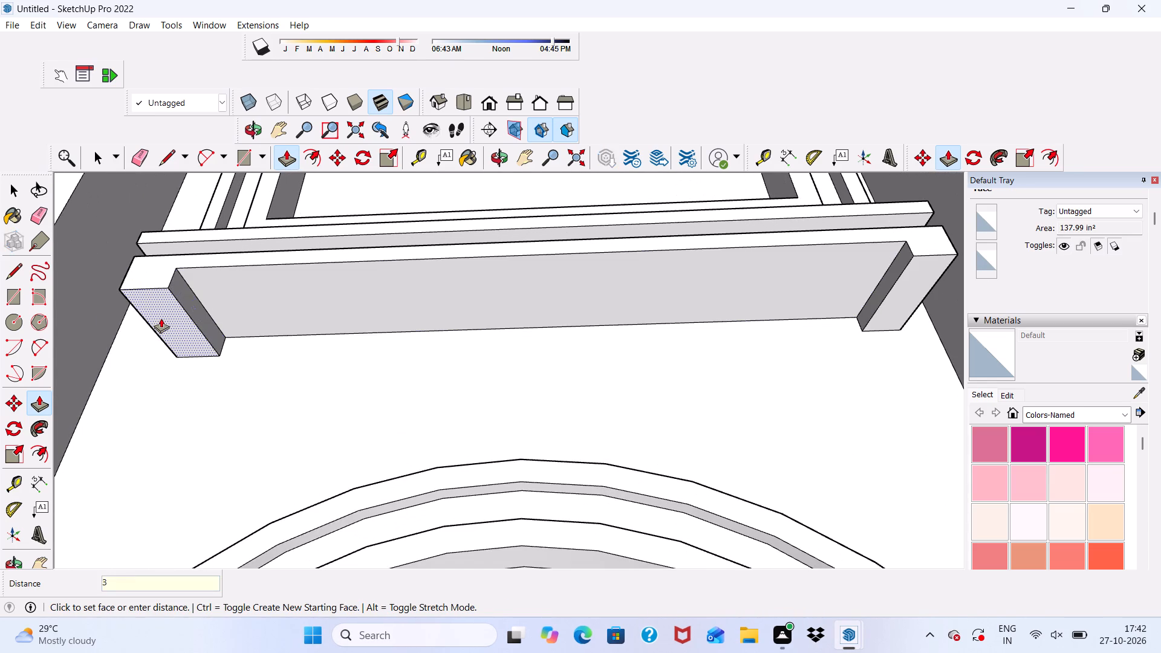
{"action": "key", "text": "shift+quotedbl"}
{"action": "key", "text": "Return"}
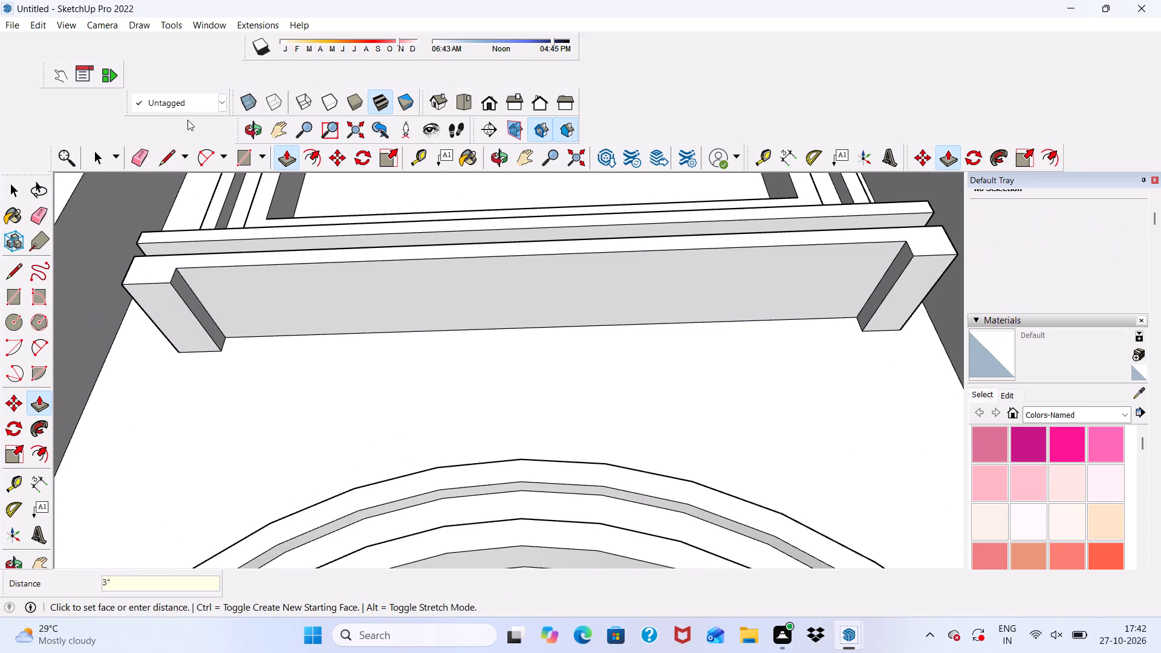
Draw a full-width rectangle about 5 7/16" by 7 11/16" across the middle of the left bracket's underside.
{"action": "left_click", "coordinate": [239, 155]}
{"action": "scroll", "coordinate": [181, 351], "scroll_direction": "up", "scroll_amount": 6}
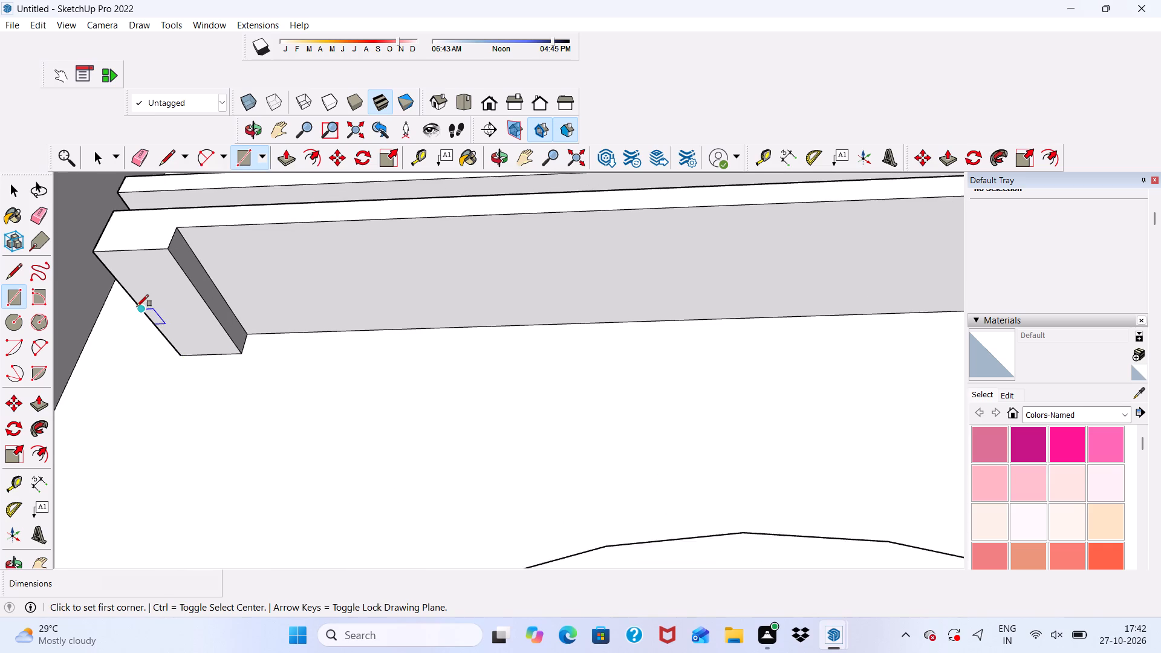
{"action": "scroll", "coordinate": [137, 307], "scroll_direction": "up", "scroll_amount": 2}
{"action": "left_click", "coordinate": [129, 294]}
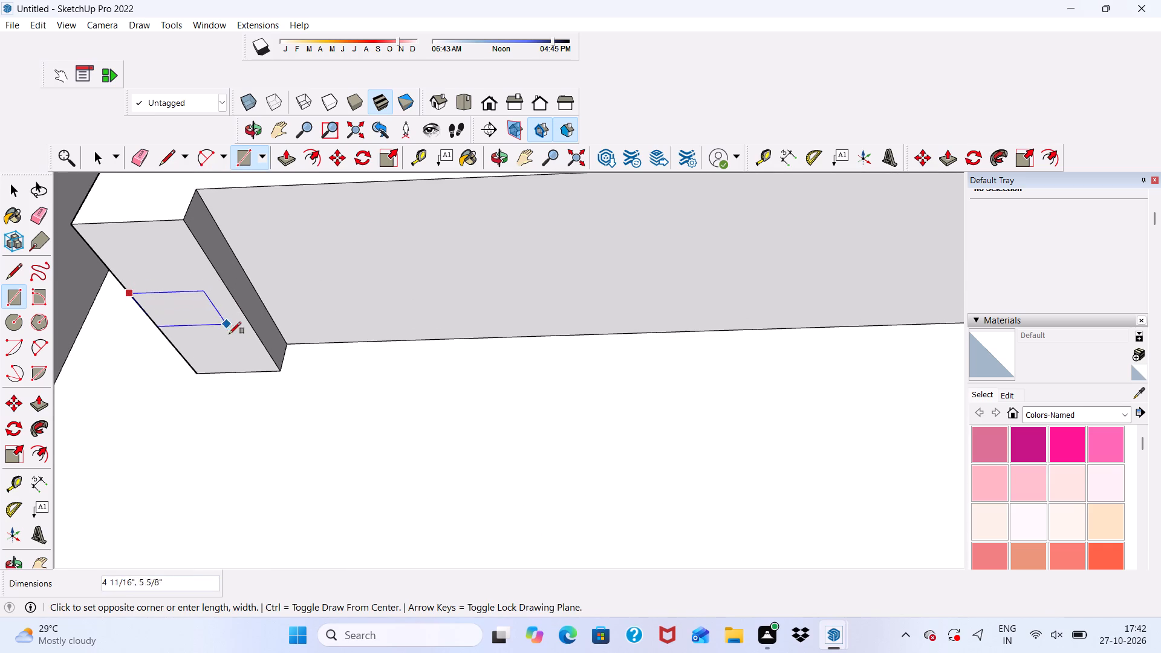
{"action": "left_click", "coordinate": [254, 335]}
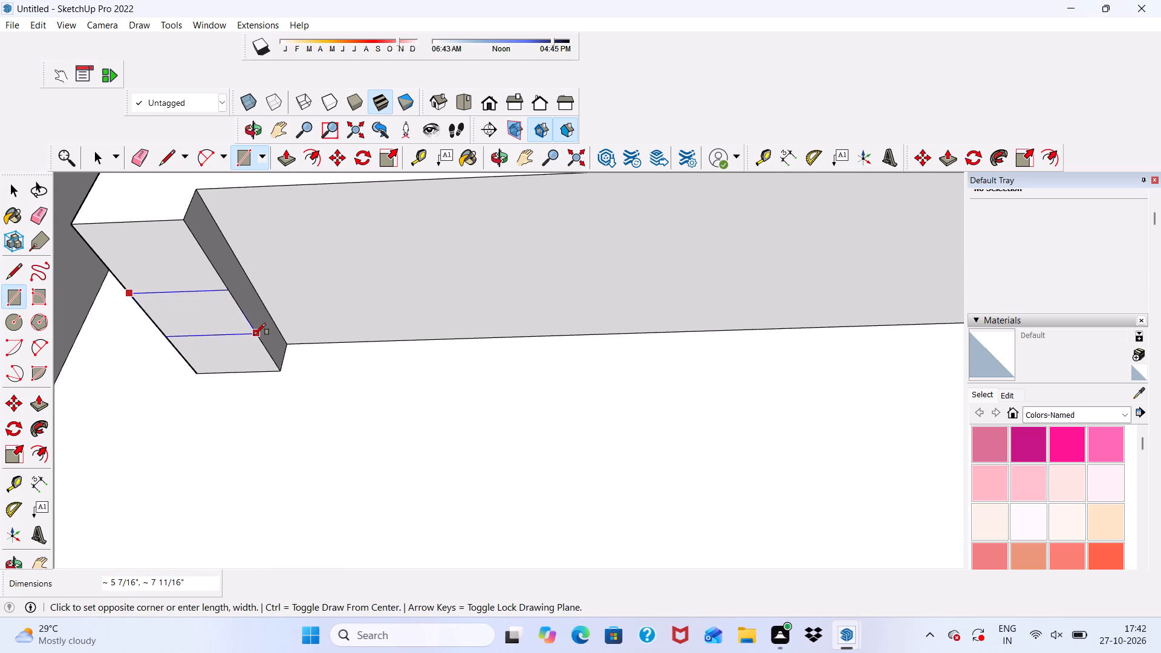
Draw a full-width rectangle about 5 1/8" by 6 1/4" across the middle of the right bracket's underside.
{"action": "scroll", "coordinate": [110, 265], "scroll_direction": "down", "scroll_amount": 6}
{"action": "middle_click_drag", "start_coordinate": [326, 321], "coordinate": [402, 232]}
{"action": "scroll", "coordinate": [403, 232], "scroll_direction": "up", "scroll_amount": 1}
{"action": "scroll", "coordinate": [233, 237], "scroll_direction": "down", "scroll_amount": 6}
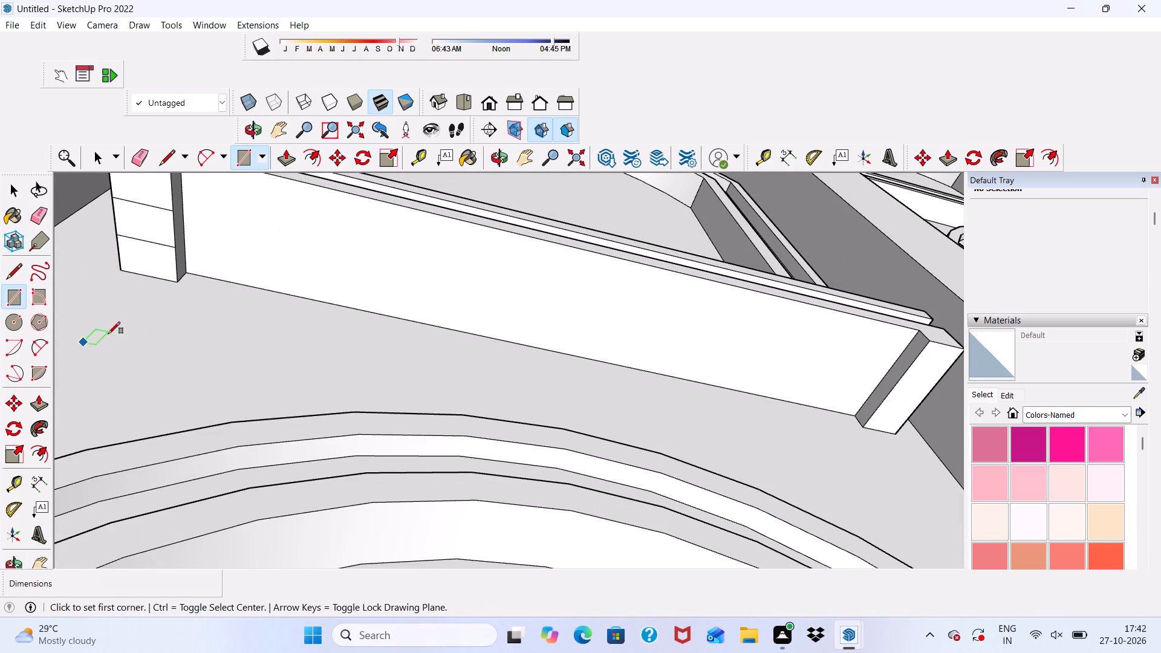
{"action": "scroll", "coordinate": [883, 398], "scroll_direction": "up", "scroll_amount": 4}
{"action": "left_click", "coordinate": [893, 391]}
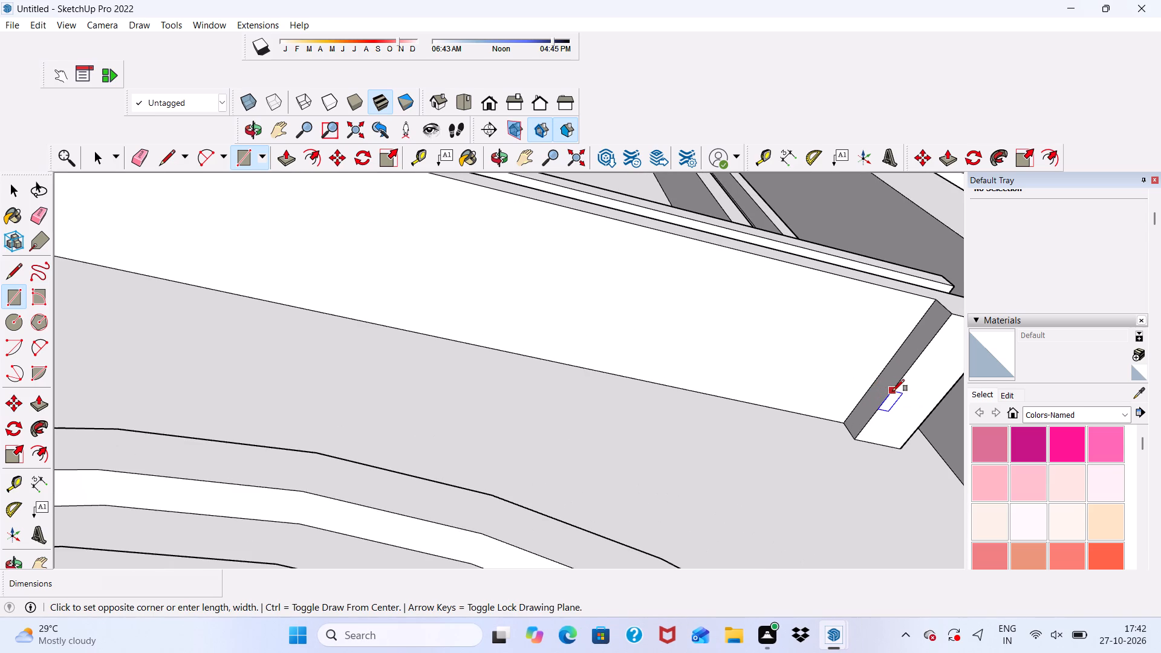
{"action": "scroll", "coordinate": [917, 388], "scroll_direction": "up", "scroll_amount": 1}
{"action": "scroll", "coordinate": [773, 320], "scroll_direction": "down", "scroll_amount": 5}
{"action": "scroll", "coordinate": [854, 374], "scroll_direction": "up", "scroll_amount": 5}
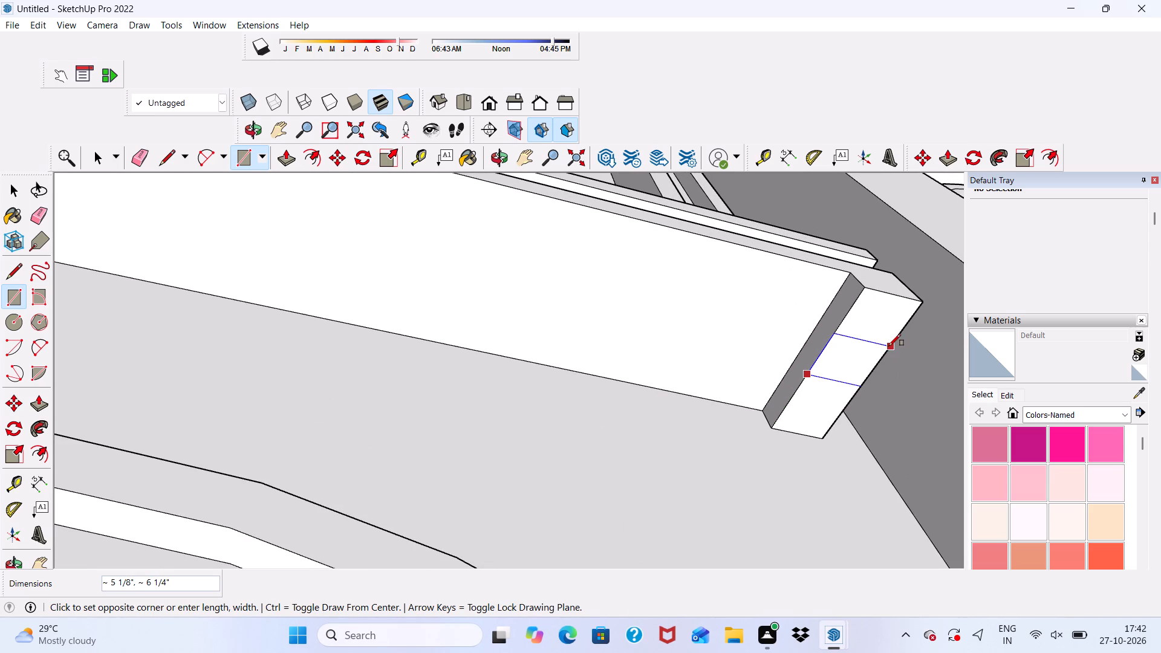
{"action": "left_click", "coordinate": [889, 346]}
Push/Pull the middle rectangle under the right bracket about 1 15/16" downward as a lower step.
{"action": "left_click", "coordinate": [287, 157]}
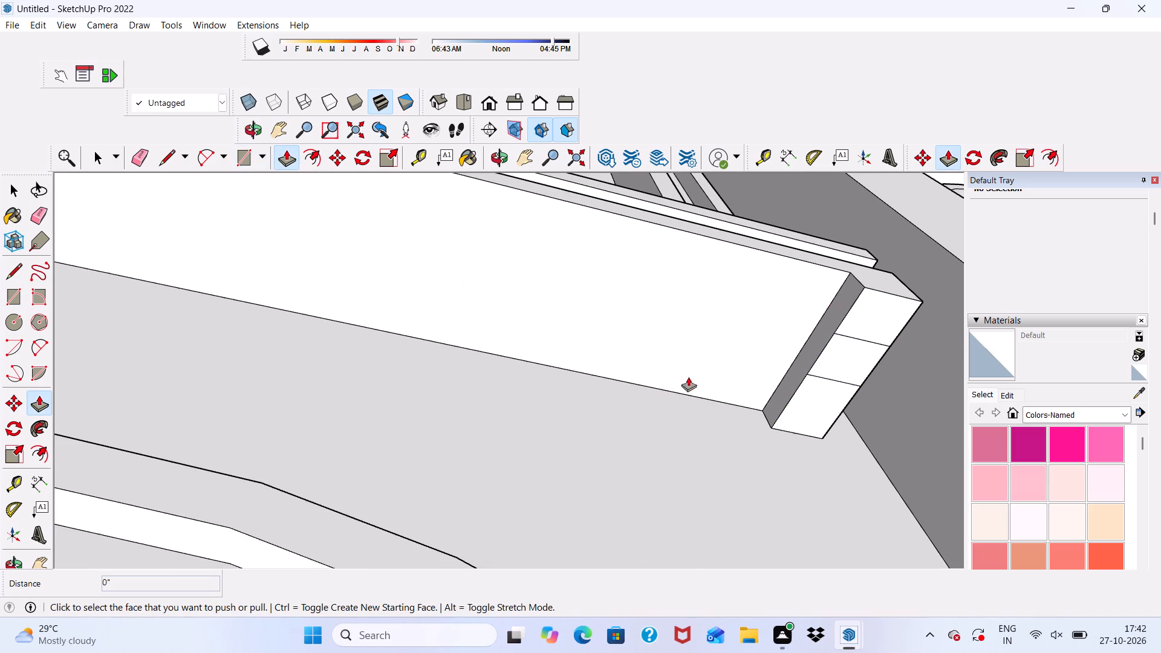
{"action": "scroll", "coordinate": [822, 360], "scroll_direction": "up", "scroll_amount": 1}
{"action": "left_click", "coordinate": [863, 349]}
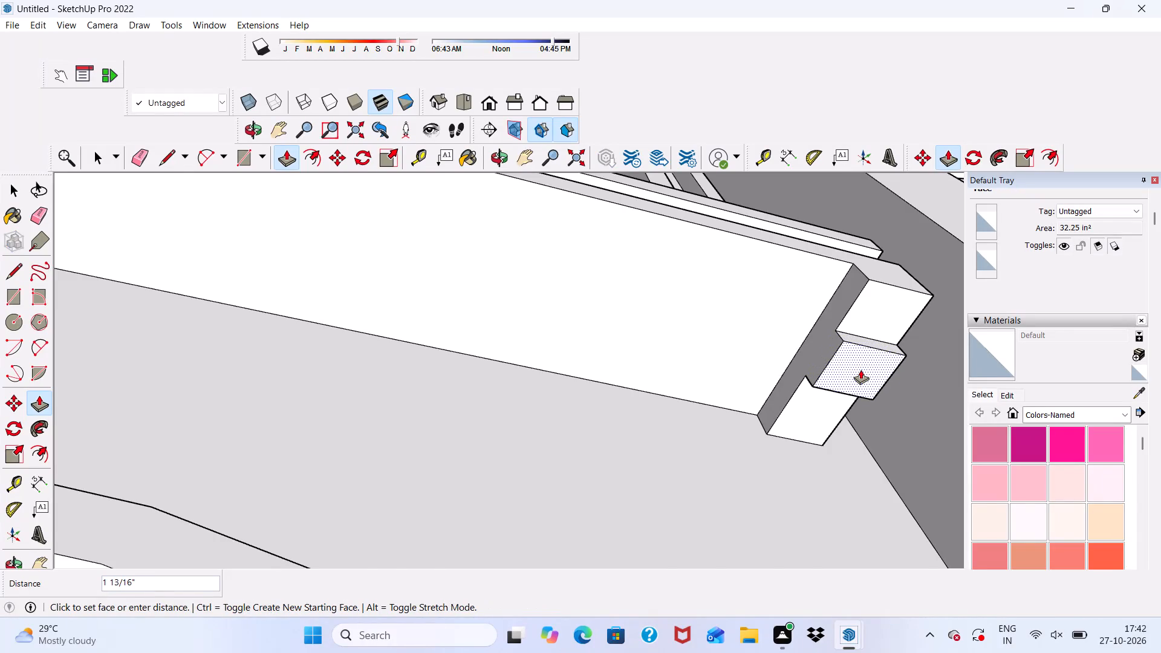
{"action": "left_click", "coordinate": [860, 369]}
Push/Pull the middle rectangle under the left bracket about 2 3/4" downward as a lower step.
{"action": "scroll", "coordinate": [742, 347], "scroll_direction": "down", "scroll_amount": 10}
{"action": "scroll", "coordinate": [277, 238], "scroll_direction": "up", "scroll_amount": 5}
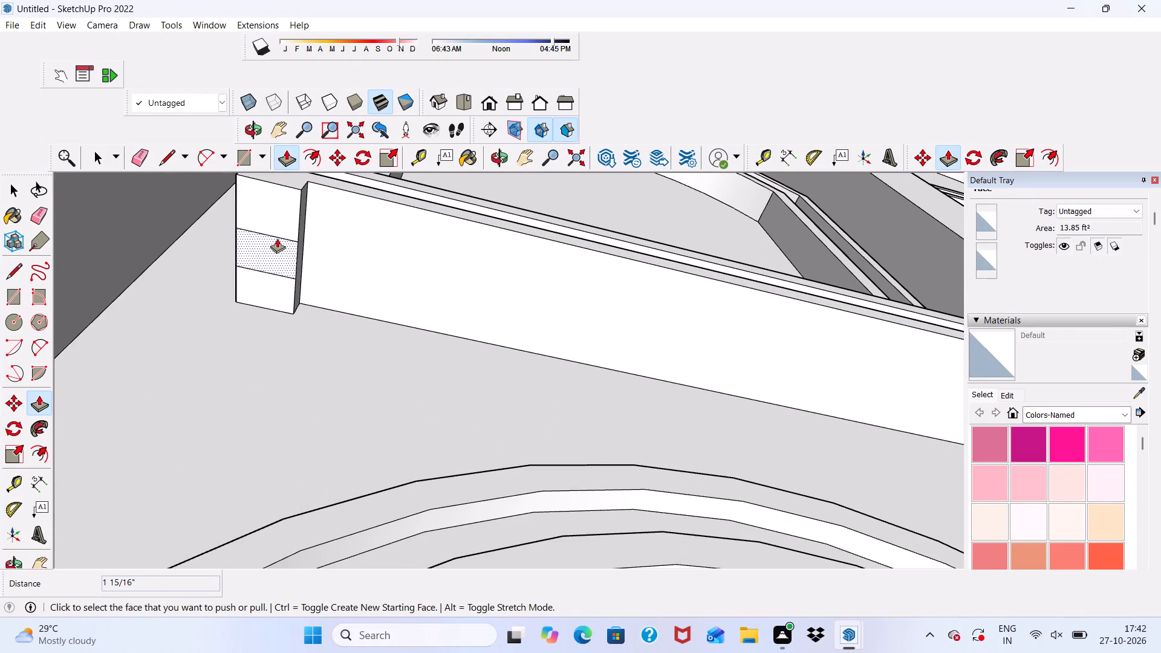
{"action": "left_click", "coordinate": [278, 244]}
{"action": "left_click", "coordinate": [272, 254]}
{"action": "scroll", "coordinate": [272, 254], "scroll_direction": "down", "scroll_amount": 6}
{"action": "middle_click_drag", "start_coordinate": [363, 291], "coordinate": [237, 509]}
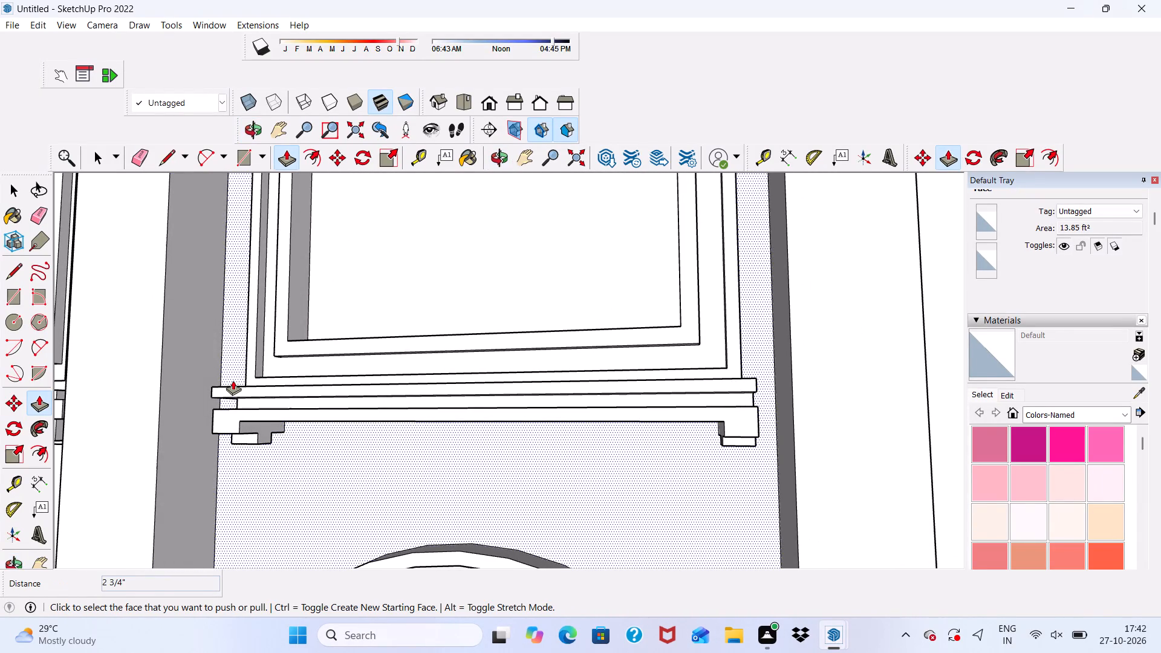
Draw a rectangle about 10' 7/8" by 7 3/8" on the wall directly beneath the third centre-column window frame.
{"action": "key", "text": "space"}
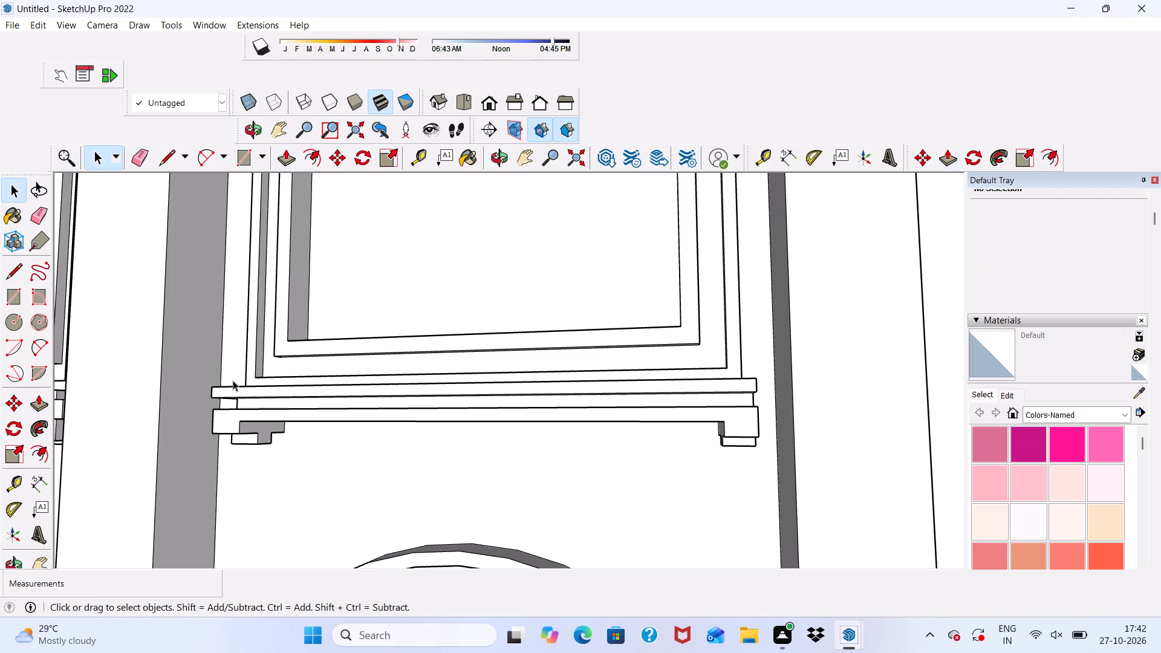
{"action": "scroll", "coordinate": [0, 239], "scroll_direction": "down", "scroll_amount": 5}
{"action": "scroll", "coordinate": [0, 88], "scroll_direction": "down", "scroll_amount": 4}
{"action": "scroll", "coordinate": [56, 426], "scroll_direction": "down", "scroll_amount": 1}
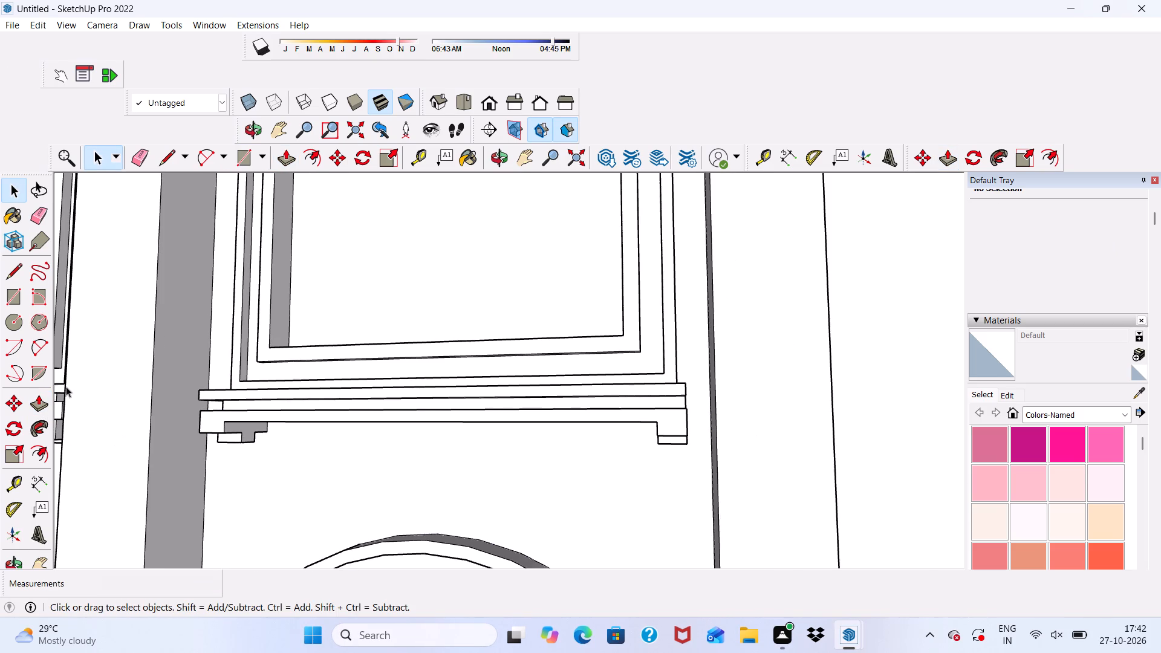
{"action": "scroll", "coordinate": [276, 312], "scroll_direction": "down", "scroll_amount": 12}
{"action": "middle_click_drag", "start_coordinate": [428, 463], "coordinate": [530, 341]}
{"action": "scroll", "coordinate": [527, 344], "scroll_direction": "up", "scroll_amount": 1}
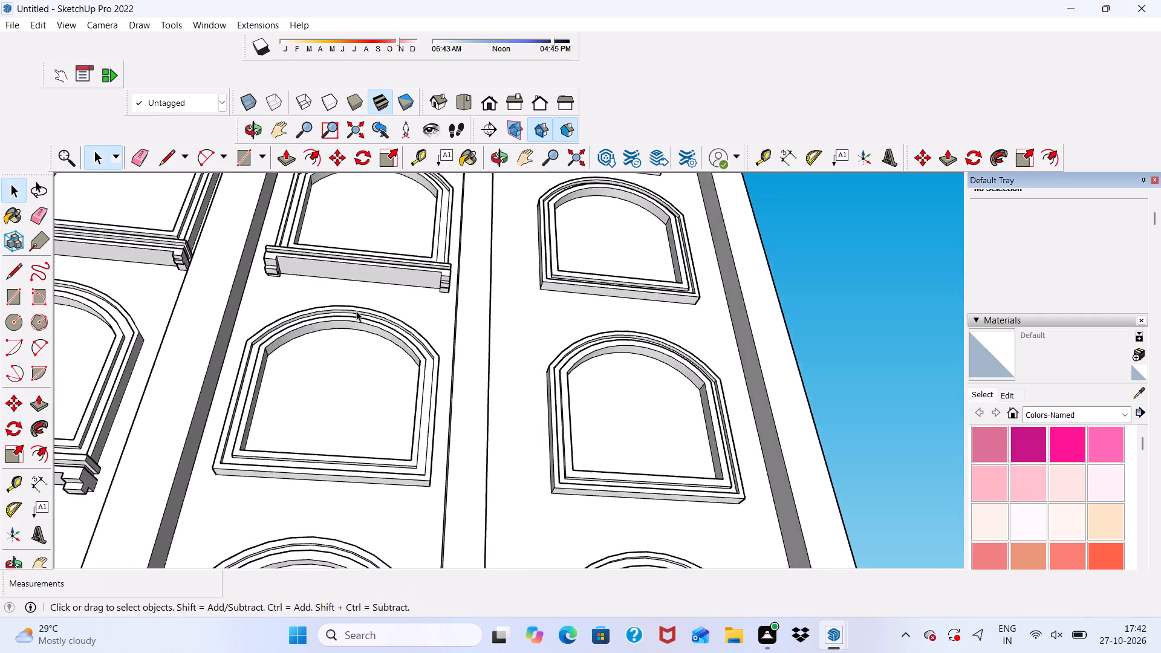
{"action": "scroll", "coordinate": [304, 255], "scroll_direction": "down", "scroll_amount": 12}
{"action": "middle_click_drag", "start_coordinate": [336, 278], "coordinate": [337, 475]}
{"action": "scroll", "coordinate": [265, 347], "scroll_direction": "up", "scroll_amount": 7}
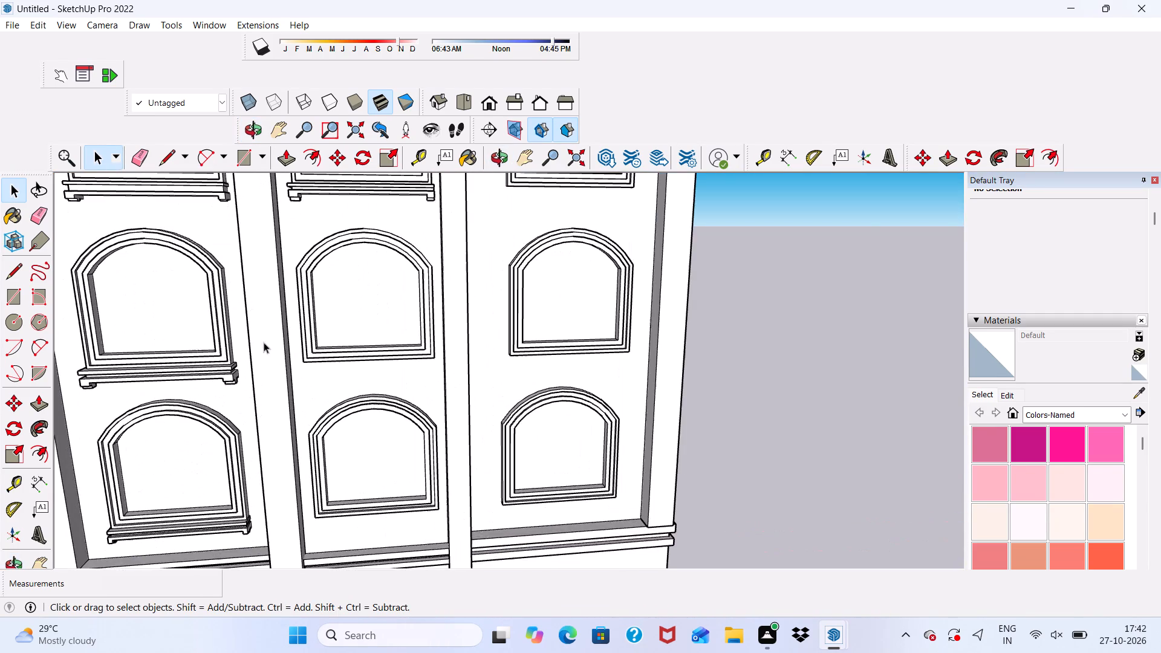
{"action": "scroll", "coordinate": [354, 455], "scroll_direction": "down", "scroll_amount": 1}
{"action": "middle_click_drag", "start_coordinate": [354, 455], "coordinate": [256, 415]}
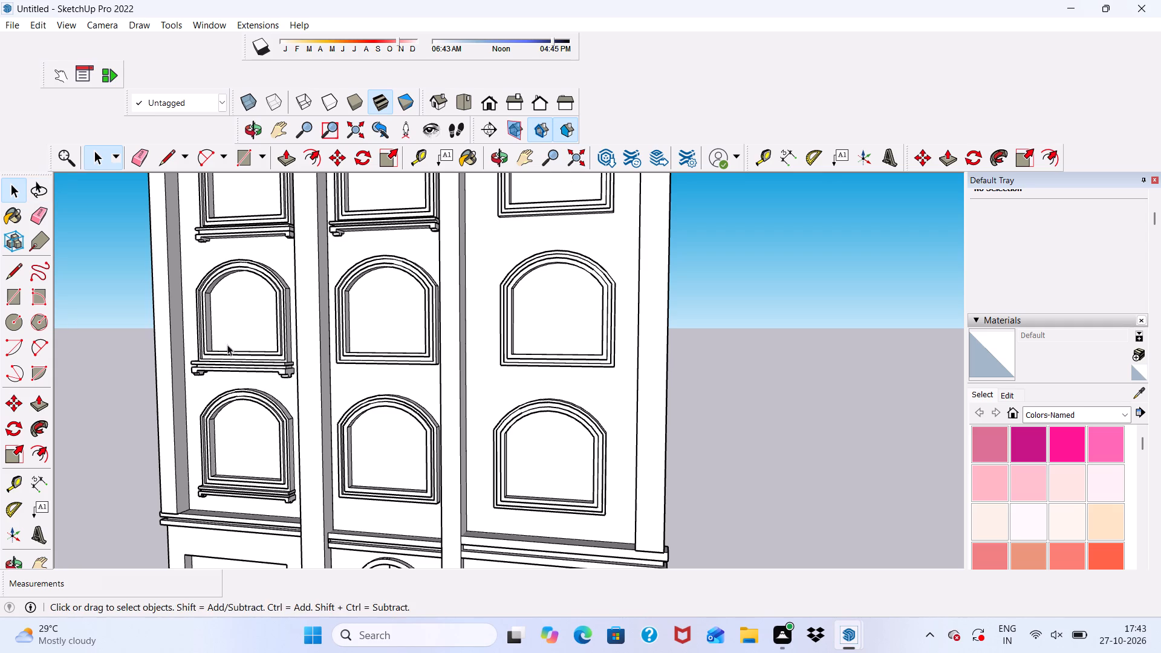
{"action": "left_click", "coordinate": [247, 154]}
{"action": "scroll", "coordinate": [326, 411], "scroll_direction": "up", "scroll_amount": 5}
{"action": "middle_click_drag", "start_coordinate": [343, 413], "coordinate": [359, 308]}
{"action": "scroll", "coordinate": [359, 308], "scroll_direction": "up", "scroll_amount": 6}
{"action": "scroll", "coordinate": [353, 357], "scroll_direction": "up", "scroll_amount": 8}
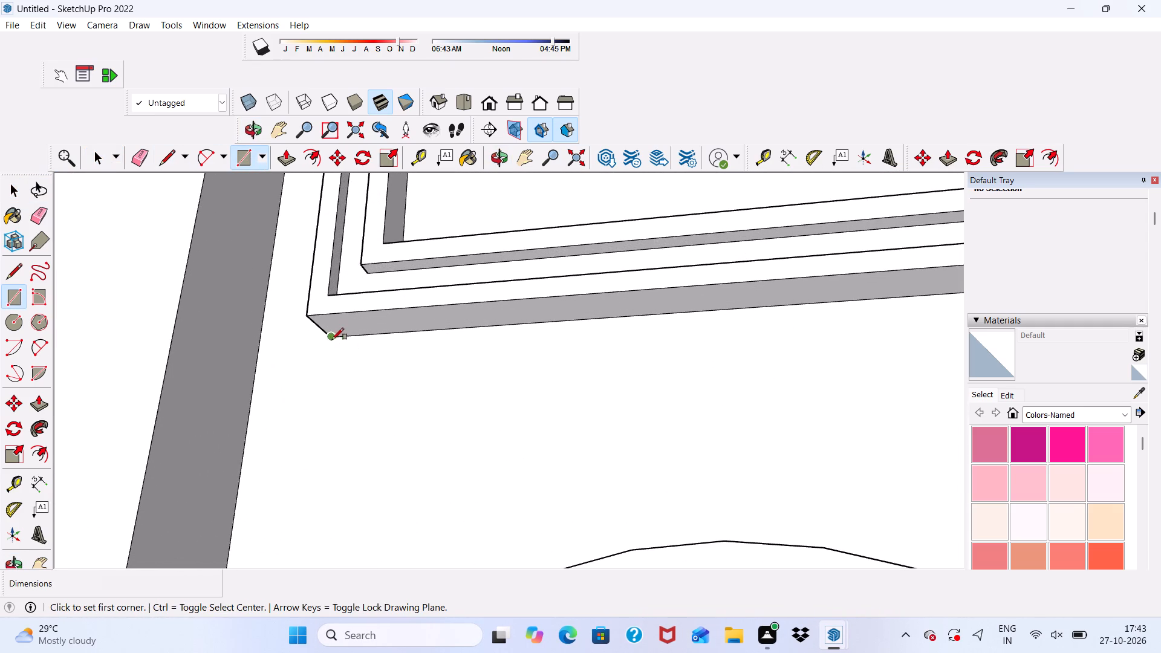
{"action": "left_click", "coordinate": [330, 339]}
{"action": "scroll", "coordinate": [351, 364], "scroll_direction": "down", "scroll_amount": 12}
{"action": "scroll", "coordinate": [574, 371], "scroll_direction": "up", "scroll_amount": 11}
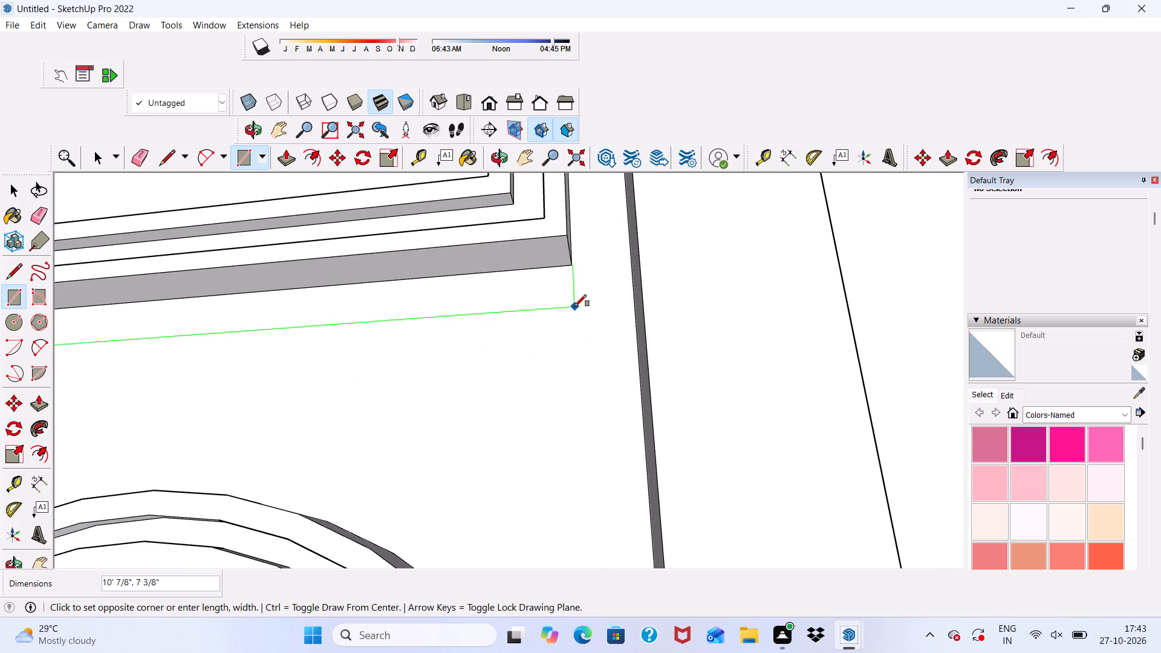
{"action": "left_click", "coordinate": [574, 307]}
Push/Pull the new rectangle under the window 1' outward to form the sill block.
{"action": "left_click", "coordinate": [290, 149]}
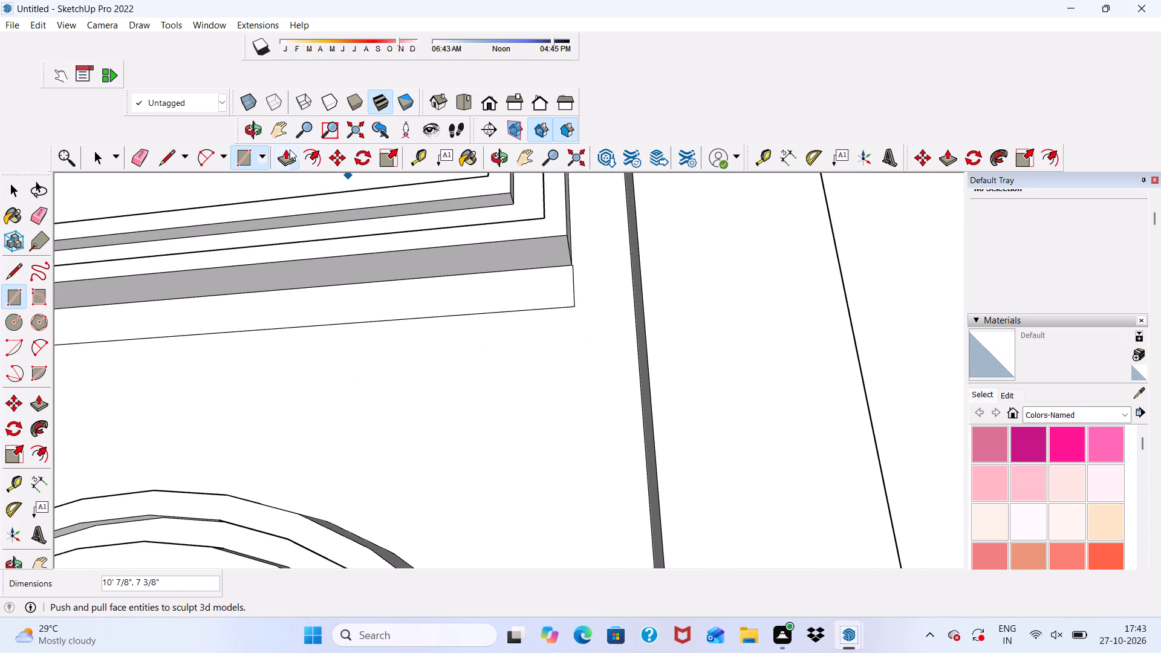
{"action": "scroll", "coordinate": [303, 292], "scroll_direction": "up", "scroll_amount": 4}
{"action": "left_click", "coordinate": [304, 294]}
{"action": "scroll", "coordinate": [207, 247], "scroll_direction": "down", "scroll_amount": 2}
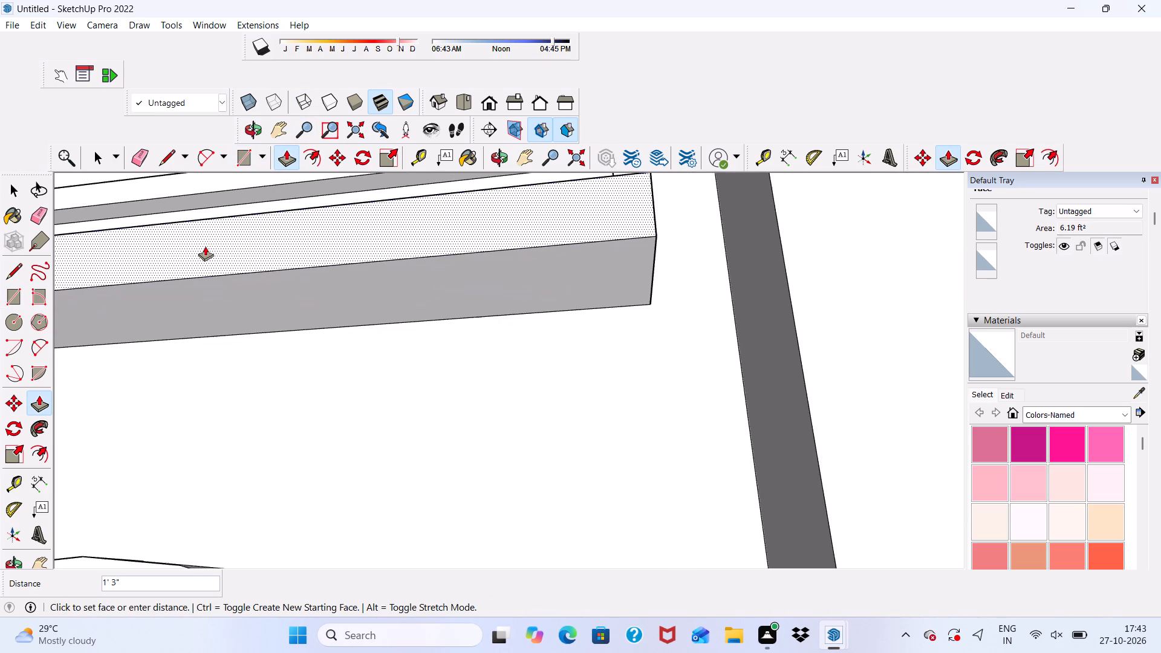
{"action": "type", "text": "1'"}
{"action": "key", "text": "Return"}
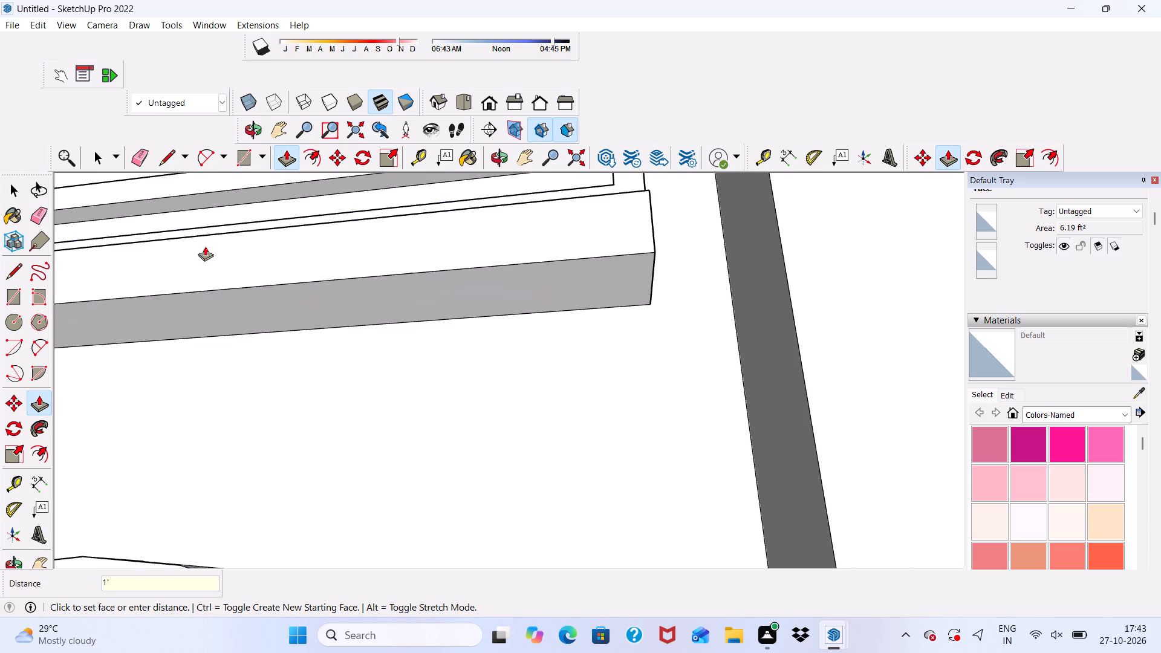
Draw a full-width strip rectangle, about 10' 7/8" long, along the upper edge of the sill block's front face.
{"action": "scroll", "coordinate": [209, 262], "scroll_direction": "down", "scroll_amount": 6}
{"action": "middle_click_drag", "start_coordinate": [261, 269], "coordinate": [244, 571]}
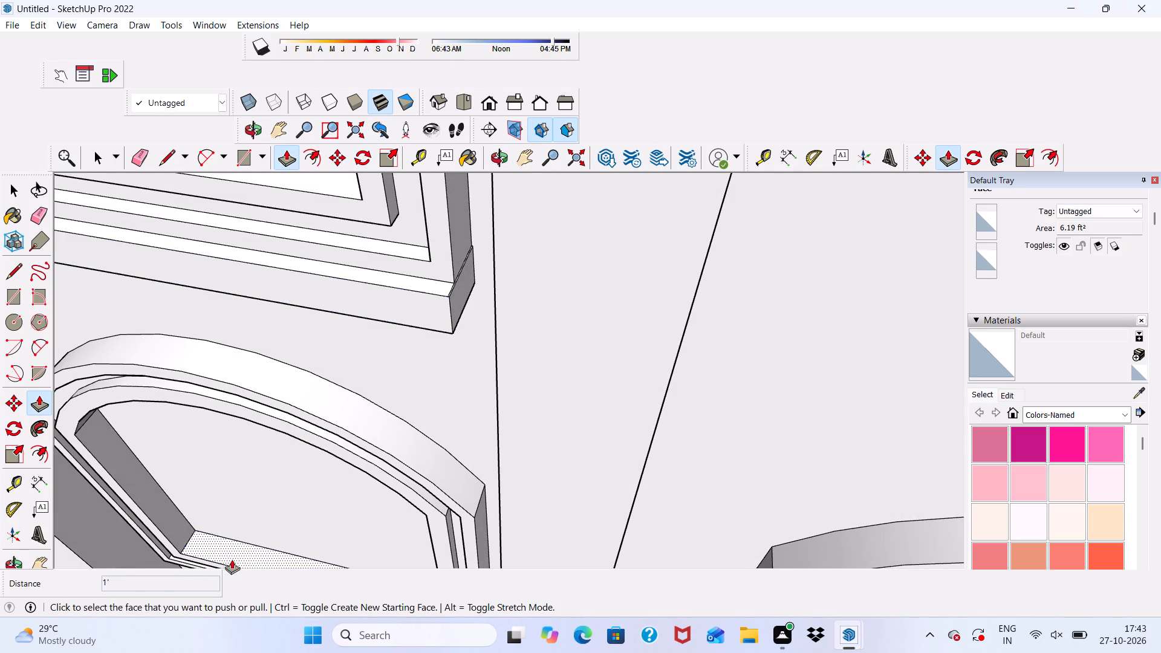
{"action": "left_click", "coordinate": [244, 155]}
{"action": "scroll", "coordinate": [245, 160], "scroll_direction": "down", "scroll_amount": 13}
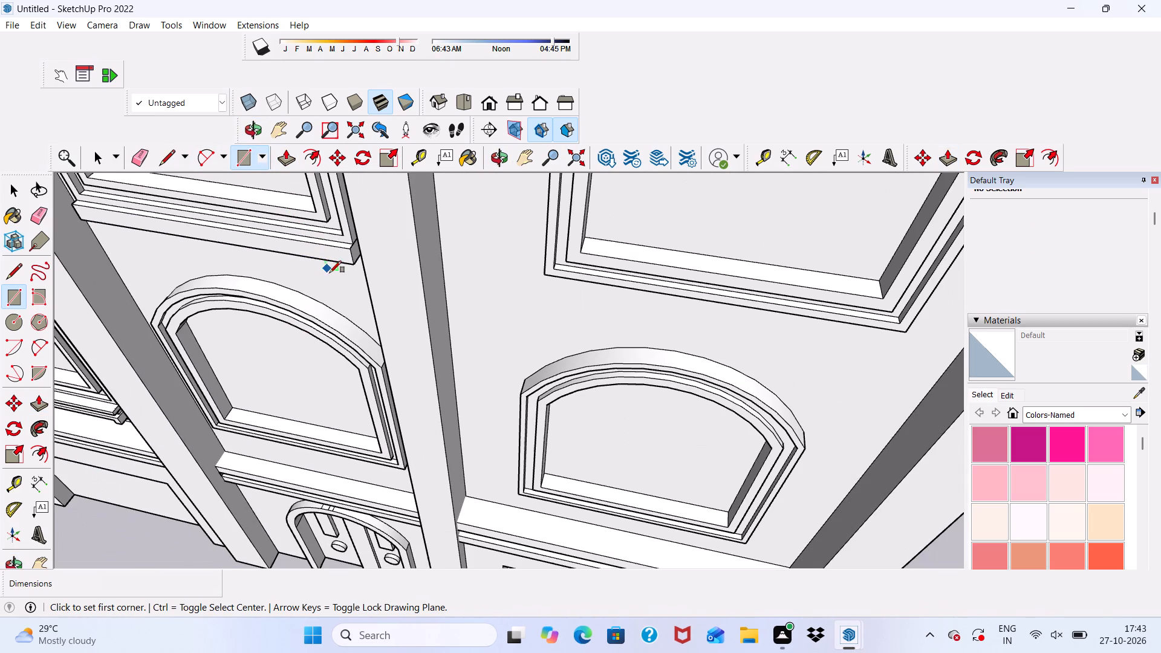
{"action": "scroll", "coordinate": [122, 224], "scroll_direction": "up", "scroll_amount": 2}
{"action": "scroll", "coordinate": [123, 223], "scroll_direction": "down", "scroll_amount": 6}
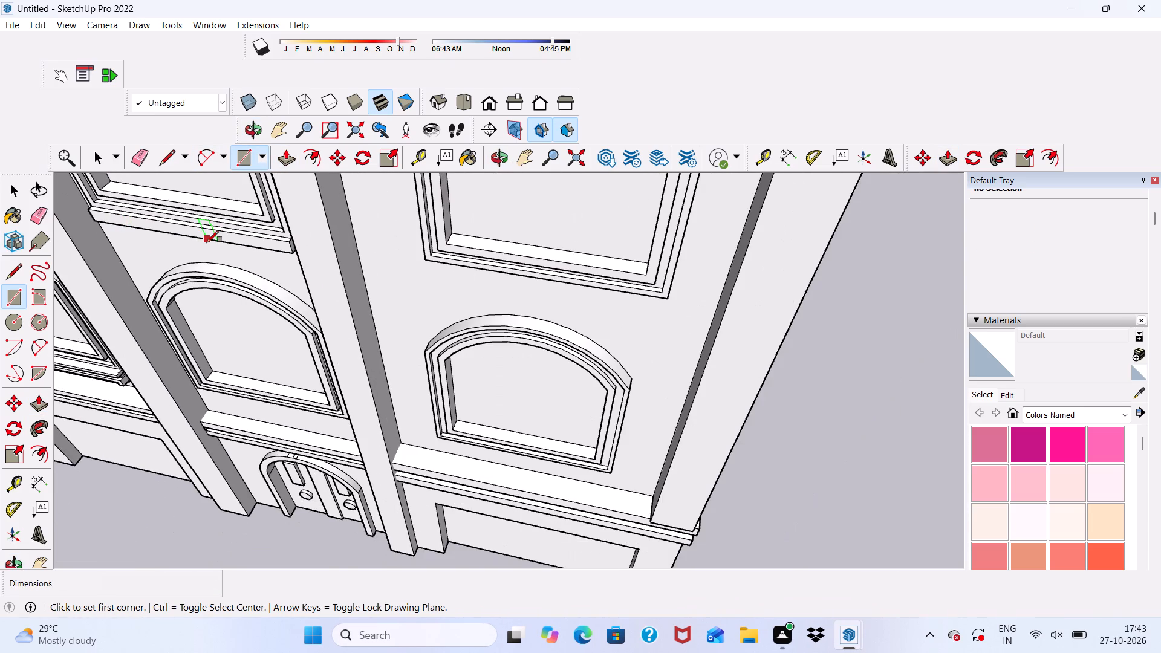
{"action": "scroll", "coordinate": [213, 241], "scroll_direction": "down", "scroll_amount": 7}
{"action": "scroll", "coordinate": [191, 257], "scroll_direction": "up", "scroll_amount": 15}
{"action": "middle_click_drag", "start_coordinate": [157, 202], "coordinate": [255, 57]}
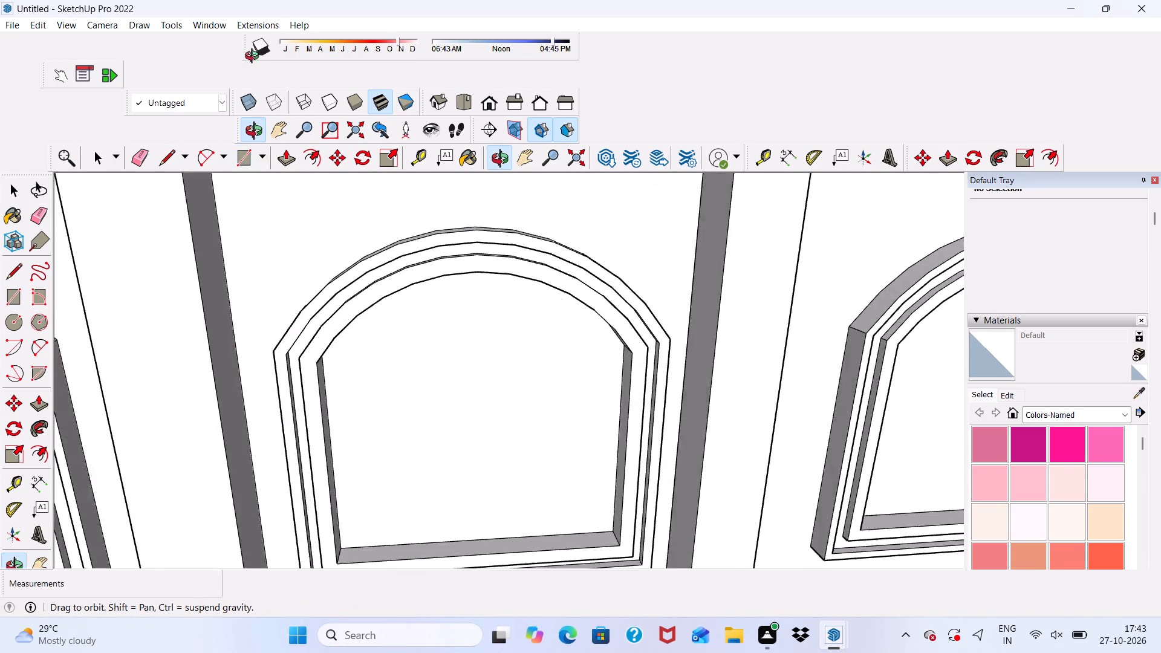
{"action": "middle_click_drag", "start_coordinate": [255, 57], "coordinate": [342, 206]}
{"action": "scroll", "coordinate": [303, 358], "scroll_direction": "up", "scroll_amount": 8}
{"action": "scroll", "coordinate": [244, 343], "scroll_direction": "up", "scroll_amount": 7}
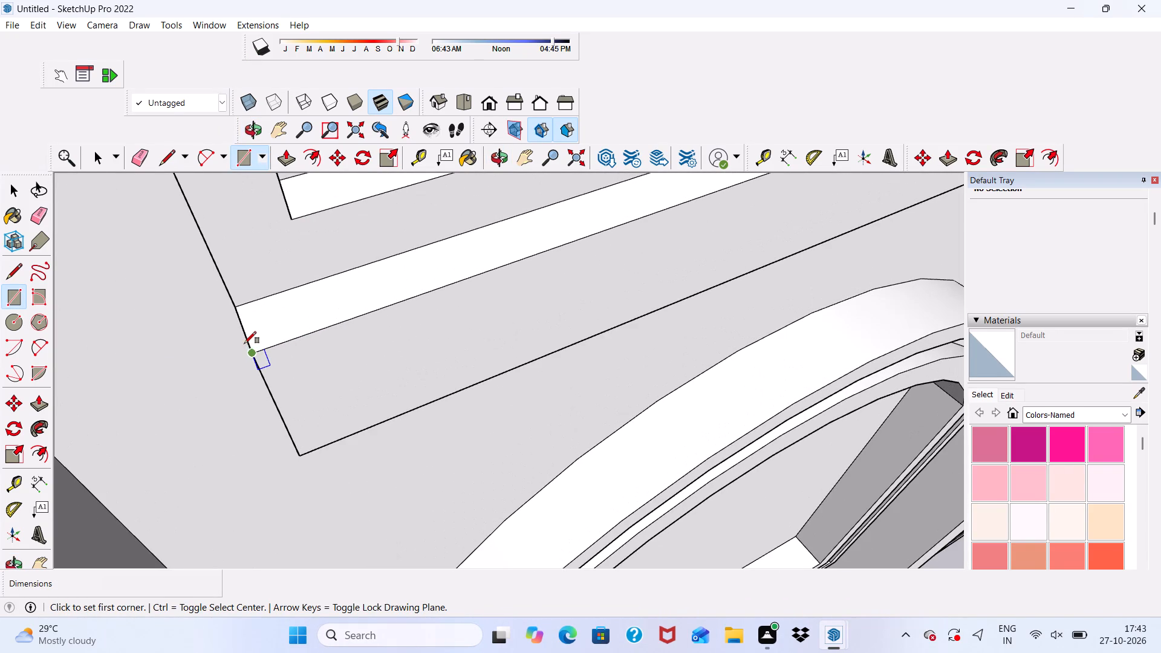
{"action": "scroll", "coordinate": [244, 343], "scroll_direction": "up", "scroll_amount": 1}
{"action": "left_click", "coordinate": [250, 357]}
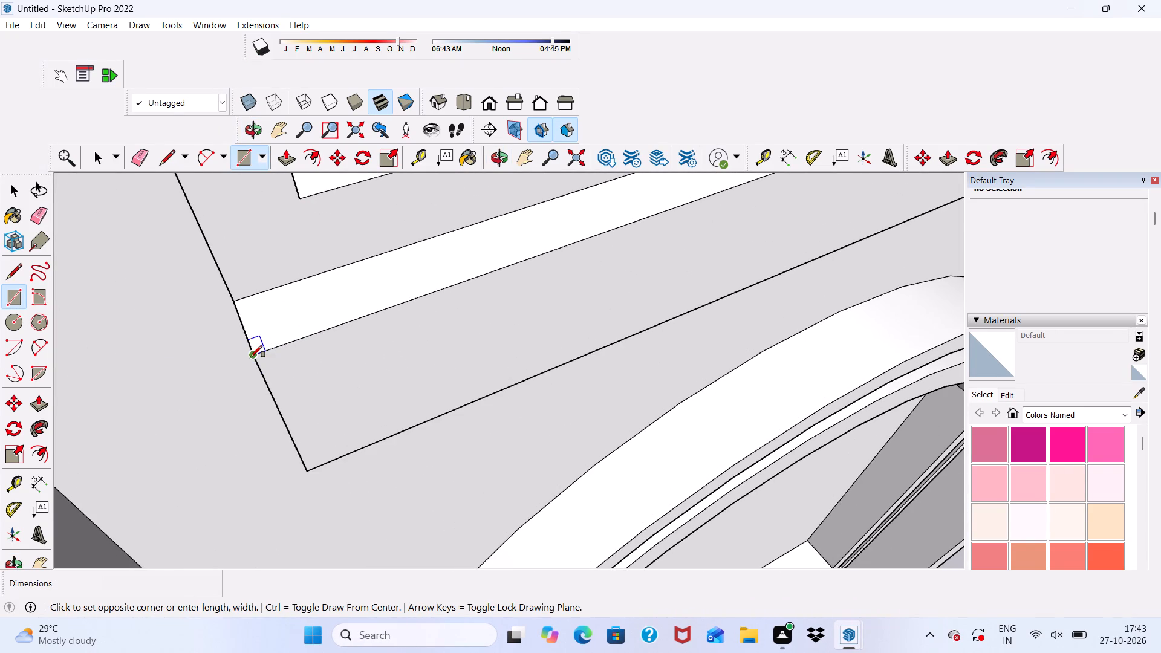
{"action": "scroll", "coordinate": [238, 369], "scroll_direction": "down", "scroll_amount": 6}
{"action": "scroll", "coordinate": [244, 362], "scroll_direction": "up", "scroll_amount": 1}
{"action": "scroll", "coordinate": [154, 336], "scroll_direction": "down", "scroll_amount": 7}
{"action": "scroll", "coordinate": [435, 275], "scroll_direction": "down", "scroll_amount": 7}
{"action": "scroll", "coordinate": [211, 345], "scroll_direction": "down", "scroll_amount": 3}
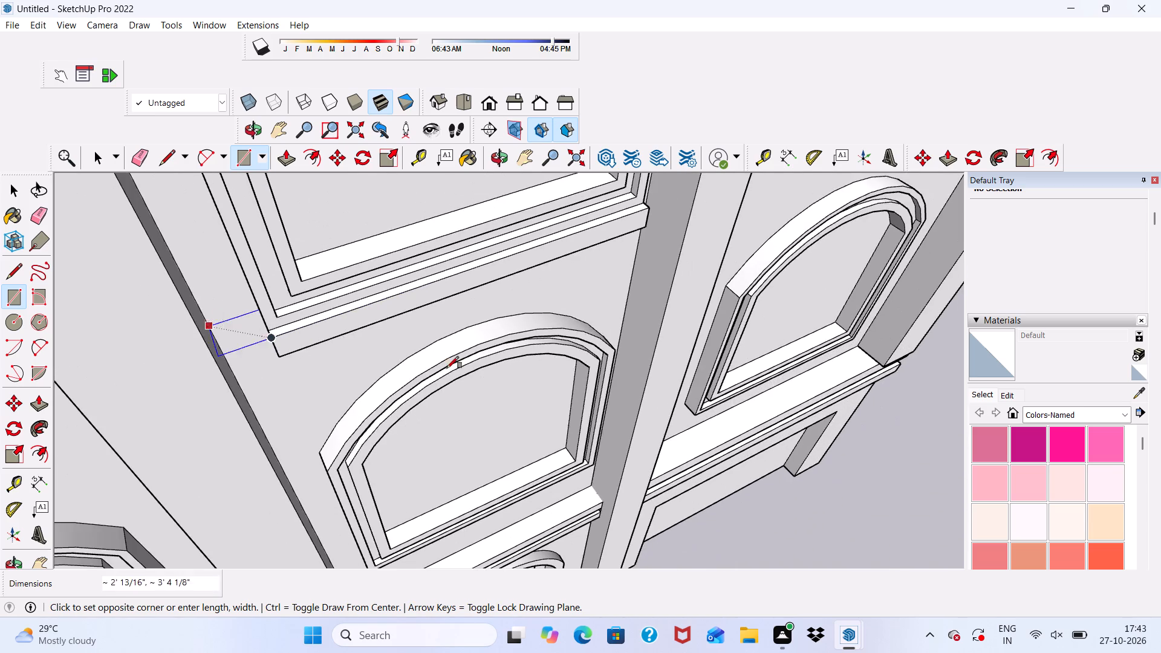
{"action": "scroll", "coordinate": [447, 368], "scroll_direction": "down", "scroll_amount": 2}
{"action": "middle_click_drag", "start_coordinate": [510, 303], "coordinate": [449, 259]}
{"action": "scroll", "coordinate": [490, 240], "scroll_direction": "up", "scroll_amount": 7}
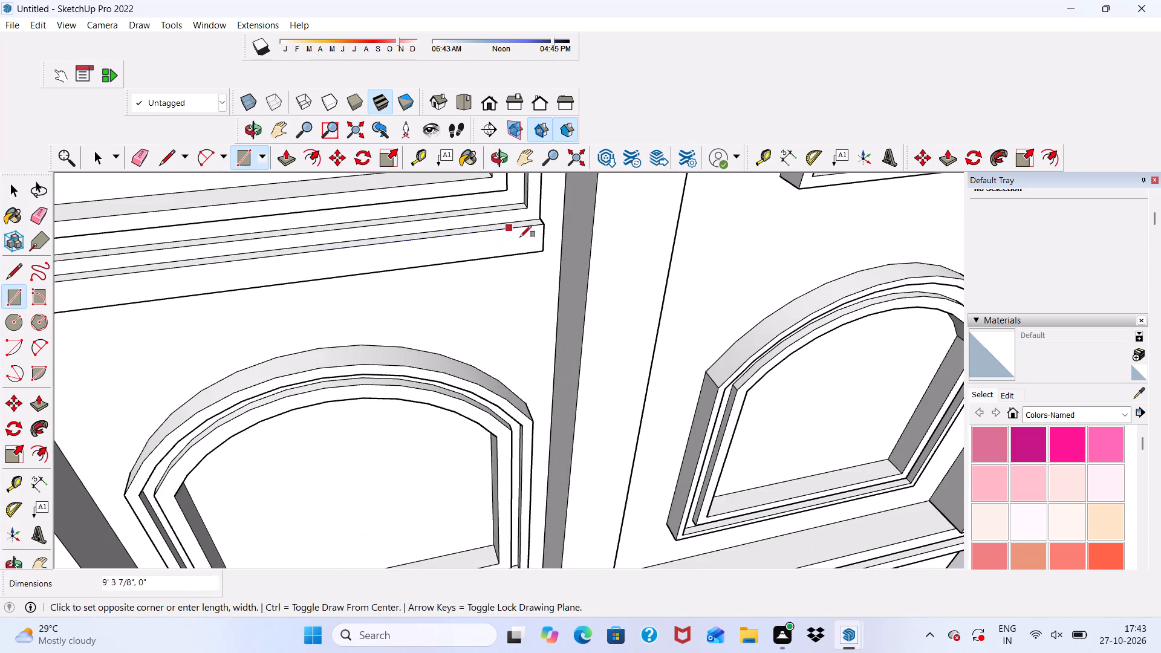
{"action": "scroll", "coordinate": [524, 239], "scroll_direction": "up", "scroll_amount": 11}
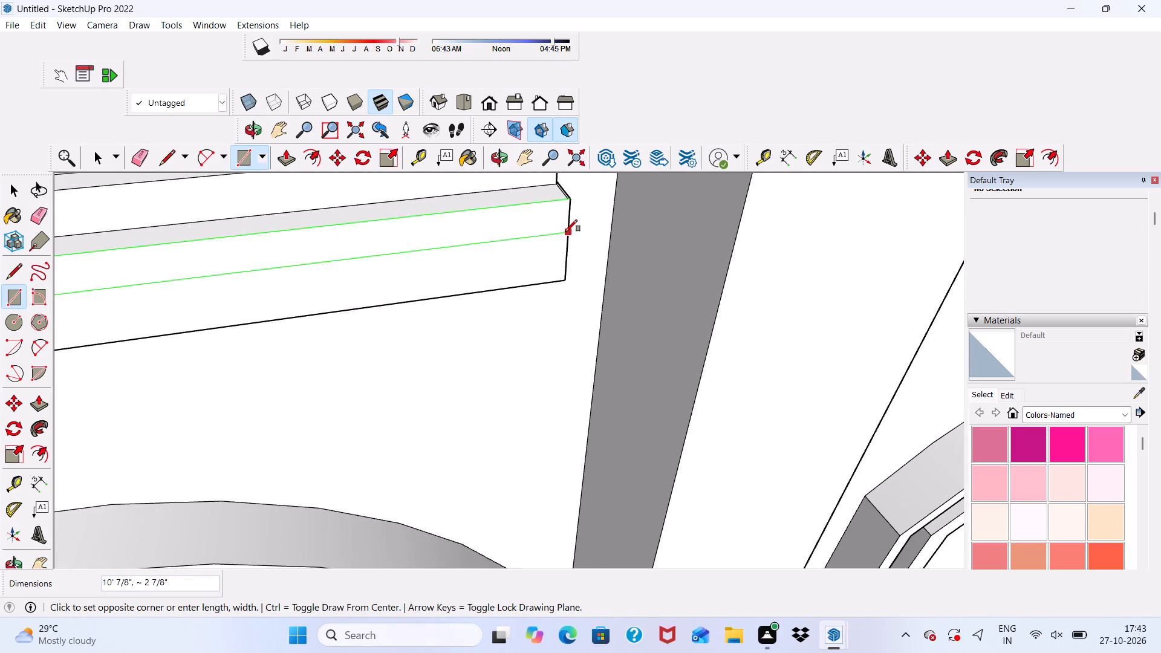
{"action": "left_click", "coordinate": [565, 225]}
Draw a full-width rectangle about 10' 7/8" by 2 9/16" along the lower edge of the sill block's front face.
{"action": "scroll", "coordinate": [565, 225], "scroll_direction": "down", "scroll_amount": 6}
{"action": "scroll", "coordinate": [541, 271], "scroll_direction": "up", "scroll_amount": 1}
{"action": "scroll", "coordinate": [541, 271], "scroll_direction": "down", "scroll_amount": 11}
{"action": "scroll", "coordinate": [308, 290], "scroll_direction": "up", "scroll_amount": 10}
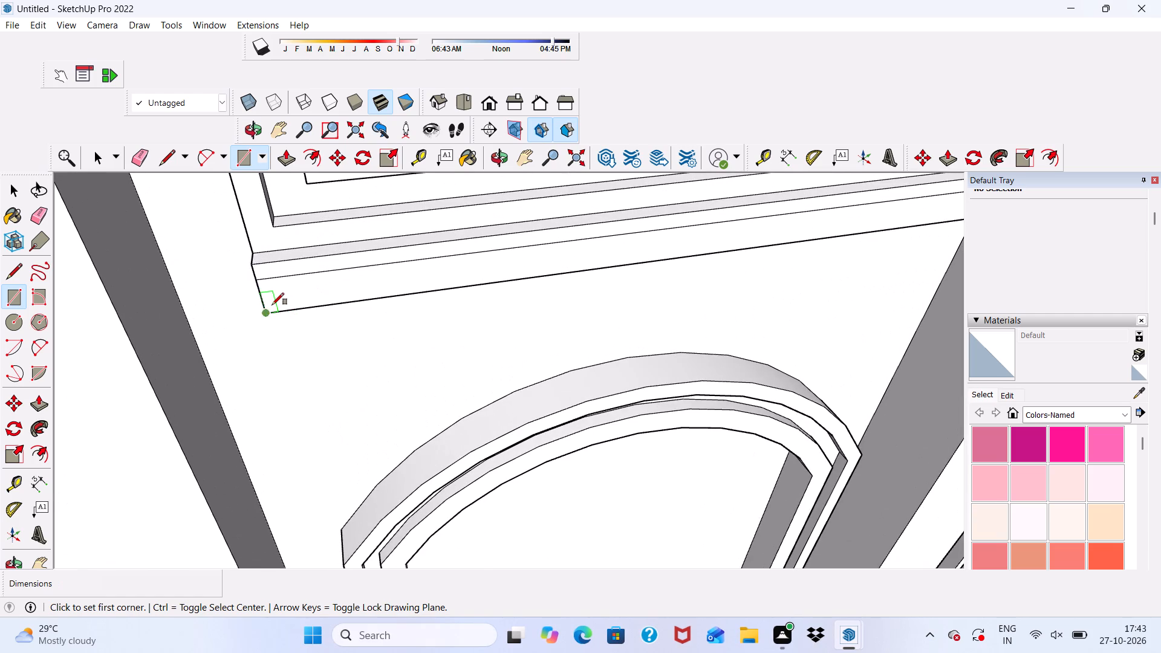
{"action": "left_click", "coordinate": [267, 308]}
{"action": "scroll", "coordinate": [146, 290], "scroll_direction": "down", "scroll_amount": 6}
{"action": "scroll", "coordinate": [258, 274], "scroll_direction": "down", "scroll_amount": 6}
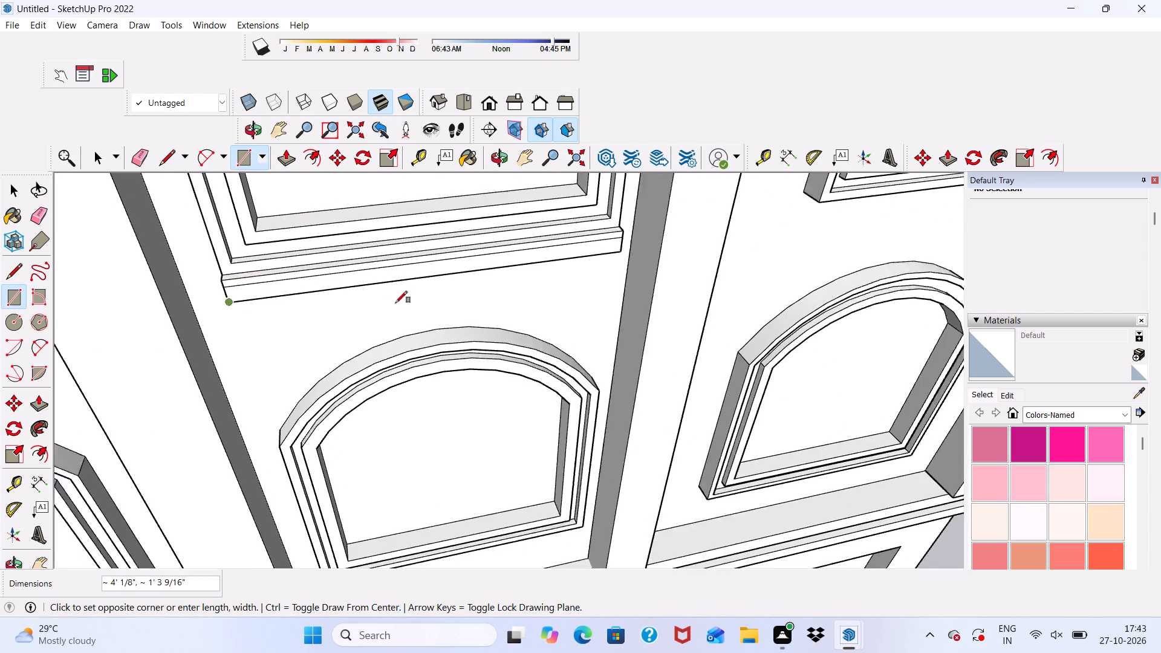
{"action": "scroll", "coordinate": [506, 283], "scroll_direction": "up", "scroll_amount": 5}
{"action": "scroll", "coordinate": [578, 242], "scroll_direction": "up", "scroll_amount": 3}
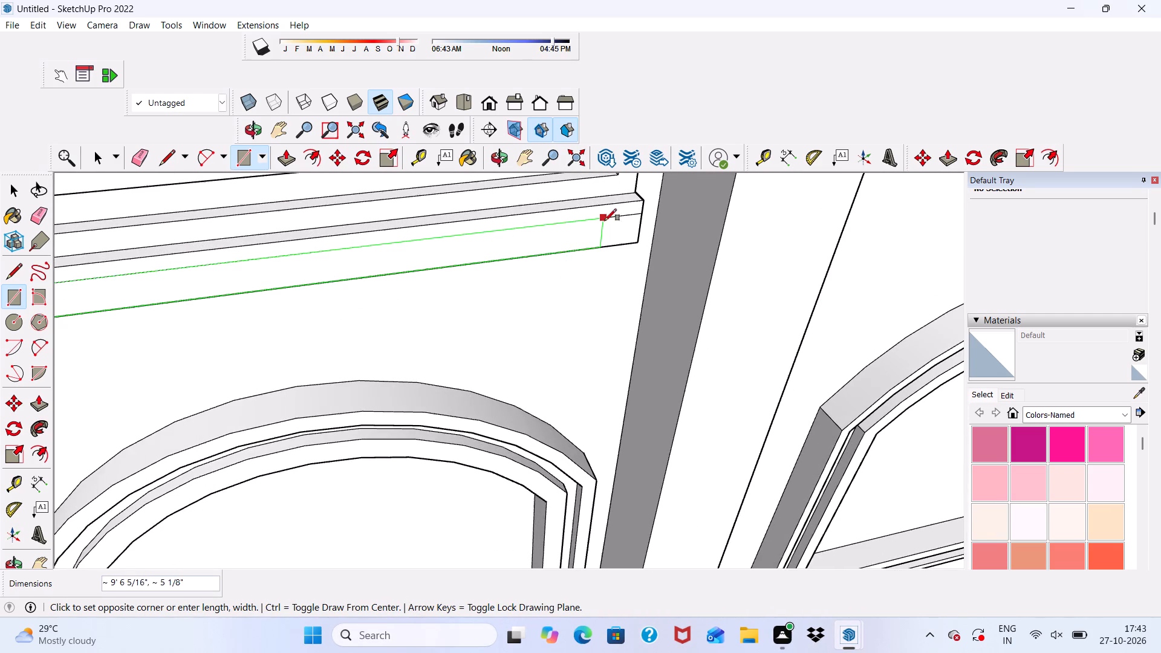
{"action": "scroll", "coordinate": [622, 222], "scroll_direction": "up", "scroll_amount": 3}
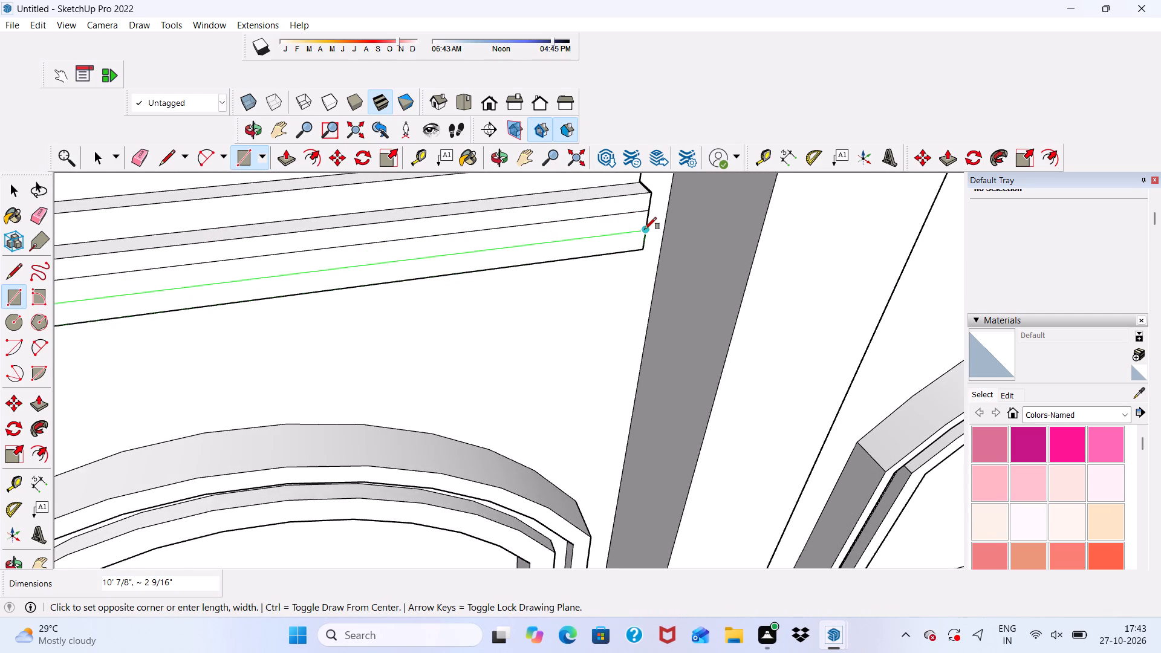
{"action": "left_click", "coordinate": [645, 229]}
Push/Pull the lower strip of the sill block's front face 6" outward.
{"action": "left_click", "coordinate": [282, 159]}
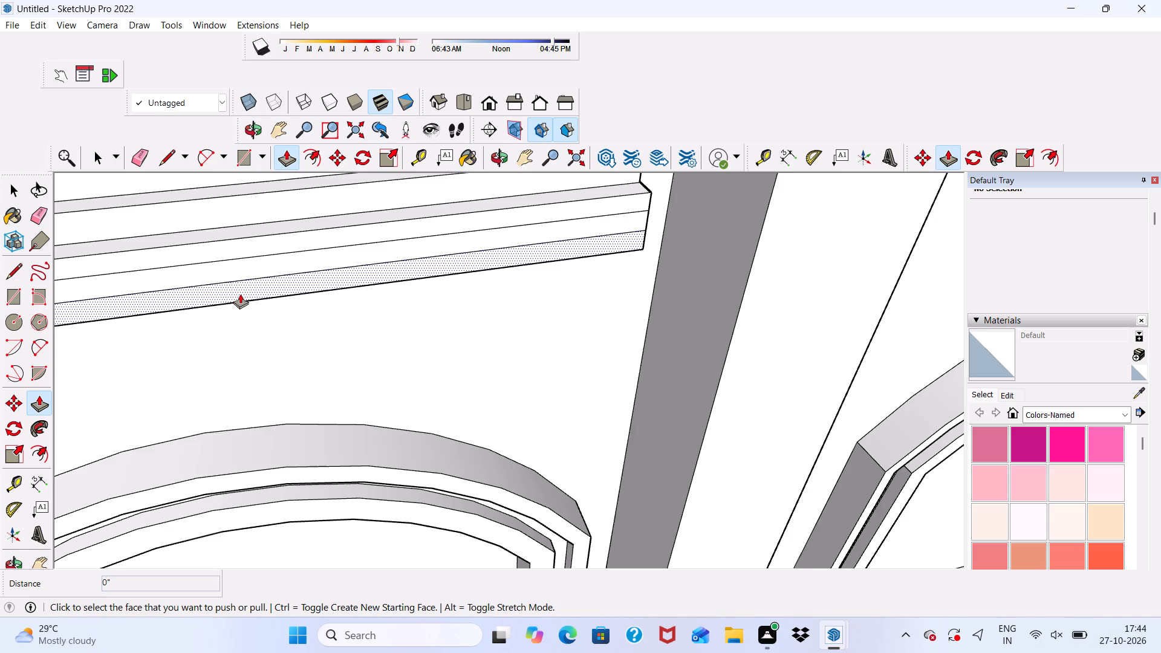
{"action": "scroll", "coordinate": [230, 299], "scroll_direction": "up", "scroll_amount": 1}
{"action": "left_click", "coordinate": [222, 292]}
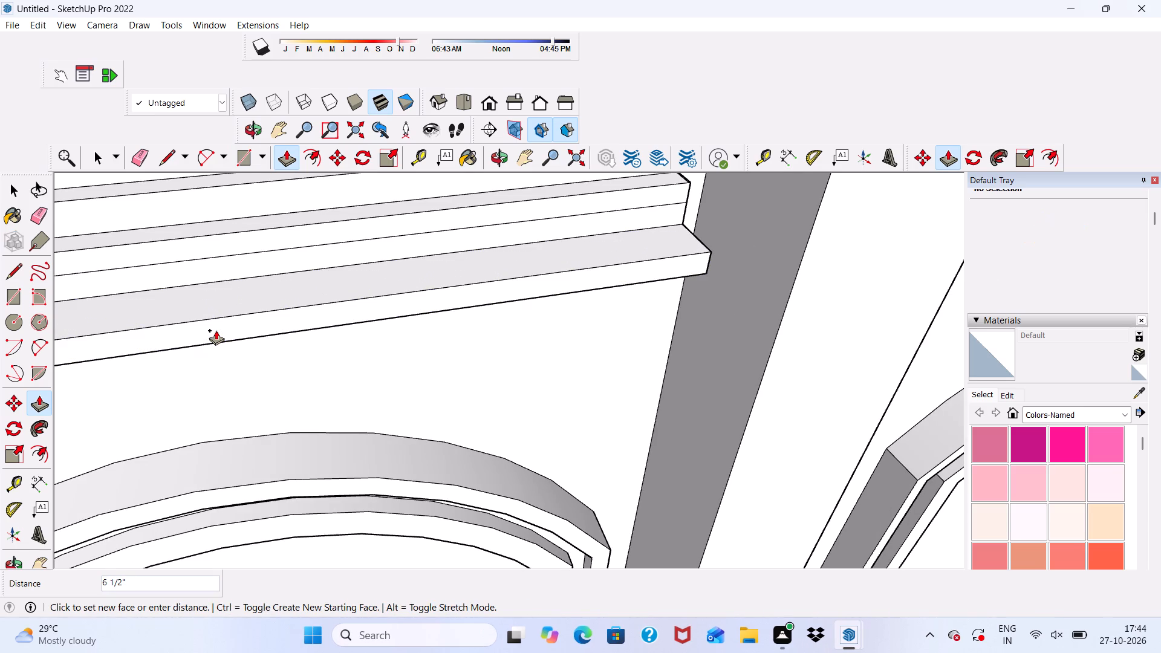
{"action": "key", "text": "6"}
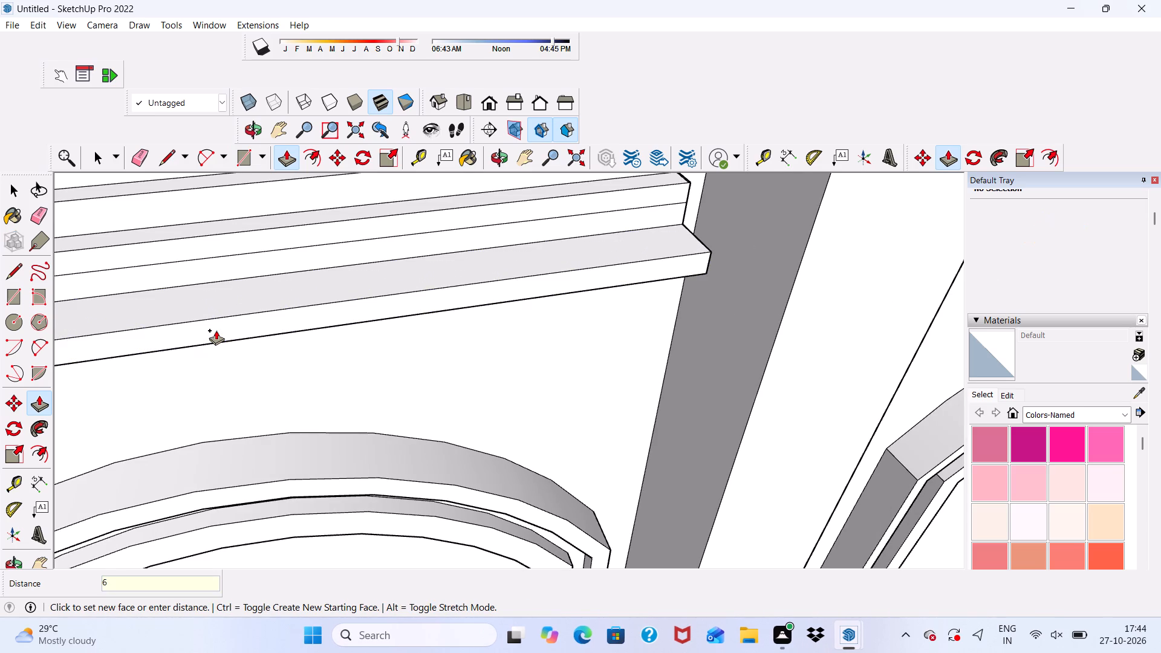
{"action": "key", "text": "shift+quotedbl"}
{"action": "key", "text": "Return"}
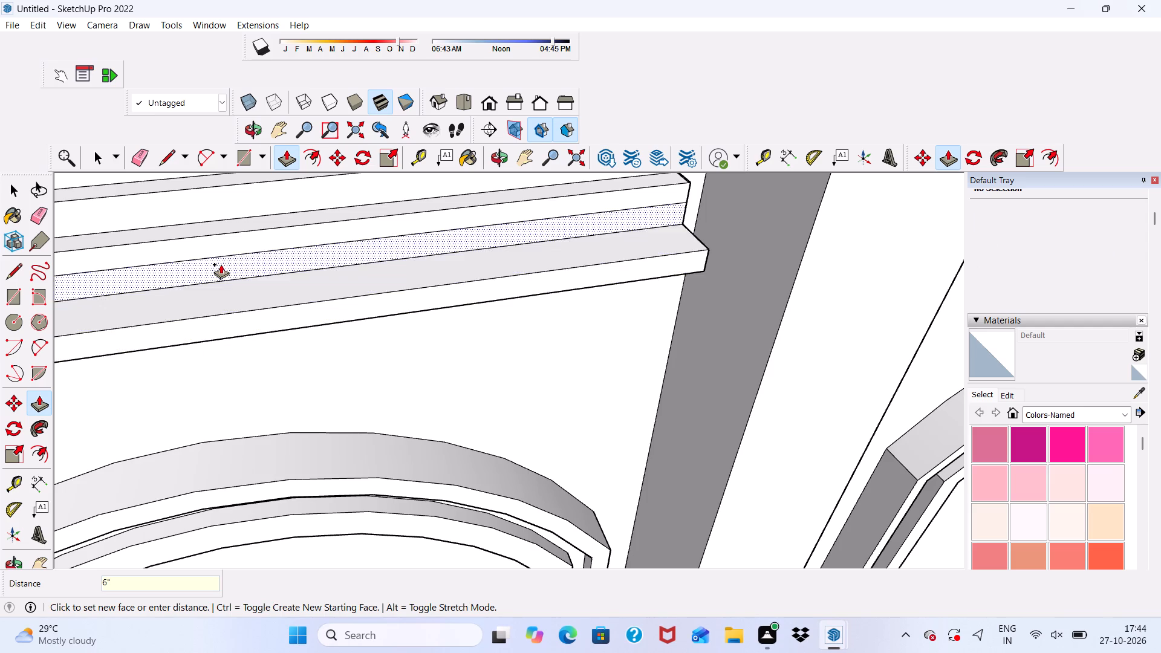
Push/Pull the upper strip of the sill block's front face 6" outward, level with the lower strip.
{"action": "scroll", "coordinate": [218, 250], "scroll_direction": "up", "scroll_amount": 4}
{"action": "left_click", "coordinate": [217, 244]}
{"action": "scroll", "coordinate": [233, 333], "scroll_direction": "down", "scroll_amount": 2}
{"action": "middle_click_drag", "start_coordinate": [232, 330], "coordinate": [230, 319]}
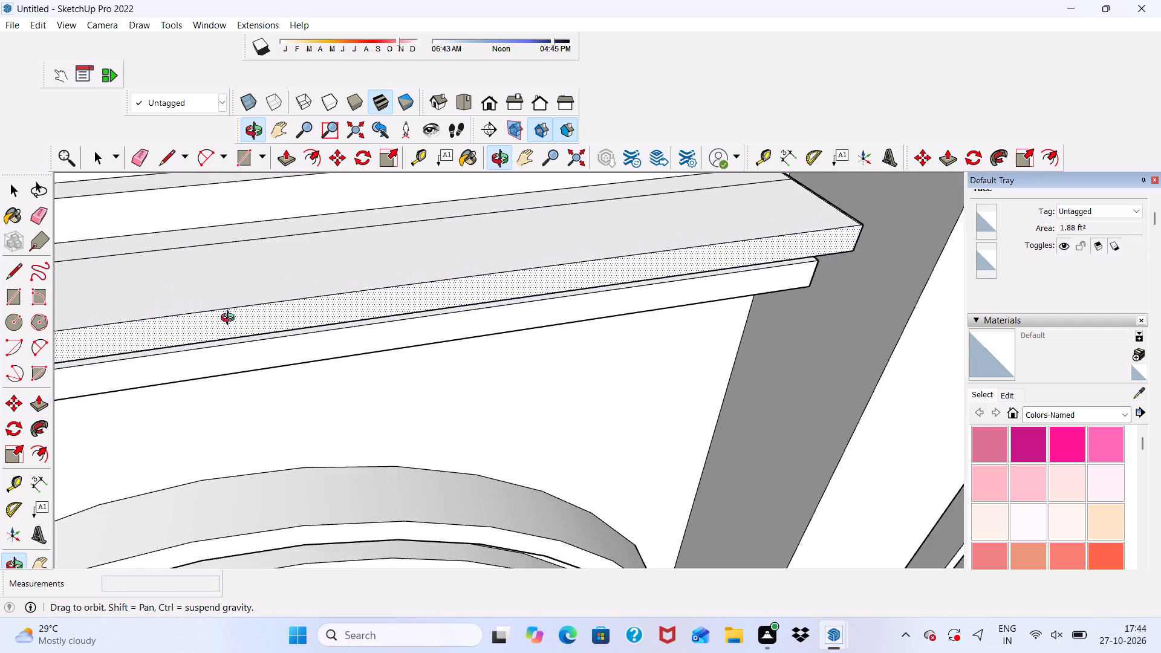
{"action": "middle_click_drag", "start_coordinate": [230, 319], "coordinate": [208, 209]}
{"action": "scroll", "coordinate": [209, 213], "scroll_direction": "up", "scroll_amount": 4}
{"action": "left_click", "coordinate": [255, 230]}
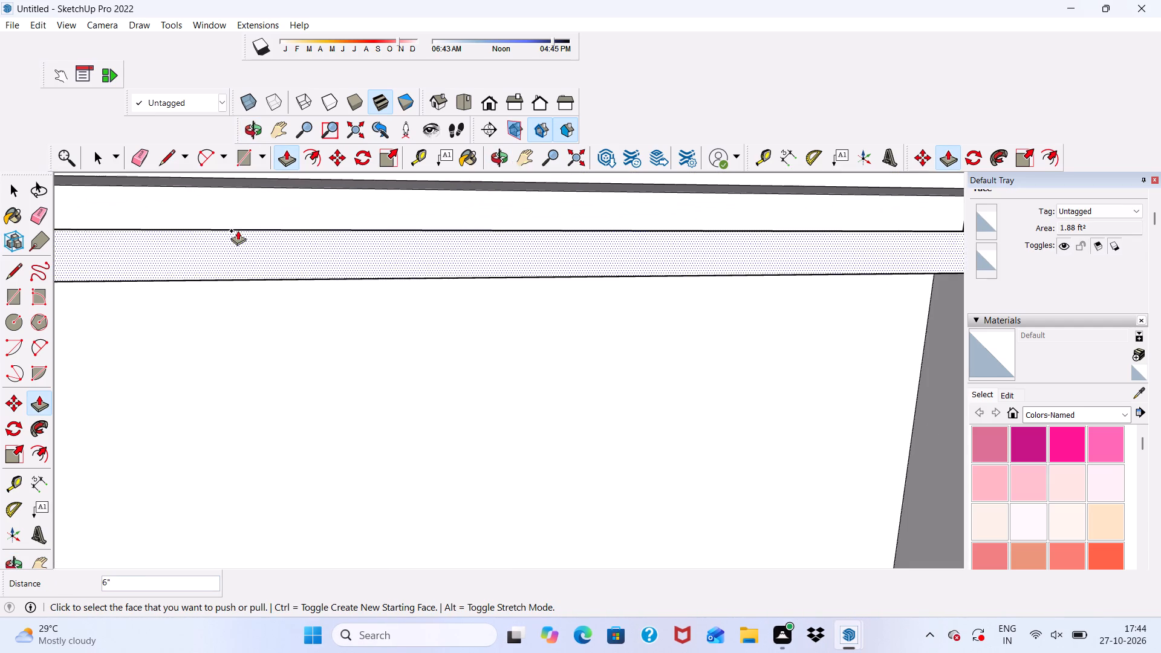
Push/Pull the left end face of the projecting upper strip about 1 13/16" outward.
{"action": "scroll", "coordinate": [236, 230], "scroll_direction": "down", "scroll_amount": 16}
{"action": "middle_click_drag", "start_coordinate": [368, 233], "coordinate": [525, 340]}
{"action": "scroll", "coordinate": [460, 281], "scroll_direction": "down", "scroll_amount": 5}
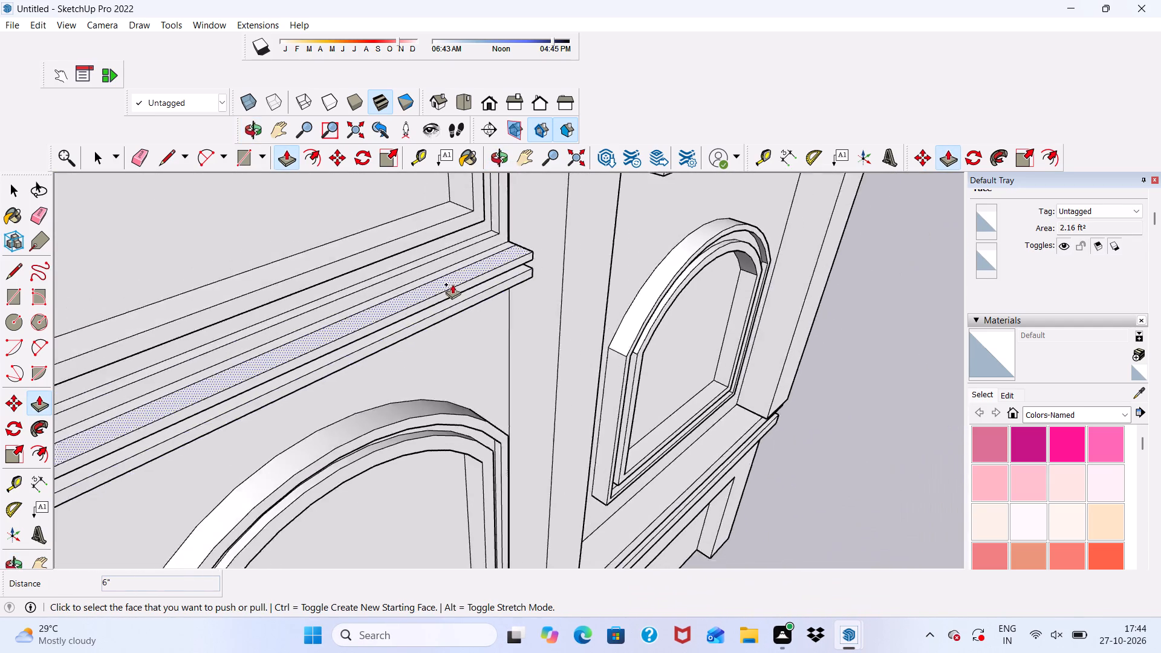
{"action": "scroll", "coordinate": [452, 284], "scroll_direction": "down", "scroll_amount": 1}
{"action": "scroll", "coordinate": [229, 415], "scroll_direction": "up", "scroll_amount": 11}
{"action": "scroll", "coordinate": [149, 404], "scroll_direction": "down", "scroll_amount": 1}
{"action": "middle_click_drag", "start_coordinate": [149, 403], "coordinate": [268, 383]}
{"action": "scroll", "coordinate": [379, 417], "scroll_direction": "up", "scroll_amount": 10}
{"action": "left_click", "coordinate": [373, 396]}
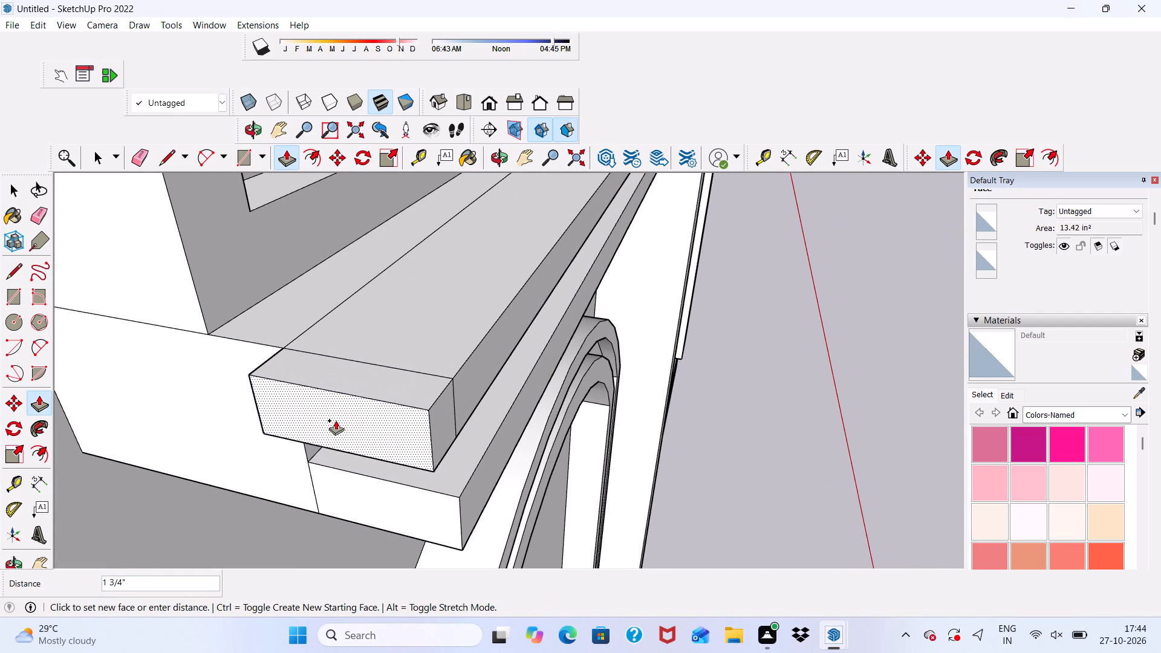
{"action": "left_click", "coordinate": [336, 420]}
Push/Pull the narrow back face of the upper strip's left end extension 3" back along the side of the window surround.
{"action": "scroll", "coordinate": [246, 385], "scroll_direction": "up", "scroll_amount": 6}
{"action": "middle_click_drag", "start_coordinate": [246, 382], "coordinate": [438, 359]}
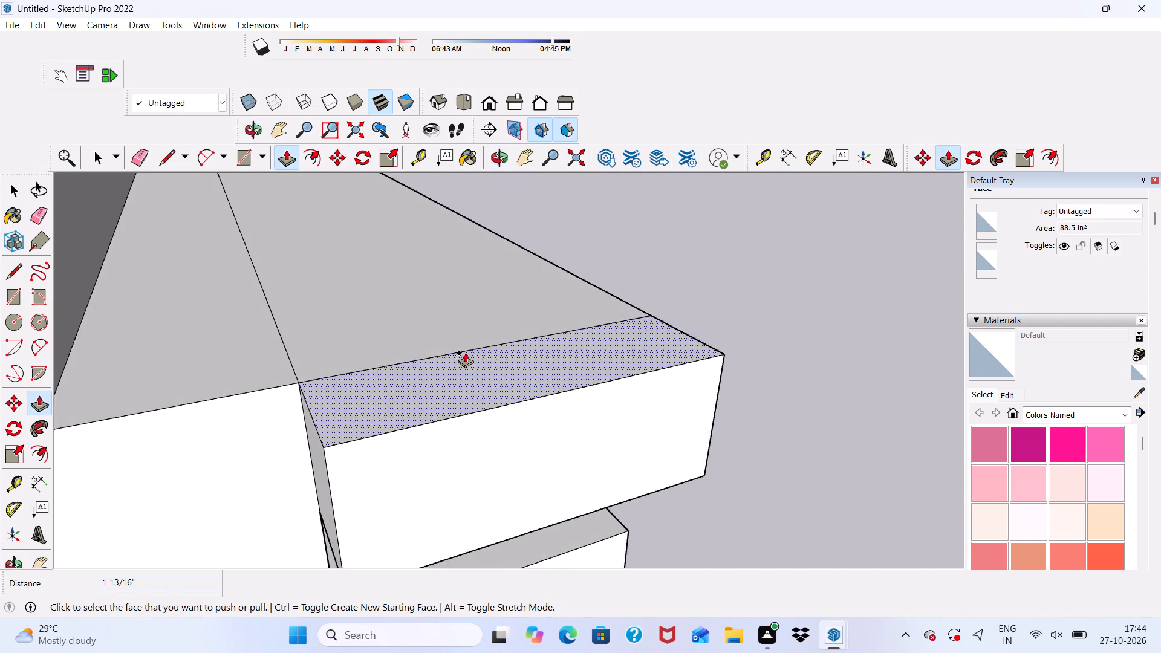
{"action": "scroll", "coordinate": [307, 434], "scroll_direction": "up", "scroll_amount": 2}
{"action": "left_click", "coordinate": [323, 448]}
{"action": "scroll", "coordinate": [146, 412], "scroll_direction": "down", "scroll_amount": 4}
{"action": "scroll", "coordinate": [128, 352], "scroll_direction": "down", "scroll_amount": 6}
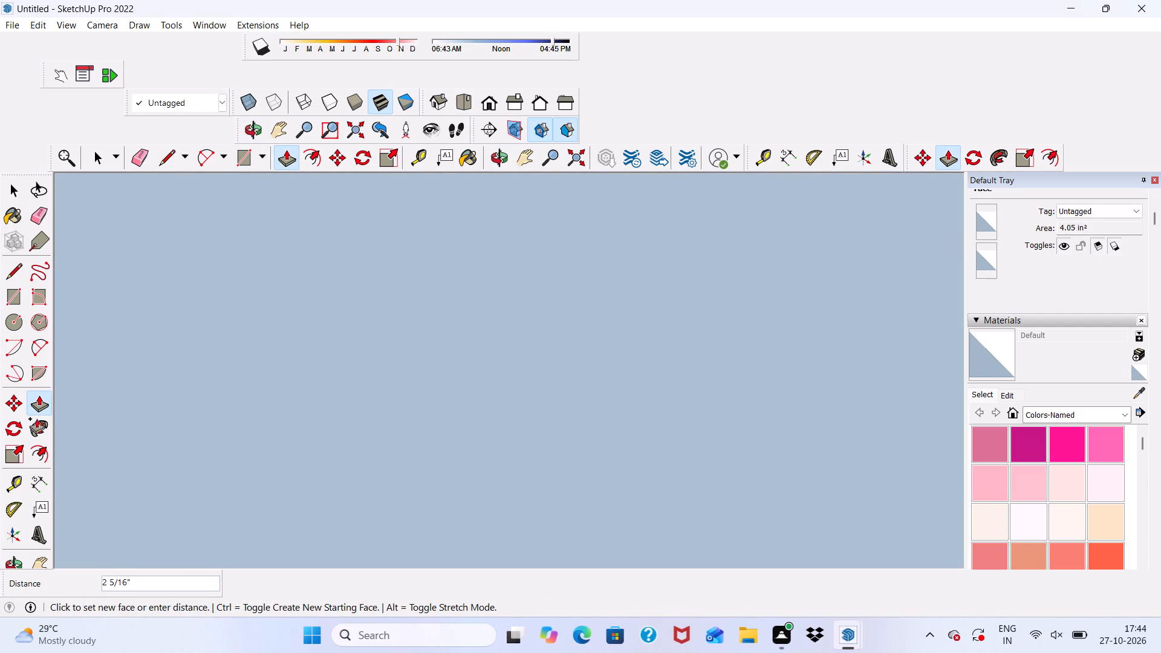
{"action": "scroll", "coordinate": [155, 236], "scroll_direction": "down", "scroll_amount": 2}
{"action": "left_click", "coordinate": [480, 103]}
{"action": "scroll", "coordinate": [175, 331], "scroll_direction": "down", "scroll_amount": 5}
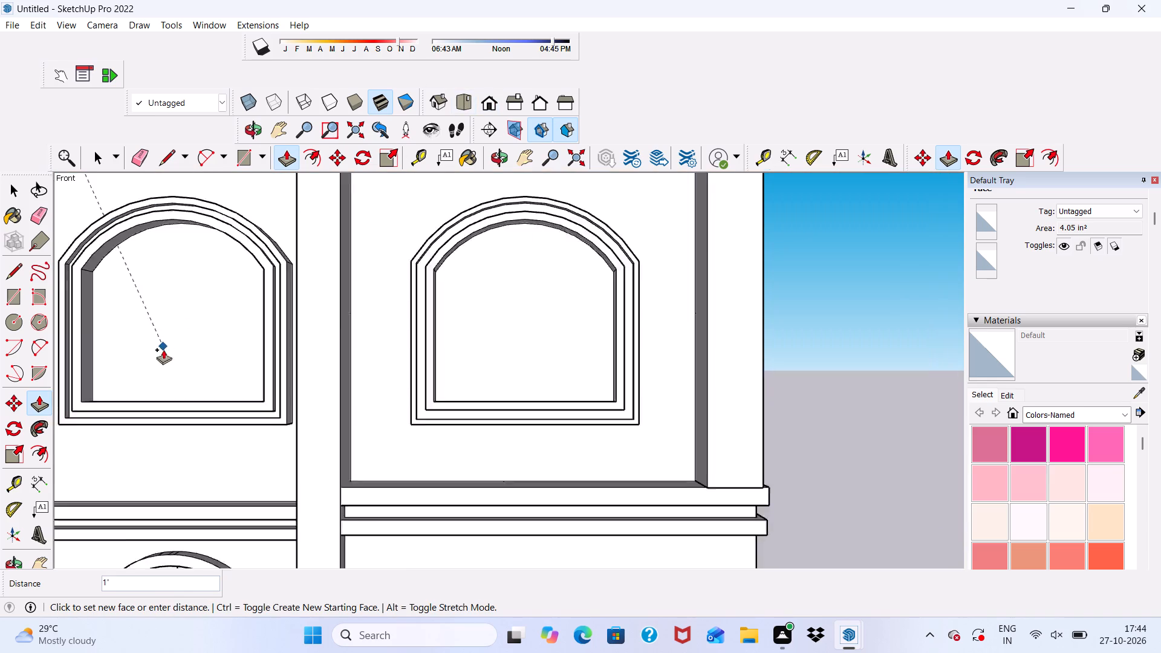
{"action": "scroll", "coordinate": [151, 271], "scroll_direction": "down", "scroll_amount": 12}
{"action": "scroll", "coordinate": [58, 158], "scroll_direction": "up", "scroll_amount": 20}
{"action": "scroll", "coordinate": [58, 158], "scroll_direction": "up", "scroll_amount": 1}
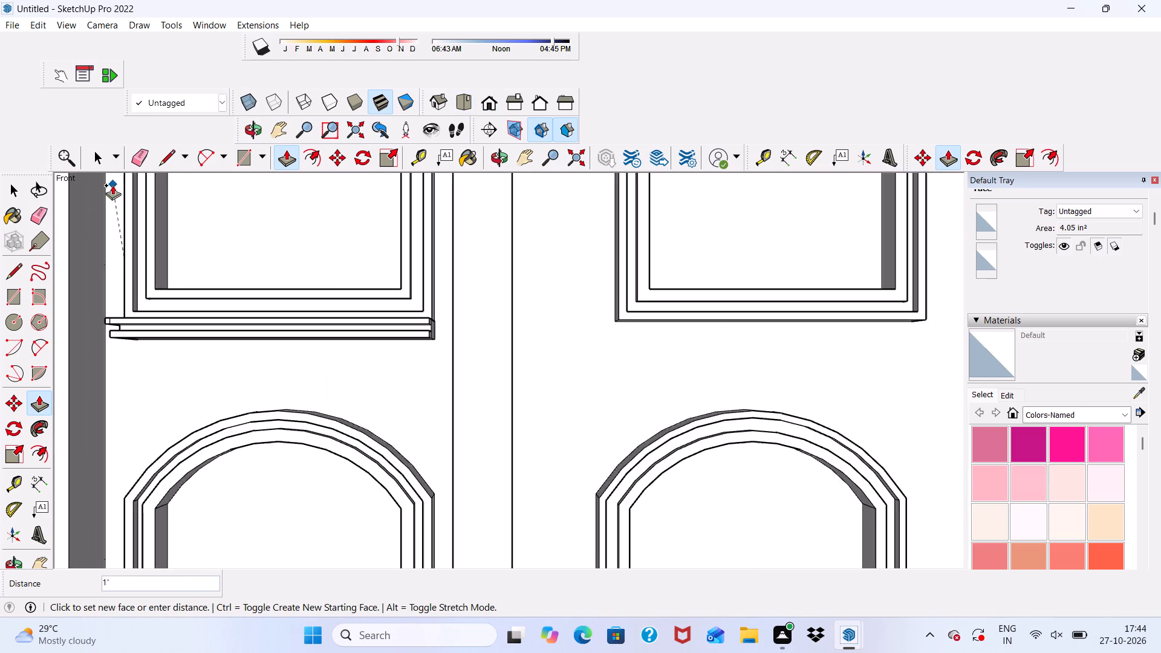
{"action": "scroll", "coordinate": [112, 185], "scroll_direction": "up", "scroll_amount": 5}
{"action": "scroll", "coordinate": [105, 218], "scroll_direction": "down", "scroll_amount": 1}
{"action": "middle_click_drag", "start_coordinate": [105, 226], "coordinate": [168, 336]}
{"action": "scroll", "coordinate": [168, 336], "scroll_direction": "up", "scroll_amount": 5}
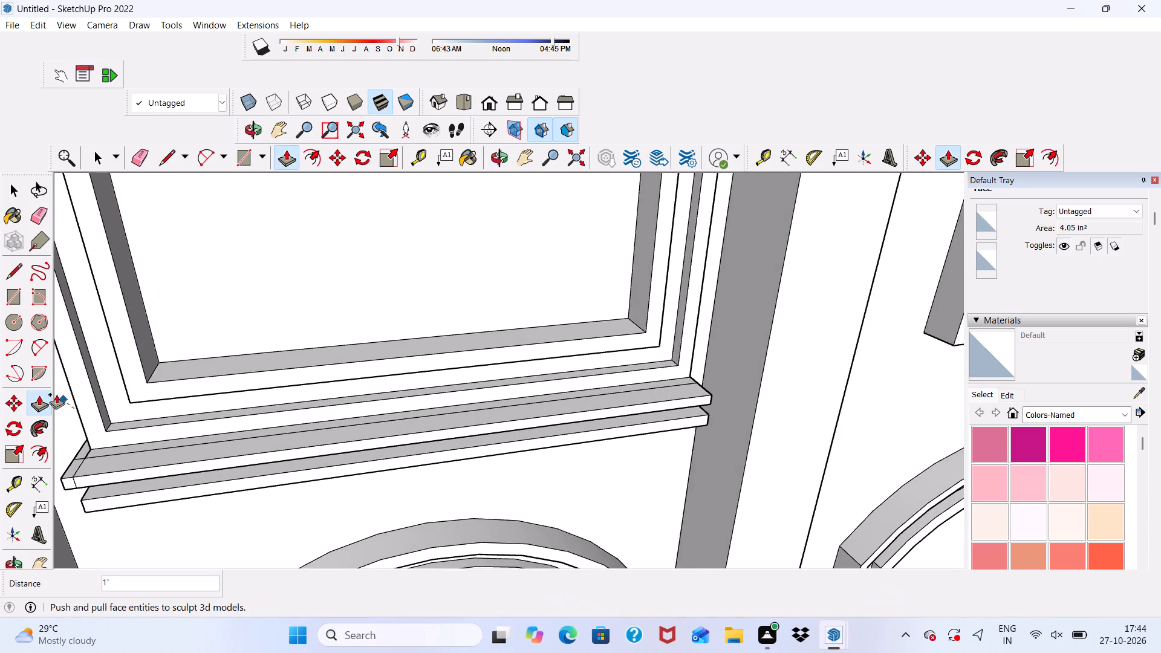
{"action": "scroll", "coordinate": [96, 388], "scroll_direction": "up", "scroll_amount": 6}
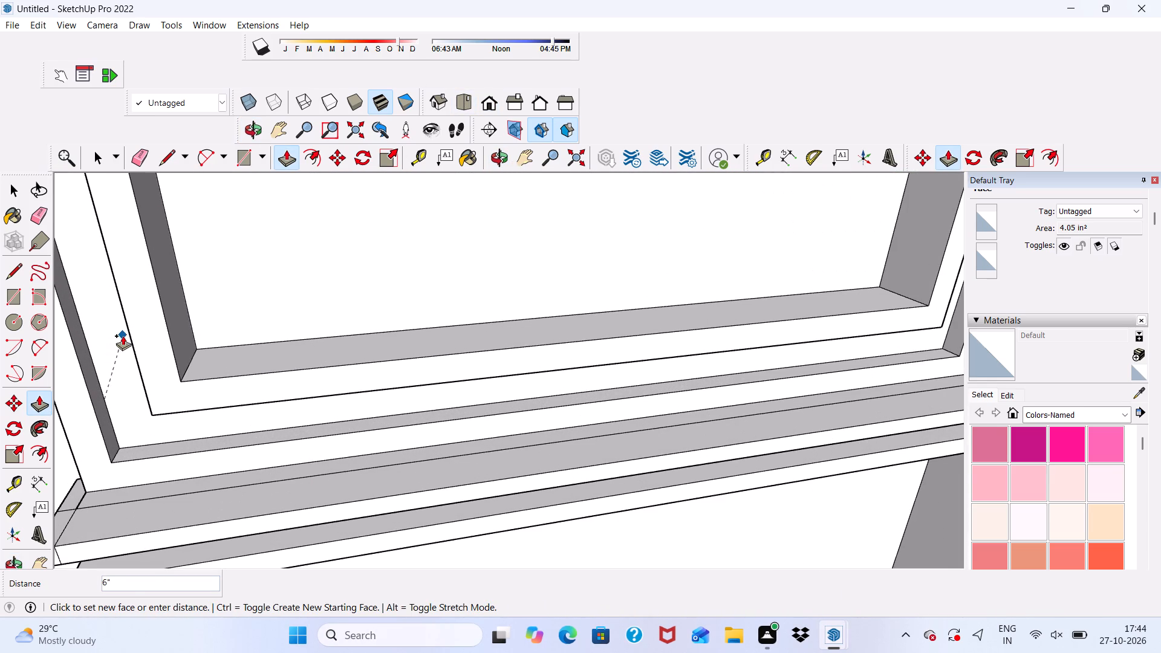
{"action": "left_click", "coordinate": [126, 325]}
Push/Pull the same back face of the upper strip's left return a further 9" back to the wall.
{"action": "scroll", "coordinate": [128, 341], "scroll_direction": "down", "scroll_amount": 5}
{"action": "middle_click_drag", "start_coordinate": [128, 446], "coordinate": [264, 372]}
{"action": "scroll", "coordinate": [265, 372], "scroll_direction": "up", "scroll_amount": 1}
{"action": "scroll", "coordinate": [255, 356], "scroll_direction": "down", "scroll_amount": 5}
{"action": "scroll", "coordinate": [158, 464], "scroll_direction": "up", "scroll_amount": 5}
{"action": "scroll", "coordinate": [56, 461], "scroll_direction": "up", "scroll_amount": 2}
{"action": "middle_click_drag", "start_coordinate": [56, 461], "coordinate": [187, 431]}
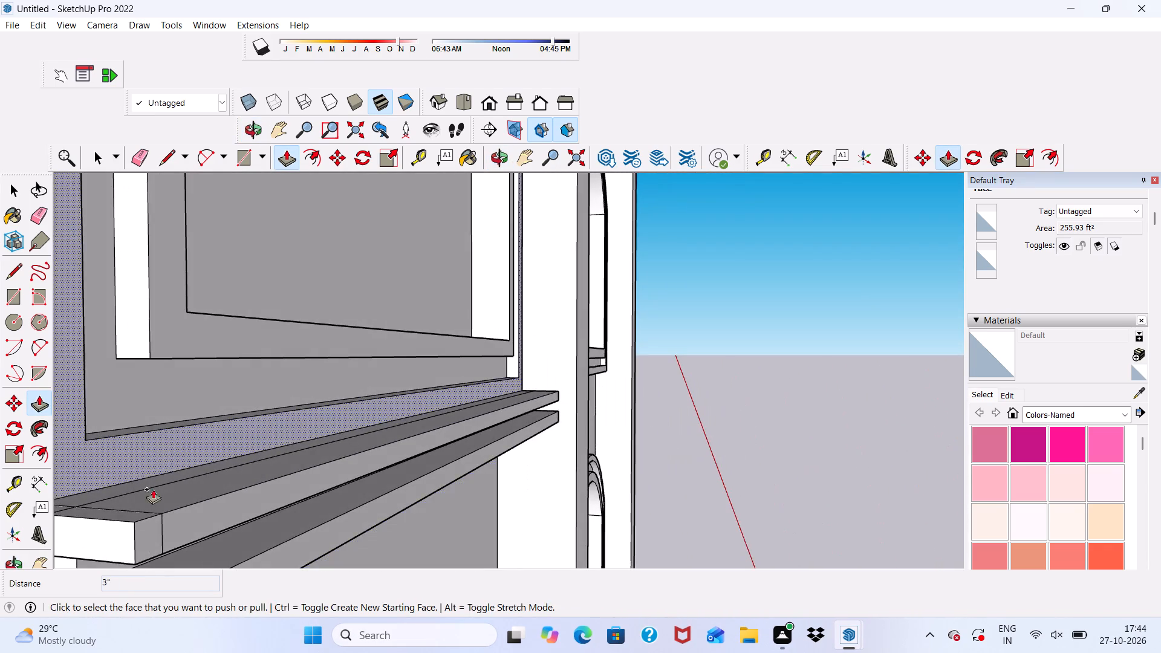
{"action": "scroll", "coordinate": [153, 489], "scroll_direction": "down", "scroll_amount": 13}
{"action": "scroll", "coordinate": [88, 485], "scroll_direction": "up", "scroll_amount": 13}
{"action": "scroll", "coordinate": [57, 437], "scroll_direction": "down", "scroll_amount": 1}
{"action": "middle_click", "coordinate": [57, 437]}
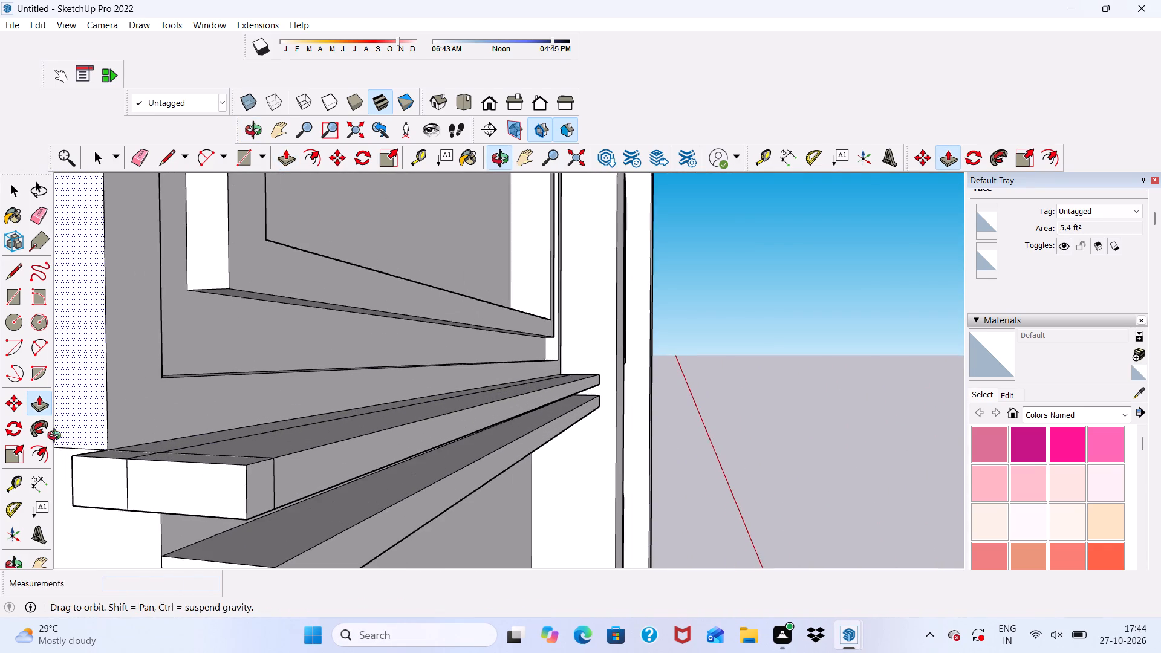
{"action": "scroll", "coordinate": [103, 412], "scroll_direction": "down", "scroll_amount": 11}
{"action": "scroll", "coordinate": [117, 461], "scroll_direction": "up", "scroll_amount": 1}
{"action": "middle_click_drag", "start_coordinate": [117, 461], "coordinate": [150, 484]}
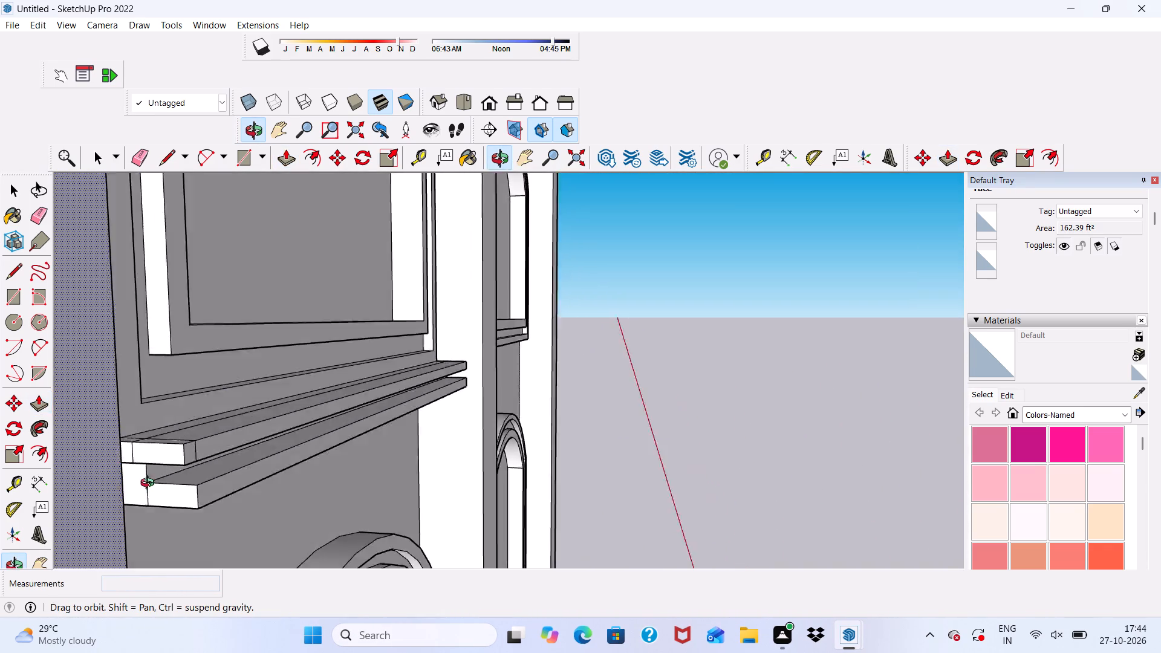
{"action": "middle_click_drag", "start_coordinate": [150, 484], "coordinate": [117, 472]}
{"action": "scroll", "coordinate": [117, 472], "scroll_direction": "up", "scroll_amount": 18}
{"action": "scroll", "coordinate": [113, 394], "scroll_direction": "down", "scroll_amount": 2}
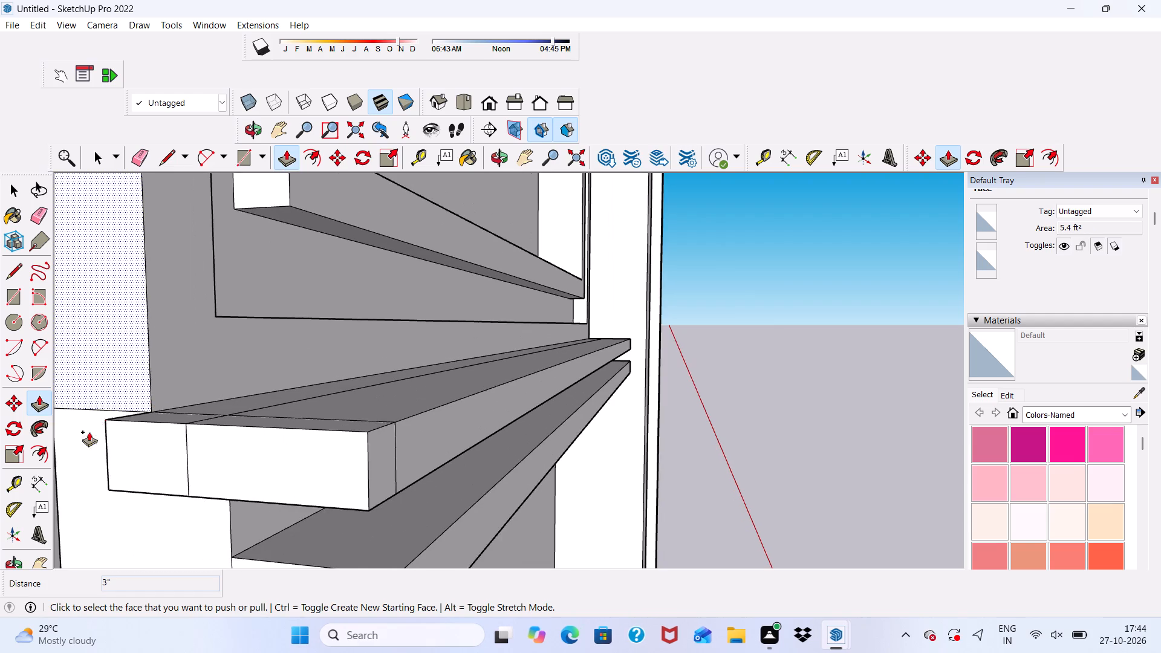
{"action": "middle_click", "coordinate": [86, 437]}
{"action": "scroll", "coordinate": [85, 441], "scroll_direction": "up", "scroll_amount": 5}
{"action": "scroll", "coordinate": [85, 441], "scroll_direction": "down", "scroll_amount": 1}
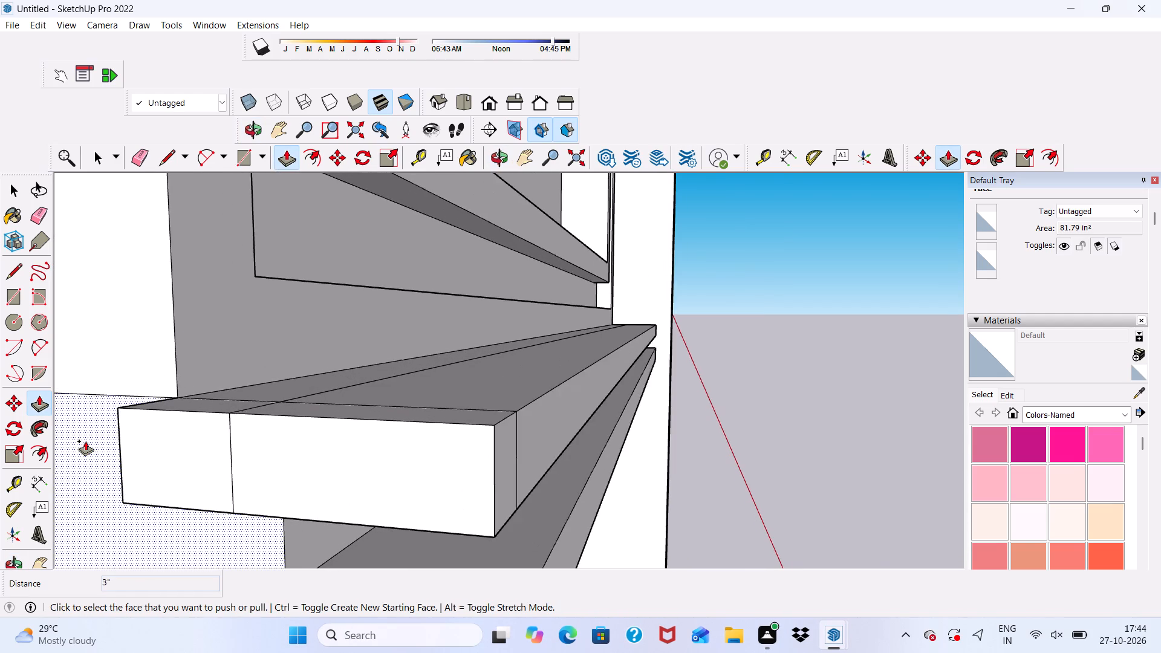
{"action": "scroll", "coordinate": [85, 441], "scroll_direction": "up", "scroll_amount": 5}
{"action": "scroll", "coordinate": [96, 436], "scroll_direction": "down", "scroll_amount": 1}
{"action": "middle_click_drag", "start_coordinate": [96, 436], "coordinate": [185, 446]}
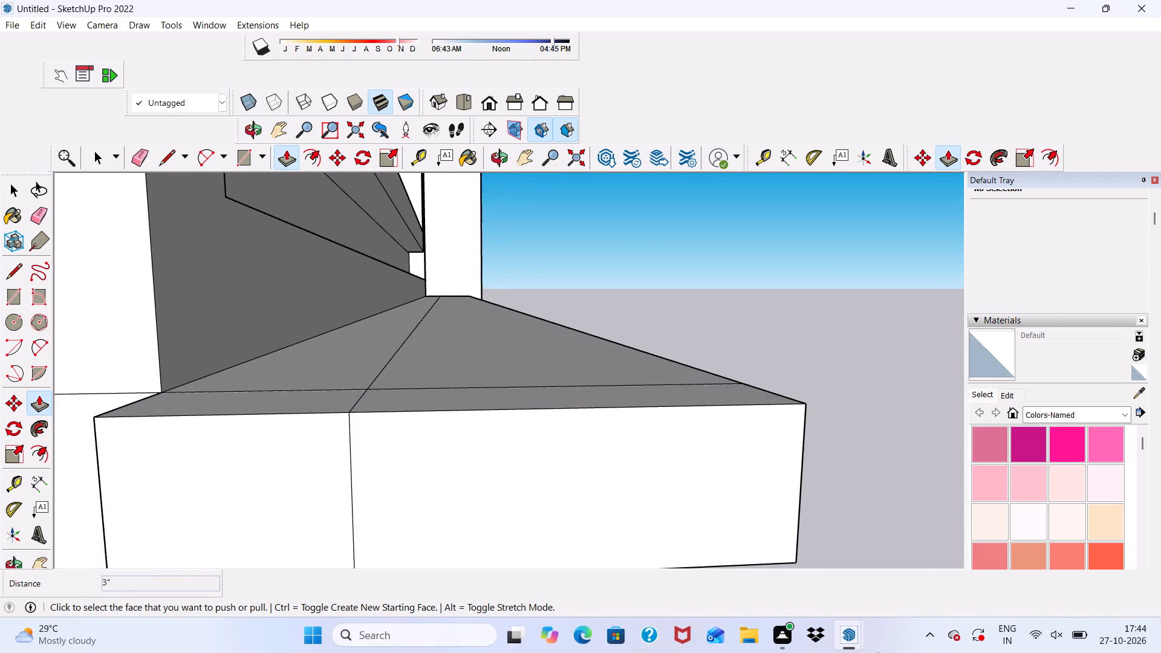
{"action": "scroll", "coordinate": [878, 652], "scroll_direction": "up", "scroll_amount": 4}
{"action": "scroll", "coordinate": [590, 380], "scroll_direction": "down", "scroll_amount": 5}
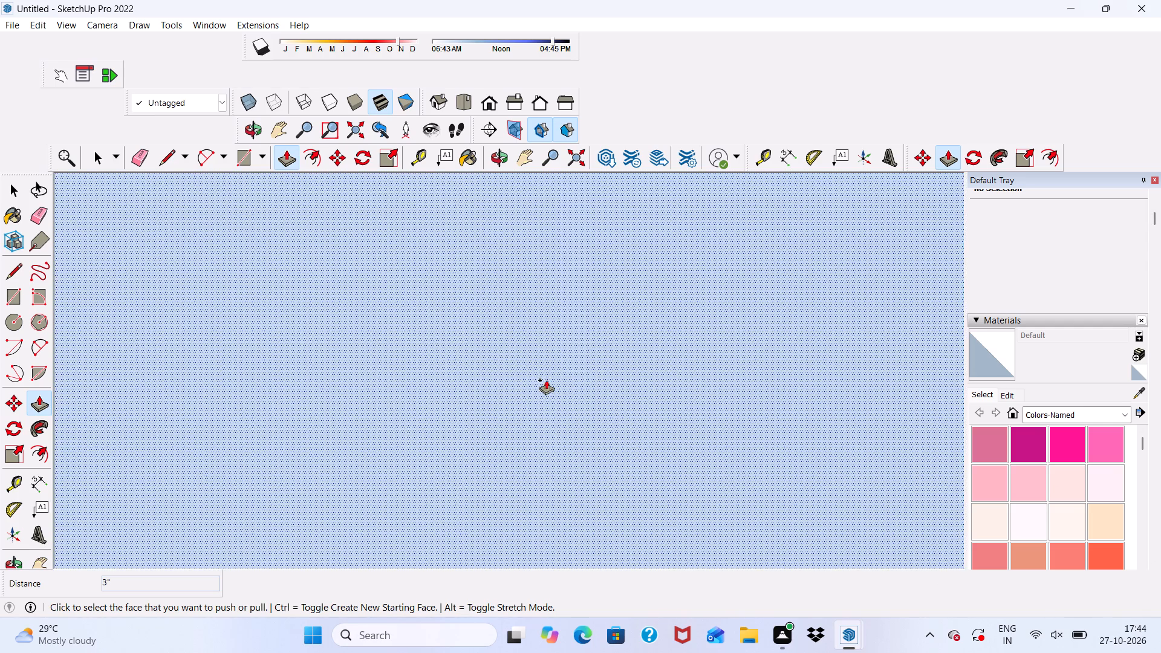
{"action": "left_click", "coordinate": [496, 100]}
{"action": "scroll", "coordinate": [495, 293], "scroll_direction": "down", "scroll_amount": 3}
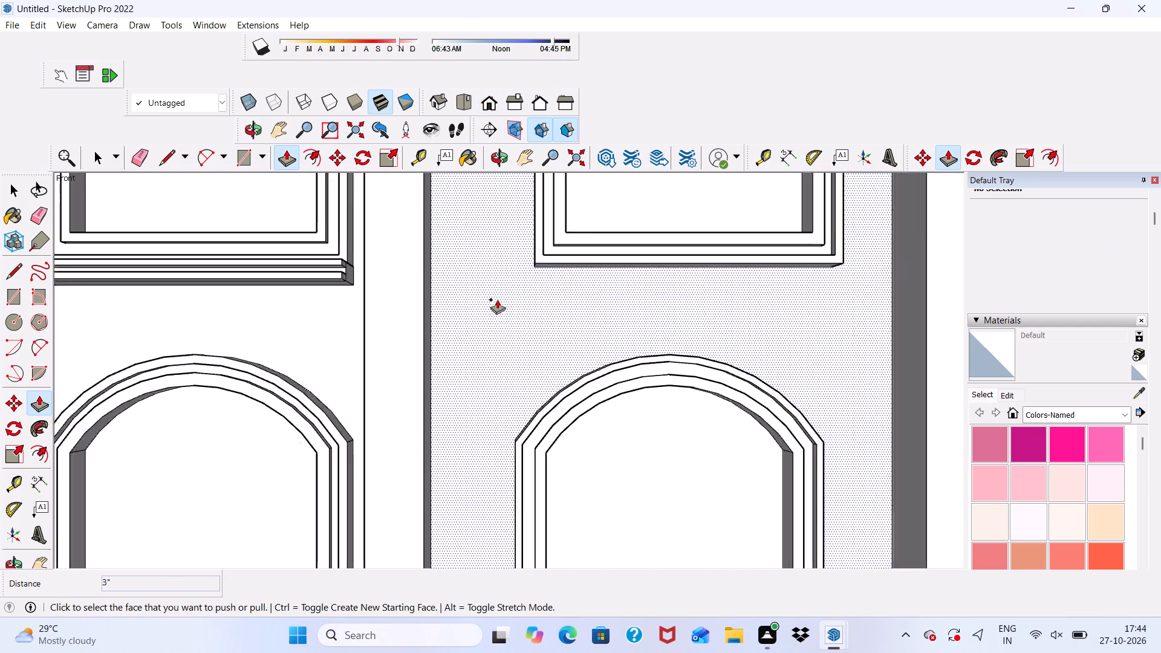
{"action": "scroll", "coordinate": [439, 290], "scroll_direction": "down", "scroll_amount": 12}
{"action": "scroll", "coordinate": [353, 281], "scroll_direction": "up", "scroll_amount": 15}
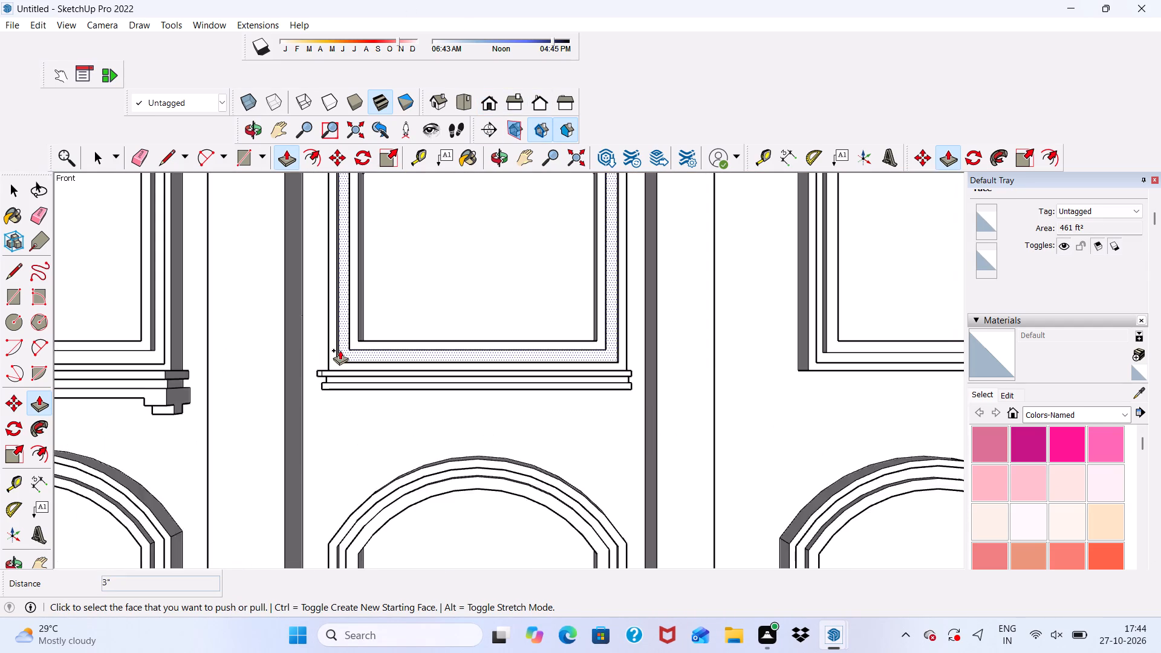
{"action": "scroll", "coordinate": [340, 350], "scroll_direction": "up", "scroll_amount": 3}
{"action": "middle_click_drag", "start_coordinate": [340, 351], "coordinate": [393, 549]}
{"action": "scroll", "coordinate": [337, 428], "scroll_direction": "up", "scroll_amount": 19}
{"action": "middle_click_drag", "start_coordinate": [308, 431], "coordinate": [519, 365]}
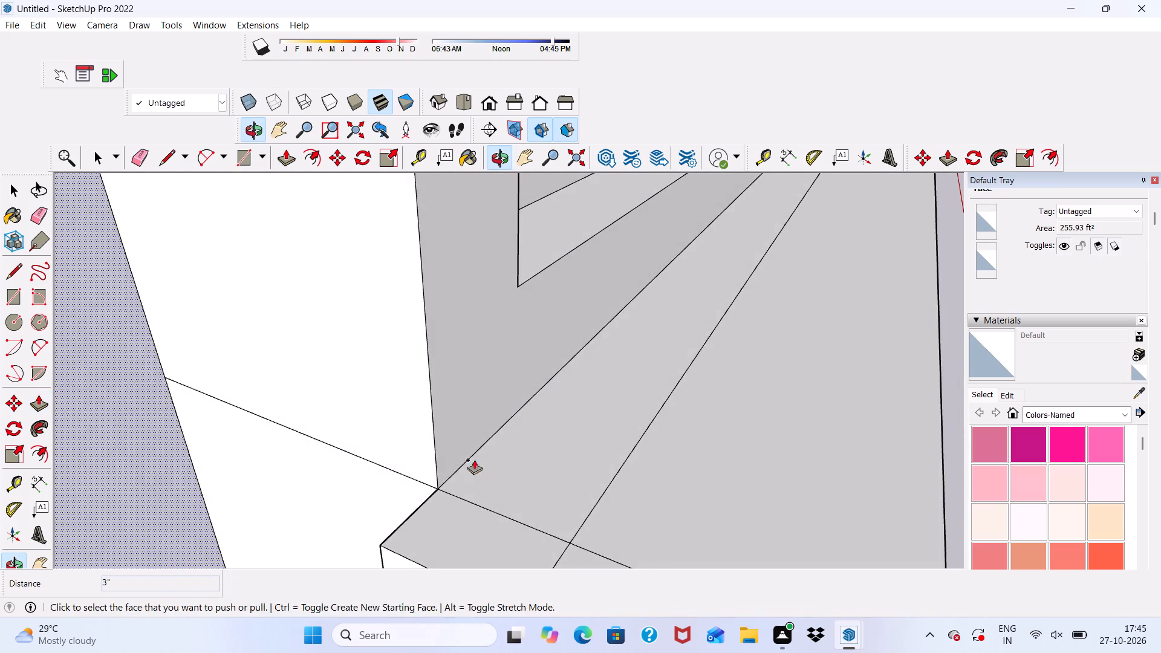
{"action": "middle_click_drag", "start_coordinate": [443, 534], "coordinate": [613, 402]}
{"action": "scroll", "coordinate": [508, 527], "scroll_direction": "up", "scroll_amount": 5}
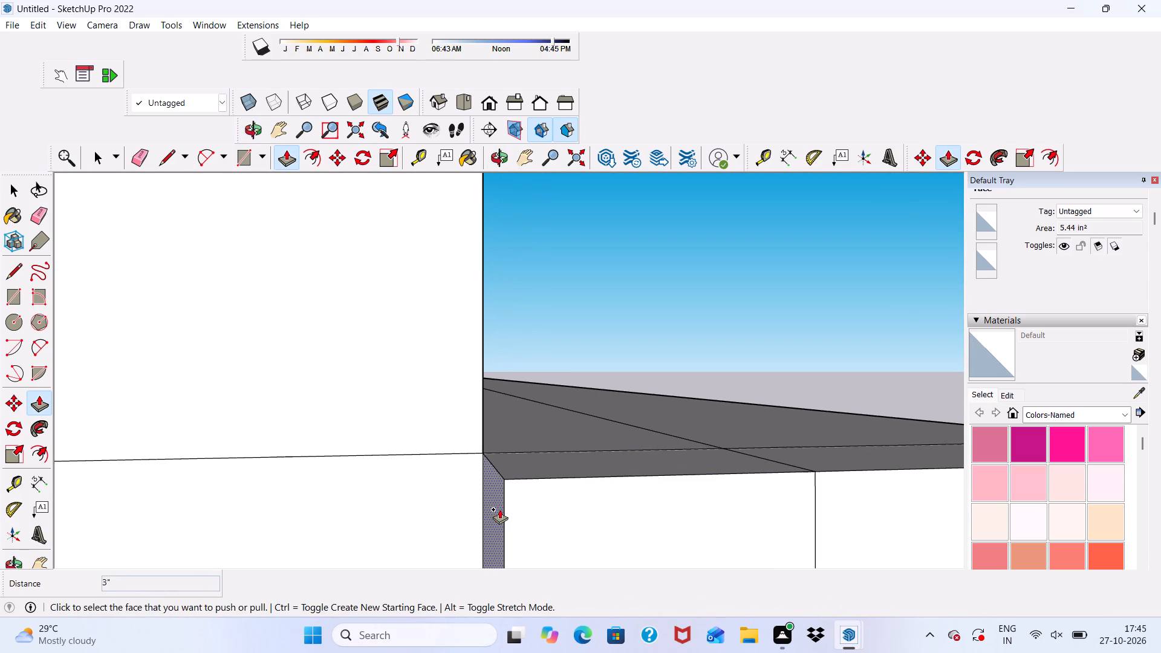
{"action": "left_click", "coordinate": [499, 508]}
{"action": "scroll", "coordinate": [213, 409], "scroll_direction": "down", "scroll_amount": 4}
{"action": "scroll", "coordinate": [200, 373], "scroll_direction": "up", "scroll_amount": 4}
{"action": "scroll", "coordinate": [200, 372], "scroll_direction": "down", "scroll_amount": 8}
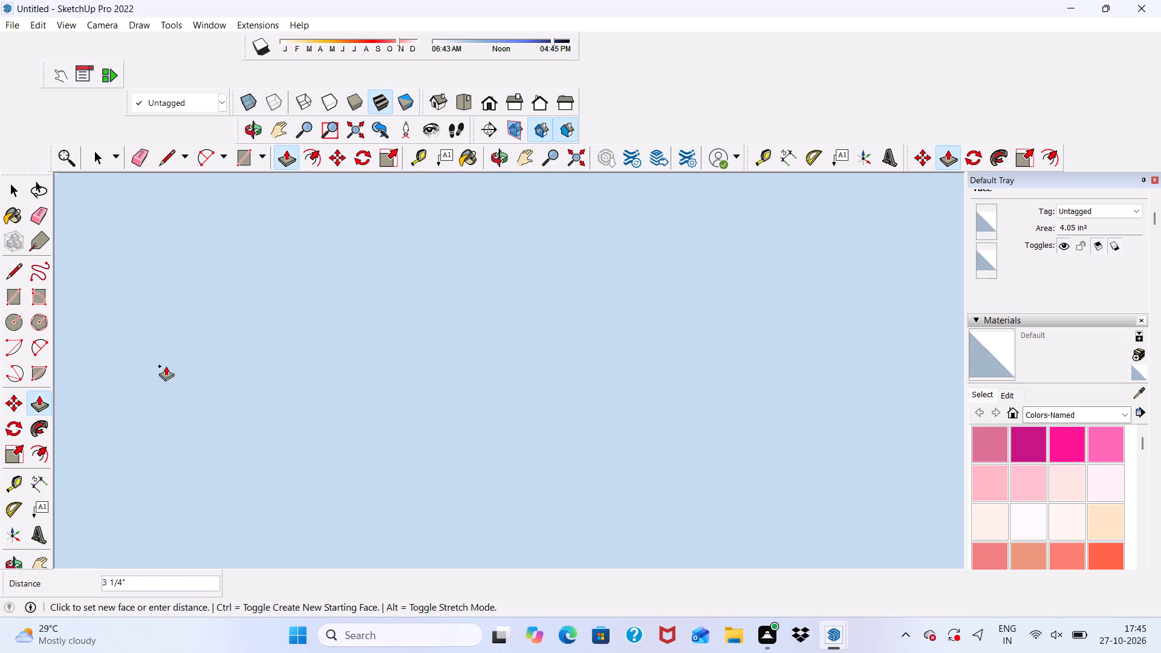
{"action": "scroll", "coordinate": [166, 366], "scroll_direction": "down", "scroll_amount": 8}
{"action": "left_click", "coordinate": [484, 93]}
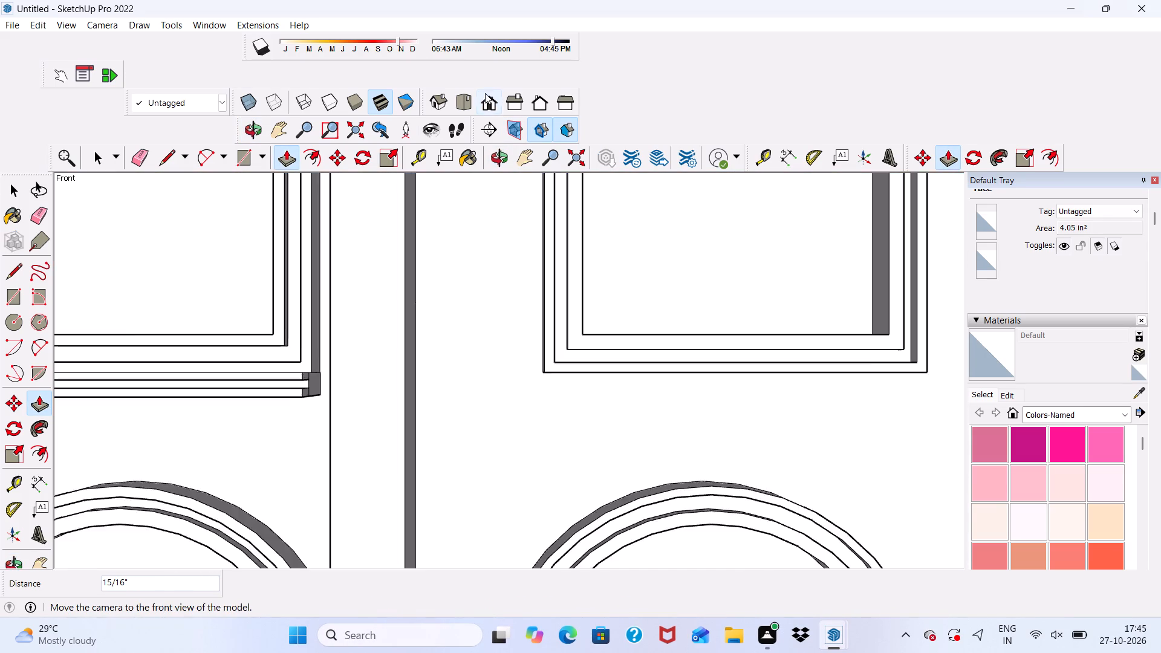
{"action": "scroll", "coordinate": [463, 319], "scroll_direction": "down", "scroll_amount": 10}
{"action": "scroll", "coordinate": [227, 328], "scroll_direction": "up", "scroll_amount": 6}
{"action": "scroll", "coordinate": [166, 356], "scroll_direction": "up", "scroll_amount": 14}
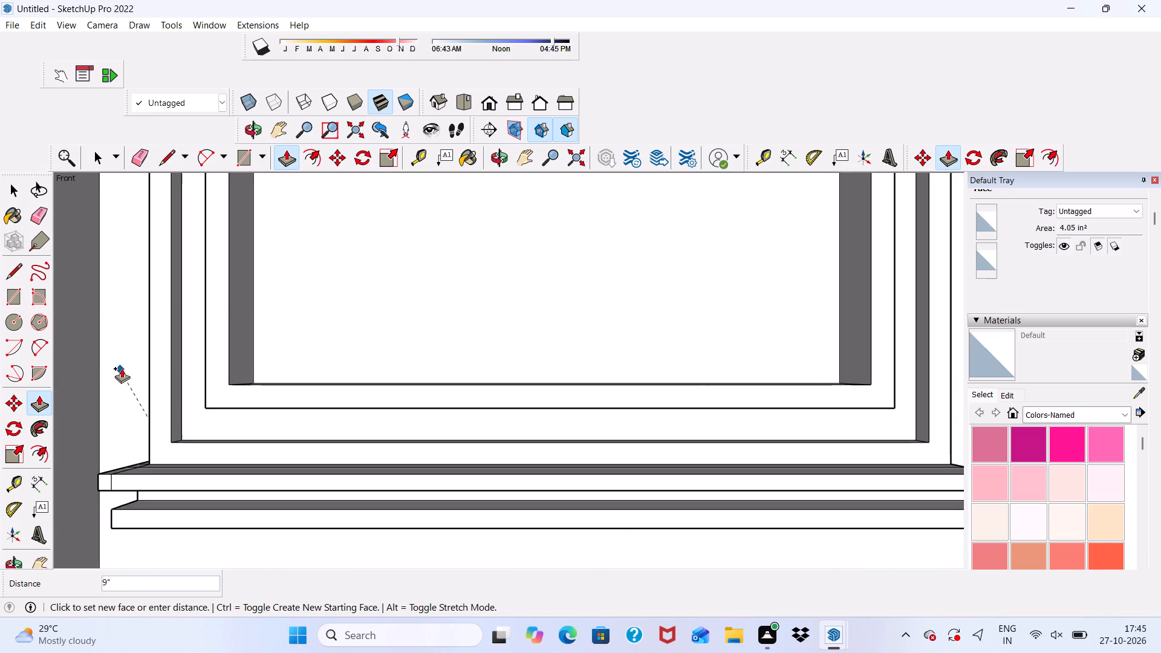
{"action": "scroll", "coordinate": [122, 368], "scroll_direction": "up", "scroll_amount": 3}
{"action": "middle_click_drag", "start_coordinate": [123, 363], "coordinate": [313, 356]}
{"action": "scroll", "coordinate": [313, 356], "scroll_direction": "up", "scroll_amount": 1}
{"action": "scroll", "coordinate": [146, 349], "scroll_direction": "down", "scroll_amount": 2}
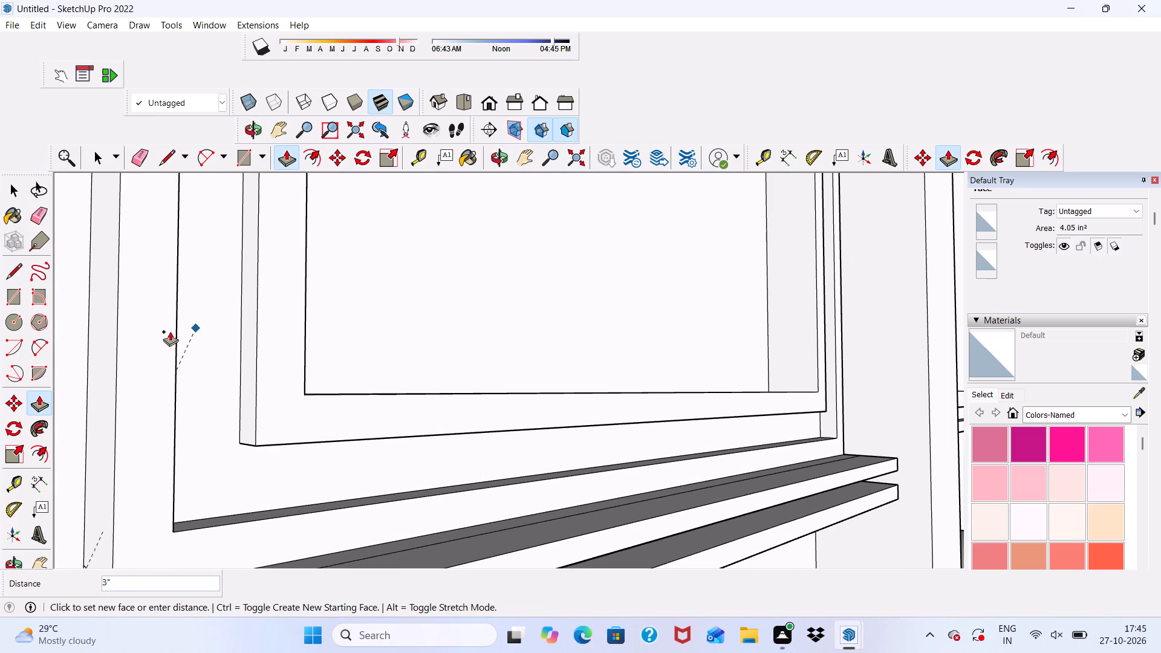
{"action": "left_click", "coordinate": [74, 368]}
Push/Pull the left end face of the projecting lower strip 2" outward.
{"action": "scroll", "coordinate": [82, 250], "scroll_direction": "down", "scroll_amount": 5}
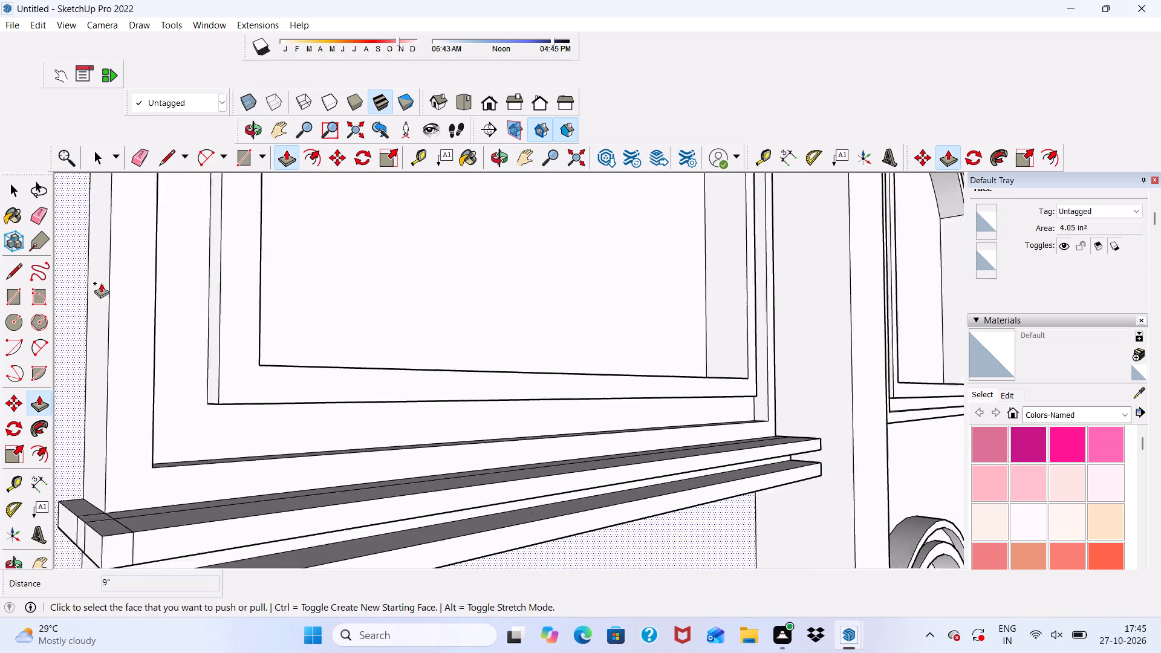
{"action": "scroll", "coordinate": [101, 283], "scroll_direction": "down", "scroll_amount": 1}
{"action": "scroll", "coordinate": [82, 513], "scroll_direction": "up", "scroll_amount": 6}
{"action": "middle_click_drag", "start_coordinate": [82, 513], "coordinate": [199, 471]}
{"action": "scroll", "coordinate": [95, 536], "scroll_direction": "up", "scroll_amount": 1}
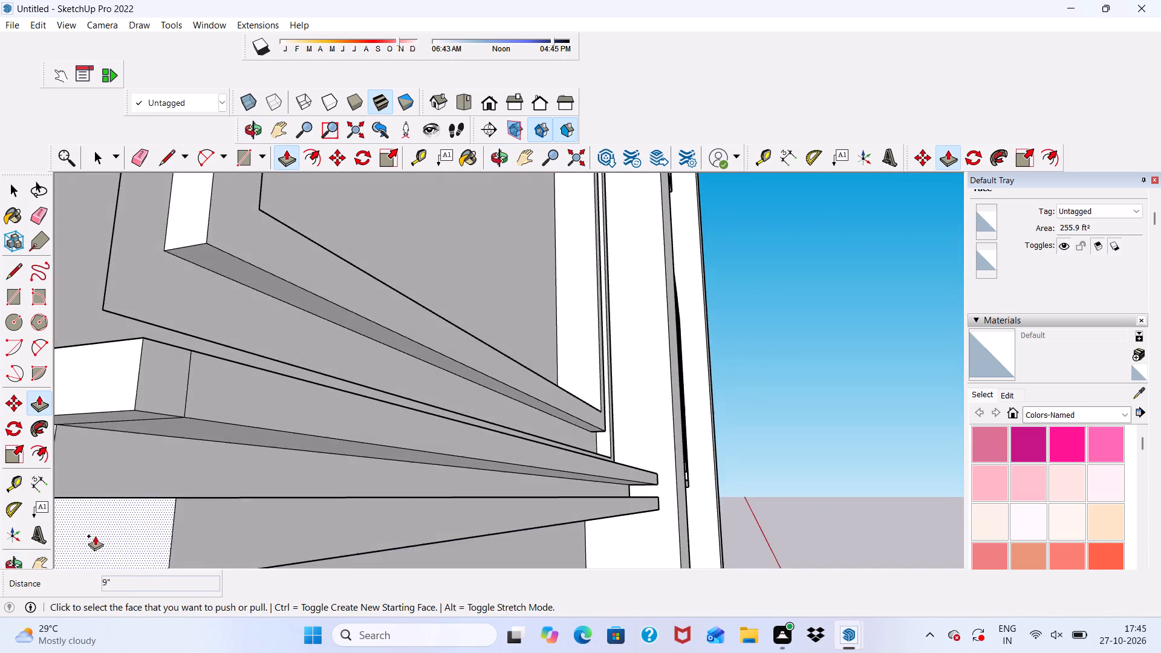
{"action": "scroll", "coordinate": [115, 490], "scroll_direction": "down", "scroll_amount": 12}
{"action": "scroll", "coordinate": [206, 359], "scroll_direction": "down", "scroll_amount": 6}
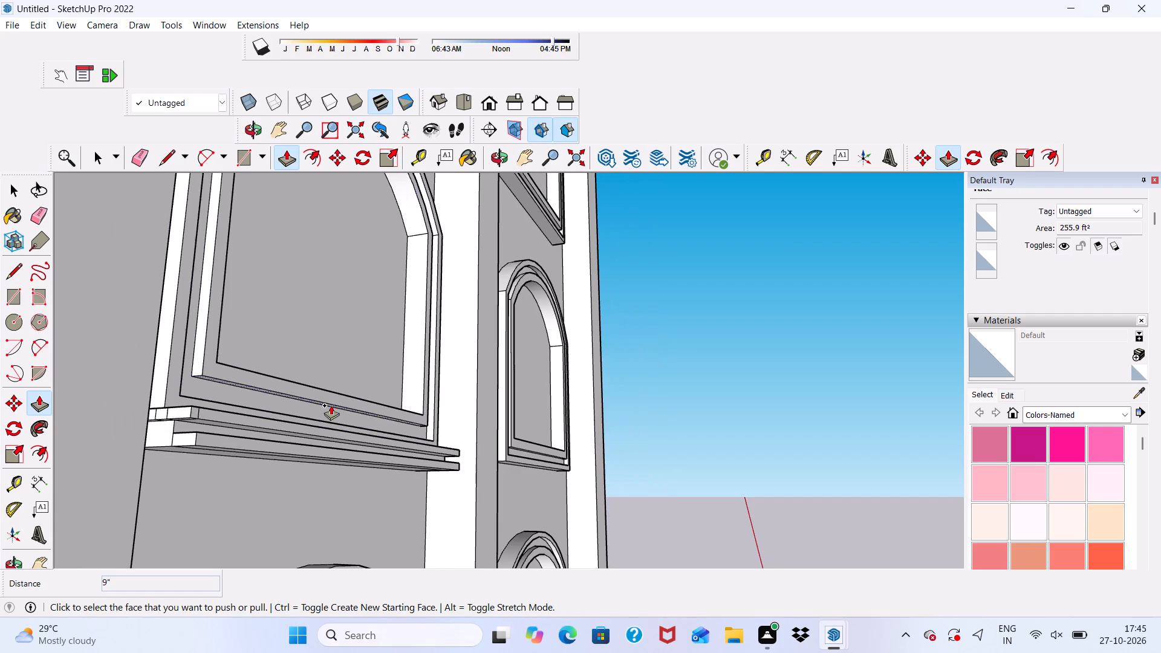
{"action": "scroll", "coordinate": [241, 414], "scroll_direction": "up", "scroll_amount": 3}
{"action": "scroll", "coordinate": [225, 397], "scroll_direction": "down", "scroll_amount": 2}
{"action": "scroll", "coordinate": [116, 479], "scroll_direction": "up", "scroll_amount": 3}
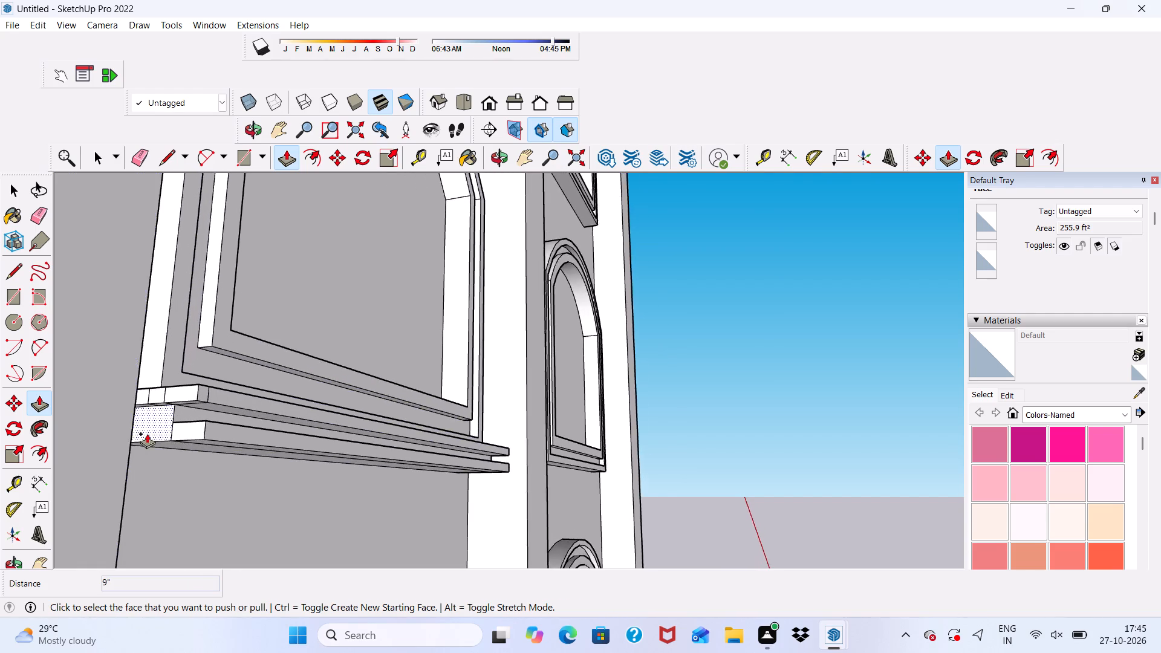
{"action": "scroll", "coordinate": [148, 433], "scroll_direction": "up", "scroll_amount": 10}
{"action": "left_click", "coordinate": [192, 448]}
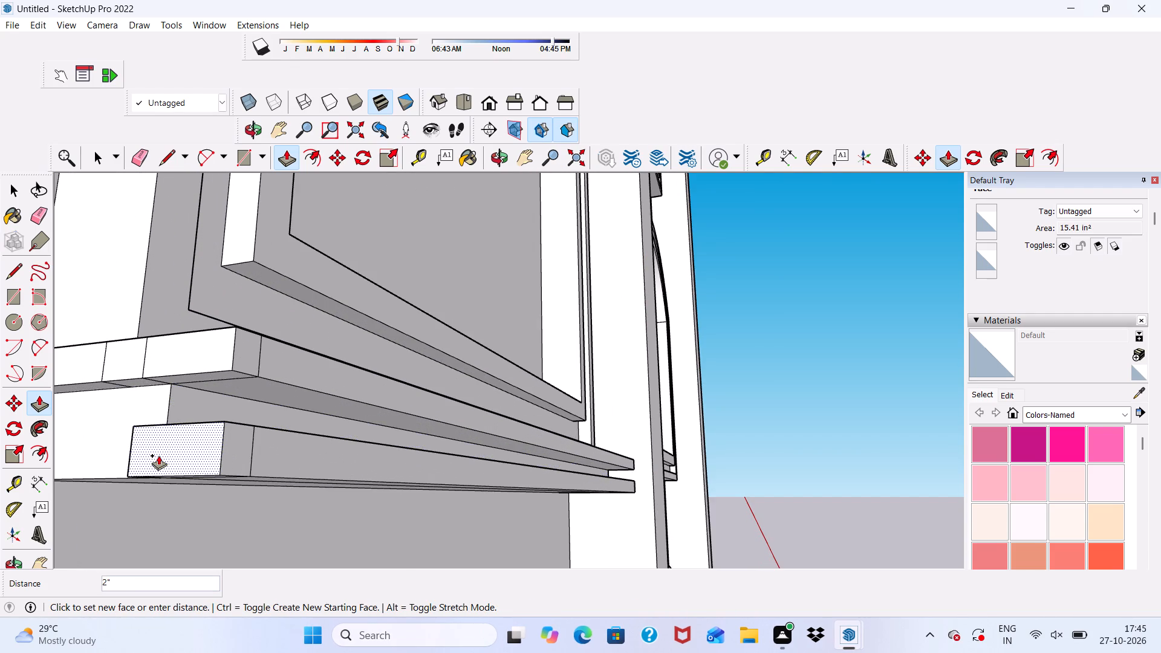
{"action": "left_click", "coordinate": [158, 455]}
Push/Pull the narrow back face of the lower strip's left end extension 1' back to the wall, matching the upper strip's return.
{"action": "middle_click_drag", "start_coordinate": [158, 455], "coordinate": [319, 520]}
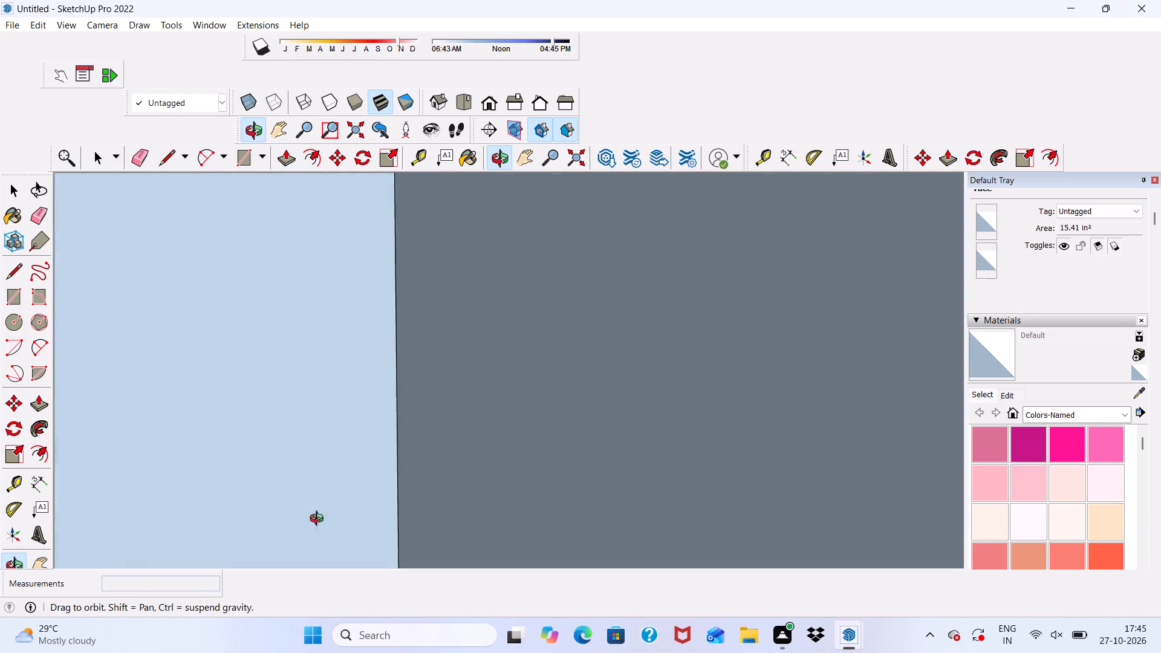
{"action": "middle_click_drag", "start_coordinate": [319, 520], "coordinate": [262, 560]}
{"action": "scroll", "coordinate": [221, 484], "scroll_direction": "up", "scroll_amount": 5}
{"action": "scroll", "coordinate": [175, 341], "scroll_direction": "down", "scroll_amount": 5}
{"action": "middle_click_drag", "start_coordinate": [184, 414], "coordinate": [185, 441]}
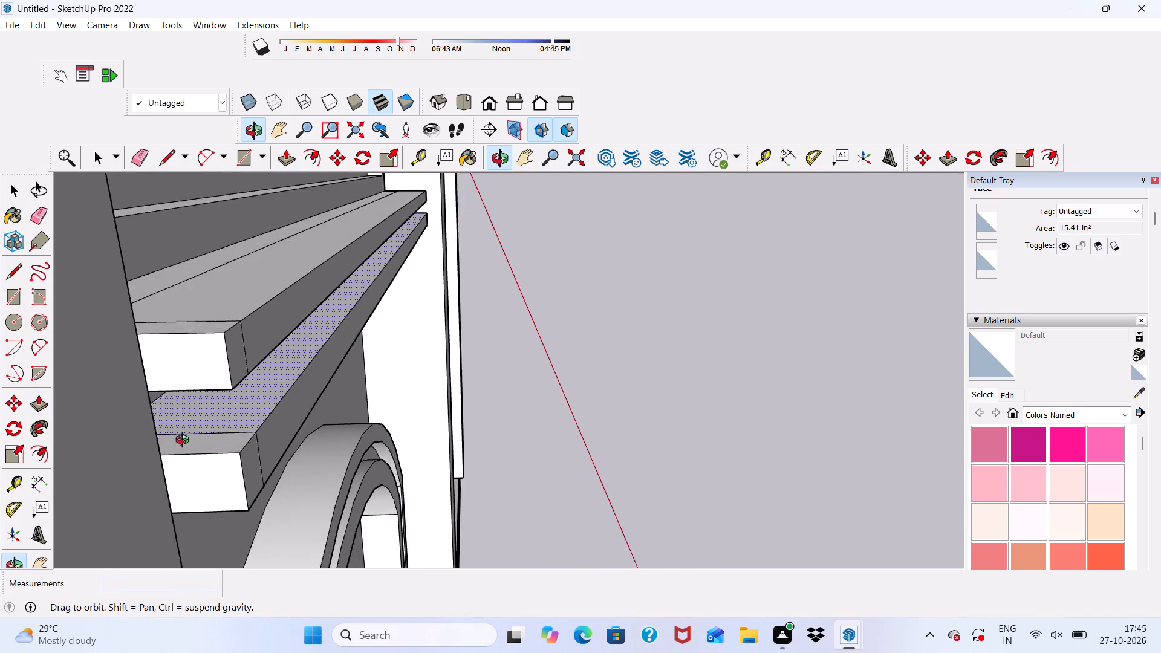
{"action": "middle_click_drag", "start_coordinate": [185, 441], "coordinate": [90, 450]}
{"action": "scroll", "coordinate": [91, 452], "scroll_direction": "up", "scroll_amount": 12}
{"action": "middle_click_drag", "start_coordinate": [118, 364], "coordinate": [350, 338]}
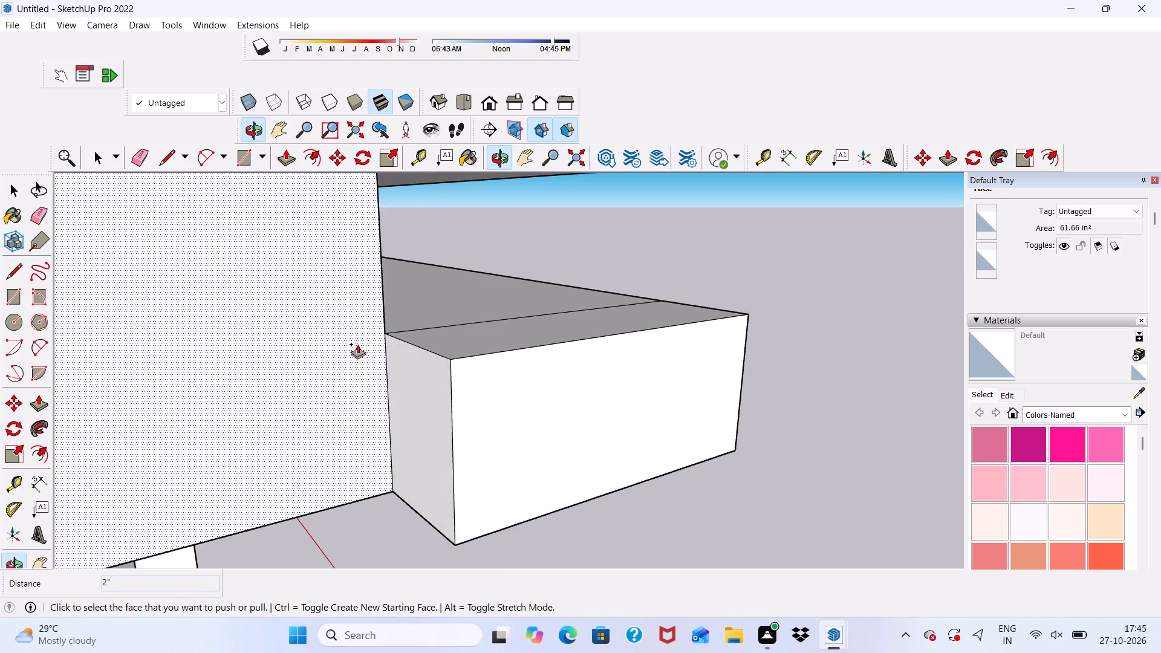
{"action": "left_click", "coordinate": [433, 418]}
{"action": "scroll", "coordinate": [163, 340], "scroll_direction": "down", "scroll_amount": 2}
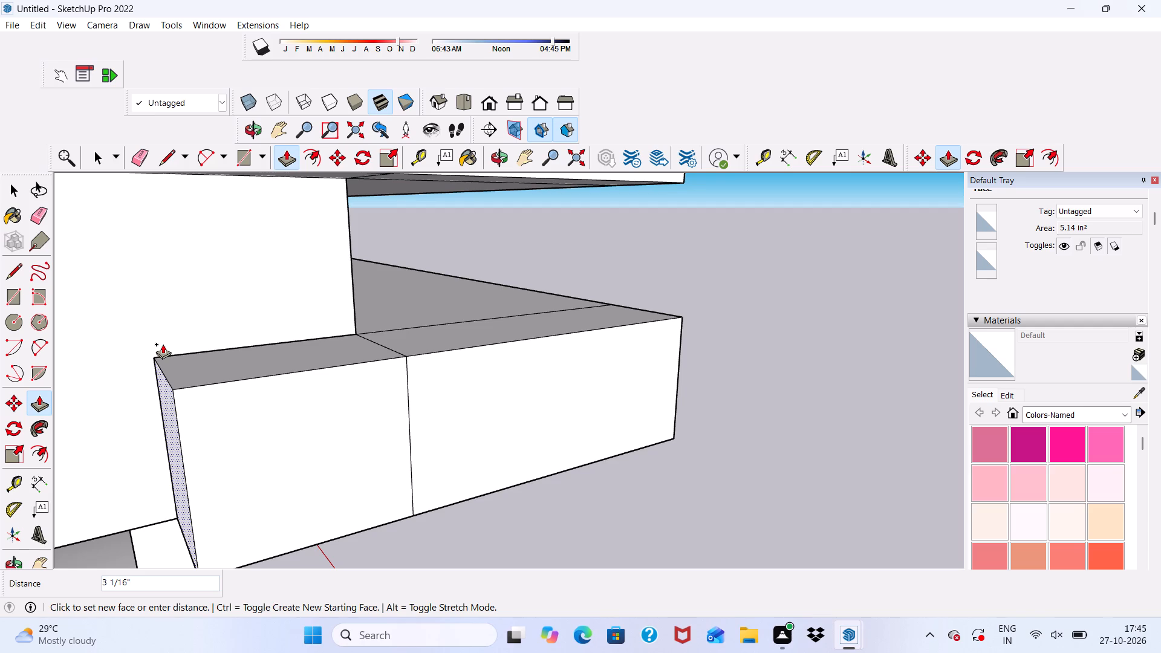
{"action": "scroll", "coordinate": [163, 344], "scroll_direction": "down", "scroll_amount": 10}
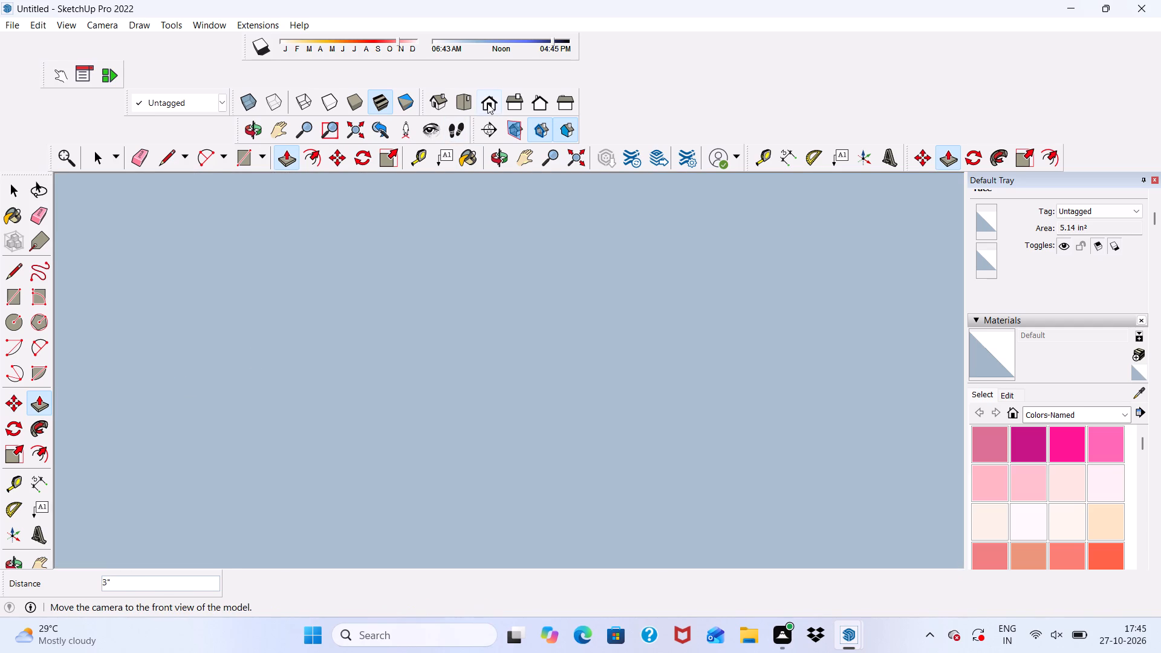
{"action": "left_click", "coordinate": [487, 103]}
{"action": "scroll", "coordinate": [478, 302], "scroll_direction": "down", "scroll_amount": 12}
{"action": "scroll", "coordinate": [190, 278], "scroll_direction": "up", "scroll_amount": 12}
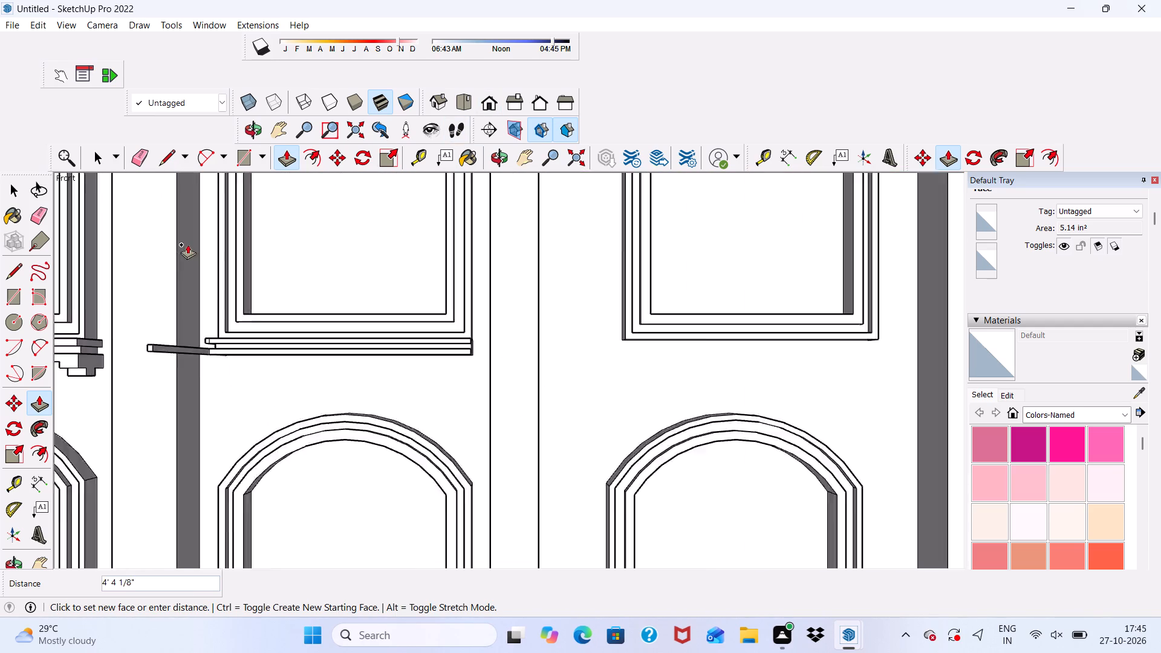
{"action": "scroll", "coordinate": [187, 244], "scroll_direction": "up", "scroll_amount": 7}
{"action": "middle_click_drag", "start_coordinate": [243, 348], "coordinate": [437, 393]}
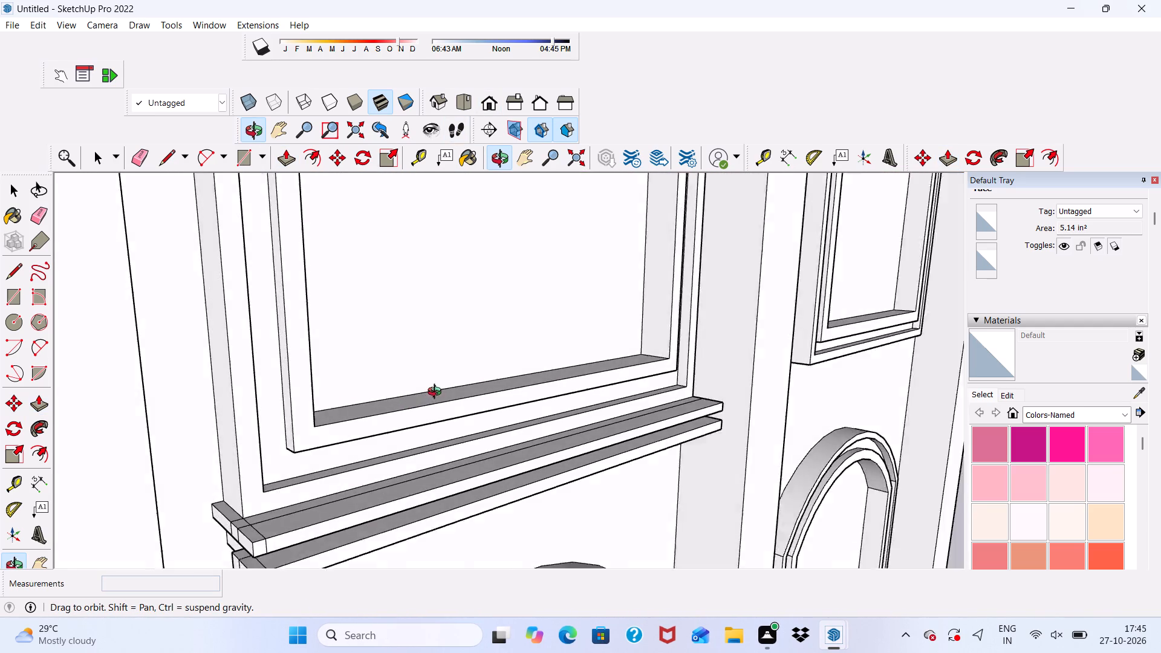
{"action": "middle_click_drag", "start_coordinate": [437, 393], "coordinate": [439, 392]}
{"action": "scroll", "coordinate": [140, 499], "scroll_direction": "up", "scroll_amount": 5}
{"action": "scroll", "coordinate": [254, 499], "scroll_direction": "up", "scroll_amount": 4}
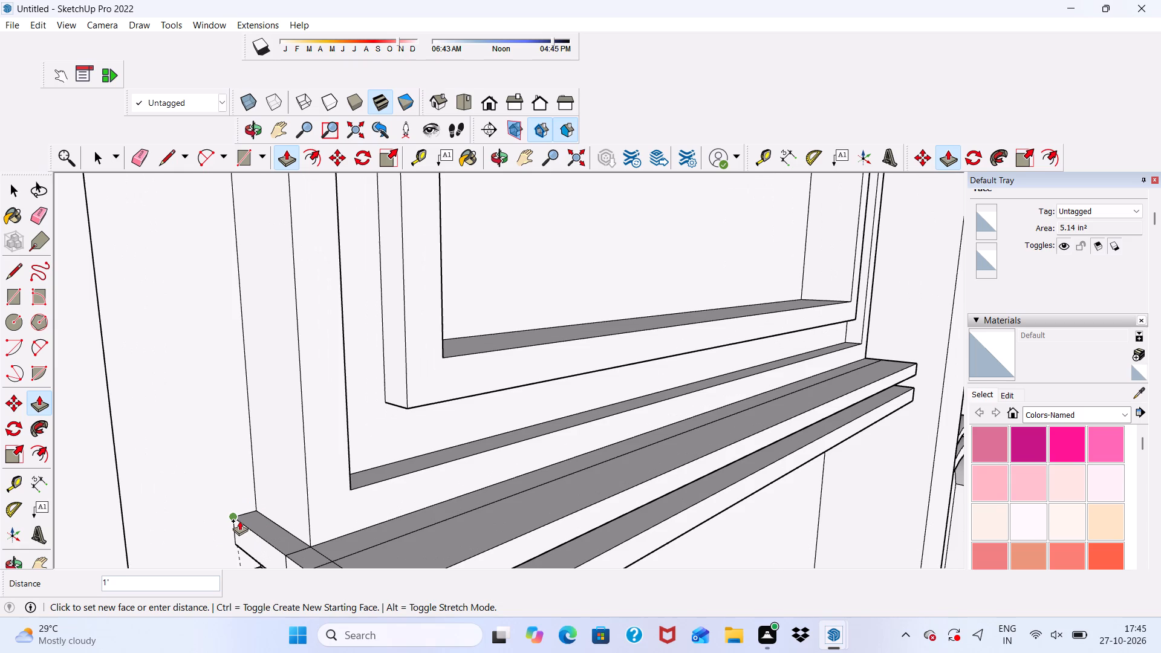
{"action": "left_click", "coordinate": [239, 521]}
Erase the leftover seam edges on the top and outer side faces of the upper strip's left return.
{"action": "scroll", "coordinate": [239, 454], "scroll_direction": "down", "scroll_amount": 6}
{"action": "middle_click_drag", "start_coordinate": [255, 521], "coordinate": [224, 493]}
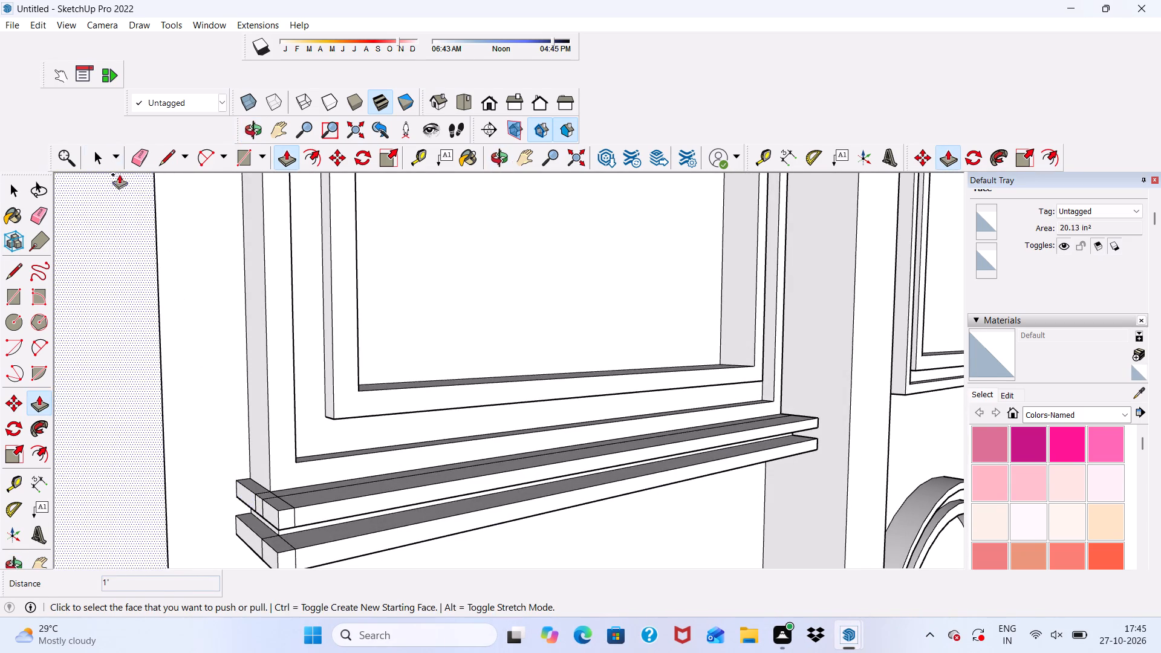
{"action": "left_click", "coordinate": [137, 152]}
{"action": "scroll", "coordinate": [311, 576], "scroll_direction": "up", "scroll_amount": 15}
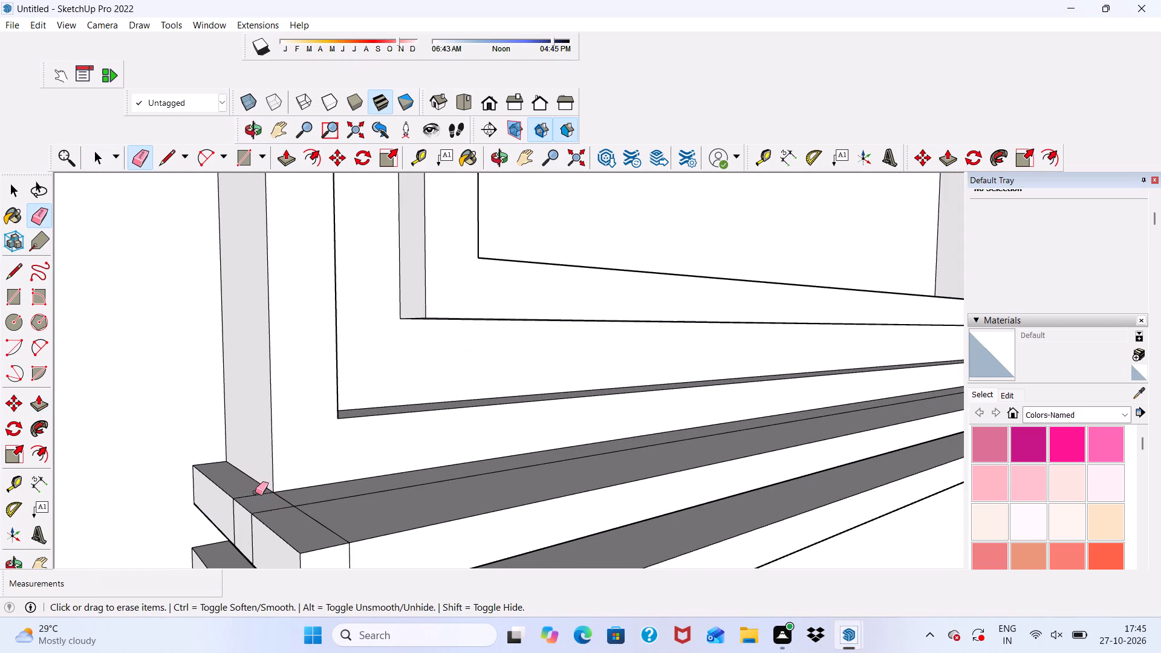
{"action": "left_click_drag", "start_coordinate": [255, 492], "coordinate": [264, 518]}
{"action": "scroll", "coordinate": [314, 513], "scroll_direction": "up", "scroll_amount": 5}
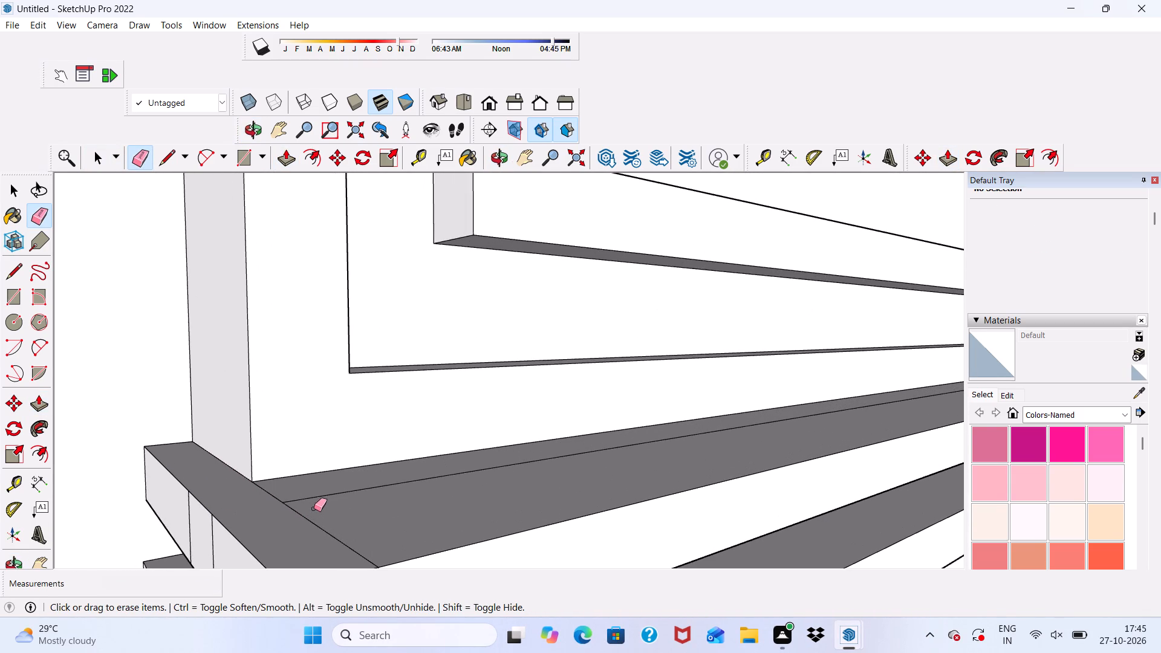
{"action": "left_click_drag", "start_coordinate": [311, 482], "coordinate": [305, 522]}
{"action": "left_click_drag", "start_coordinate": [282, 493], "coordinate": [278, 495]}
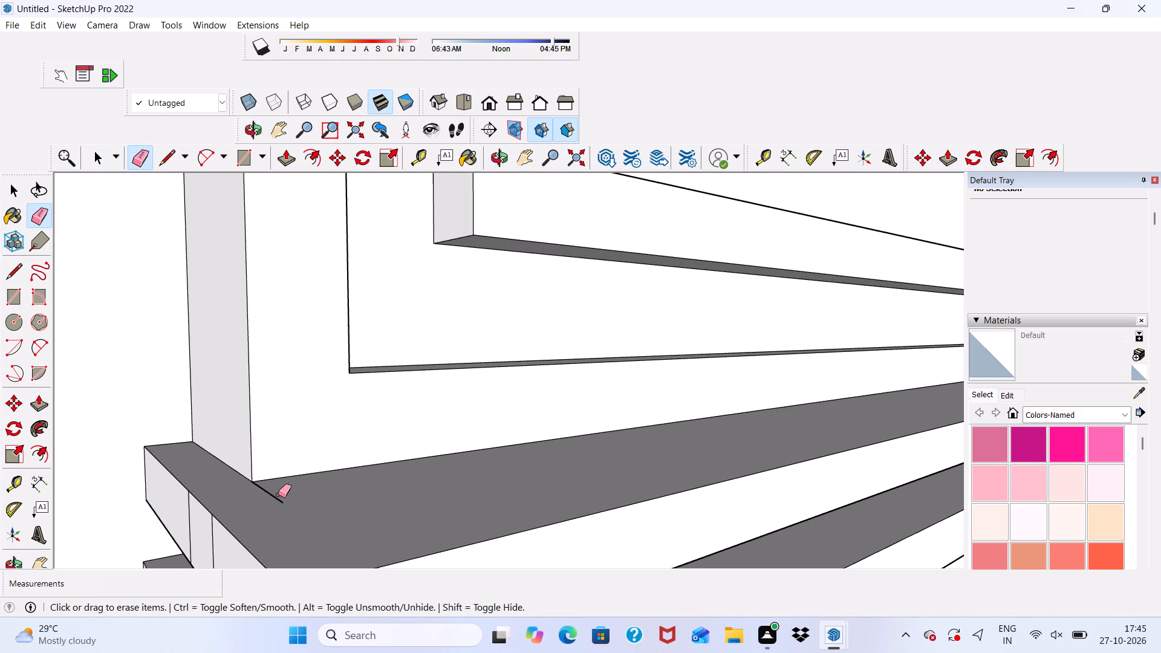
{"action": "left_click_drag", "start_coordinate": [278, 495], "coordinate": [270, 499]}
{"action": "scroll", "coordinate": [197, 521], "scroll_direction": "up", "scroll_amount": 4}
{"action": "left_click_drag", "start_coordinate": [184, 504], "coordinate": [214, 550]}
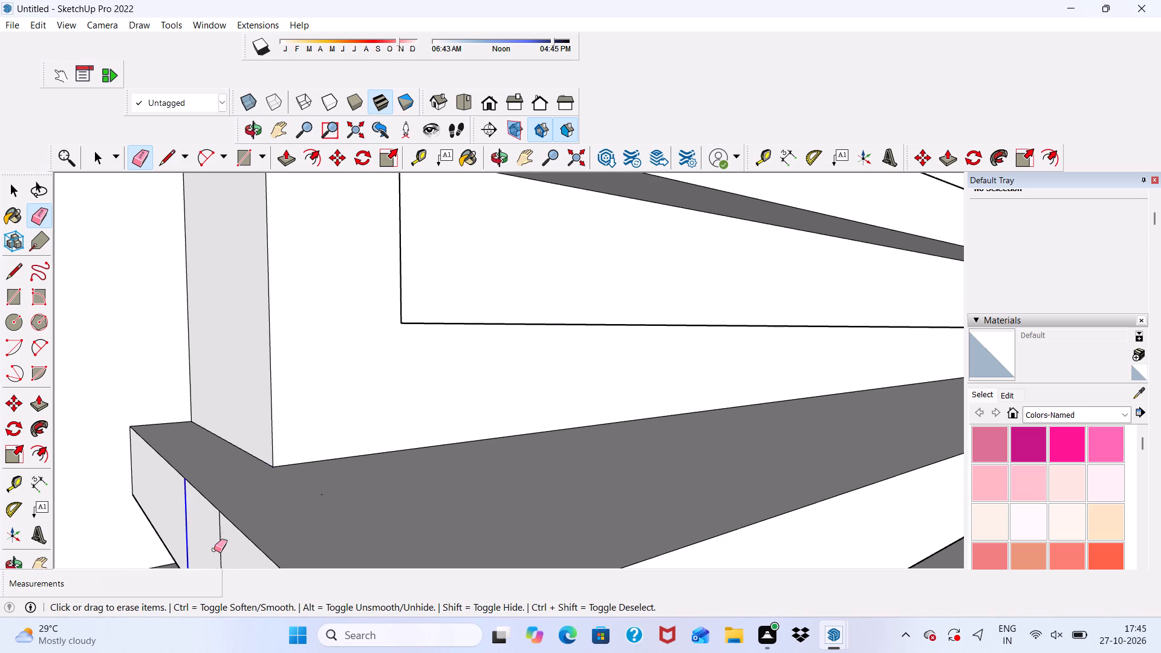
{"action": "left_click_drag", "start_coordinate": [214, 550], "coordinate": [220, 544]}
{"action": "left_click", "coordinate": [221, 541]}
Erase the seam edges on the front faces of both sill strips and the upper strip's underside at the left corner.
{"action": "scroll", "coordinate": [215, 457], "scroll_direction": "down", "scroll_amount": 5}
{"action": "middle_click_drag", "start_coordinate": [314, 542], "coordinate": [293, 362]}
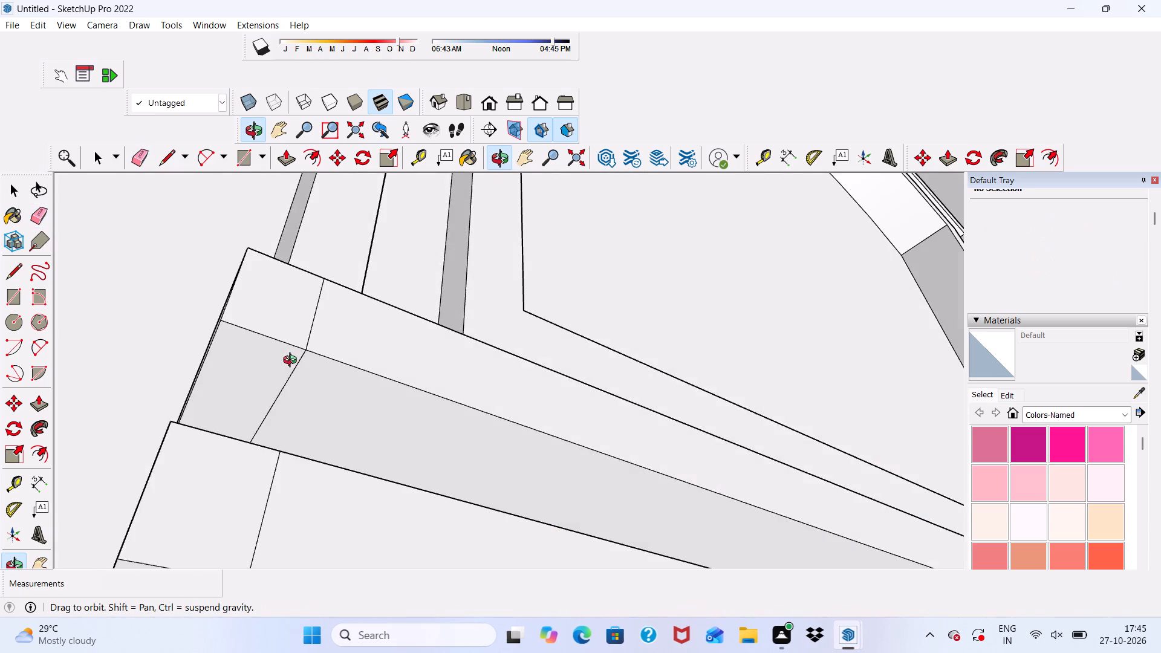
{"action": "middle_click_drag", "start_coordinate": [293, 362], "coordinate": [300, 428]}
{"action": "left_click_drag", "start_coordinate": [306, 406], "coordinate": [328, 427]}
{"action": "left_click_drag", "start_coordinate": [288, 472], "coordinate": [291, 480]}
{"action": "scroll", "coordinate": [215, 502], "scroll_direction": "up", "scroll_amount": 5}
{"action": "left_click_drag", "start_coordinate": [212, 493], "coordinate": [197, 519]}
{"action": "scroll", "coordinate": [212, 360], "scroll_direction": "down", "scroll_amount": 11}
{"action": "scroll", "coordinate": [291, 386], "scroll_direction": "up", "scroll_amount": 5}
{"action": "left_click_drag", "start_coordinate": [291, 386], "coordinate": [301, 424]}
Erase the crossing seam edges on the underside of the lower strip's left corner.
{"action": "left_click_drag", "start_coordinate": [267, 461], "coordinate": [242, 492]}
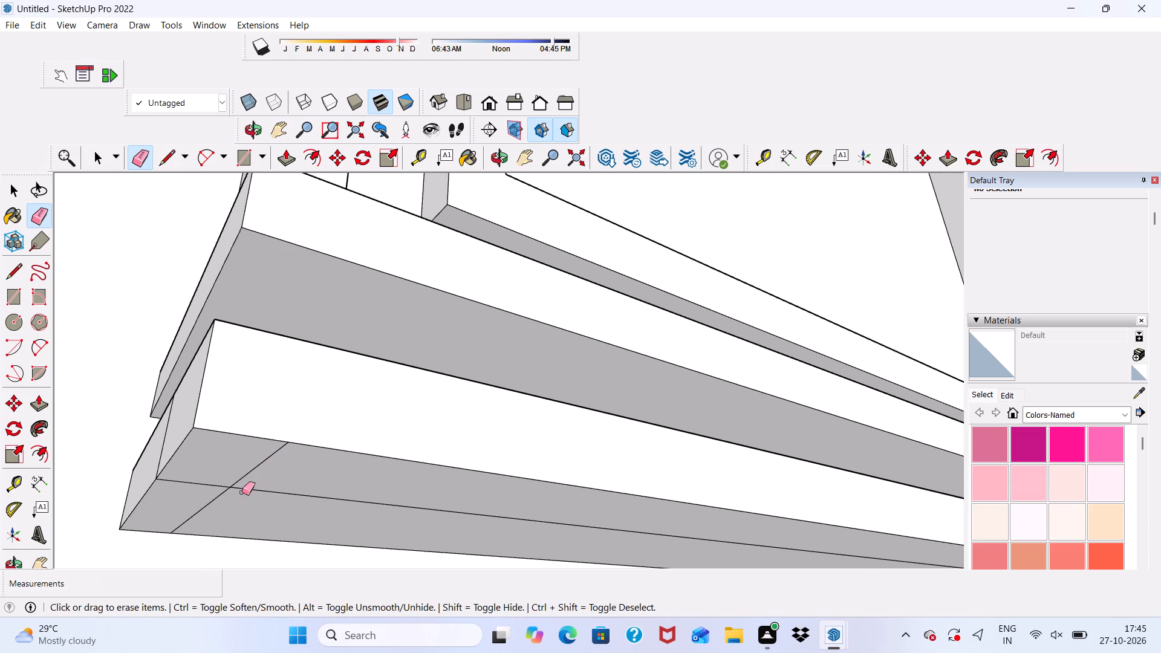
{"action": "left_click_drag", "start_coordinate": [242, 492], "coordinate": [239, 492]}
{"action": "left_click_drag", "start_coordinate": [239, 492], "coordinate": [220, 490]}
{"action": "left_click_drag", "start_coordinate": [210, 488], "coordinate": [199, 497]}
{"action": "left_click_drag", "start_coordinate": [193, 479], "coordinate": [238, 473]}
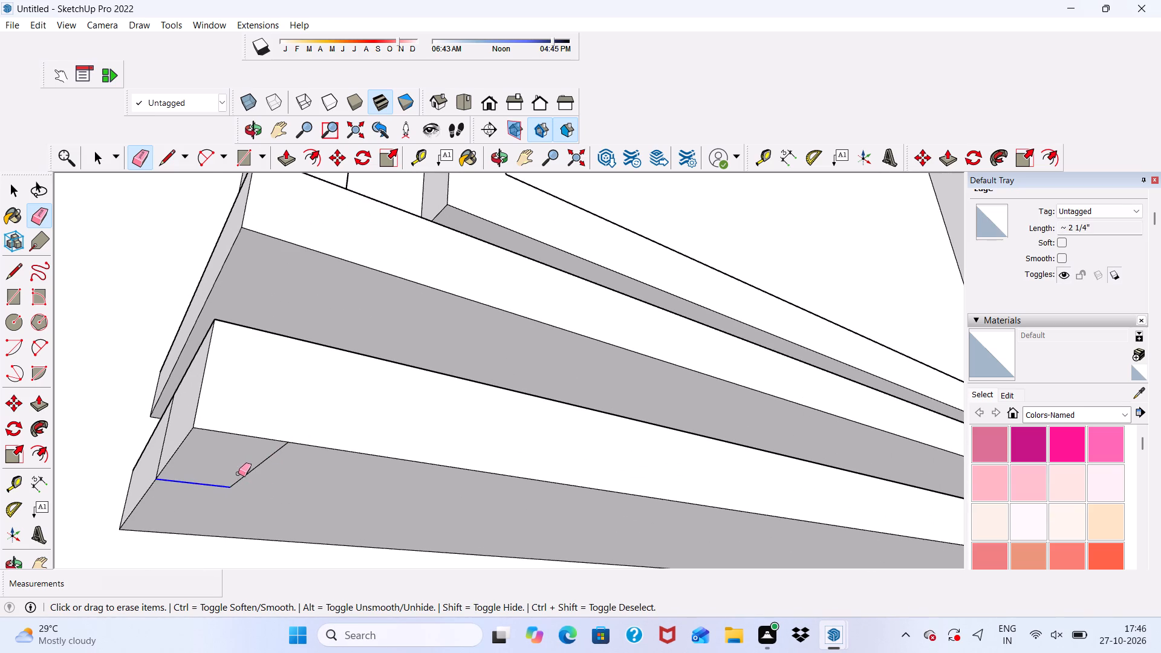
{"action": "left_click_drag", "start_coordinate": [238, 473], "coordinate": [254, 469]}
Erase the remaining seam edges on the outer side and top faces of the lower strip's left return.
{"action": "middle_click_drag", "start_coordinate": [267, 389], "coordinate": [405, 478]}
{"action": "scroll", "coordinate": [161, 475], "scroll_direction": "up", "scroll_amount": 1}
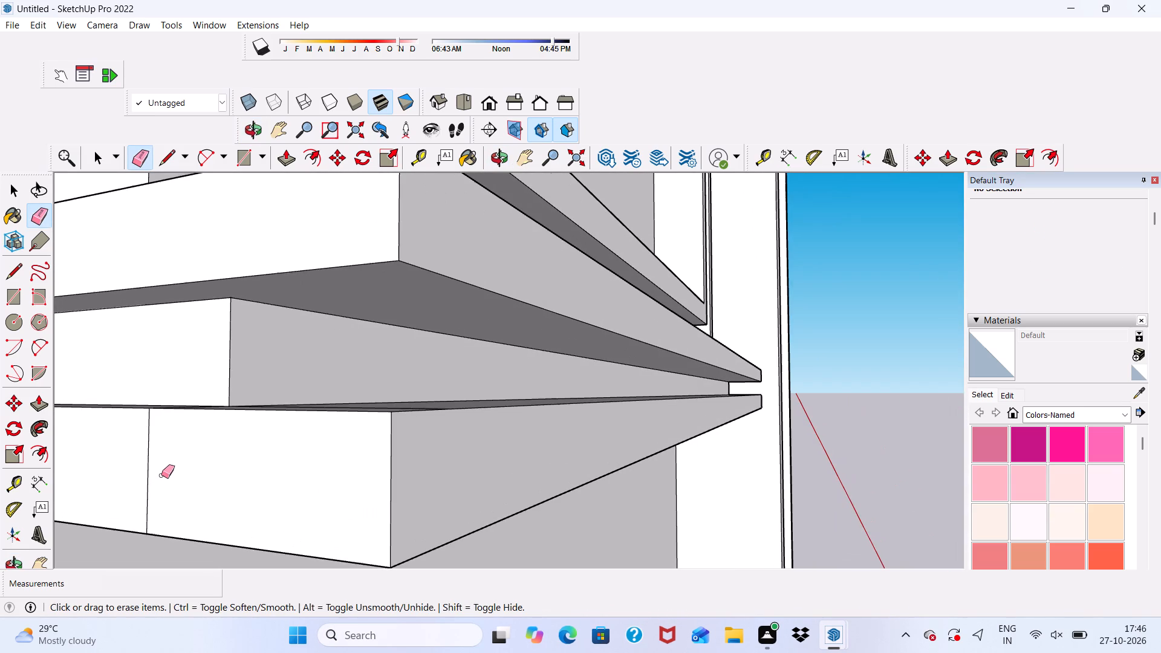
{"action": "left_click_drag", "start_coordinate": [154, 463], "coordinate": [147, 460]}
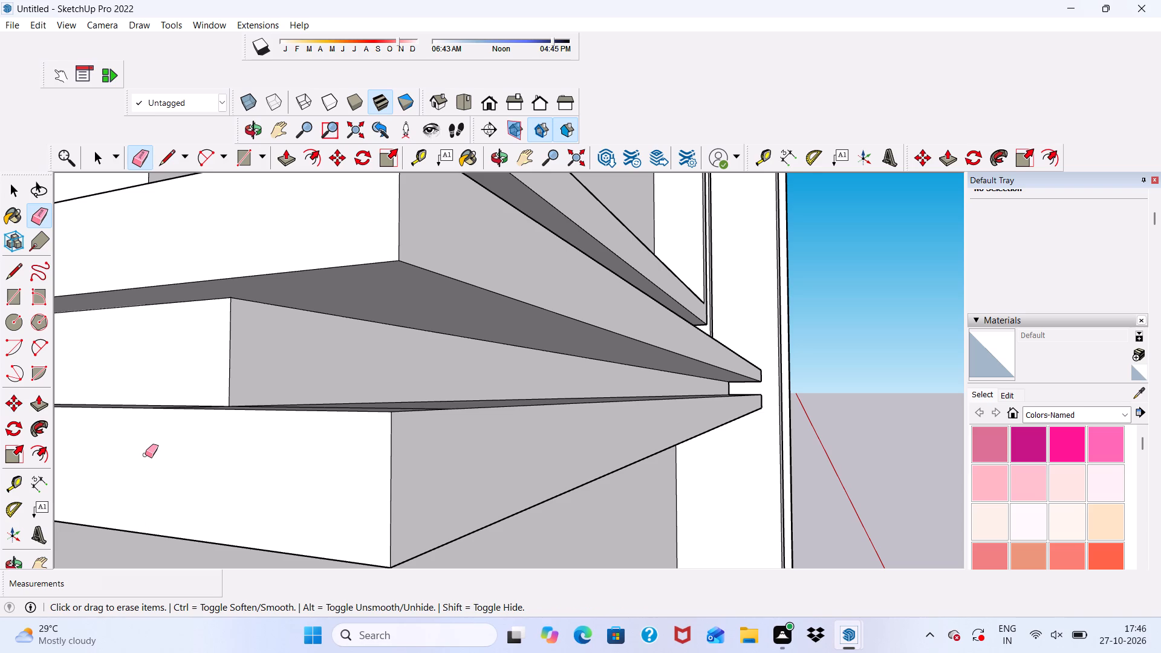
{"action": "scroll", "coordinate": [148, 450], "scroll_direction": "down", "scroll_amount": 5}
{"action": "middle_click_drag", "start_coordinate": [406, 414], "coordinate": [271, 502]}
{"action": "scroll", "coordinate": [266, 418], "scroll_direction": "up", "scroll_amount": 11}
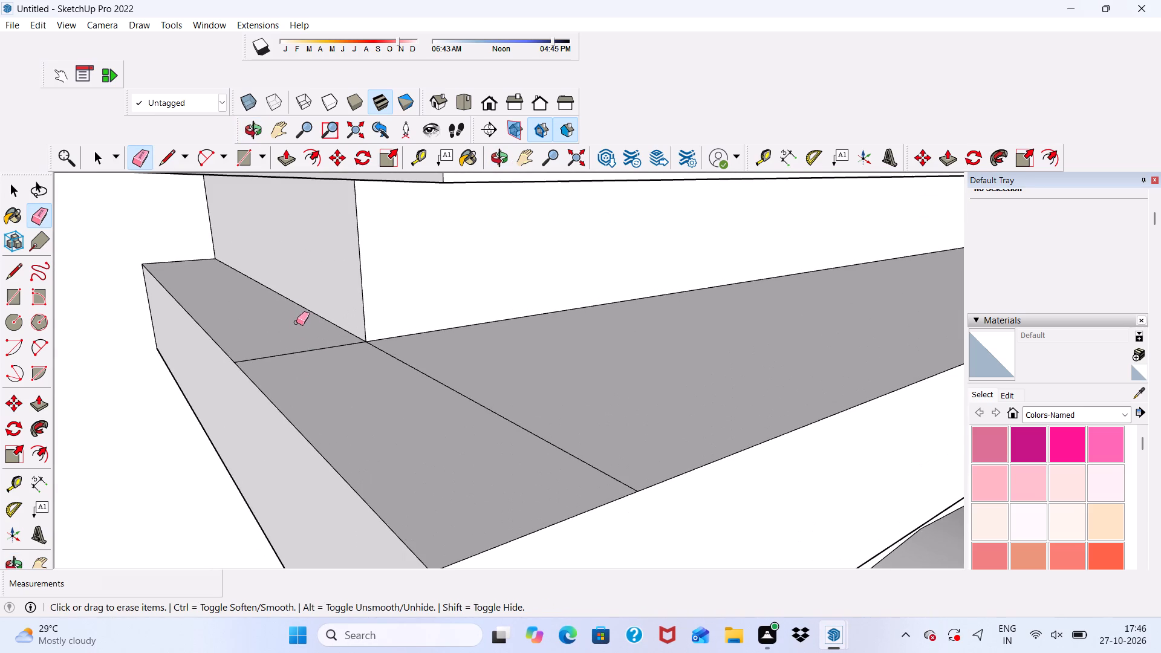
{"action": "left_click_drag", "start_coordinate": [287, 353], "coordinate": [300, 384]}
{"action": "left_click_drag", "start_coordinate": [455, 414], "coordinate": [527, 406]}
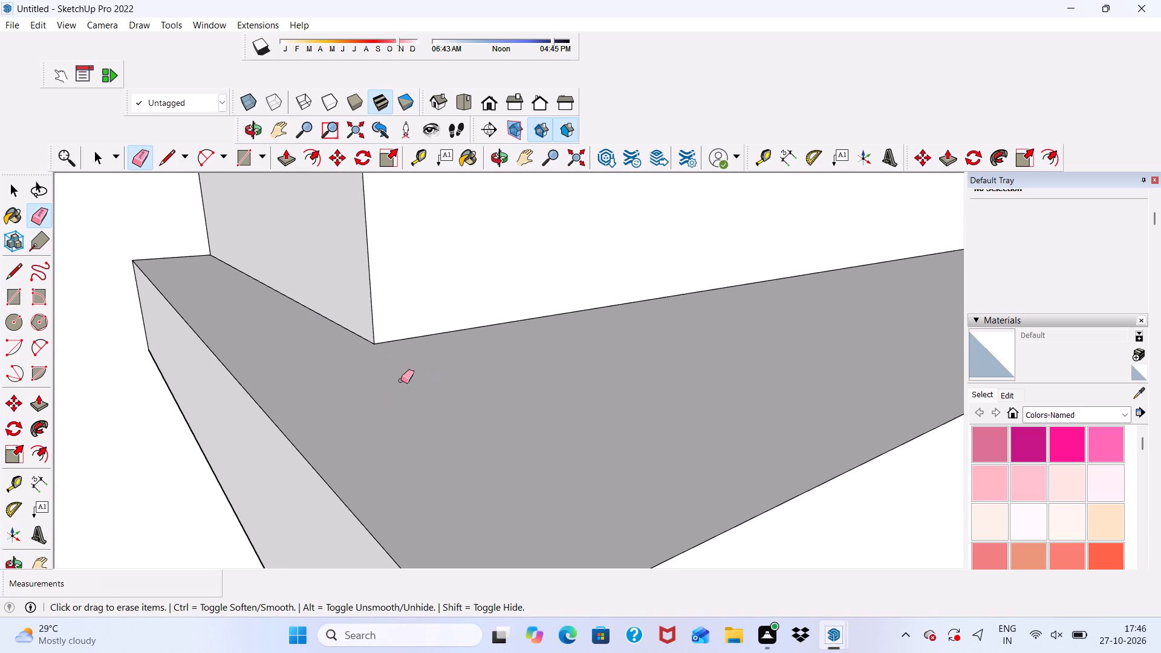
Erase the vertical seam edges on the right end faces of both sill strips.
{"action": "scroll", "coordinate": [356, 378], "scroll_direction": "down", "scroll_amount": 6}
{"action": "scroll", "coordinate": [175, 353], "scroll_direction": "down", "scroll_amount": 12}
{"action": "middle_click_drag", "start_coordinate": [487, 491], "coordinate": [429, 298]}
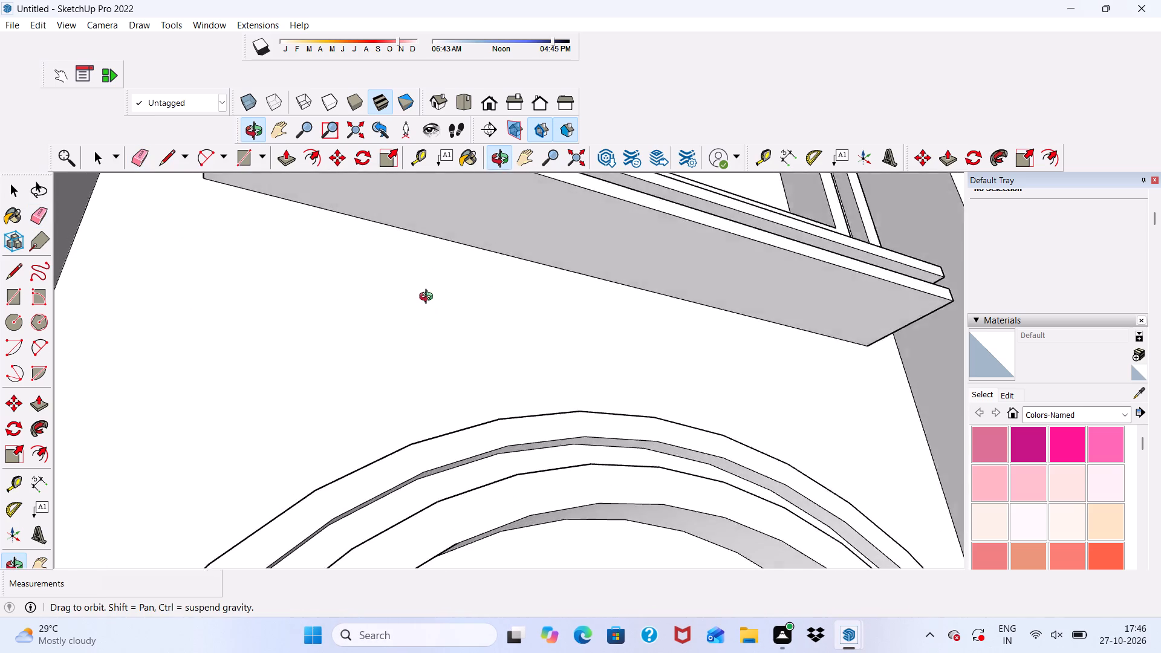
{"action": "middle_click_drag", "start_coordinate": [429, 298], "coordinate": [472, 517]}
{"action": "scroll", "coordinate": [429, 394], "scroll_direction": "up", "scroll_amount": 2}
{"action": "scroll", "coordinate": [293, 331], "scroll_direction": "down", "scroll_amount": 4}
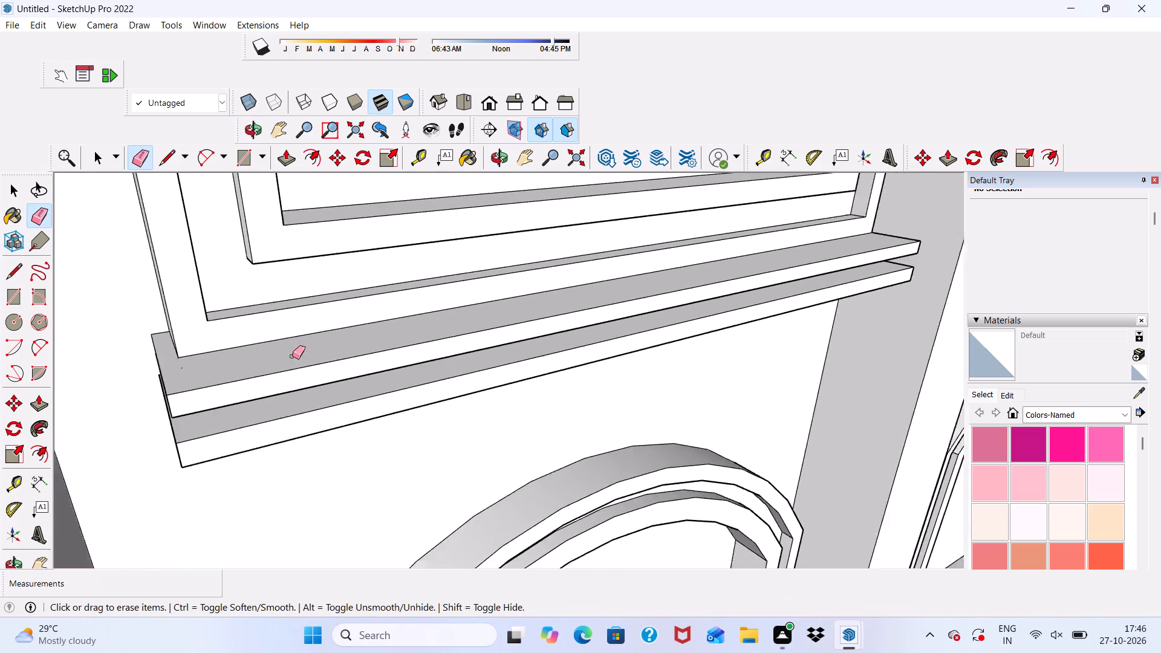
{"action": "scroll", "coordinate": [292, 356], "scroll_direction": "down", "scroll_amount": 2}
{"action": "scroll", "coordinate": [636, 360], "scroll_direction": "down", "scroll_amount": 6}
{"action": "middle_click_drag", "start_coordinate": [672, 447], "coordinate": [554, 408]}
{"action": "scroll", "coordinate": [689, 350], "scroll_direction": "up", "scroll_amount": 2}
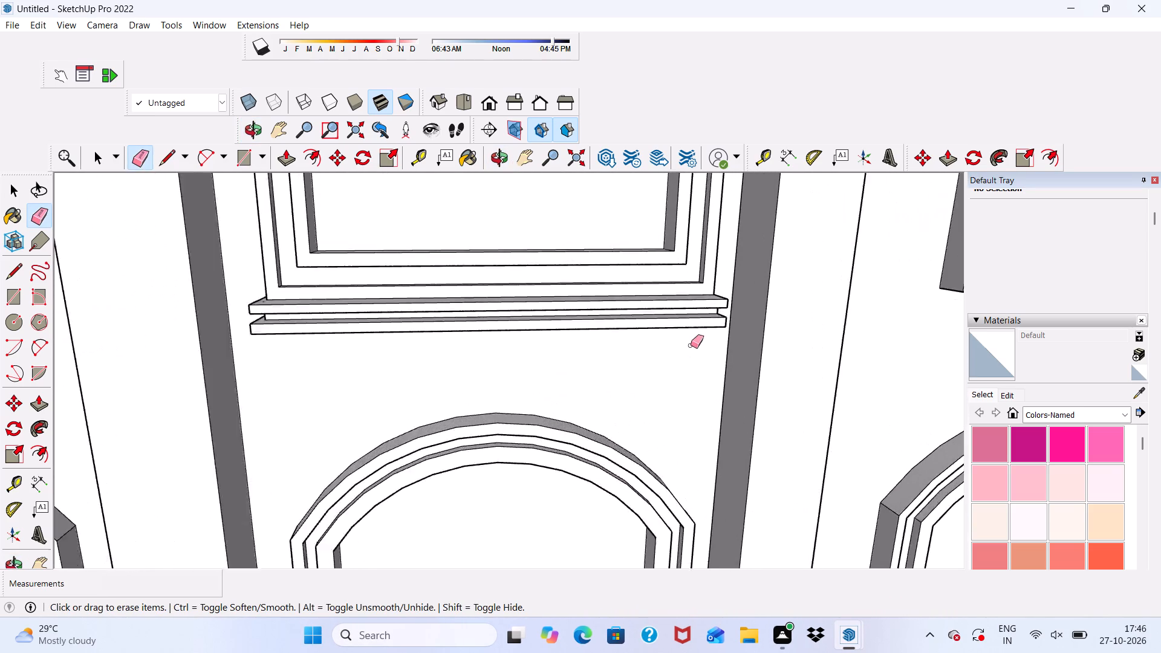
{"action": "scroll", "coordinate": [691, 345], "scroll_direction": "up", "scroll_amount": 10}
{"action": "middle_click_drag", "start_coordinate": [722, 307], "coordinate": [574, 313]}
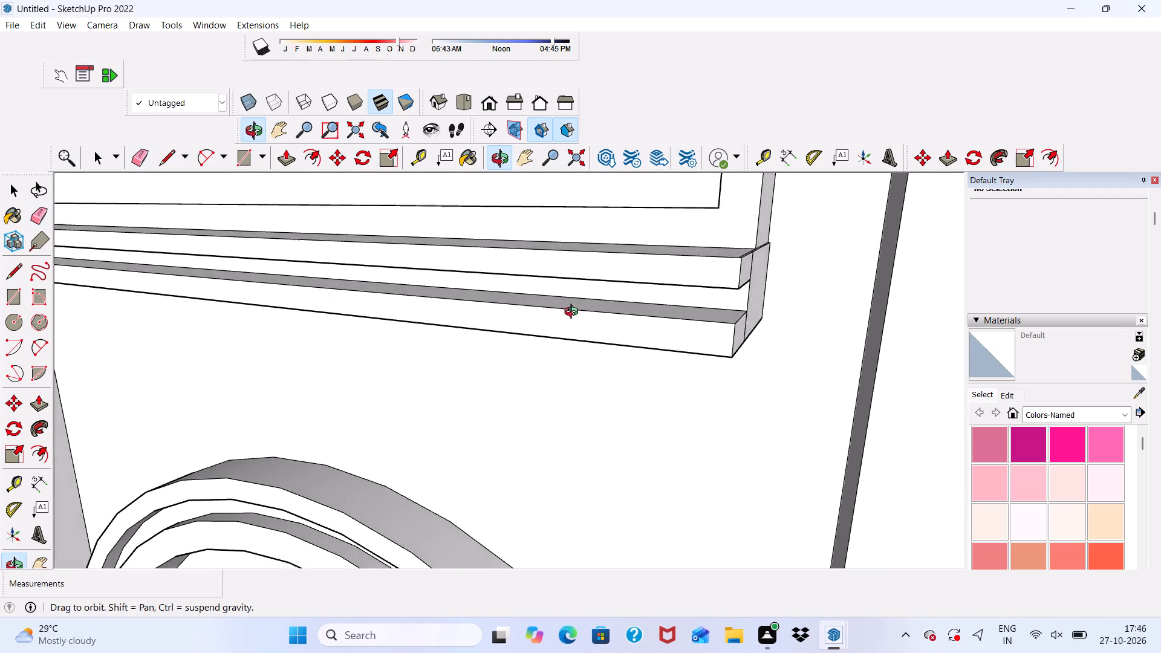
{"action": "middle_click_drag", "start_coordinate": [574, 313], "coordinate": [474, 329]}
{"action": "scroll", "coordinate": [673, 319], "scroll_direction": "up", "scroll_amount": 7}
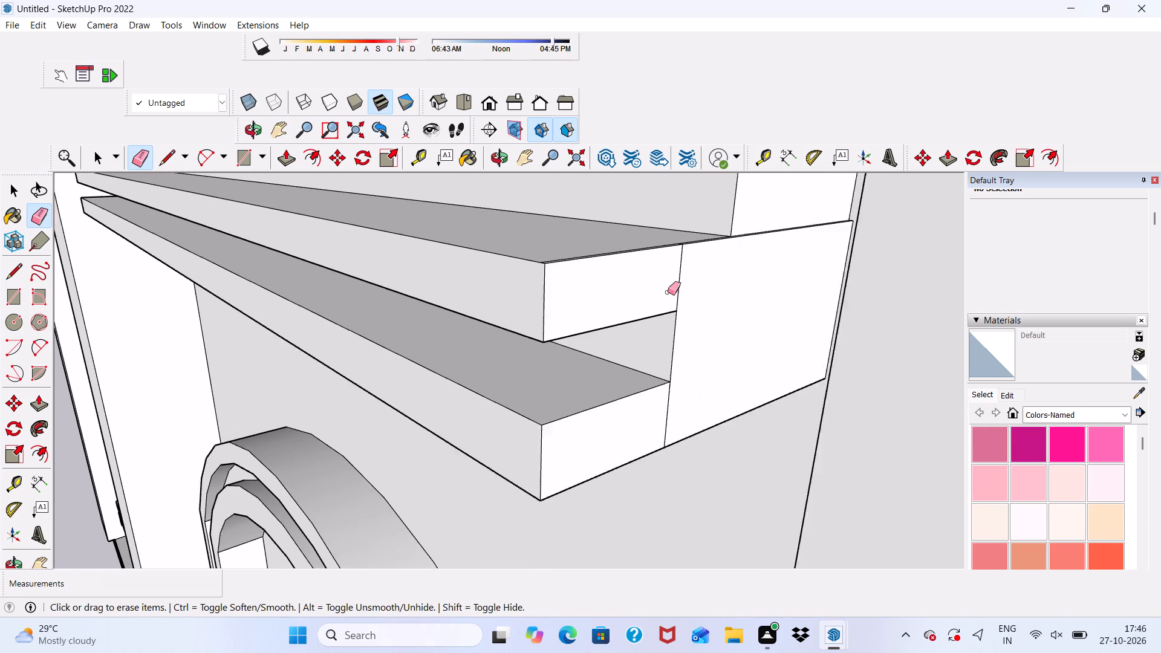
{"action": "scroll", "coordinate": [668, 292], "scroll_direction": "up", "scroll_amount": 1}
{"action": "left_click_drag", "start_coordinate": [678, 268], "coordinate": [694, 294]}
{"action": "left_click_drag", "start_coordinate": [695, 302], "coordinate": [696, 310]}
{"action": "left_click_drag", "start_coordinate": [677, 436], "coordinate": [636, 436]}
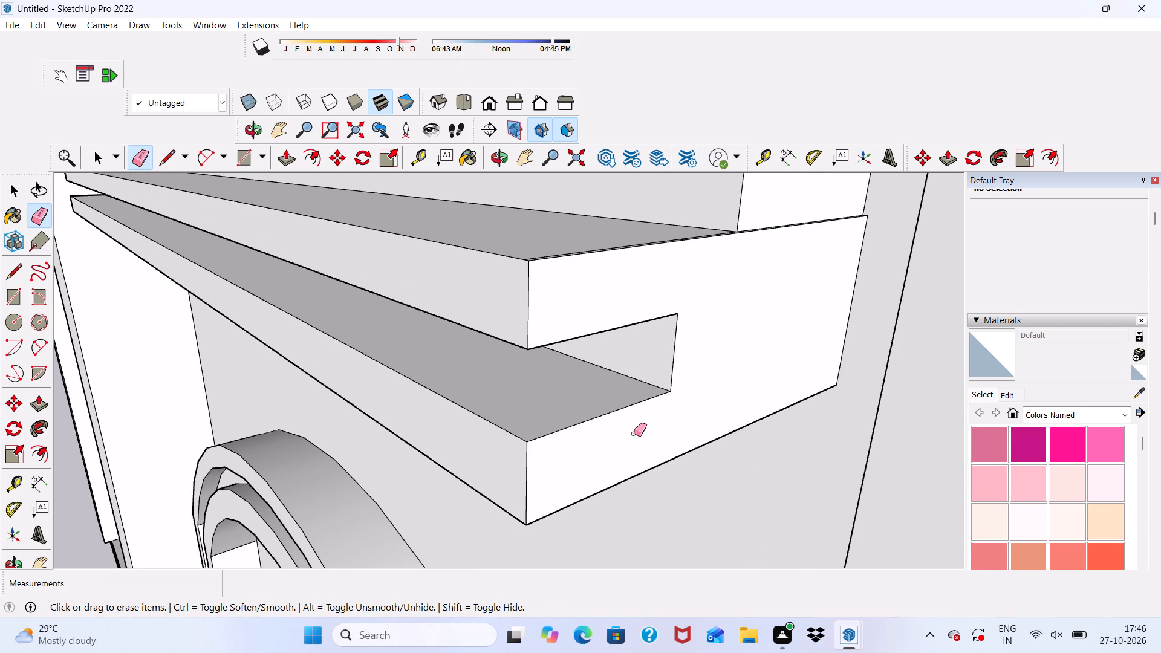
{"action": "scroll", "coordinate": [653, 404], "scroll_direction": "down", "scroll_amount": 4}
{"action": "key", "text": "space"}
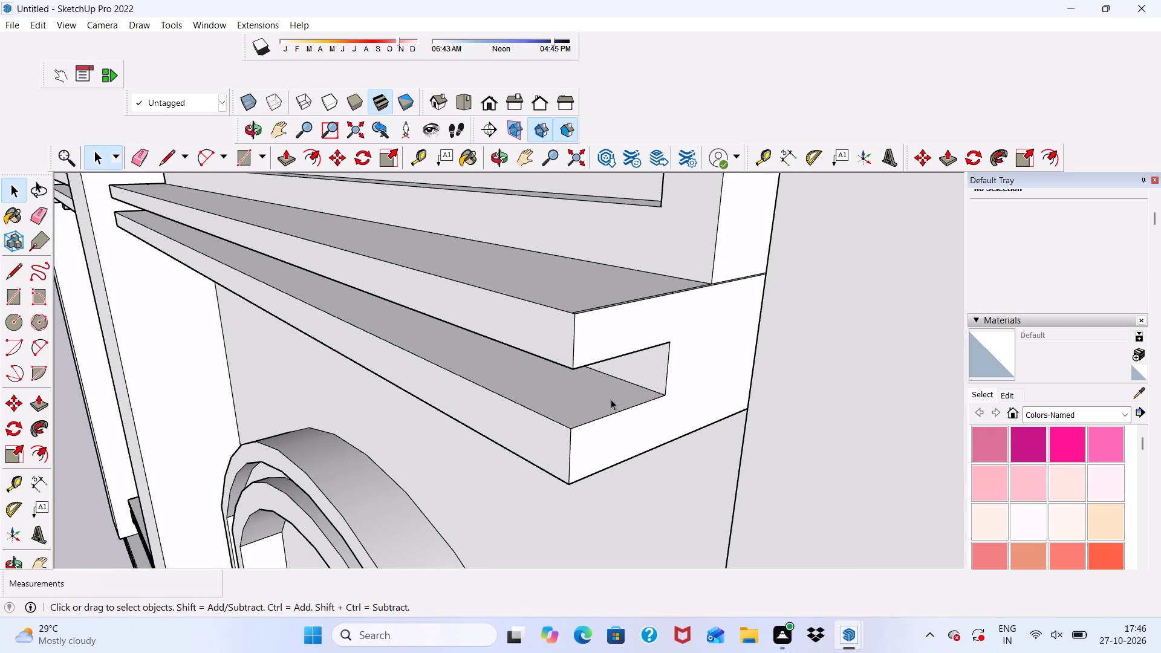
Draw a narrow bracket rectangle 1' 6" deep on the sill's underside, starting from the right back corner at the wall.
{"action": "scroll", "coordinate": [611, 399], "scroll_direction": "down", "scroll_amount": 1}
{"action": "middle_click_drag", "start_coordinate": [606, 402], "coordinate": [743, 175]}
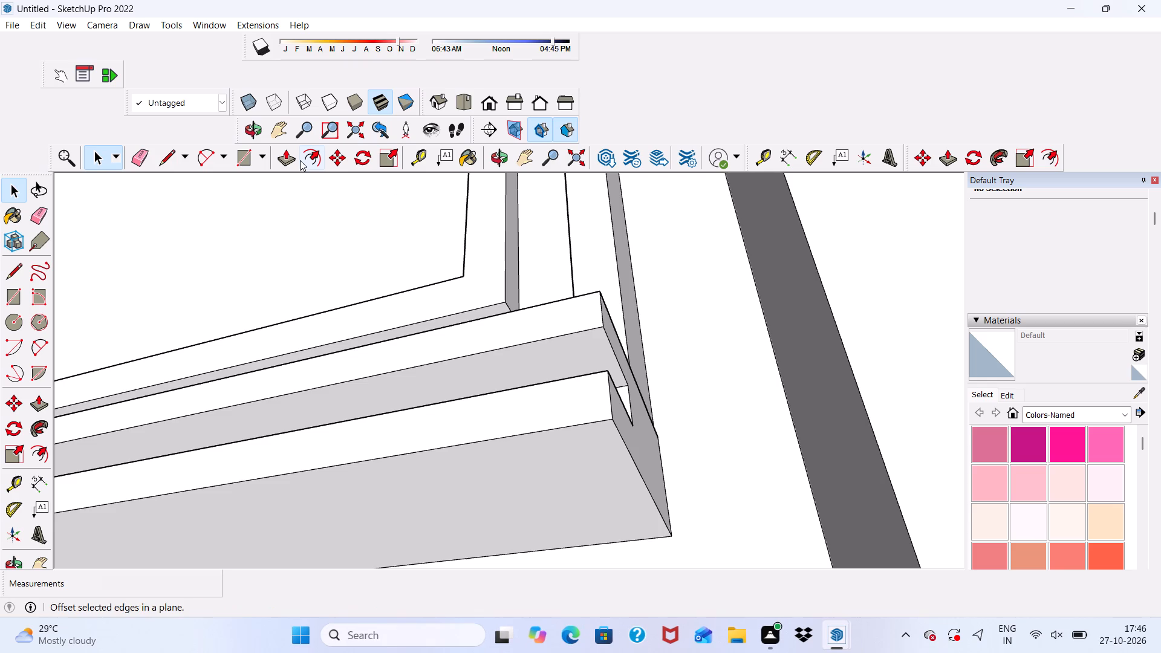
{"action": "left_click", "coordinate": [235, 155]}
{"action": "scroll", "coordinate": [277, 221], "scroll_direction": "down", "scroll_amount": 5}
{"action": "middle_click_drag", "start_coordinate": [397, 461], "coordinate": [425, 383]}
{"action": "scroll", "coordinate": [463, 398], "scroll_direction": "up", "scroll_amount": 6}
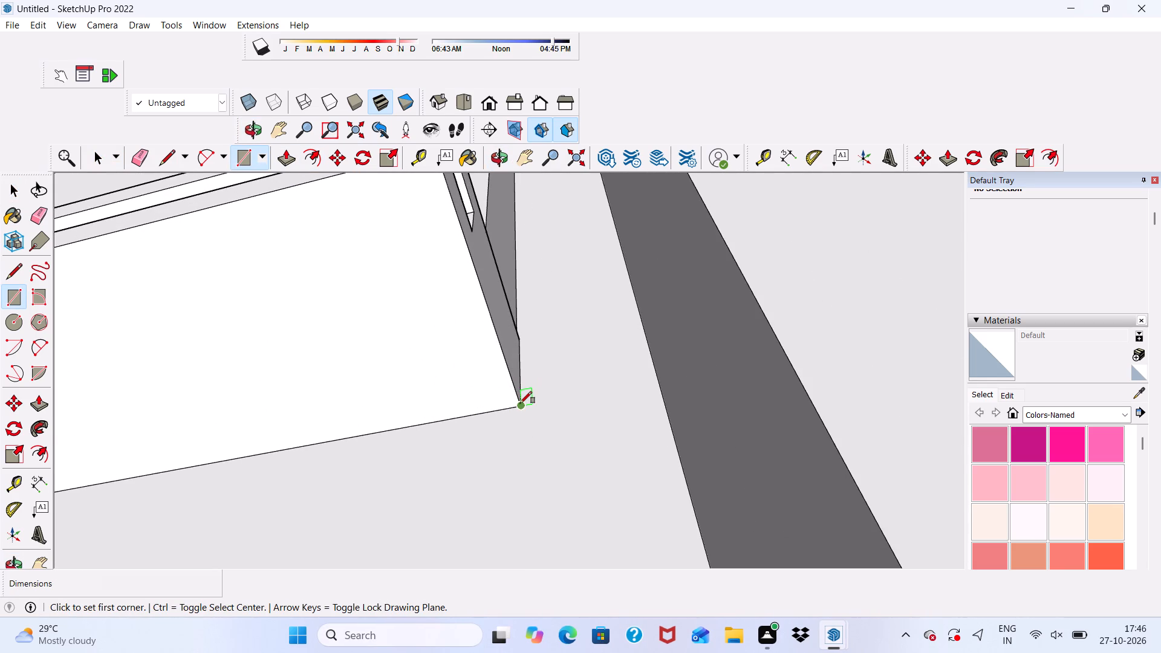
{"action": "left_click", "coordinate": [520, 403]}
{"action": "scroll", "coordinate": [476, 306], "scroll_direction": "down", "scroll_amount": 6}
{"action": "scroll", "coordinate": [413, 254], "scroll_direction": "up", "scroll_amount": 5}
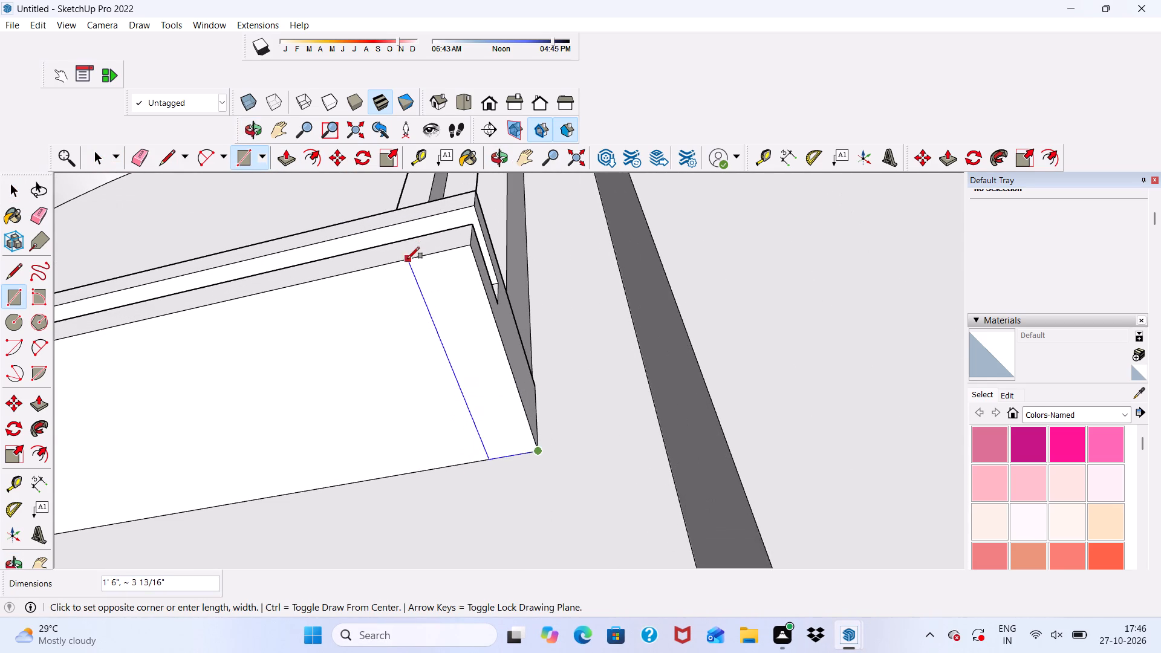
{"action": "left_click", "coordinate": [394, 265]}
Draw a bracket rectangle 1' 6" by about 6 13/16" on the sill's underside, starting from the left back corner at the wall.
{"action": "scroll", "coordinate": [394, 265], "scroll_direction": "down", "scroll_amount": 20}
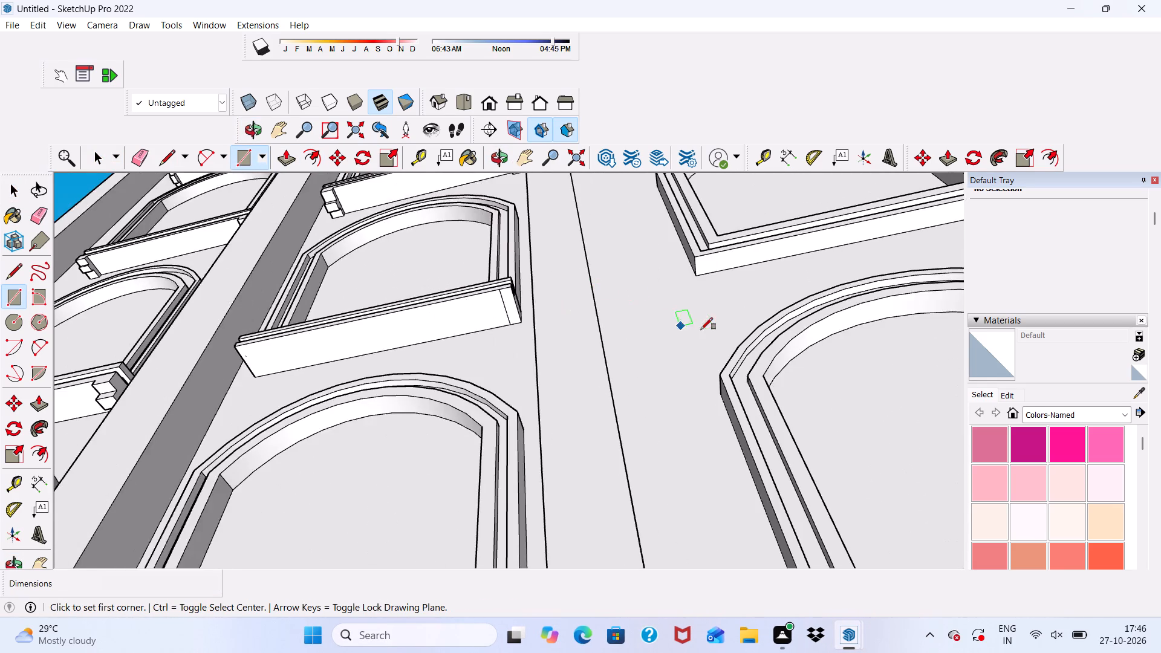
{"action": "scroll", "coordinate": [291, 334], "scroll_direction": "up", "scroll_amount": 7}
{"action": "scroll", "coordinate": [279, 333], "scroll_direction": "down", "scroll_amount": 1}
{"action": "scroll", "coordinate": [205, 388], "scroll_direction": "up", "scroll_amount": 9}
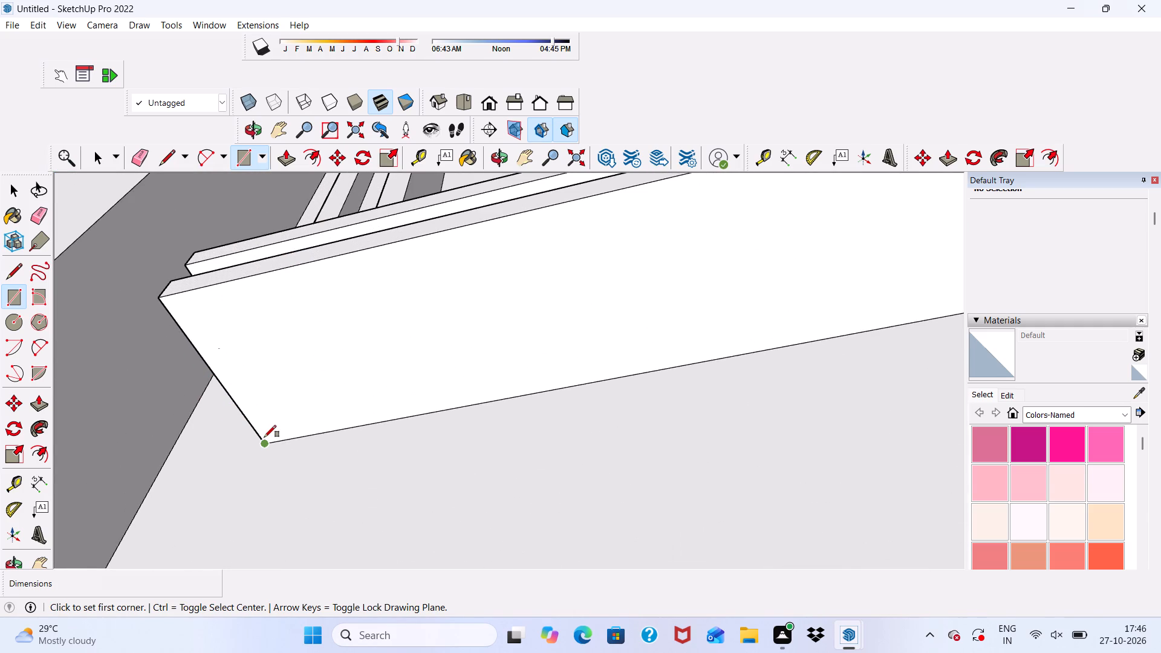
{"action": "left_click", "coordinate": [264, 438]}
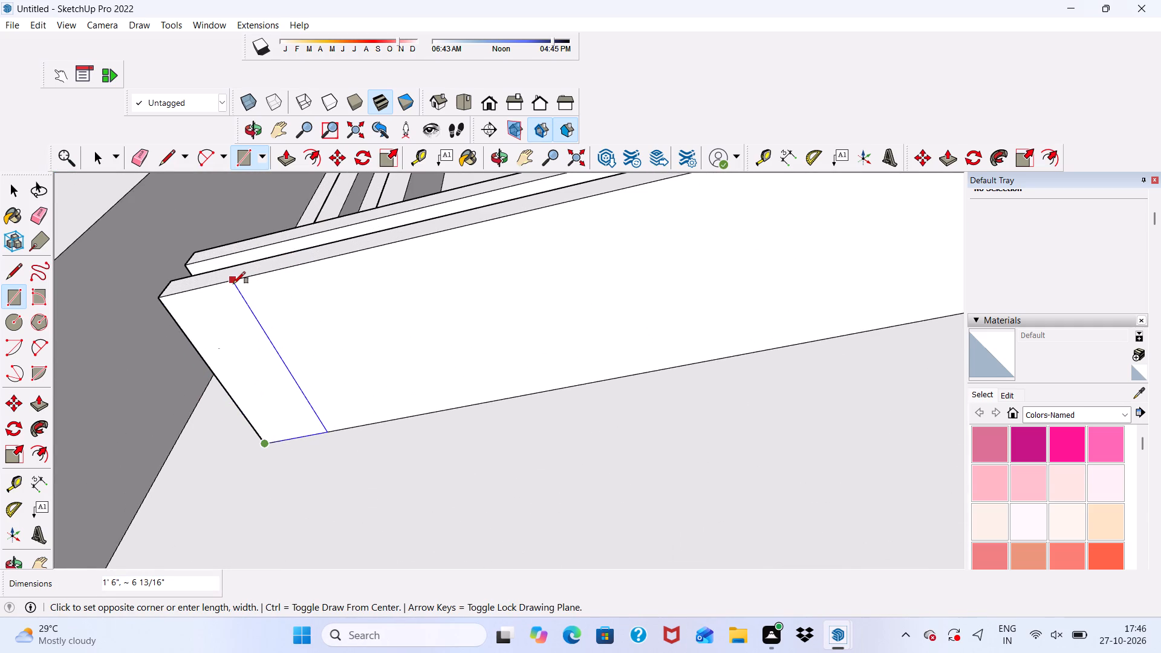
{"action": "left_click", "coordinate": [233, 284]}
{"action": "key", "text": "space"}
Extrude the left bracket rectangle 3" down from the sill's underside.
{"action": "left_click", "coordinate": [291, 160]}
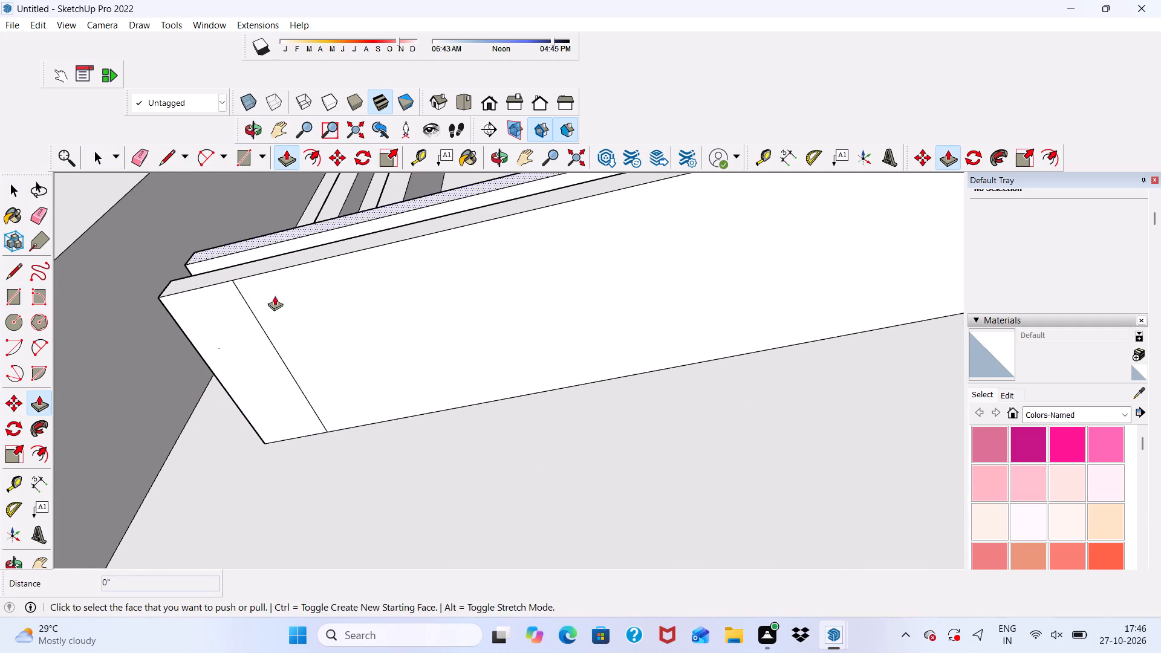
{"action": "left_click", "coordinate": [246, 334]}
{"action": "key", "text": "3"}
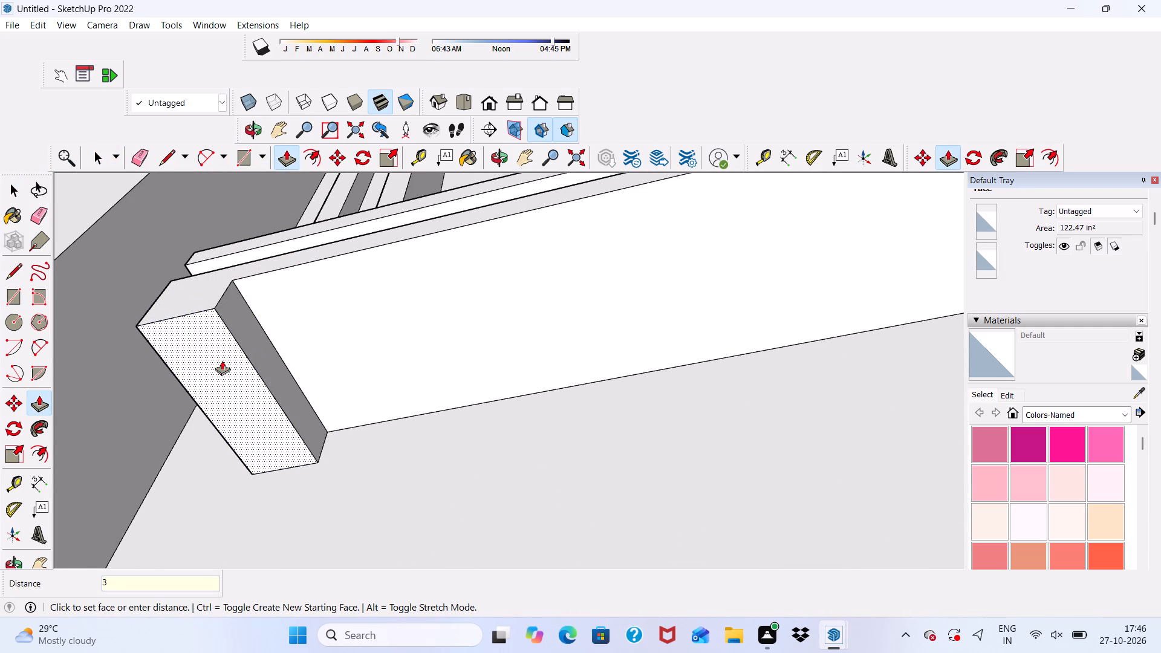
{"action": "key", "text": "shift+quotedbl"}
{"action": "key", "text": "Return"}
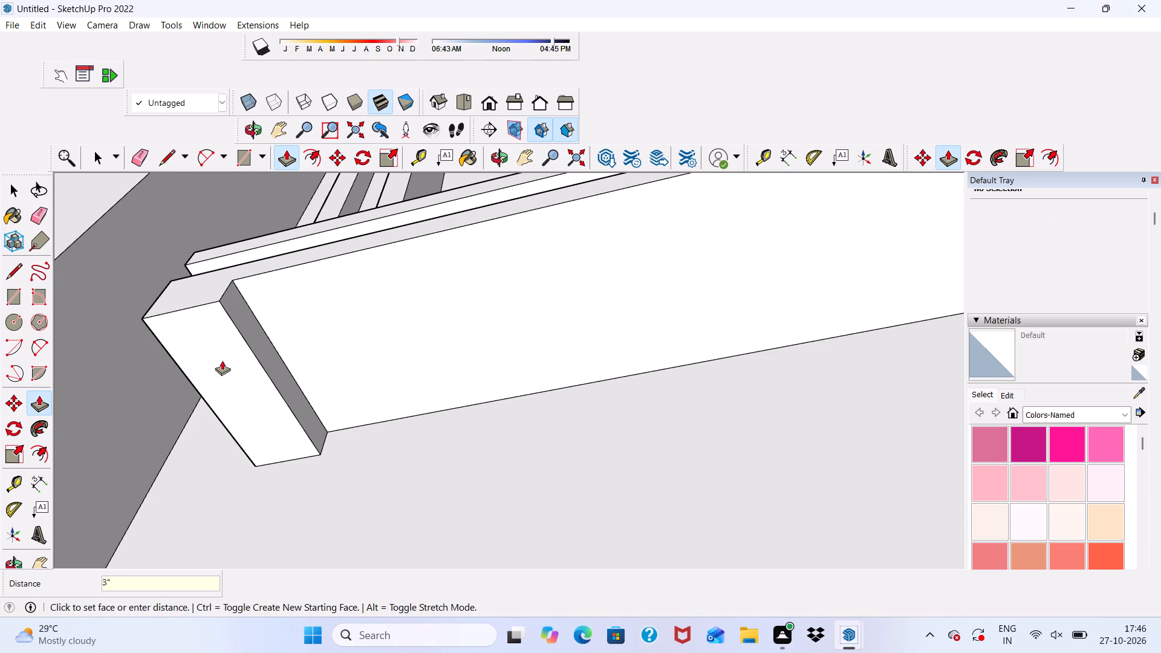
Extrude the right bracket rectangle 3" down from the sill's underside.
{"action": "scroll", "coordinate": [188, 352], "scroll_direction": "down", "scroll_amount": 6}
{"action": "scroll", "coordinate": [287, 323], "scroll_direction": "down", "scroll_amount": 10}
{"action": "scroll", "coordinate": [537, 287], "scroll_direction": "up", "scroll_amount": 5}
{"action": "scroll", "coordinate": [684, 212], "scroll_direction": "up", "scroll_amount": 3}
{"action": "scroll", "coordinate": [619, 236], "scroll_direction": "up", "scroll_amount": 1}
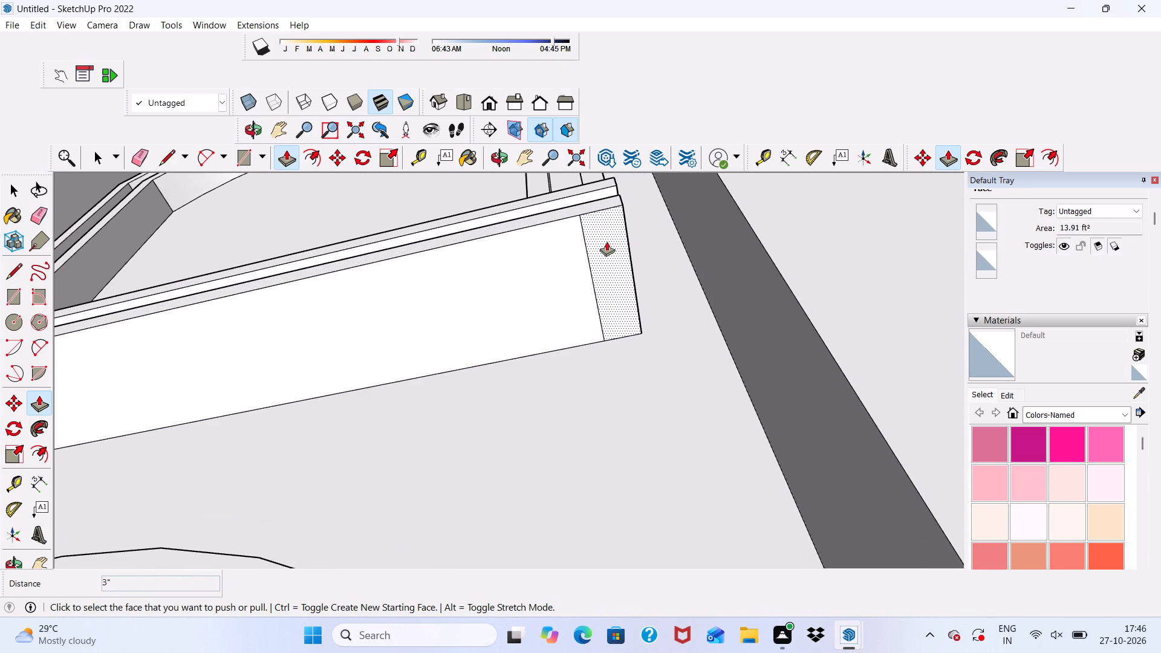
{"action": "left_click", "coordinate": [607, 241]}
{"action": "key", "text": "3"}
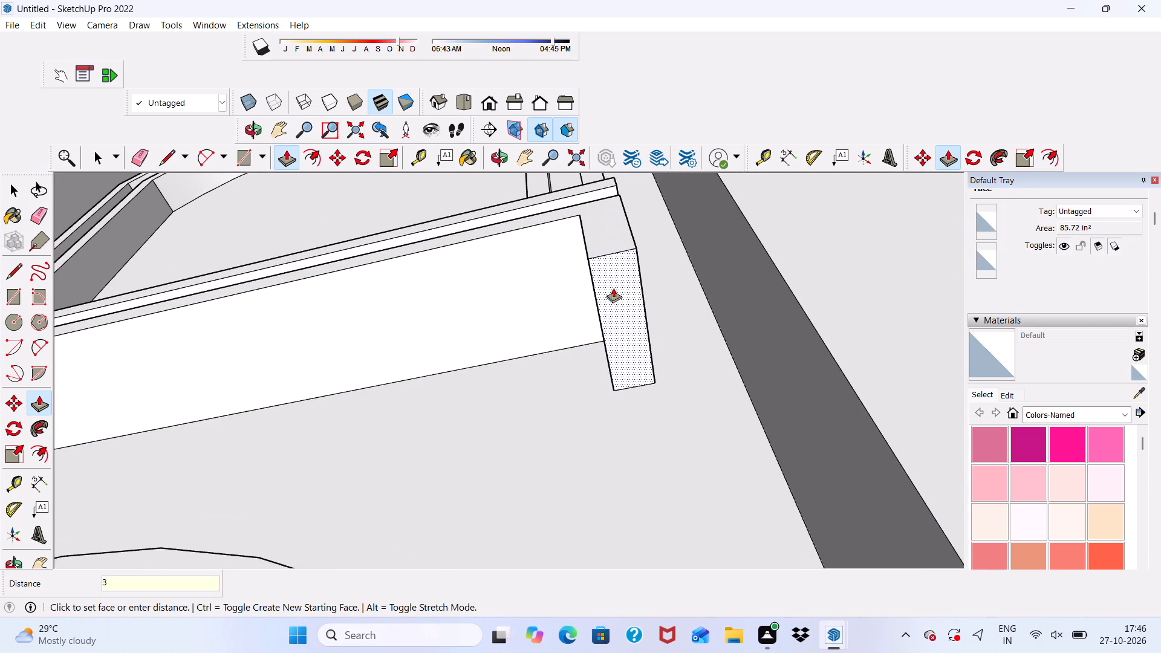
{"action": "key", "text": "shift+quotedbl"}
{"action": "key", "text": "Return"}
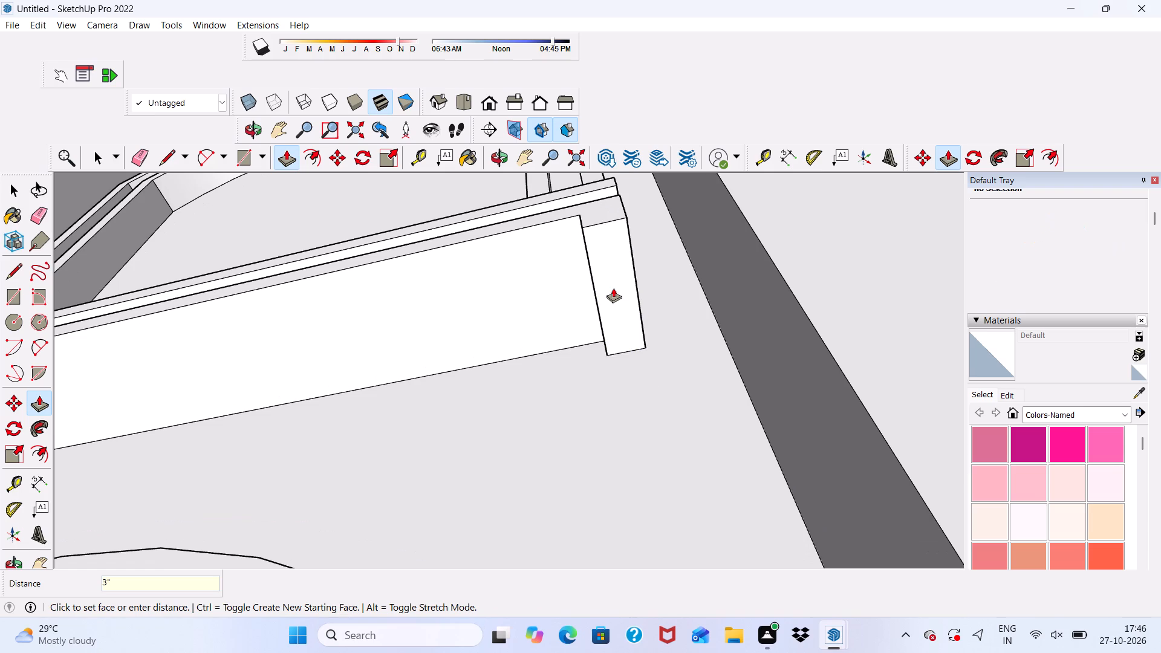
Draw a rectangle across the middle of the right bracket's bottom face, spanning its full width from edge to edge.
{"action": "left_click", "coordinate": [242, 164]}
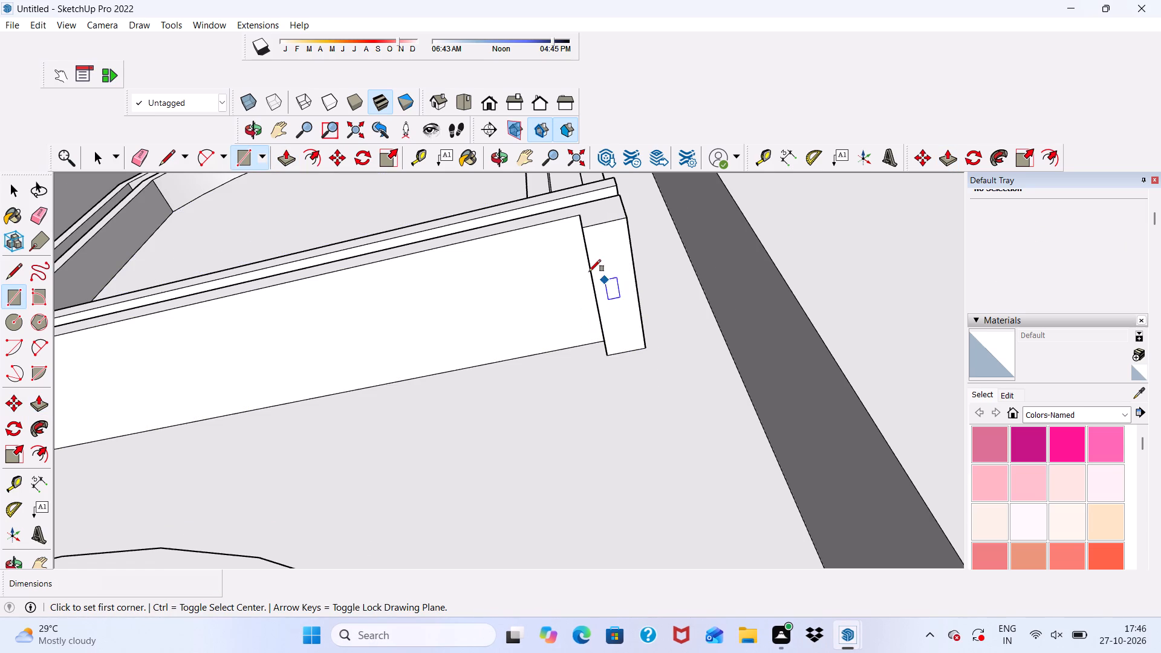
{"action": "scroll", "coordinate": [588, 271], "scroll_direction": "up", "scroll_amount": 5}
{"action": "left_click", "coordinate": [588, 268]}
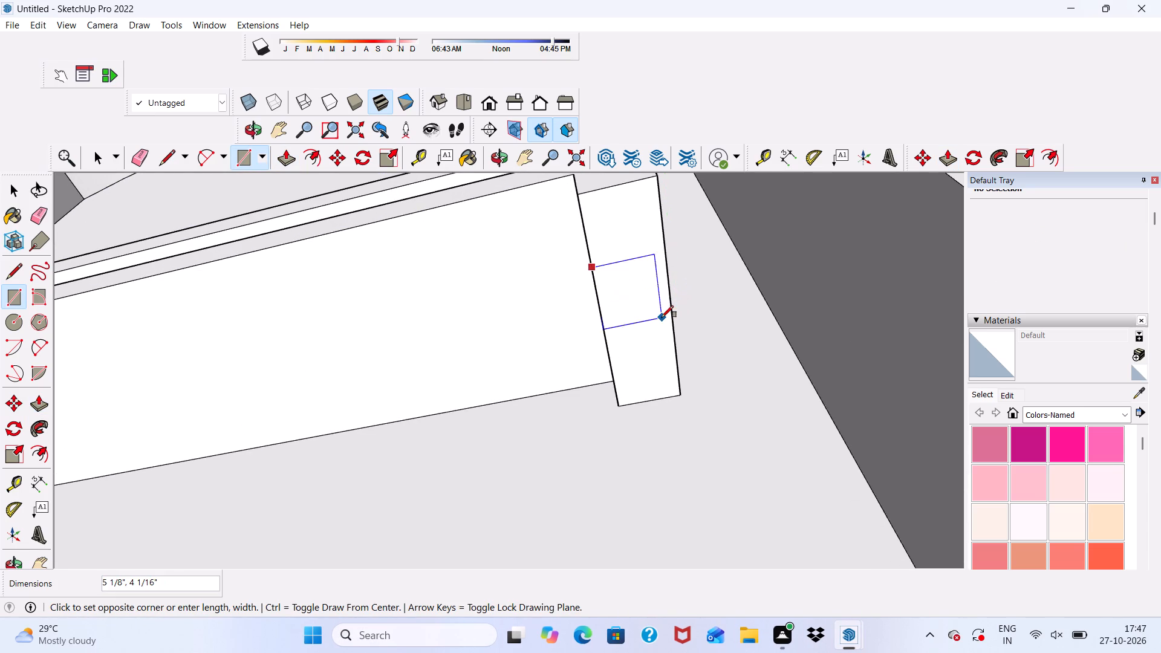
{"action": "left_click", "coordinate": [672, 322]}
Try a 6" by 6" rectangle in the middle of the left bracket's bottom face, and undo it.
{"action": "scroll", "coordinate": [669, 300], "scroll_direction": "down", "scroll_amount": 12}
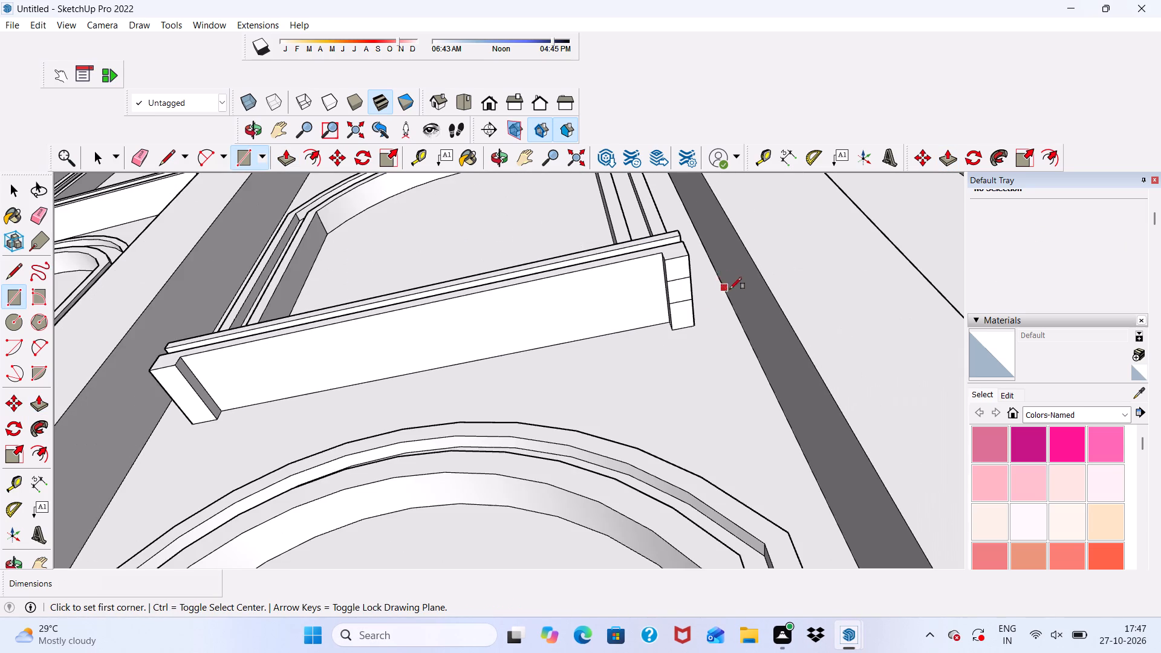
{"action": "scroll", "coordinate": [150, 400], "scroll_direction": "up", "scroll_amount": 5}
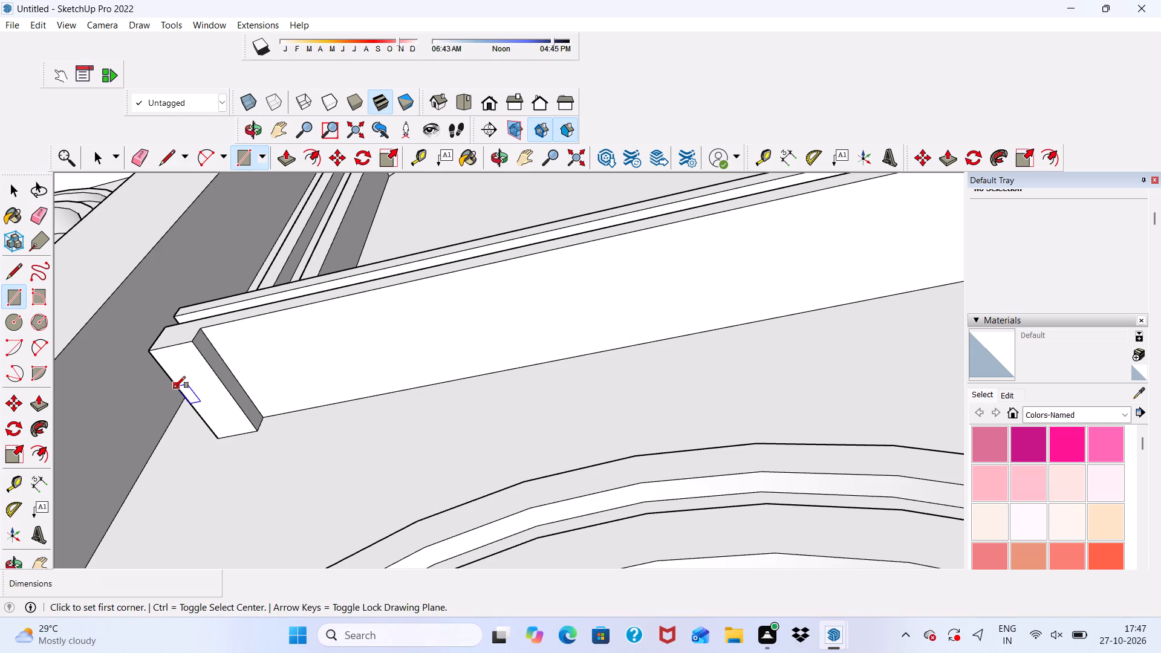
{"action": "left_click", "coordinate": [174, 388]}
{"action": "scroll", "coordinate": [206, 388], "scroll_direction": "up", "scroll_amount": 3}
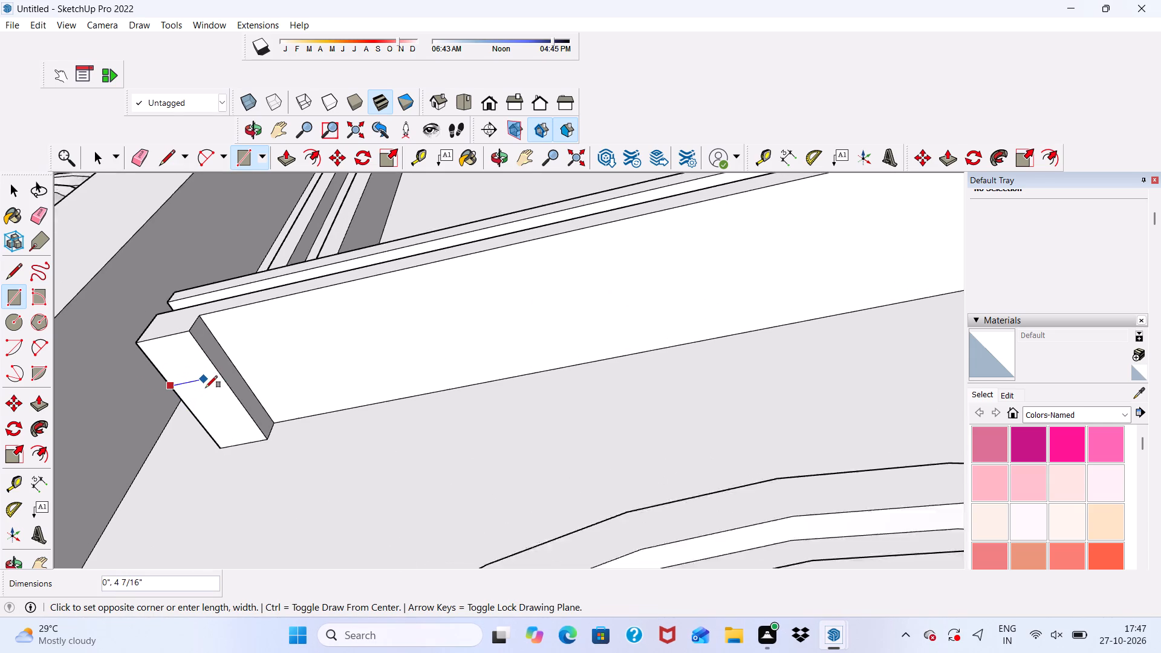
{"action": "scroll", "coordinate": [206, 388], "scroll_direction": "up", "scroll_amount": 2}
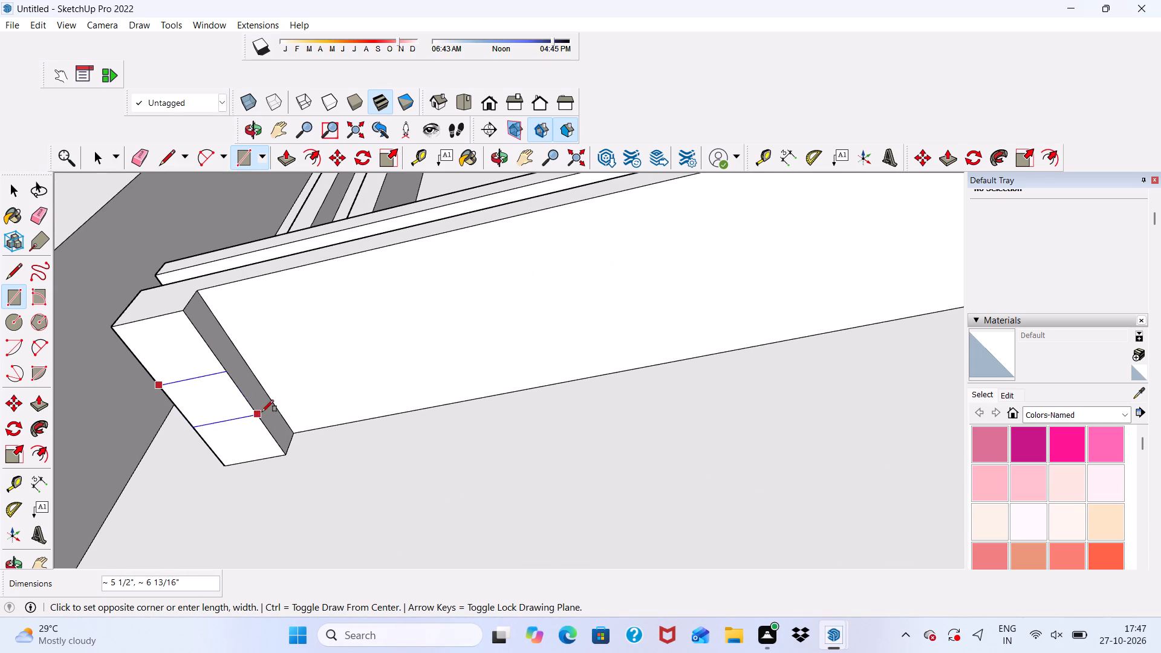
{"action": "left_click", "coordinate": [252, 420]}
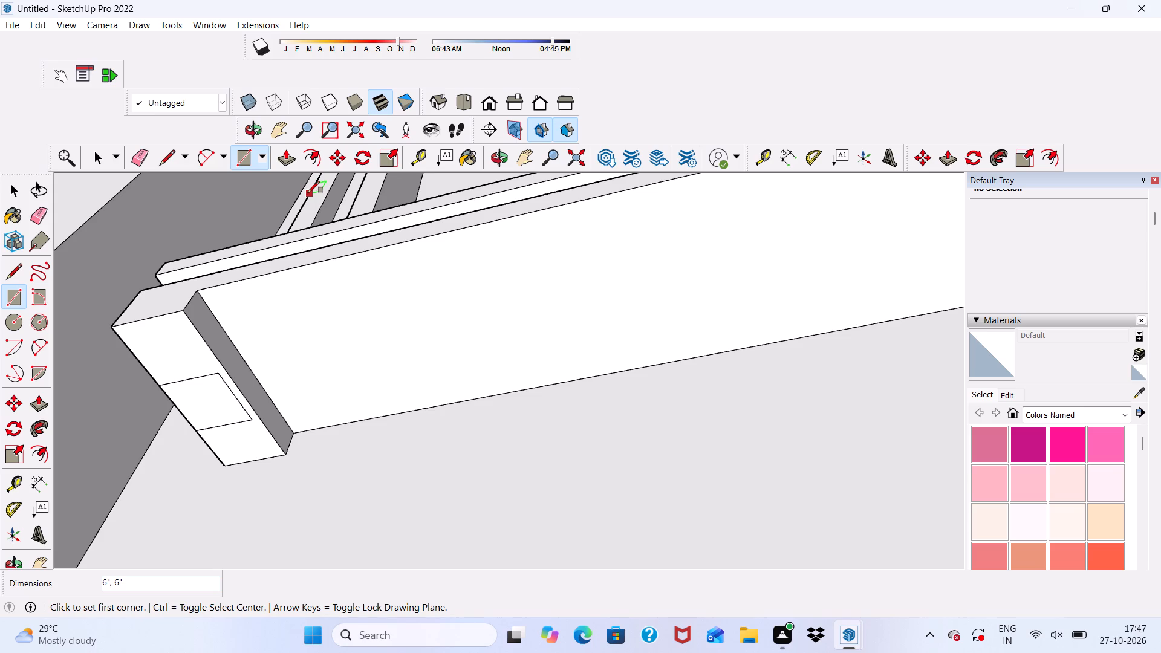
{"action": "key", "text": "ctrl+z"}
Draw a rectangle about 5 7/16" by 6 13/16" across the middle of the left bracket's bottom face, from edge to edge.
{"action": "scroll", "coordinate": [188, 369], "scroll_direction": "up", "scroll_amount": 6}
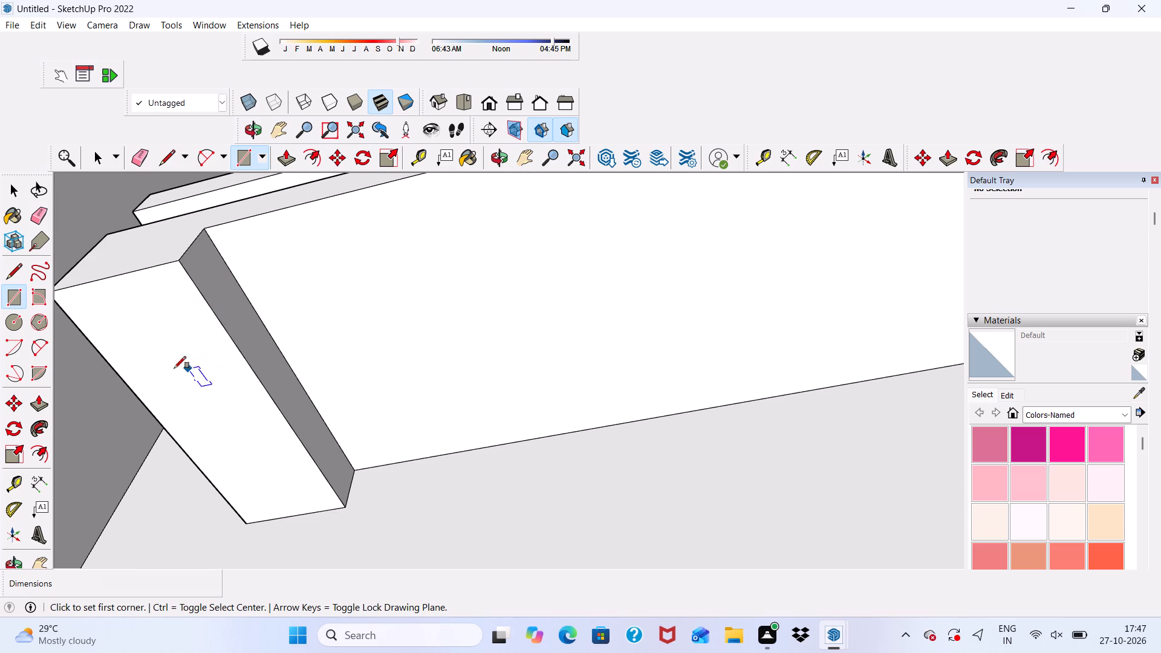
{"action": "left_click", "coordinate": [131, 390]}
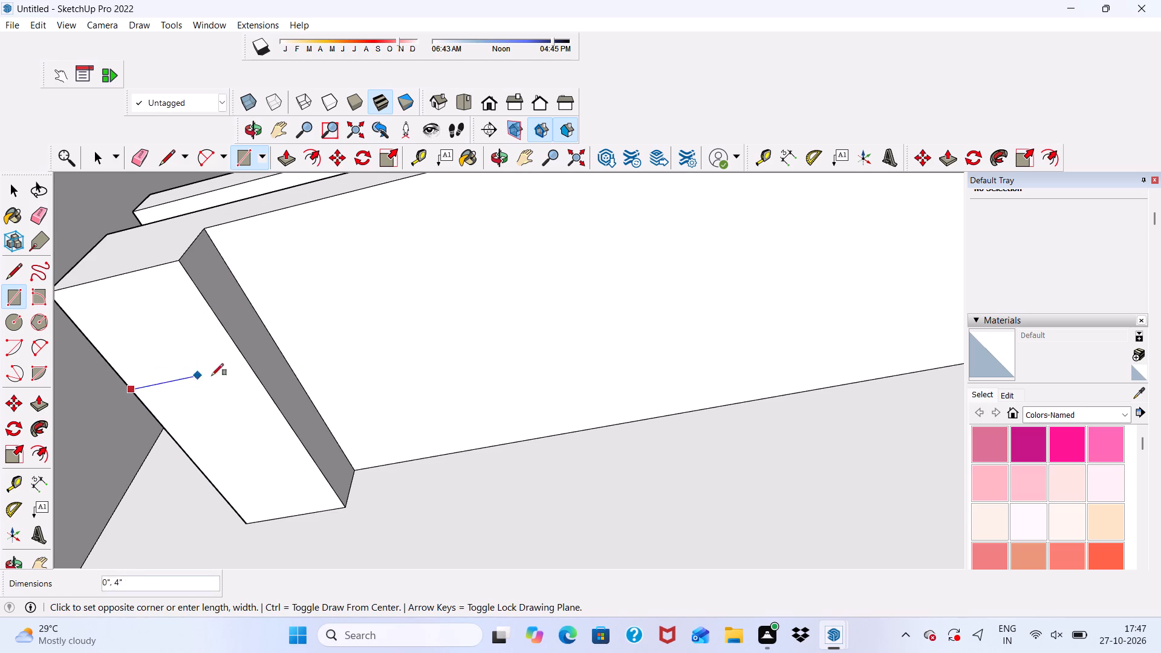
{"action": "scroll", "coordinate": [244, 406], "scroll_direction": "up", "scroll_amount": 3}
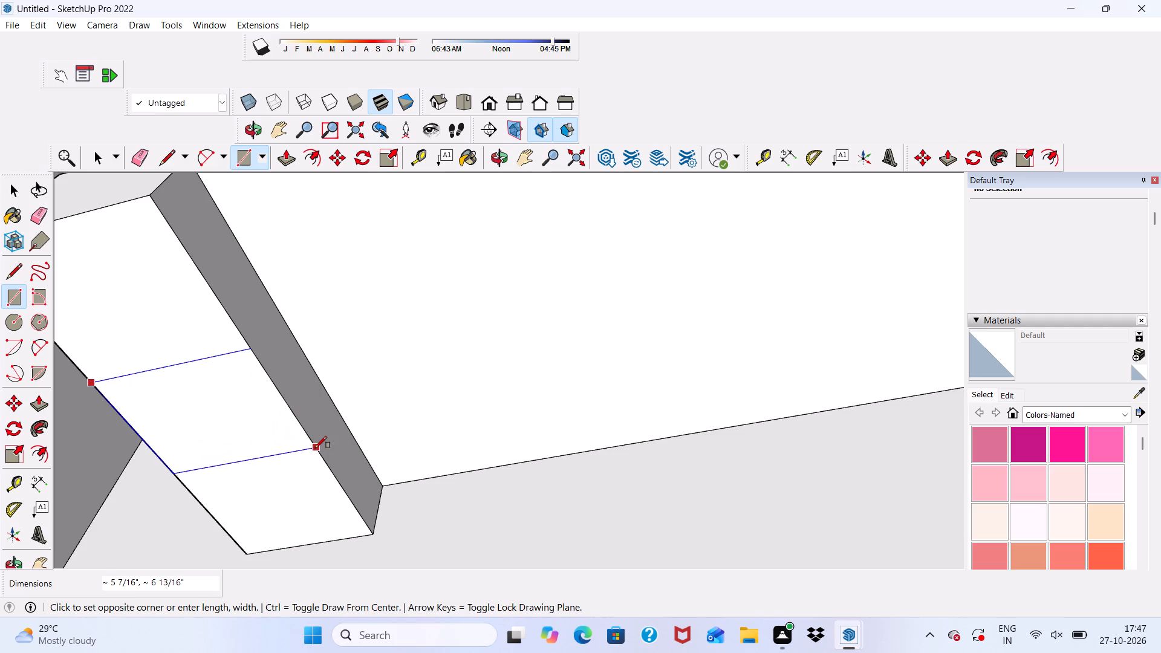
{"action": "left_click", "coordinate": [315, 448]}
Extrude the middle face of the left bracket's underside down about 1 9/16".
{"action": "left_click", "coordinate": [288, 158]}
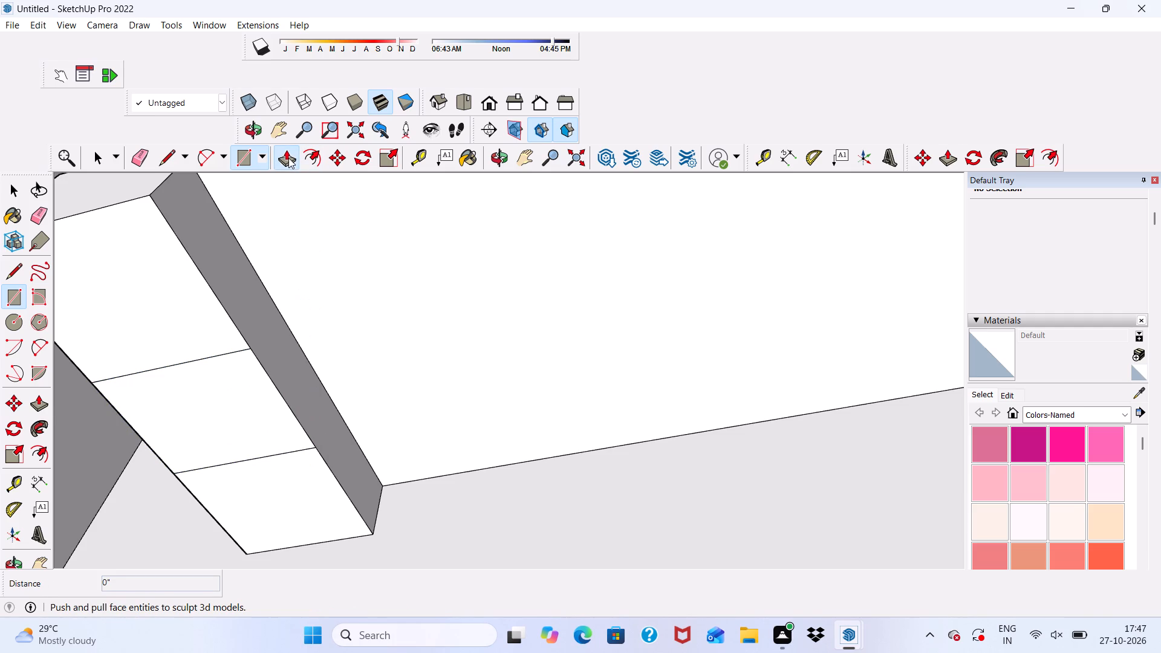
{"action": "left_click", "coordinate": [236, 407]}
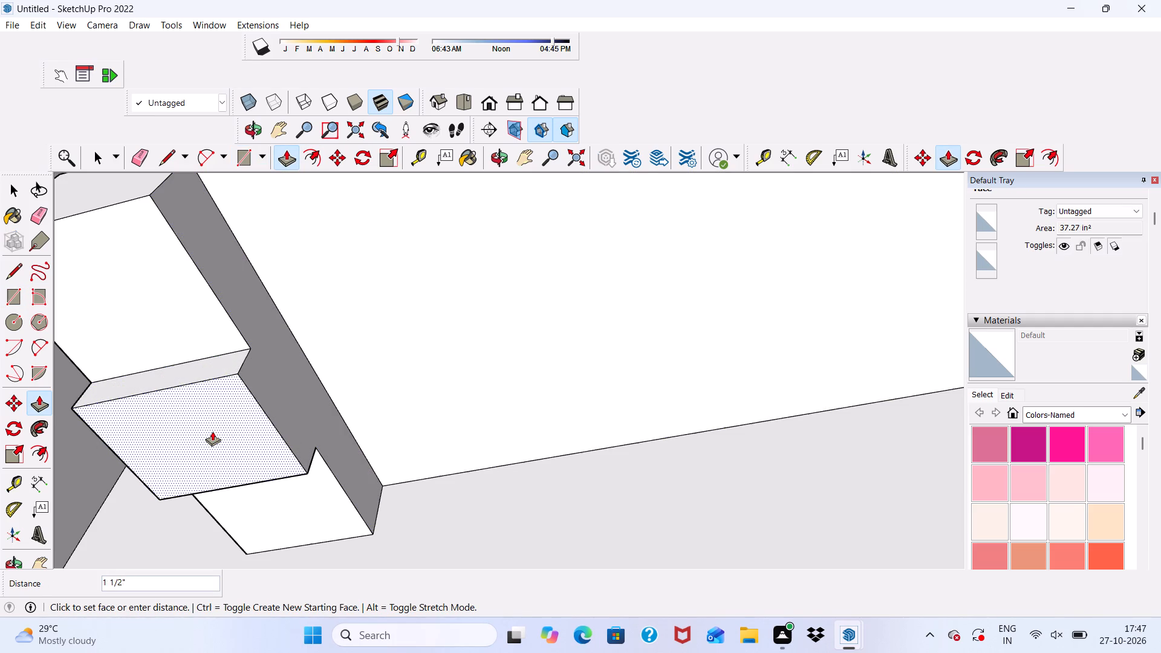
{"action": "left_click", "coordinate": [212, 431]}
Extrude the middle face of the right bracket's underside down about 1 3/4".
{"action": "scroll", "coordinate": [188, 352], "scroll_direction": "down", "scroll_amount": 6}
{"action": "scroll", "coordinate": [137, 310], "scroll_direction": "down", "scroll_amount": 5}
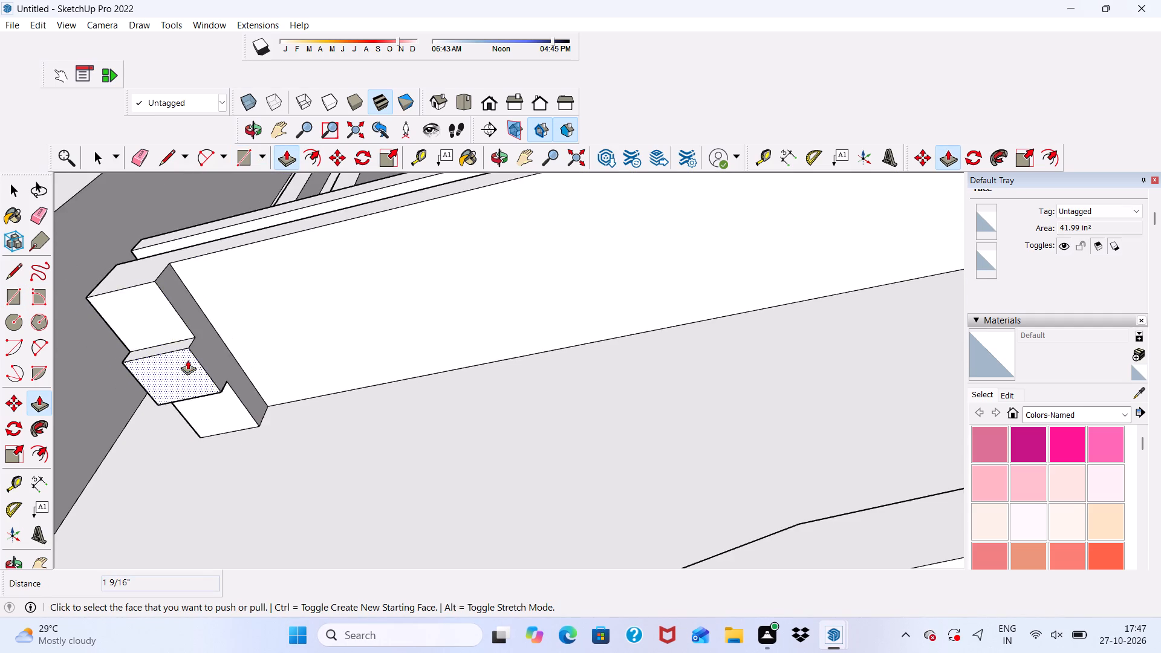
{"action": "scroll", "coordinate": [142, 359], "scroll_direction": "down", "scroll_amount": 7}
{"action": "scroll", "coordinate": [335, 337], "scroll_direction": "down", "scroll_amount": 4}
{"action": "scroll", "coordinate": [750, 259], "scroll_direction": "up", "scroll_amount": 7}
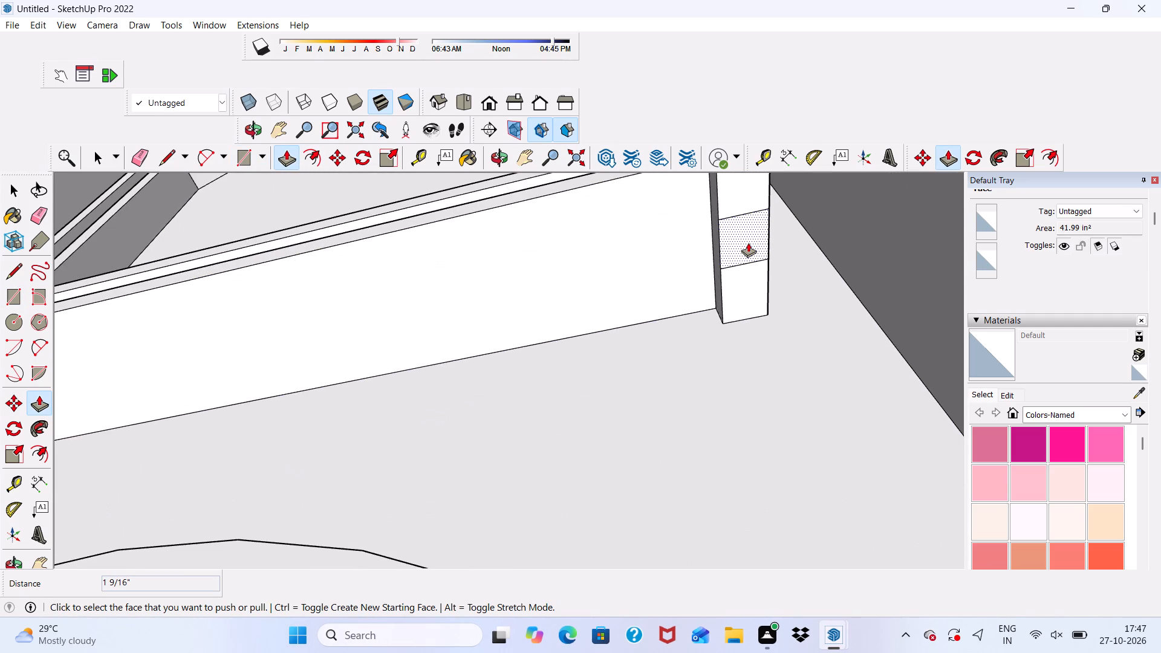
{"action": "left_click", "coordinate": [748, 242]}
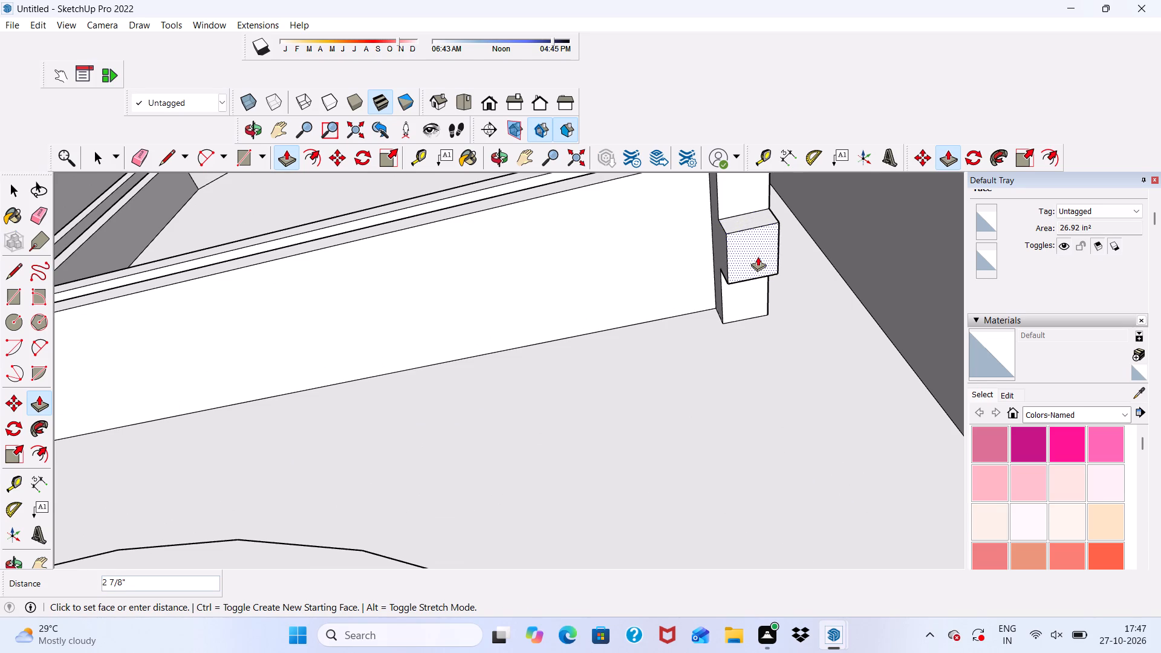
{"action": "left_click", "coordinate": [758, 249]}
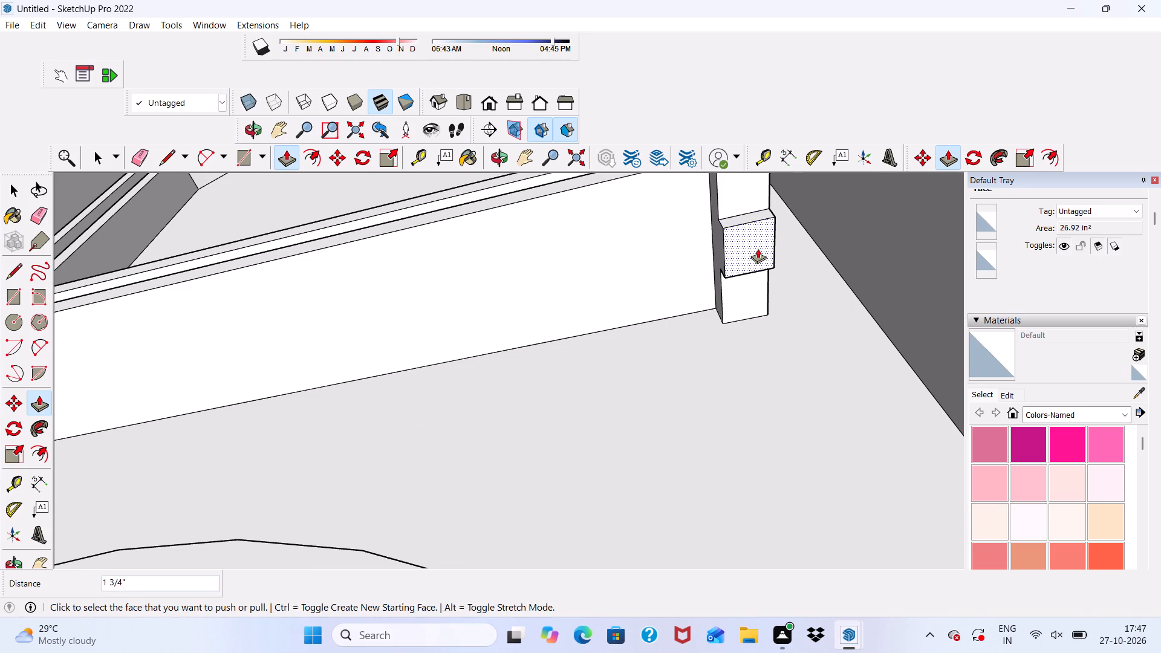
{"action": "scroll", "coordinate": [525, 264], "scroll_direction": "down", "scroll_amount": 6}
{"action": "scroll", "coordinate": [403, 326], "scroll_direction": "up", "scroll_amount": 1}
{"action": "middle_click_drag", "start_coordinate": [403, 326], "coordinate": [400, 568]}
{"action": "scroll", "coordinate": [366, 329], "scroll_direction": "down", "scroll_amount": 4}
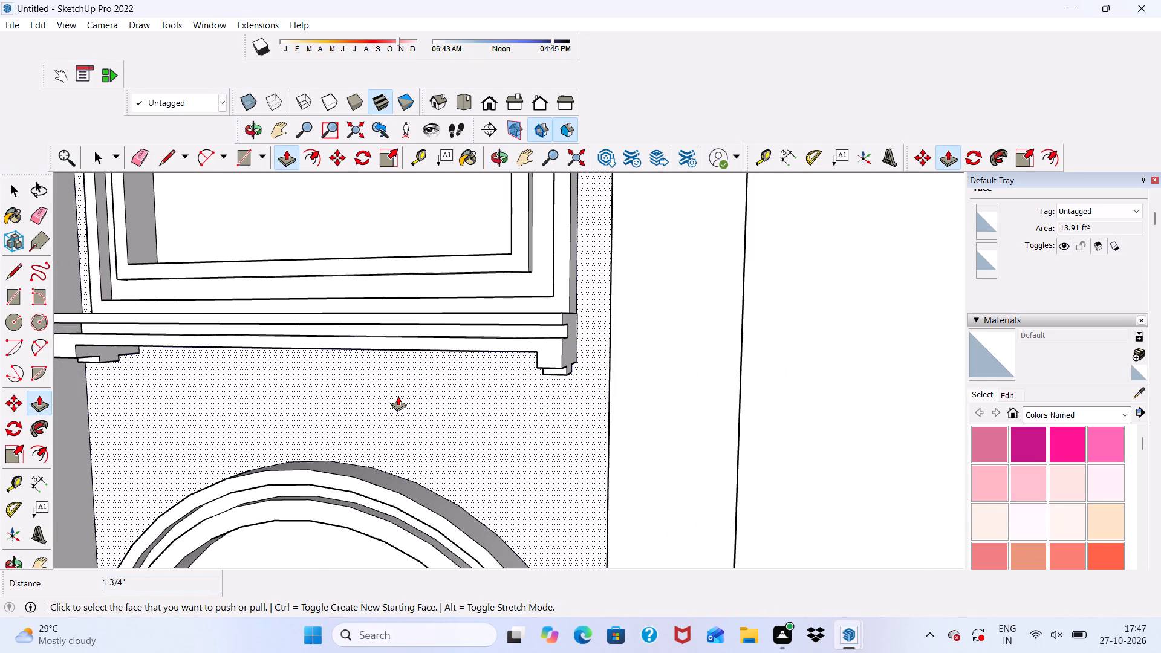
{"action": "key", "text": "space"}
{"action": "scroll", "coordinate": [398, 396], "scroll_direction": "down", "scroll_amount": 5}
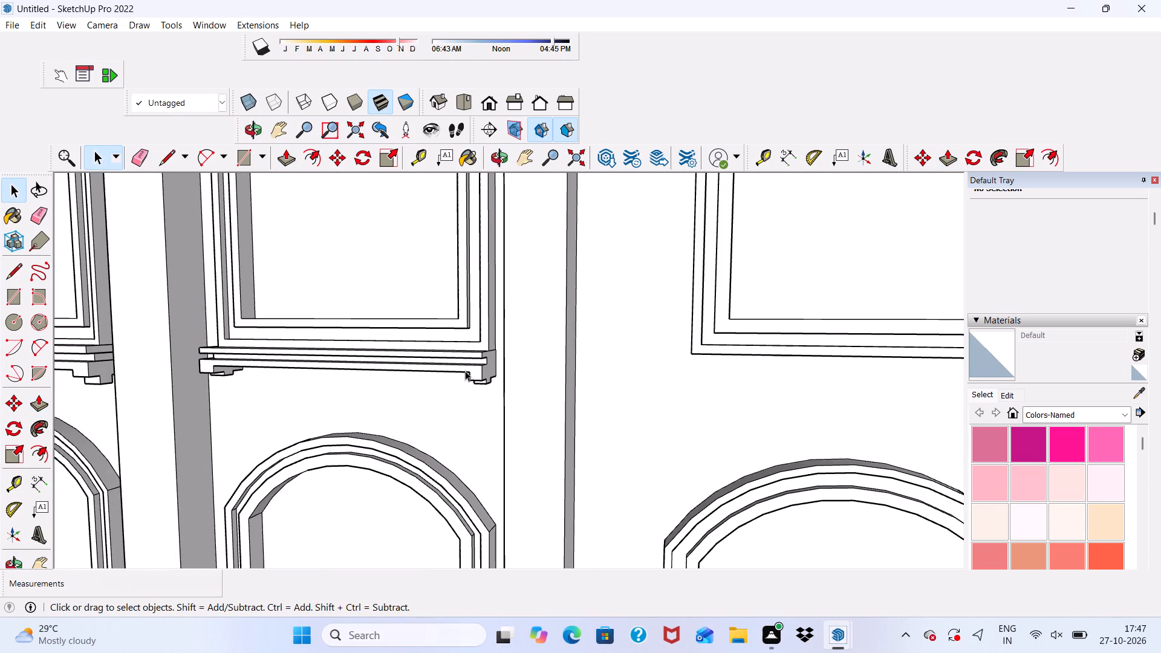
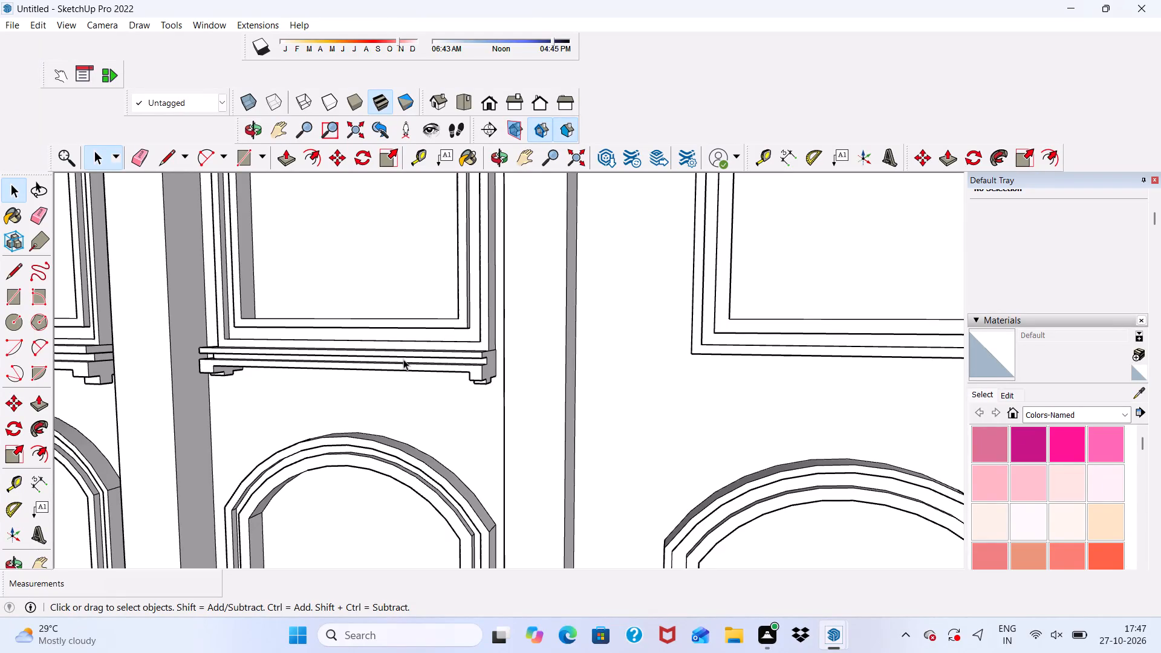
Examine the window sills across the façade's columns from the front and at an angle.
{"action": "scroll", "coordinate": [403, 359], "scroll_direction": "down", "scroll_amount": 3}
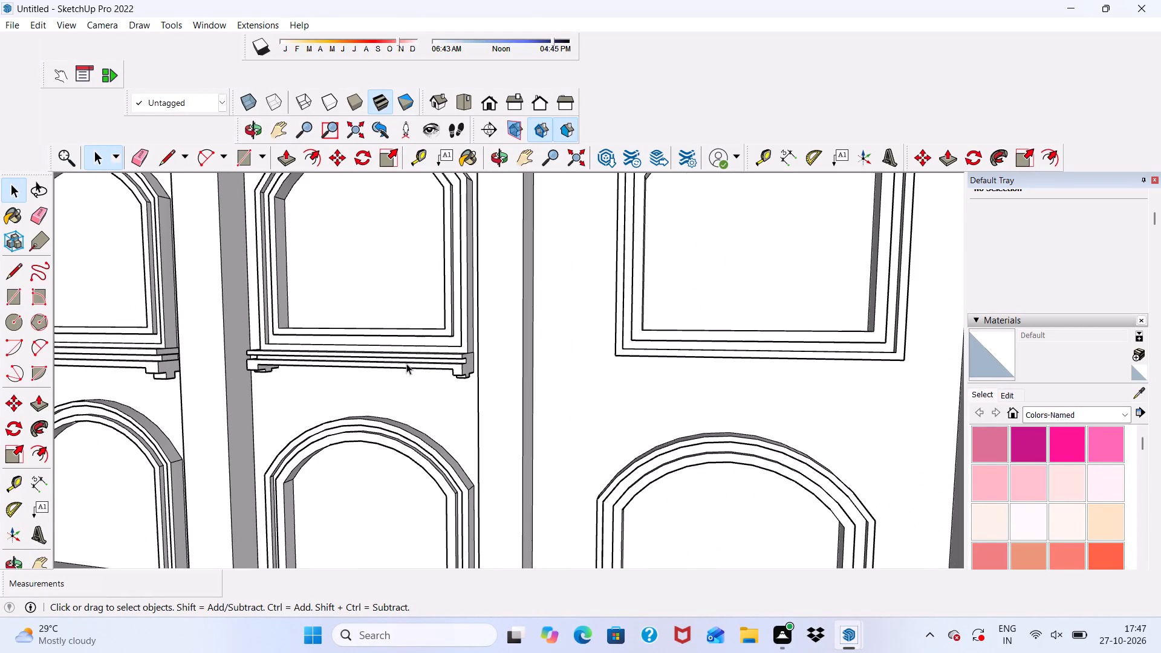
{"action": "middle_click_drag", "start_coordinate": [409, 369], "coordinate": [410, 417]}
{"action": "scroll", "coordinate": [410, 417], "scroll_direction": "down", "scroll_amount": 2}
{"action": "scroll", "coordinate": [398, 229], "scroll_direction": "down", "scroll_amount": 5}
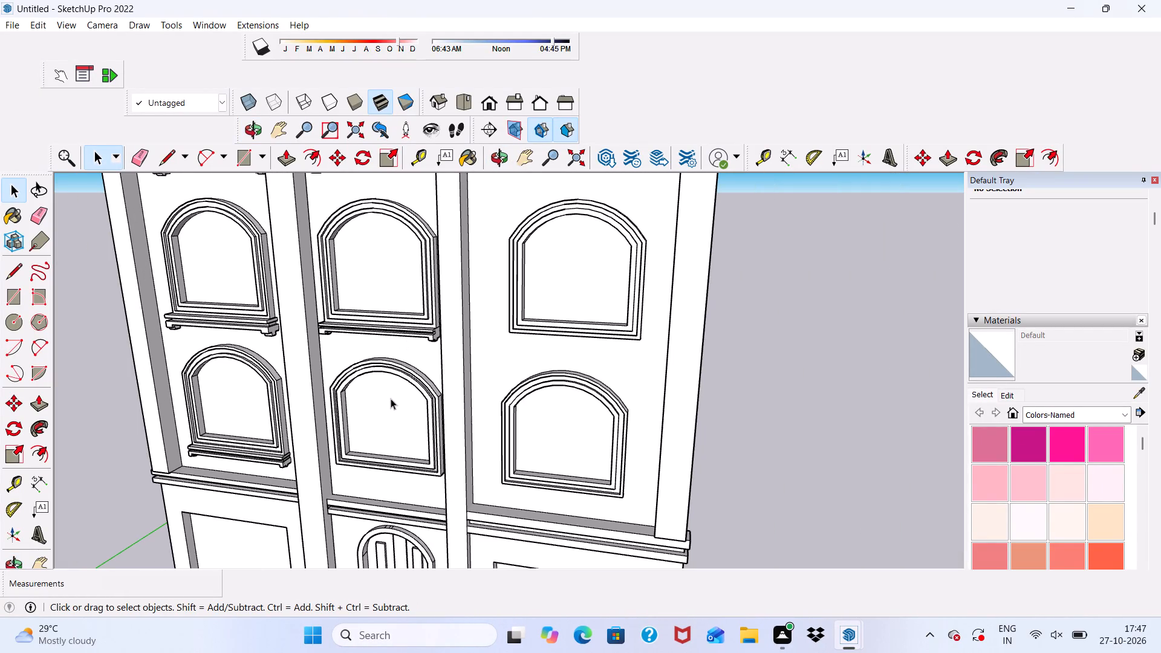
{"action": "scroll", "coordinate": [389, 392], "scroll_direction": "up", "scroll_amount": 4}
{"action": "scroll", "coordinate": [385, 362], "scroll_direction": "down", "scroll_amount": 5}
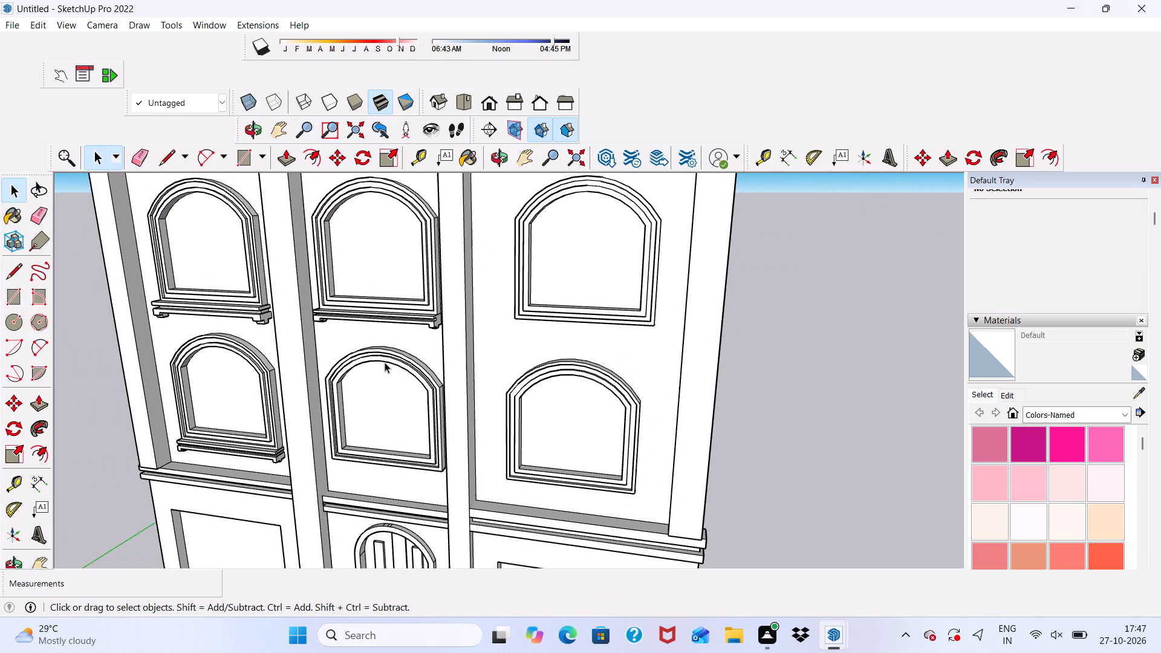
{"action": "scroll", "coordinate": [385, 362], "scroll_direction": "down", "scroll_amount": 5}
{"action": "middle_click_drag", "start_coordinate": [379, 427], "coordinate": [370, 348]}
{"action": "scroll", "coordinate": [370, 342], "scroll_direction": "up", "scroll_amount": 8}
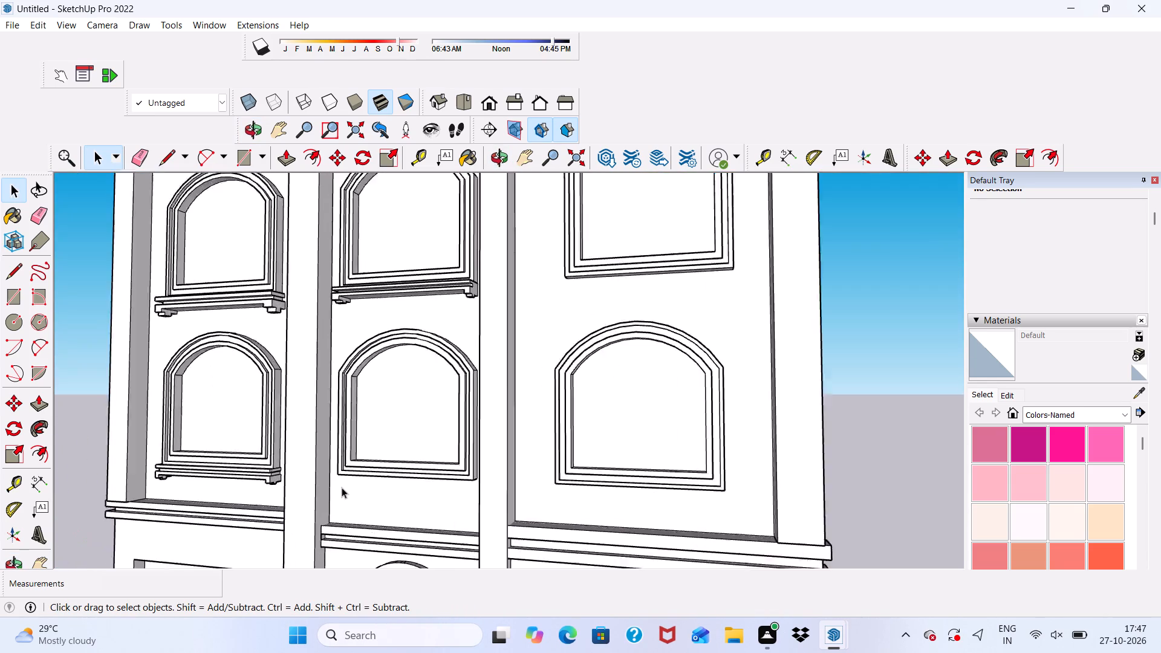
{"action": "scroll", "coordinate": [342, 487], "scroll_direction": "up", "scroll_amount": 3}
{"action": "scroll", "coordinate": [403, 296], "scroll_direction": "down", "scroll_amount": 5}
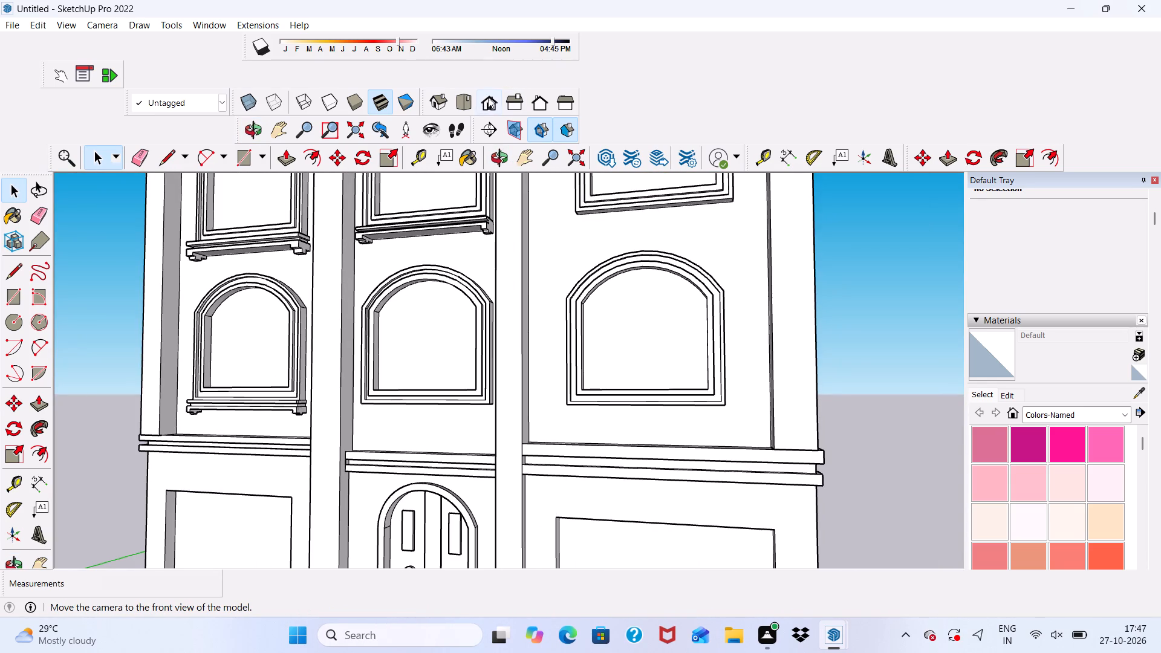
{"action": "left_click", "coordinate": [489, 97]}
{"action": "scroll", "coordinate": [481, 360], "scroll_direction": "down", "scroll_amount": 11}
{"action": "scroll", "coordinate": [451, 318], "scroll_direction": "up", "scroll_amount": 5}
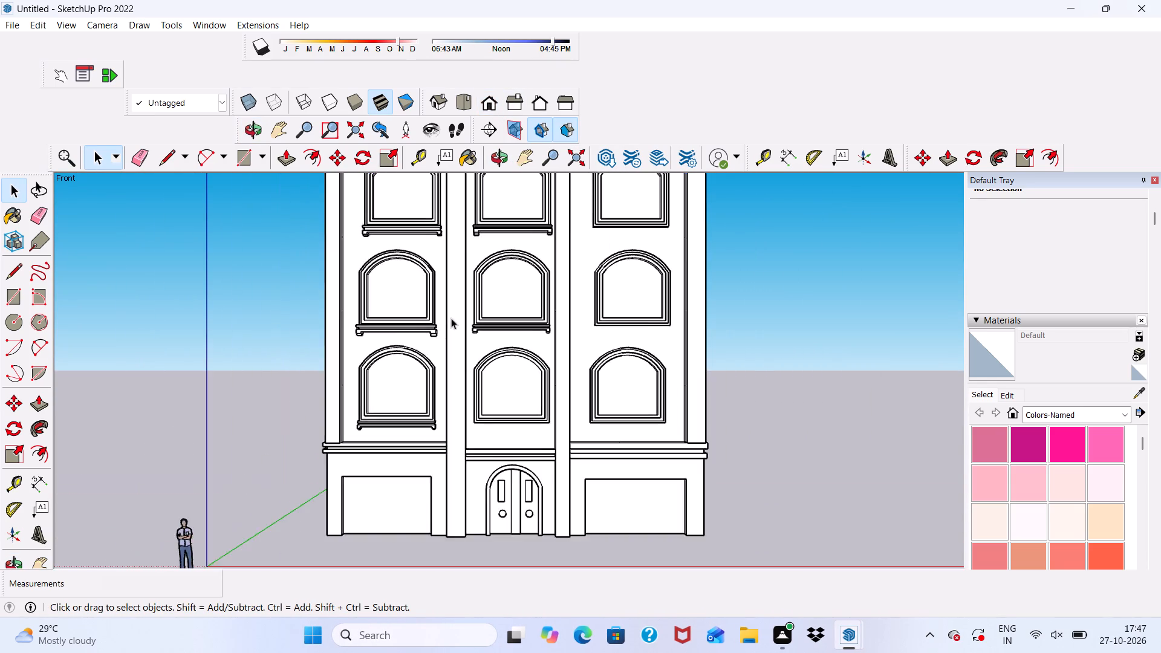
{"action": "scroll", "coordinate": [356, 358], "scroll_direction": "down", "scroll_amount": 7}
{"action": "scroll", "coordinate": [372, 360], "scroll_direction": "up", "scroll_amount": 10}
{"action": "scroll", "coordinate": [479, 374], "scroll_direction": "up", "scroll_amount": 5}
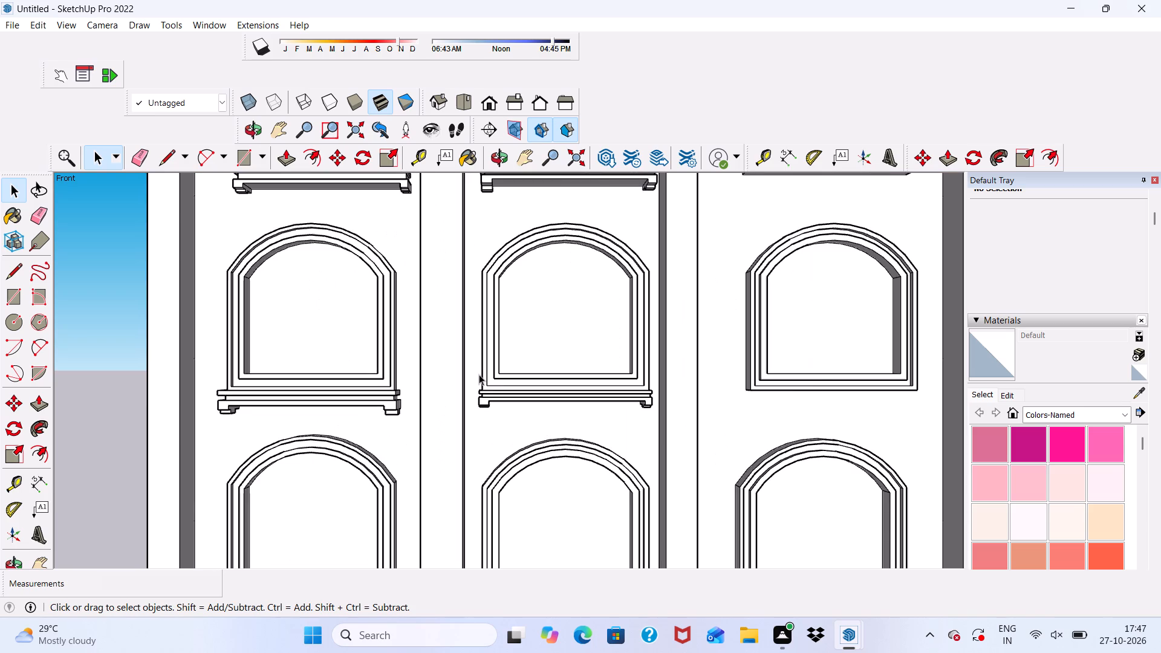
{"action": "middle_click_drag", "start_coordinate": [479, 374], "coordinate": [498, 453]}
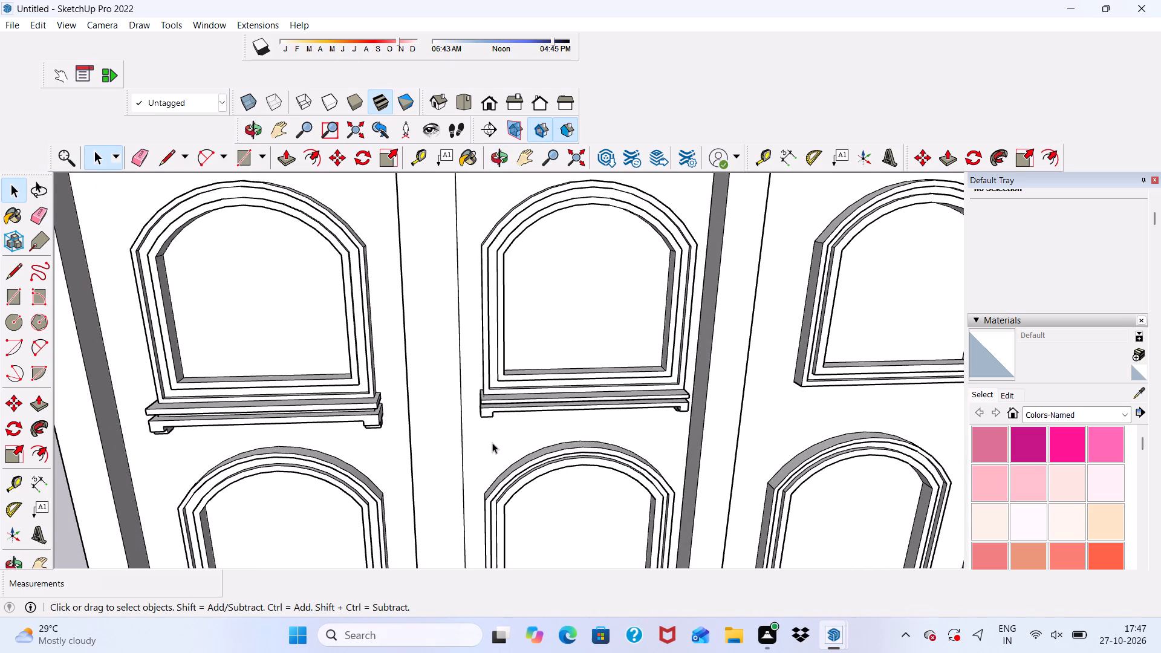
{"action": "scroll", "coordinate": [489, 423], "scroll_direction": "up", "scroll_amount": 1}
{"action": "scroll", "coordinate": [490, 401], "scroll_direction": "down", "scroll_amount": 7}
{"action": "scroll", "coordinate": [490, 386], "scroll_direction": "up", "scroll_amount": 1}
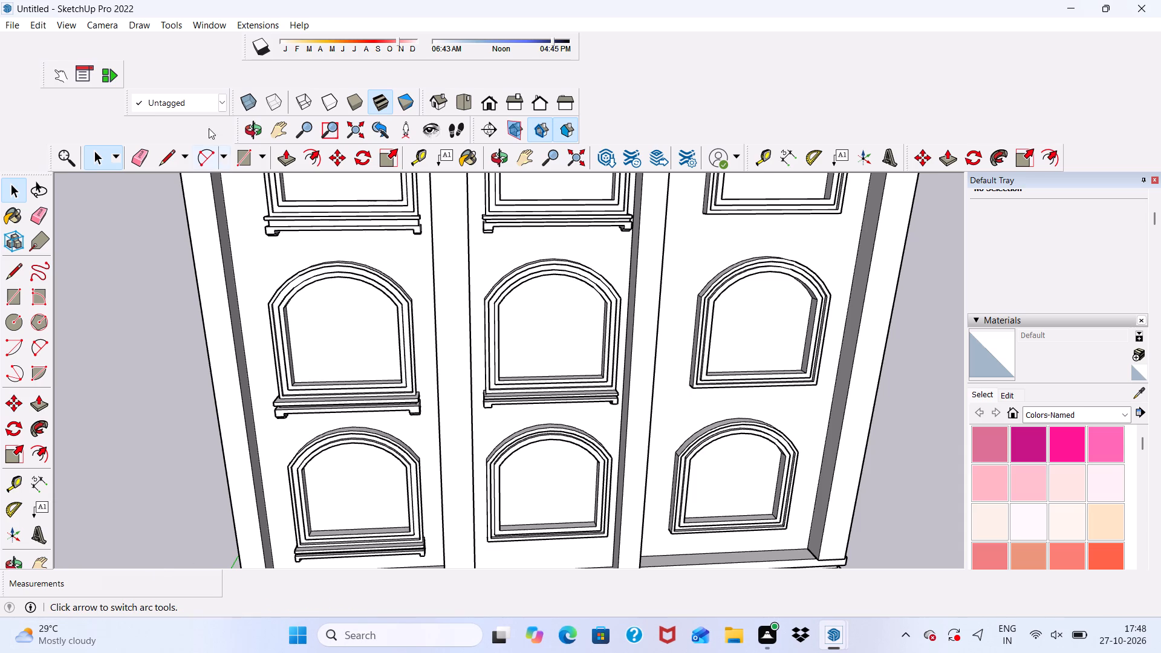
Draw a rectangle about 10' 7/16" by 11 7/16" on the wall directly beneath the centre column's lowest window, spanning its frame width.
{"action": "left_click", "coordinate": [241, 160]}
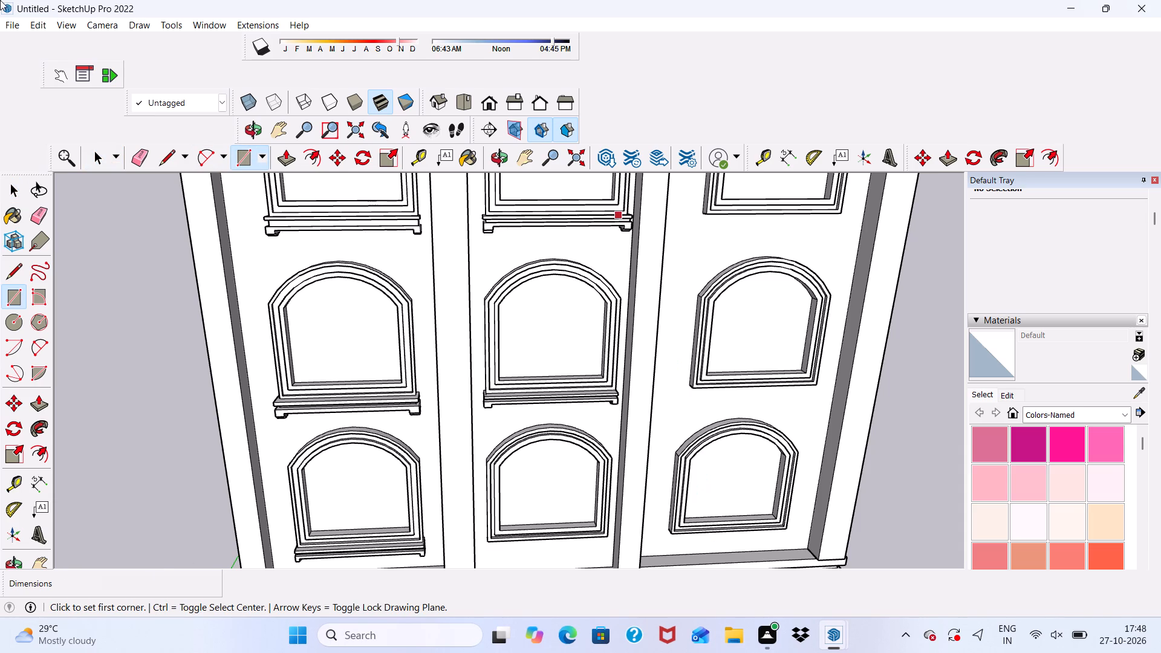
{"action": "scroll", "coordinate": [394, 548], "scroll_direction": "down", "scroll_amount": 3}
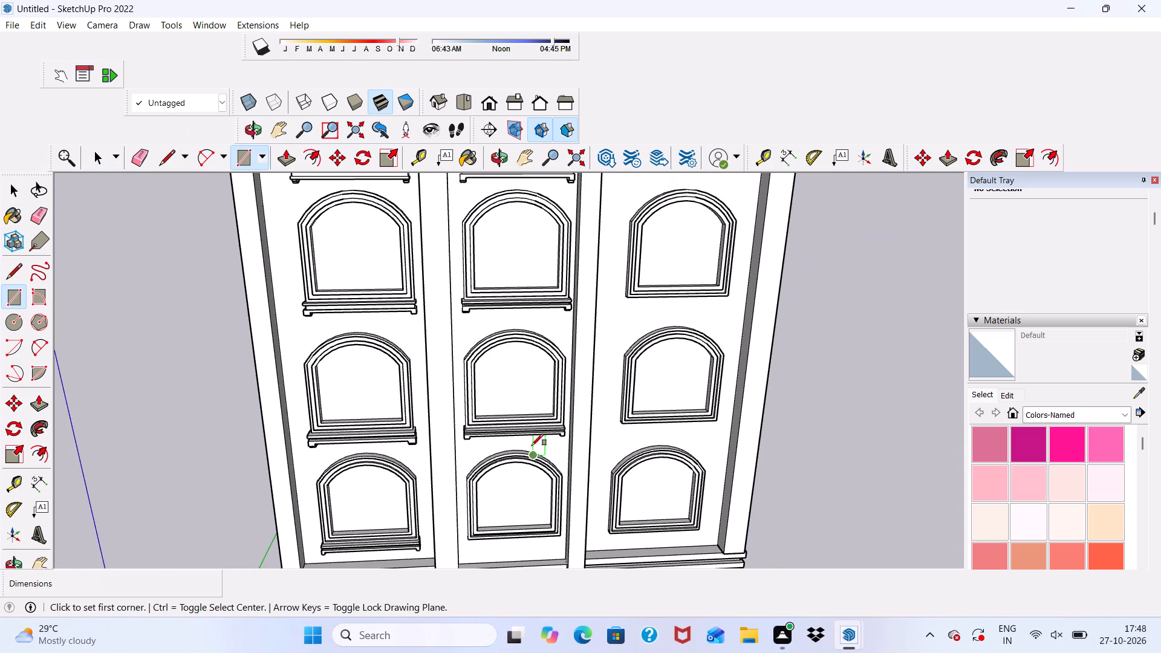
{"action": "scroll", "coordinate": [533, 360], "scroll_direction": "down", "scroll_amount": 5}
{"action": "scroll", "coordinate": [528, 499], "scroll_direction": "up", "scroll_amount": 2}
{"action": "scroll", "coordinate": [528, 499], "scroll_direction": "down", "scroll_amount": 1}
{"action": "middle_click_drag", "start_coordinate": [528, 499], "coordinate": [528, 331]}
{"action": "scroll", "coordinate": [515, 401], "scroll_direction": "up", "scroll_amount": 10}
{"action": "scroll", "coordinate": [513, 214], "scroll_direction": "down", "scroll_amount": 6}
{"action": "scroll", "coordinate": [512, 397], "scroll_direction": "up", "scroll_amount": 15}
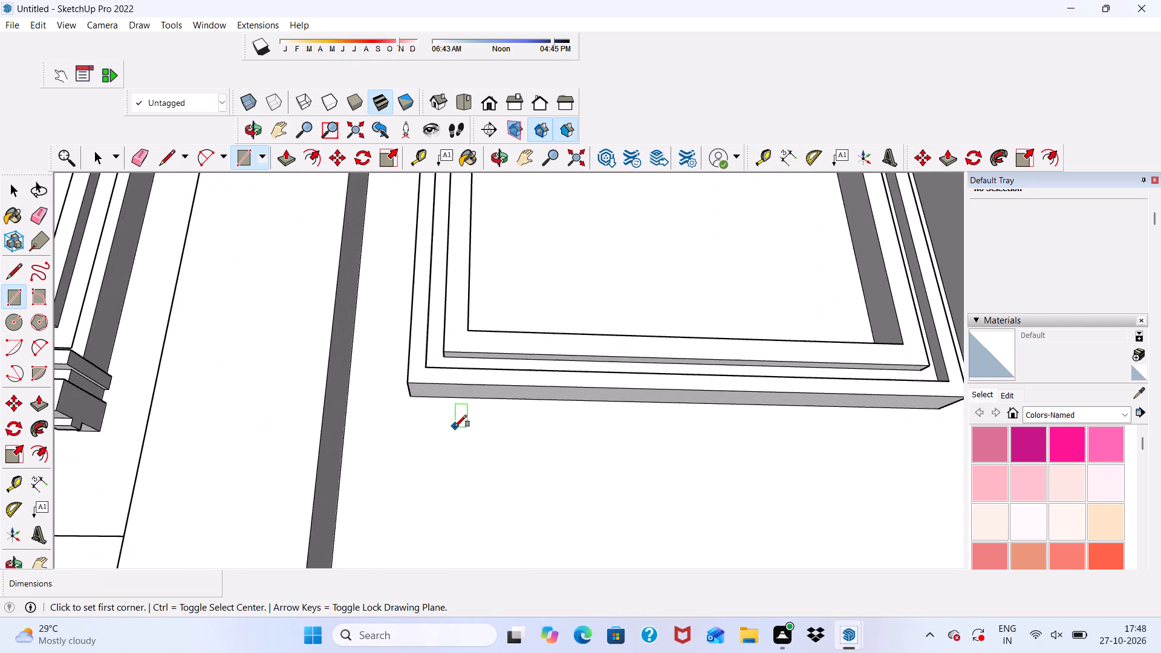
{"action": "scroll", "coordinate": [413, 438], "scroll_direction": "up", "scroll_amount": 4}
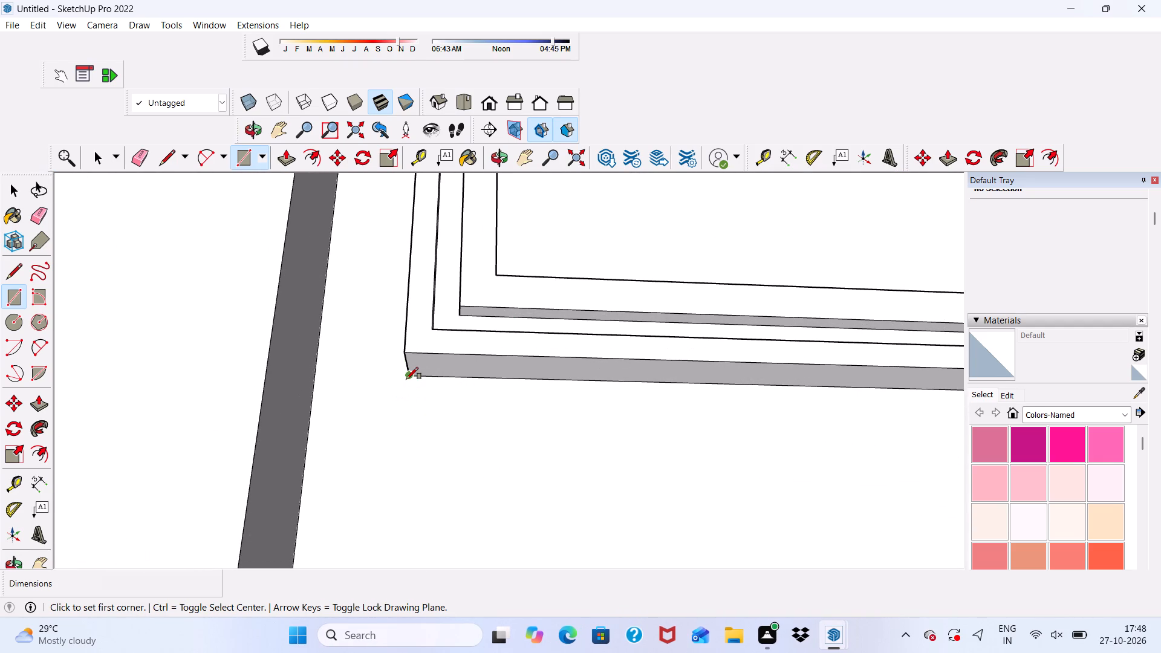
{"action": "left_click", "coordinate": [407, 379]}
{"action": "scroll", "coordinate": [481, 415], "scroll_direction": "down", "scroll_amount": 3}
{"action": "scroll", "coordinate": [376, 383], "scroll_direction": "down", "scroll_amount": 6}
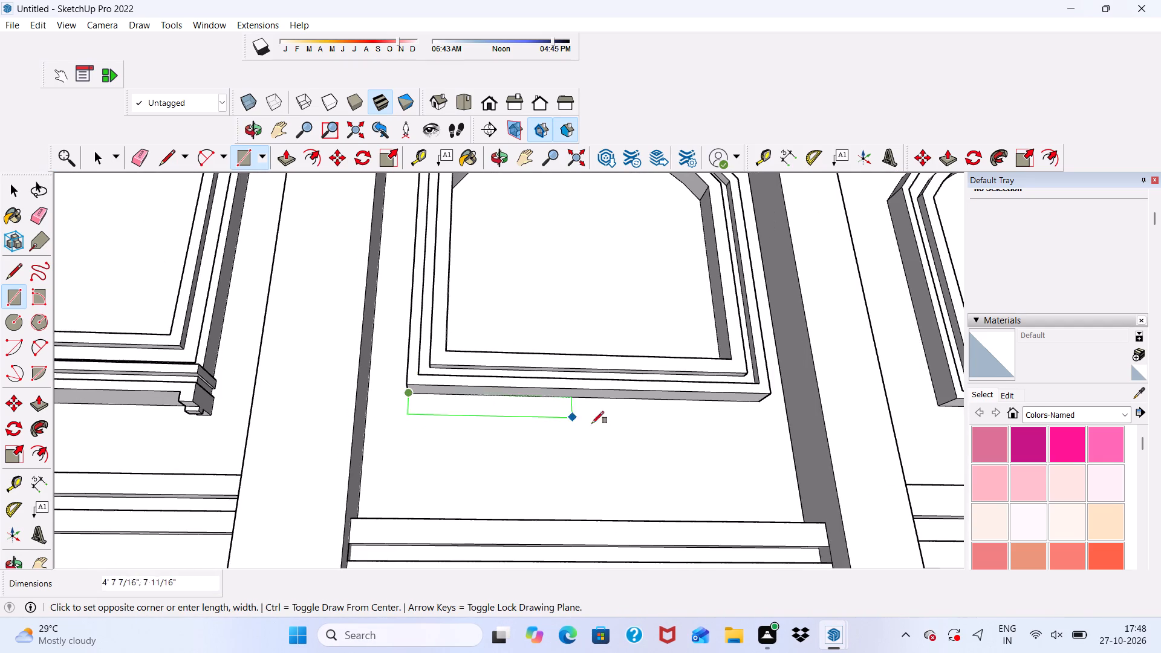
{"action": "scroll", "coordinate": [726, 437], "scroll_direction": "up", "scroll_amount": 4}
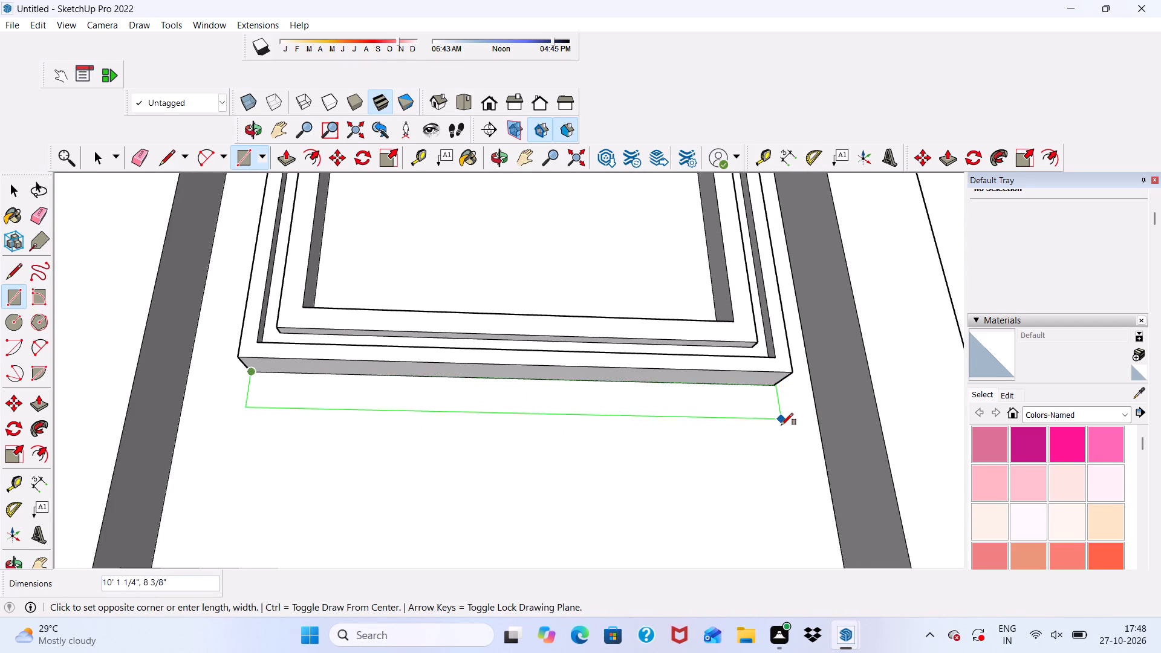
{"action": "left_click", "coordinate": [780, 432]}
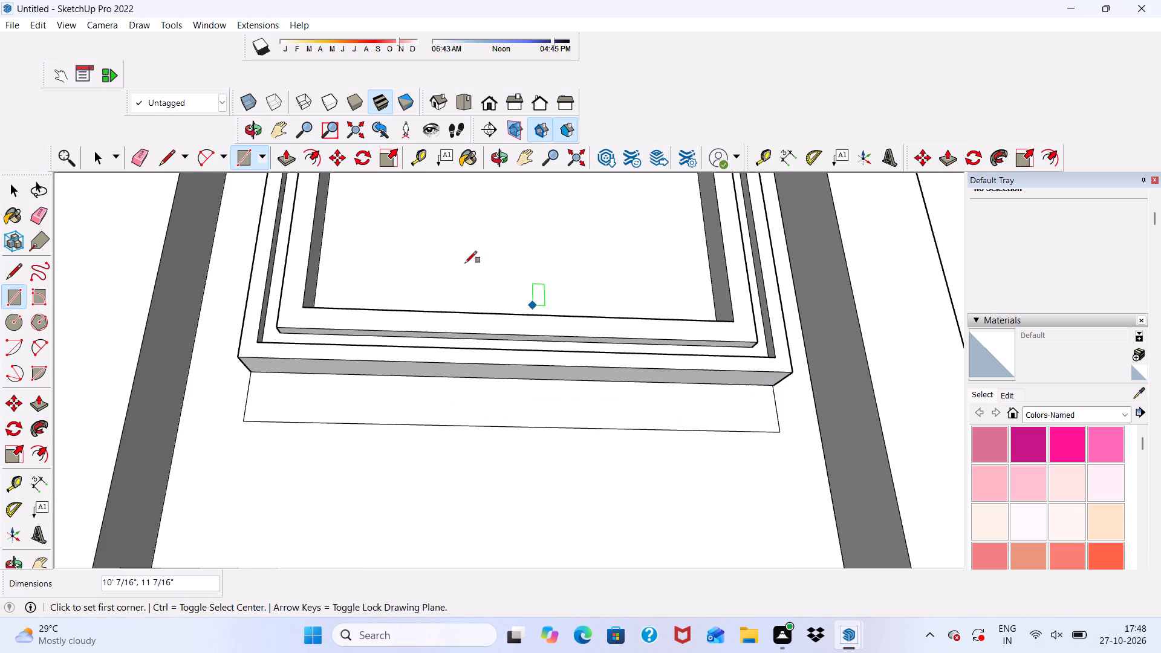
{"action": "key", "text": "space"}
Extrude the rectangle beneath the centre column's lowest window outward 1' as a sill block.
{"action": "left_click", "coordinate": [282, 158]}
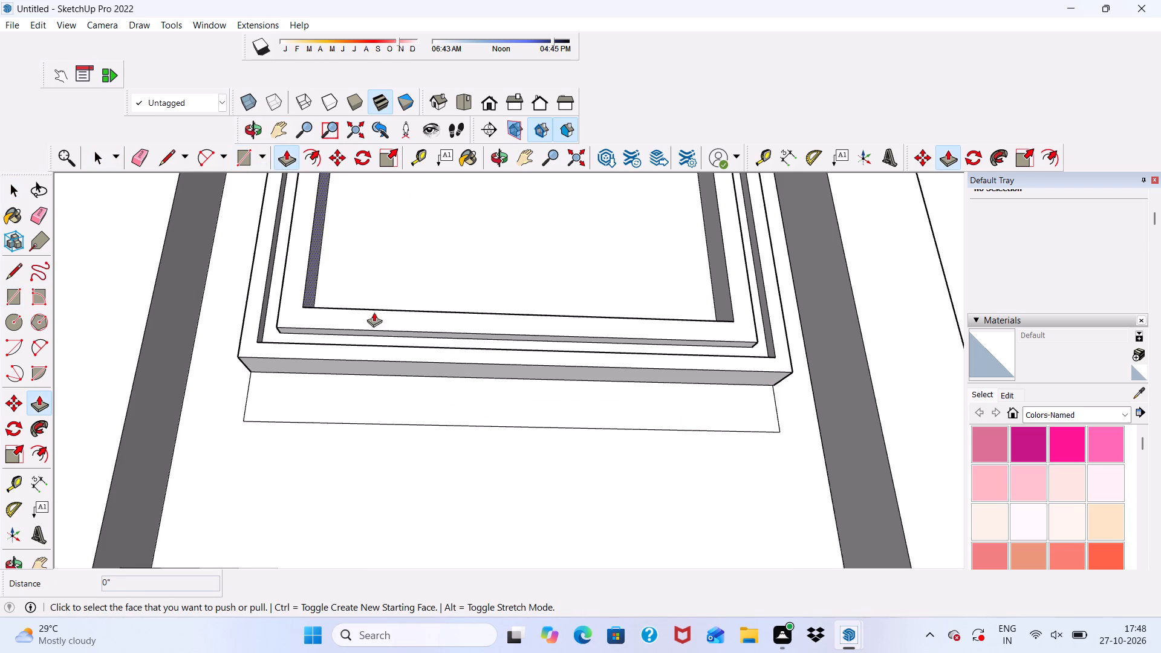
{"action": "scroll", "coordinate": [377, 344], "scroll_direction": "up", "scroll_amount": 3}
{"action": "left_click", "coordinate": [322, 409]}
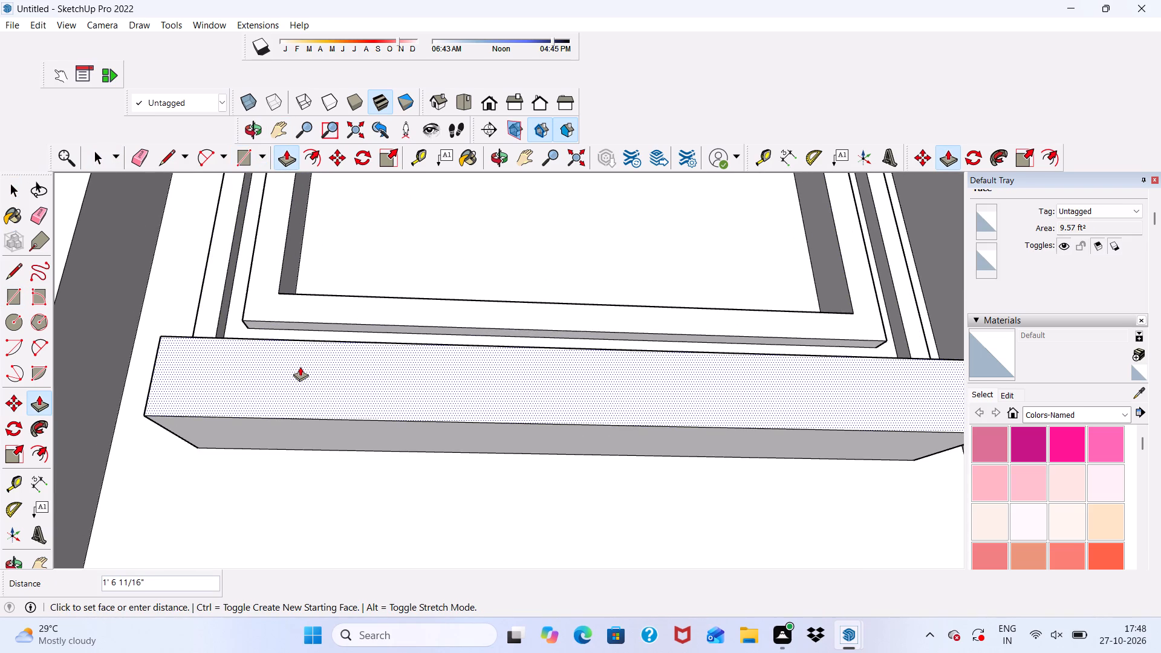
{"action": "key", "text": "1"}
{"action": "key", "text": "apostrophe"}
{"action": "key", "text": "Return"}
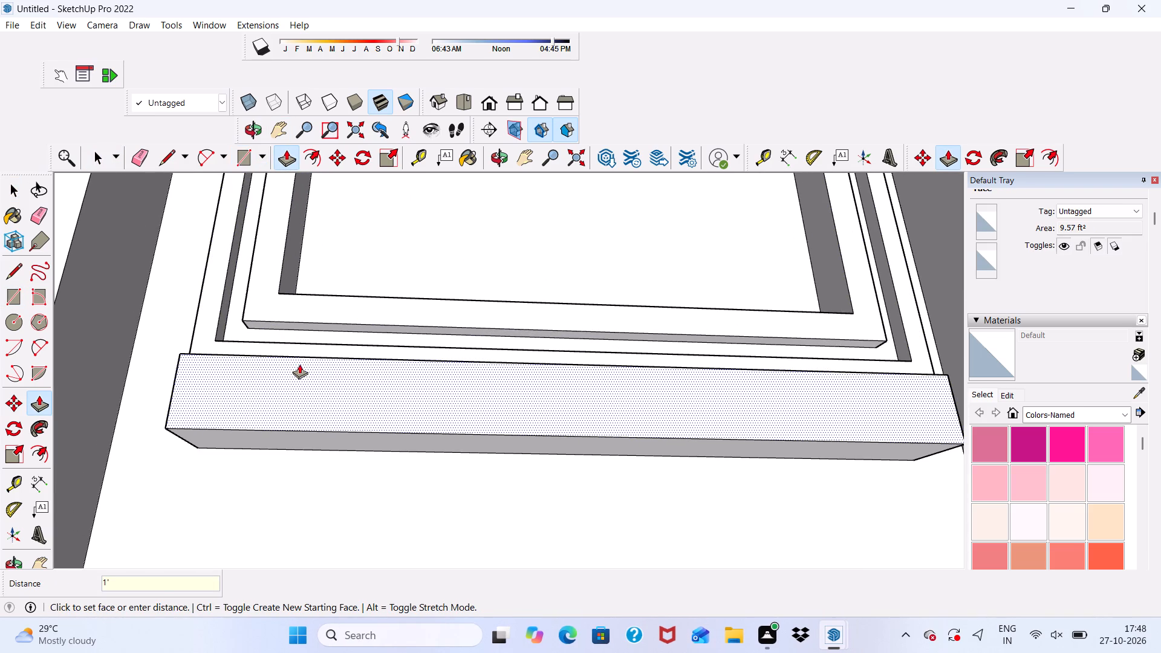
{"action": "key", "text": "space"}
Draw a rectangle about 10' 7/16" by 3 1/8" along the upper edge of the sill block's front face.
{"action": "scroll", "coordinate": [299, 364], "scroll_direction": "down", "scroll_amount": 6}
{"action": "middle_click_drag", "start_coordinate": [354, 437], "coordinate": [293, 652]}
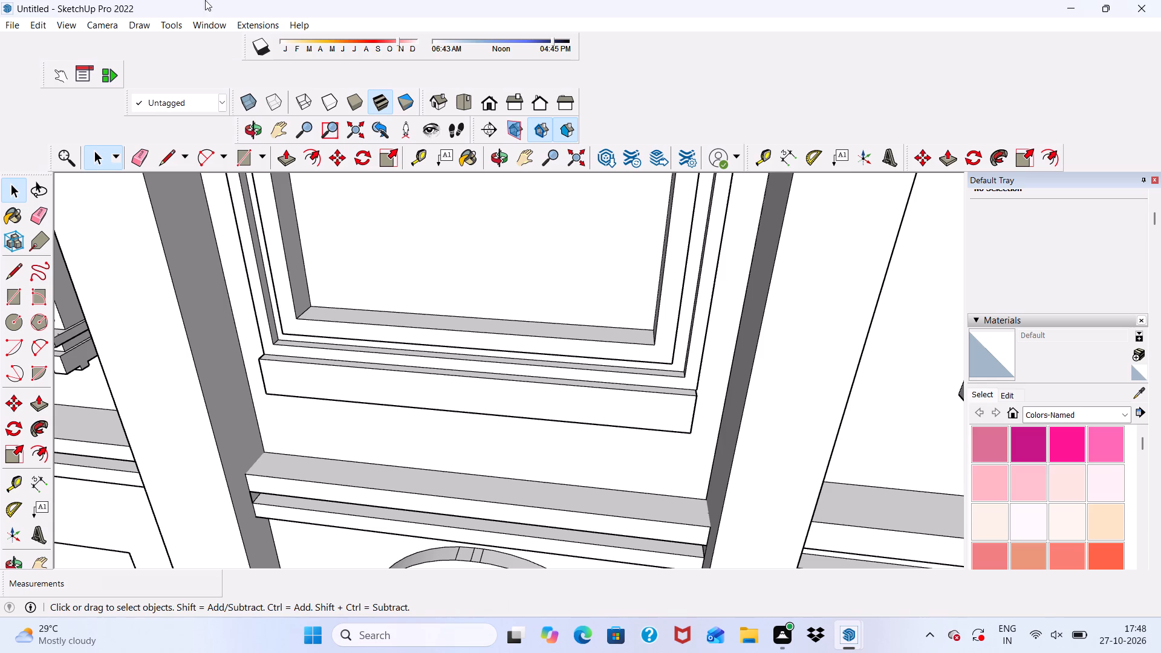
{"action": "left_click", "coordinate": [239, 155]}
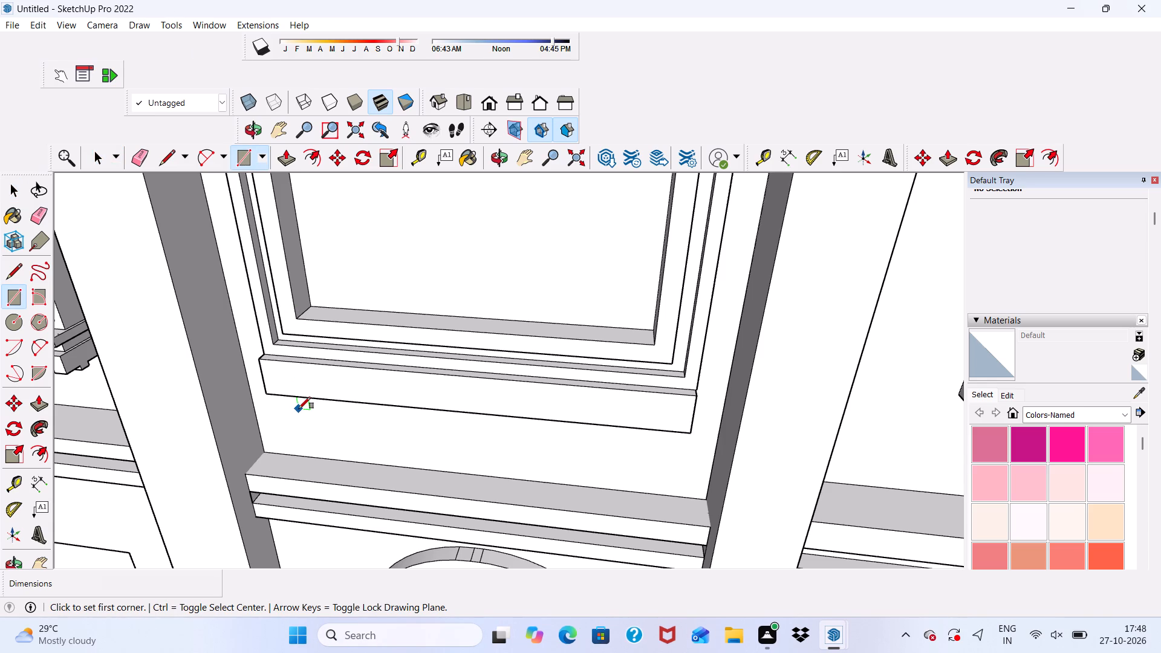
{"action": "scroll", "coordinate": [299, 409], "scroll_direction": "up", "scroll_amount": 3}
{"action": "scroll", "coordinate": [243, 340], "scroll_direction": "up", "scroll_amount": 6}
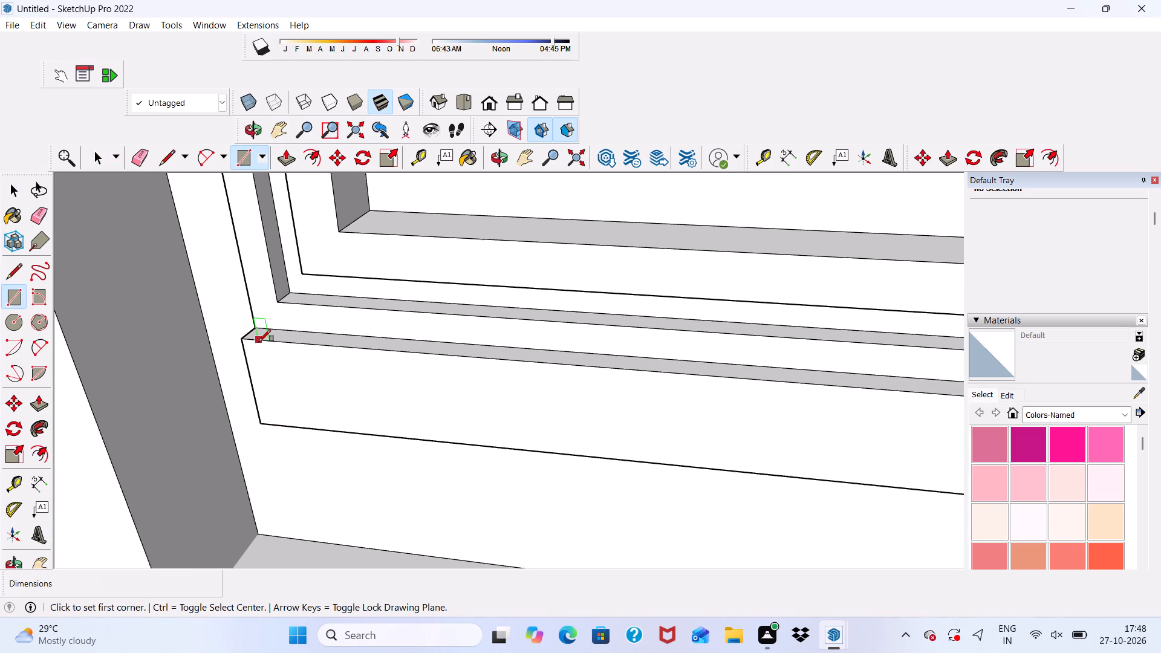
{"action": "left_click", "coordinate": [243, 340]}
{"action": "scroll", "coordinate": [273, 374], "scroll_direction": "down", "scroll_amount": 4}
{"action": "scroll", "coordinate": [402, 368], "scroll_direction": "down", "scroll_amount": 3}
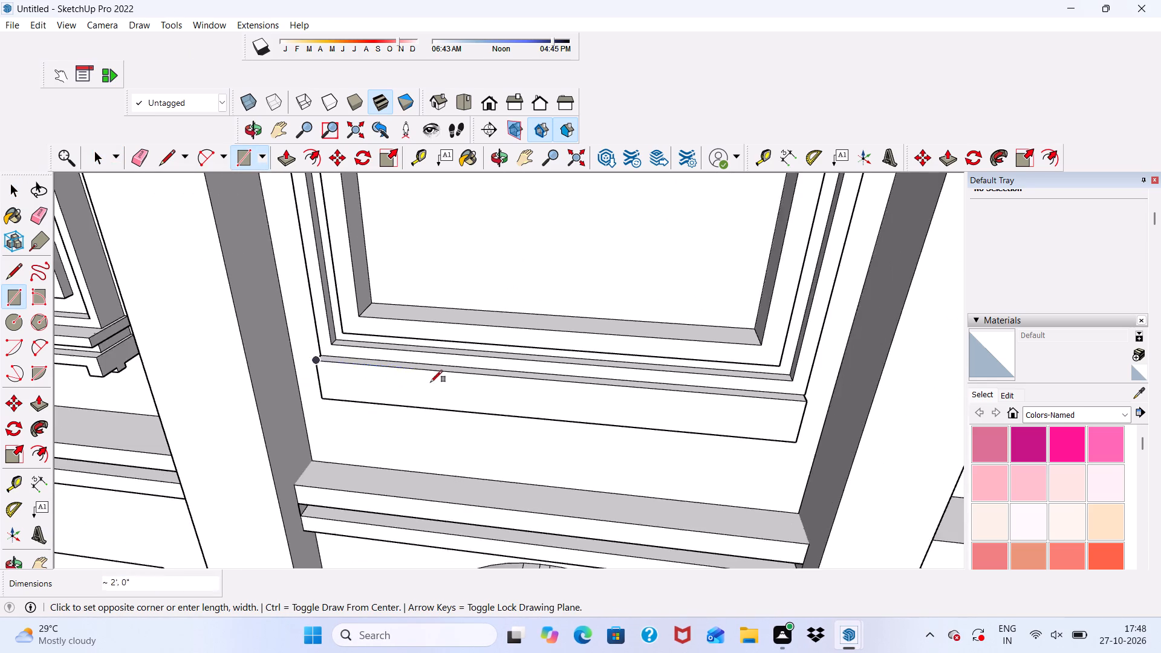
{"action": "scroll", "coordinate": [431, 382], "scroll_direction": "down", "scroll_amount": 7}
{"action": "scroll", "coordinate": [498, 404], "scroll_direction": "up", "scroll_amount": 5}
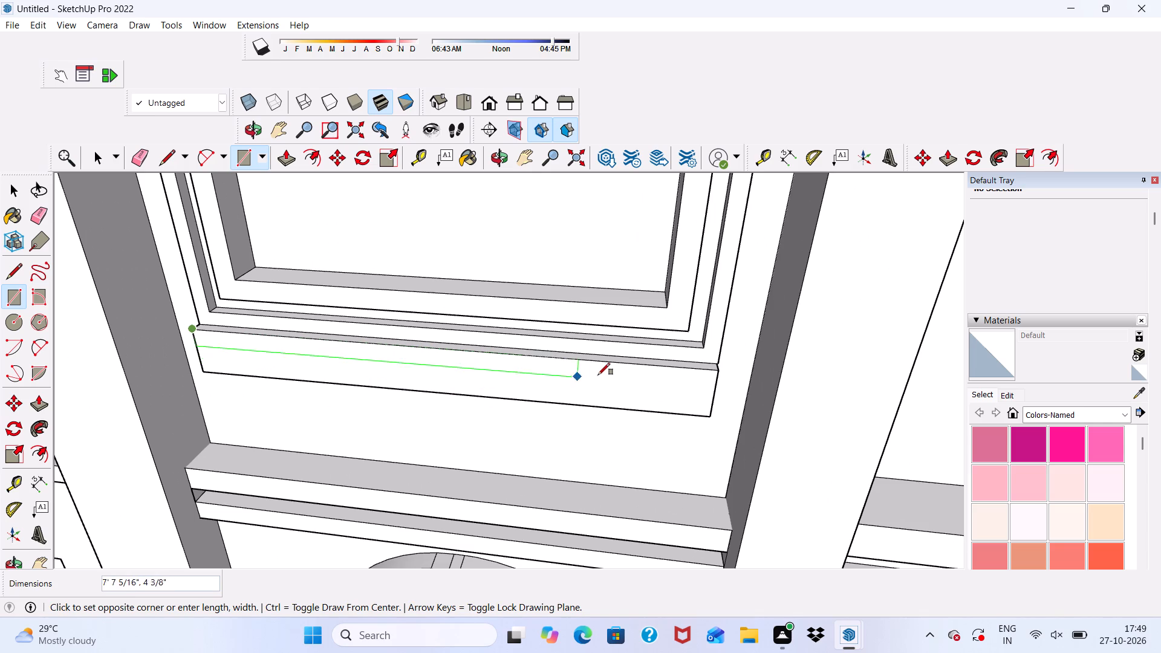
{"action": "scroll", "coordinate": [599, 375], "scroll_direction": "up", "scroll_amount": 3}
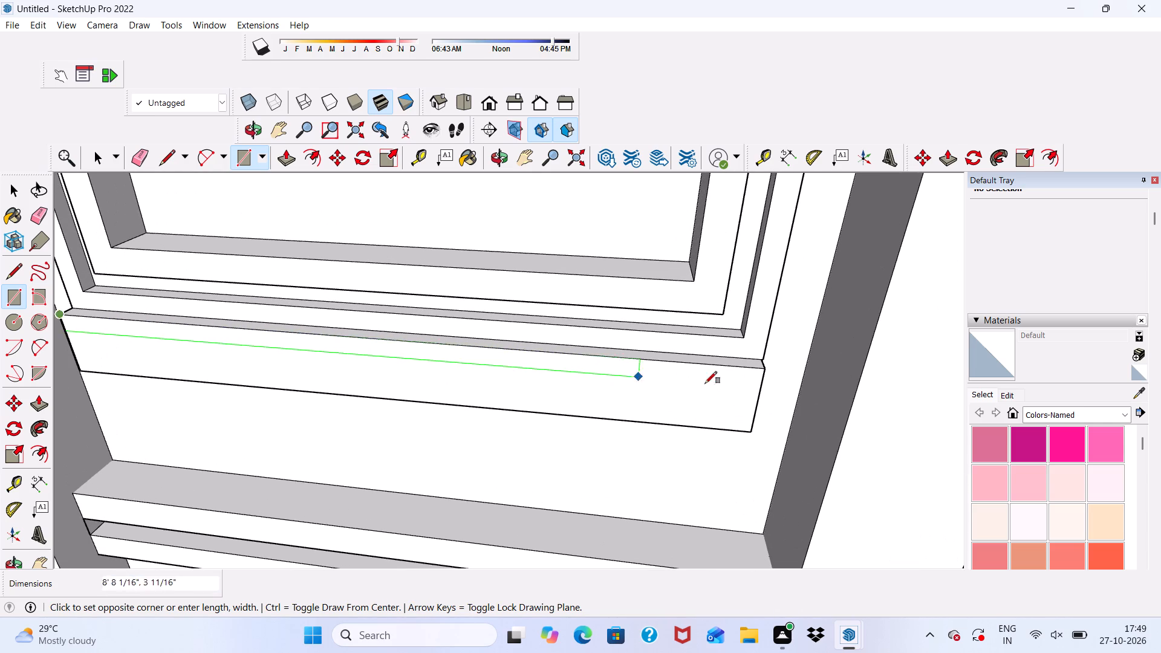
{"action": "scroll", "coordinate": [714, 383], "scroll_direction": "up", "scroll_amount": 6}
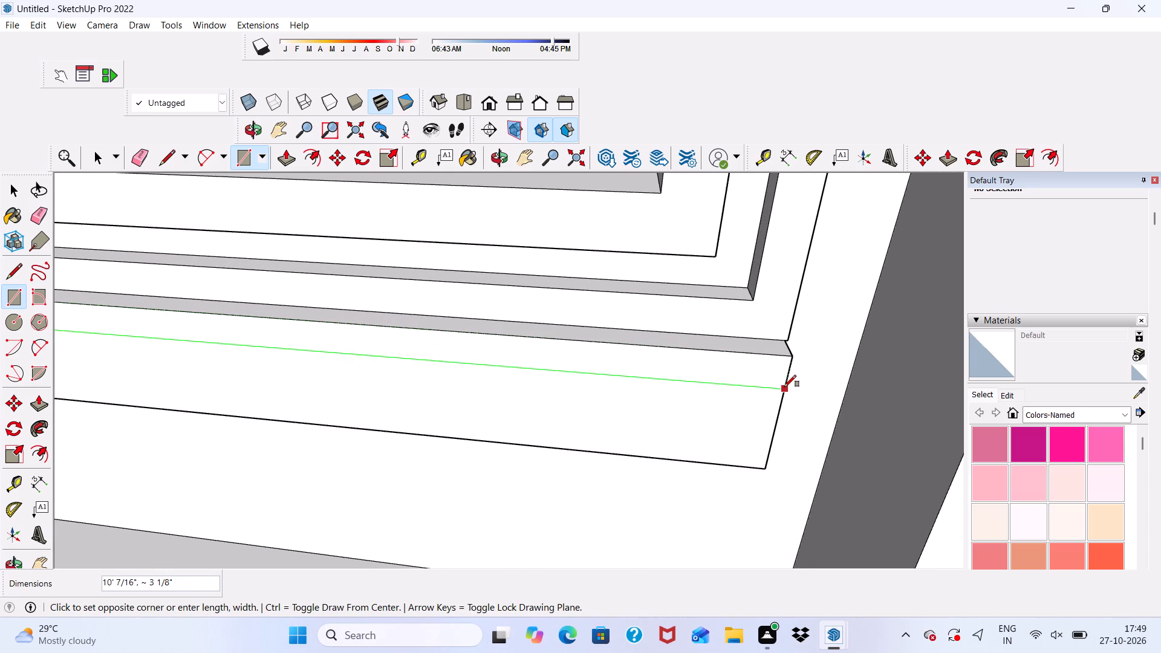
{"action": "left_click", "coordinate": [784, 391]}
Draw a rectangle about 10' 7/16" by 4 1/16" along the lower edge of the sill block's front face.
{"action": "scroll", "coordinate": [805, 261], "scroll_direction": "down", "scroll_amount": 9}
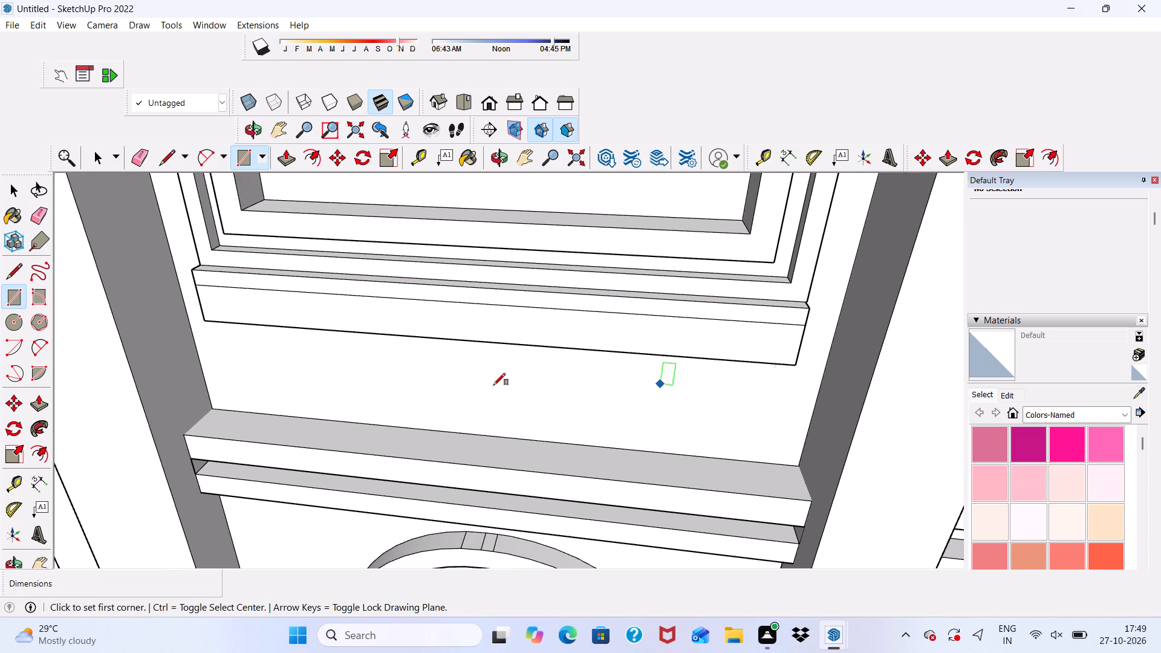
{"action": "scroll", "coordinate": [192, 328], "scroll_direction": "up", "scroll_amount": 4}
{"action": "left_click", "coordinate": [211, 317]}
{"action": "scroll", "coordinate": [203, 326], "scroll_direction": "down", "scroll_amount": 6}
{"action": "scroll", "coordinate": [706, 342], "scroll_direction": "up", "scroll_amount": 5}
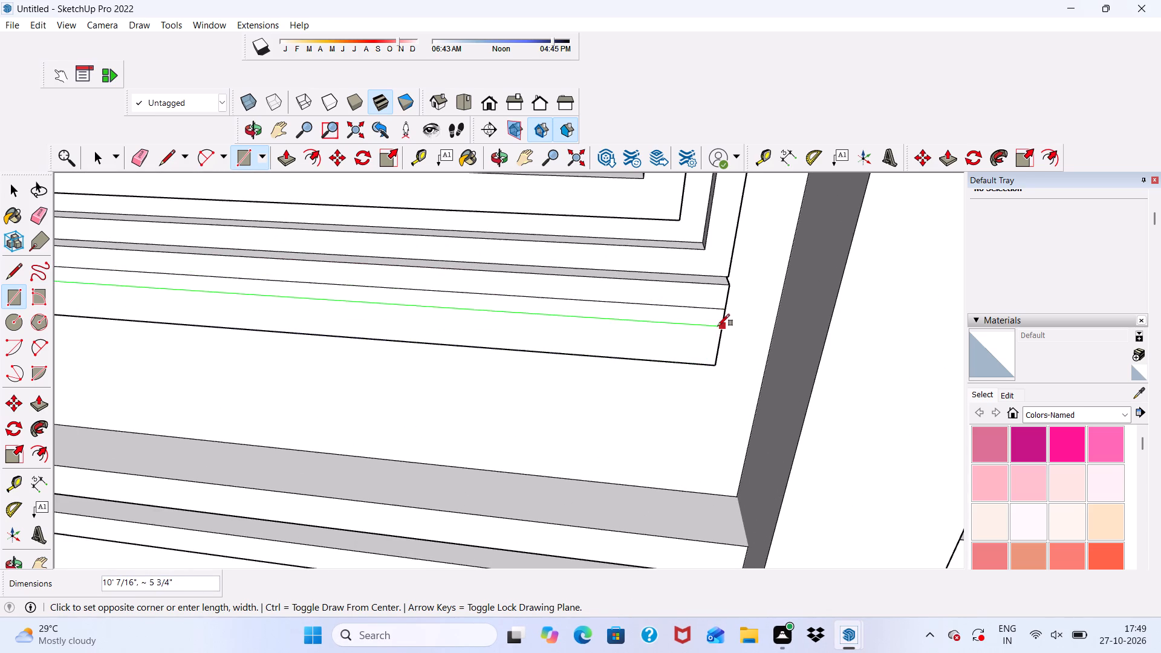
{"action": "left_click", "coordinate": [720, 333]}
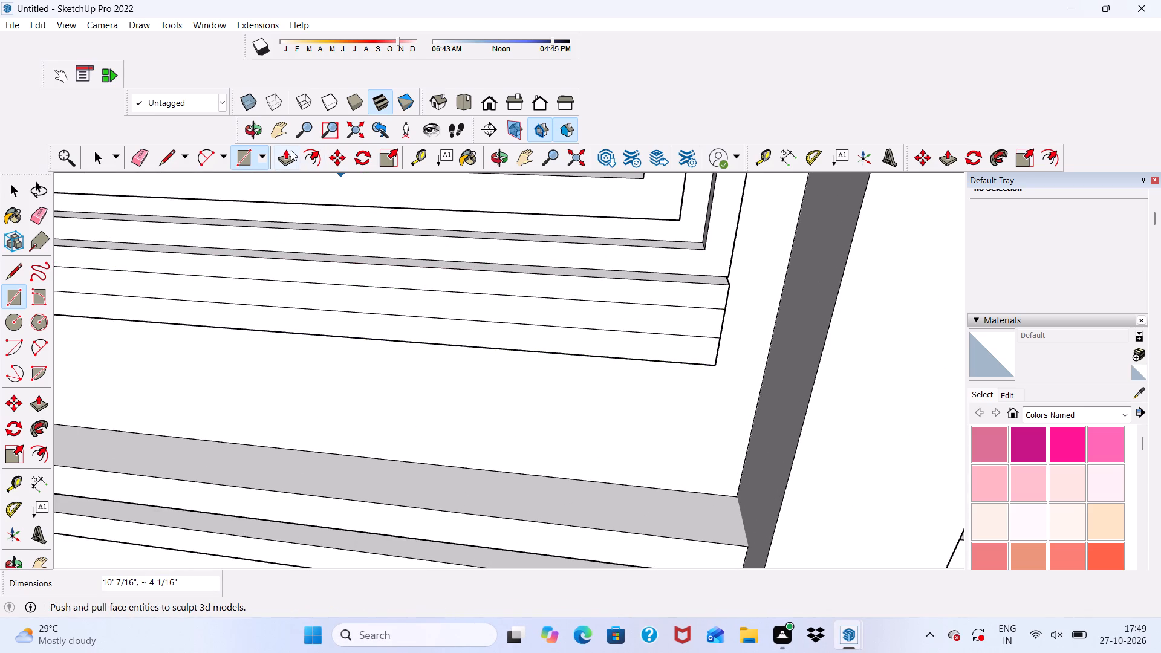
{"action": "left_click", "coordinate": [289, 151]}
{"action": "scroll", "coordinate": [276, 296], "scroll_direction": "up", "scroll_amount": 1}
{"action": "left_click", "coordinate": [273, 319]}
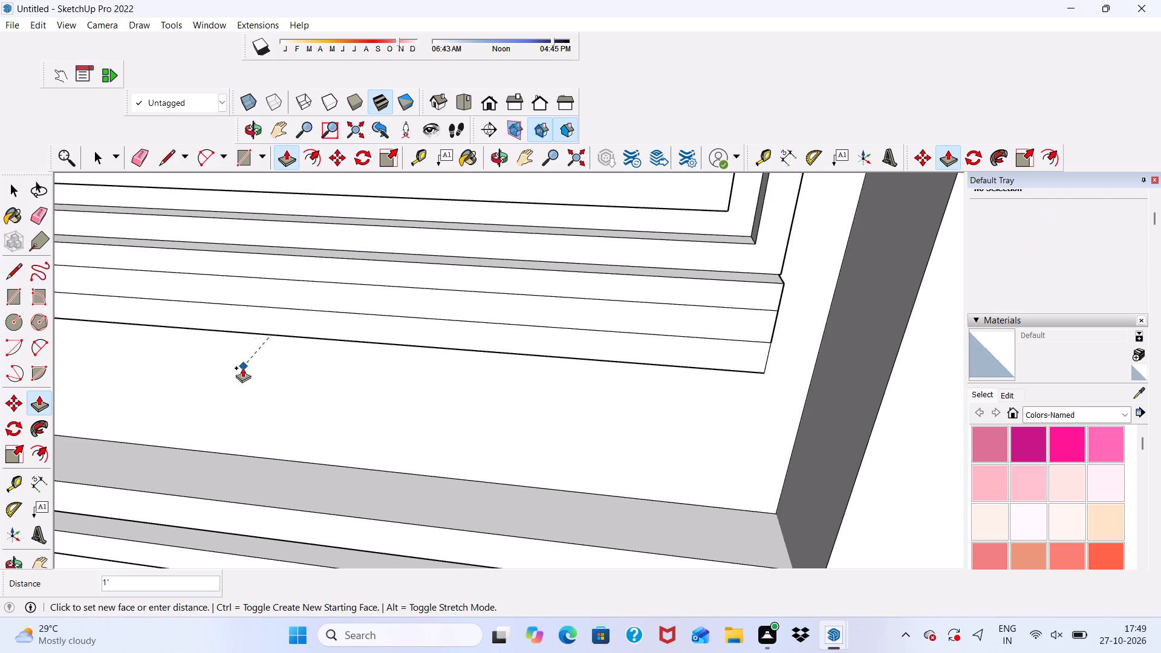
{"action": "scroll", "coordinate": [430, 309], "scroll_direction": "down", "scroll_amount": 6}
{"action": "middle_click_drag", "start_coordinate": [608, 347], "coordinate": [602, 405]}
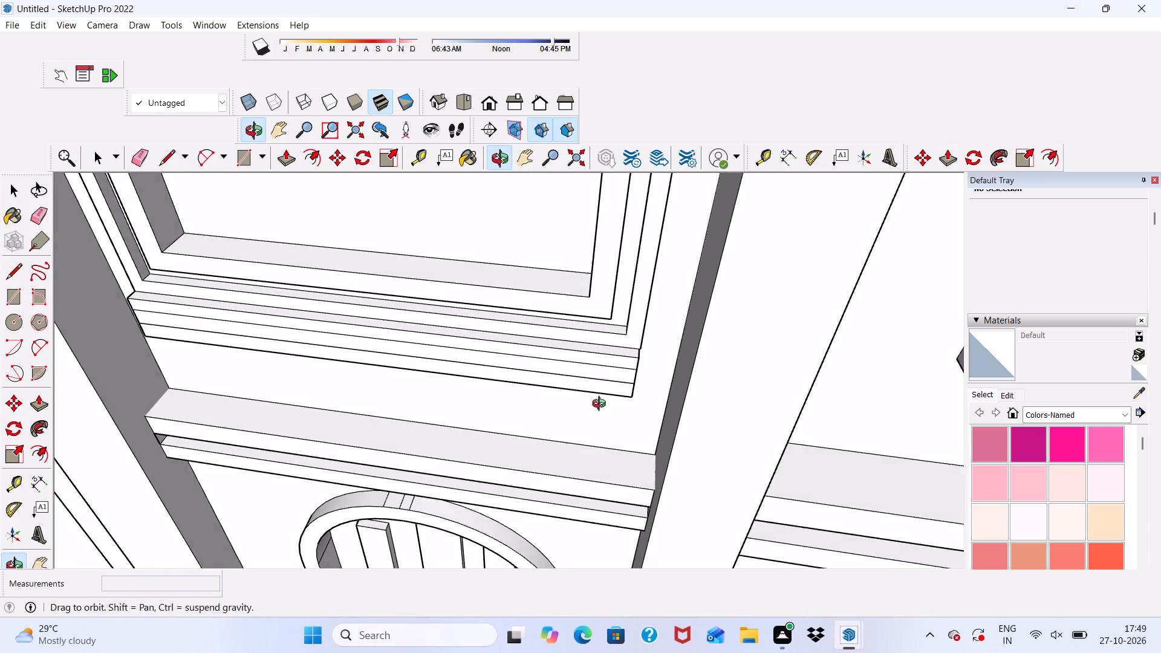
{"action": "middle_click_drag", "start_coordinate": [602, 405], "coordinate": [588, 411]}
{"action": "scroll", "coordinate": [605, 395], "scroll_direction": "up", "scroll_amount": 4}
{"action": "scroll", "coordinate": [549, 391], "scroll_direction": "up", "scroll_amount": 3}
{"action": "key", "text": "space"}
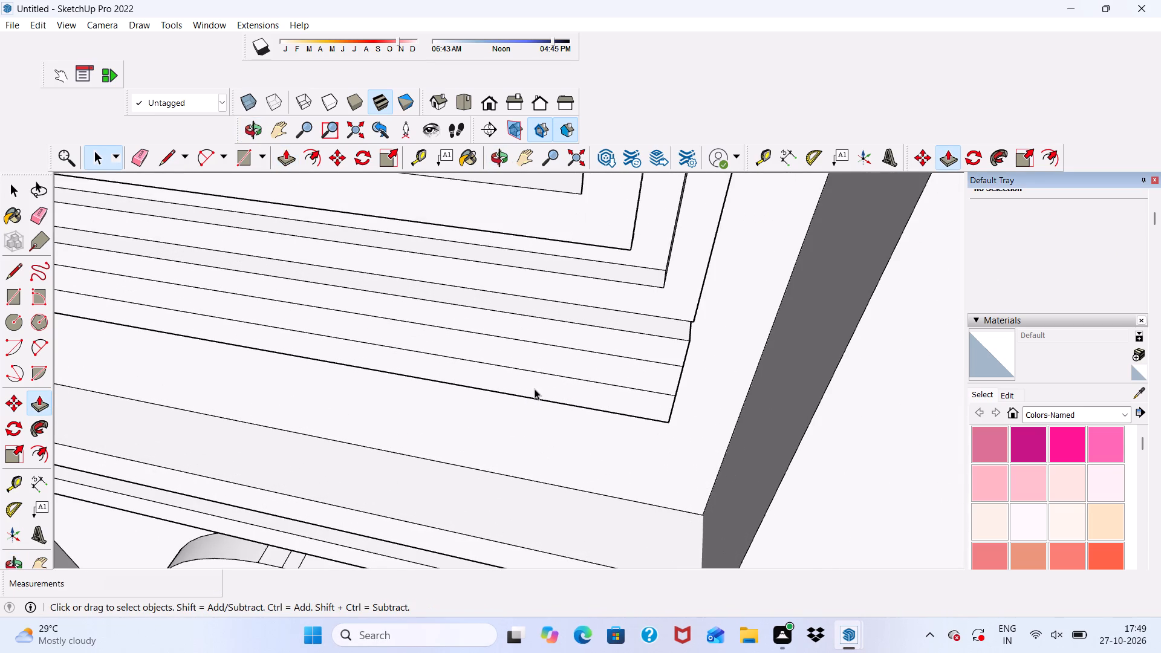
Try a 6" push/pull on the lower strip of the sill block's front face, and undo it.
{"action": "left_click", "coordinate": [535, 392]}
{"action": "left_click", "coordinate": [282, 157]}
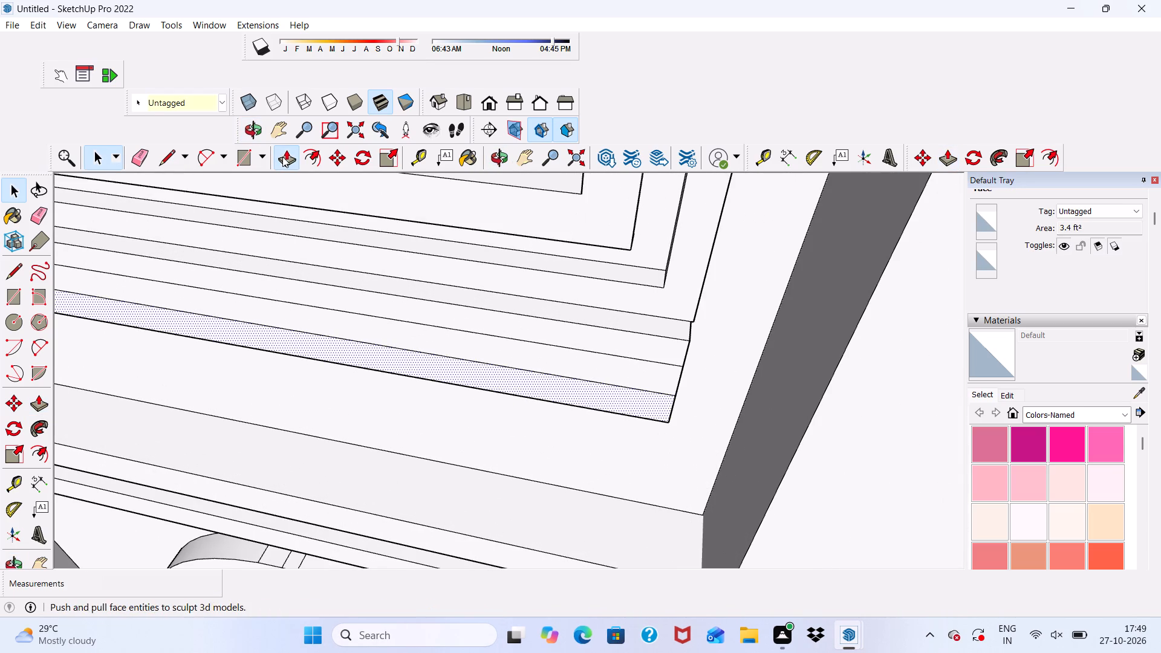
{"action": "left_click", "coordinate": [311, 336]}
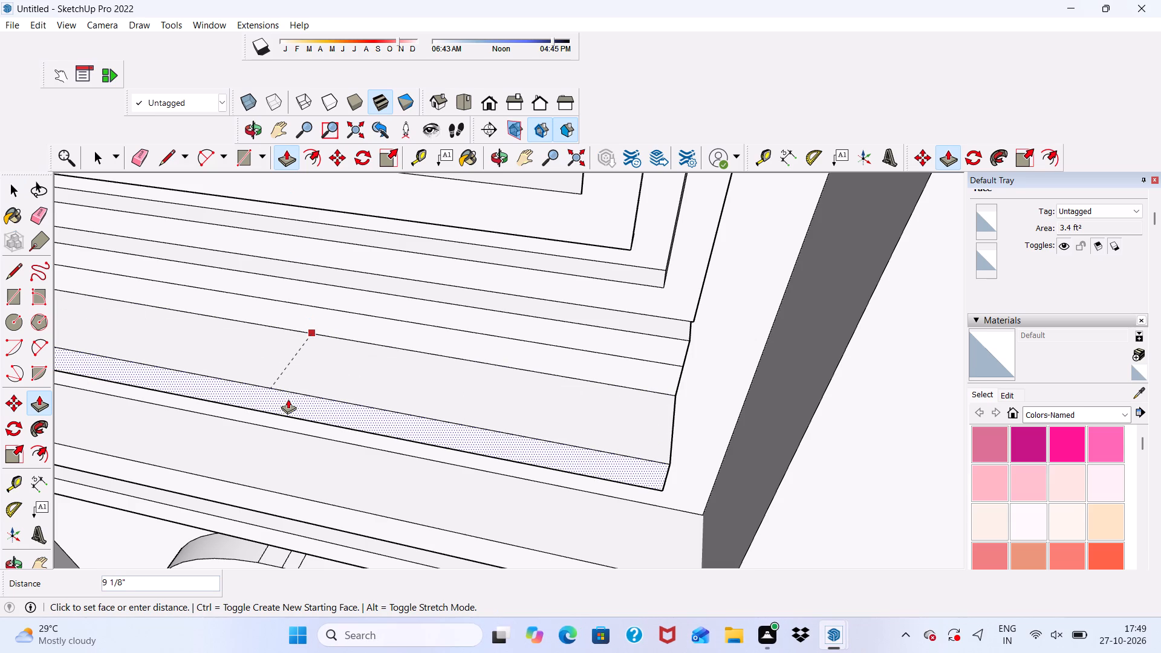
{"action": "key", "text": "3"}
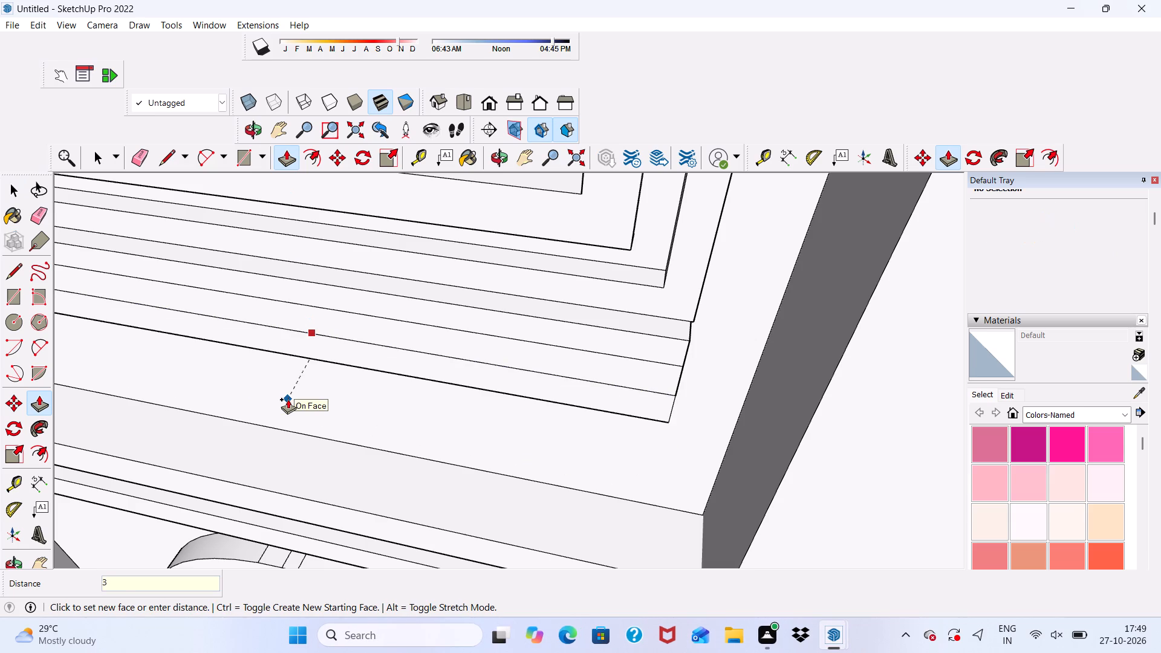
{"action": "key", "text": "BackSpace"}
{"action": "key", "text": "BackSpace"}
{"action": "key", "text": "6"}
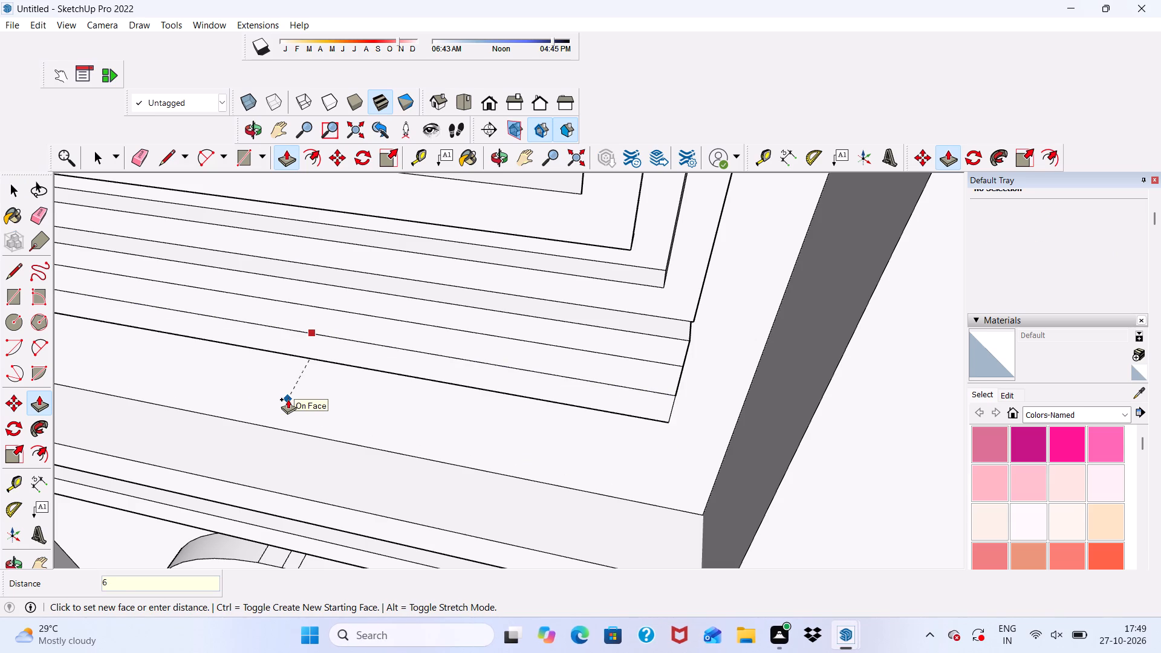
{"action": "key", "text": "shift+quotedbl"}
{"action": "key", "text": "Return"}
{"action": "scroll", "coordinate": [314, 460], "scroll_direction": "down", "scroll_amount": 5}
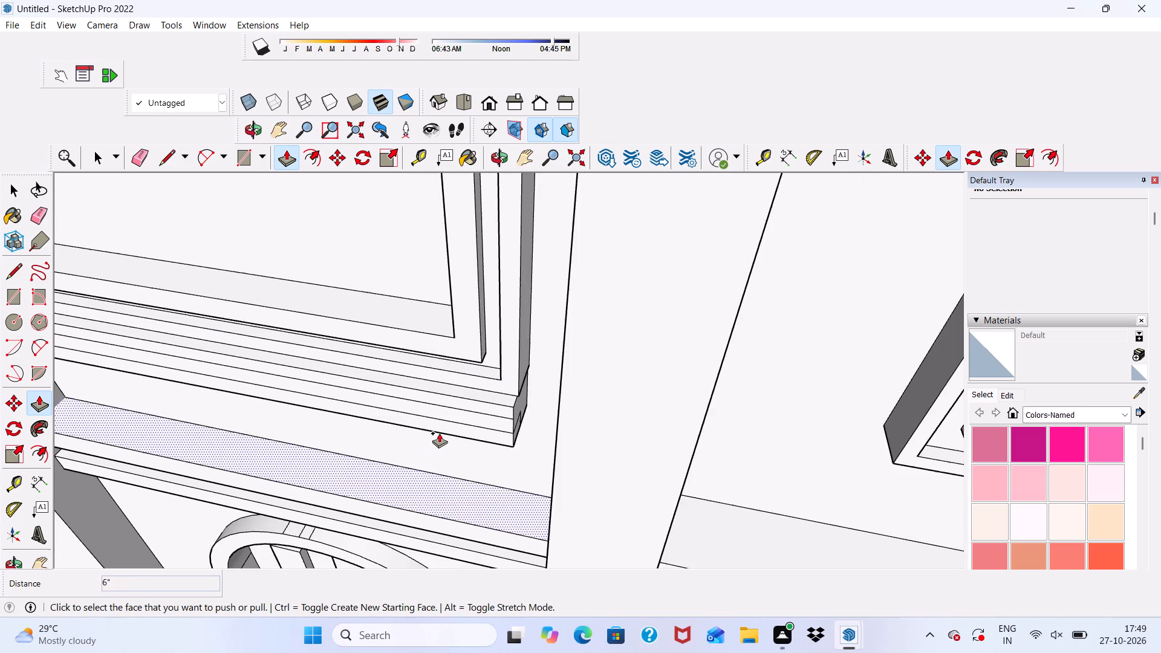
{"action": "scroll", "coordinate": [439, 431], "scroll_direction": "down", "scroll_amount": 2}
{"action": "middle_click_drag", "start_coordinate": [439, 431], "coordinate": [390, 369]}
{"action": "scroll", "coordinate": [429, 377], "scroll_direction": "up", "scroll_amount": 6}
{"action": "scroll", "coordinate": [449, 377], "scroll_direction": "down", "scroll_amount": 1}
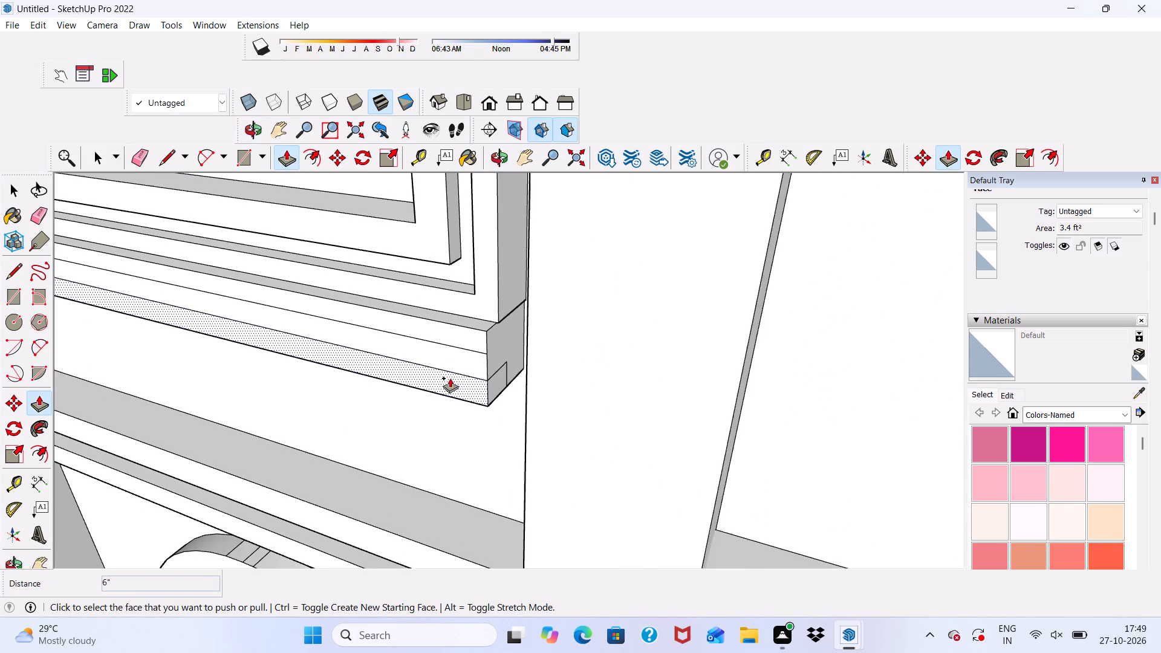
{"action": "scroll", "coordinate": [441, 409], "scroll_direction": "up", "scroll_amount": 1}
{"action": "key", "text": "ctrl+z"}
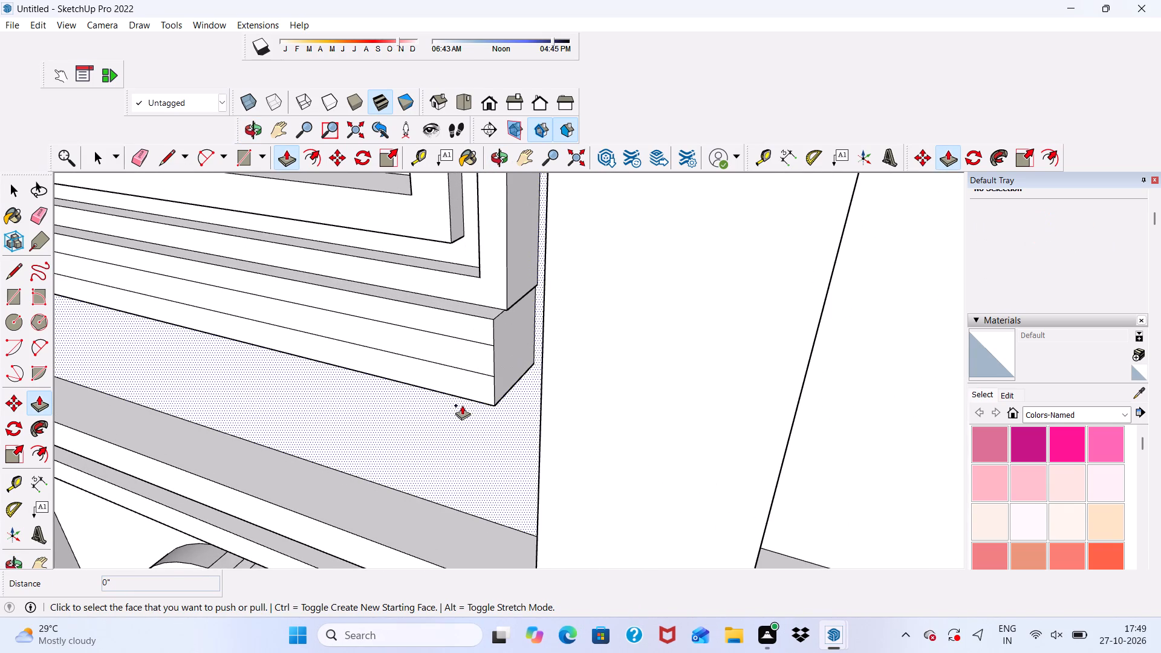
Extrude the lower strip of the sill block's front face outward 6".
{"action": "scroll", "coordinate": [459, 423], "scroll_direction": "up", "scroll_amount": 4}
{"action": "left_click", "coordinate": [467, 374]}
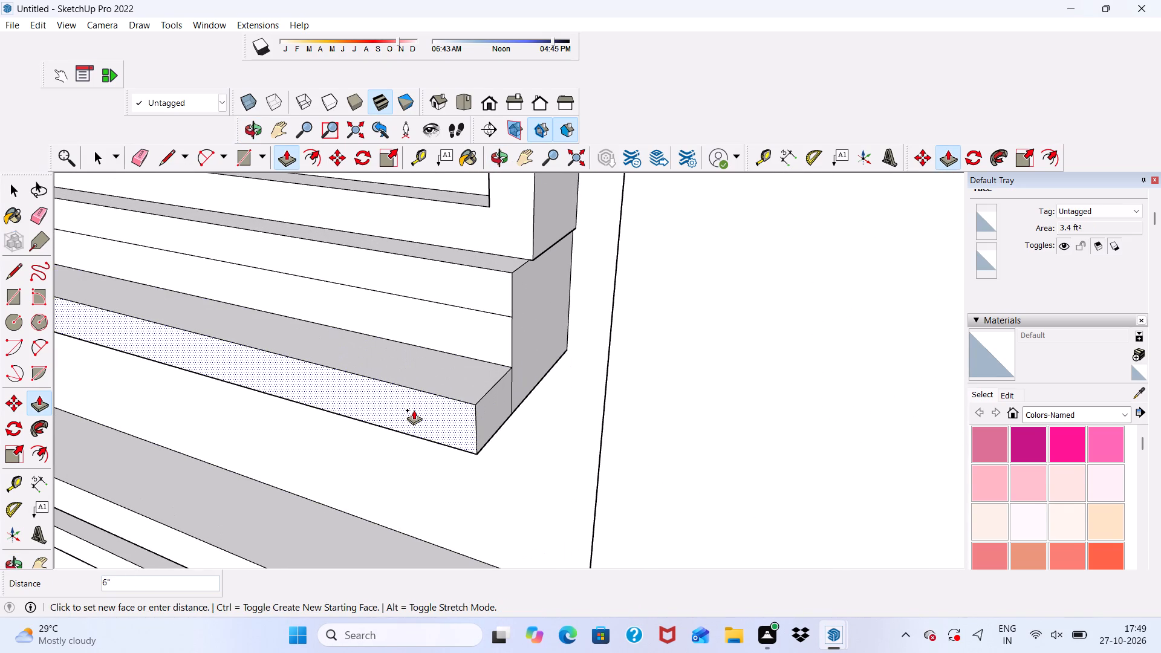
{"action": "key", "text": "6"}
{"action": "key", "text": "shift+quotedbl"}
{"action": "key", "text": "Return"}
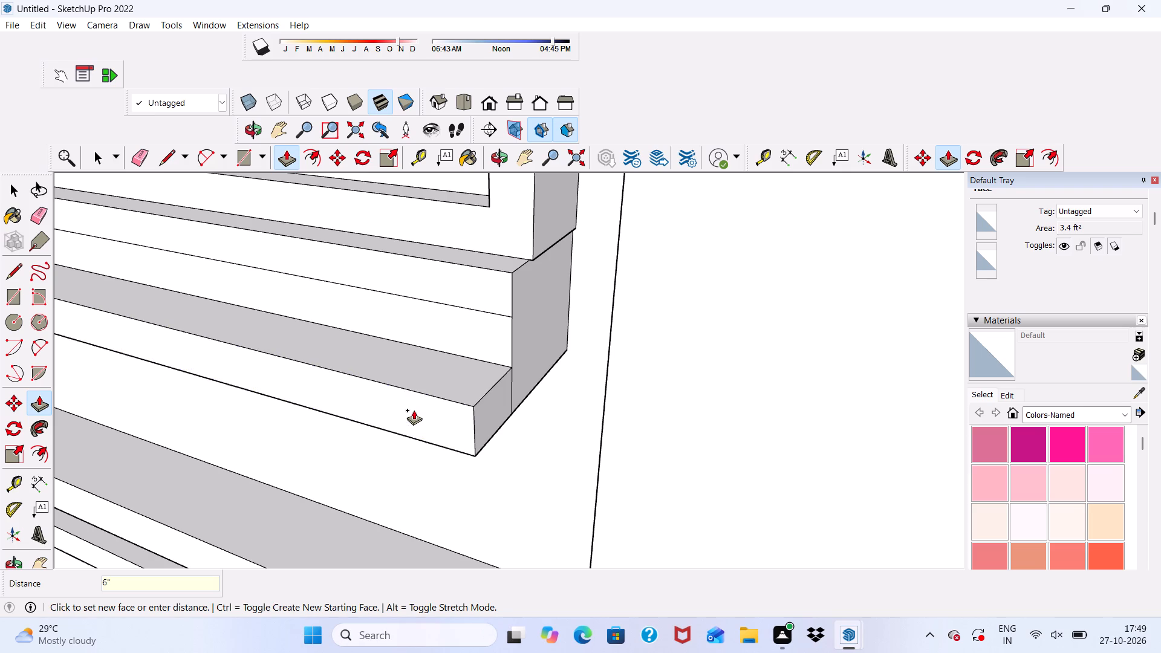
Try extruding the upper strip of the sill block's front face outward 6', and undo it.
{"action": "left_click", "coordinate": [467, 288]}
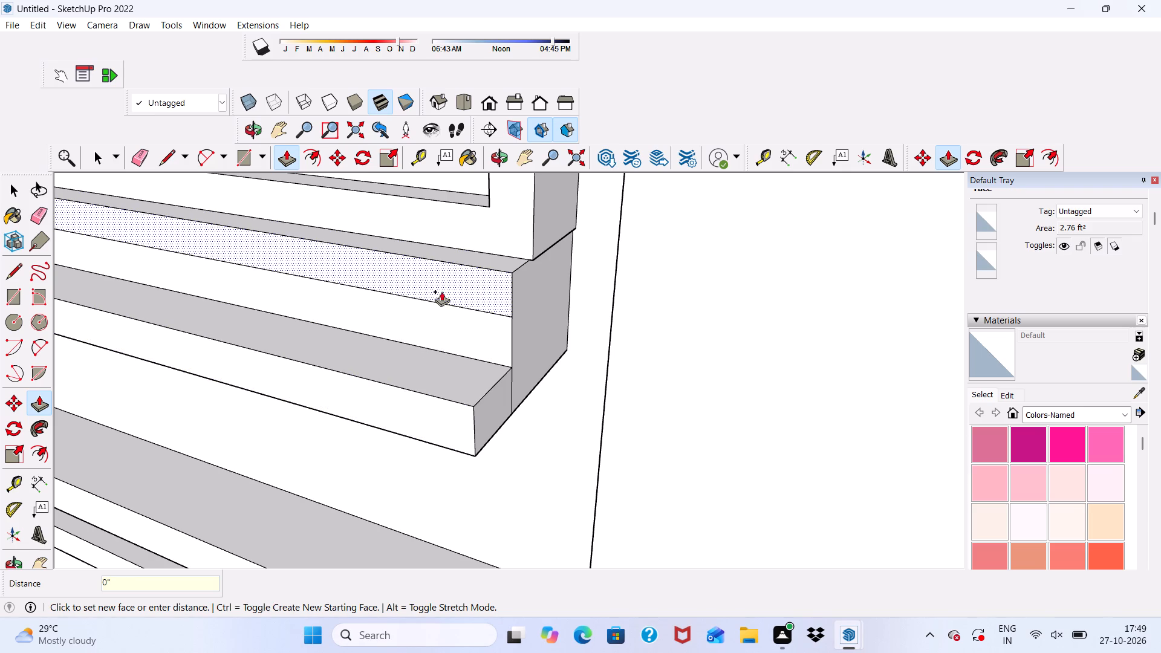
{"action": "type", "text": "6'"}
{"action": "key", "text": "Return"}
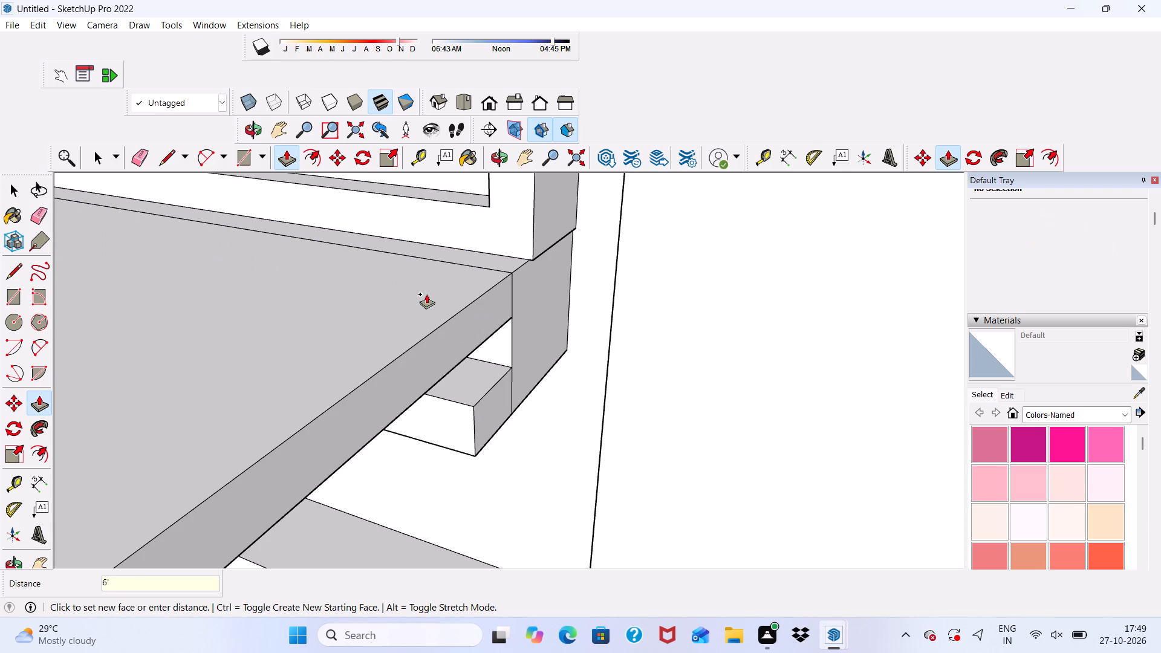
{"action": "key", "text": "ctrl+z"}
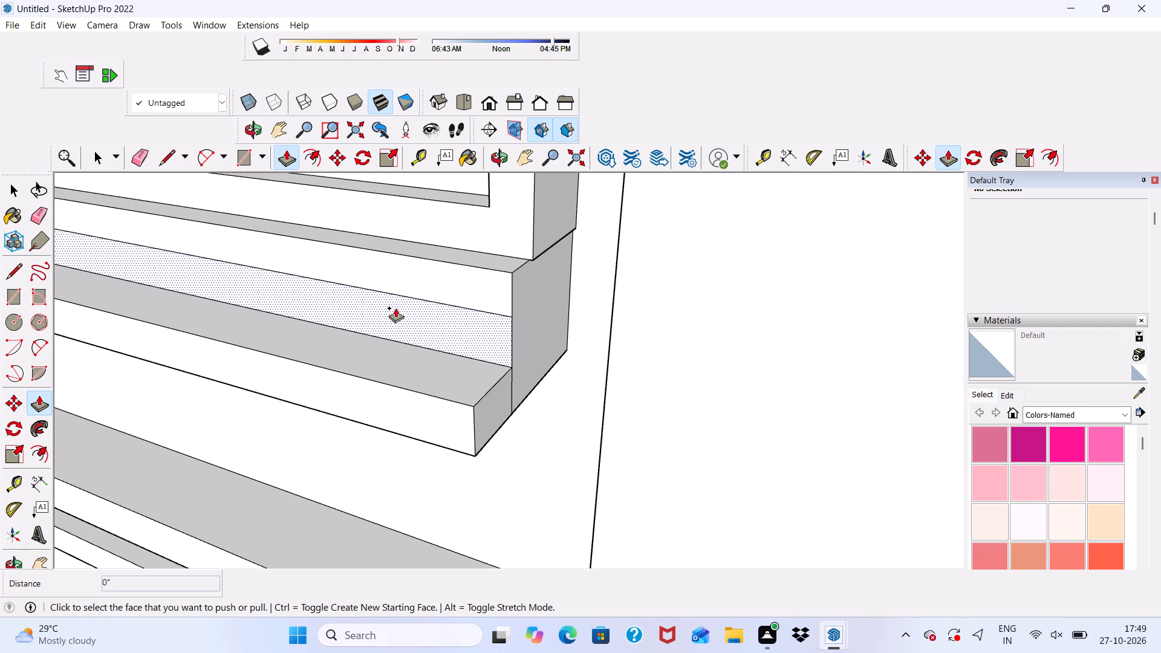
Extrude the upper strip of the sill block's front face outward 6".
{"action": "scroll", "coordinate": [463, 278], "scroll_direction": "up", "scroll_amount": 2}
{"action": "left_click", "coordinate": [463, 278]}
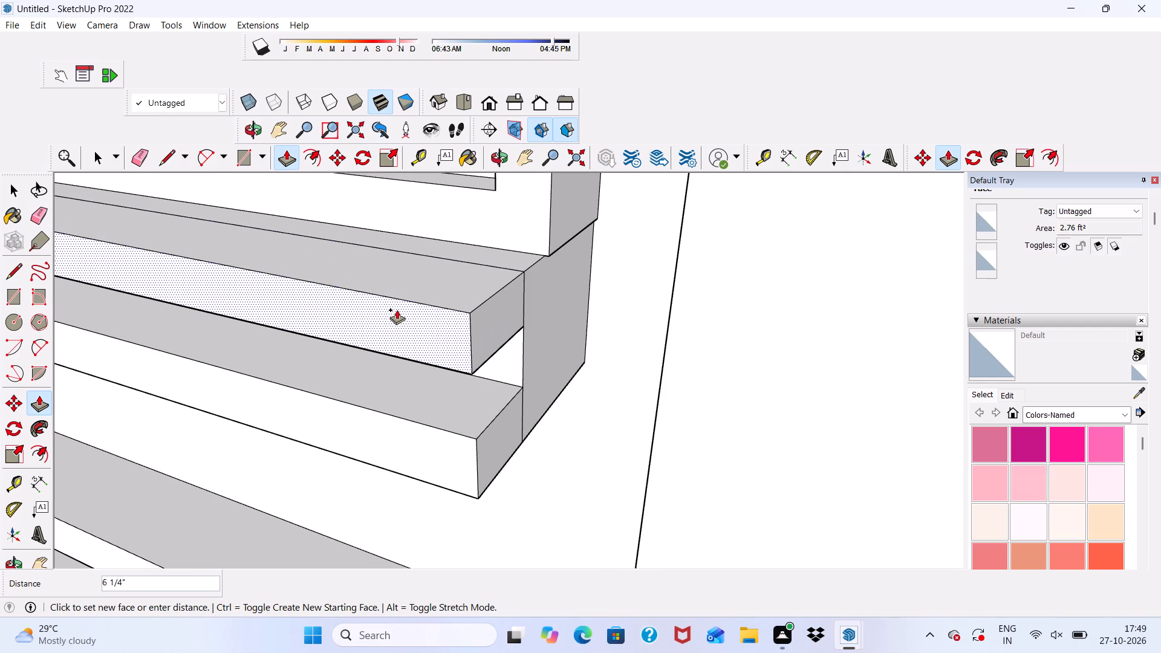
{"action": "key", "text": "6"}
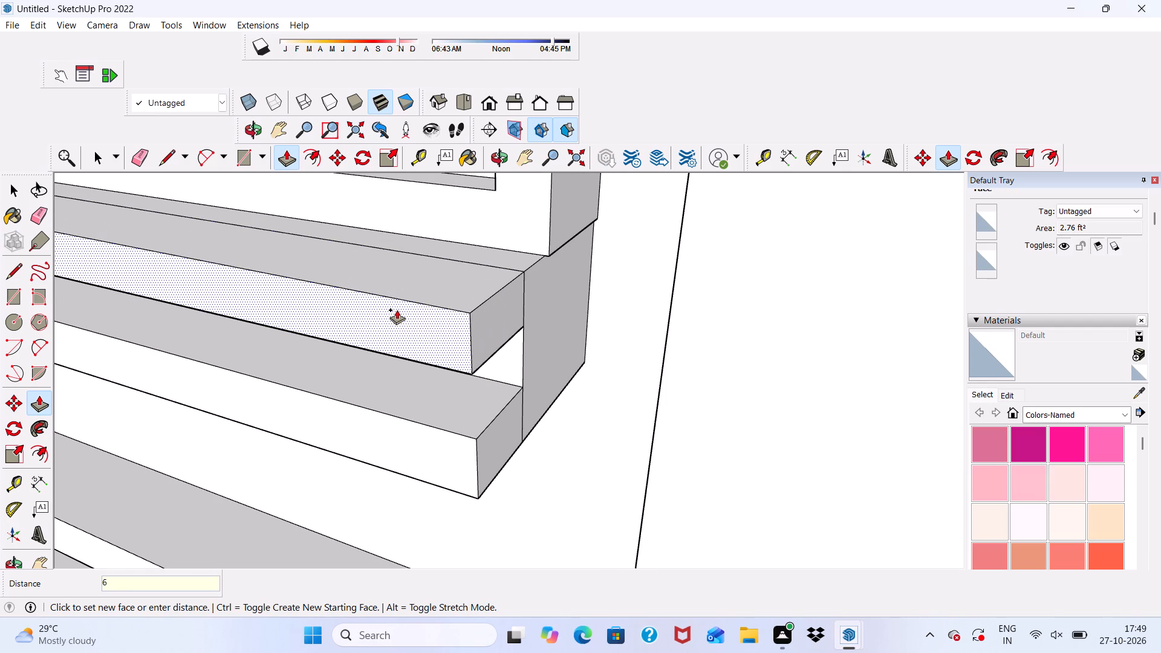
{"action": "key", "text": "shift+quotedbl"}
{"action": "key", "text": "Return"}
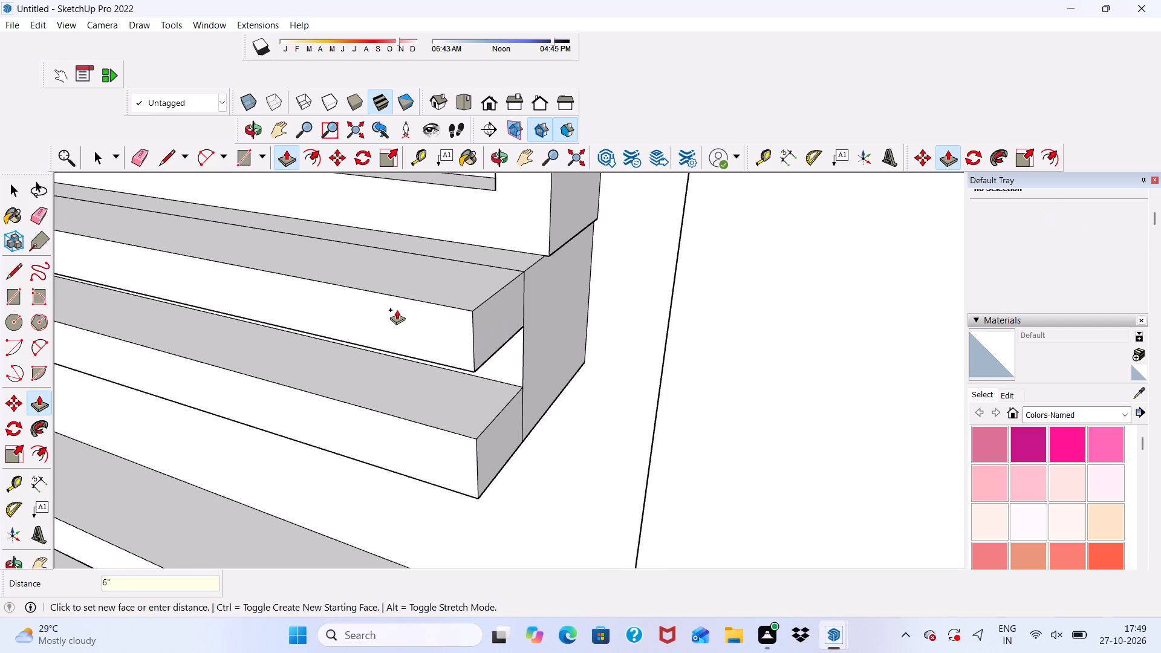
Extend the right-hand end of the sill's upper strip sideways by about 2 3/8".
{"action": "scroll", "coordinate": [395, 293], "scroll_direction": "down", "scroll_amount": 5}
{"action": "scroll", "coordinate": [622, 377], "scroll_direction": "up", "scroll_amount": 5}
{"action": "scroll", "coordinate": [356, 306], "scroll_direction": "up", "scroll_amount": 1}
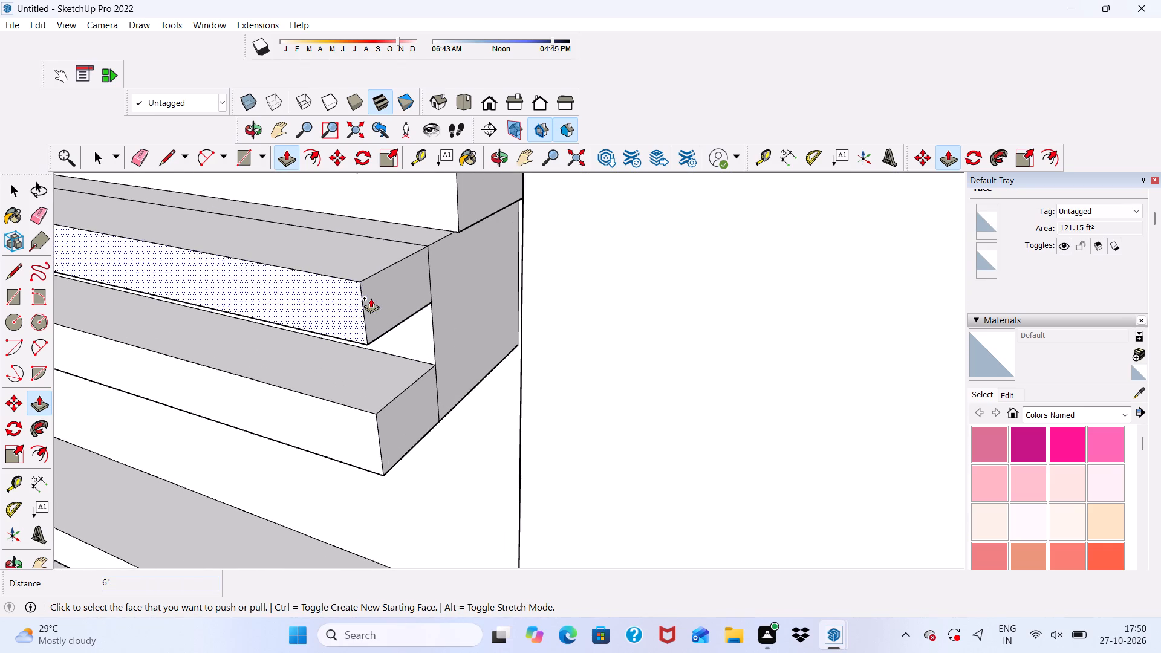
{"action": "scroll", "coordinate": [371, 298], "scroll_direction": "up", "scroll_amount": 1}
{"action": "left_click", "coordinate": [378, 292]}
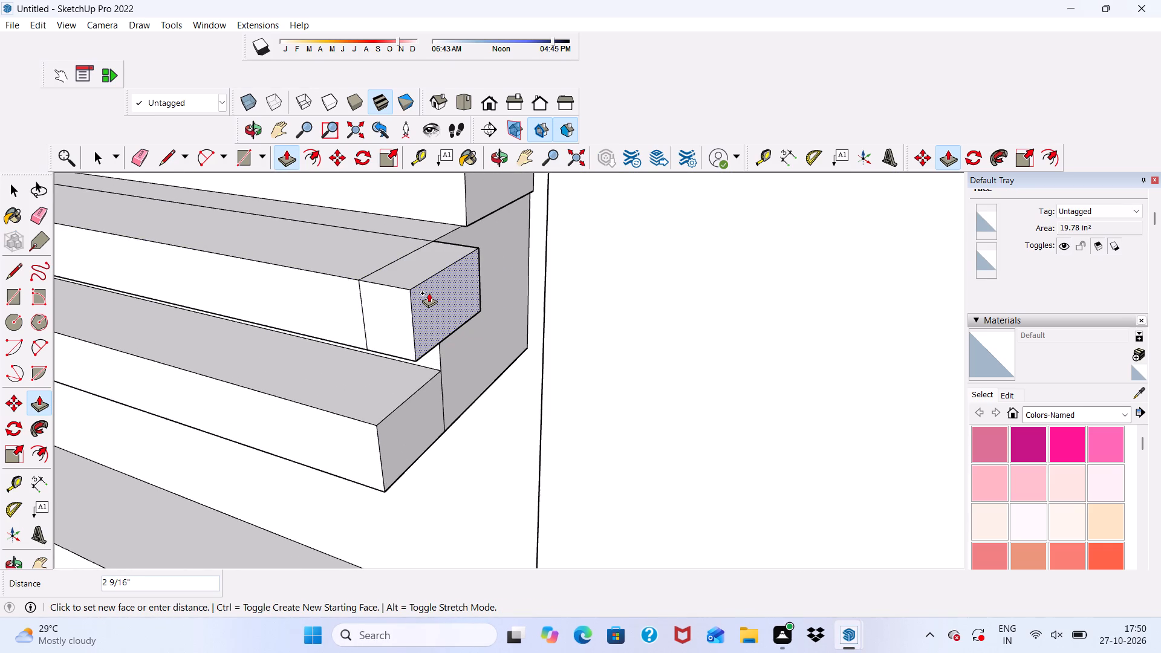
{"action": "left_click", "coordinate": [425, 293]}
Extend the right-hand end of the sill's lower strip sideways by about 1 15/16".
{"action": "scroll", "coordinate": [416, 426], "scroll_direction": "up", "scroll_amount": 3}
{"action": "left_click", "coordinate": [414, 426]}
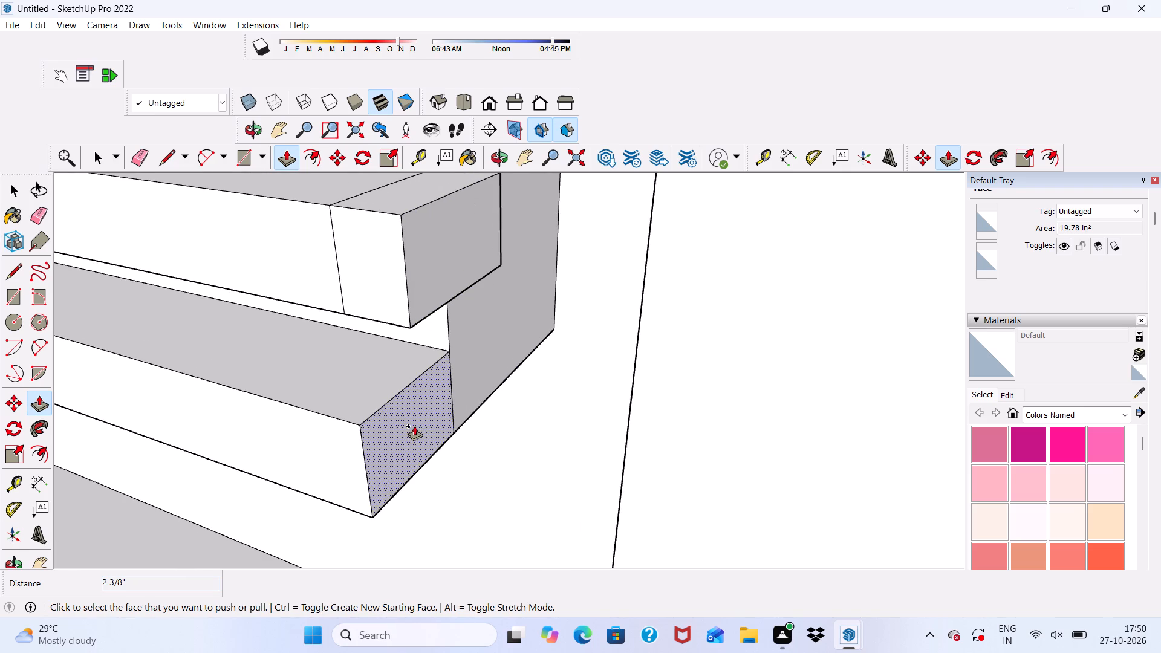
{"action": "left_click", "coordinate": [462, 422]}
Extrude the back face of the lower strip's right-hand side extension 1' back to the wall so the strip wraps the sill block.
{"action": "scroll", "coordinate": [474, 359], "scroll_direction": "up", "scroll_amount": 6}
{"action": "middle_click_drag", "start_coordinate": [493, 346], "coordinate": [464, 407]}
{"action": "scroll", "coordinate": [476, 369], "scroll_direction": "up", "scroll_amount": 9}
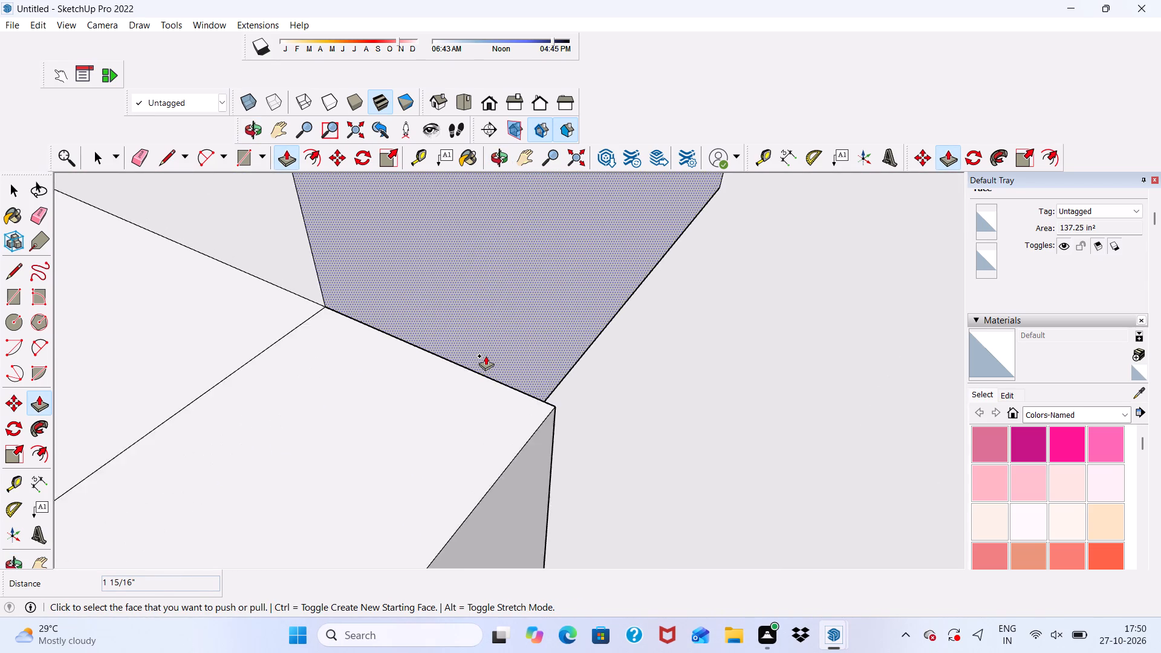
{"action": "middle_click_drag", "start_coordinate": [486, 356], "coordinate": [171, 310]}
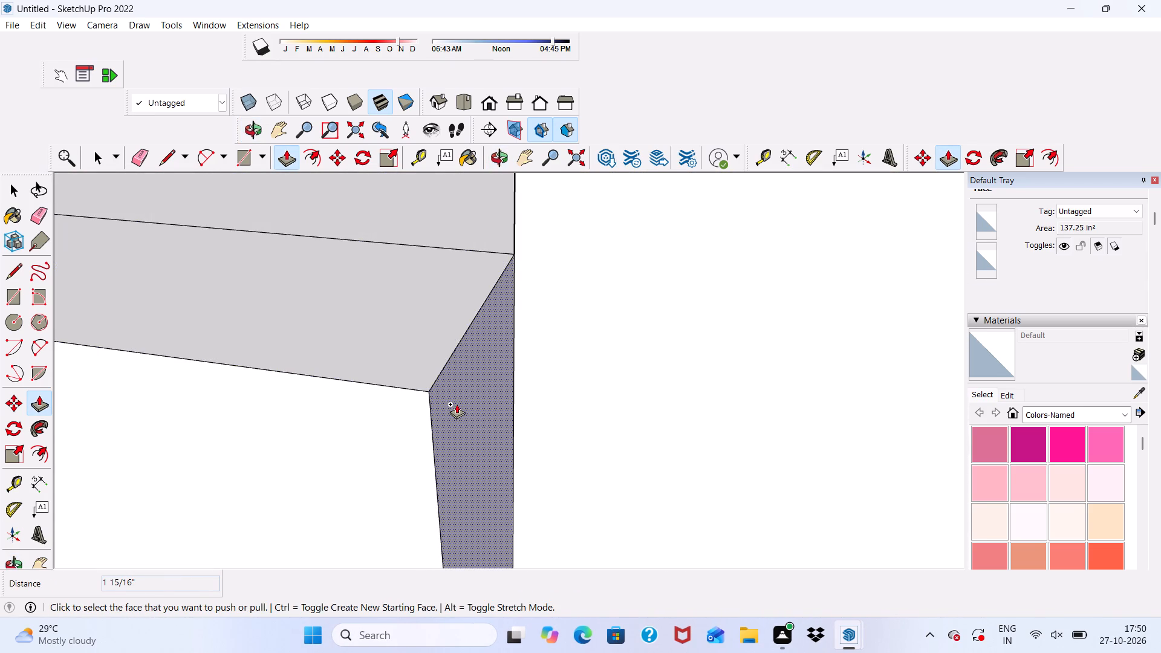
{"action": "left_click", "coordinate": [457, 404]}
{"action": "scroll", "coordinate": [466, 396], "scroll_direction": "down", "scroll_amount": 5}
{"action": "scroll", "coordinate": [460, 343], "scroll_direction": "down", "scroll_amount": 9}
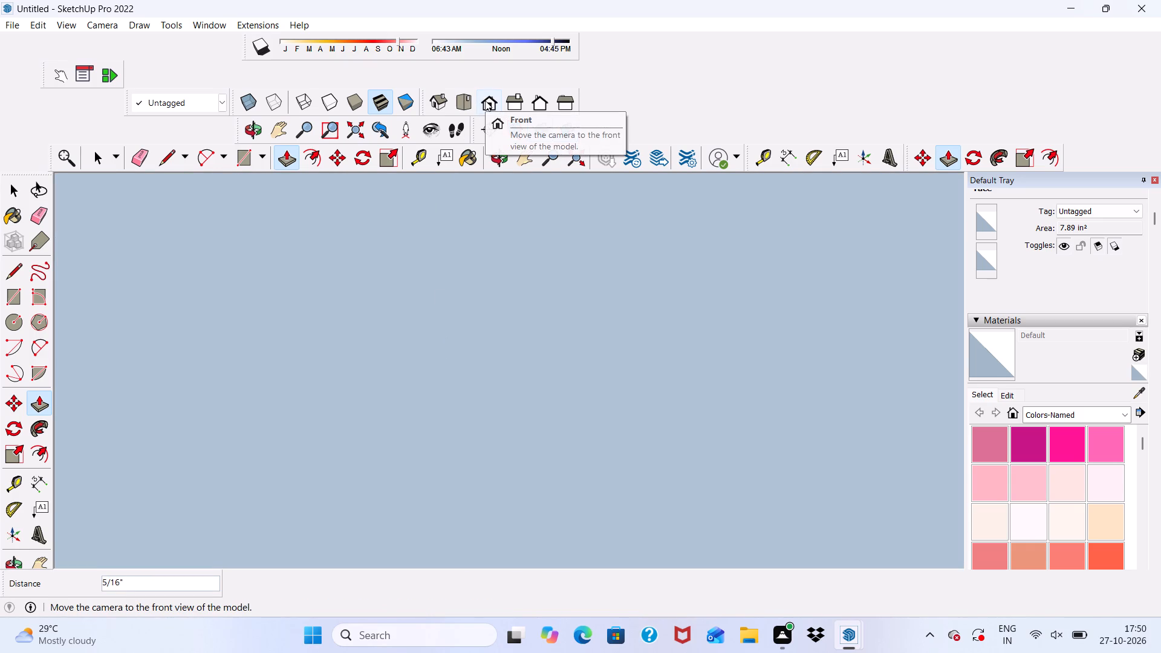
{"action": "scroll", "coordinate": [402, 375], "scroll_direction": "down", "scroll_amount": 15}
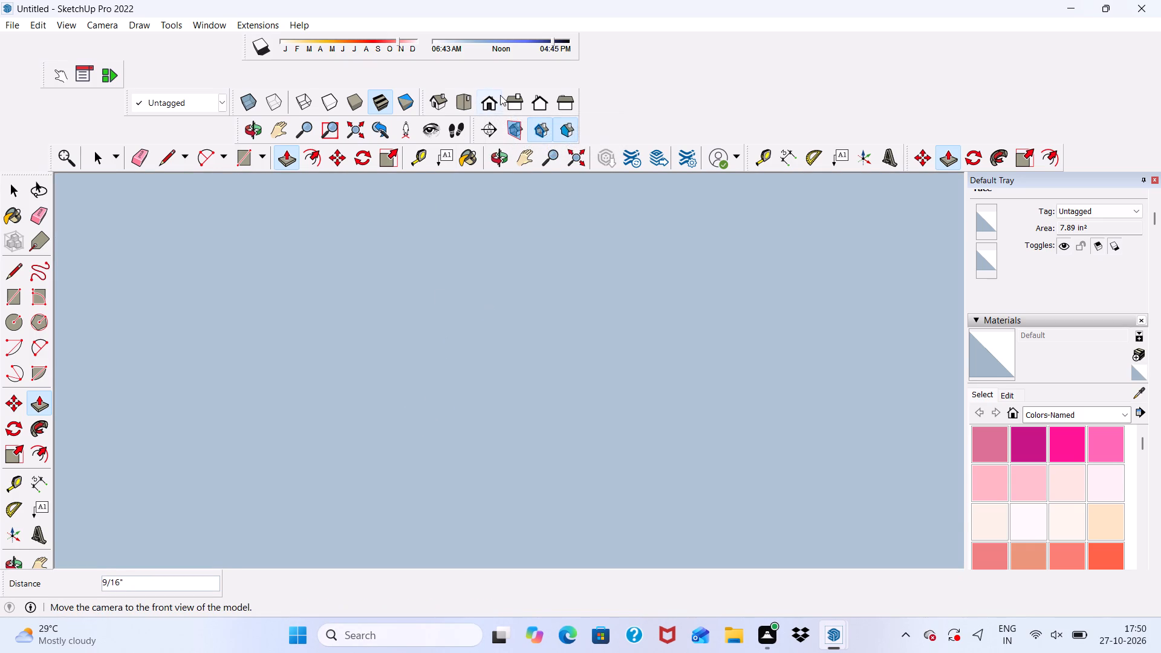
{"action": "left_click", "coordinate": [489, 103]}
{"action": "scroll", "coordinate": [474, 328], "scroll_direction": "down", "scroll_amount": 9}
{"action": "scroll", "coordinate": [622, 183], "scroll_direction": "up", "scroll_amount": 8}
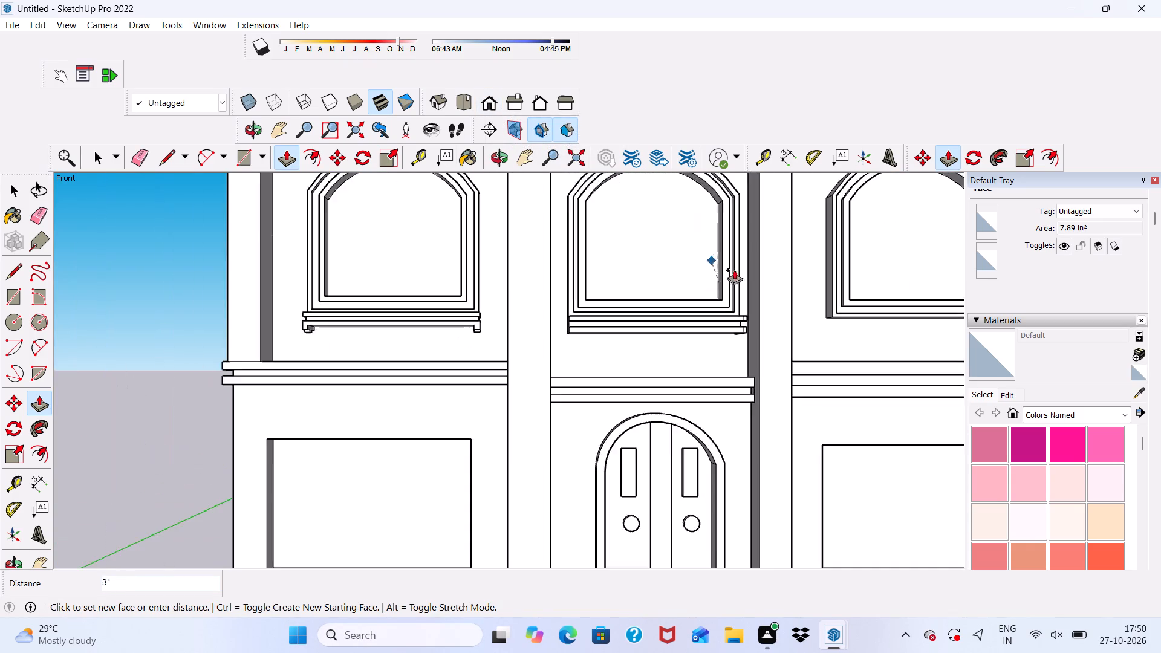
{"action": "scroll", "coordinate": [734, 270], "scroll_direction": "up", "scroll_amount": 11}
{"action": "middle_click_drag", "start_coordinate": [768, 330], "coordinate": [670, 333]}
{"action": "scroll", "coordinate": [720, 375], "scroll_direction": "up", "scroll_amount": 3}
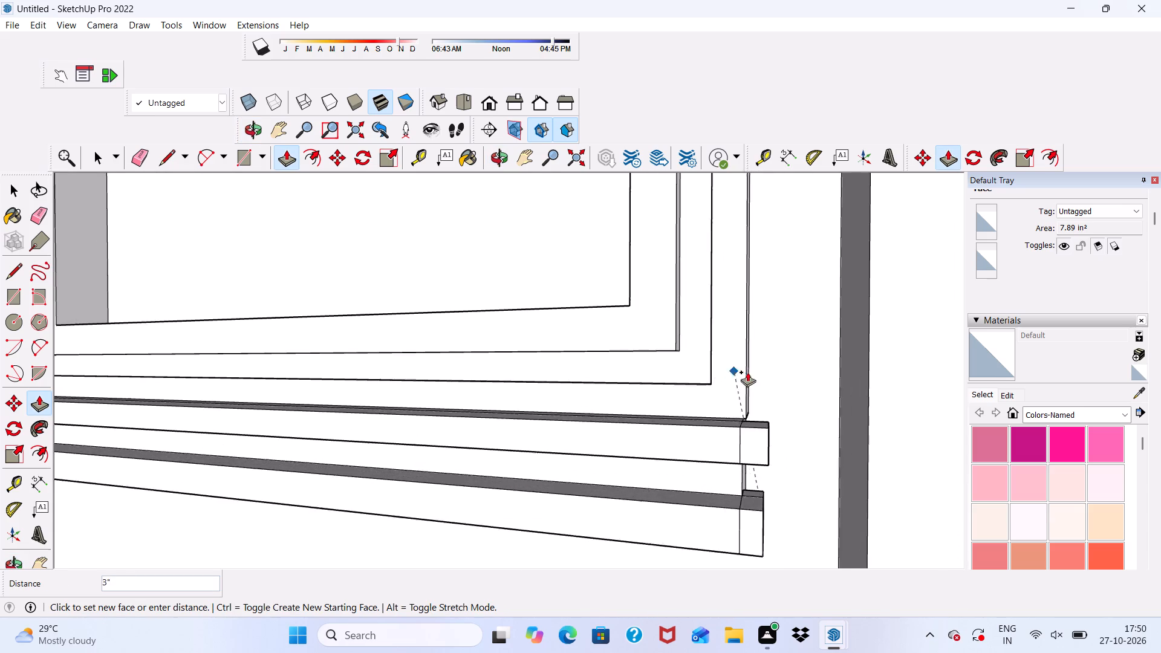
{"action": "scroll", "coordinate": [747, 372], "scroll_direction": "up", "scroll_amount": 7}
{"action": "scroll", "coordinate": [756, 354], "scroll_direction": "down", "scroll_amount": 3}
{"action": "scroll", "coordinate": [755, 354], "scroll_direction": "up", "scroll_amount": 2}
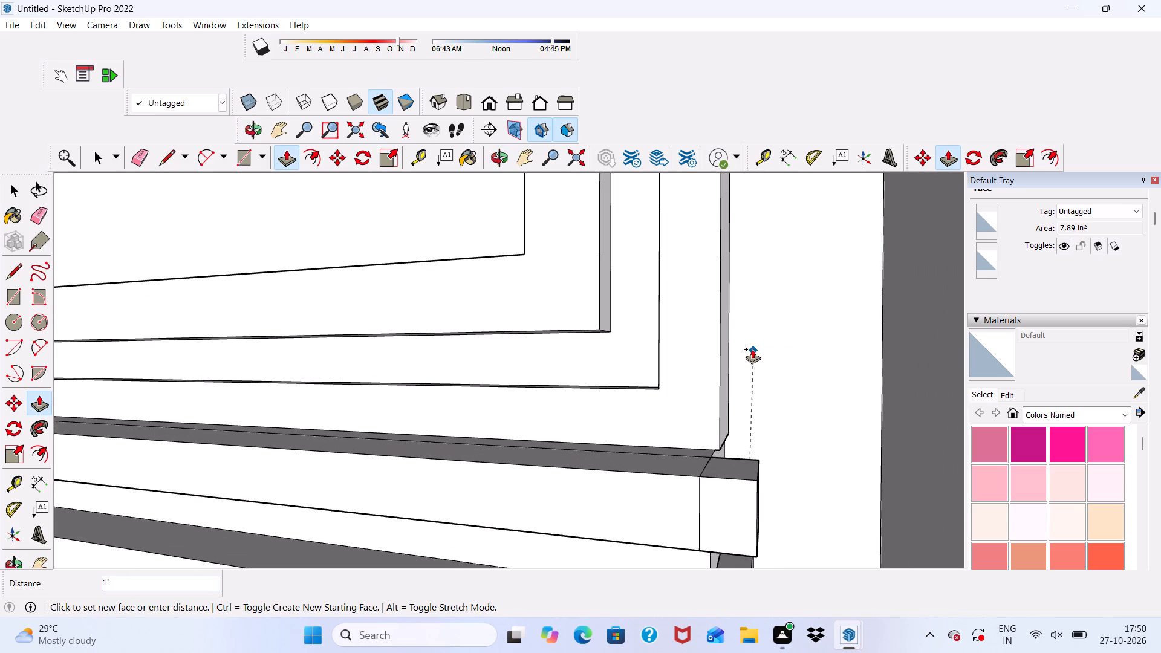
{"action": "scroll", "coordinate": [731, 283], "scroll_direction": "up", "scroll_amount": 4}
{"action": "left_click", "coordinate": [729, 280]}
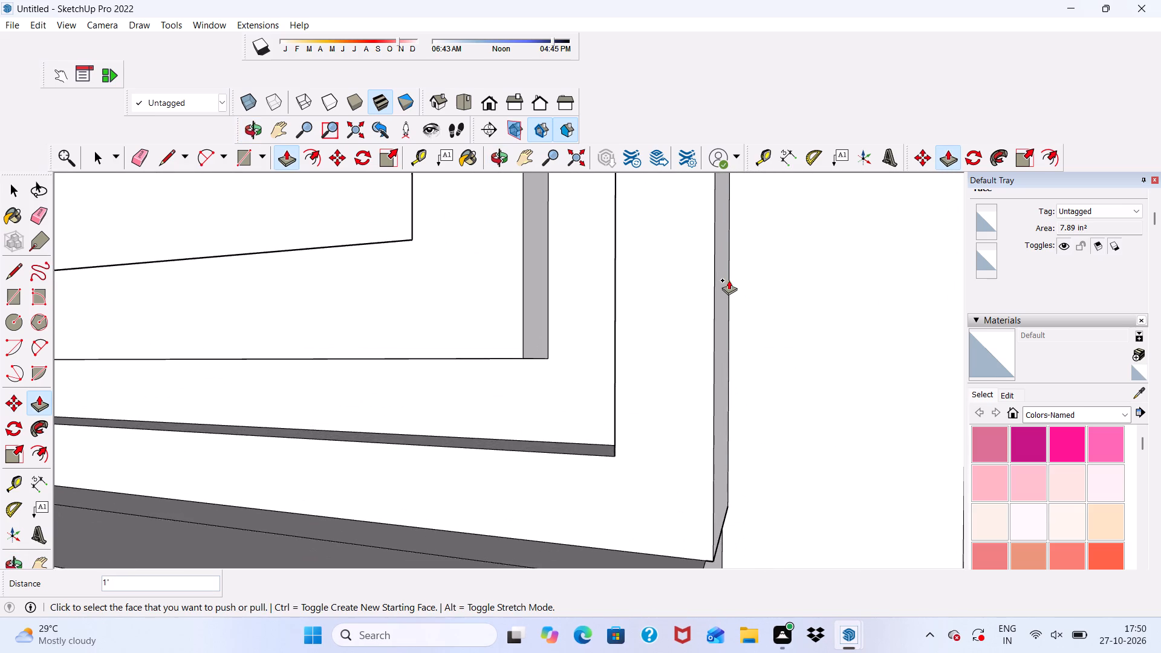
Extrude the back face of the upper strip's right-hand side extension 1' back to the wall so the strip wraps the sill block.
{"action": "scroll", "coordinate": [756, 394], "scroll_direction": "down", "scroll_amount": 3}
{"action": "scroll", "coordinate": [807, 288], "scroll_direction": "down", "scroll_amount": 2}
{"action": "middle_click_drag", "start_coordinate": [795, 395], "coordinate": [645, 383]}
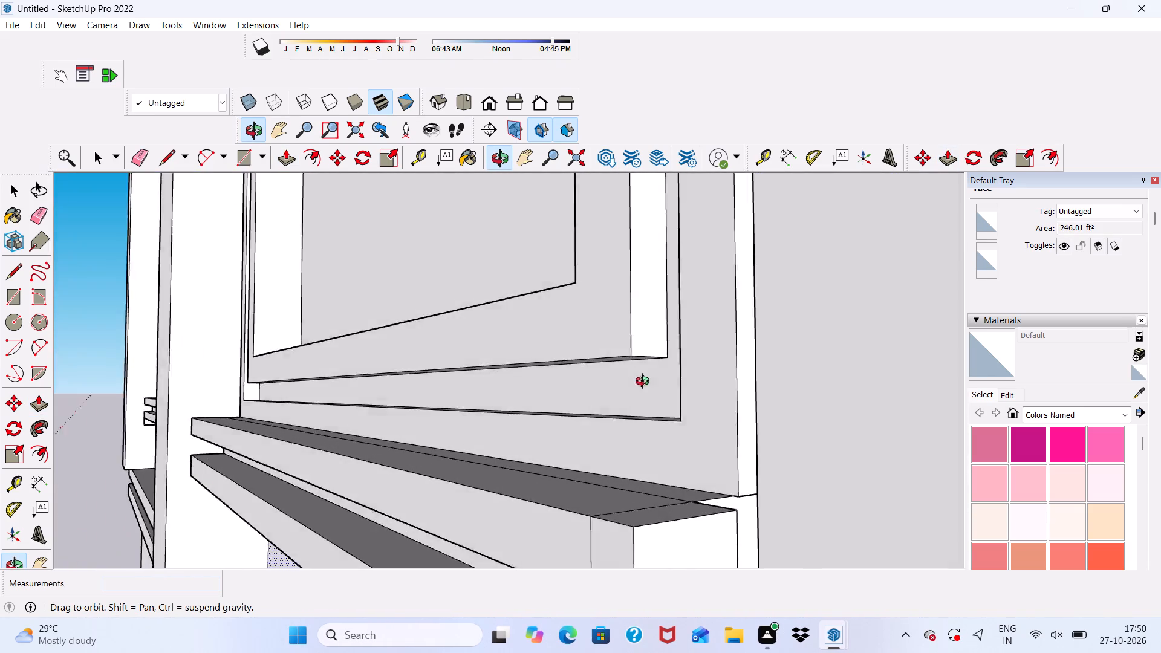
{"action": "middle_click_drag", "start_coordinate": [645, 383], "coordinate": [669, 475]}
{"action": "scroll", "coordinate": [723, 523], "scroll_direction": "up", "scroll_amount": 5}
{"action": "scroll", "coordinate": [801, 322], "scroll_direction": "down", "scroll_amount": 4}
{"action": "middle_click_drag", "start_coordinate": [822, 504], "coordinate": [740, 472]}
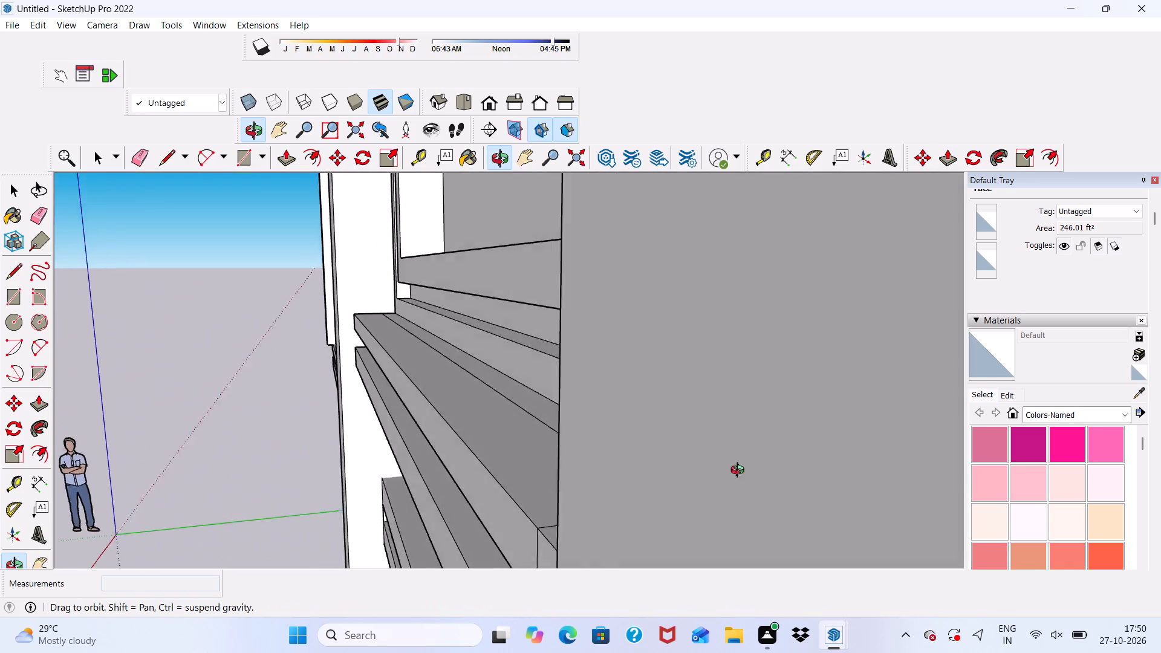
{"action": "middle_click_drag", "start_coordinate": [740, 472], "coordinate": [799, 558]}
{"action": "scroll", "coordinate": [645, 528], "scroll_direction": "up", "scroll_amount": 4}
{"action": "scroll", "coordinate": [636, 325], "scroll_direction": "down", "scroll_amount": 5}
{"action": "scroll", "coordinate": [666, 254], "scroll_direction": "down", "scroll_amount": 4}
{"action": "middle_click_drag", "start_coordinate": [712, 394], "coordinate": [649, 409]}
{"action": "scroll", "coordinate": [538, 367], "scroll_direction": "up", "scroll_amount": 5}
{"action": "scroll", "coordinate": [601, 300], "scroll_direction": "down", "scroll_amount": 1}
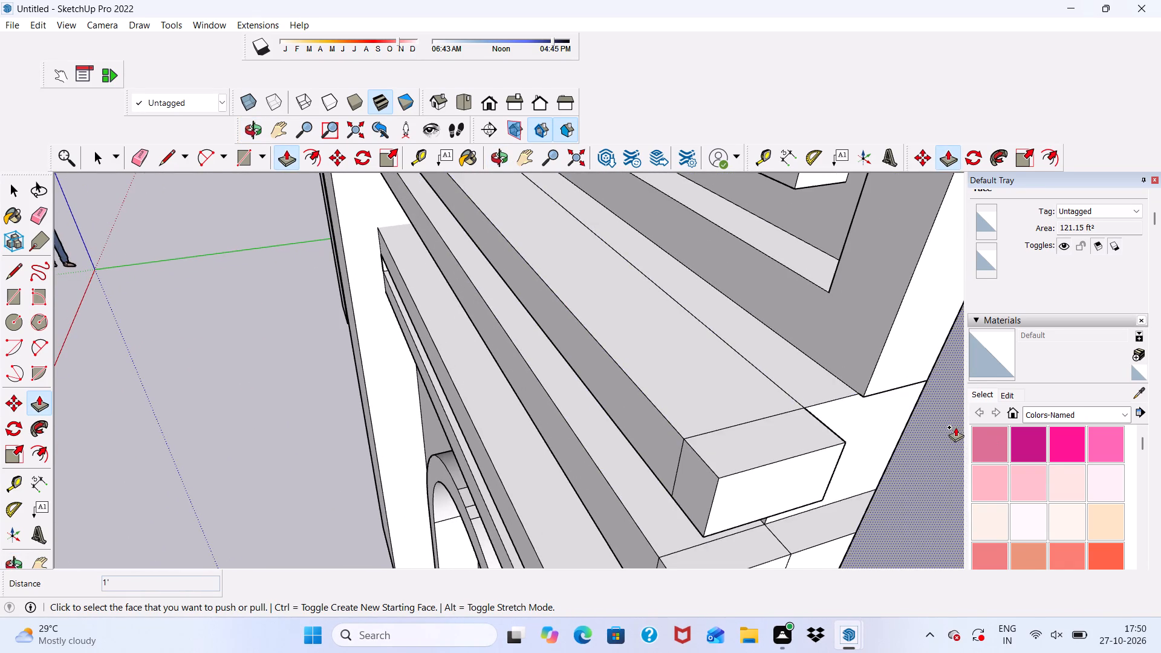
{"action": "scroll", "coordinate": [955, 427], "scroll_direction": "up", "scroll_amount": 5}
{"action": "scroll", "coordinate": [893, 420], "scroll_direction": "up", "scroll_amount": 4}
{"action": "scroll", "coordinate": [893, 420], "scroll_direction": "down", "scroll_amount": 1}
{"action": "scroll", "coordinate": [831, 449], "scroll_direction": "up", "scroll_amount": 4}
{"action": "middle_click_drag", "start_coordinate": [831, 449], "coordinate": [559, 409]}
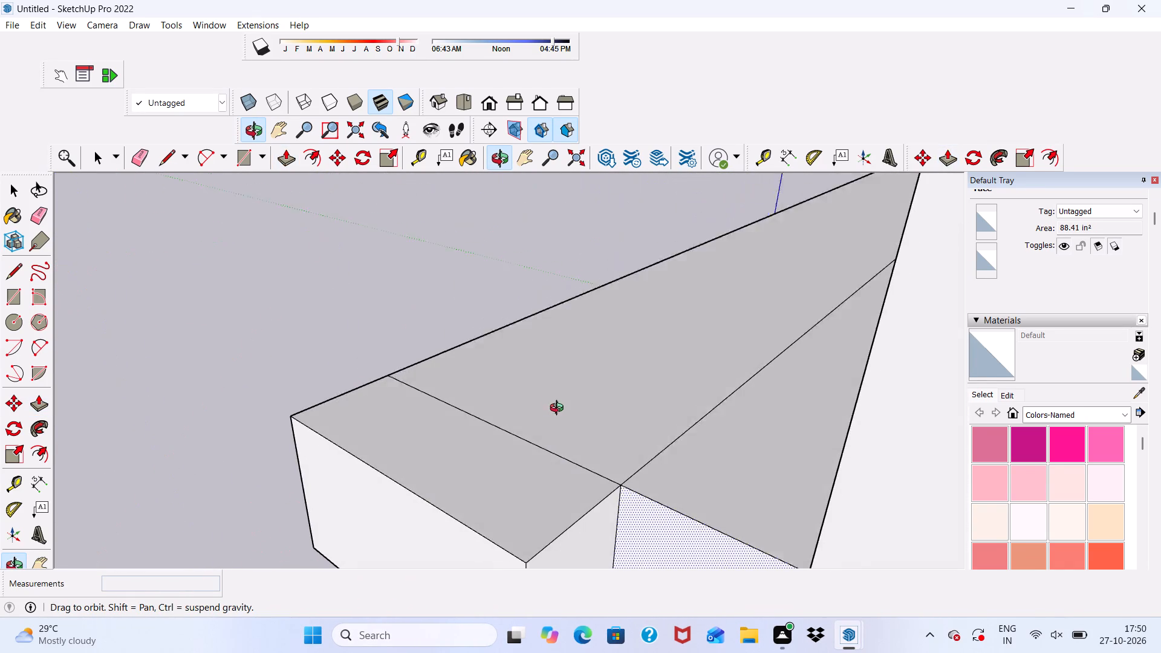
{"action": "middle_click_drag", "start_coordinate": [559, 409], "coordinate": [556, 403]}
{"action": "left_click", "coordinate": [555, 542]}
{"action": "scroll", "coordinate": [655, 518], "scroll_direction": "down", "scroll_amount": 4}
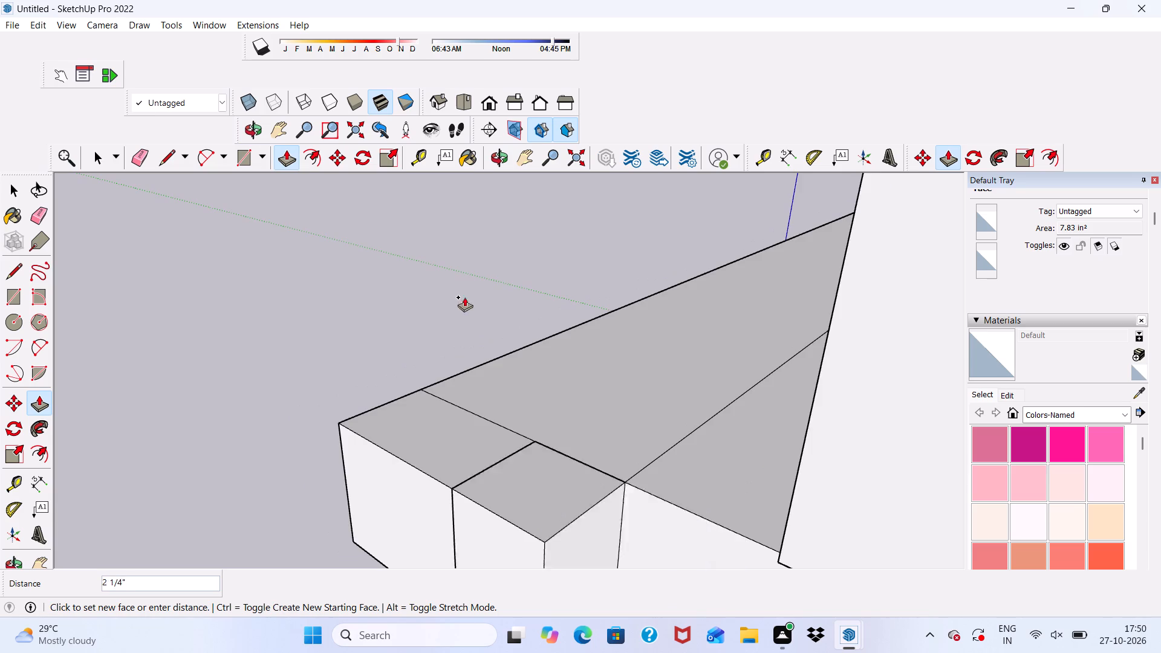
{"action": "scroll", "coordinate": [461, 297], "scroll_direction": "down", "scroll_amount": 9}
{"action": "scroll", "coordinate": [644, 346], "scroll_direction": "up", "scroll_amount": 1}
{"action": "scroll", "coordinate": [665, 336], "scroll_direction": "down", "scroll_amount": 3}
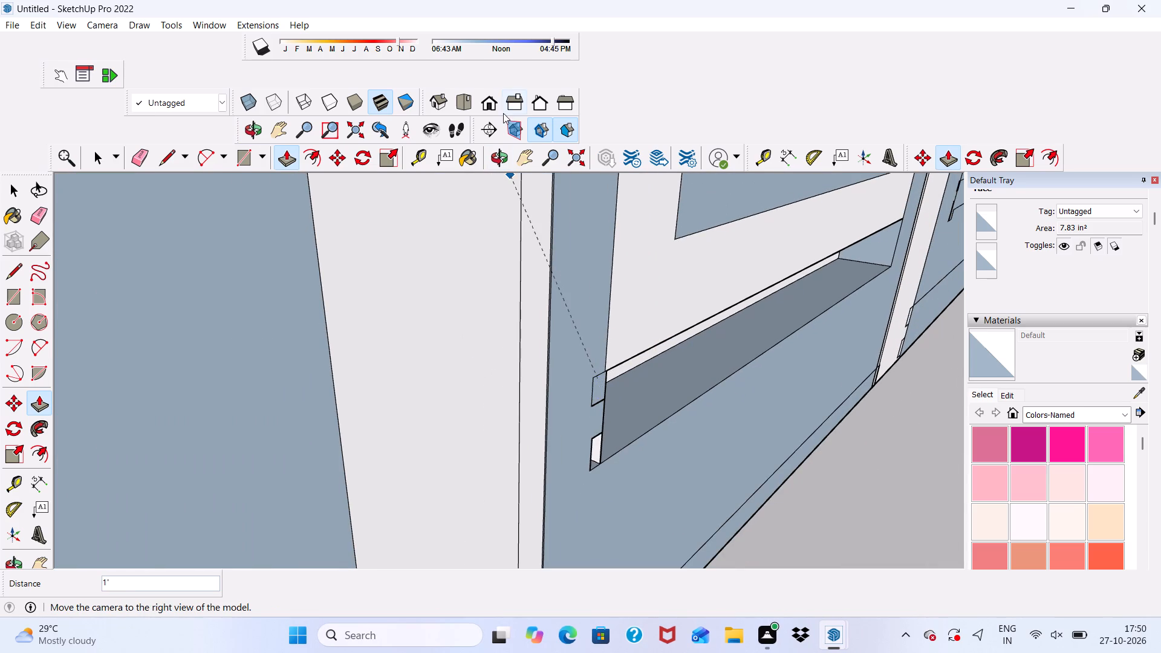
{"action": "left_click", "coordinate": [495, 112]}
{"action": "scroll", "coordinate": [630, 404], "scroll_direction": "down", "scroll_amount": 3}
{"action": "scroll", "coordinate": [669, 280], "scroll_direction": "up", "scroll_amount": 5}
{"action": "scroll", "coordinate": [655, 266], "scroll_direction": "down", "scroll_amount": 1}
{"action": "scroll", "coordinate": [804, 252], "scroll_direction": "up", "scroll_amount": 2}
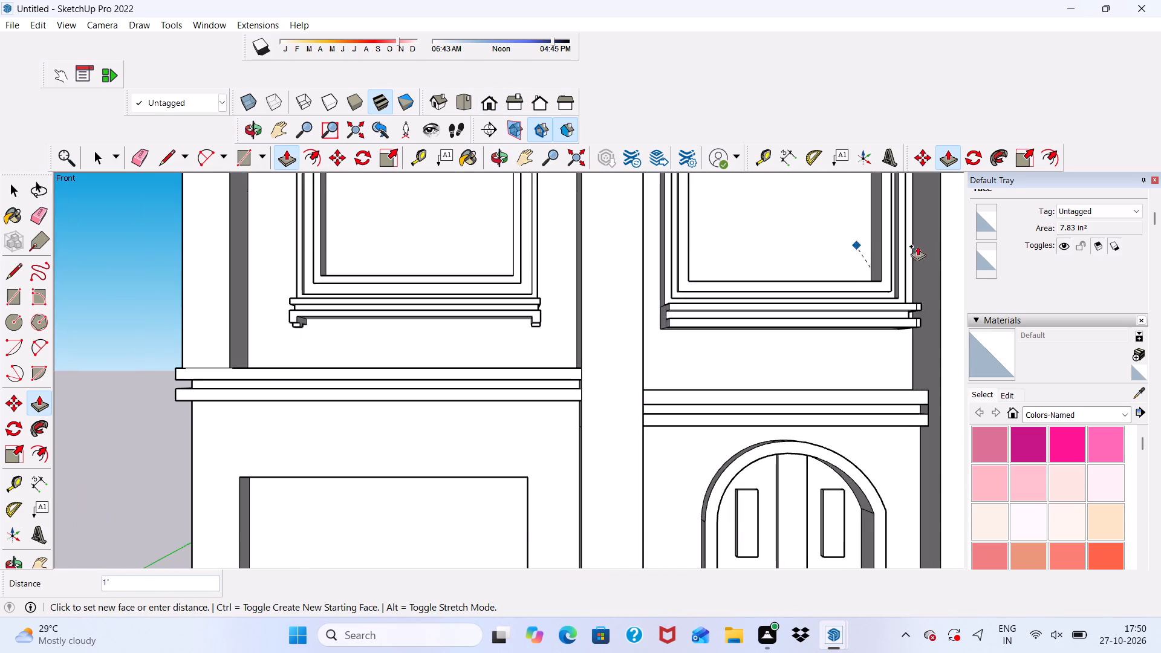
{"action": "scroll", "coordinate": [957, 253], "scroll_direction": "up", "scroll_amount": 4}
{"action": "scroll", "coordinate": [883, 267], "scroll_direction": "down", "scroll_amount": 5}
{"action": "scroll", "coordinate": [588, 319], "scroll_direction": "down", "scroll_amount": 5}
{"action": "scroll", "coordinate": [756, 319], "scroll_direction": "up", "scroll_amount": 9}
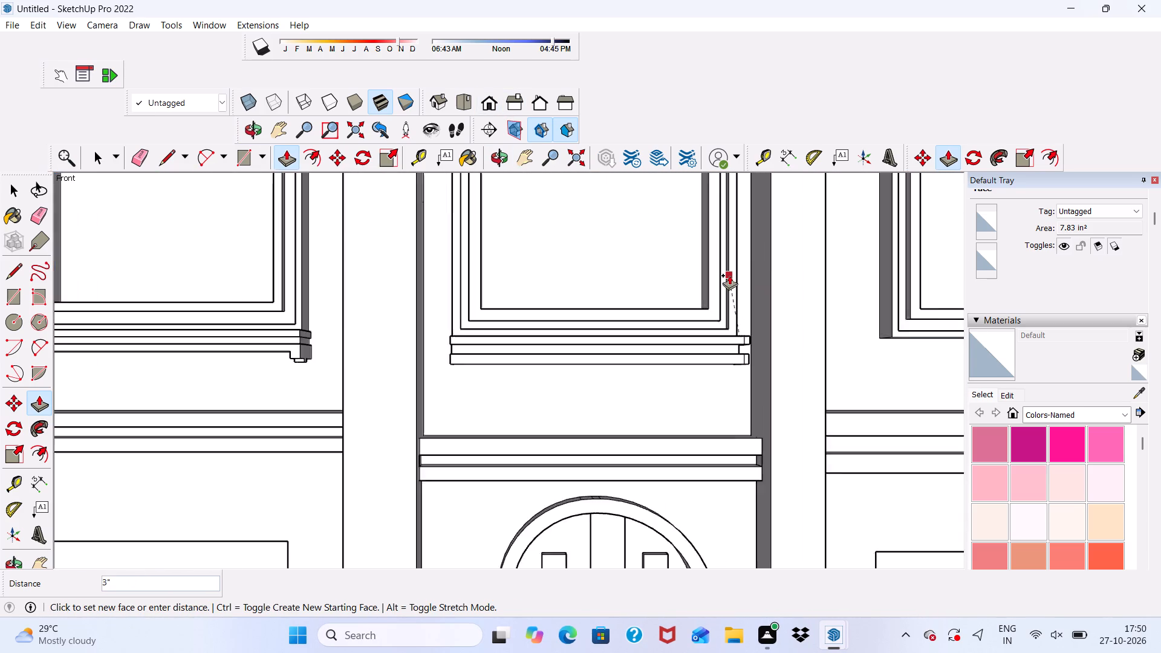
{"action": "scroll", "coordinate": [729, 275], "scroll_direction": "up", "scroll_amount": 14}
{"action": "middle_click_drag", "start_coordinate": [758, 325], "coordinate": [652, 368]}
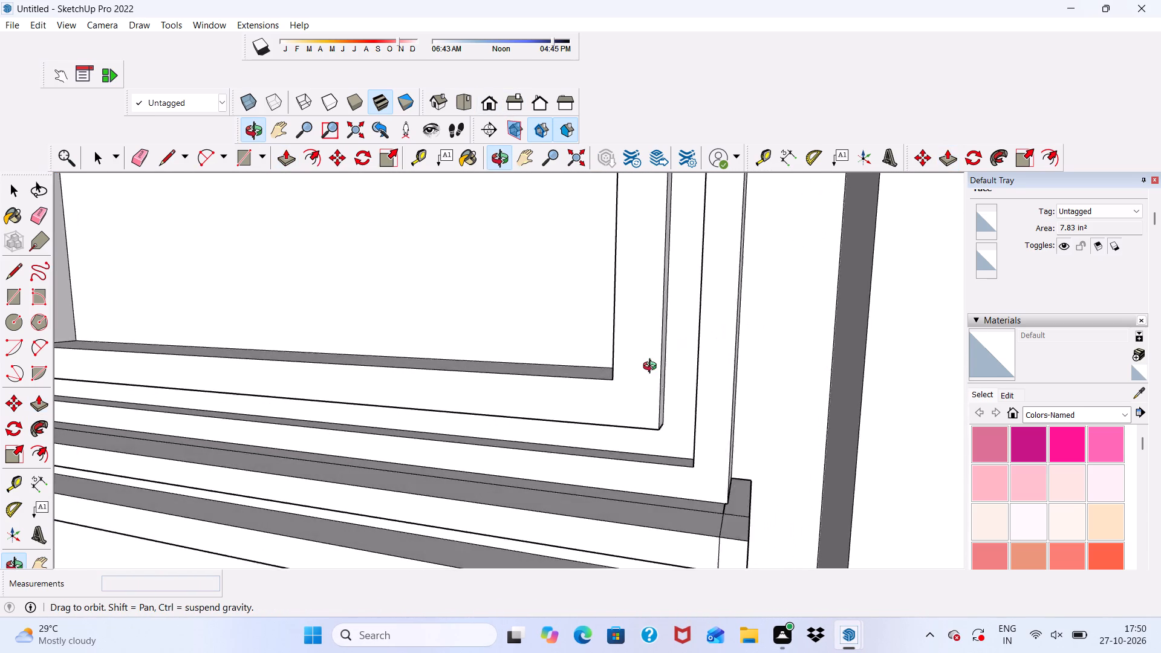
{"action": "middle_click_drag", "start_coordinate": [652, 368], "coordinate": [651, 369]}
{"action": "scroll", "coordinate": [767, 397], "scroll_direction": "up", "scroll_amount": 11}
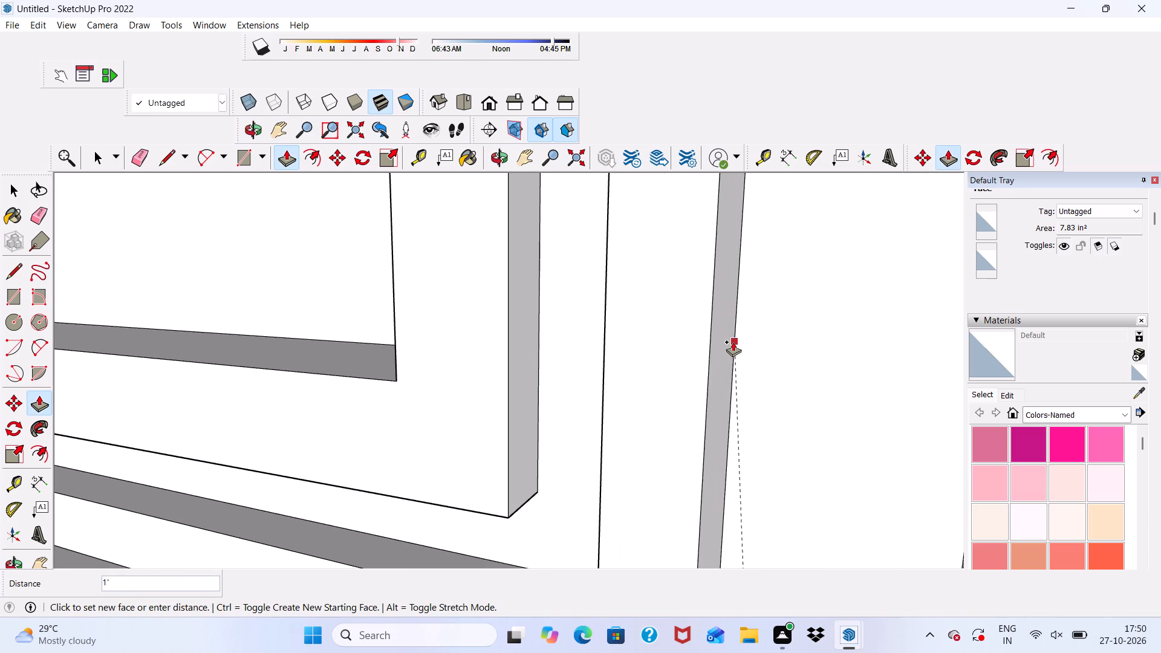
{"action": "left_click", "coordinate": [733, 341]}
Extend the left-hand end of the sill's upper strip sideways by about 2 11/16".
{"action": "scroll", "coordinate": [739, 238], "scroll_direction": "down", "scroll_amount": 18}
{"action": "scroll", "coordinate": [658, 509], "scroll_direction": "up", "scroll_amount": 1}
{"action": "scroll", "coordinate": [378, 435], "scroll_direction": "down", "scroll_amount": 2}
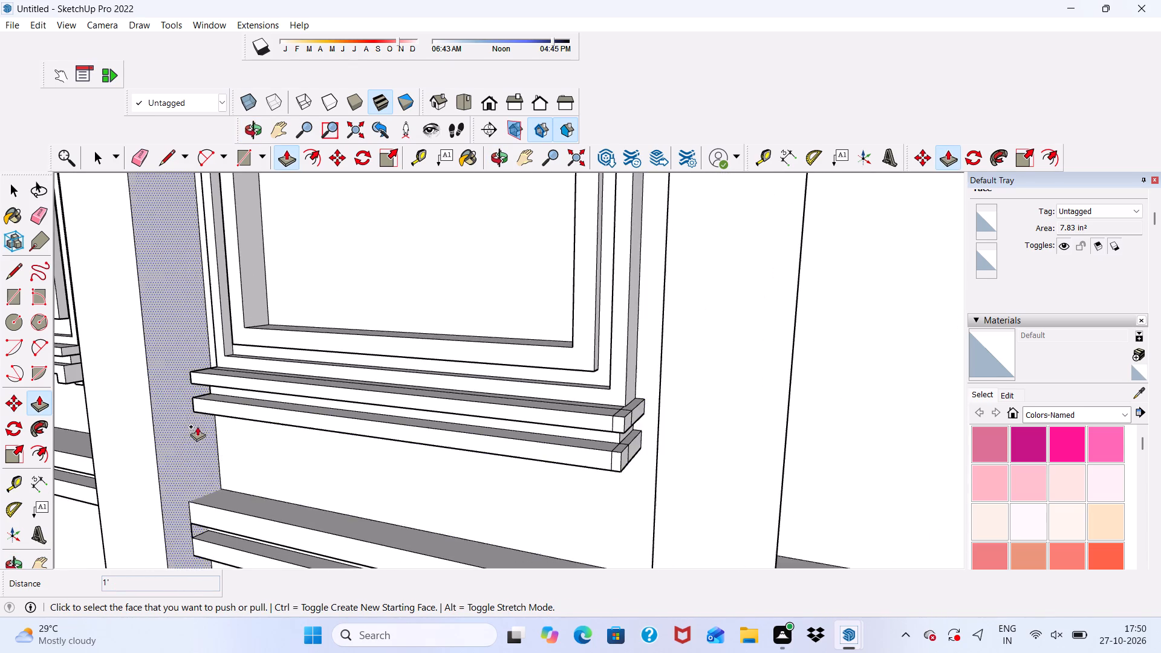
{"action": "middle_click_drag", "start_coordinate": [197, 426], "coordinate": [542, 423]}
{"action": "scroll", "coordinate": [391, 503], "scroll_direction": "up", "scroll_amount": 4}
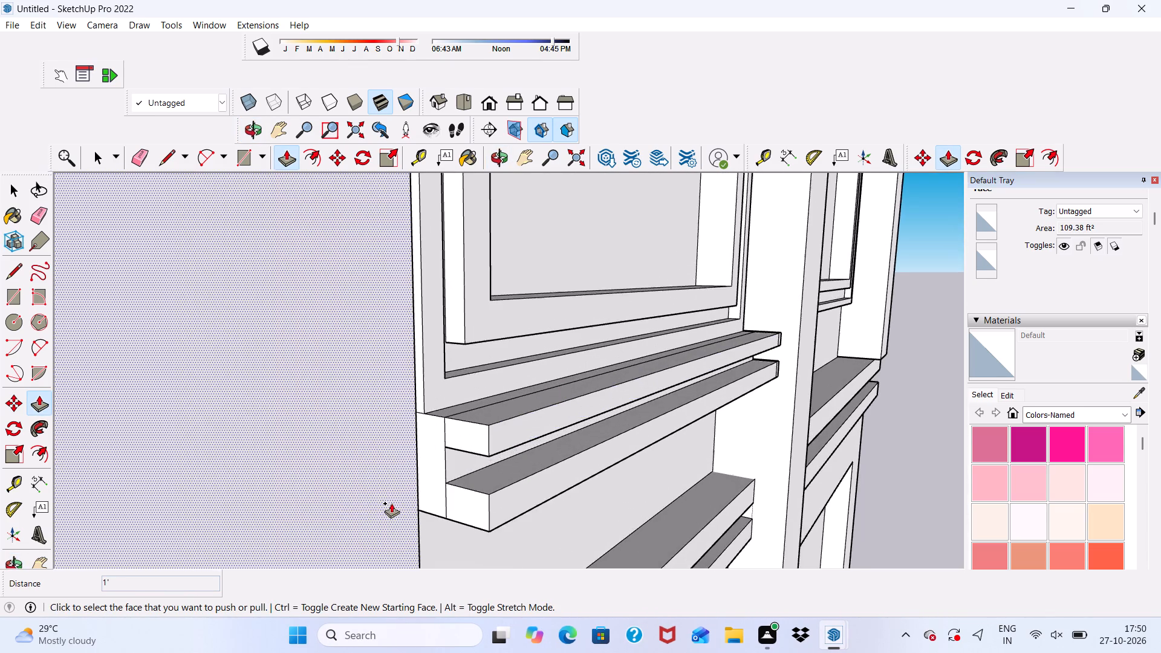
{"action": "scroll", "coordinate": [391, 503], "scroll_direction": "up", "scroll_amount": 4}
{"action": "scroll", "coordinate": [496, 417], "scroll_direction": "up", "scroll_amount": 5}
{"action": "left_click", "coordinate": [494, 411]}
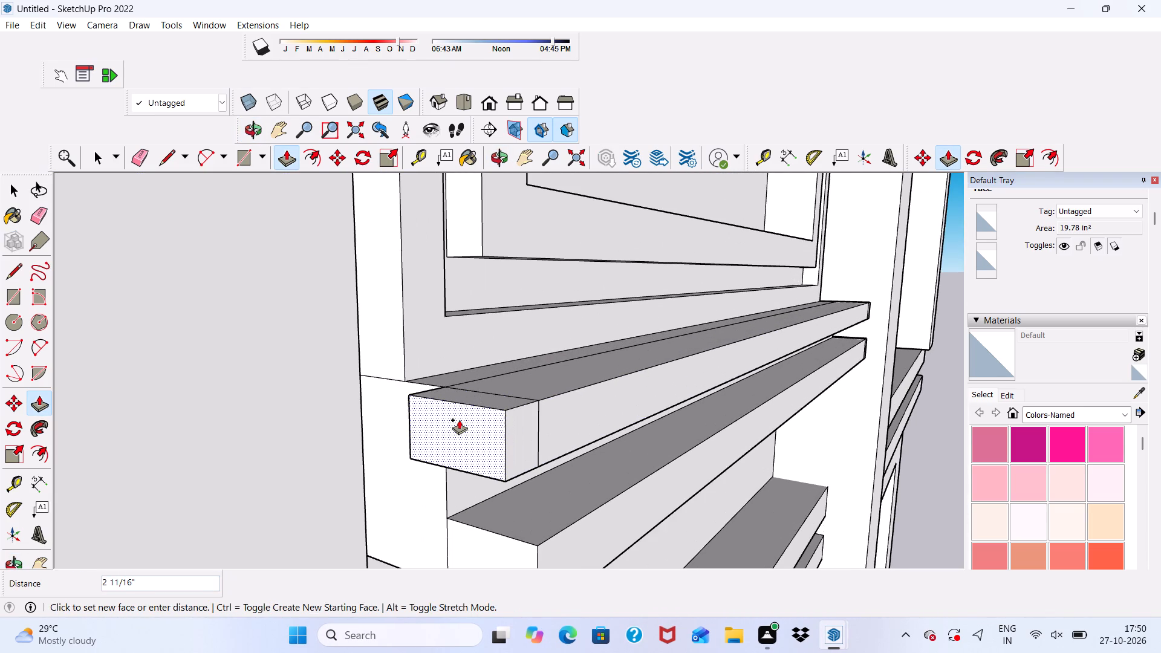
{"action": "left_click", "coordinate": [459, 420]}
Extrude the back face of the upper strip's left-hand side extension 1' back to the wall.
{"action": "scroll", "coordinate": [458, 420], "scroll_direction": "up", "scroll_amount": 4}
{"action": "middle_click_drag", "start_coordinate": [402, 405], "coordinate": [436, 505]}
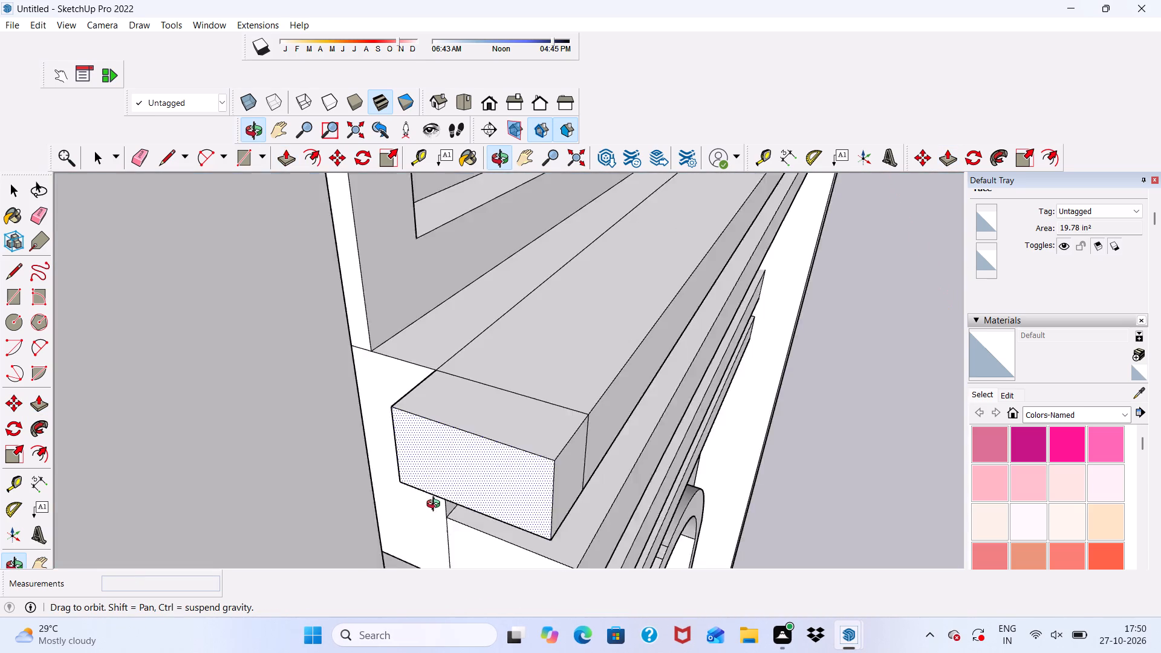
{"action": "middle_click_drag", "start_coordinate": [436, 505], "coordinate": [420, 525]}
{"action": "scroll", "coordinate": [365, 376], "scroll_direction": "up", "scroll_amount": 5}
{"action": "middle_click_drag", "start_coordinate": [345, 374], "coordinate": [386, 405]}
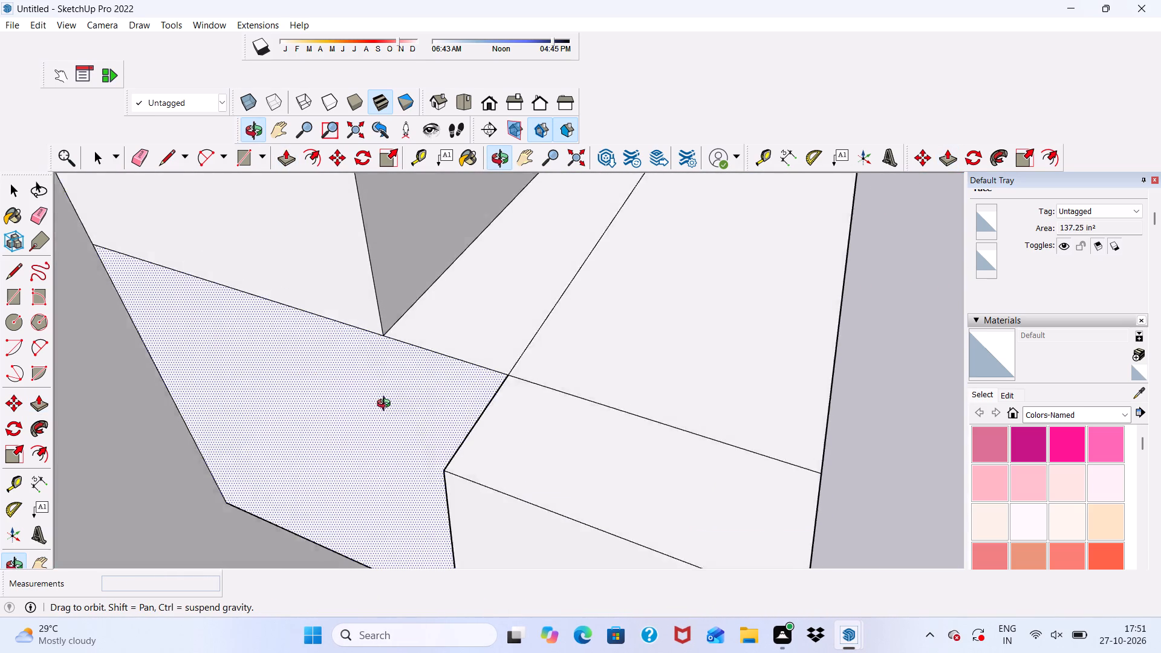
{"action": "middle_click_drag", "start_coordinate": [386, 405], "coordinate": [498, 384]}
{"action": "scroll", "coordinate": [559, 440], "scroll_direction": "up", "scroll_amount": 4}
{"action": "left_click", "coordinate": [559, 440]}
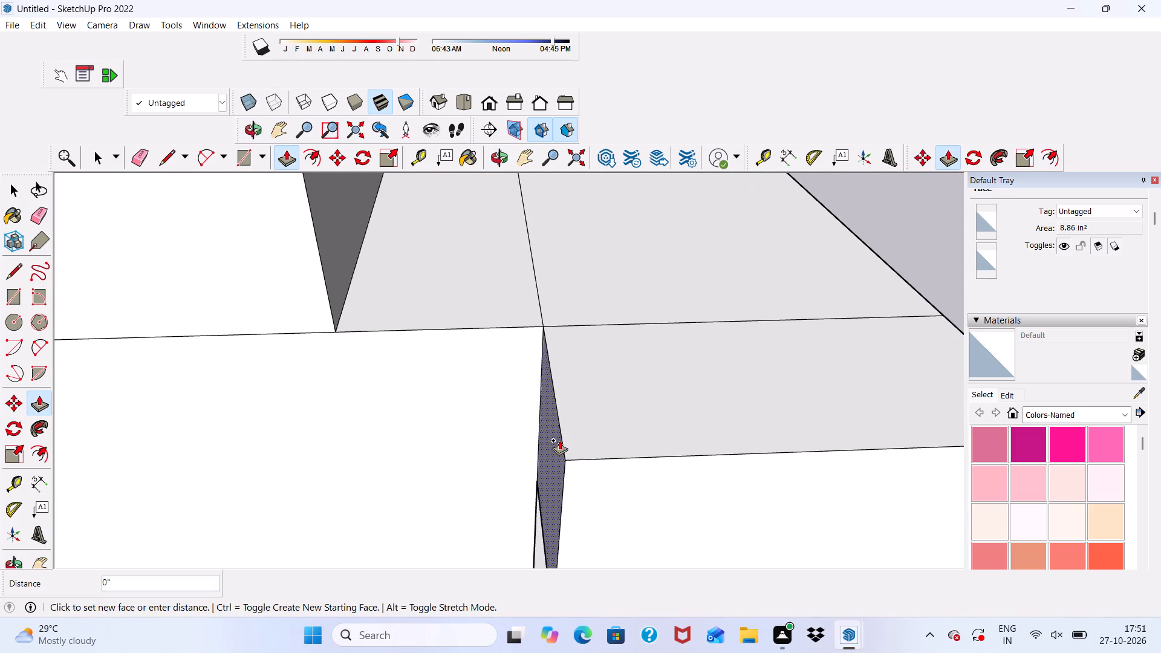
{"action": "scroll", "coordinate": [408, 378], "scroll_direction": "down", "scroll_amount": 11}
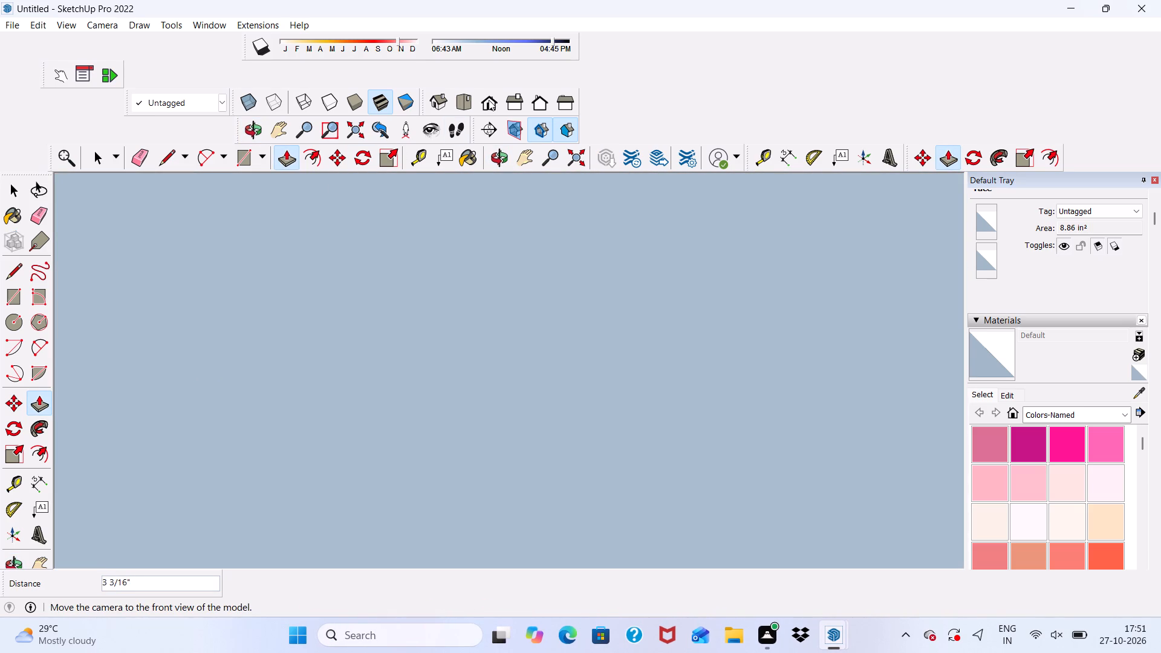
{"action": "left_click", "coordinate": [489, 100]}
{"action": "scroll", "coordinate": [389, 267], "scroll_direction": "down", "scroll_amount": 5}
{"action": "scroll", "coordinate": [209, 287], "scroll_direction": "down", "scroll_amount": 8}
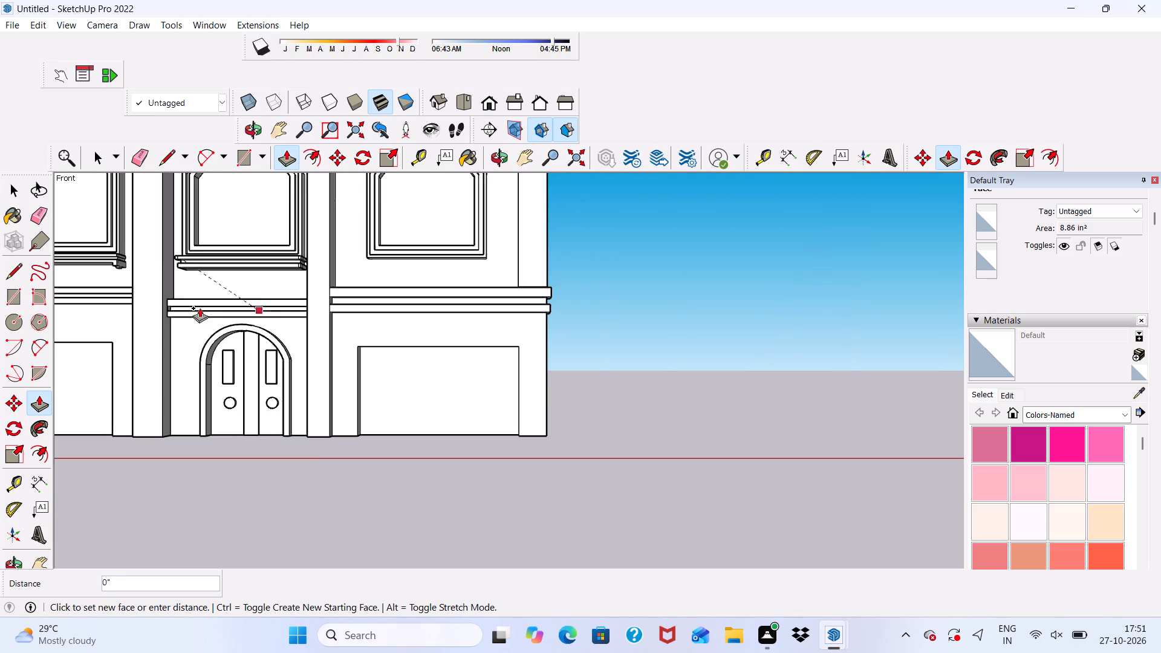
{"action": "scroll", "coordinate": [158, 262], "scroll_direction": "up", "scroll_amount": 18}
{"action": "scroll", "coordinate": [174, 254], "scroll_direction": "down", "scroll_amount": 1}
{"action": "middle_click_drag", "start_coordinate": [174, 254], "coordinate": [285, 309]}
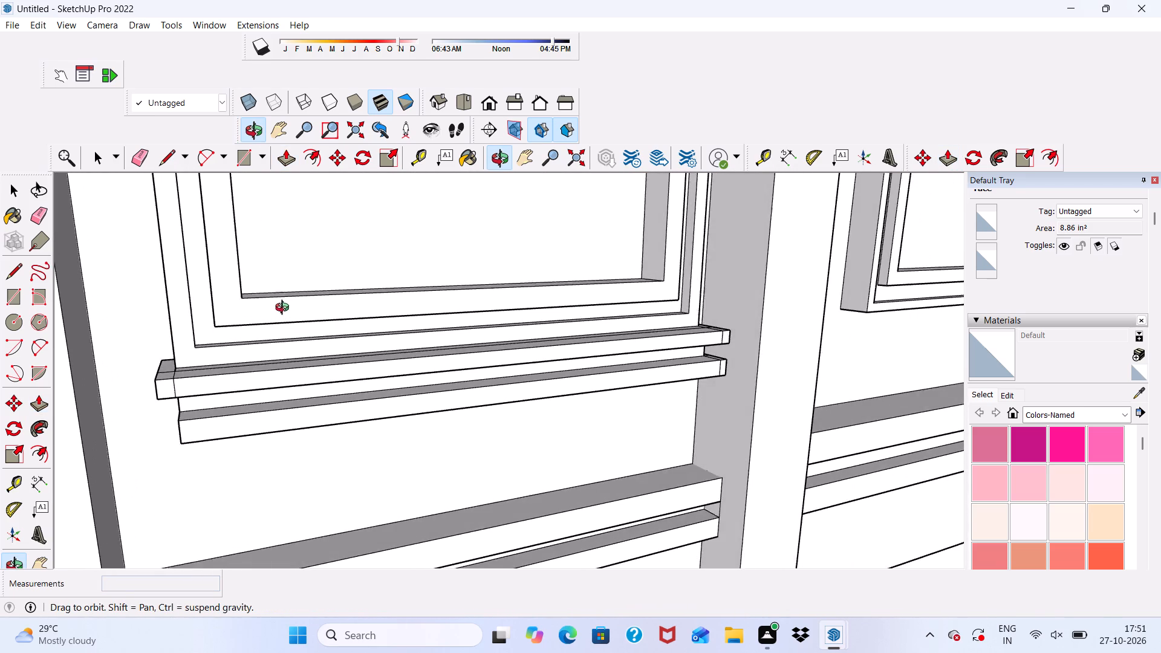
{"action": "middle_click_drag", "start_coordinate": [285, 309], "coordinate": [291, 308]}
{"action": "scroll", "coordinate": [123, 334], "scroll_direction": "up", "scroll_amount": 4}
{"action": "scroll", "coordinate": [180, 316], "scroll_direction": "up", "scroll_amount": 6}
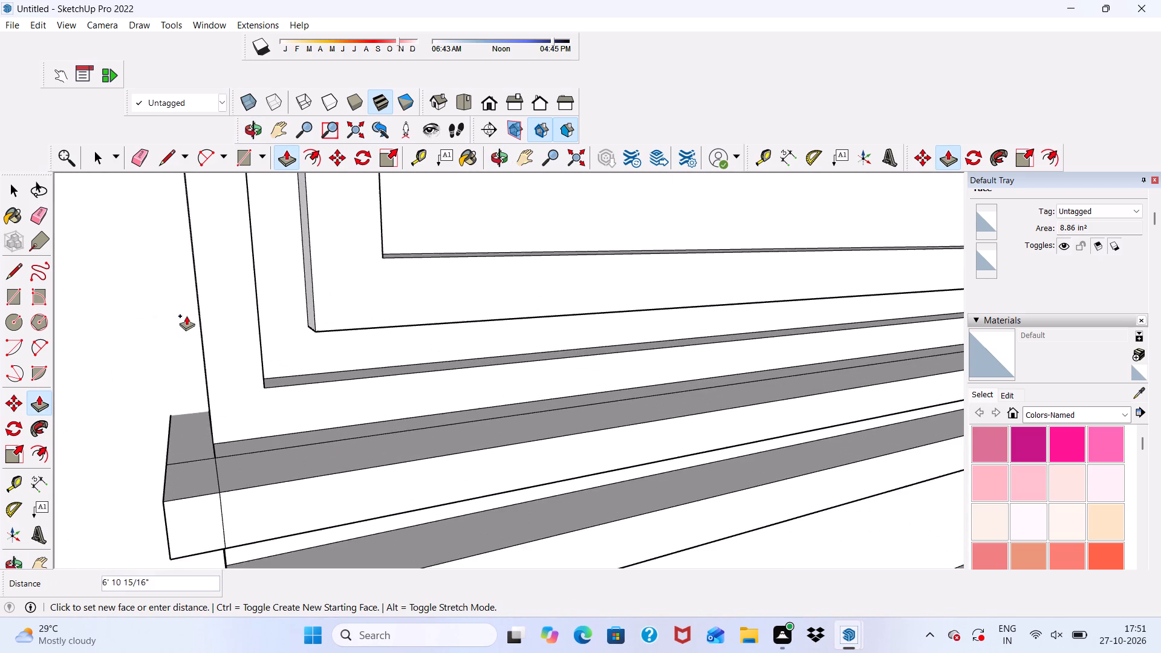
{"action": "middle_click_drag", "start_coordinate": [186, 316], "coordinate": [256, 304]}
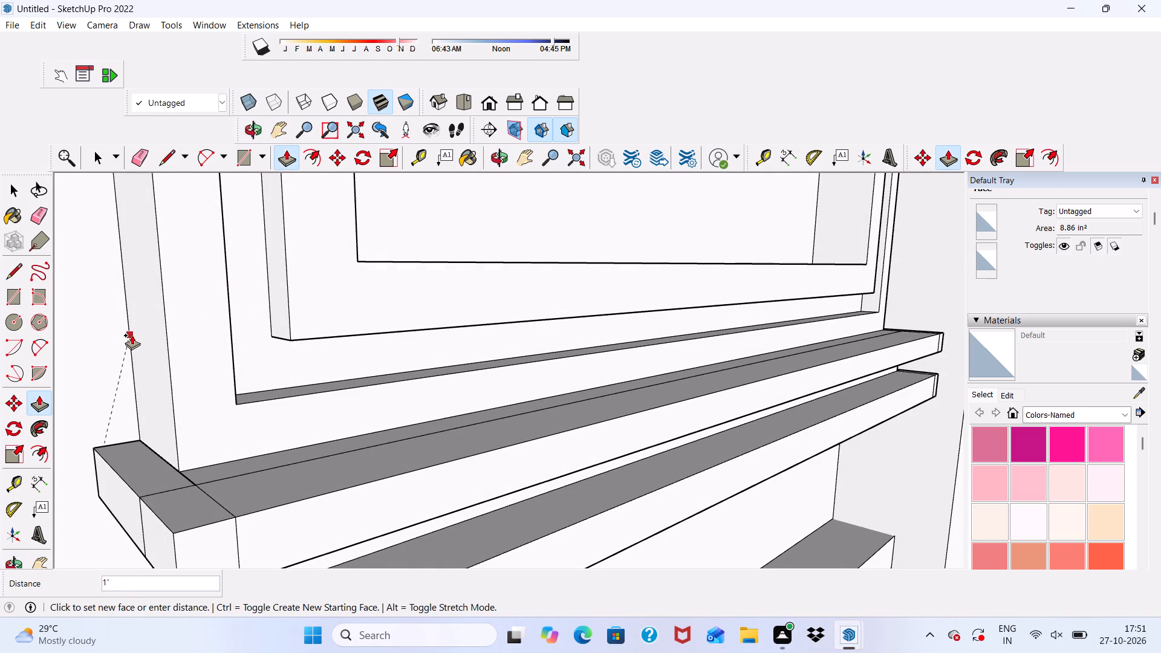
{"action": "left_click", "coordinate": [132, 335]}
Extend the left-hand end of the sill's lower strip sideways by about 1 7/8".
{"action": "scroll", "coordinate": [140, 314], "scroll_direction": "down", "scroll_amount": 5}
{"action": "scroll", "coordinate": [180, 550], "scroll_direction": "up", "scroll_amount": 4}
{"action": "scroll", "coordinate": [198, 521], "scroll_direction": "down", "scroll_amount": 3}
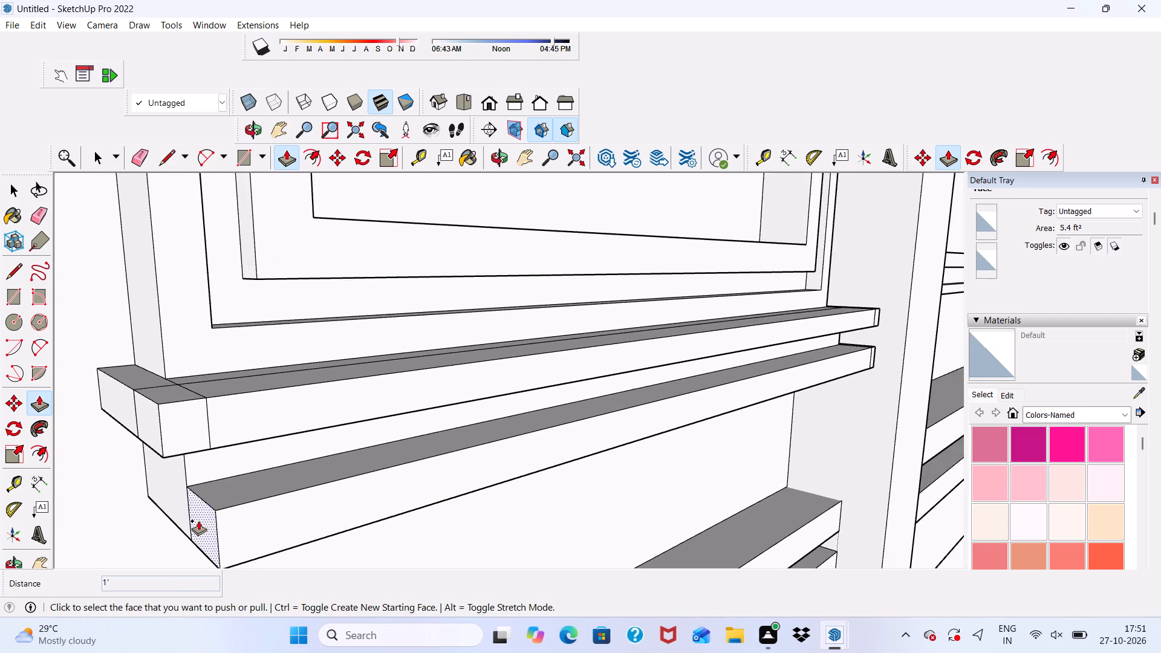
{"action": "middle_click_drag", "start_coordinate": [198, 521], "coordinate": [261, 494]}
{"action": "scroll", "coordinate": [183, 534], "scroll_direction": "up", "scroll_amount": 3}
{"action": "left_click", "coordinate": [182, 534]}
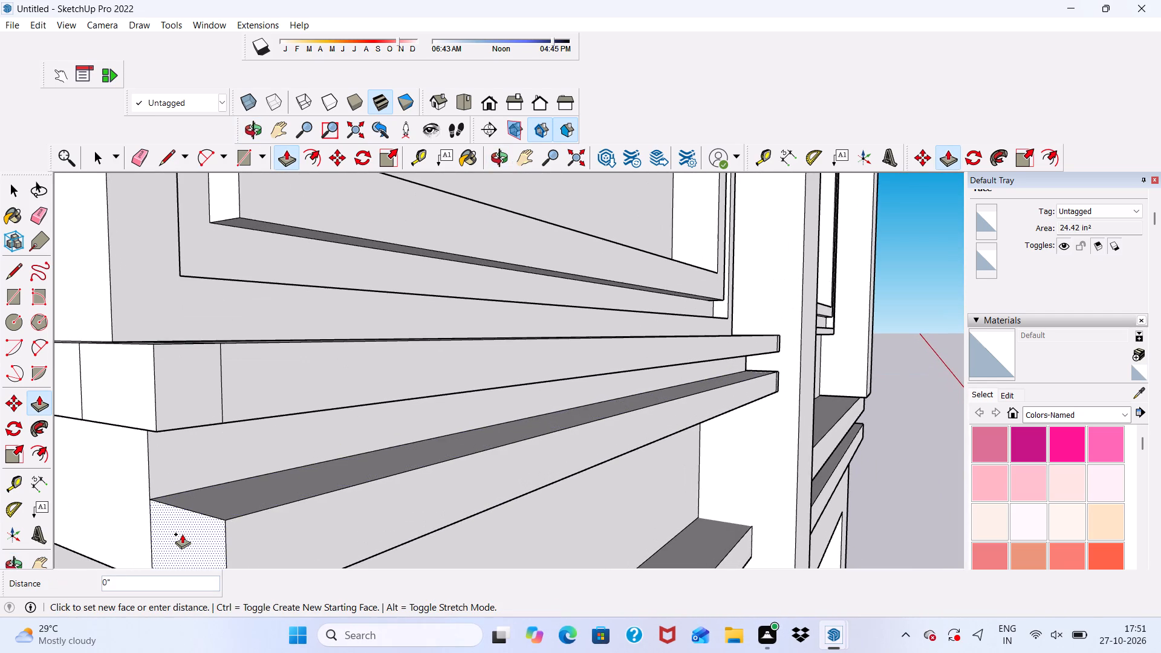
{"action": "left_click", "coordinate": [138, 545]}
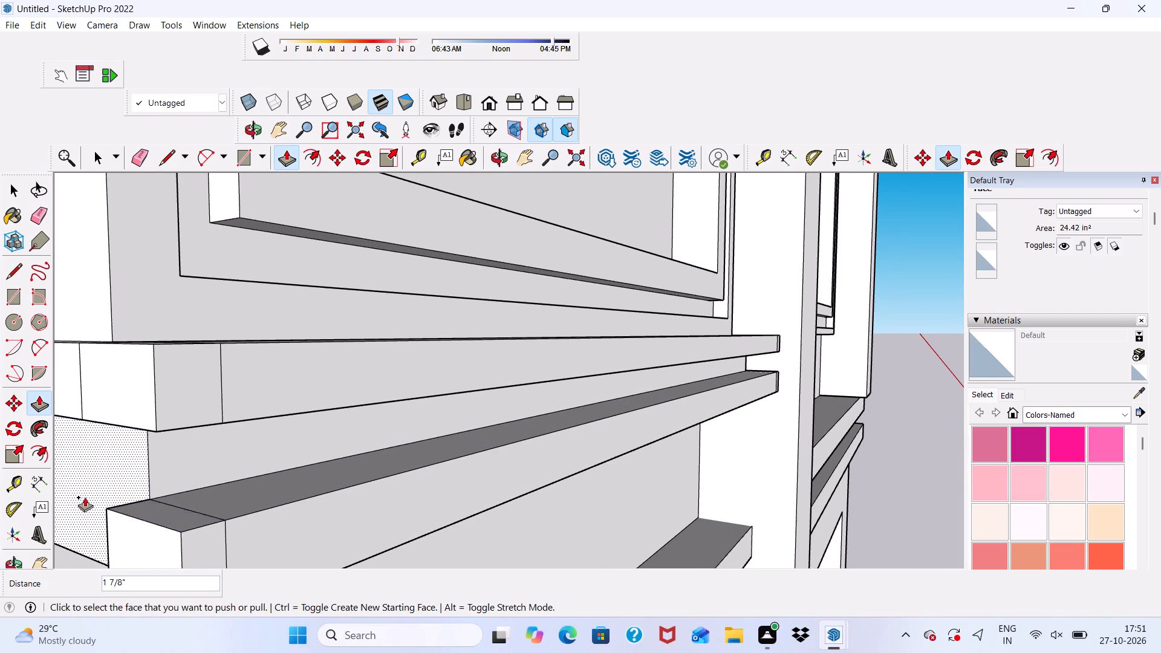
Extrude the back face of the lower strip's left-hand side extension 1' back to the wall.
{"action": "middle_click_drag", "start_coordinate": [85, 497], "coordinate": [118, 483]}
{"action": "scroll", "coordinate": [149, 429], "scroll_direction": "up", "scroll_amount": 1}
{"action": "scroll", "coordinate": [156, 409], "scroll_direction": "down", "scroll_amount": 5}
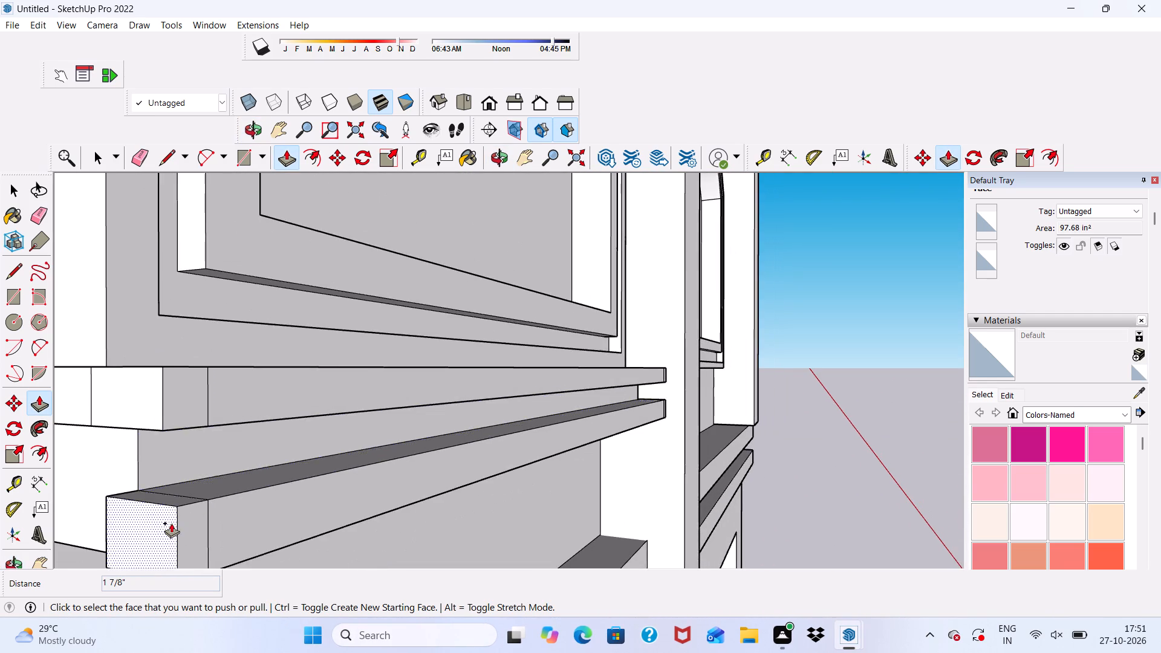
{"action": "scroll", "coordinate": [155, 512], "scroll_direction": "up", "scroll_amount": 5}
{"action": "scroll", "coordinate": [92, 519], "scroll_direction": "down", "scroll_amount": 7}
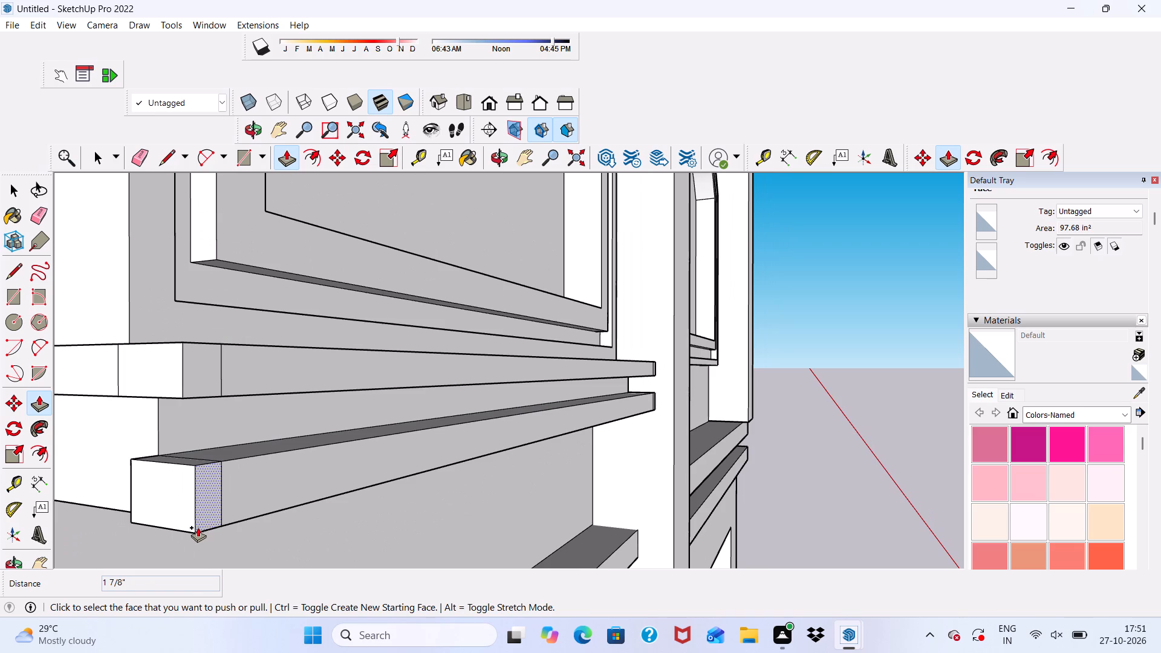
{"action": "middle_click_drag", "start_coordinate": [198, 527], "coordinate": [198, 534]}
{"action": "scroll", "coordinate": [109, 496], "scroll_direction": "up", "scroll_amount": 7}
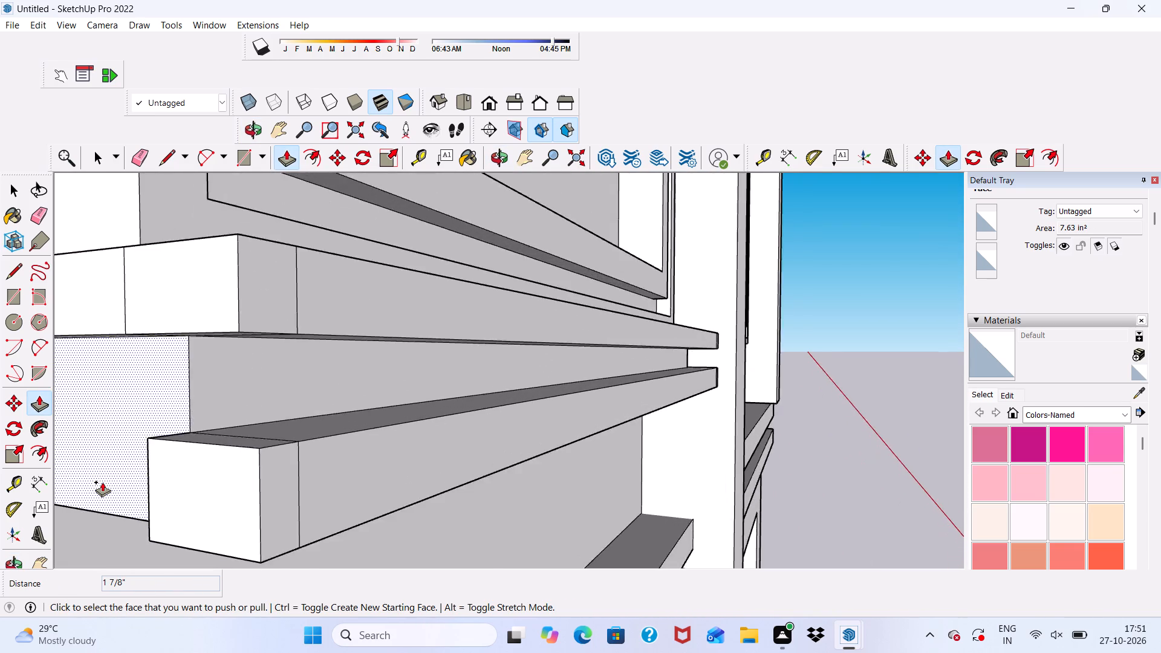
{"action": "scroll", "coordinate": [102, 482], "scroll_direction": "up", "scroll_amount": 3}
{"action": "middle_click_drag", "start_coordinate": [102, 481], "coordinate": [467, 493]}
{"action": "left_click", "coordinate": [371, 516]}
{"action": "scroll", "coordinate": [0, 419], "scroll_direction": "down", "scroll_amount": 10}
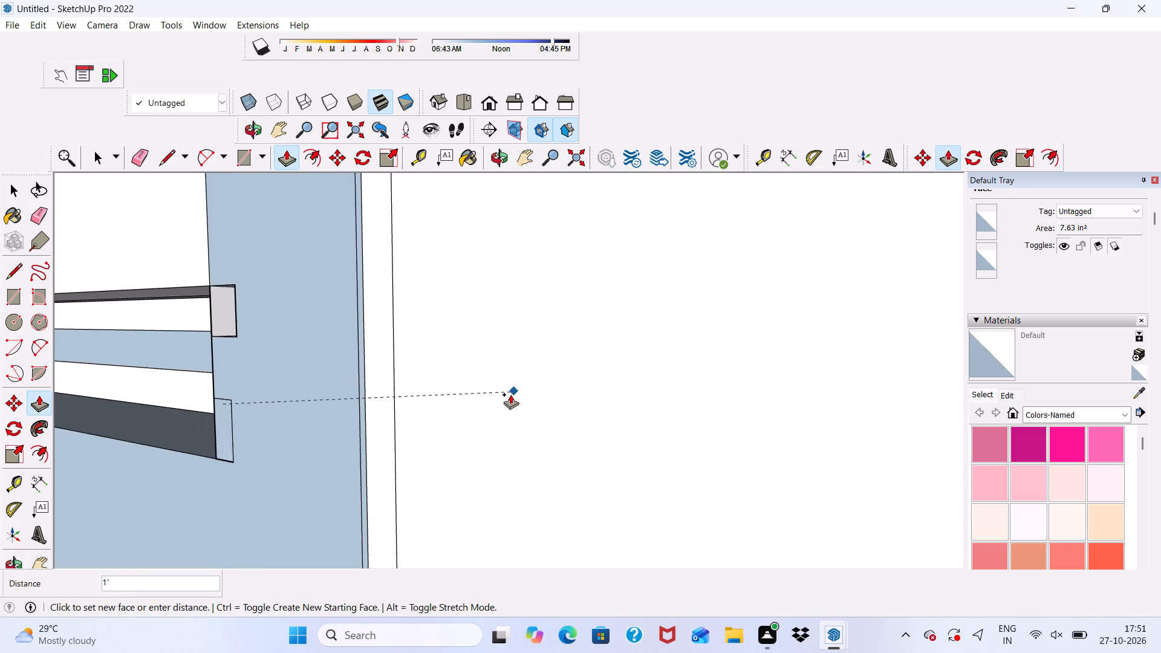
{"action": "middle_click_drag", "start_coordinate": [501, 397], "coordinate": [13, 403]}
{"action": "scroll", "coordinate": [842, 257], "scroll_direction": "up", "scroll_amount": 8}
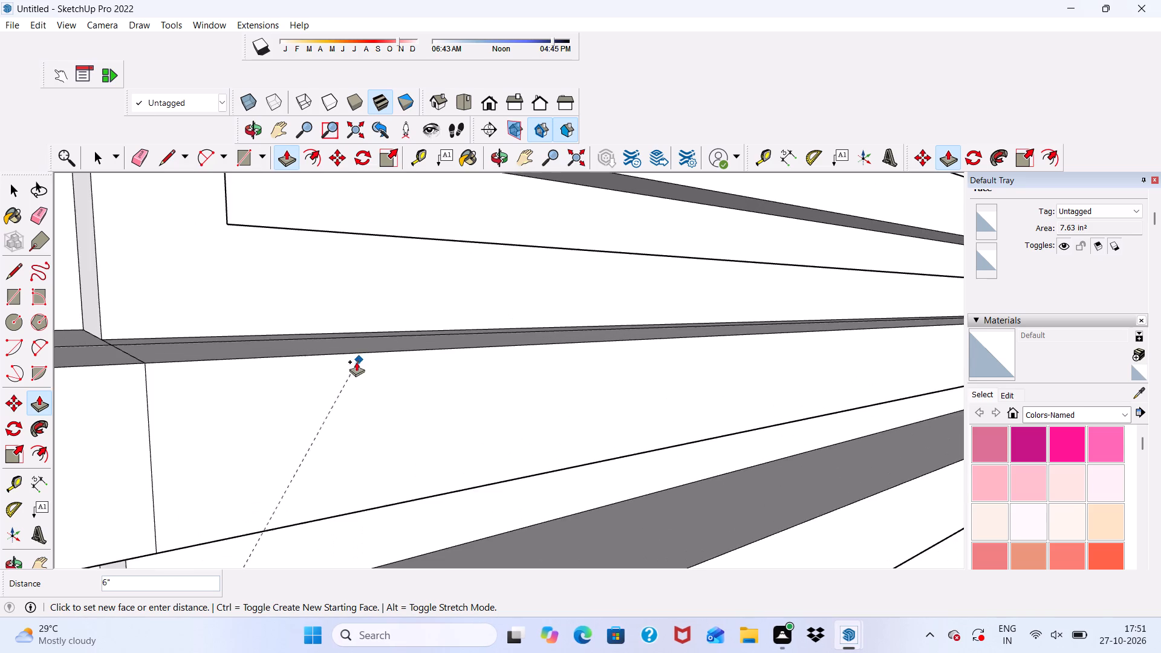
{"action": "scroll", "coordinate": [218, 314], "scroll_direction": "down", "scroll_amount": 10}
{"action": "scroll", "coordinate": [299, 355], "scroll_direction": "up", "scroll_amount": 5}
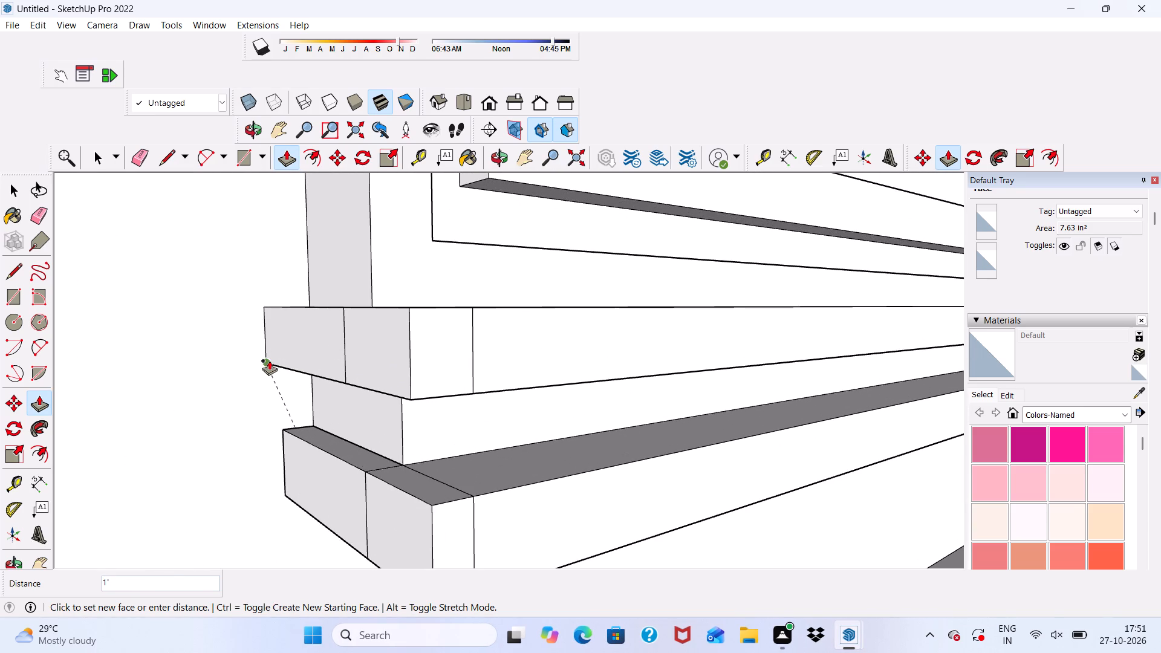
{"action": "scroll", "coordinate": [268, 362], "scroll_direction": "up", "scroll_amount": 5}
{"action": "left_click", "coordinate": [266, 366]}
Erase the leftover seam edges on the side and front faces of the upper strip's left-hand end.
{"action": "scroll", "coordinate": [266, 366], "scroll_direction": "down", "scroll_amount": 4}
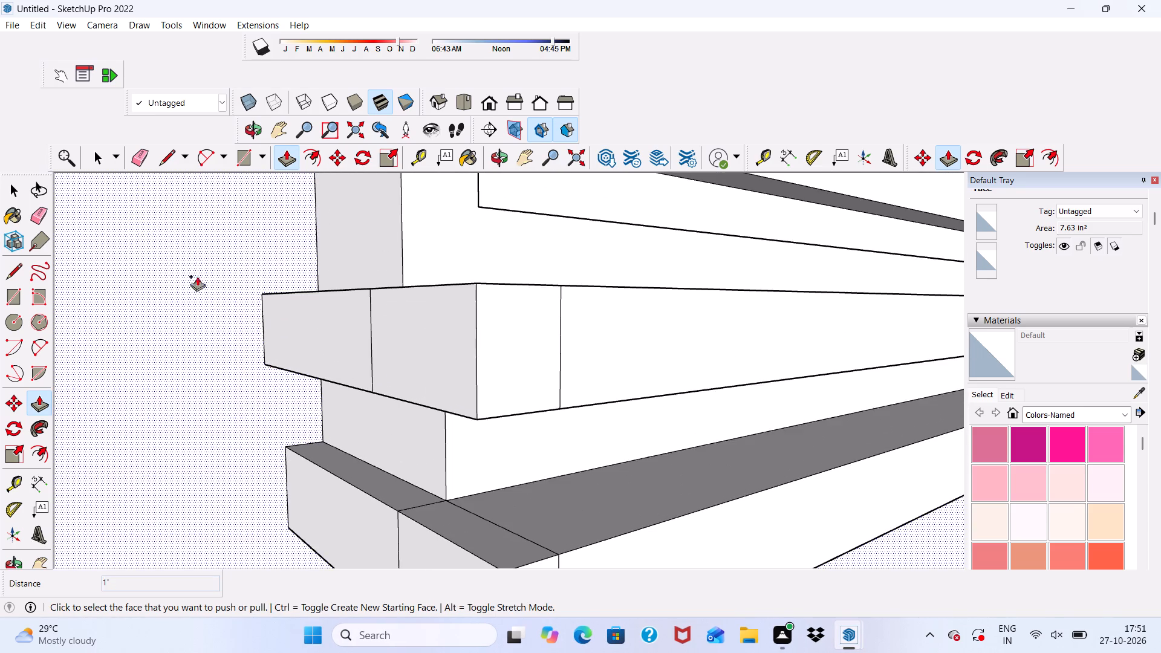
{"action": "left_click", "coordinate": [143, 163]}
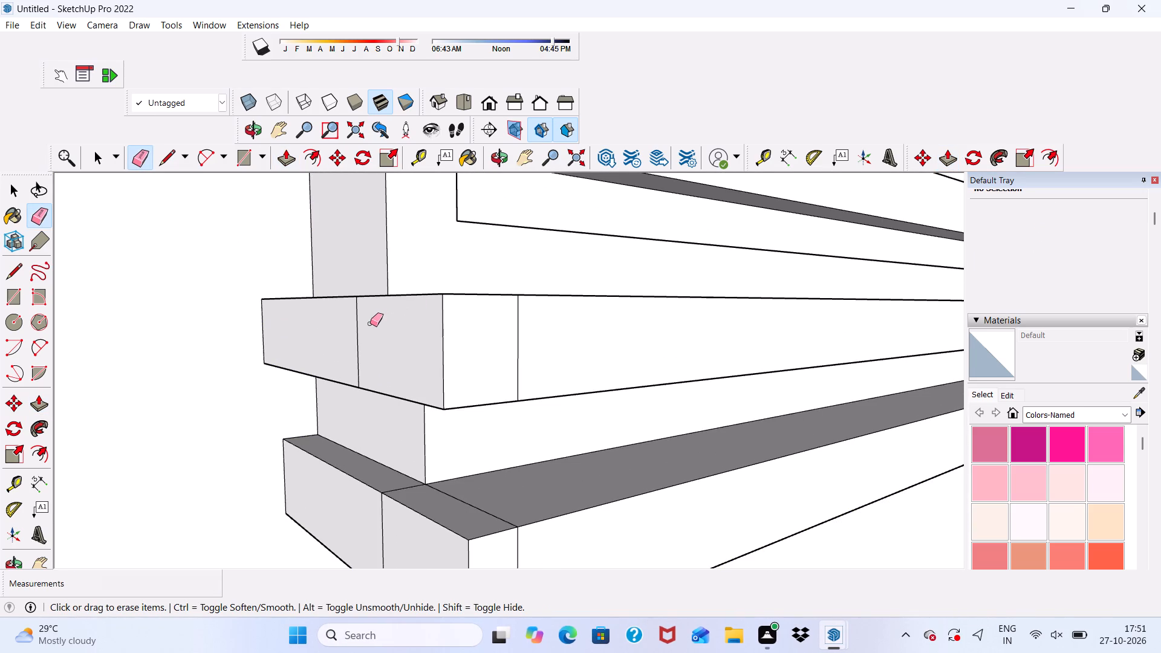
{"action": "left_click_drag", "start_coordinate": [365, 323], "coordinate": [331, 325]}
{"action": "left_click", "coordinate": [330, 325]}
{"action": "left_click", "coordinate": [512, 350]}
{"action": "left_click_drag", "start_coordinate": [518, 344], "coordinate": [524, 354]}
Erase the leftover seam edges on the top, side and front faces of the lower strip's left-hand end.
{"action": "scroll", "coordinate": [511, 350], "scroll_direction": "down", "scroll_amount": 2}
{"action": "scroll", "coordinate": [484, 438], "scroll_direction": "up", "scroll_amount": 5}
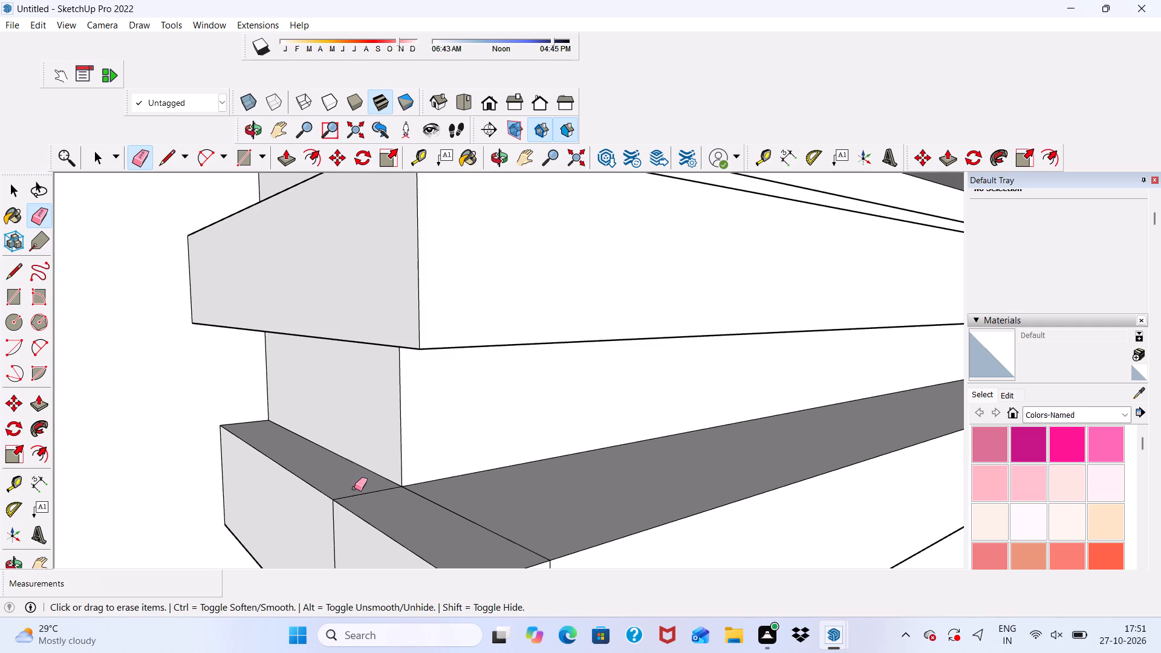
{"action": "left_click_drag", "start_coordinate": [360, 489], "coordinate": [372, 502]}
{"action": "left_click_drag", "start_coordinate": [427, 507], "coordinate": [450, 506]}
{"action": "scroll", "coordinate": [416, 439], "scroll_direction": "down", "scroll_amount": 5}
{"action": "scroll", "coordinate": [465, 560], "scroll_direction": "up", "scroll_amount": 4}
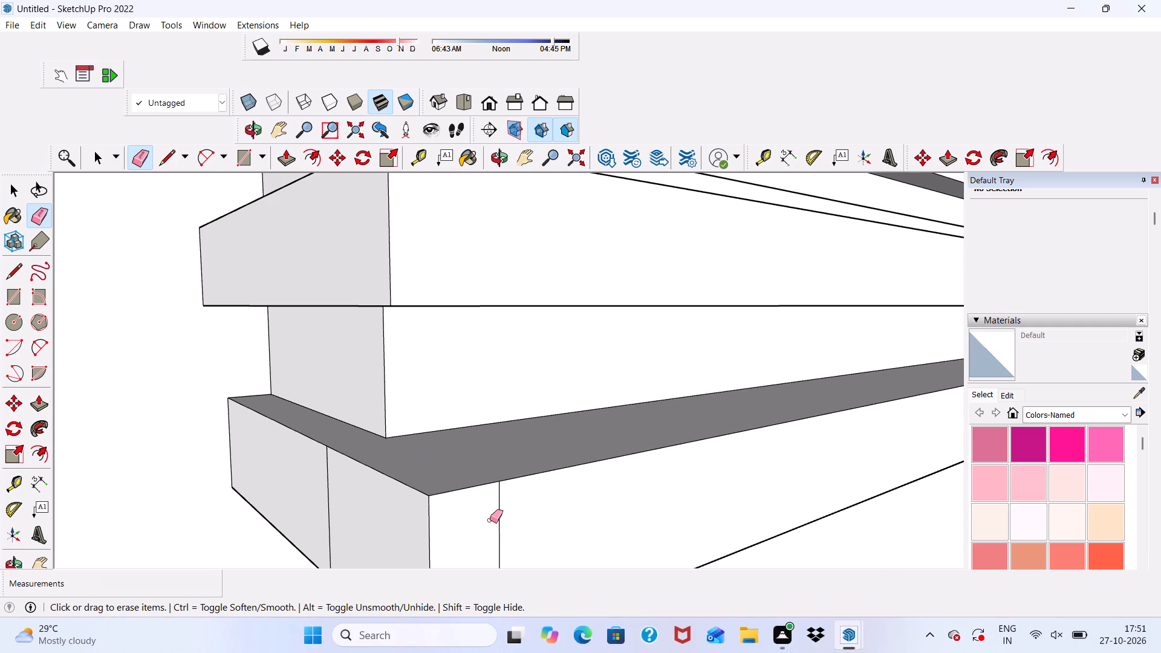
{"action": "left_click", "coordinate": [490, 520]}
{"action": "scroll", "coordinate": [408, 534], "scroll_direction": "up", "scroll_amount": 3}
{"action": "left_click_drag", "start_coordinate": [330, 491], "coordinate": [299, 493]}
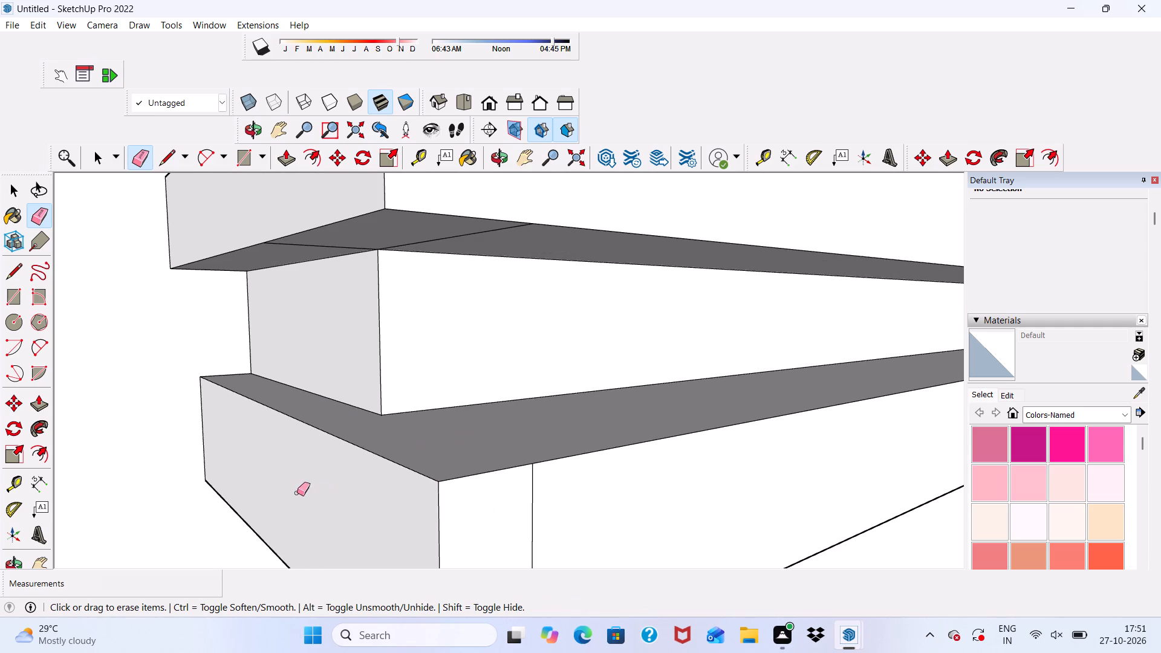
{"action": "left_click_drag", "start_coordinate": [506, 501], "coordinate": [542, 501]}
Erase the leftover seam edges on the underside of the lower strip's left-hand end.
{"action": "scroll", "coordinate": [518, 408], "scroll_direction": "down", "scroll_amount": 5}
{"action": "middle_click_drag", "start_coordinate": [513, 412], "coordinate": [523, 185]}
{"action": "scroll", "coordinate": [454, 389], "scroll_direction": "up", "scroll_amount": 1}
{"action": "left_click_drag", "start_coordinate": [454, 389], "coordinate": [400, 470]}
{"action": "scroll", "coordinate": [457, 412], "scroll_direction": "down", "scroll_amount": 1}
{"action": "left_click_drag", "start_coordinate": [393, 447], "coordinate": [407, 429]}
{"action": "left_click", "coordinate": [407, 429]}
{"action": "left_click", "coordinate": [399, 438]}
{"action": "scroll", "coordinate": [408, 408], "scroll_direction": "down", "scroll_amount": 5}
Erase the leftover seam edges on the underside of the upper strip's left-hand end.
{"action": "scroll", "coordinate": [491, 270], "scroll_direction": "up", "scroll_amount": 2}
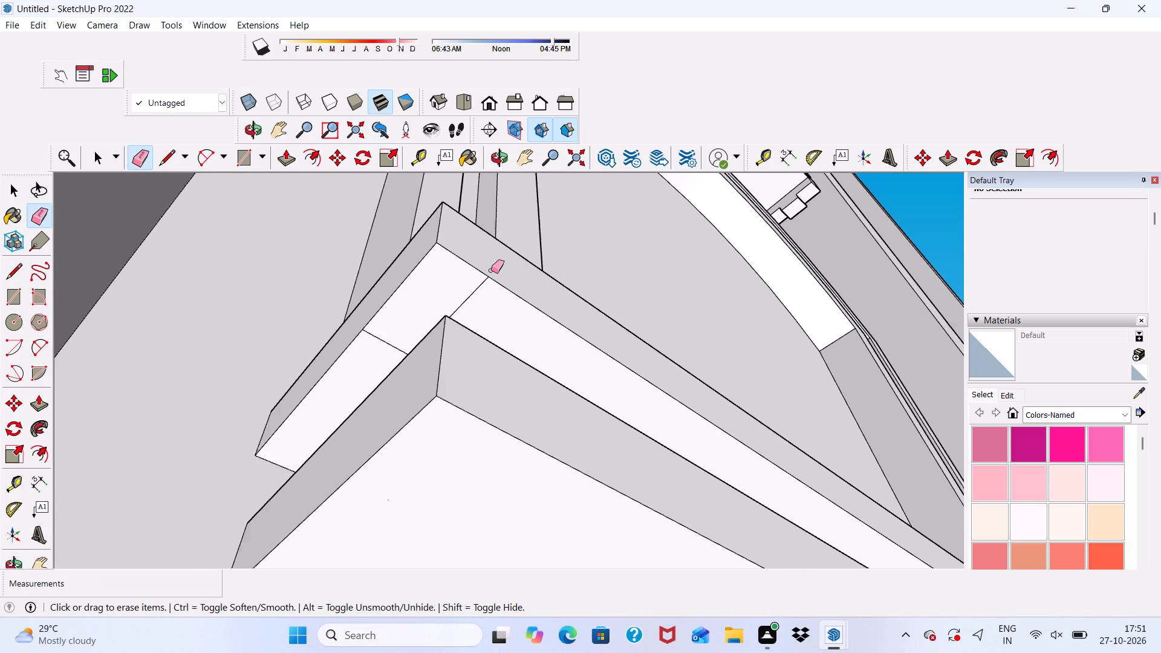
{"action": "scroll", "coordinate": [491, 270], "scroll_direction": "up", "scroll_amount": 5}
{"action": "scroll", "coordinate": [477, 305], "scroll_direction": "down", "scroll_amount": 1}
{"action": "middle_click_drag", "start_coordinate": [477, 305], "coordinate": [486, 405]}
{"action": "scroll", "coordinate": [449, 364], "scroll_direction": "up", "scroll_amount": 3}
{"action": "left_click_drag", "start_coordinate": [442, 357], "coordinate": [419, 398]}
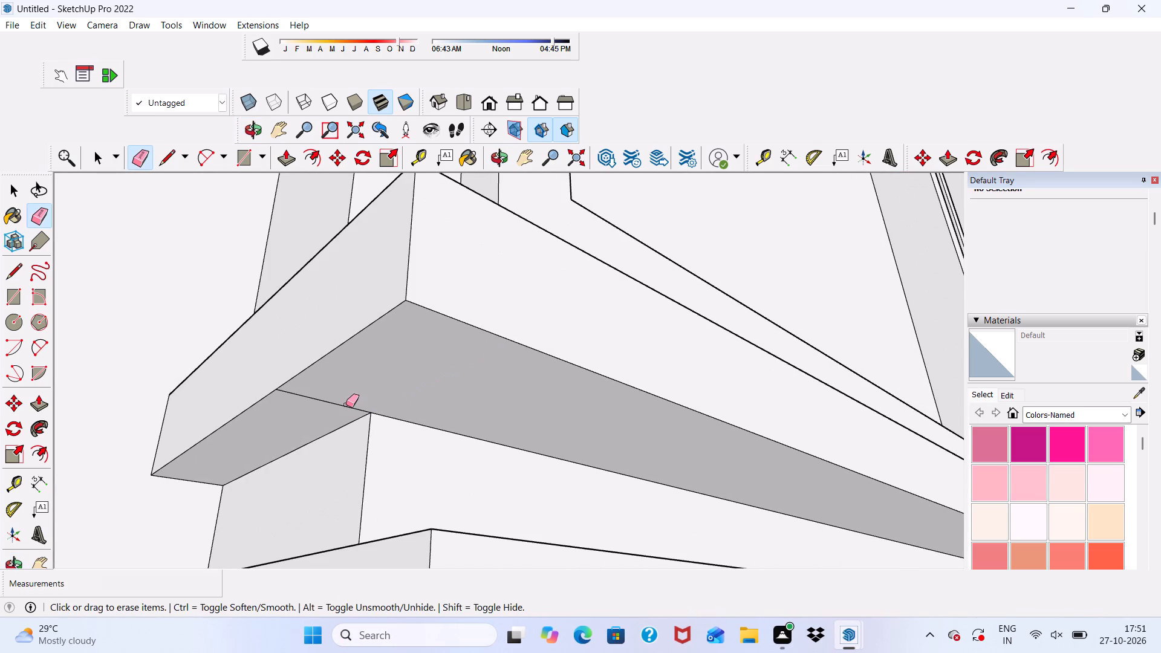
{"action": "left_click_drag", "start_coordinate": [346, 404], "coordinate": [324, 423]}
Erase the leftover seam edges on the underside and front face of the lower strip's right-hand end.
{"action": "scroll", "coordinate": [210, 357], "scroll_direction": "down", "scroll_amount": 6}
{"action": "scroll", "coordinate": [311, 269], "scroll_direction": "down", "scroll_amount": 5}
{"action": "middle_click_drag", "start_coordinate": [308, 400], "coordinate": [167, 398]}
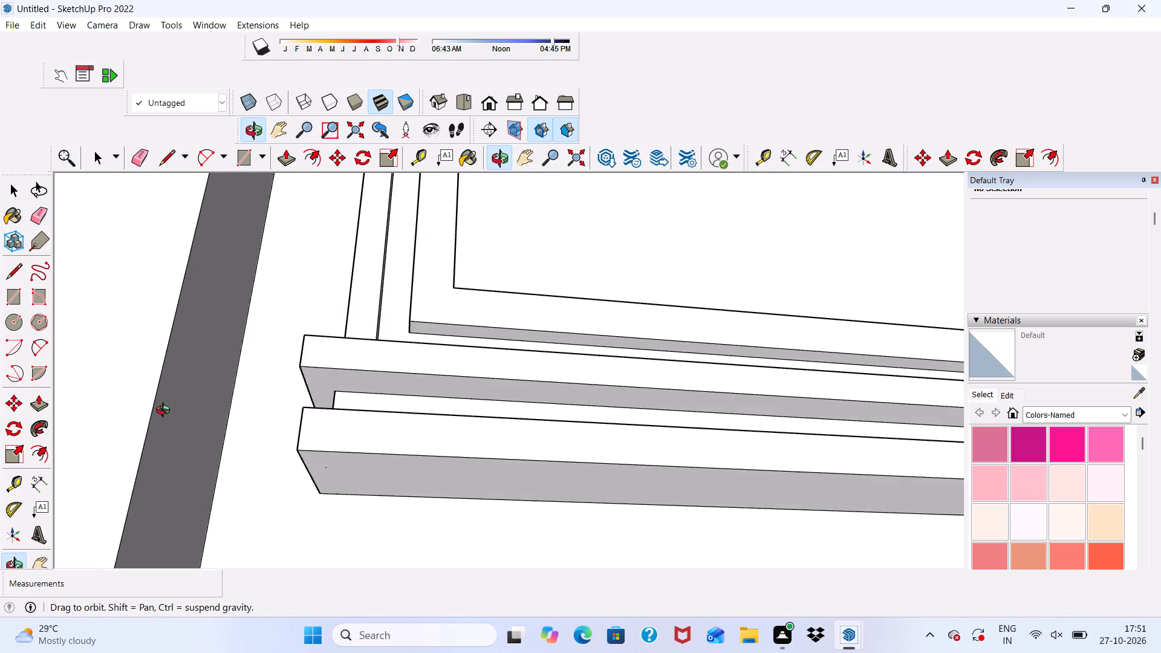
{"action": "scroll", "coordinate": [460, 356], "scroll_direction": "up", "scroll_amount": 1}
{"action": "scroll", "coordinate": [380, 308], "scroll_direction": "down", "scroll_amount": 11}
{"action": "scroll", "coordinate": [489, 260], "scroll_direction": "down", "scroll_amount": 4}
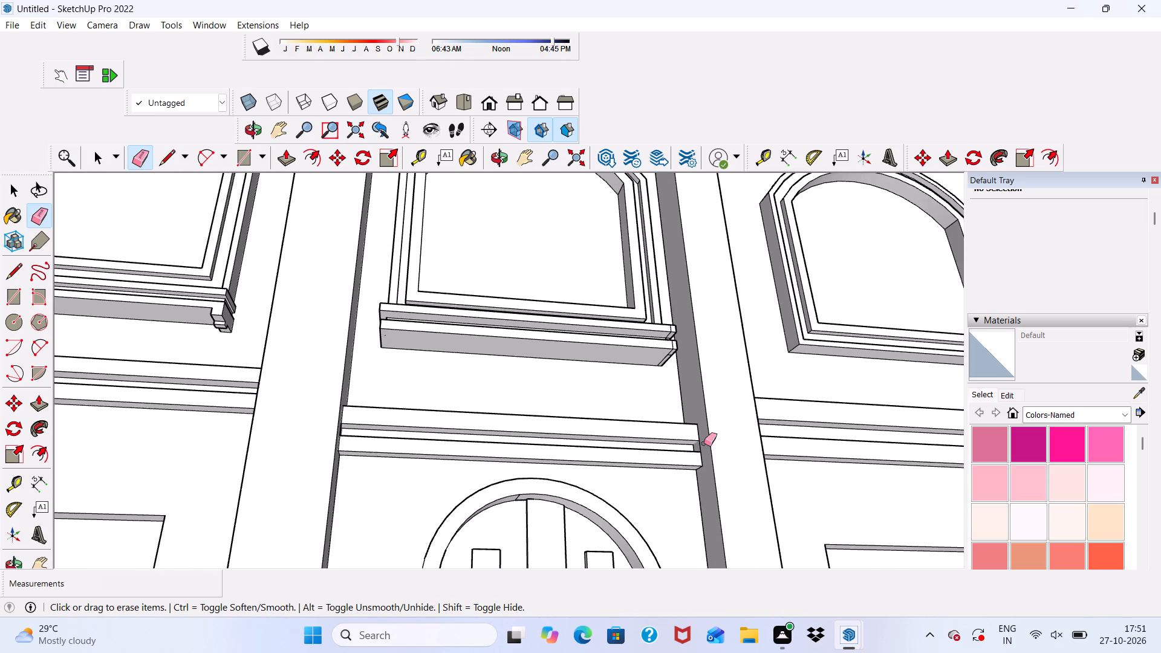
{"action": "scroll", "coordinate": [704, 443], "scroll_direction": "up", "scroll_amount": 5}
{"action": "scroll", "coordinate": [657, 331], "scroll_direction": "up", "scroll_amount": 15}
{"action": "left_click_drag", "start_coordinate": [653, 275], "coordinate": [652, 307]}
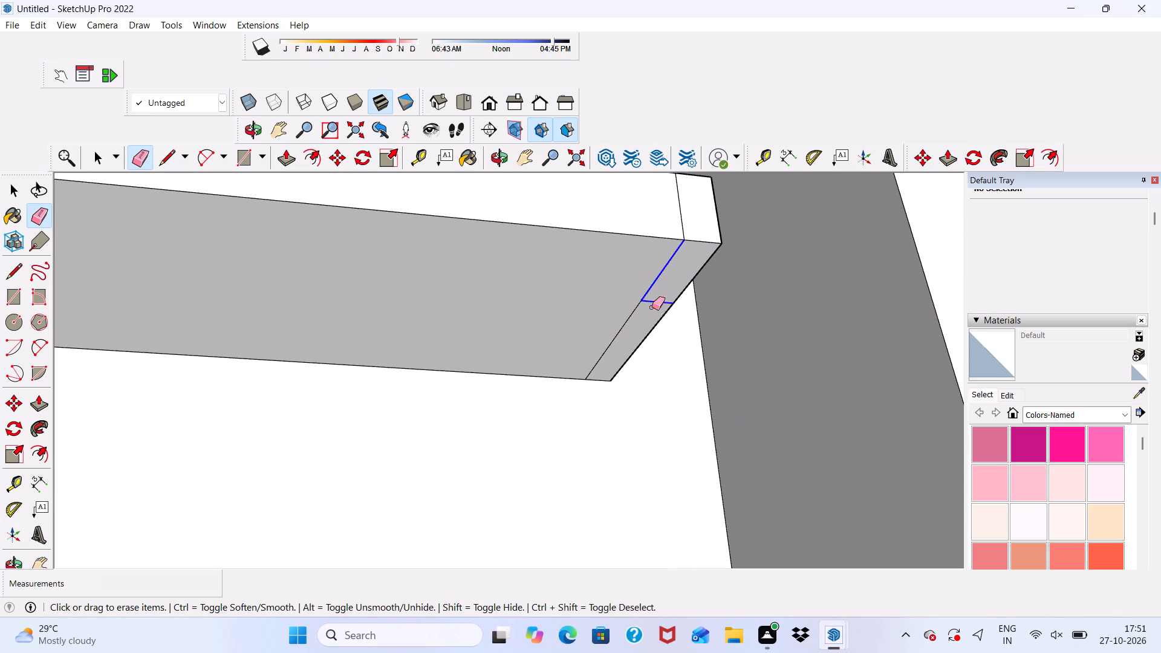
{"action": "left_click_drag", "start_coordinate": [652, 307], "coordinate": [640, 319]}
{"action": "left_click", "coordinate": [640, 319]}
{"action": "left_click_drag", "start_coordinate": [633, 322], "coordinate": [620, 331]}
{"action": "scroll", "coordinate": [678, 204], "scroll_direction": "up", "scroll_amount": 4}
{"action": "left_click_drag", "start_coordinate": [678, 204], "coordinate": [680, 223]}
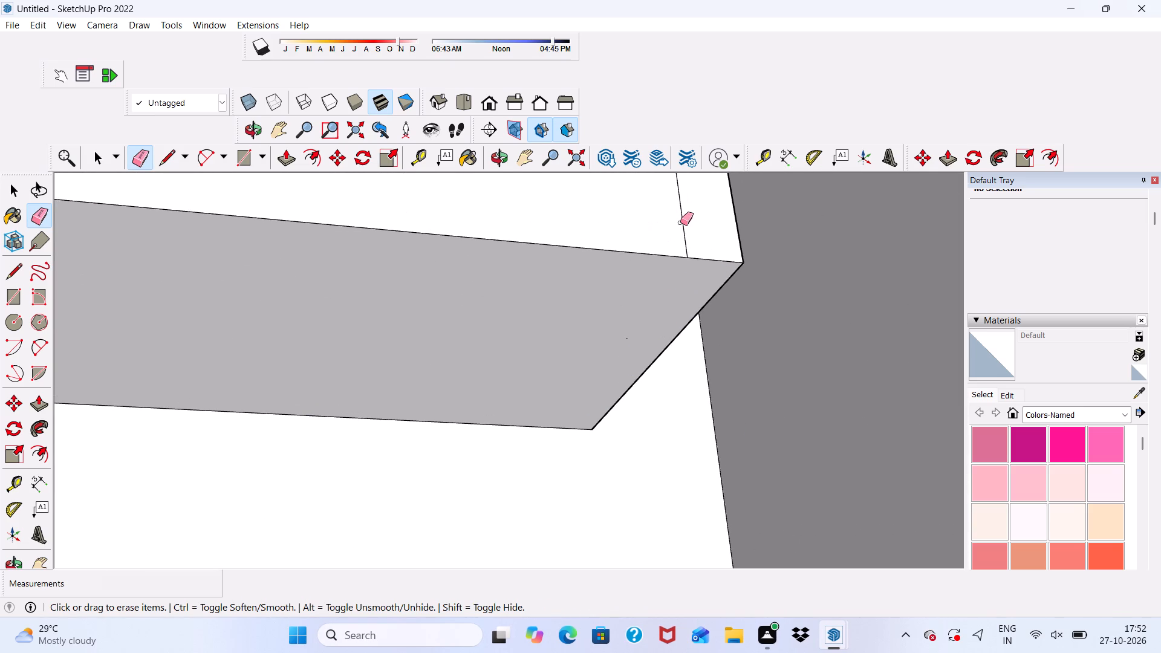
{"action": "left_click", "coordinate": [680, 223]}
Erase the leftover seam edges on the top and side faces of the lower strip's right-hand end.
{"action": "scroll", "coordinate": [688, 219], "scroll_direction": "down", "scroll_amount": 1}
{"action": "middle_click_drag", "start_coordinate": [689, 221], "coordinate": [591, 430]}
{"action": "scroll", "coordinate": [535, 441], "scroll_direction": "up", "scroll_amount": 2}
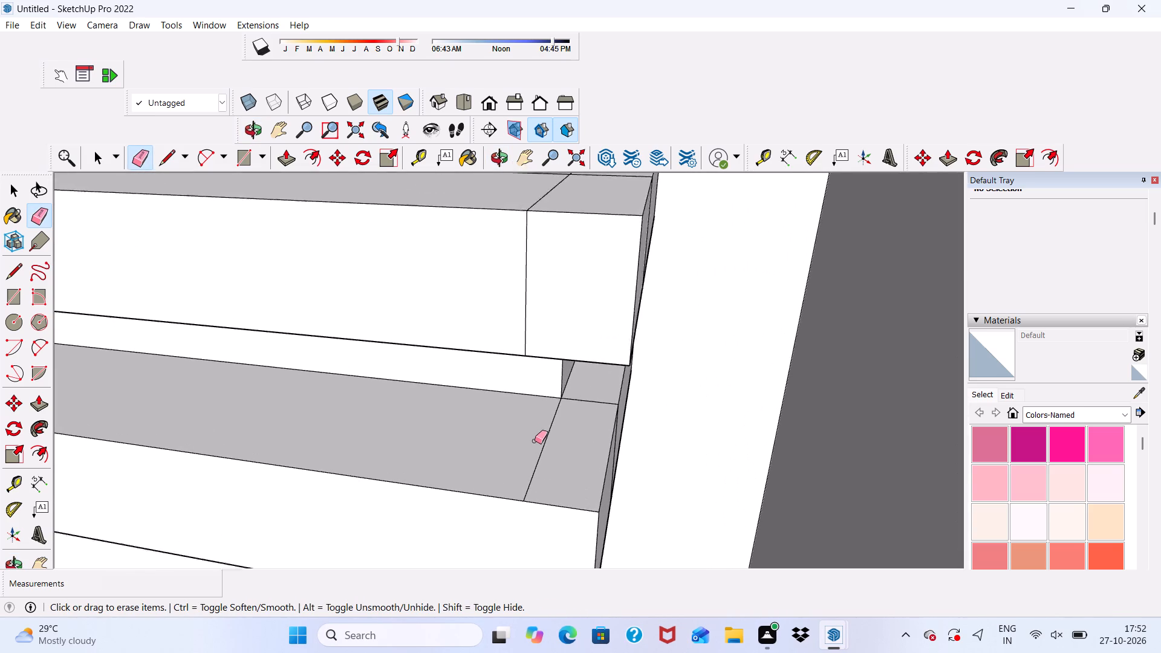
{"action": "scroll", "coordinate": [535, 441], "scroll_direction": "up", "scroll_amount": 1}
{"action": "left_click_drag", "start_coordinate": [535, 441], "coordinate": [565, 432]}
{"action": "left_click_drag", "start_coordinate": [583, 385], "coordinate": [580, 403]}
{"action": "middle_click_drag", "start_coordinate": [579, 404], "coordinate": [498, 351]}
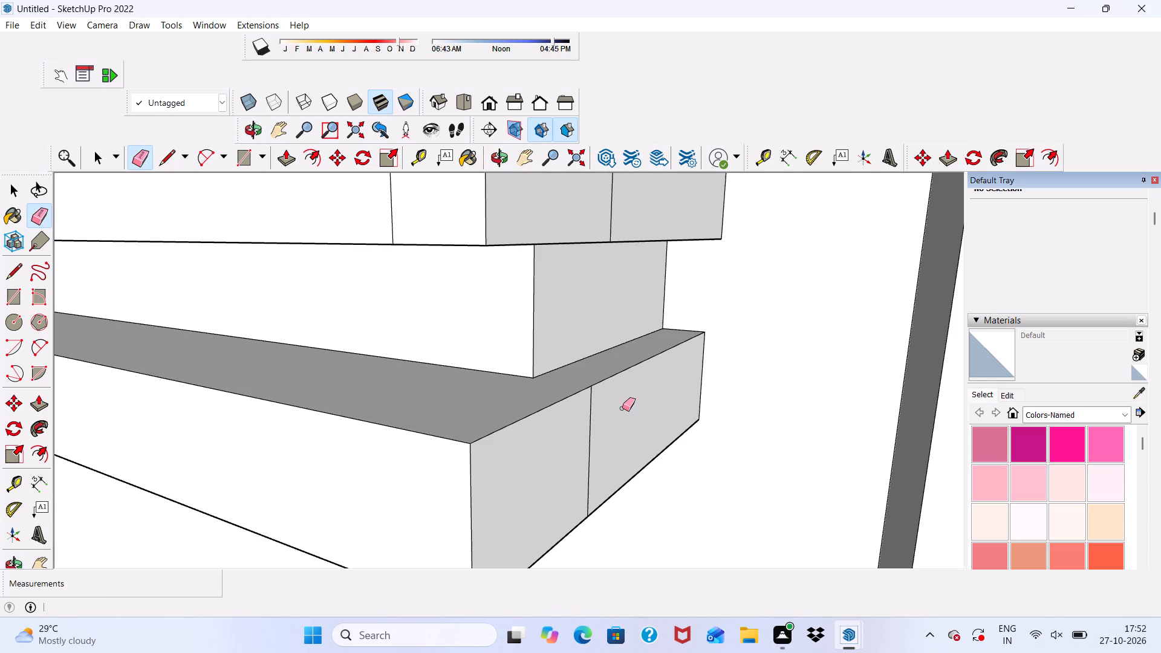
{"action": "left_click_drag", "start_coordinate": [613, 411], "coordinate": [576, 426]}
Erase the leftover seam edges on the front, side and top faces of the upper strip's right-hand end.
{"action": "middle_click_drag", "start_coordinate": [570, 426], "coordinate": [610, 411]}
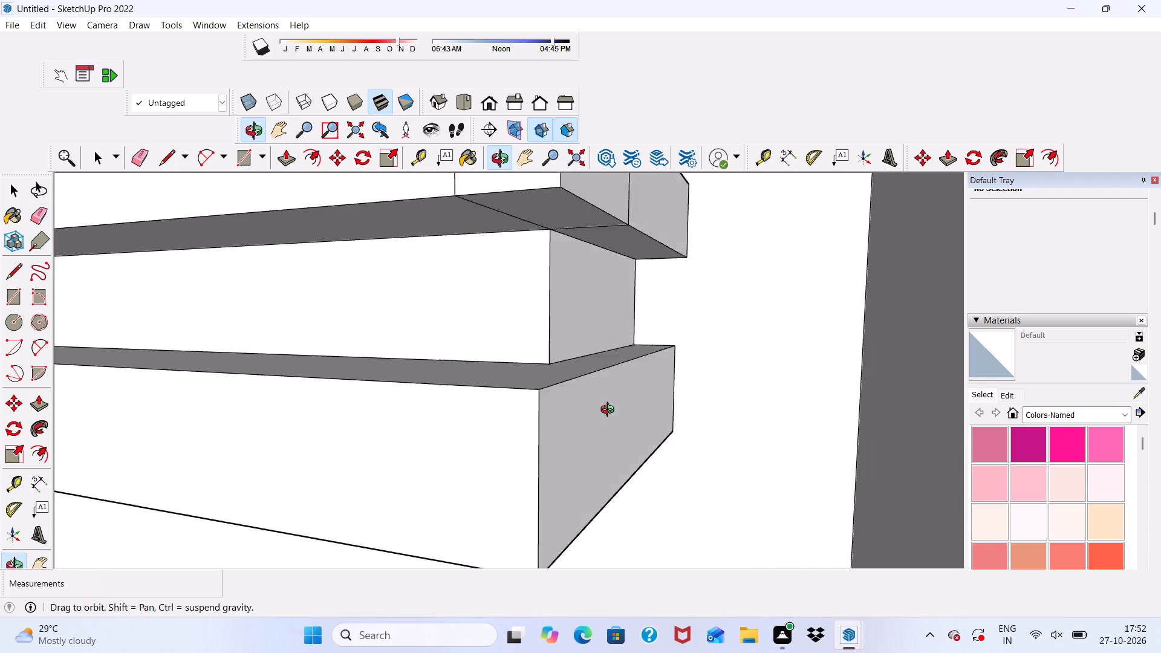
{"action": "middle_click_drag", "start_coordinate": [610, 411], "coordinate": [504, 503]}
{"action": "scroll", "coordinate": [333, 275], "scroll_direction": "up", "scroll_amount": 8}
{"action": "left_click_drag", "start_coordinate": [274, 280], "coordinate": [259, 301]}
{"action": "left_click_drag", "start_coordinate": [691, 238], "coordinate": [780, 252]}
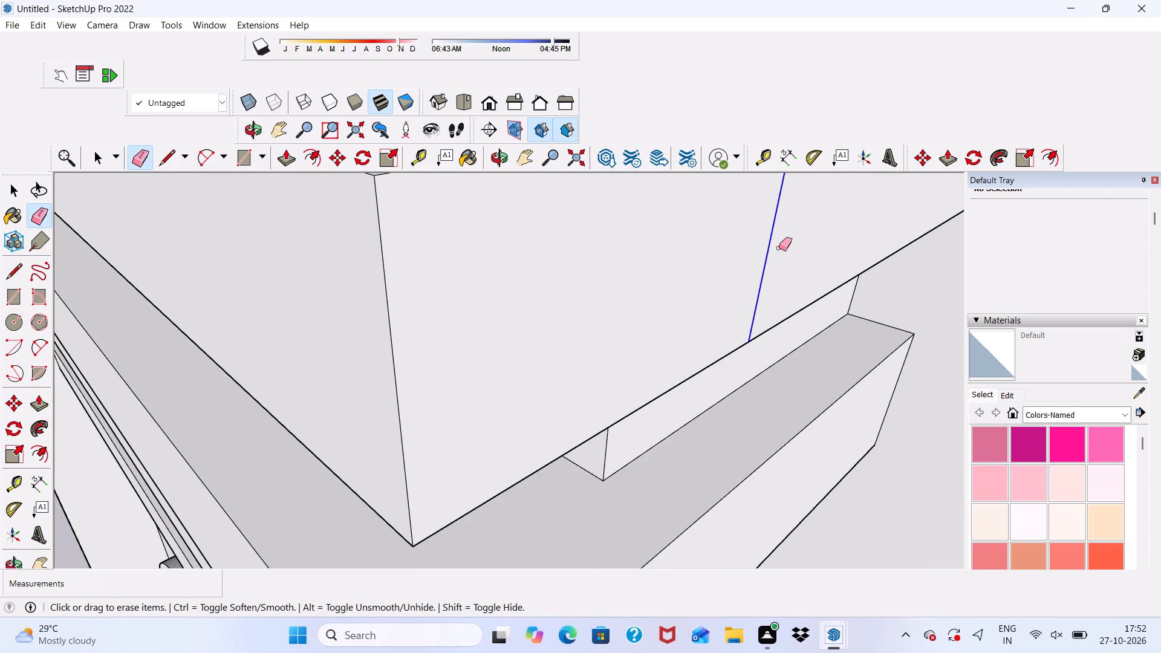
{"action": "scroll", "coordinate": [777, 248], "scroll_direction": "down", "scroll_amount": 6}
{"action": "scroll", "coordinate": [568, 227], "scroll_direction": "up", "scroll_amount": 3}
{"action": "left_click", "coordinate": [531, 185]}
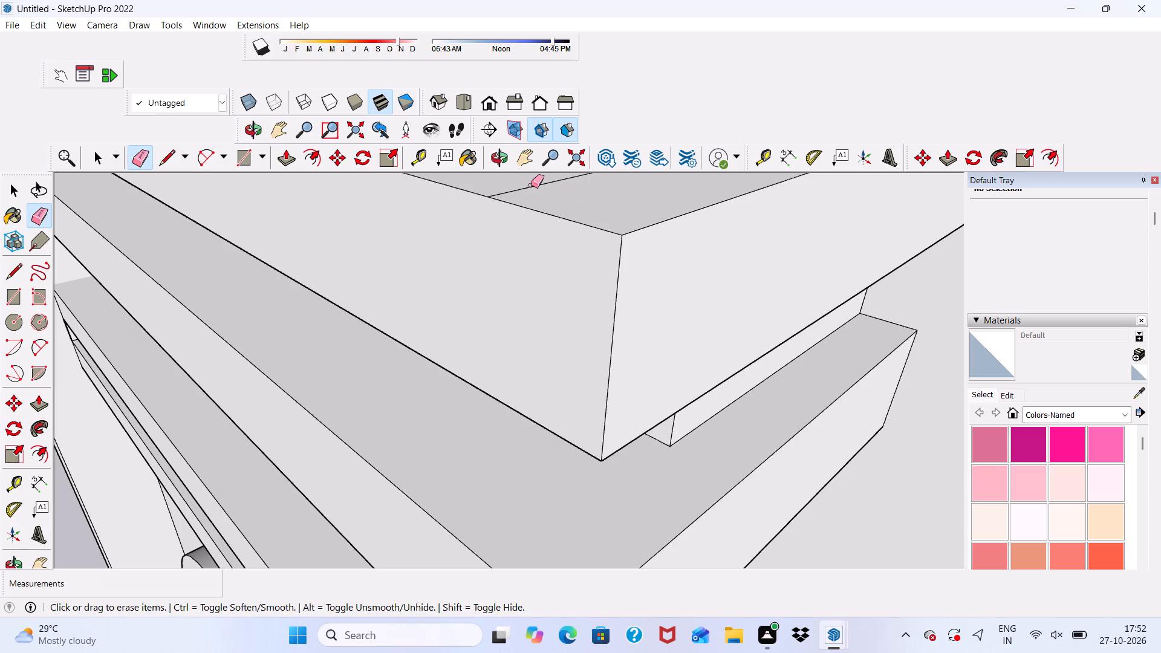
{"action": "left_click", "coordinate": [531, 185]}
{"action": "scroll", "coordinate": [531, 188], "scroll_direction": "down", "scroll_amount": 12}
{"action": "scroll", "coordinate": [637, 195], "scroll_direction": "up", "scroll_amount": 10}
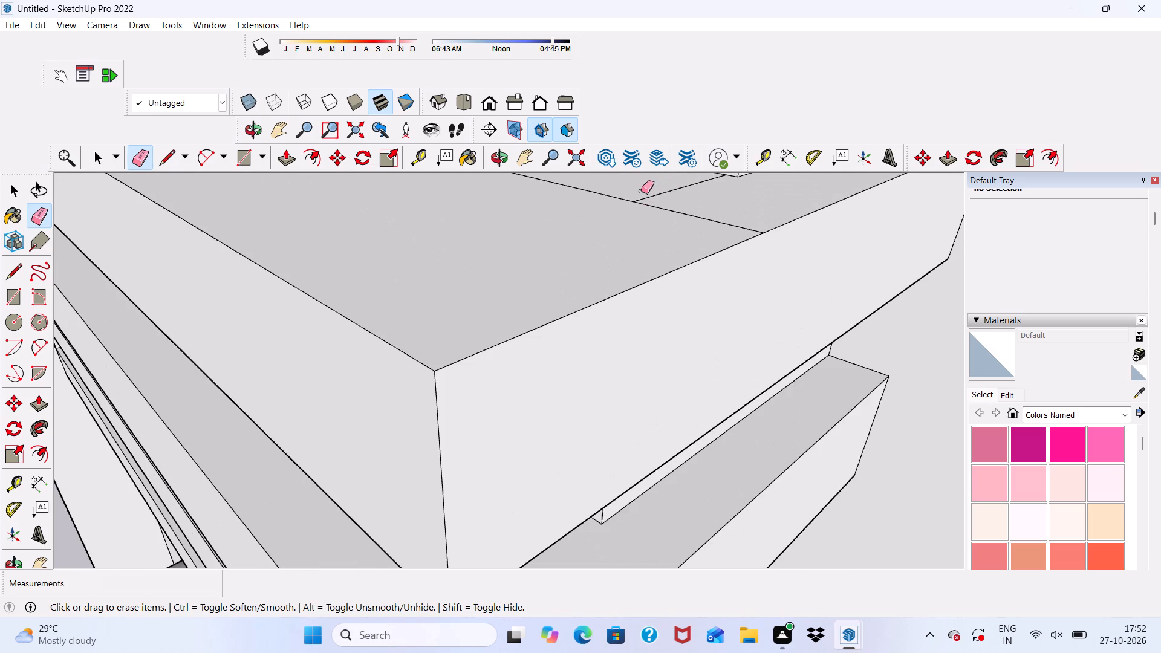
{"action": "left_click_drag", "start_coordinate": [641, 191], "coordinate": [640, 204]}
{"action": "left_click", "coordinate": [640, 204]}
{"action": "left_click_drag", "start_coordinate": [655, 205], "coordinate": [662, 205]}
{"action": "left_click", "coordinate": [666, 206]}
{"action": "left_click_drag", "start_coordinate": [620, 205], "coordinate": [621, 199]}
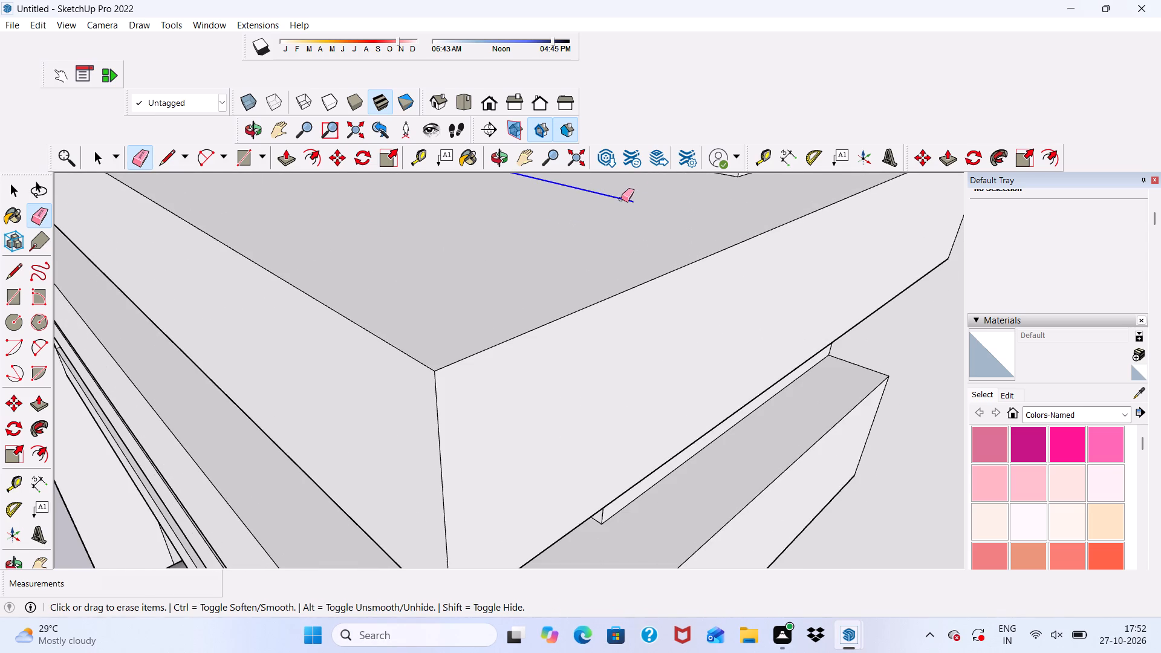
Erase the leftover seam edges on the underside of the upper strip's right-hand end.
{"action": "scroll", "coordinate": [621, 199], "scroll_direction": "down", "scroll_amount": 8}
{"action": "middle_click_drag", "start_coordinate": [631, 264], "coordinate": [714, 33]}
{"action": "scroll", "coordinate": [561, 268], "scroll_direction": "up", "scroll_amount": 4}
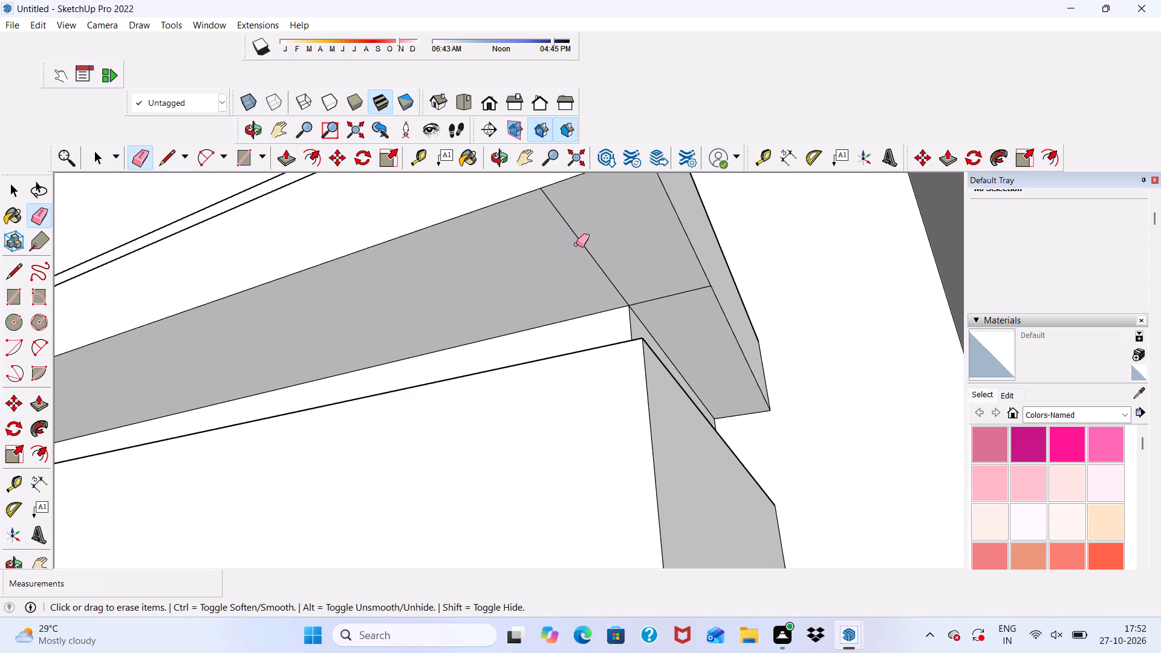
{"action": "left_click_drag", "start_coordinate": [576, 244], "coordinate": [605, 256]}
{"action": "left_click_drag", "start_coordinate": [614, 260], "coordinate": [625, 265]}
{"action": "left_click_drag", "start_coordinate": [637, 269], "coordinate": [674, 299]}
{"action": "scroll", "coordinate": [613, 250], "scroll_direction": "down", "scroll_amount": 10}
{"action": "scroll", "coordinate": [603, 285], "scroll_direction": "up", "scroll_amount": 1}
{"action": "middle_click_drag", "start_coordinate": [603, 285], "coordinate": [584, 515]}
{"action": "scroll", "coordinate": [565, 484], "scroll_direction": "down", "scroll_amount": 1}
{"action": "scroll", "coordinate": [570, 421], "scroll_direction": "up", "scroll_amount": 1}
{"action": "scroll", "coordinate": [608, 343], "scroll_direction": "down", "scroll_amount": 5}
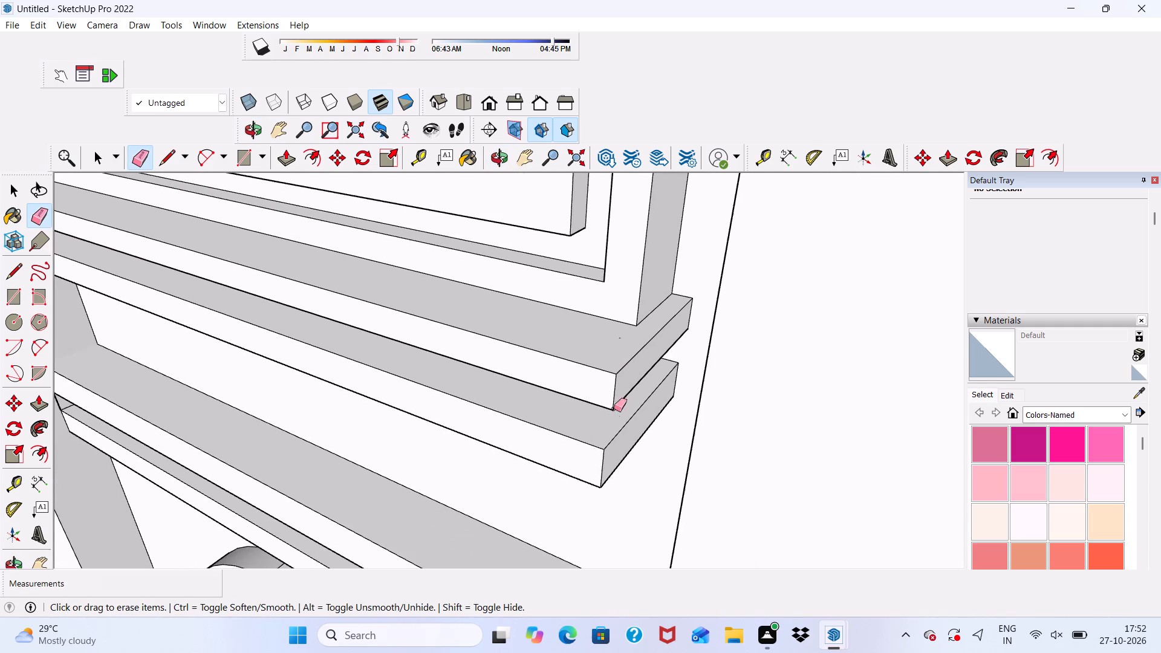
{"action": "key", "text": "space"}
Draw a rectangle about 1' 6" by 6 13/16" across the underside of the lower strip at its right-hand end.
{"action": "middle_click_drag", "start_coordinate": [518, 438], "coordinate": [714, 195]}
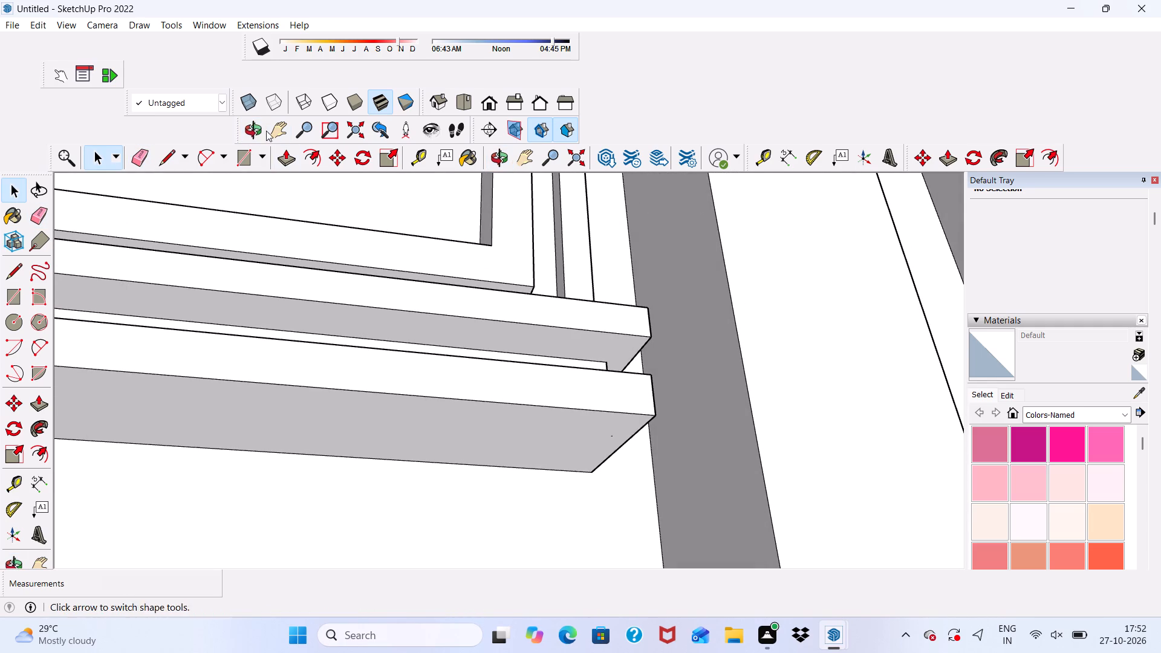
{"action": "left_click", "coordinate": [236, 155]}
{"action": "scroll", "coordinate": [444, 306], "scroll_direction": "down", "scroll_amount": 3}
{"action": "middle_click_drag", "start_coordinate": [501, 312], "coordinate": [501, 244]}
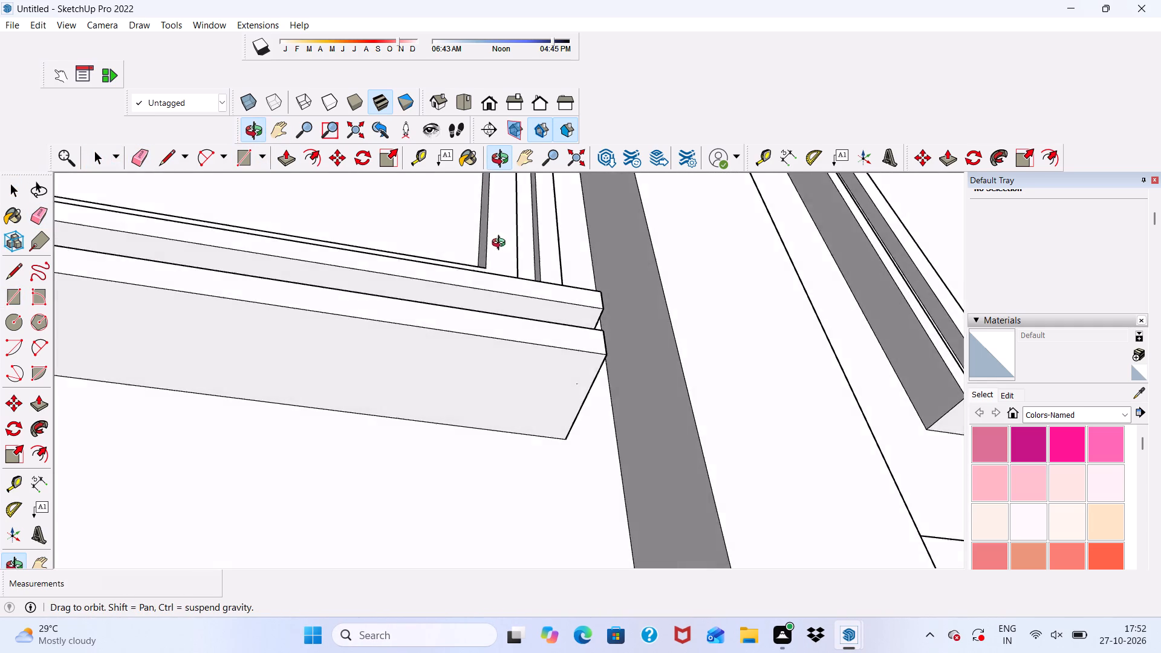
{"action": "middle_click_drag", "start_coordinate": [501, 244], "coordinate": [501, 252]}
{"action": "scroll", "coordinate": [527, 450], "scroll_direction": "up", "scroll_amount": 5}
{"action": "scroll", "coordinate": [583, 437], "scroll_direction": "up", "scroll_amount": 1}
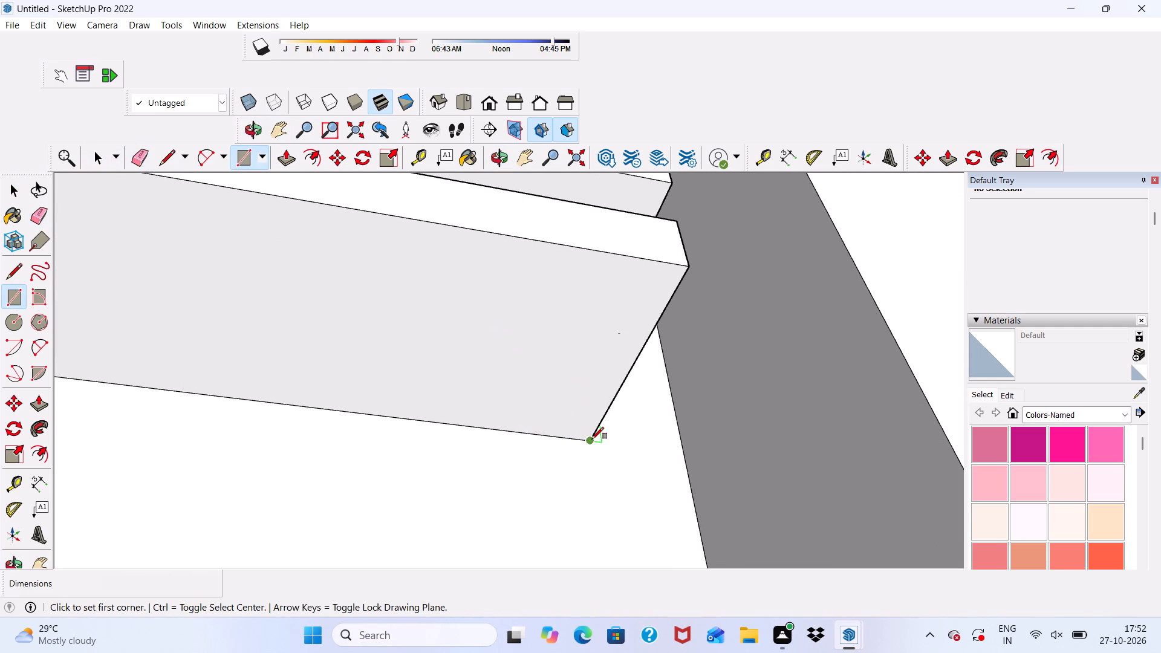
{"action": "scroll", "coordinate": [592, 439], "scroll_direction": "up", "scroll_amount": 4}
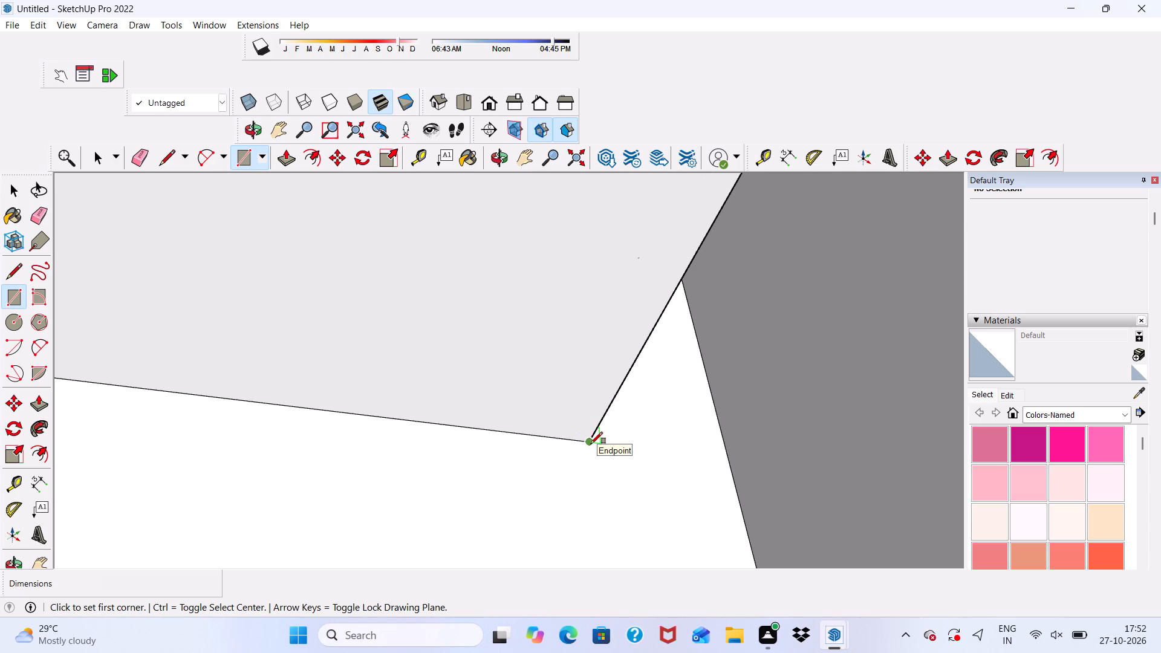
{"action": "left_click", "coordinate": [589, 445]}
{"action": "scroll", "coordinate": [580, 367], "scroll_direction": "down", "scroll_amount": 10}
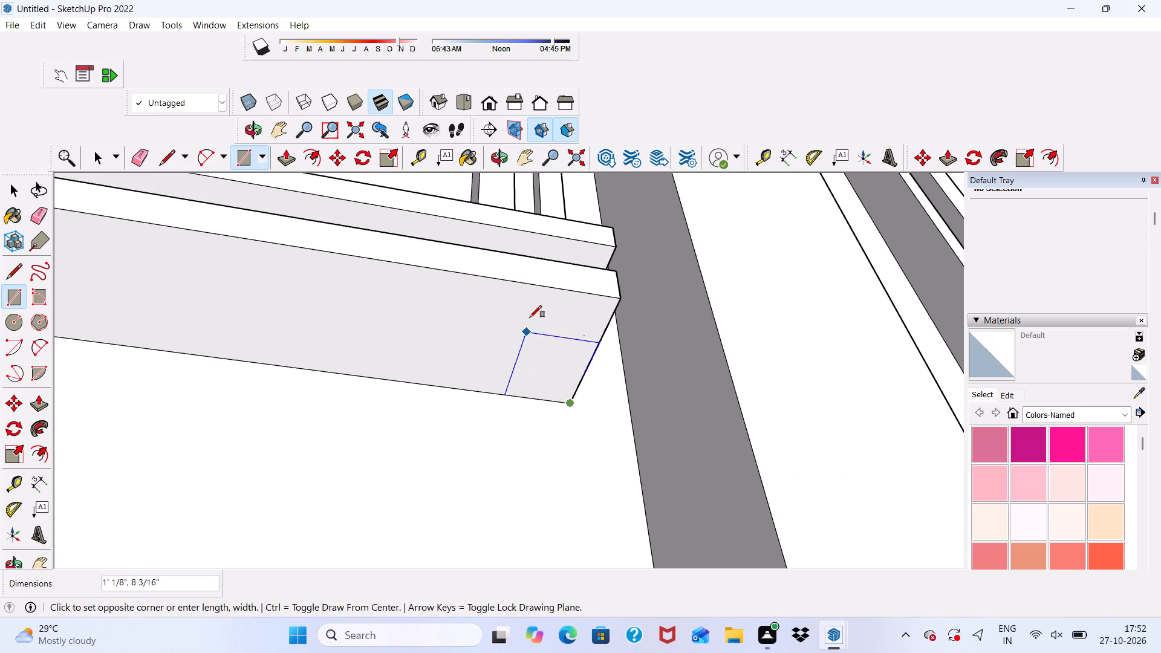
{"action": "scroll", "coordinate": [545, 294], "scroll_direction": "up", "scroll_amount": 5}
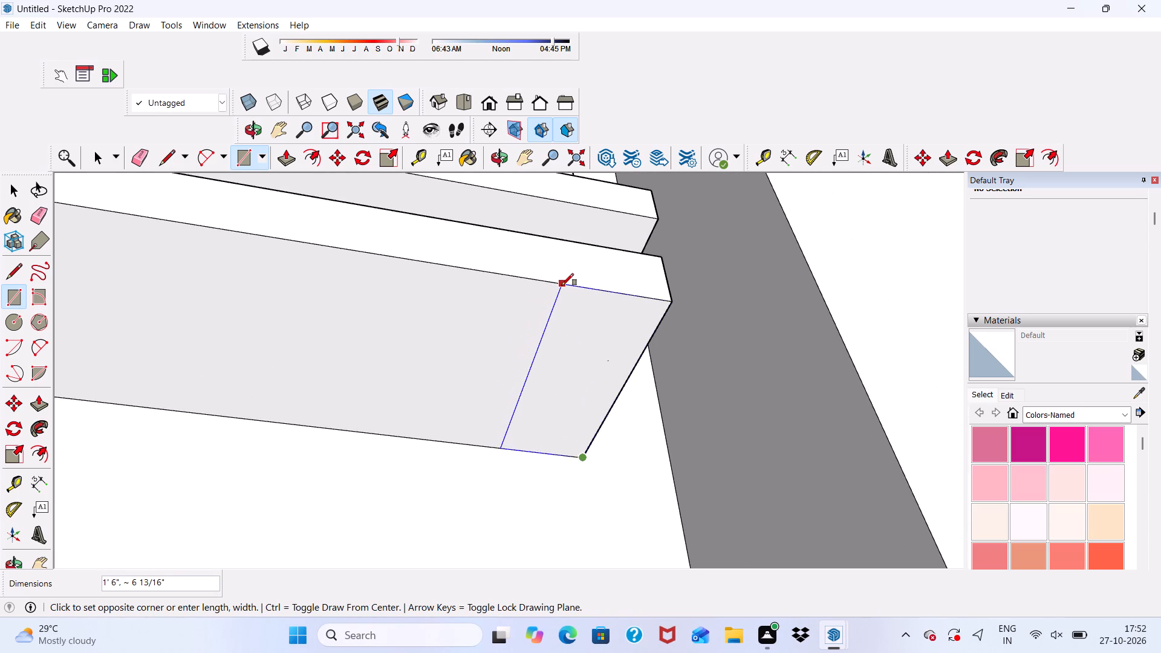
{"action": "left_click", "coordinate": [562, 285]}
Draw a matching narrow rectangle across the full depth of the lower strip's underside at its left-hand end.
{"action": "scroll", "coordinate": [567, 287], "scroll_direction": "down", "scroll_amount": 17}
{"action": "scroll", "coordinate": [177, 277], "scroll_direction": "up", "scroll_amount": 3}
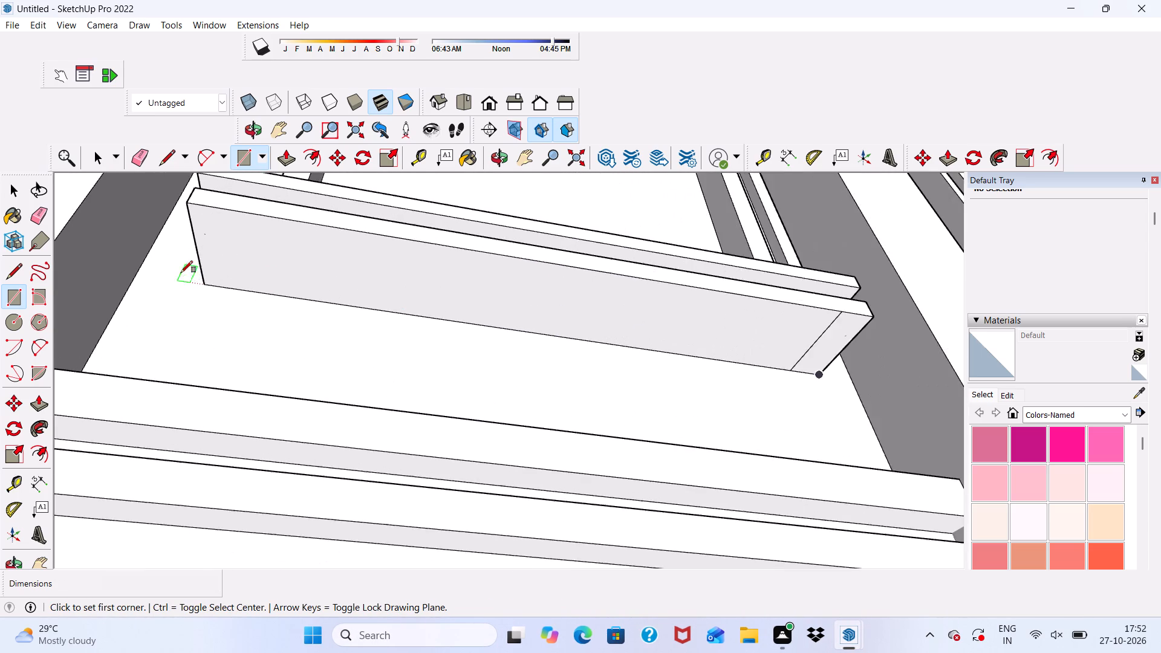
{"action": "scroll", "coordinate": [181, 273], "scroll_direction": "up", "scroll_amount": 9}
{"action": "scroll", "coordinate": [217, 299], "scroll_direction": "down", "scroll_amount": 1}
{"action": "scroll", "coordinate": [217, 299], "scroll_direction": "up", "scroll_amount": 4}
{"action": "left_click", "coordinate": [217, 299]}
{"action": "scroll", "coordinate": [232, 288], "scroll_direction": "down", "scroll_amount": 5}
{"action": "scroll", "coordinate": [387, 242], "scroll_direction": "down", "scroll_amount": 3}
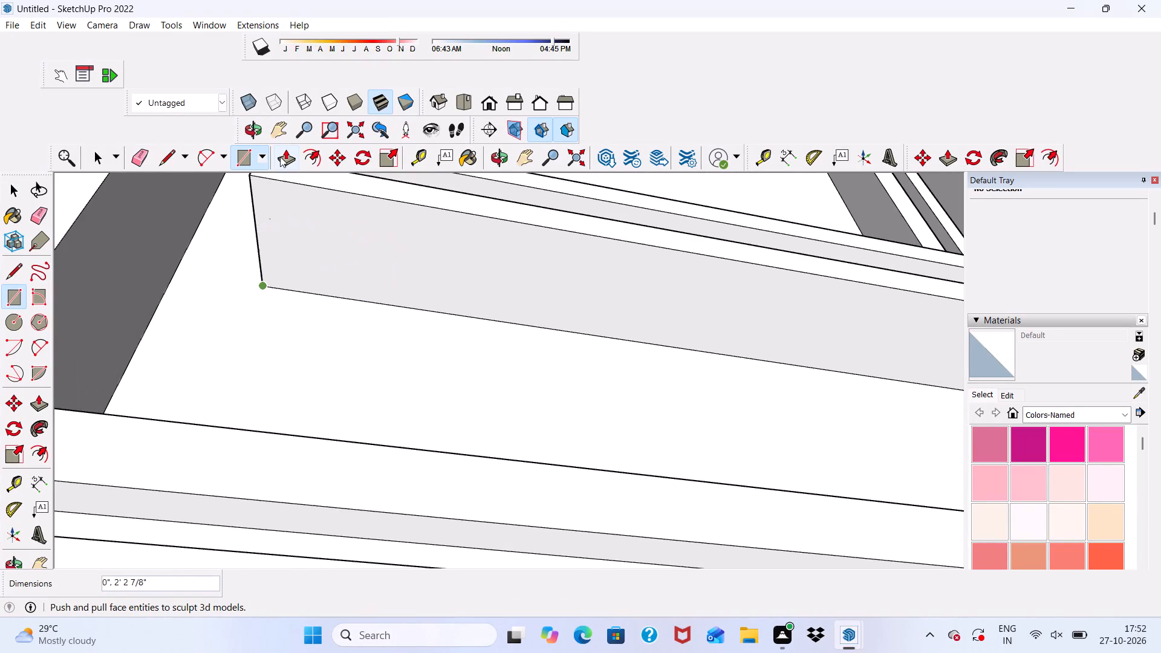
{"action": "scroll", "coordinate": [304, 213], "scroll_direction": "up", "scroll_amount": 4}
{"action": "scroll", "coordinate": [300, 203], "scroll_direction": "down", "scroll_amount": 10}
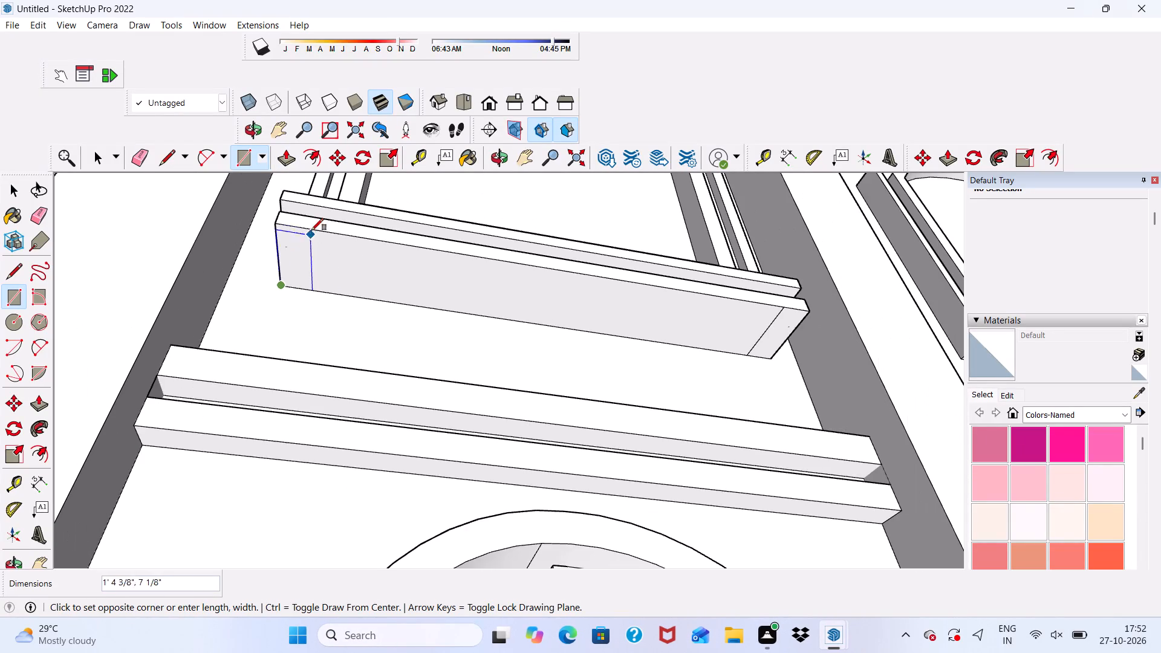
{"action": "scroll", "coordinate": [312, 226], "scroll_direction": "up", "scroll_amount": 4}
{"action": "left_click", "coordinate": [301, 232]}
{"action": "key", "text": "space"}
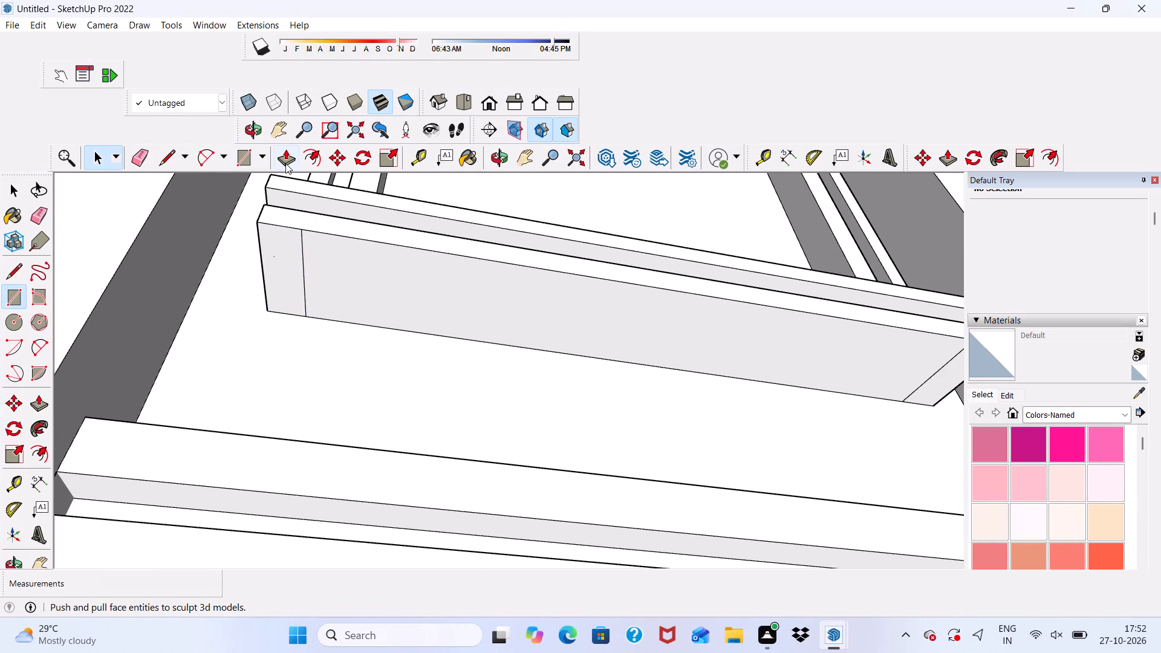
Extrude the left-hand underside rectangle 3" downward to form a bracket.
{"action": "left_click", "coordinate": [285, 161]}
{"action": "scroll", "coordinate": [270, 276], "scroll_direction": "up", "scroll_amount": 3}
{"action": "left_click", "coordinate": [281, 256]}
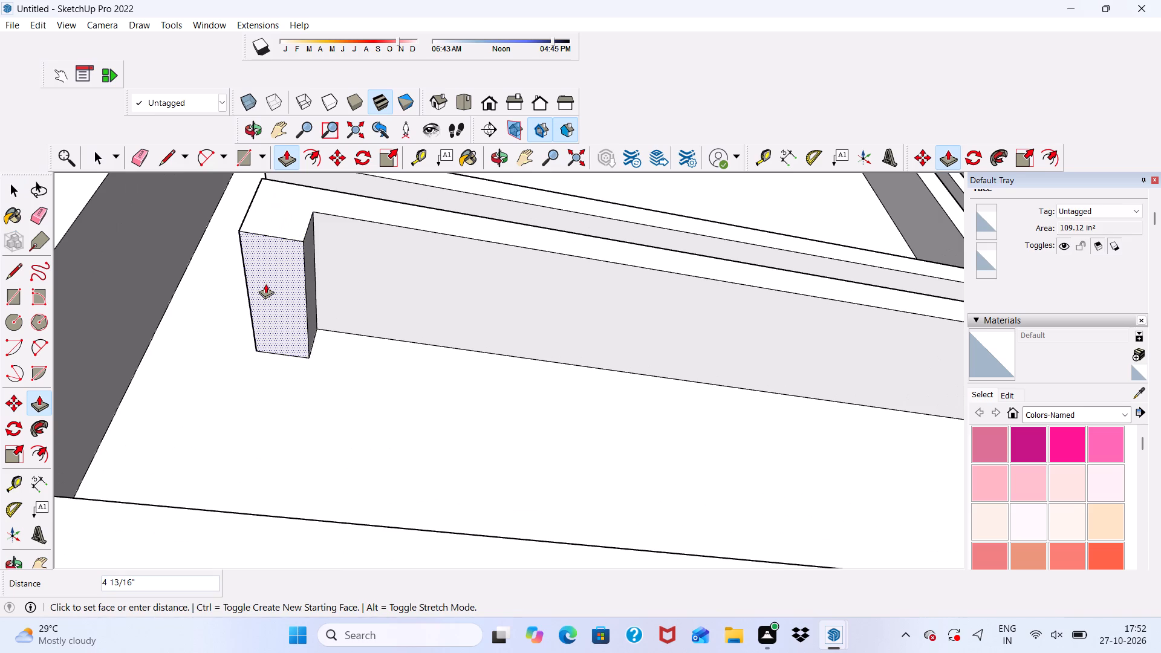
{"action": "key", "text": "3"}
{"action": "key", "text": "shift+quotedbl"}
{"action": "key", "text": "Return"}
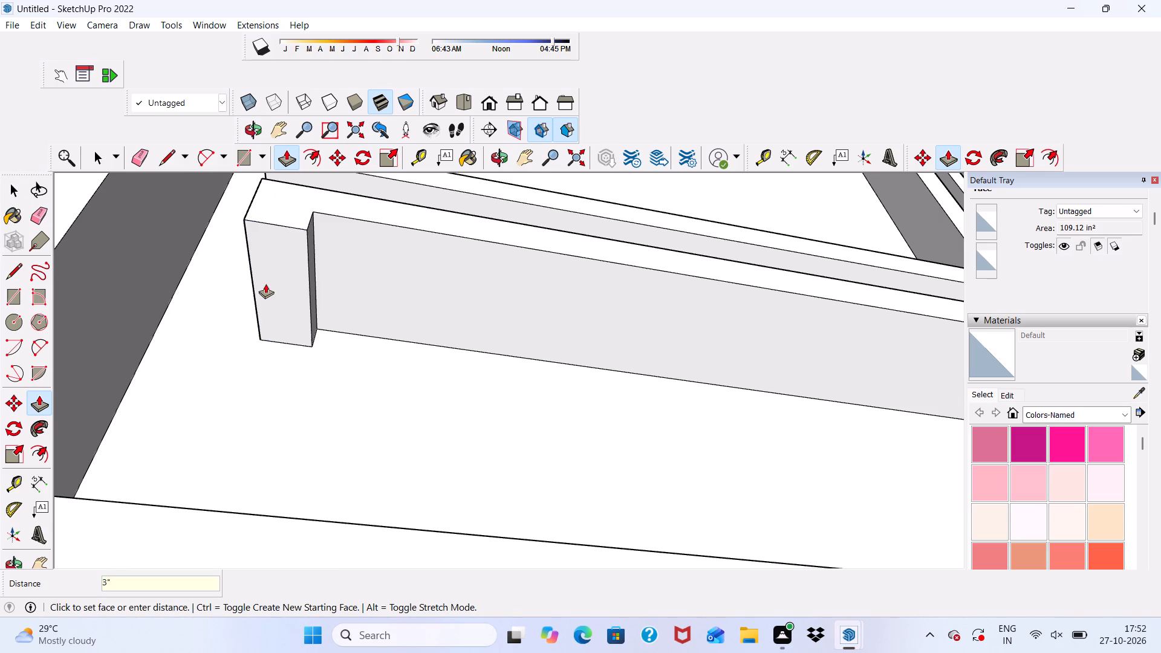
Extrude the right-hand underside rectangle 3" downward to form a bracket.
{"action": "scroll", "coordinate": [265, 284], "scroll_direction": "down", "scroll_amount": 10}
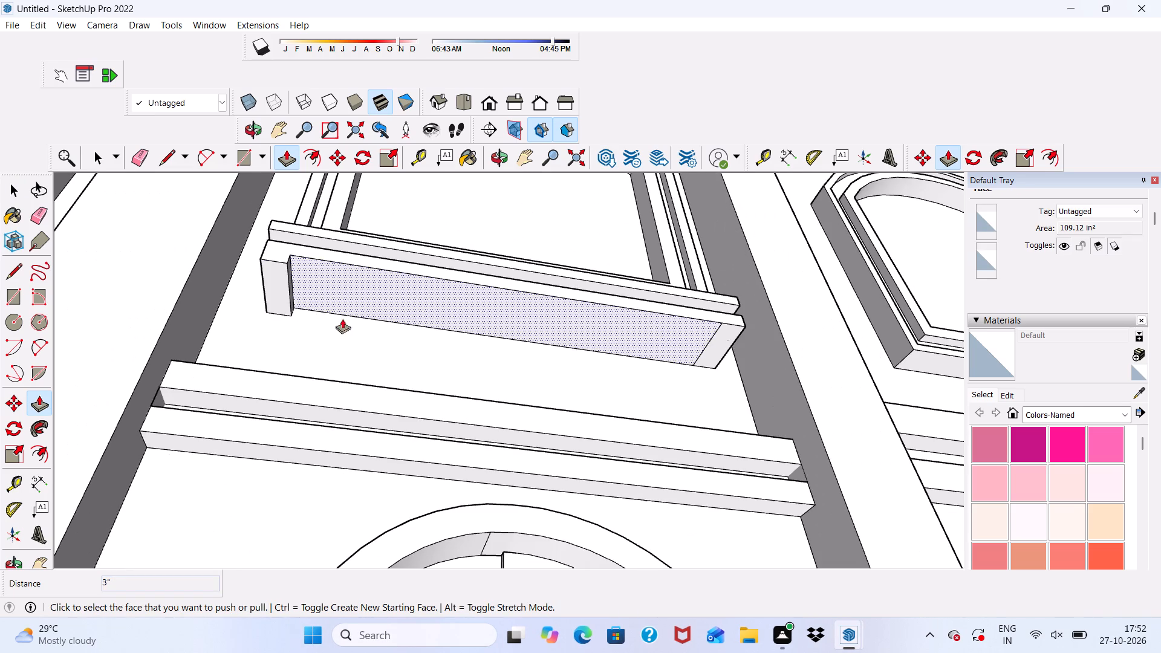
{"action": "scroll", "coordinate": [733, 311], "scroll_direction": "up", "scroll_amount": 5}
{"action": "left_click", "coordinate": [727, 349]}
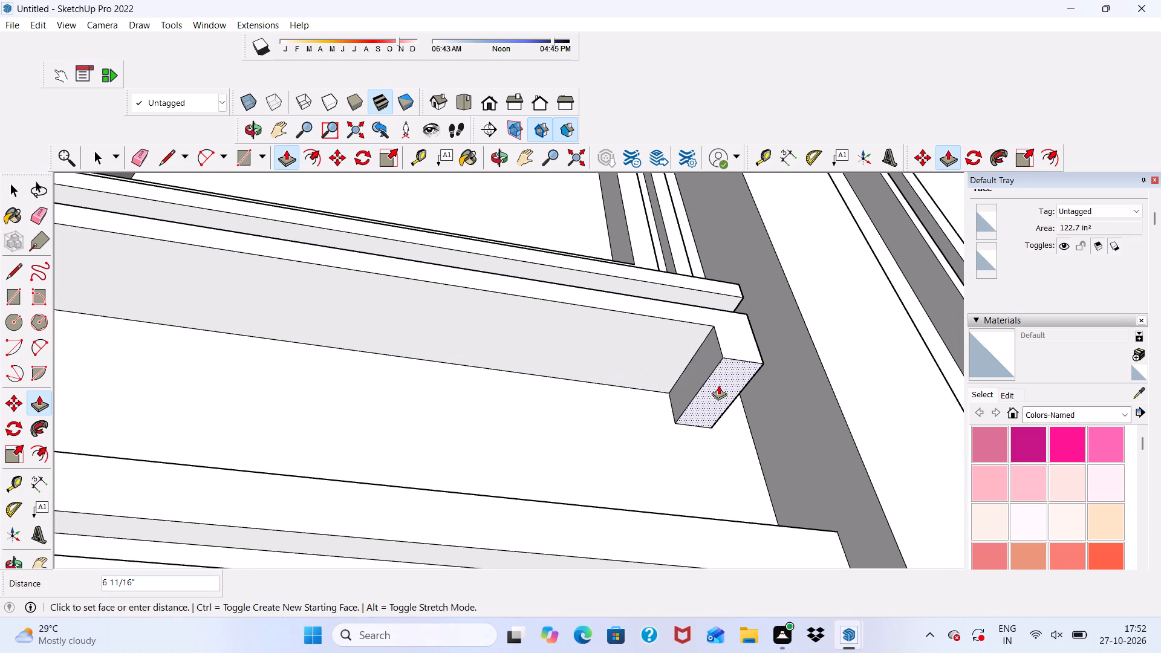
{"action": "key", "text": "3"}
{"action": "key", "text": "shift+quotedbl"}
{"action": "key", "text": "Return"}
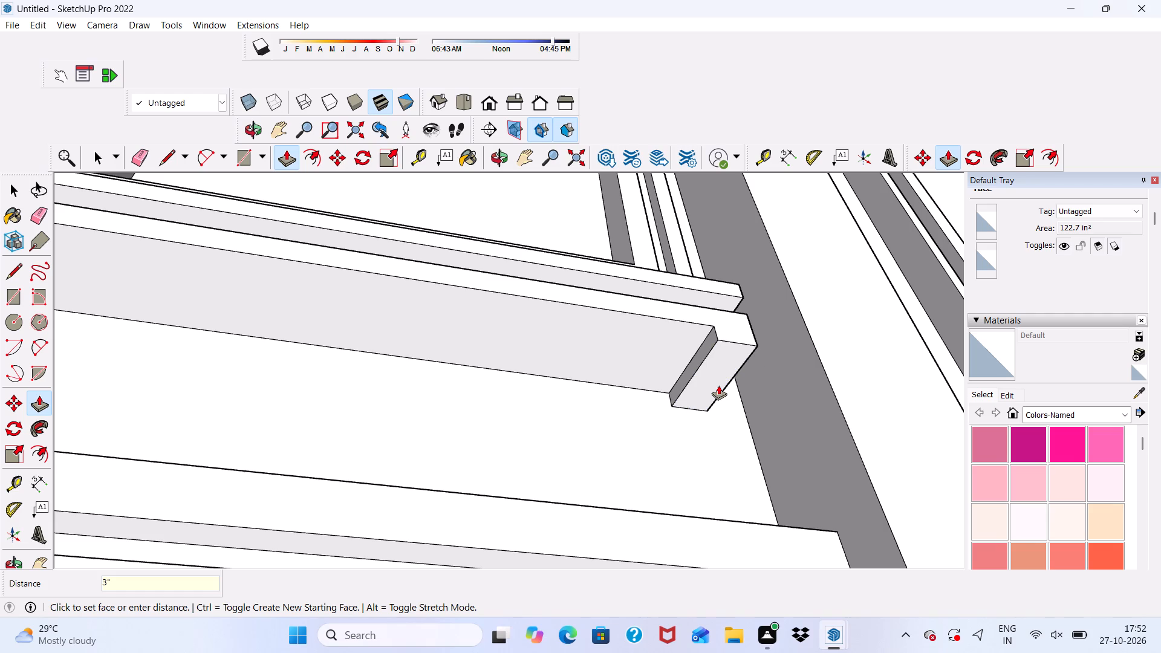
Draw a rectangle about 5 1/2" by 6 13/16" across the middle of the right-hand bracket's underside.
{"action": "left_click", "coordinate": [232, 155]}
{"action": "scroll", "coordinate": [692, 362], "scroll_direction": "up", "scroll_amount": 4}
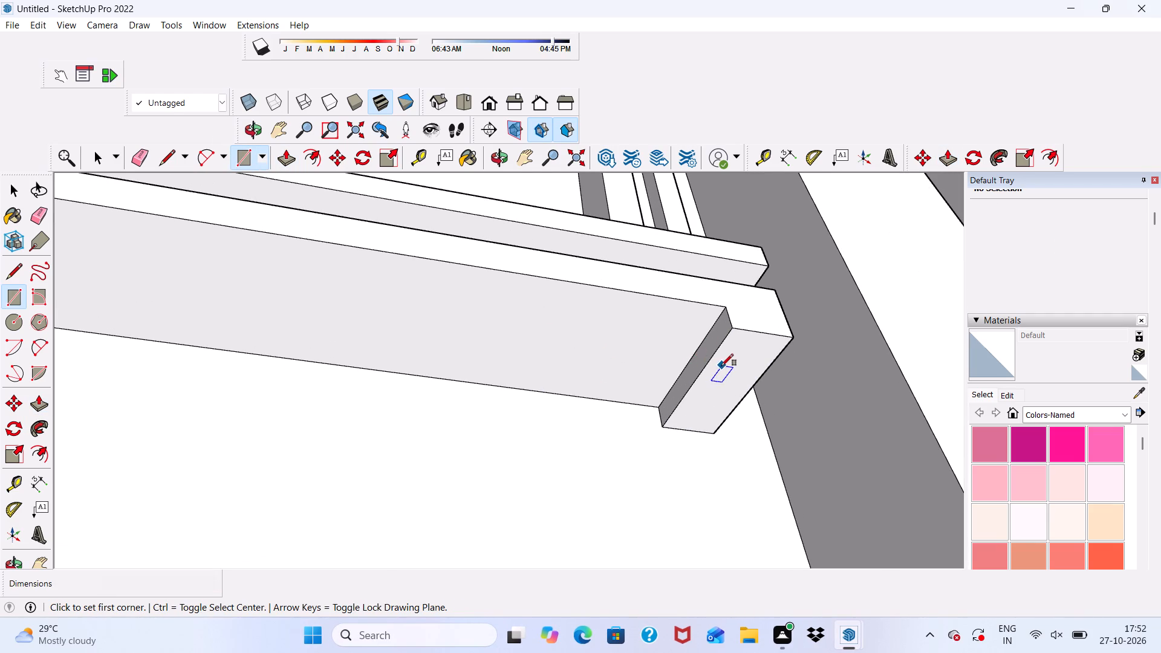
{"action": "left_click", "coordinate": [709, 363]}
{"action": "scroll", "coordinate": [787, 368], "scroll_direction": "up", "scroll_amount": 4}
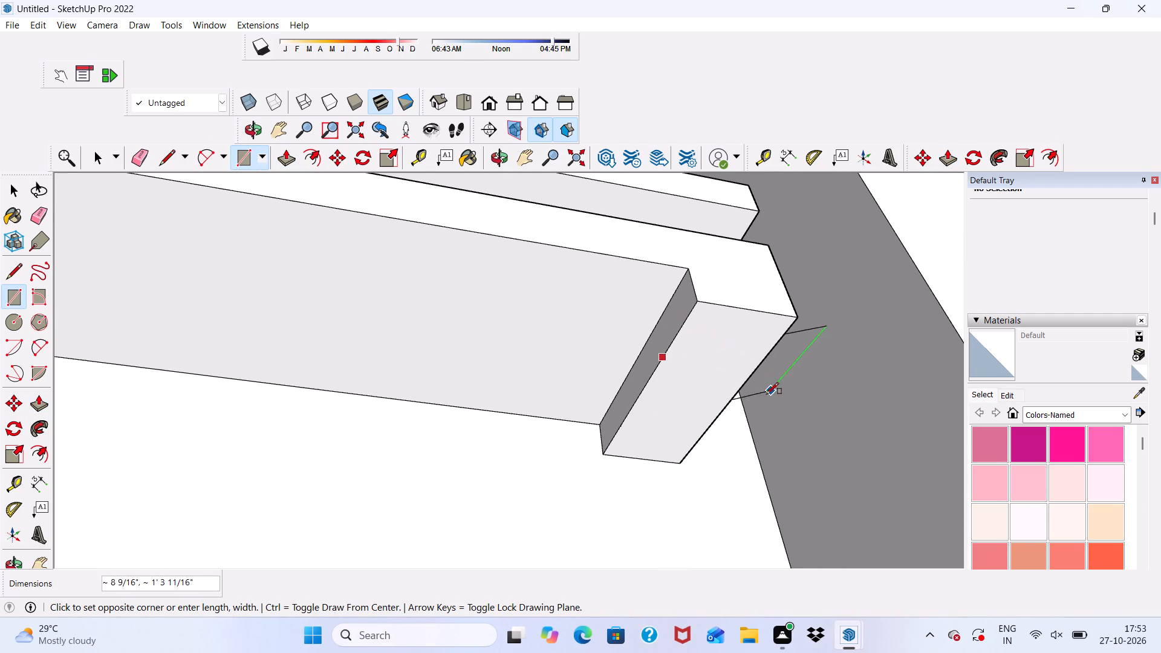
{"action": "left_click", "coordinate": [721, 418]}
Draw a rectangle about 6" by 6 1/16" across the middle of the left-hand bracket's underside.
{"action": "scroll", "coordinate": [726, 290], "scroll_direction": "down", "scroll_amount": 18}
{"action": "scroll", "coordinate": [296, 280], "scroll_direction": "up", "scroll_amount": 2}
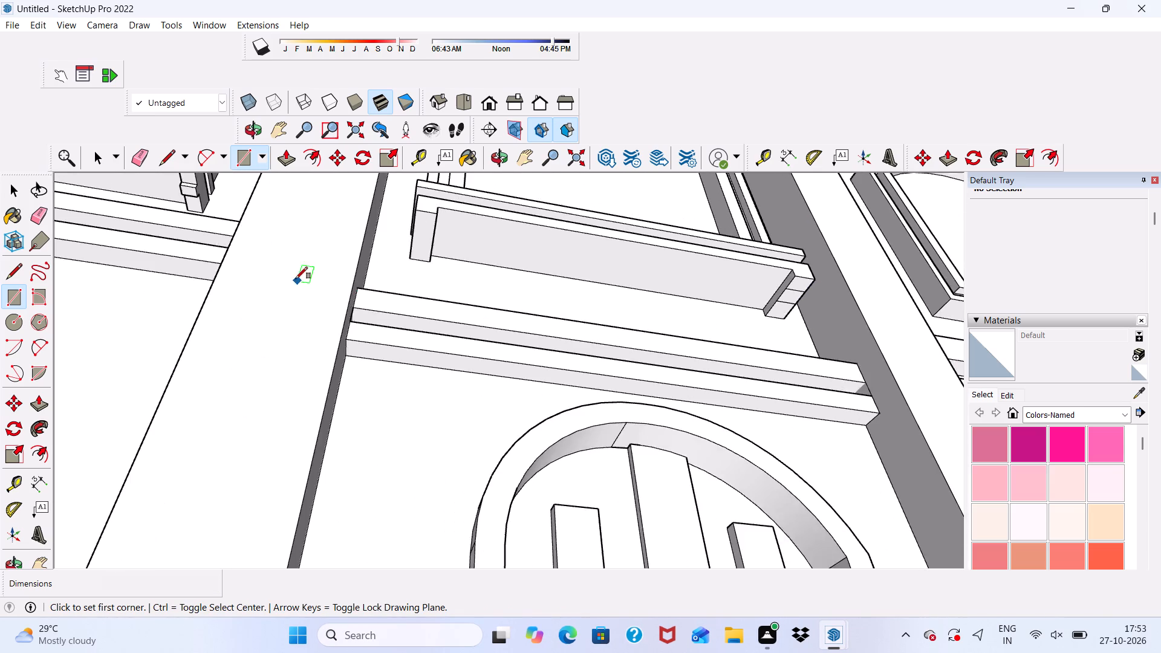
{"action": "scroll", "coordinate": [296, 279], "scroll_direction": "up", "scroll_amount": 4}
{"action": "scroll", "coordinate": [447, 224], "scroll_direction": "up", "scroll_amount": 5}
{"action": "scroll", "coordinate": [499, 216], "scroll_direction": "up", "scroll_amount": 7}
{"action": "scroll", "coordinate": [502, 197], "scroll_direction": "down", "scroll_amount": 3}
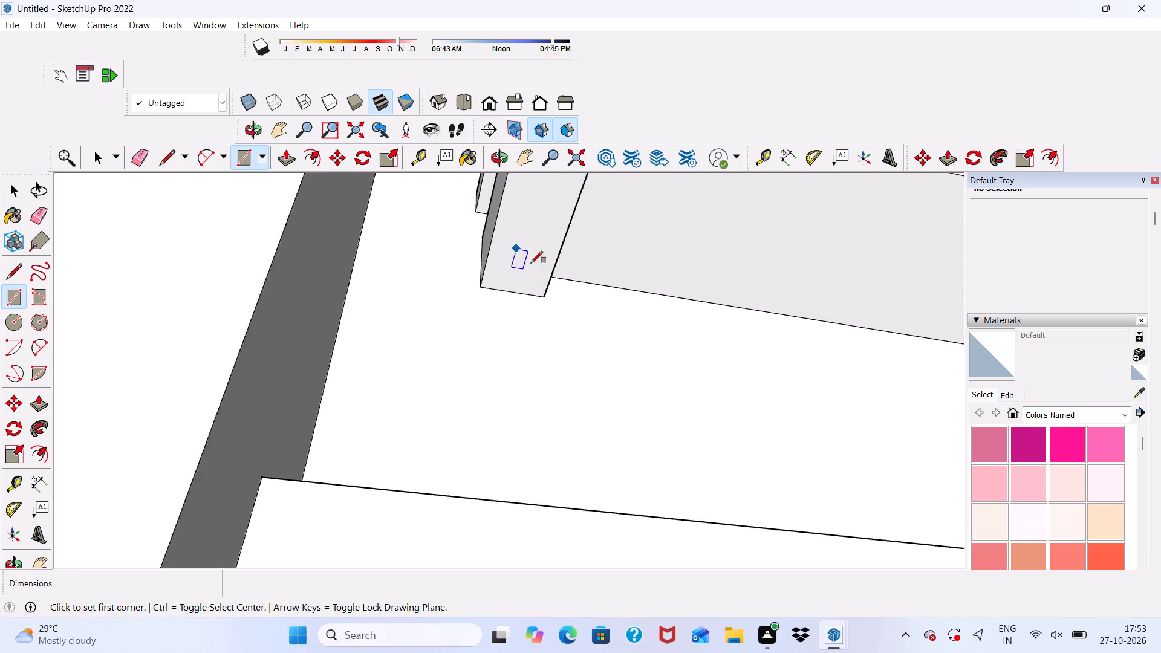
{"action": "scroll", "coordinate": [531, 263], "scroll_direction": "down", "scroll_amount": 9}
{"action": "scroll", "coordinate": [530, 186], "scroll_direction": "up", "scroll_amount": 5}
{"action": "scroll", "coordinate": [566, 261], "scroll_direction": "up", "scroll_amount": 4}
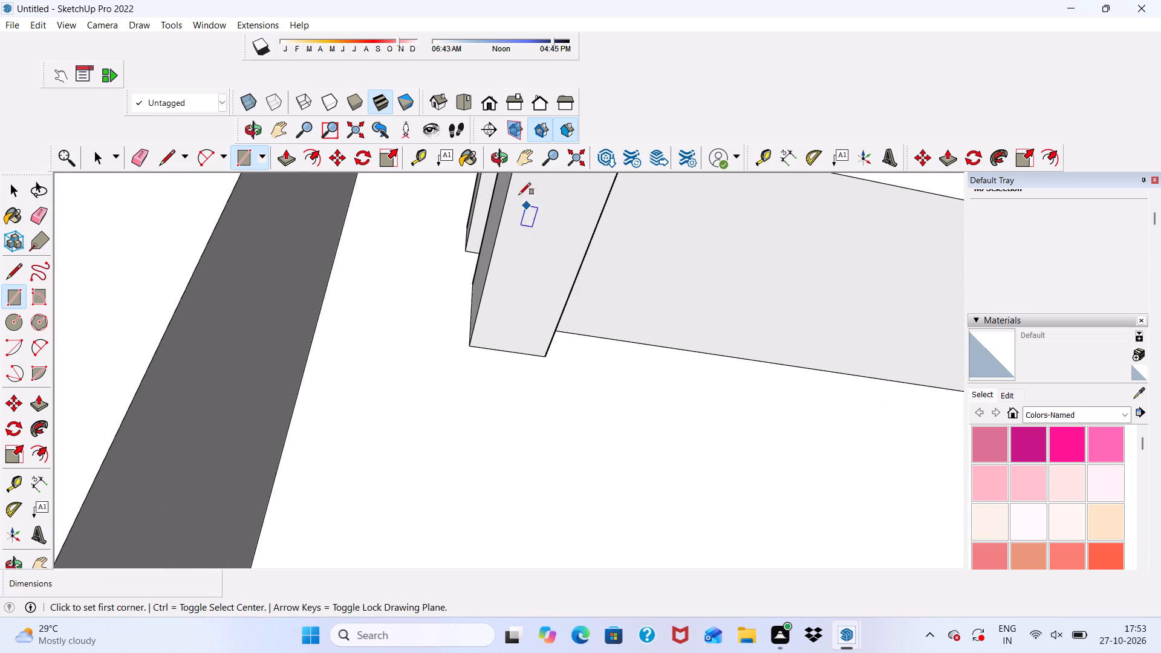
{"action": "left_click", "coordinate": [510, 182]}
{"action": "scroll", "coordinate": [519, 247], "scroll_direction": "down", "scroll_amount": 5}
{"action": "scroll", "coordinate": [555, 273], "scroll_direction": "up", "scroll_amount": 4}
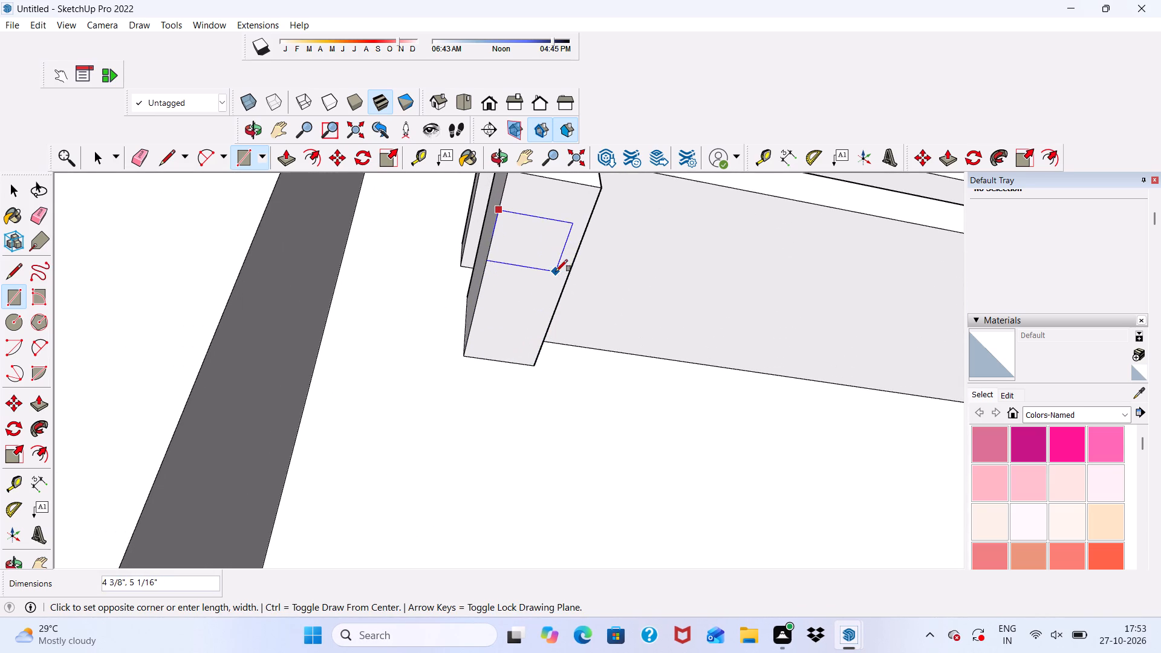
{"action": "left_click", "coordinate": [561, 288]}
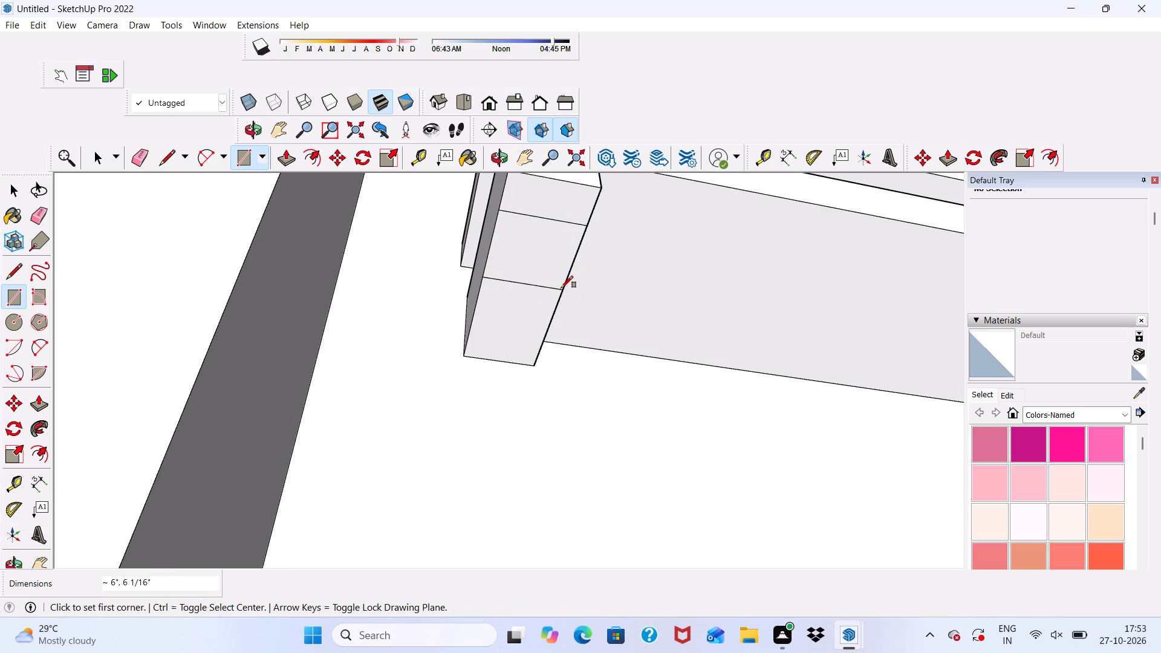
Extrude the middle rectangle on the left-hand bracket's underside about 2 1/2" downward.
{"action": "key", "text": "space"}
{"action": "left_click", "coordinate": [281, 160]}
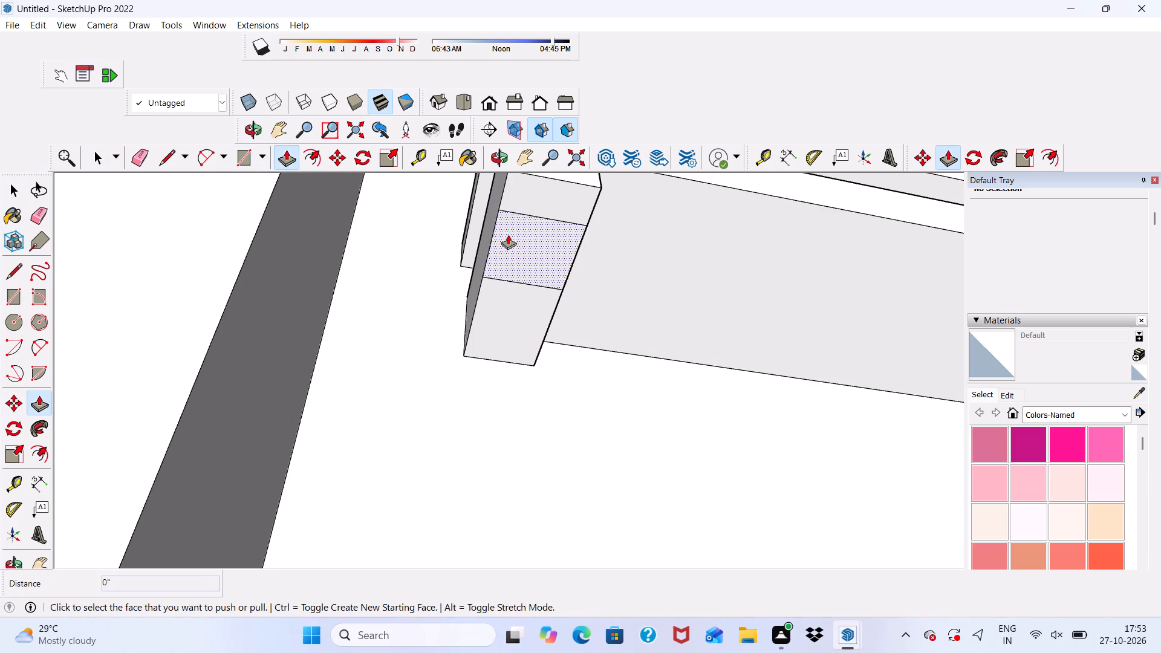
{"action": "left_click", "coordinate": [508, 235]}
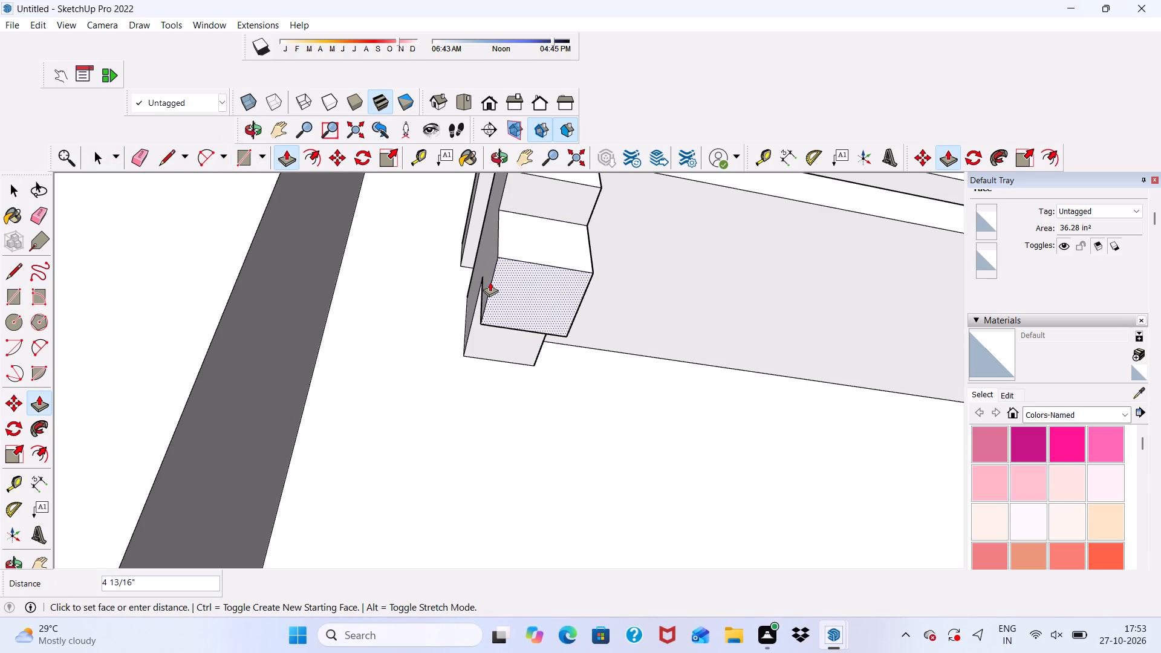
{"action": "key", "text": "3"}
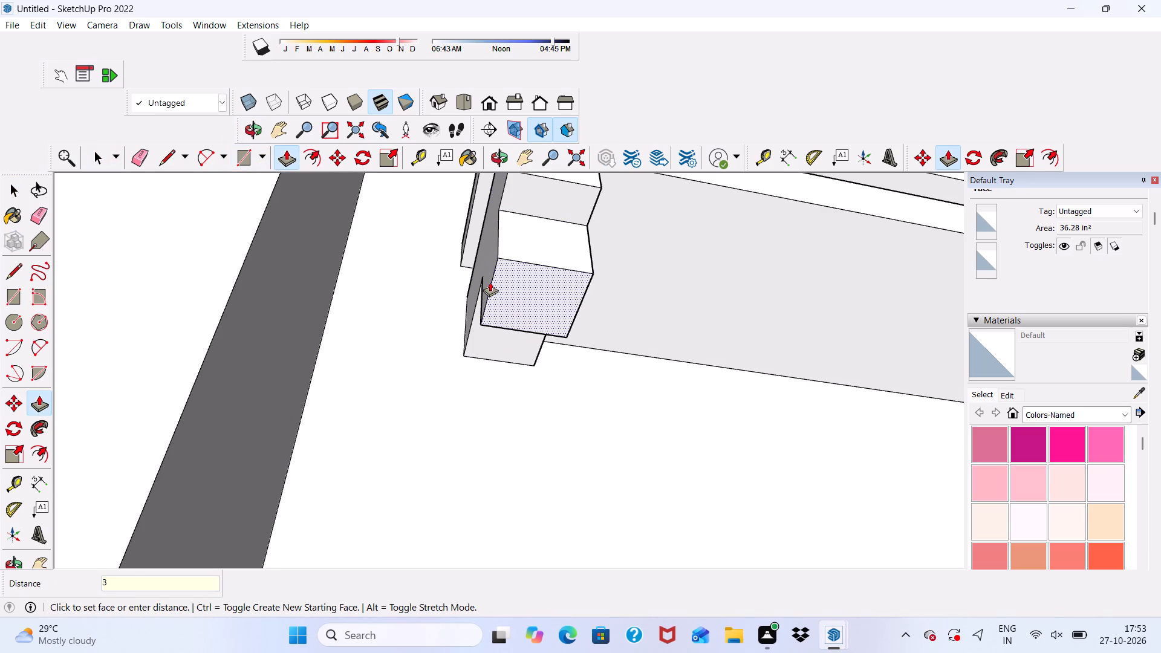
{"action": "key", "text": "BackSpace"}
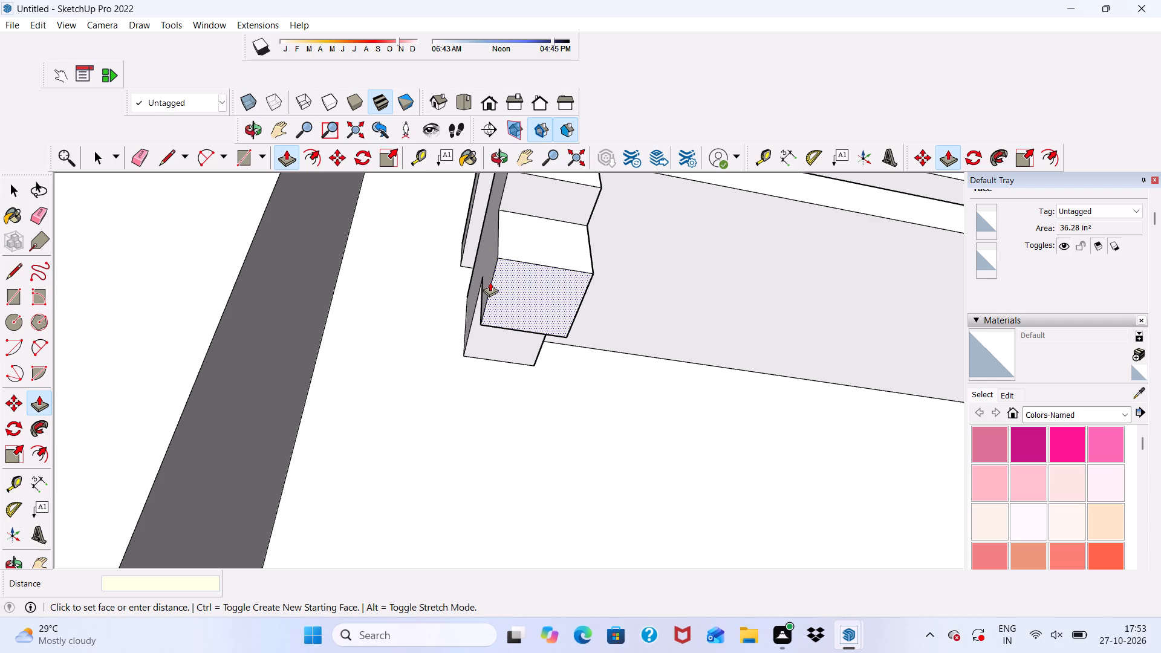
{"action": "left_click", "coordinate": [488, 258]}
{"action": "scroll", "coordinate": [423, 274], "scroll_direction": "down", "scroll_amount": 8}
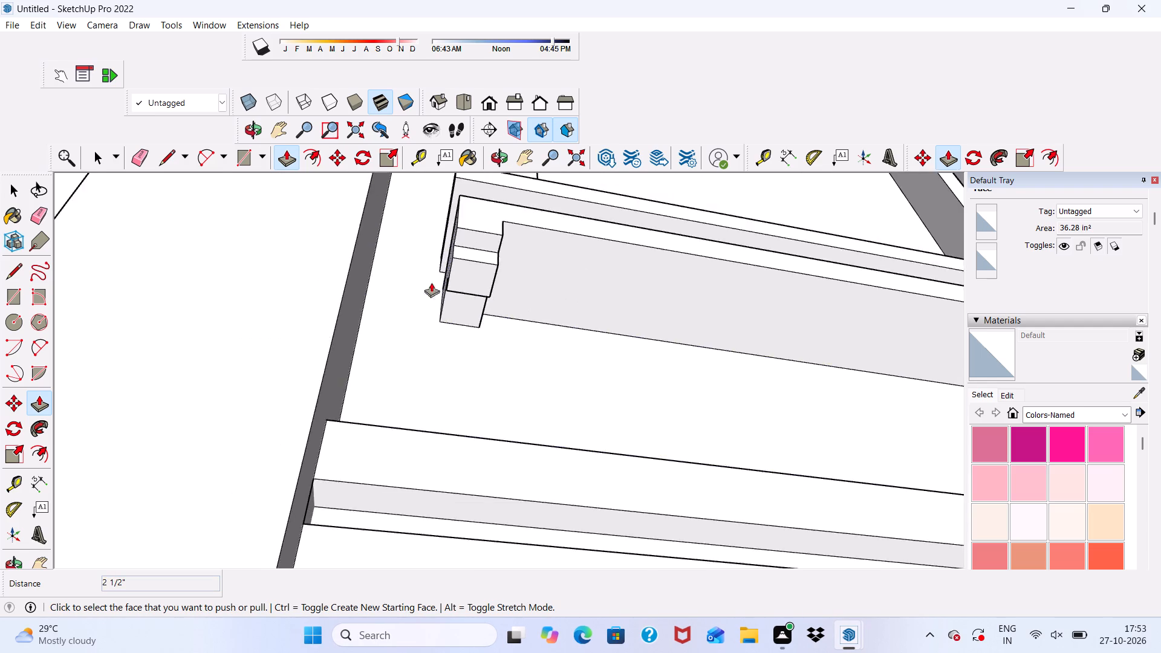
Extrude the middle rectangle on the right-hand bracket's underside a short distance downward.
{"action": "scroll", "coordinate": [431, 282], "scroll_direction": "down", "scroll_amount": 3}
{"action": "scroll", "coordinate": [909, 342], "scroll_direction": "up", "scroll_amount": 10}
{"action": "left_click", "coordinate": [891, 356]}
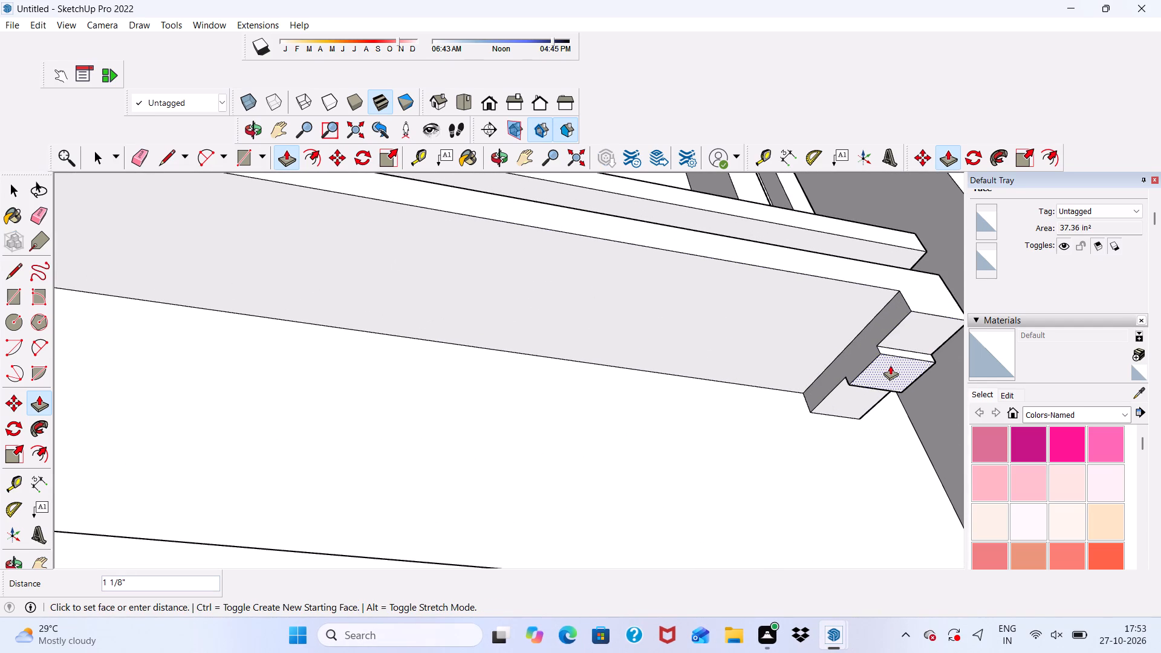
{"action": "left_click", "coordinate": [890, 365]}
Examine the façade from the front and from below, comparing the window sills and brackets across the three columns.
{"action": "scroll", "coordinate": [645, 307], "scroll_direction": "down", "scroll_amount": 10}
{"action": "middle_click_drag", "start_coordinate": [580, 313], "coordinate": [596, 386]}
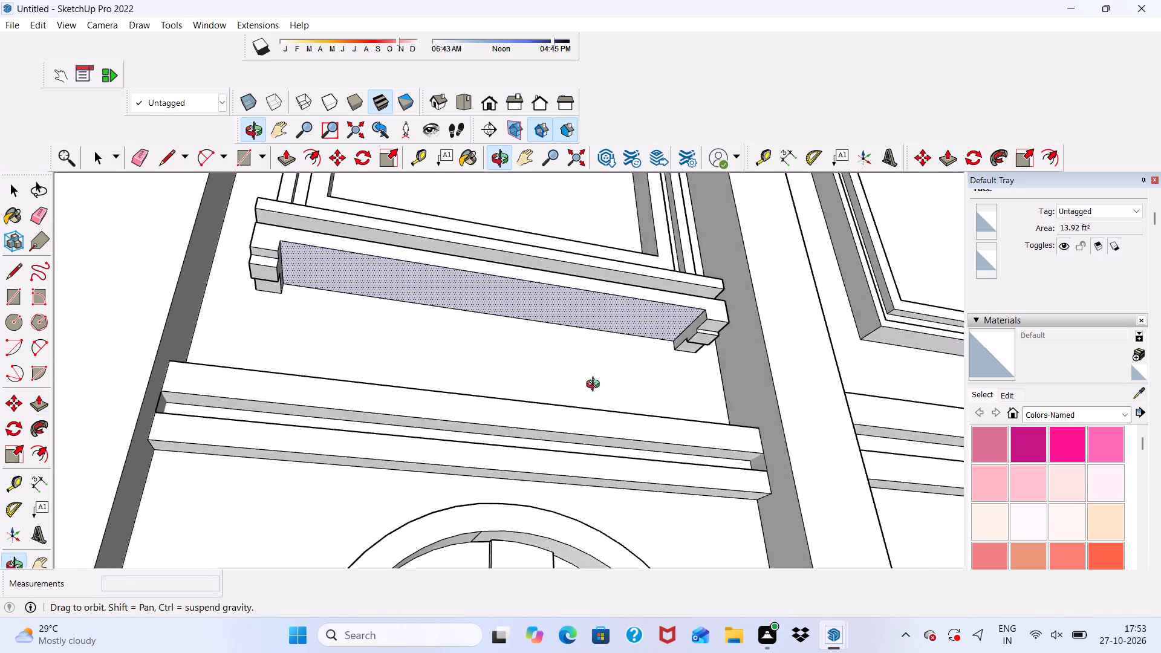
{"action": "middle_click_drag", "start_coordinate": [596, 386], "coordinate": [484, 533]}
{"action": "key", "text": "space"}
{"action": "scroll", "coordinate": [475, 317], "scroll_direction": "up", "scroll_amount": 1}
{"action": "scroll", "coordinate": [414, 312], "scroll_direction": "down", "scroll_amount": 5}
{"action": "scroll", "coordinate": [409, 367], "scroll_direction": "down", "scroll_amount": 6}
{"action": "middle_click_drag", "start_coordinate": [414, 401], "coordinate": [439, 343]}
{"action": "scroll", "coordinate": [440, 349], "scroll_direction": "down", "scroll_amount": 11}
{"action": "scroll", "coordinate": [528, 337], "scroll_direction": "down", "scroll_amount": 4}
{"action": "scroll", "coordinate": [509, 212], "scroll_direction": "up", "scroll_amount": 2}
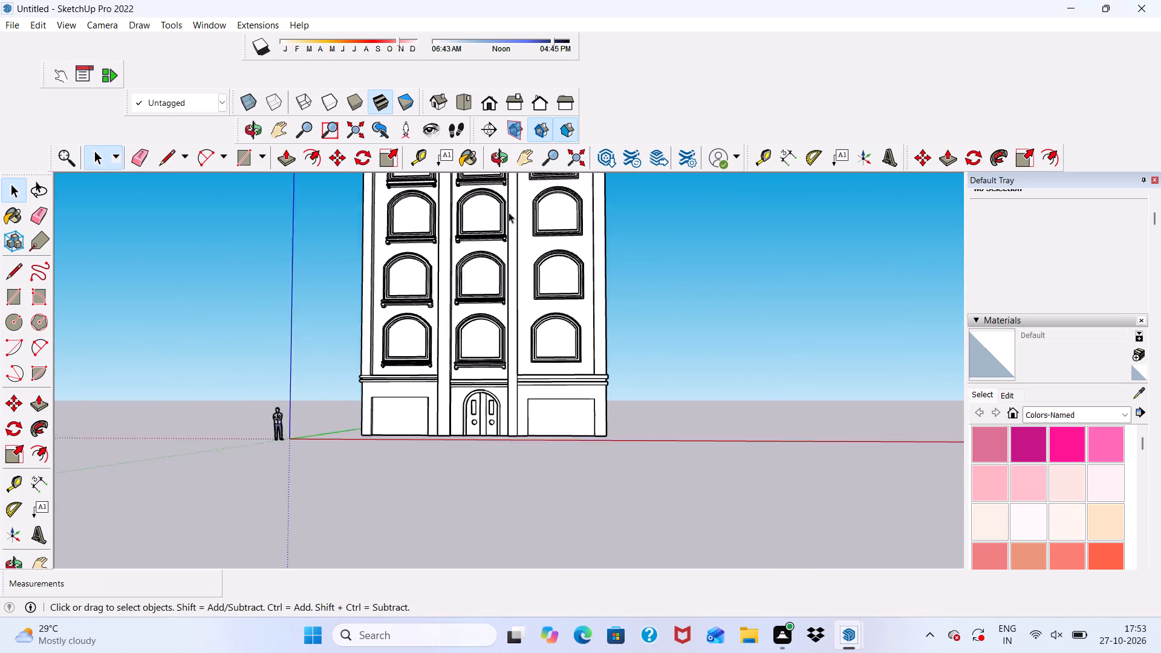
{"action": "scroll", "coordinate": [509, 212], "scroll_direction": "up", "scroll_amount": 5}
{"action": "scroll", "coordinate": [458, 240], "scroll_direction": "down", "scroll_amount": 1}
{"action": "left_click", "coordinate": [489, 97]}
{"action": "scroll", "coordinate": [501, 320], "scroll_direction": "up", "scroll_amount": 2}
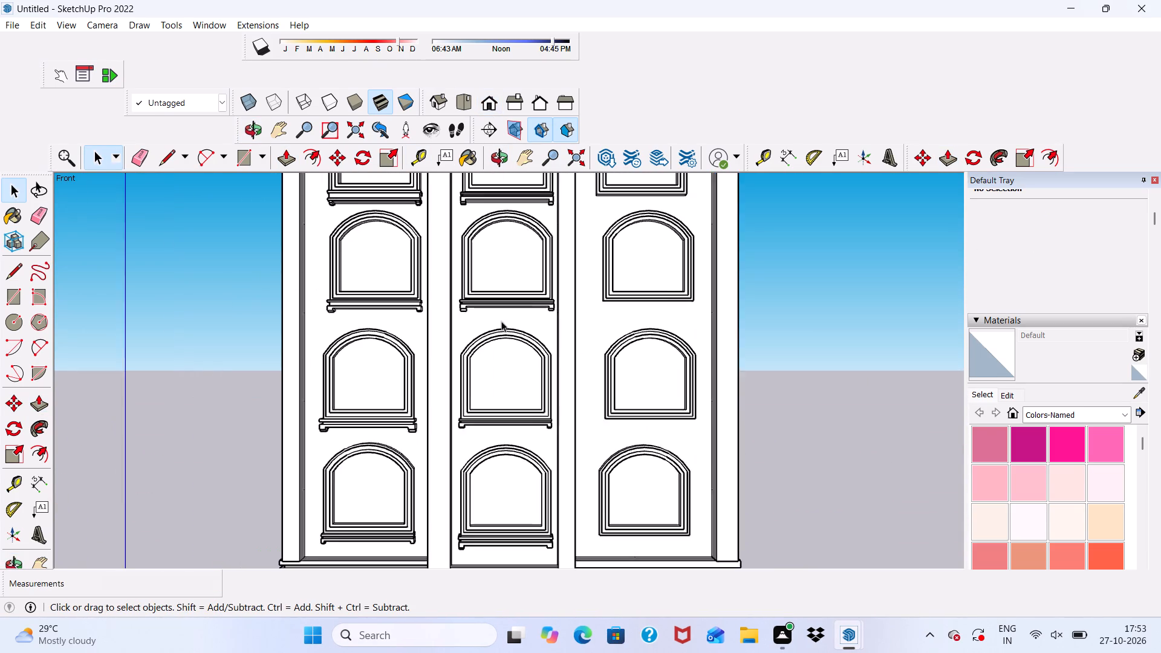
{"action": "scroll", "coordinate": [501, 378], "scroll_direction": "down", "scroll_amount": 6}
{"action": "scroll", "coordinate": [522, 256], "scroll_direction": "up", "scroll_amount": 4}
{"action": "scroll", "coordinate": [613, 404], "scroll_direction": "up", "scroll_amount": 6}
{"action": "middle_click_drag", "start_coordinate": [613, 404], "coordinate": [609, 254]}
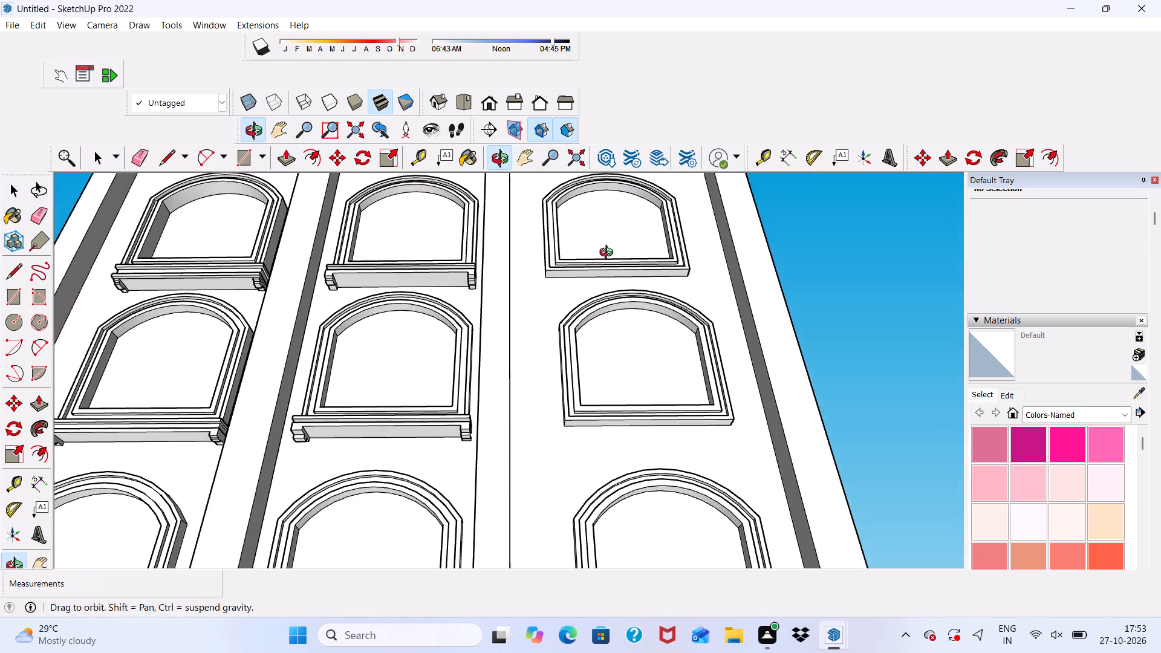
{"action": "middle_click_drag", "start_coordinate": [609, 254], "coordinate": [633, 403]}
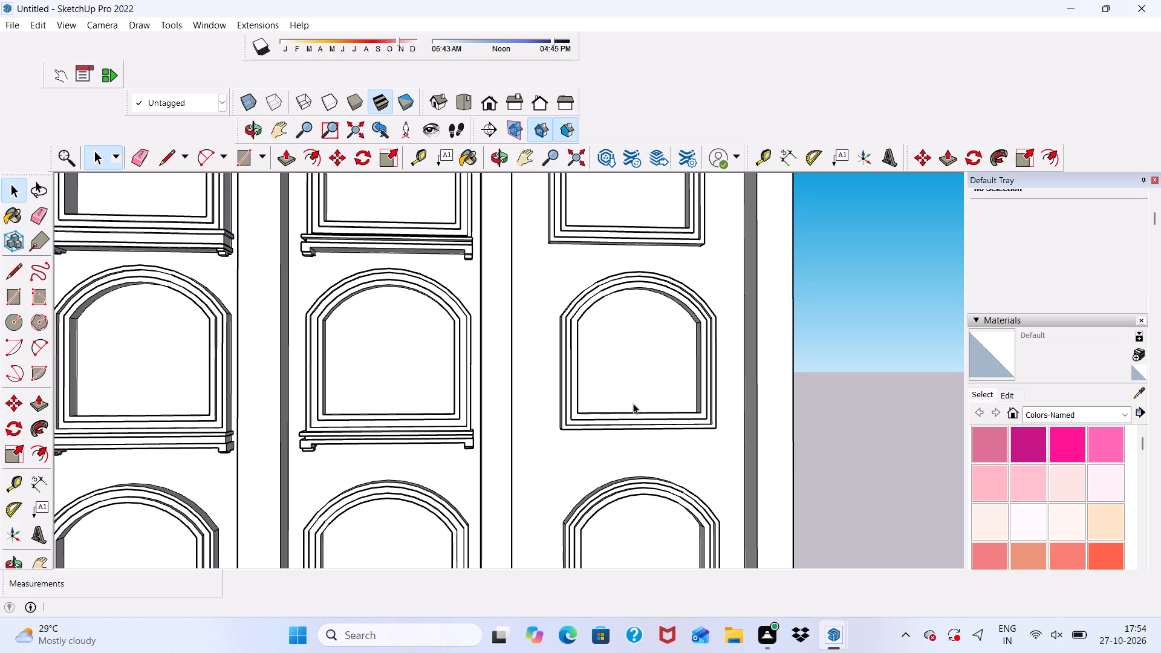
{"action": "scroll", "coordinate": [635, 394], "scroll_direction": "down", "scroll_amount": 12}
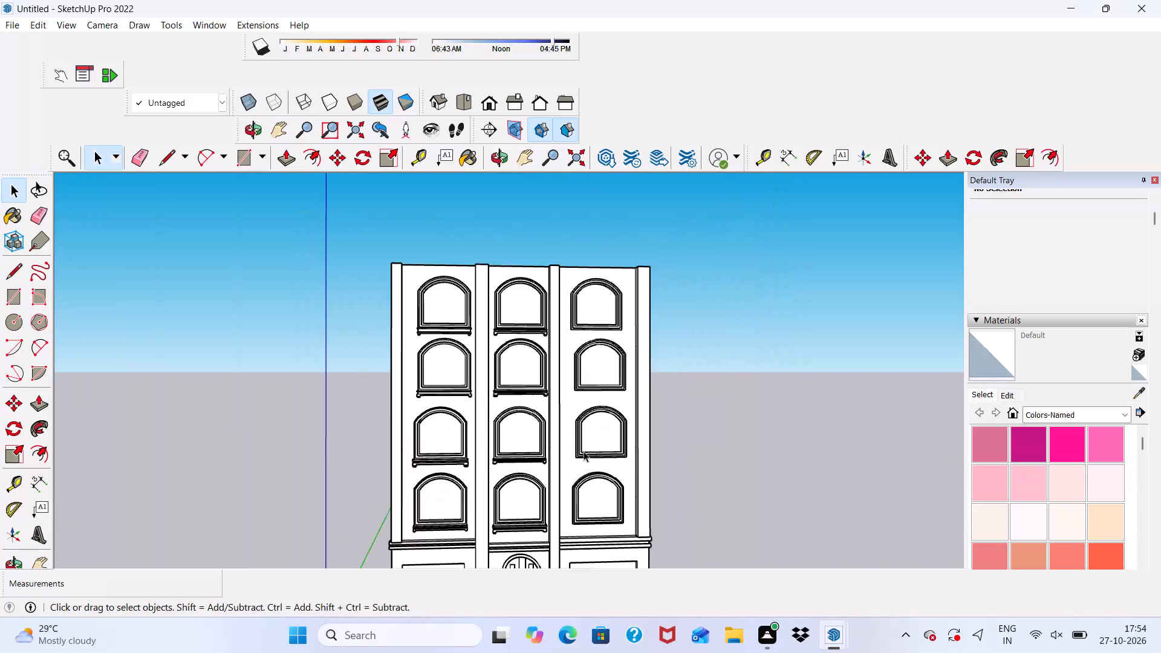
{"action": "scroll", "coordinate": [614, 467], "scroll_direction": "up", "scroll_amount": 5}
{"action": "scroll", "coordinate": [548, 222], "scroll_direction": "down", "scroll_amount": 10}
{"action": "scroll", "coordinate": [561, 413], "scroll_direction": "up", "scroll_amount": 5}
{"action": "scroll", "coordinate": [561, 413], "scroll_direction": "down", "scroll_amount": 3}
{"action": "scroll", "coordinate": [557, 446], "scroll_direction": "up", "scroll_amount": 10}
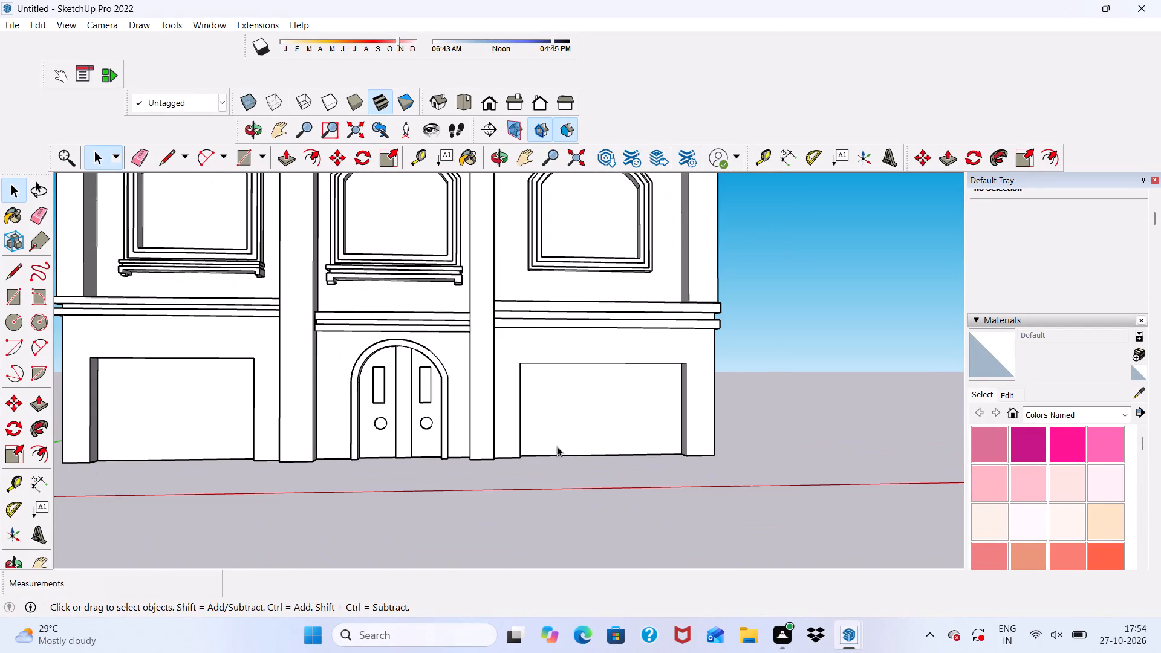
{"action": "scroll", "coordinate": [538, 207], "scroll_direction": "down", "scroll_amount": 2}
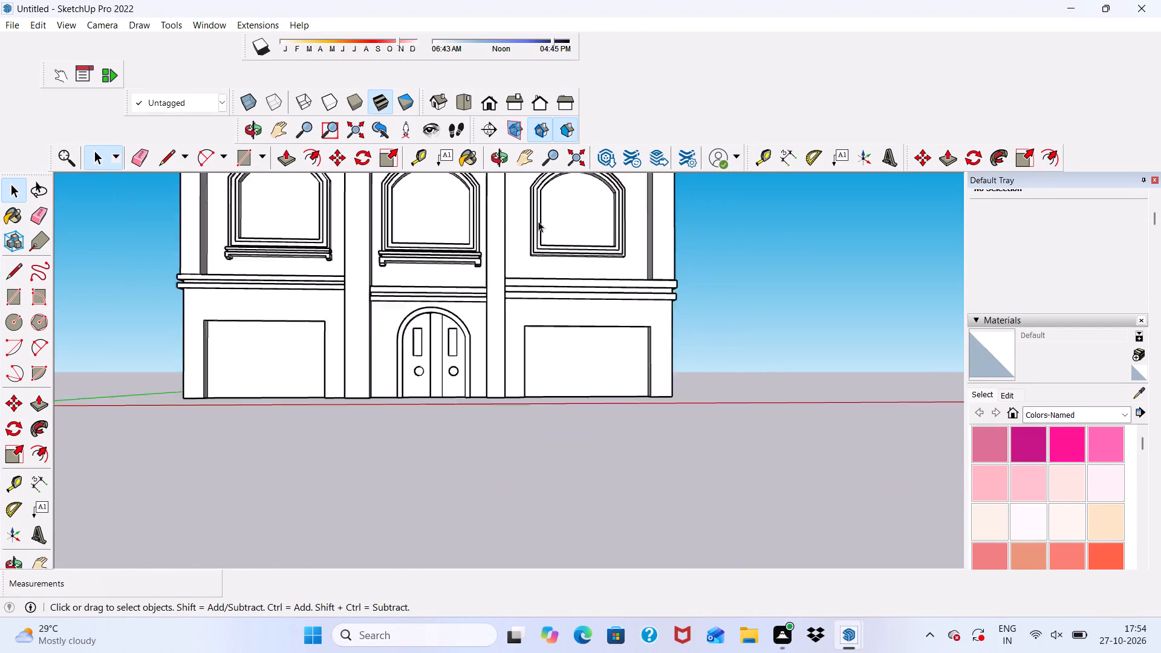
Draw a rectangle about 10' 1 3/8" by 8 5/8" on the wall directly beneath the right column's lowest window frame.
{"action": "scroll", "coordinate": [538, 221], "scroll_direction": "down", "scroll_amount": 8}
{"action": "scroll", "coordinate": [552, 242], "scroll_direction": "up", "scroll_amount": 12}
{"action": "middle_click_drag", "start_coordinate": [542, 336], "coordinate": [538, 294]}
{"action": "left_click", "coordinate": [238, 160]}
{"action": "scroll", "coordinate": [784, 336], "scroll_direction": "up", "scroll_amount": 4}
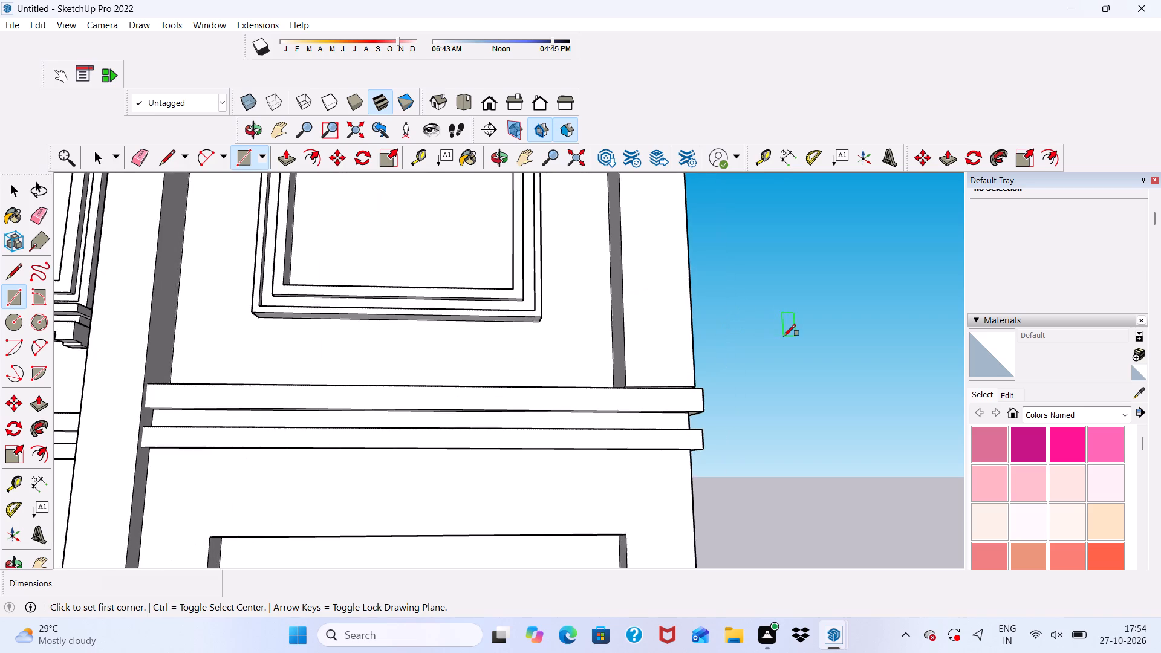
{"action": "scroll", "coordinate": [279, 356], "scroll_direction": "up", "scroll_amount": 9}
{"action": "scroll", "coordinate": [230, 293], "scroll_direction": "up", "scroll_amount": 4}
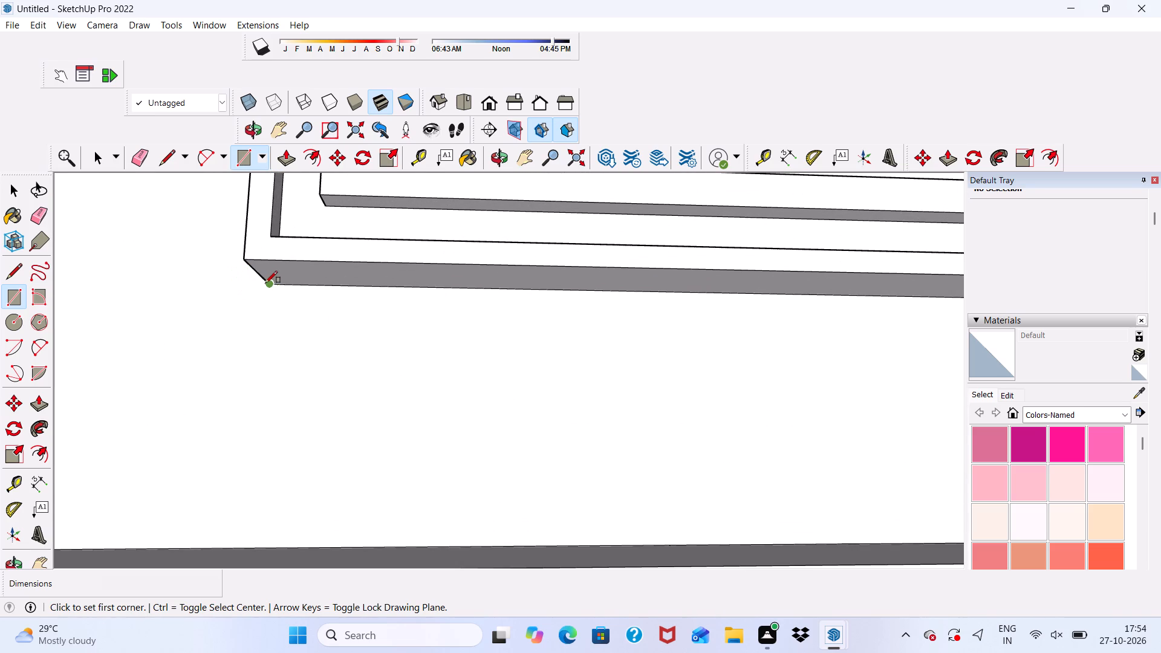
{"action": "left_click", "coordinate": [265, 283]}
{"action": "scroll", "coordinate": [340, 345], "scroll_direction": "down", "scroll_amount": 4}
{"action": "scroll", "coordinate": [513, 327], "scroll_direction": "down", "scroll_amount": 7}
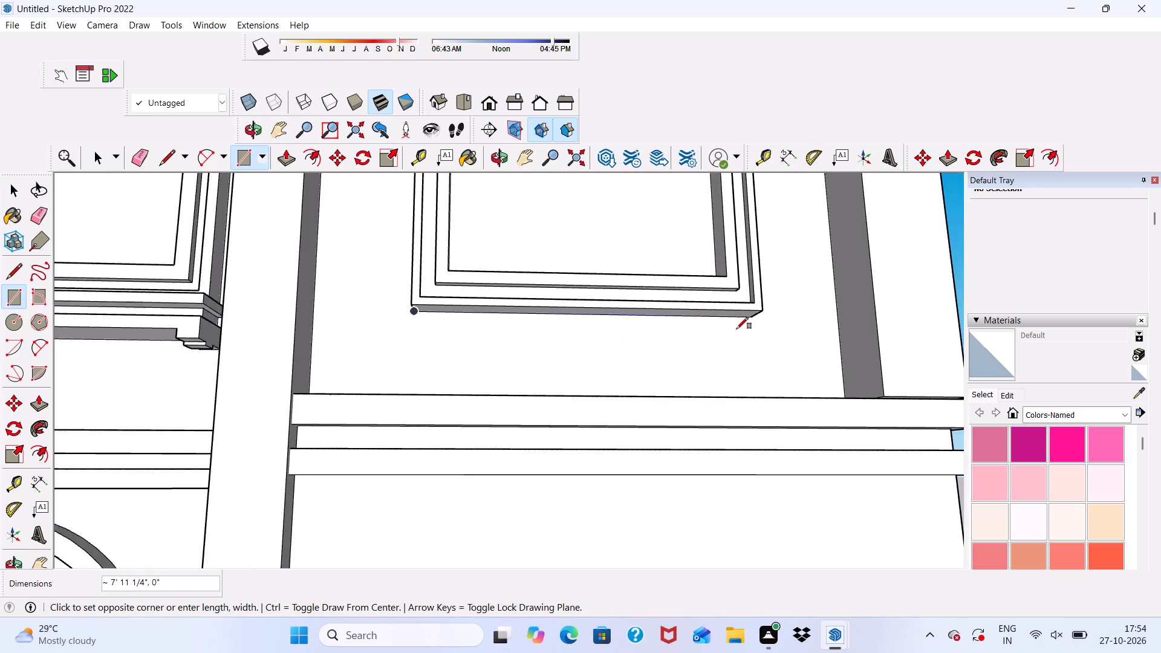
{"action": "scroll", "coordinate": [801, 327], "scroll_direction": "up", "scroll_amount": 5}
{"action": "scroll", "coordinate": [738, 349], "scroll_direction": "up", "scroll_amount": 4}
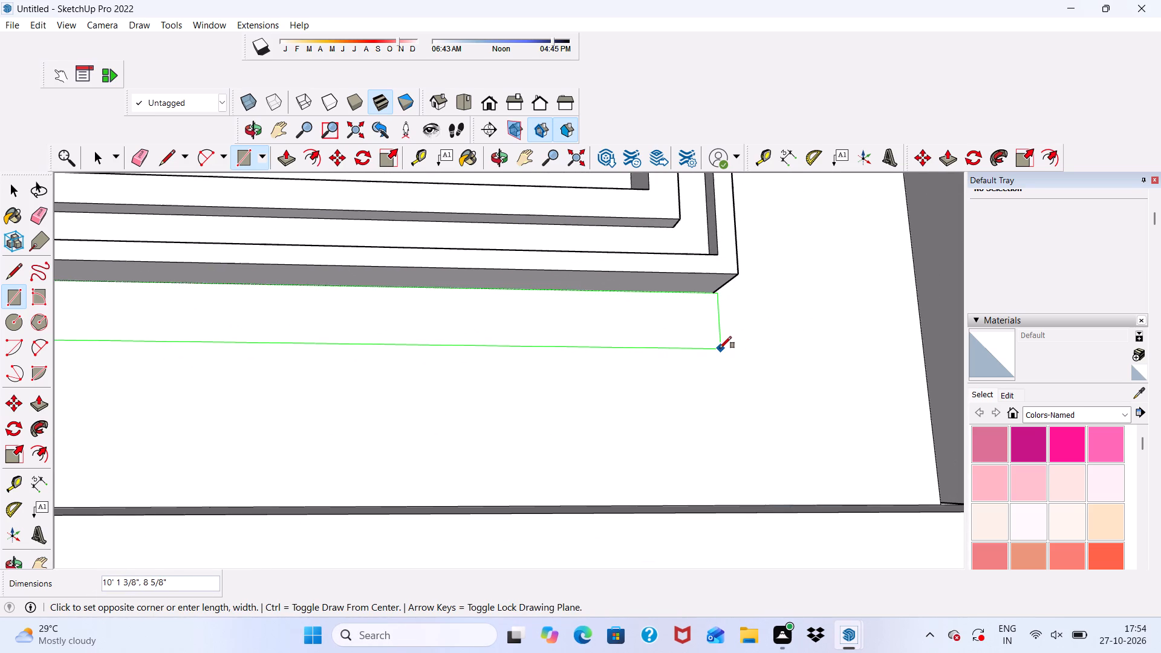
{"action": "left_click", "coordinate": [720, 348]}
Extrude the new rectangle beneath the right column's lowest window 1' outward to form a sill.
{"action": "key", "text": "space"}
{"action": "left_click", "coordinate": [553, 317]}
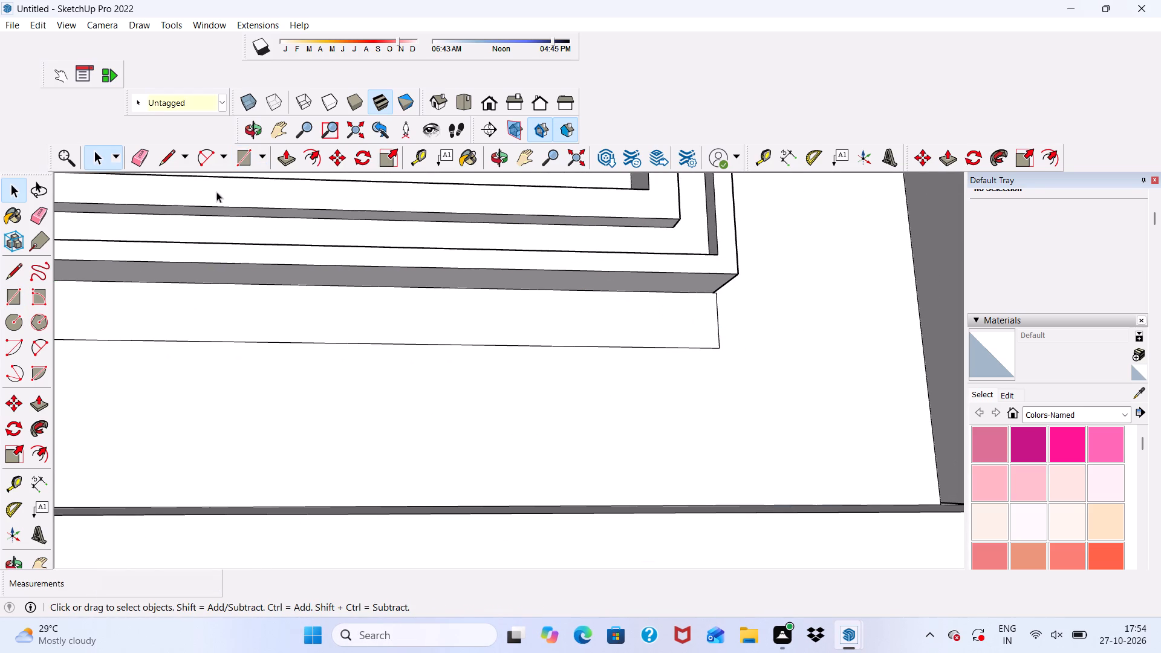
{"action": "left_click", "coordinate": [272, 162]}
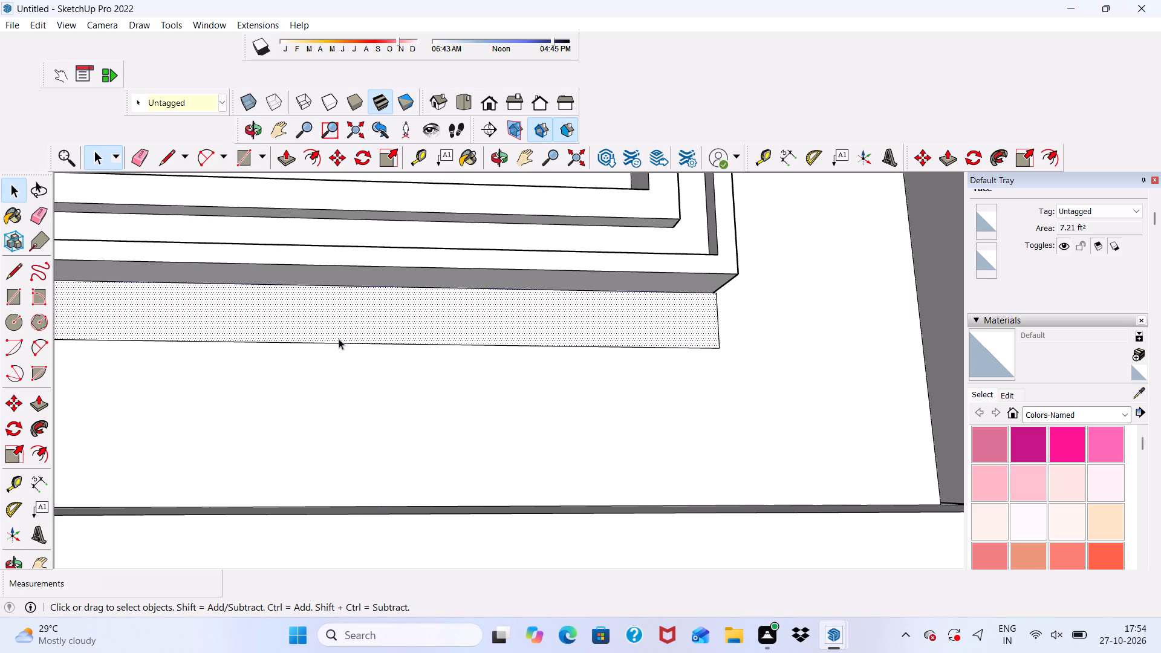
{"action": "left_click", "coordinate": [290, 172]}
{"action": "left_click", "coordinate": [287, 163]}
{"action": "left_click", "coordinate": [300, 305]}
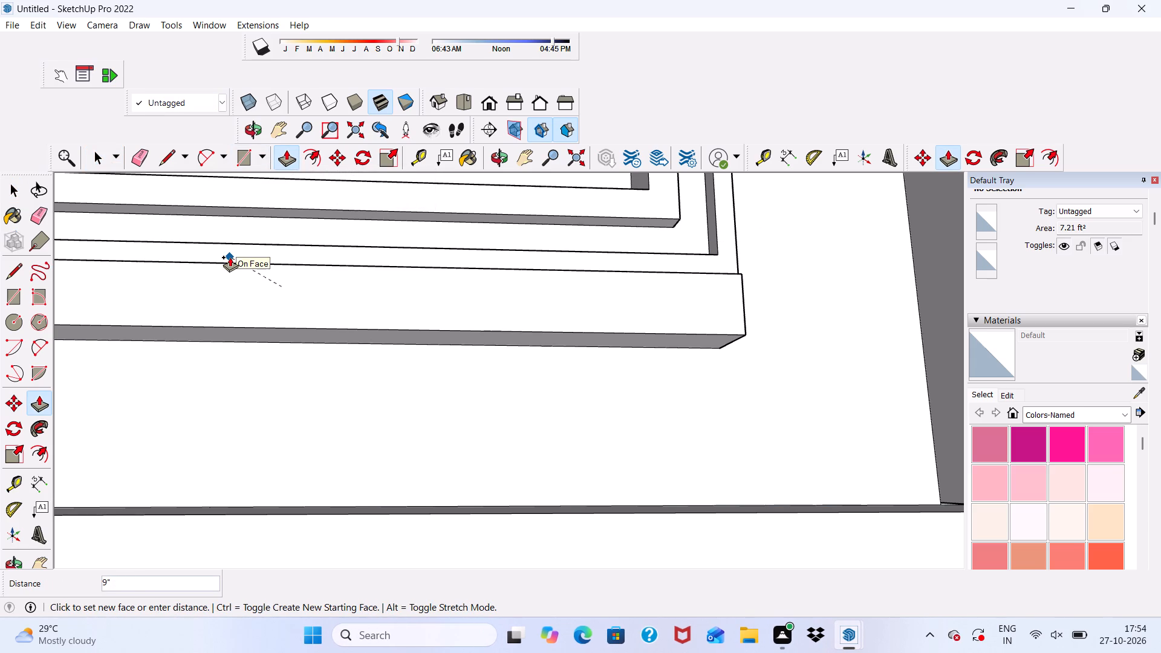
{"action": "type", "text": "1'"}
{"action": "key", "text": "Return"}
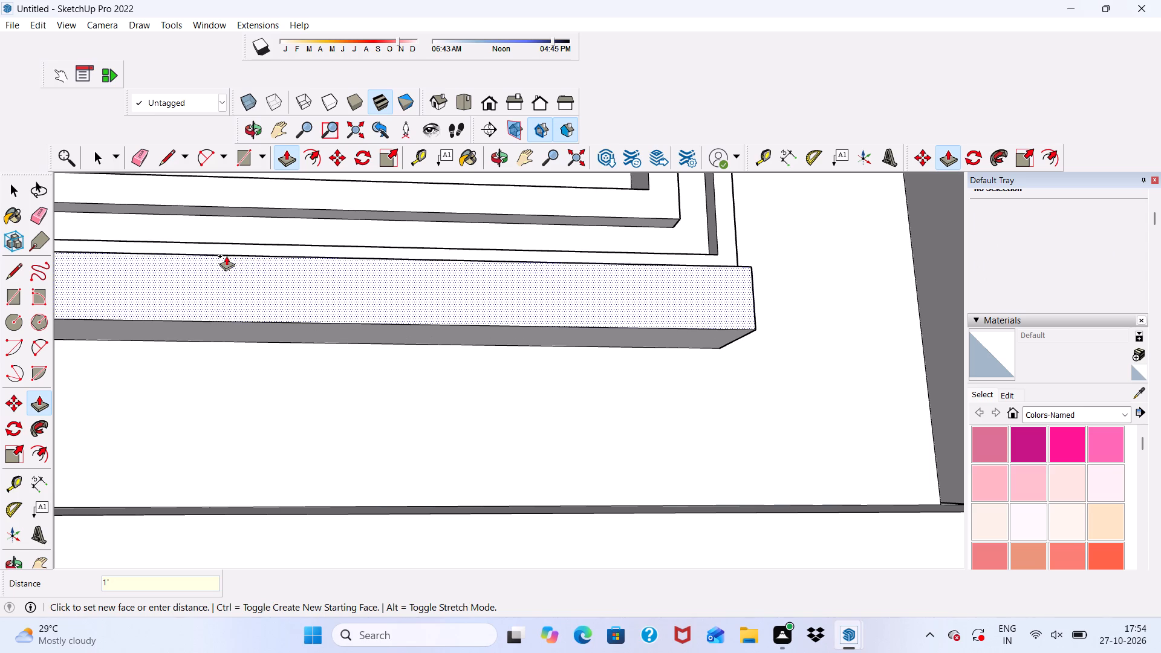
{"action": "key", "text": "space"}
Draw a rectangle about 10' 1 3/16" by 2 3/16" along the upper edge of the right column's lowest sill front face.
{"action": "scroll", "coordinate": [233, 234], "scroll_direction": "down", "scroll_amount": 4}
{"action": "scroll", "coordinate": [378, 258], "scroll_direction": "down", "scroll_amount": 2}
{"action": "middle_click_drag", "start_coordinate": [378, 258], "coordinate": [355, 426]}
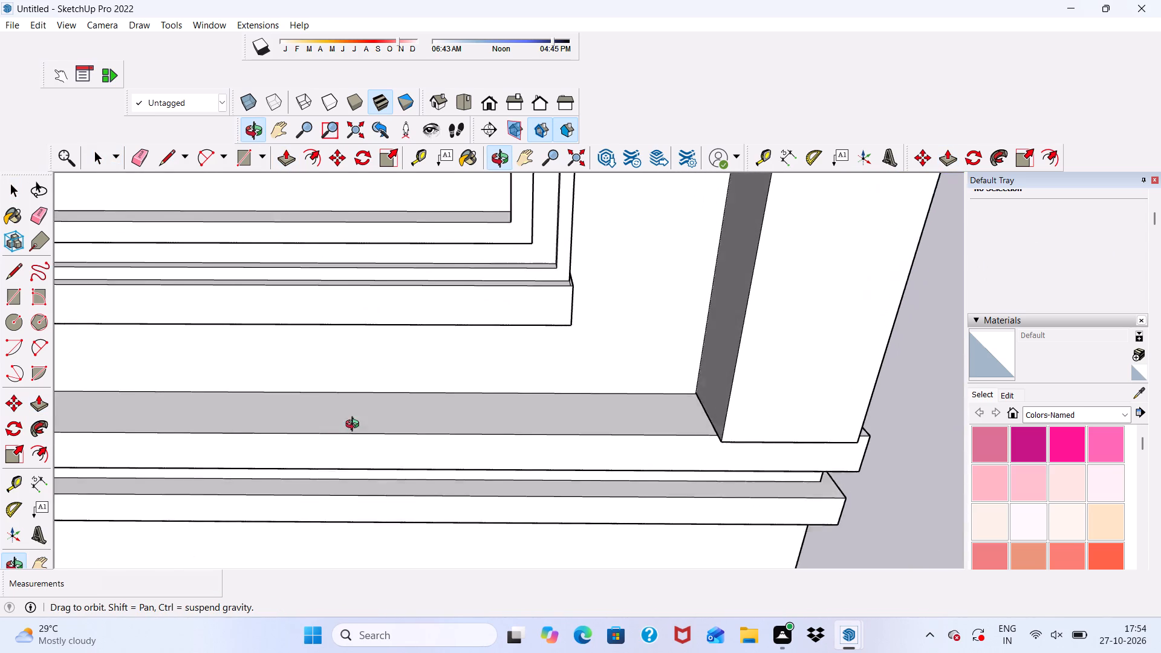
{"action": "middle_click_drag", "start_coordinate": [355, 426], "coordinate": [320, 441]}
{"action": "left_click", "coordinate": [244, 157]}
{"action": "scroll", "coordinate": [259, 184], "scroll_direction": "down", "scroll_amount": 5}
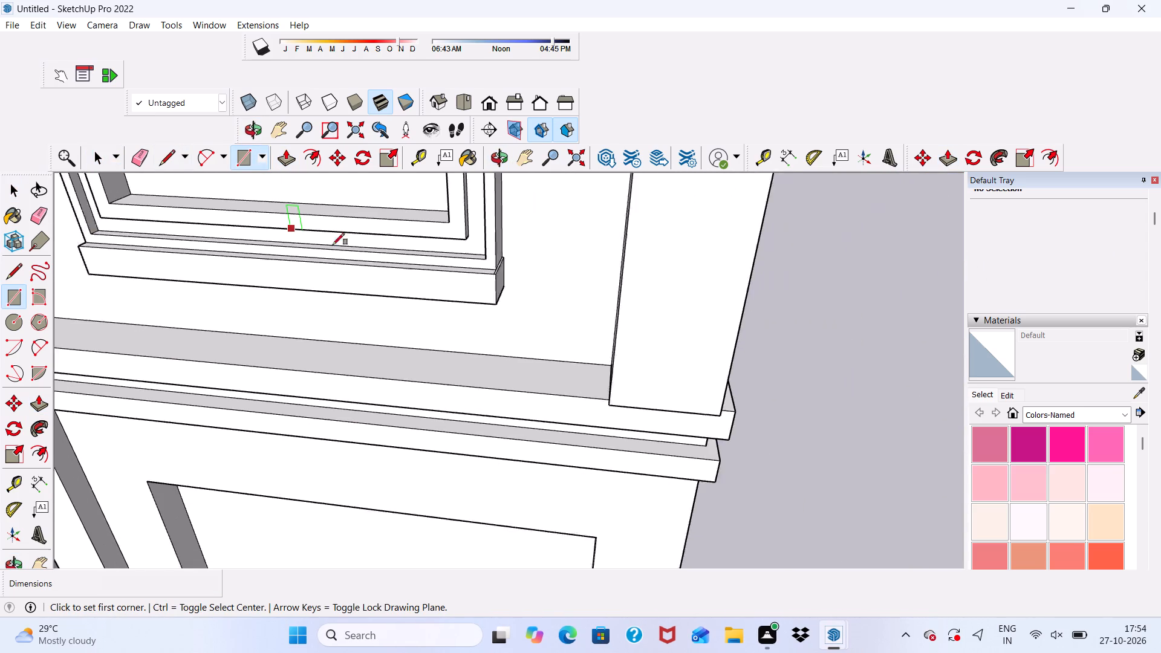
{"action": "scroll", "coordinate": [15, 265], "scroll_direction": "up", "scroll_amount": 5}
{"action": "scroll", "coordinate": [16, 256], "scroll_direction": "down", "scroll_amount": 10}
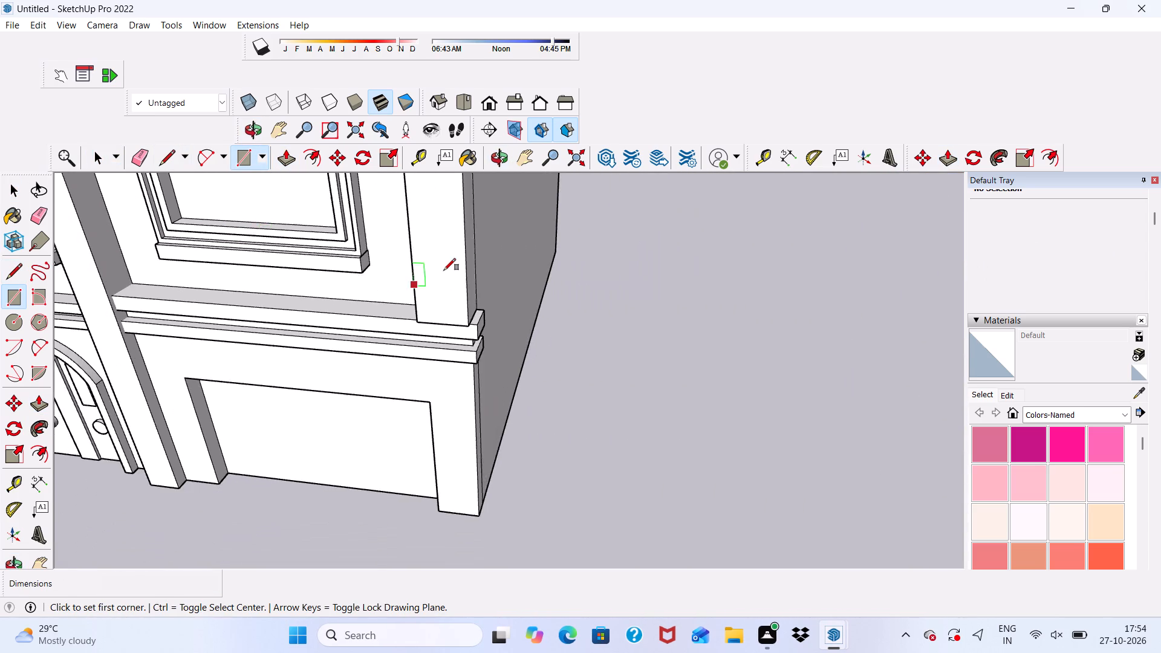
{"action": "scroll", "coordinate": [444, 261], "scroll_direction": "down", "scroll_amount": 5}
{"action": "scroll", "coordinate": [210, 250], "scroll_direction": "up", "scroll_amount": 5}
{"action": "scroll", "coordinate": [301, 276], "scroll_direction": "up", "scroll_amount": 11}
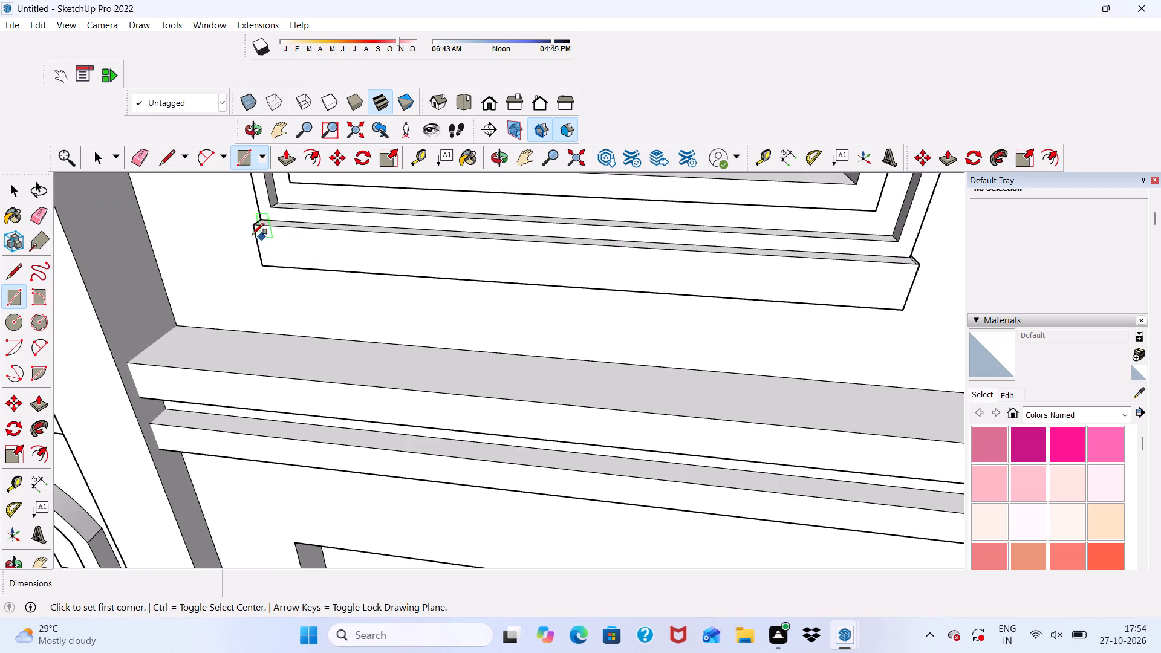
{"action": "scroll", "coordinate": [252, 235], "scroll_direction": "up", "scroll_amount": 3}
{"action": "left_click", "coordinate": [258, 221]}
{"action": "scroll", "coordinate": [261, 267], "scroll_direction": "down", "scroll_amount": 8}
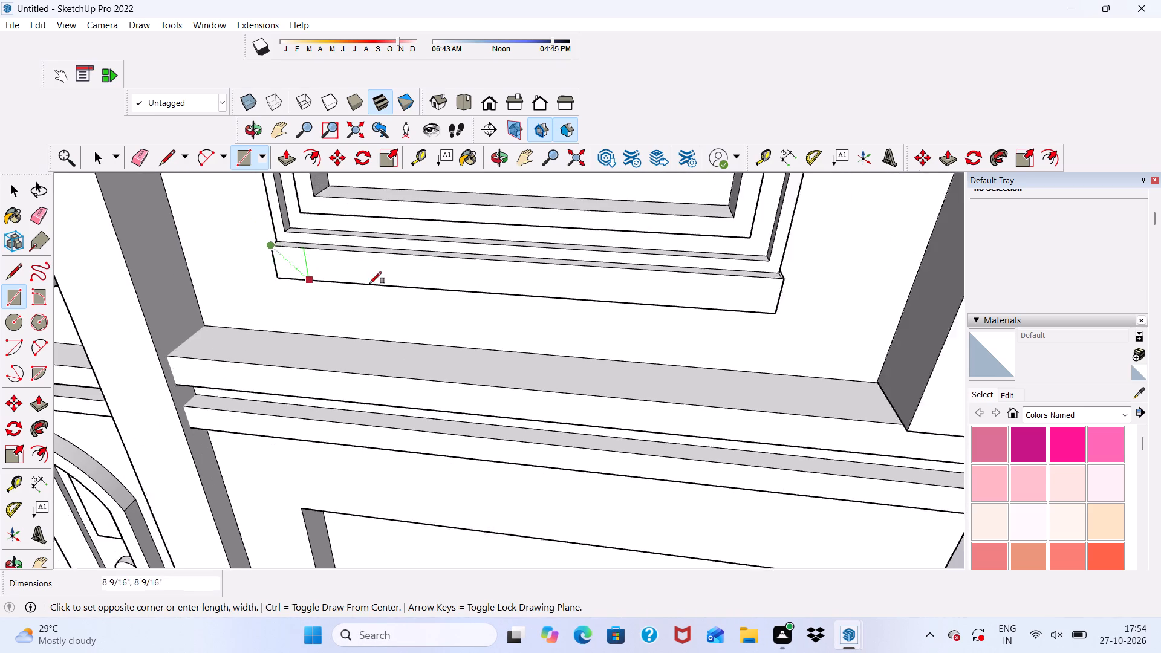
{"action": "scroll", "coordinate": [743, 278], "scroll_direction": "up", "scroll_amount": 11}
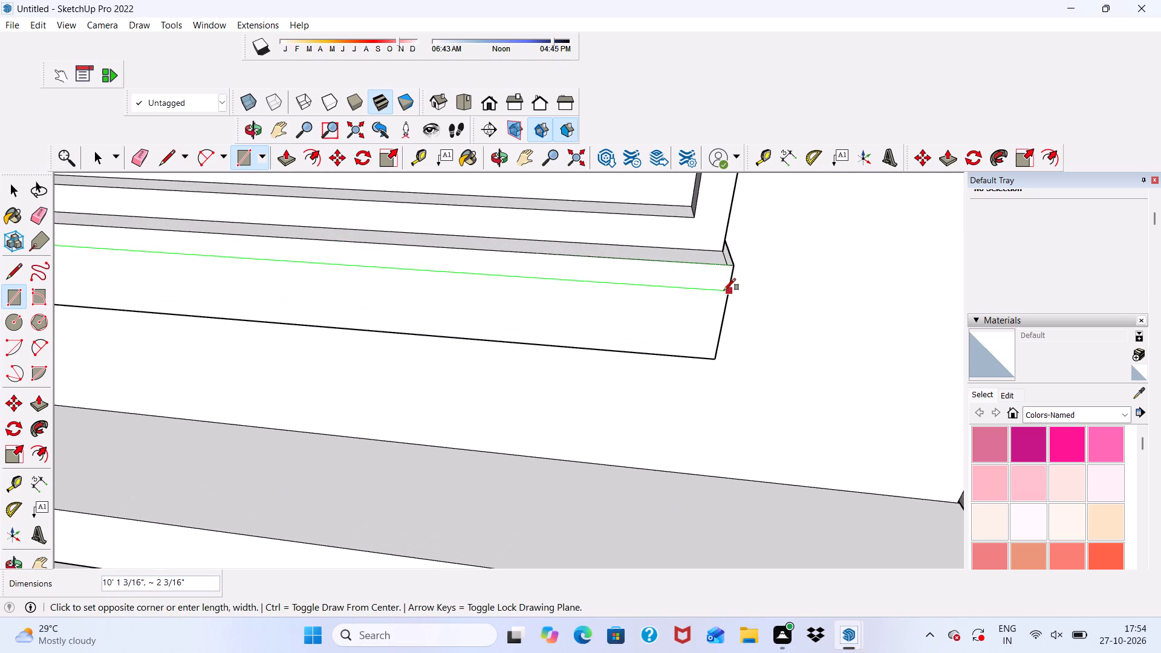
{"action": "left_click", "coordinate": [727, 291]}
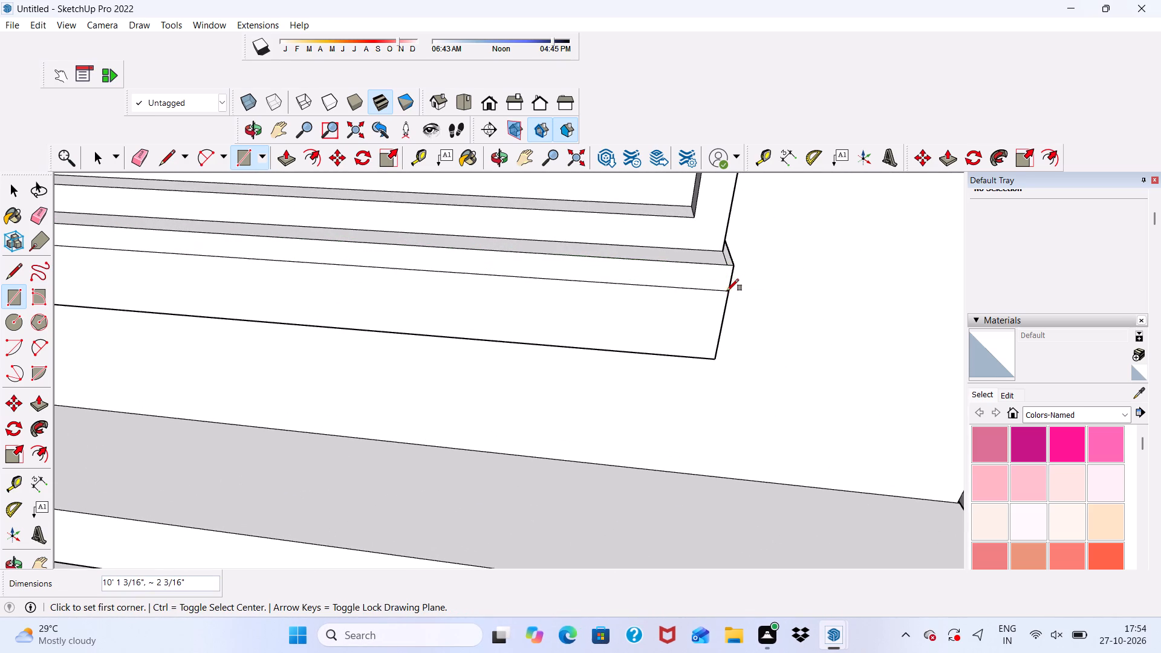
Draw a rectangle about 10' 1 3/16" by 2 11/16" along the lower edge of the same sill front face.
{"action": "scroll", "coordinate": [766, 255], "scroll_direction": "down", "scroll_amount": 8}
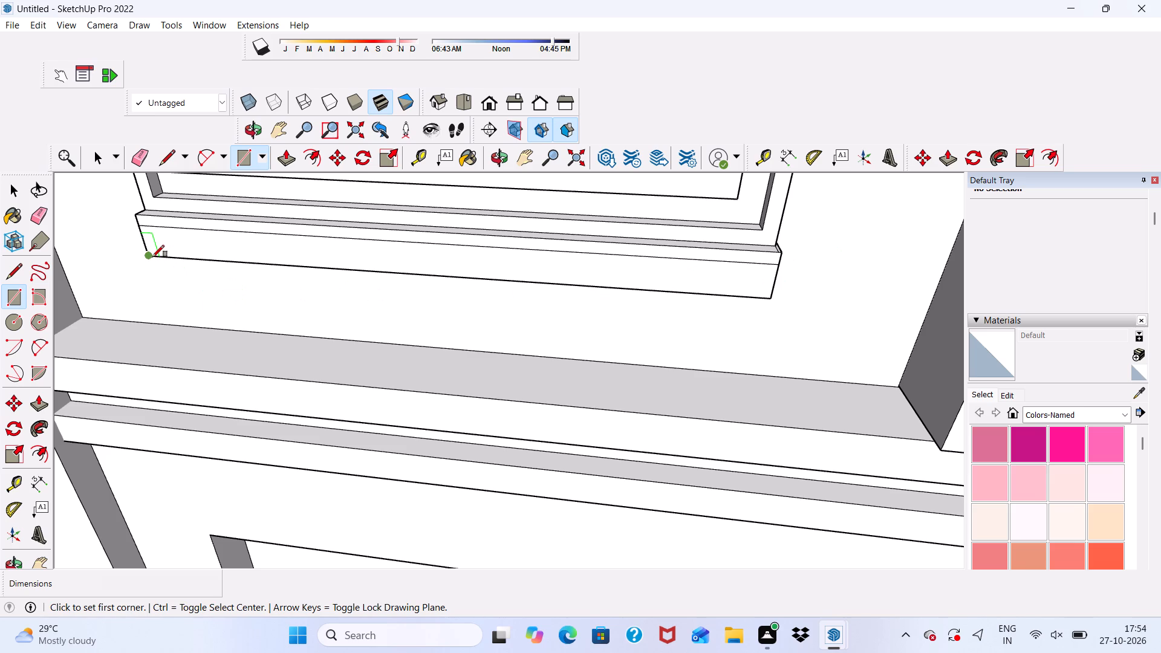
{"action": "left_click", "coordinate": [152, 257]}
{"action": "scroll", "coordinate": [723, 264], "scroll_direction": "up", "scroll_amount": 3}
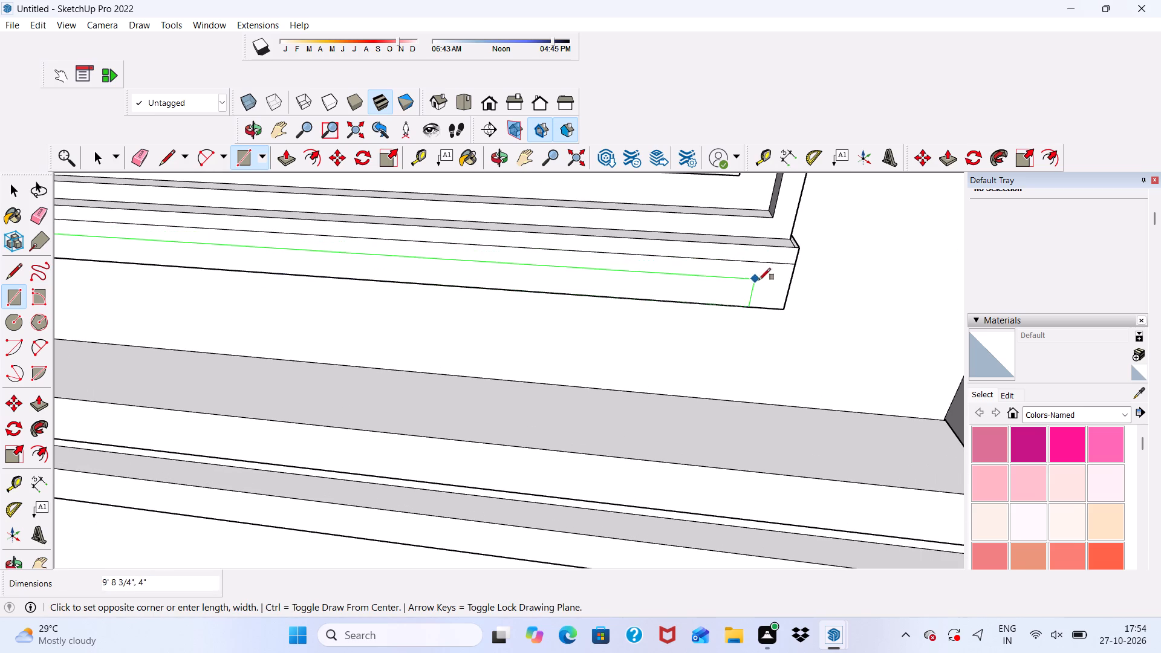
{"action": "scroll", "coordinate": [787, 289], "scroll_direction": "up", "scroll_amount": 3}
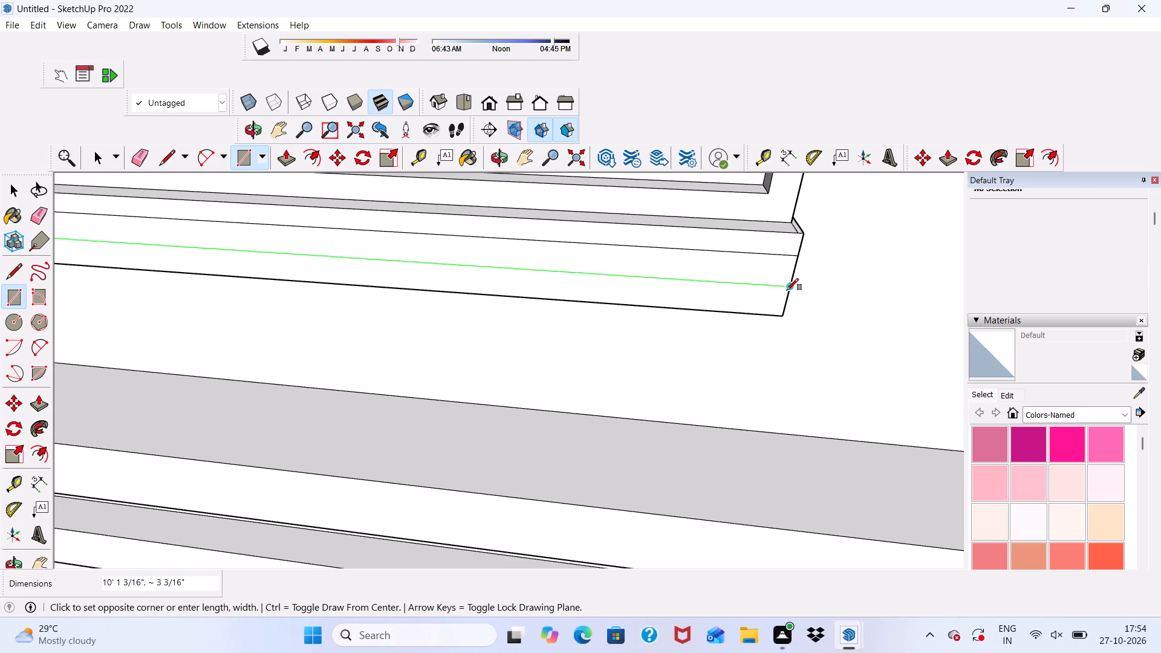
{"action": "scroll", "coordinate": [790, 288], "scroll_direction": "up", "scroll_amount": 7}
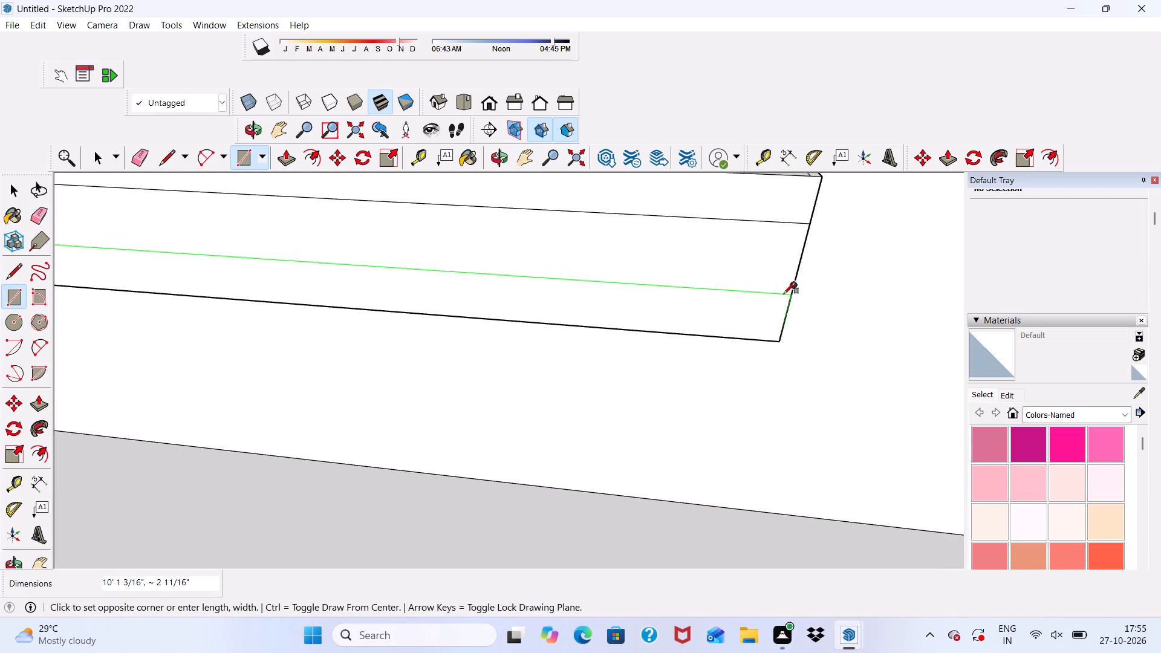
{"action": "left_click", "coordinate": [783, 295]}
{"action": "scroll", "coordinate": [769, 247], "scroll_direction": "down", "scroll_amount": 2}
{"action": "key", "text": "space"}
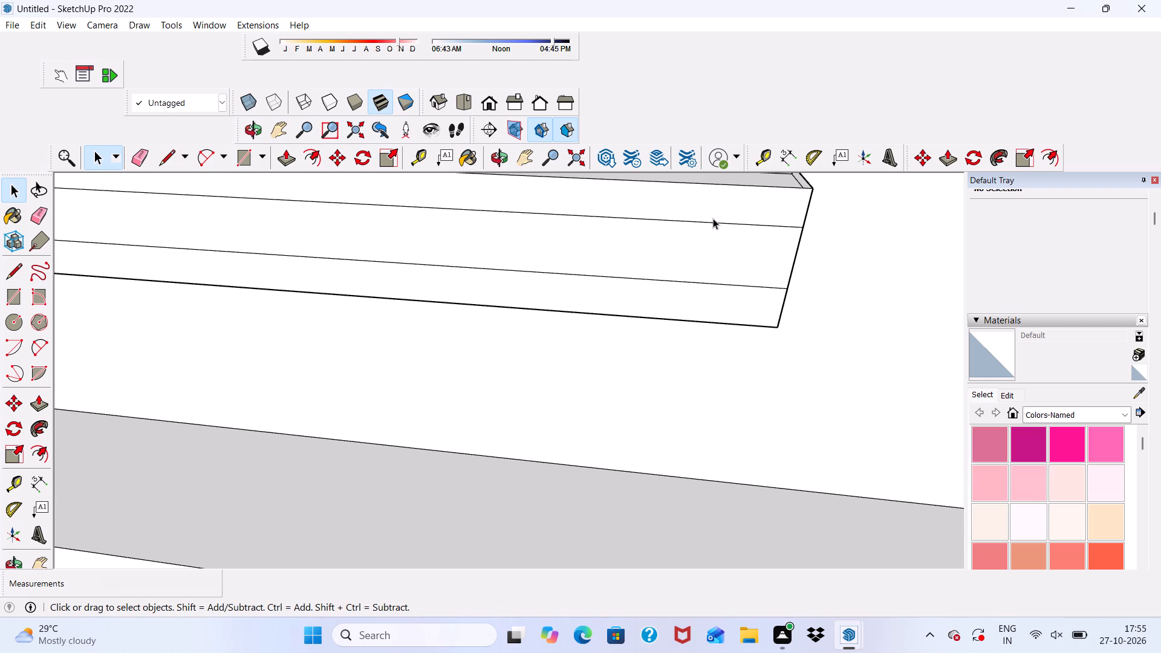
Extrude the upper strip on the sill's front face 6" outward.
{"action": "scroll", "coordinate": [704, 218], "scroll_direction": "up", "scroll_amount": 5}
{"action": "left_click", "coordinate": [701, 203]}
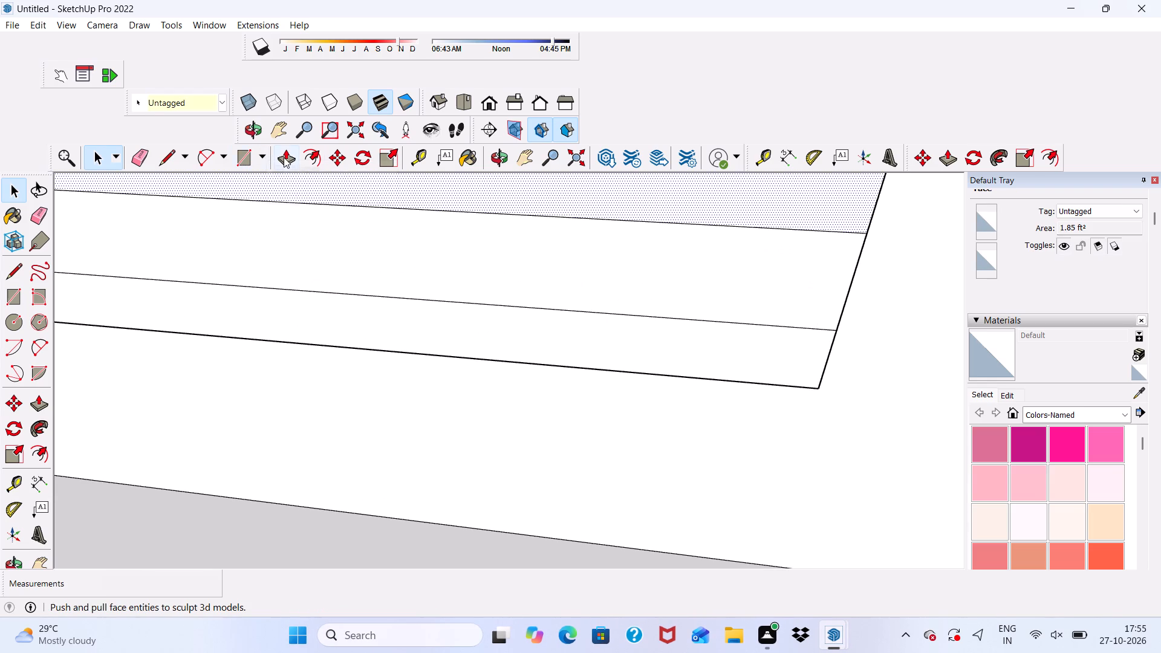
{"action": "left_click", "coordinate": [284, 157]}
{"action": "left_click", "coordinate": [460, 194]}
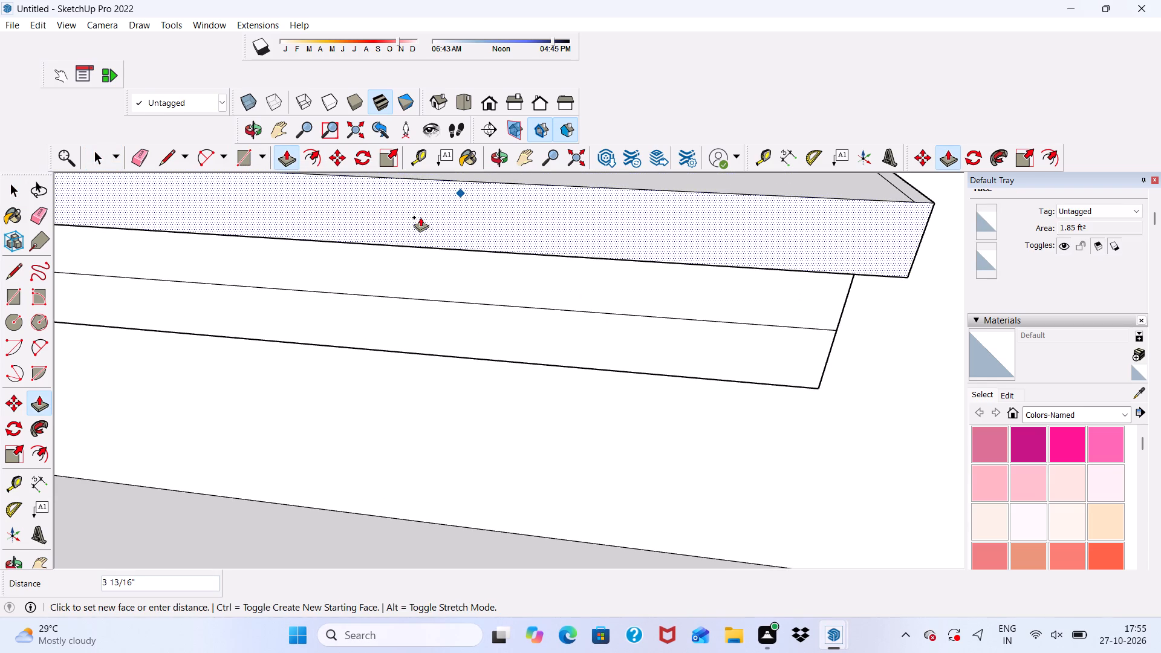
{"action": "type", "text": "6\""}
{"action": "key", "text": "Return"}
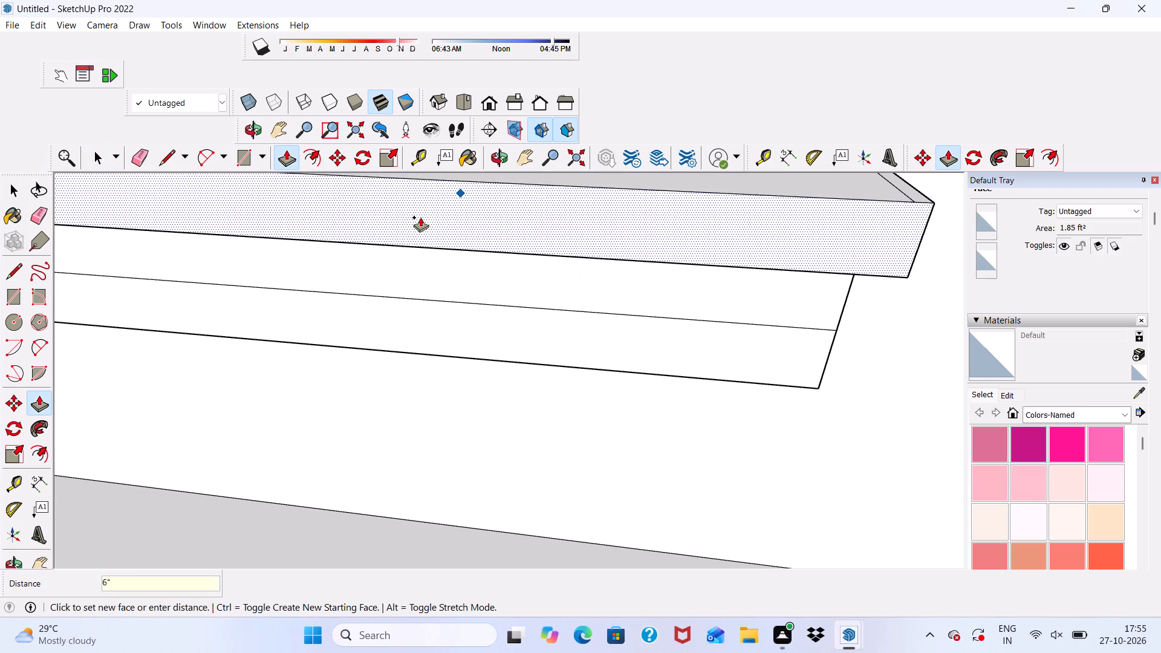
Extrude the lower strip on the sill's front face 6" outward.
{"action": "left_click", "coordinate": [481, 311]}
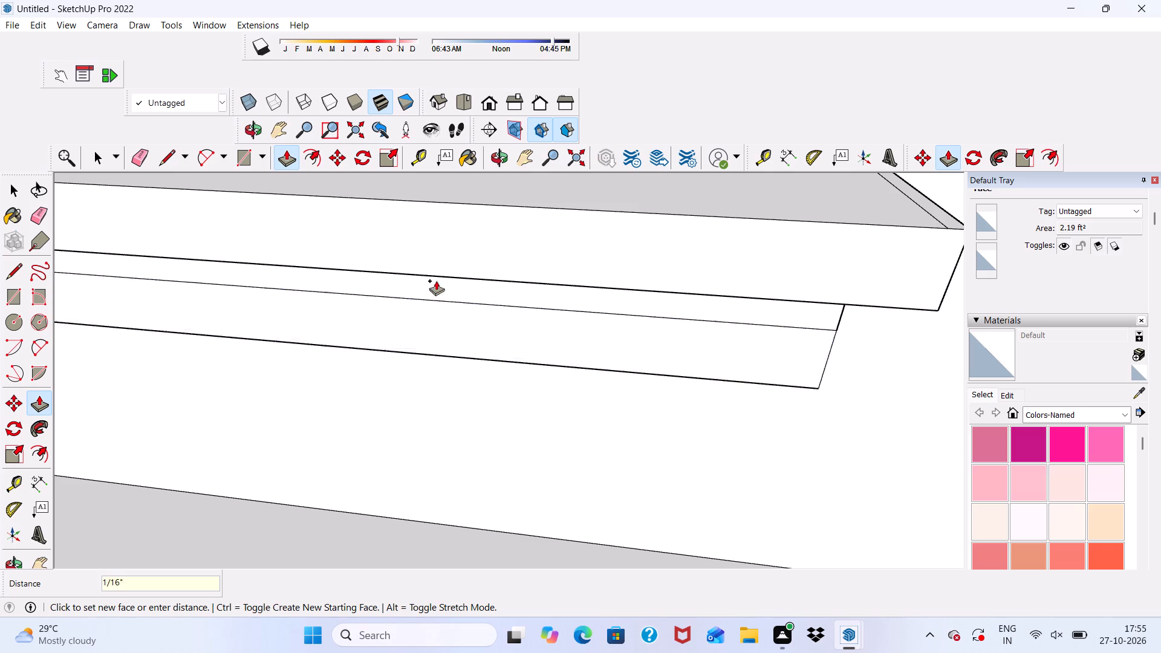
{"action": "key", "text": "6"}
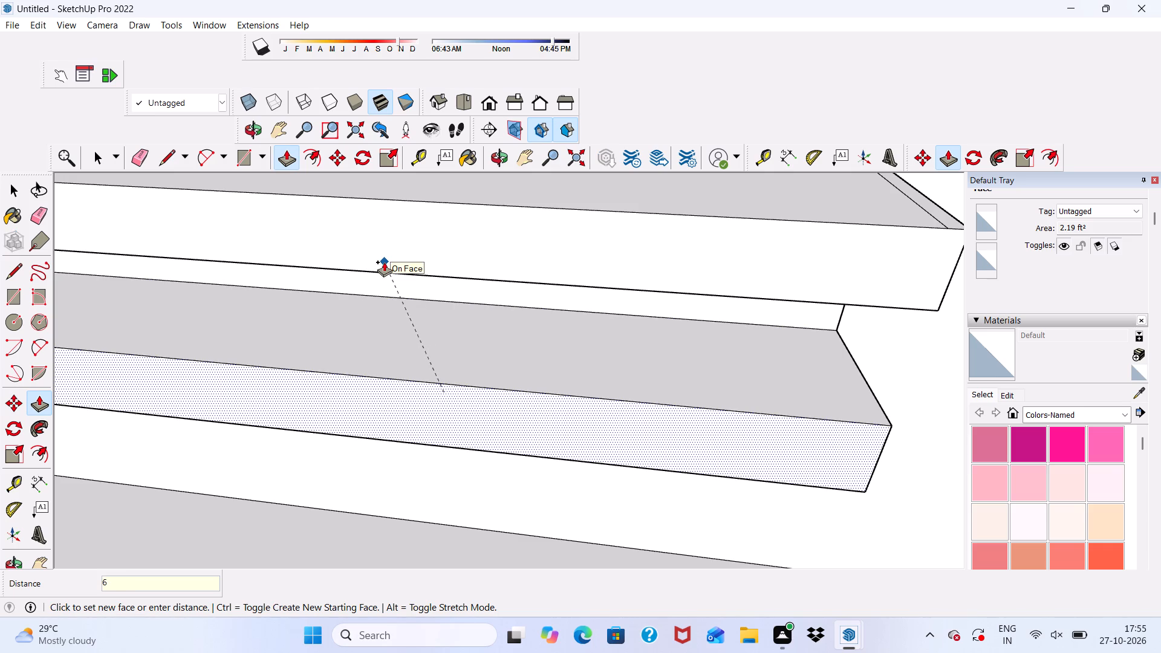
{"action": "key", "text": "shift+quotedbl"}
{"action": "key", "text": "Return"}
{"action": "scroll", "coordinate": [384, 262], "scroll_direction": "down", "scroll_amount": 10}
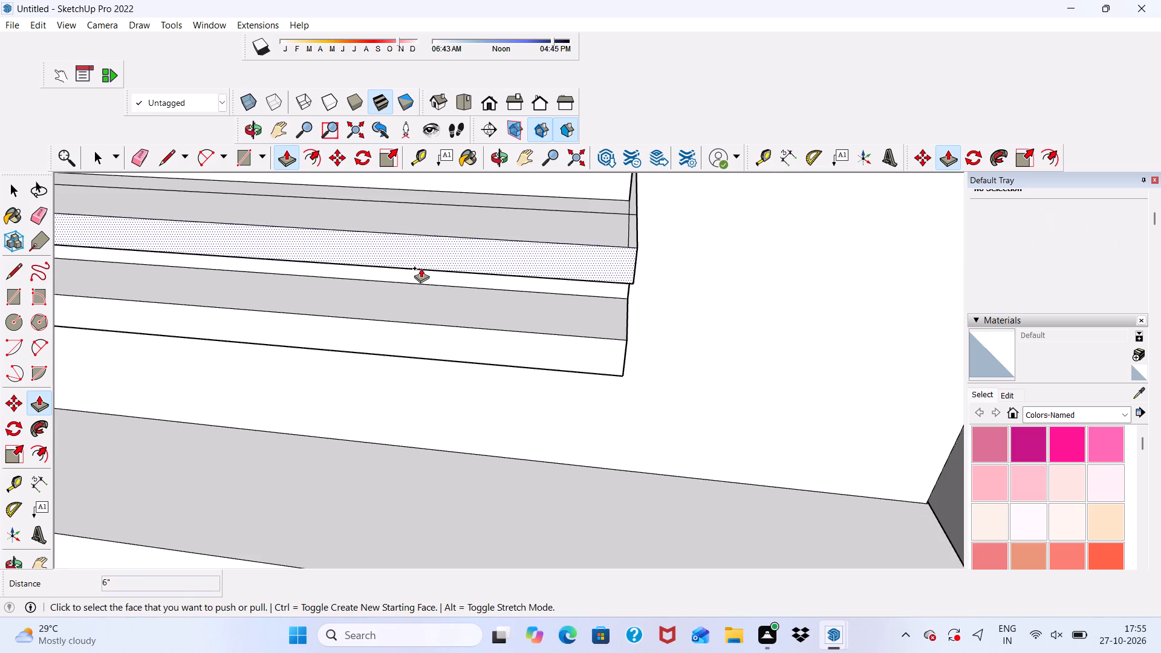
{"action": "scroll", "coordinate": [421, 268], "scroll_direction": "down", "scroll_amount": 2}
Extrude the upper strip's right-hand end face a short distance sideways past the end of the sill.
{"action": "middle_click_drag", "start_coordinate": [484, 298], "coordinate": [282, 289]}
{"action": "scroll", "coordinate": [677, 232], "scroll_direction": "up", "scroll_amount": 9}
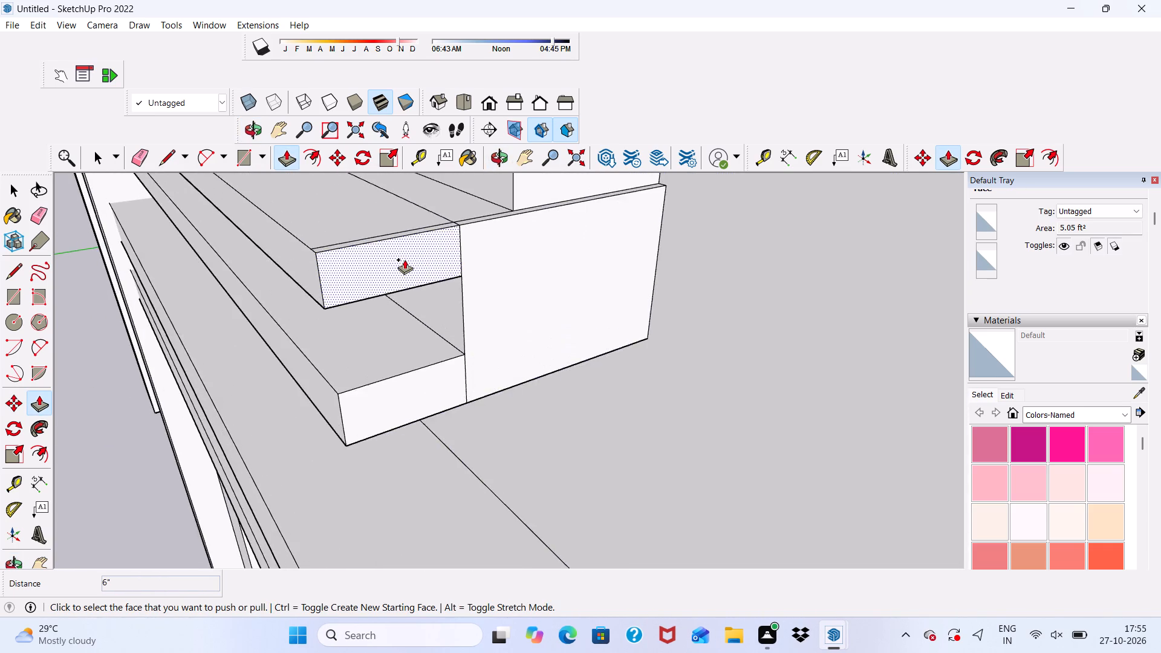
{"action": "scroll", "coordinate": [405, 259], "scroll_direction": "up", "scroll_amount": 3}
{"action": "left_click", "coordinate": [405, 259]}
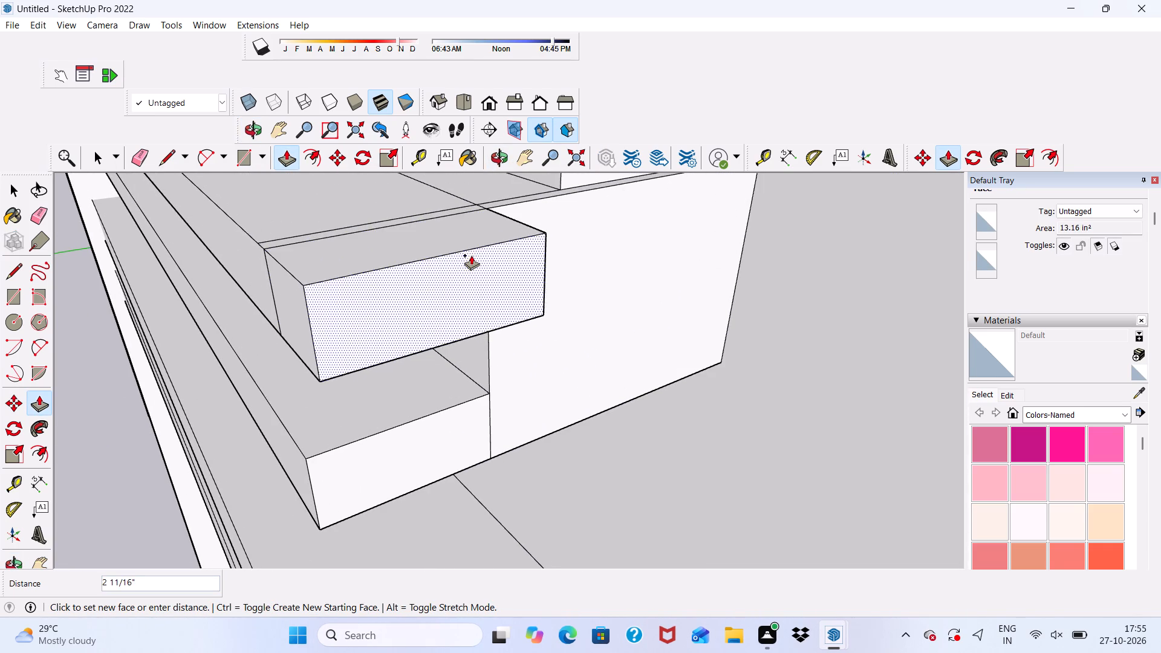
{"action": "left_click", "coordinate": [455, 246]}
Extrude the back face of the upper strip's overhang 1' along the sill's side to the wall.
{"action": "middle_click_drag", "start_coordinate": [564, 229], "coordinate": [543, 268]}
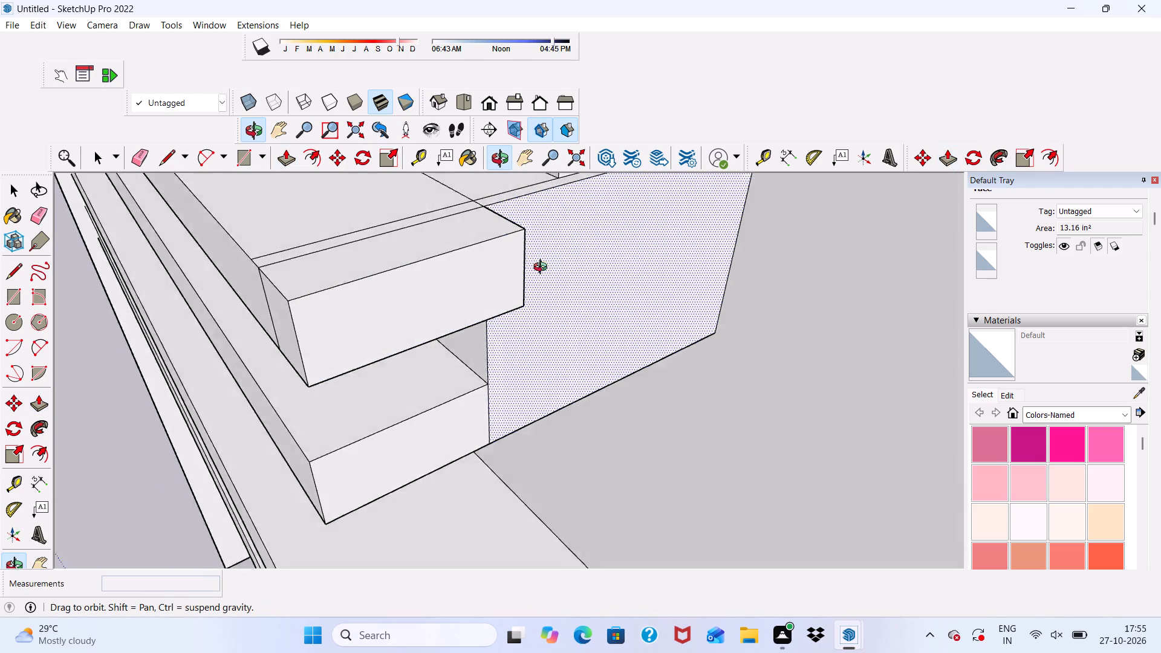
{"action": "middle_click_drag", "start_coordinate": [543, 268], "coordinate": [300, 279]}
{"action": "scroll", "coordinate": [605, 219], "scroll_direction": "up", "scroll_amount": 6}
{"action": "left_click", "coordinate": [479, 293]}
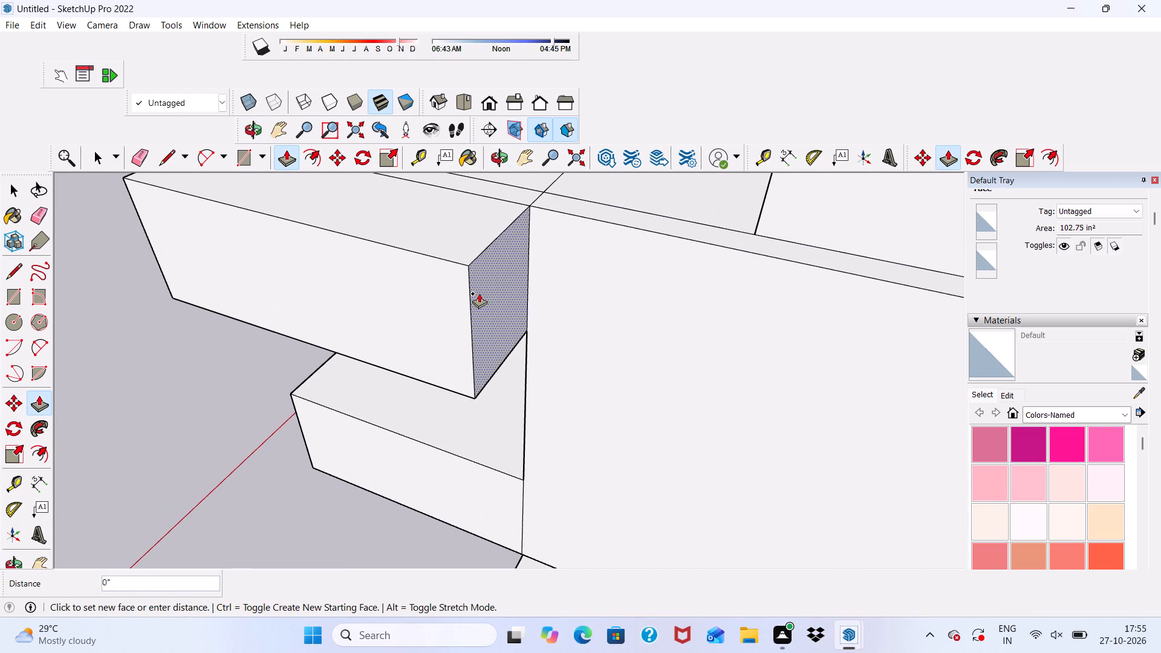
{"action": "scroll", "coordinate": [524, 290], "scroll_direction": "down", "scroll_amount": 6}
{"action": "scroll", "coordinate": [669, 276], "scroll_direction": "up", "scroll_amount": 1}
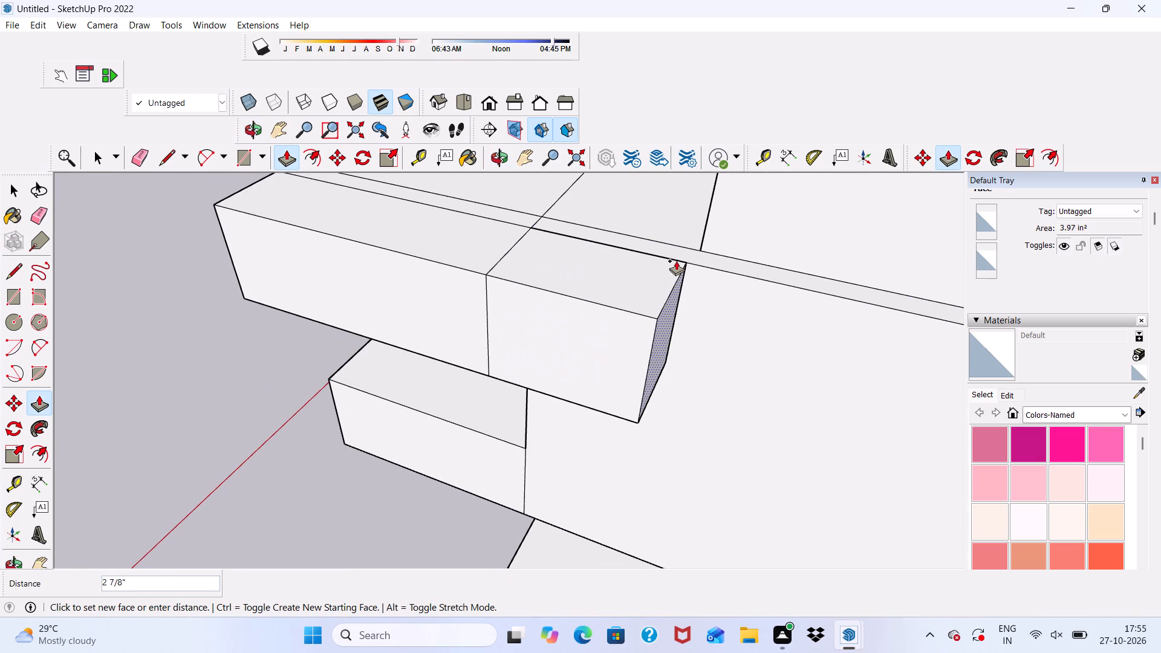
{"action": "scroll", "coordinate": [603, 305], "scroll_direction": "down", "scroll_amount": 6}
{"action": "scroll", "coordinate": [594, 298], "scroll_direction": "up", "scroll_amount": 4}
{"action": "scroll", "coordinate": [588, 276], "scroll_direction": "down", "scroll_amount": 7}
{"action": "middle_click_drag", "start_coordinate": [648, 292], "coordinate": [805, 262]}
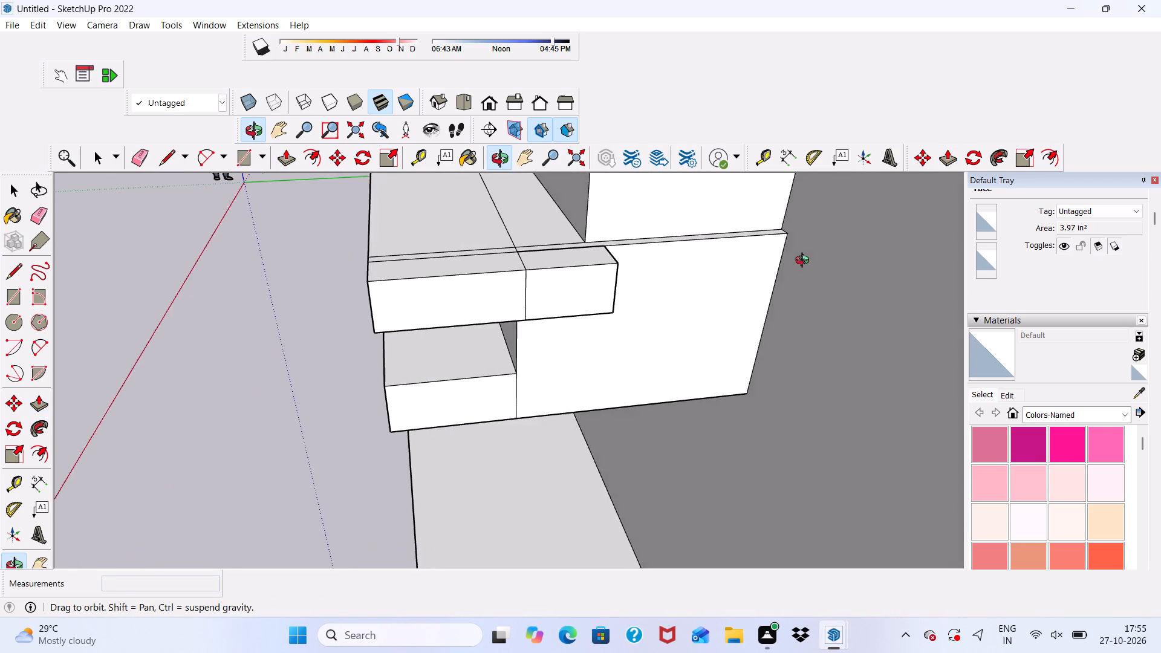
{"action": "middle_click_drag", "start_coordinate": [805, 262], "coordinate": [806, 262]}
{"action": "scroll", "coordinate": [778, 244], "scroll_direction": "up", "scroll_amount": 11}
{"action": "left_click", "coordinate": [798, 225]}
Extrude the lower strip's right-hand end face about 1 9/16" sideways past the end of the sill.
{"action": "scroll", "coordinate": [707, 262], "scroll_direction": "down", "scroll_amount": 3}
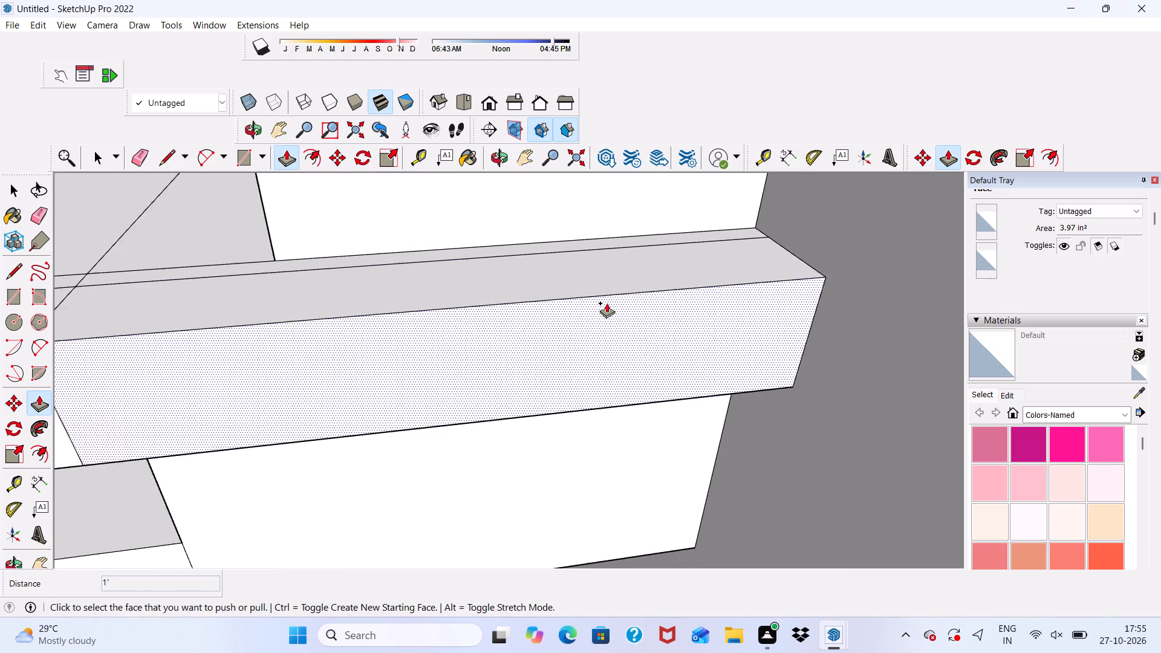
{"action": "middle_click_drag", "start_coordinate": [607, 303], "coordinate": [556, 206]}
{"action": "scroll", "coordinate": [556, 206], "scroll_direction": "up", "scroll_amount": 1}
{"action": "scroll", "coordinate": [556, 206], "scroll_direction": "down", "scroll_amount": 8}
{"action": "scroll", "coordinate": [197, 500], "scroll_direction": "up", "scroll_amount": 2}
{"action": "scroll", "coordinate": [364, 415], "scroll_direction": "down", "scroll_amount": 4}
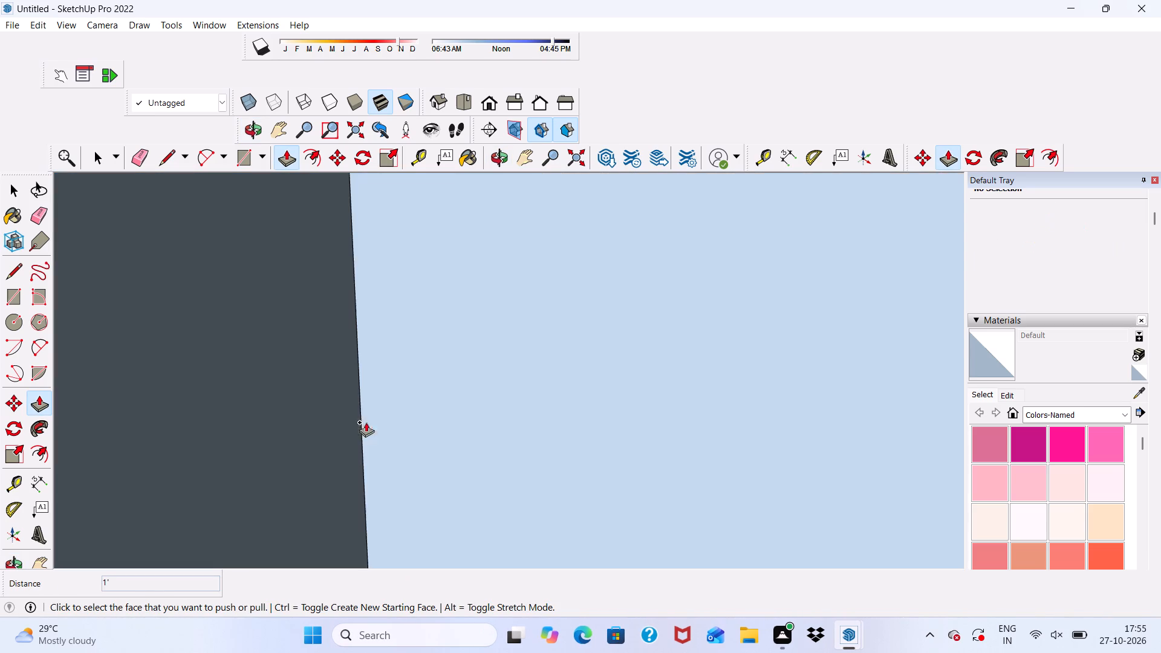
{"action": "scroll", "coordinate": [421, 340], "scroll_direction": "down", "scroll_amount": 5}
{"action": "left_click", "coordinate": [492, 97]}
{"action": "scroll", "coordinate": [511, 270], "scroll_direction": "down", "scroll_amount": 5}
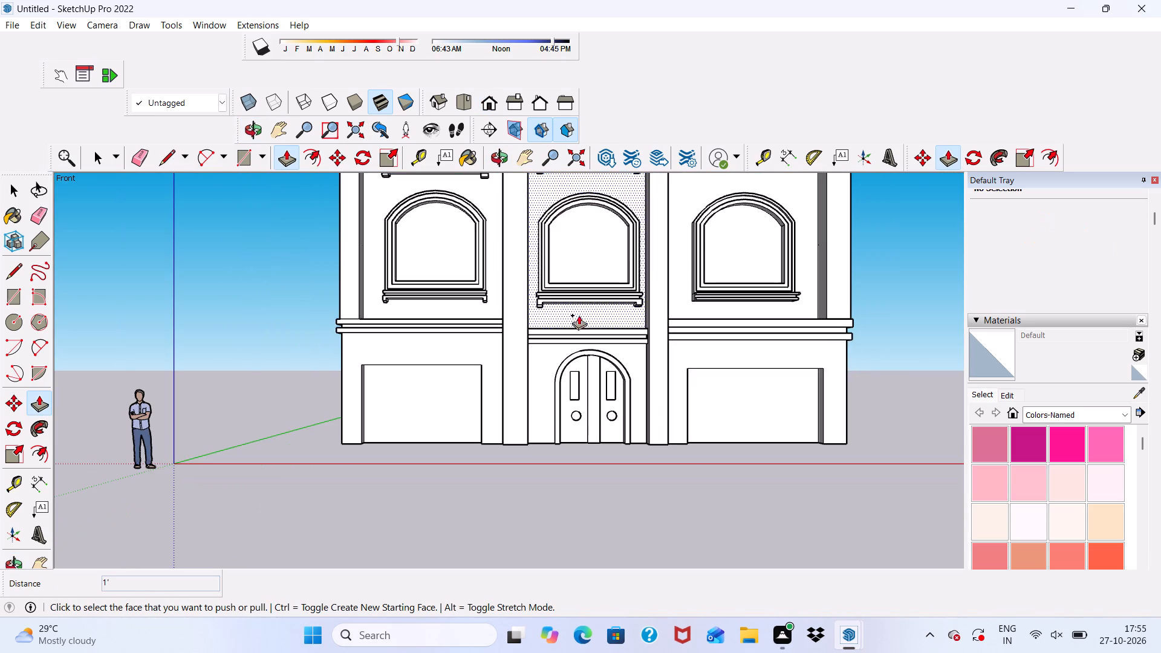
{"action": "middle_click_drag", "start_coordinate": [718, 271], "coordinate": [460, 378]}
{"action": "scroll", "coordinate": [694, 406], "scroll_direction": "up", "scroll_amount": 6}
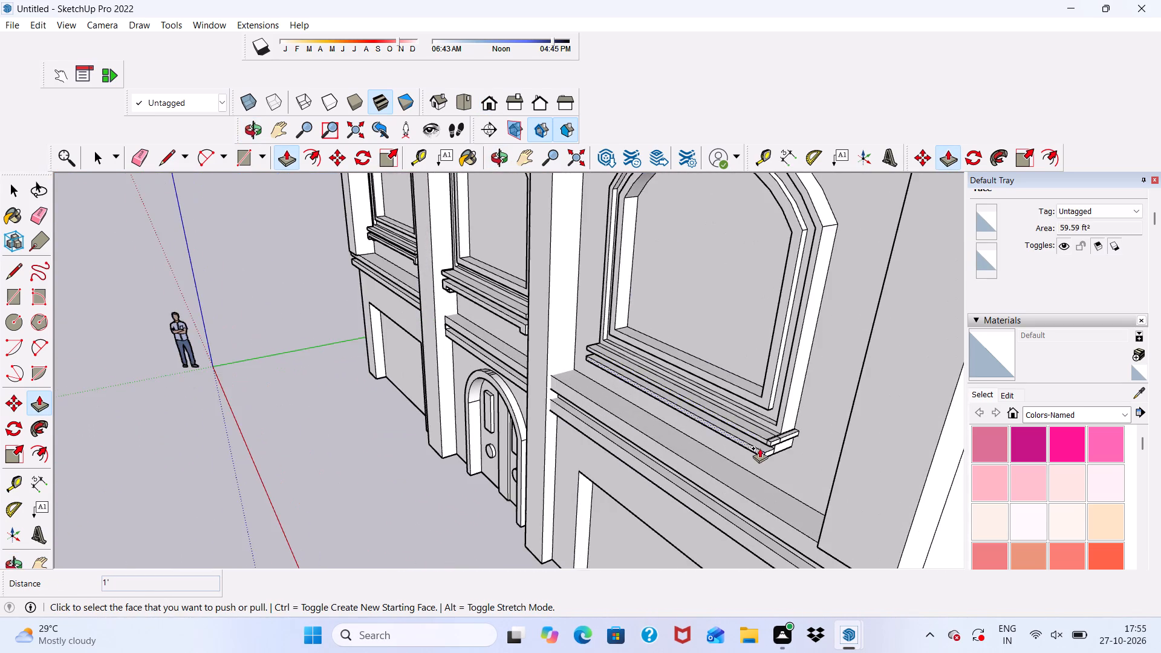
{"action": "scroll", "coordinate": [759, 448], "scroll_direction": "up", "scroll_amount": 18}
{"action": "left_click", "coordinate": [779, 460]}
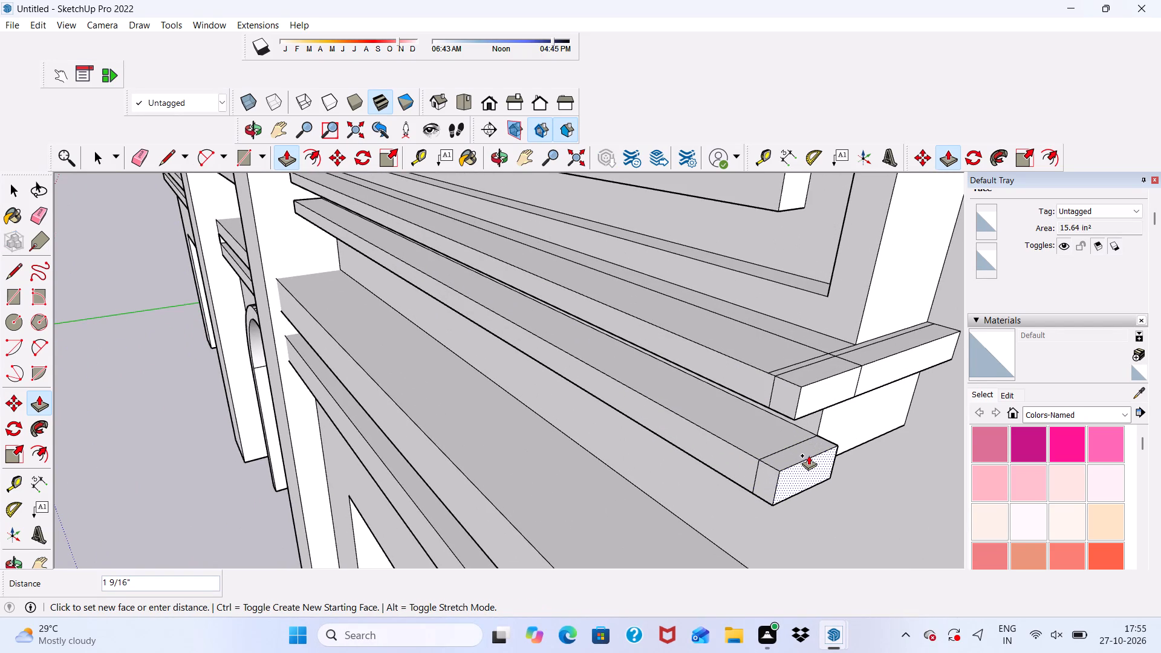
{"action": "left_click", "coordinate": [808, 455]}
Extrude the back face of the lower strip's overhang 1' along the sill's side to the wall.
{"action": "middle_click_drag", "start_coordinate": [834, 446], "coordinate": [508, 343]}
{"action": "scroll", "coordinate": [633, 528], "scroll_direction": "up", "scroll_amount": 4}
{"action": "left_click", "coordinate": [632, 517]}
{"action": "scroll", "coordinate": [730, 409], "scroll_direction": "down", "scroll_amount": 10}
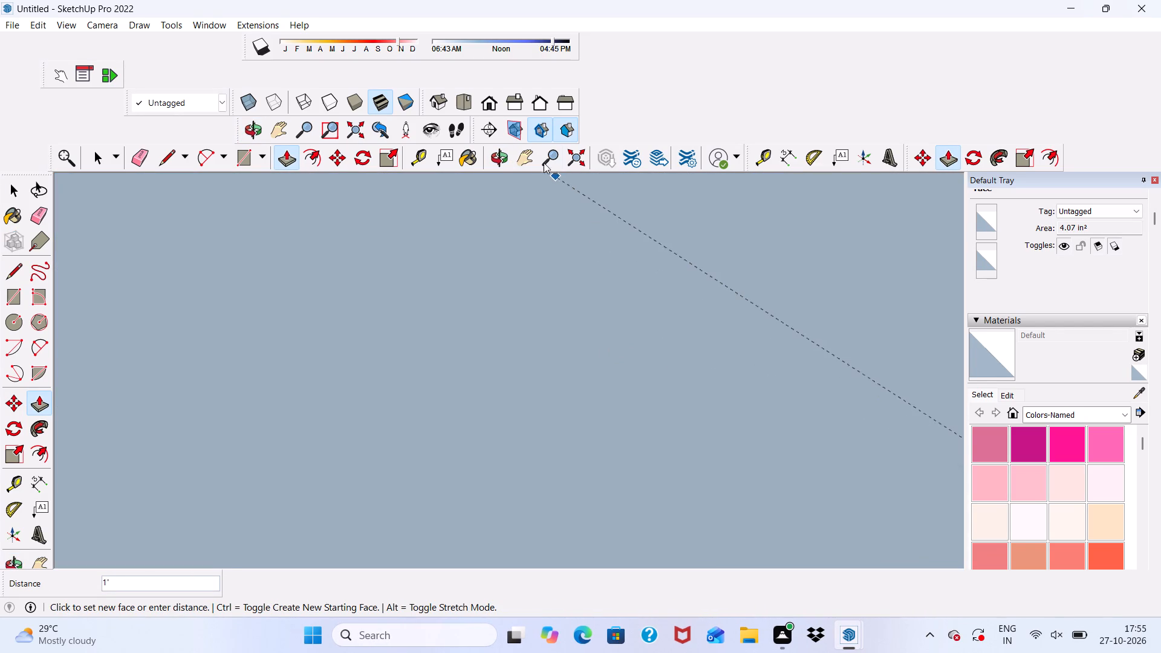
{"action": "left_click", "coordinate": [486, 106]}
{"action": "scroll", "coordinate": [464, 268], "scroll_direction": "down", "scroll_amount": 4}
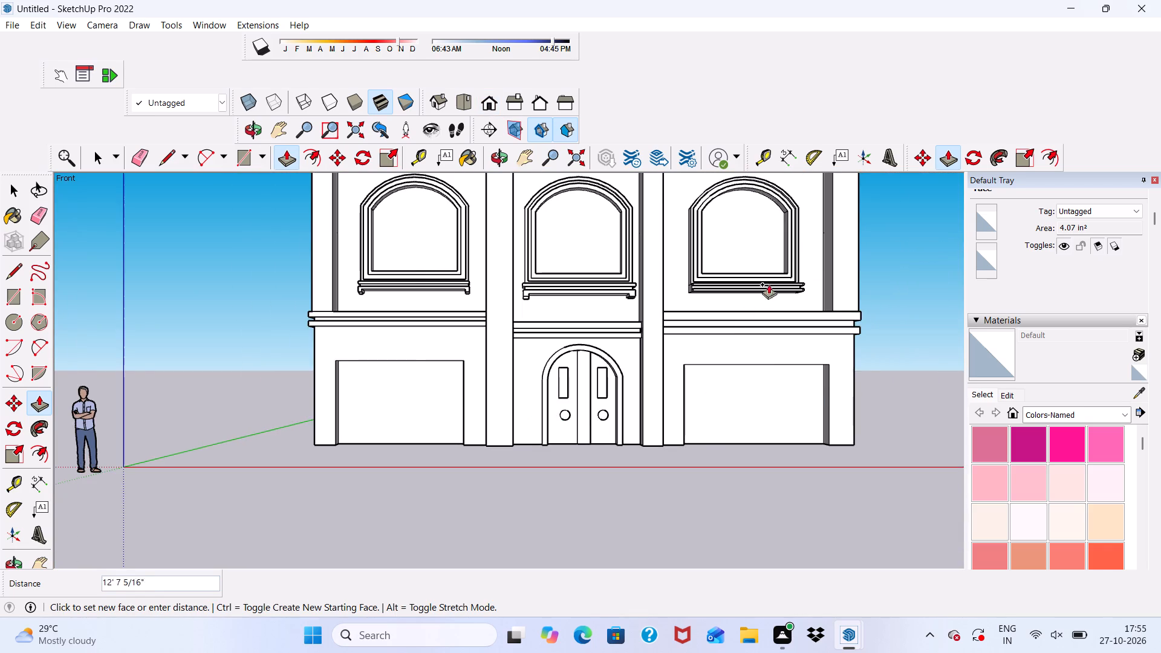
{"action": "scroll", "coordinate": [804, 266], "scroll_direction": "up", "scroll_amount": 10}
{"action": "middle_click_drag", "start_coordinate": [810, 280], "coordinate": [668, 354]}
{"action": "scroll", "coordinate": [746, 365], "scroll_direction": "up", "scroll_amount": 10}
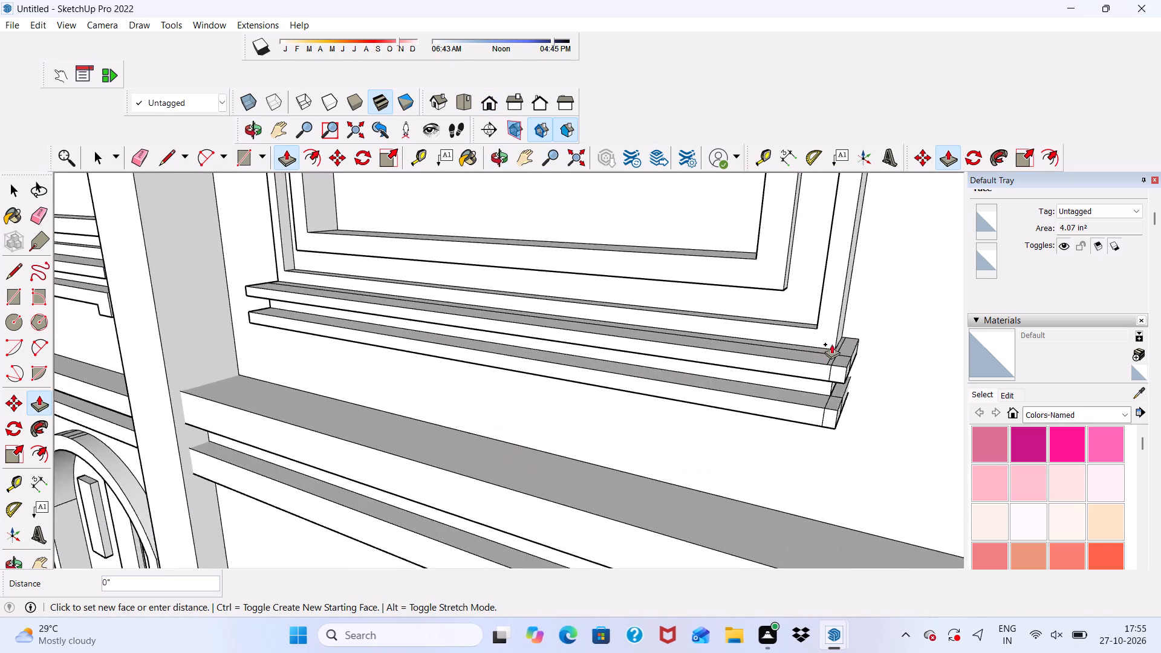
{"action": "scroll", "coordinate": [831, 344], "scroll_direction": "up", "scroll_amount": 14}
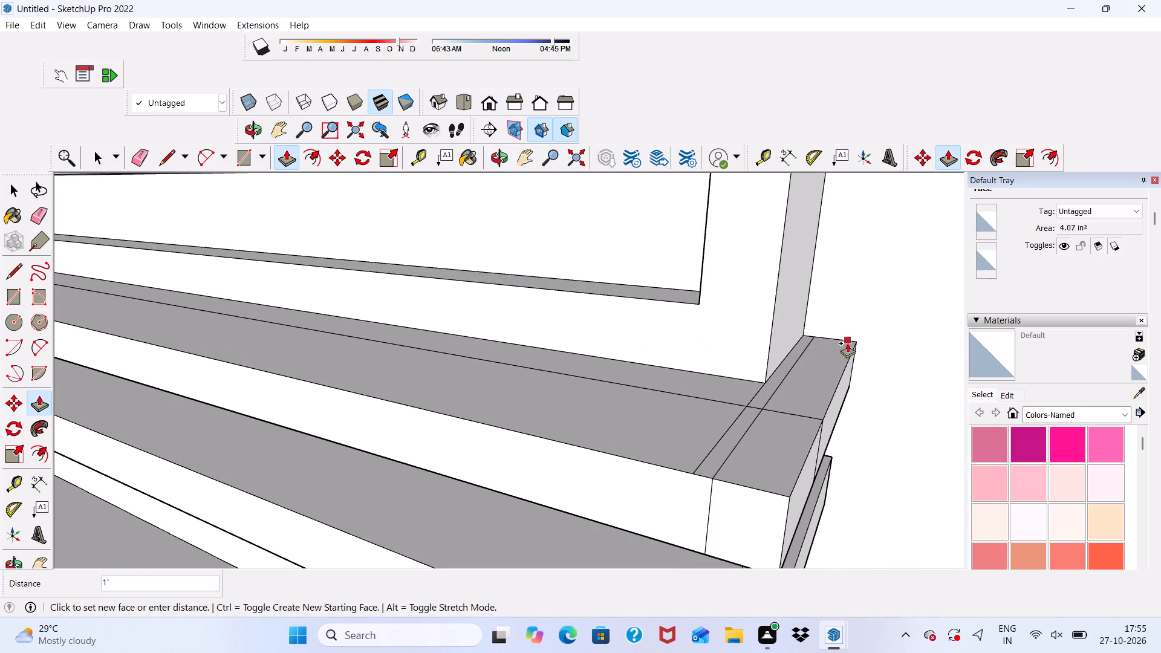
{"action": "left_click", "coordinate": [848, 342]}
{"action": "scroll", "coordinate": [764, 289], "scroll_direction": "down", "scroll_amount": 7}
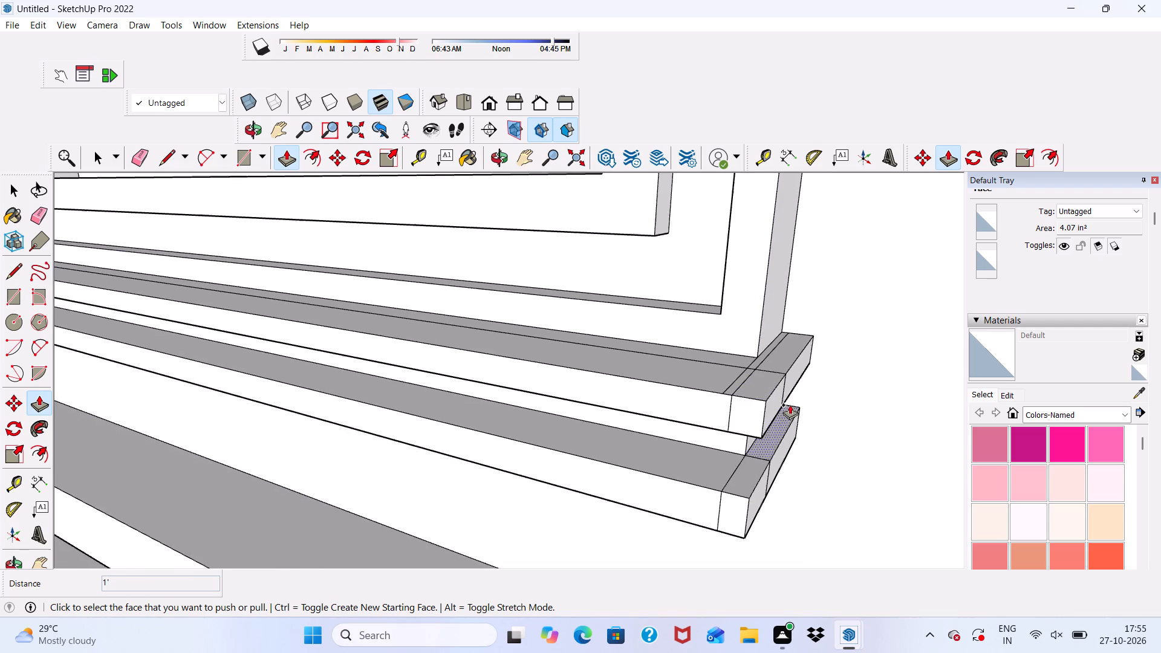
{"action": "scroll", "coordinate": [790, 404], "scroll_direction": "down", "scroll_amount": 5}
{"action": "middle_click_drag", "start_coordinate": [700, 452], "coordinate": [937, 358]}
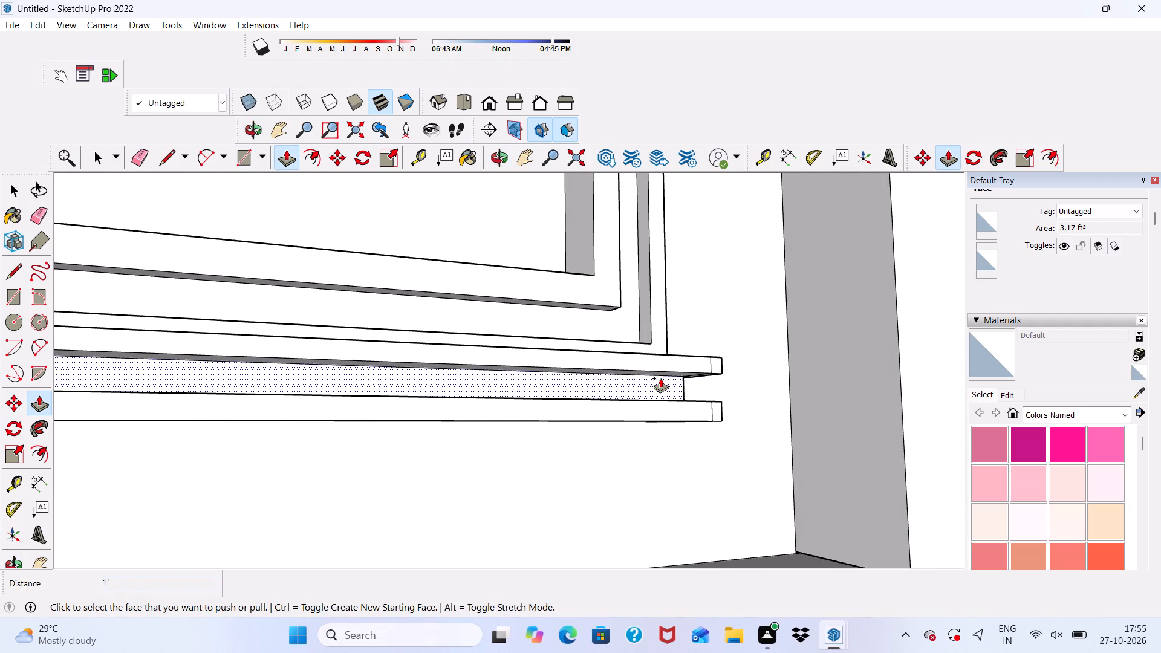
Extrude the upper strip's left-hand end face about 1 3/4" sideways past the end of the sill.
{"action": "scroll", "coordinate": [623, 375], "scroll_direction": "down", "scroll_amount": 12}
{"action": "middle_click_drag", "start_coordinate": [244, 418], "coordinate": [409, 445]}
{"action": "scroll", "coordinate": [414, 429], "scroll_direction": "up", "scroll_amount": 11}
{"action": "left_click", "coordinate": [413, 386]}
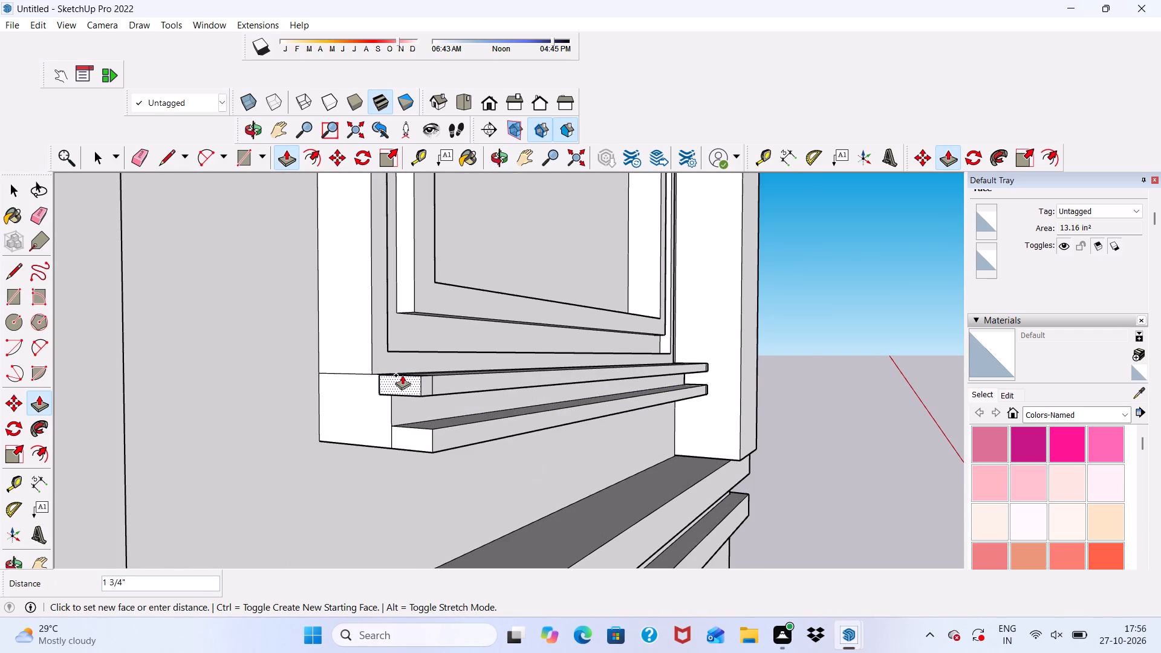
{"action": "left_click", "coordinate": [402, 375]}
Extrude the back face of the upper strip's left-hand overhang 1' along the sill's side to the wall.
{"action": "scroll", "coordinate": [354, 380], "scroll_direction": "up", "scroll_amount": 5}
{"action": "scroll", "coordinate": [354, 380], "scroll_direction": "down", "scroll_amount": 1}
{"action": "middle_click_drag", "start_coordinate": [354, 380], "coordinate": [473, 462]}
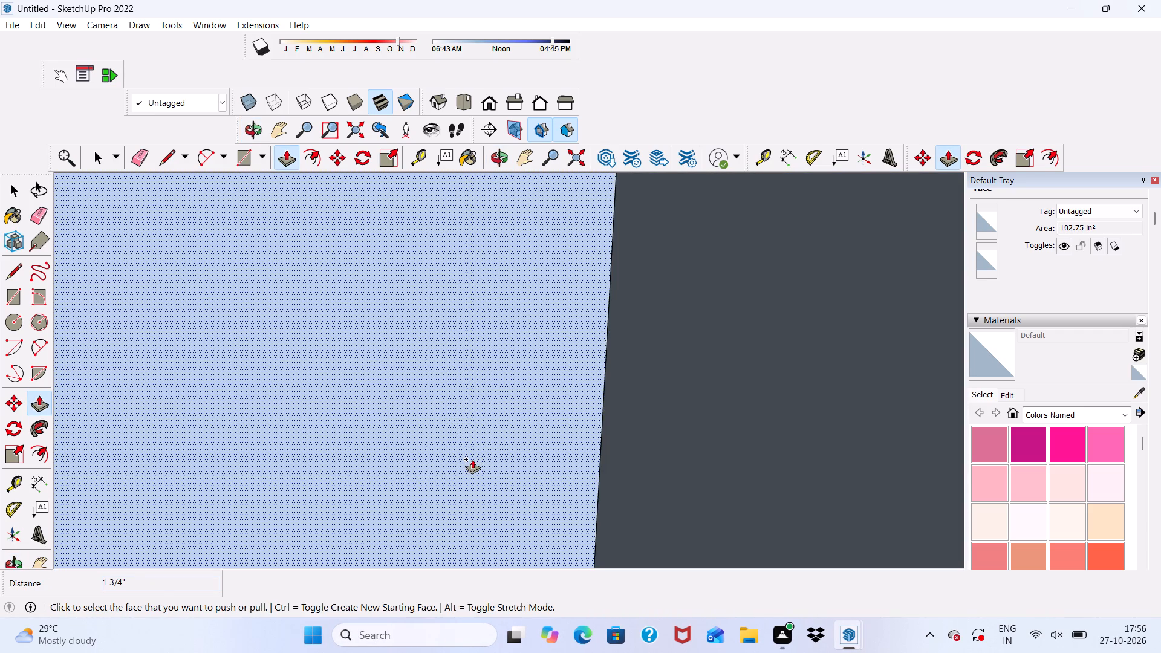
{"action": "left_click", "coordinate": [480, 97]}
{"action": "scroll", "coordinate": [437, 275], "scroll_direction": "down", "scroll_amount": 4}
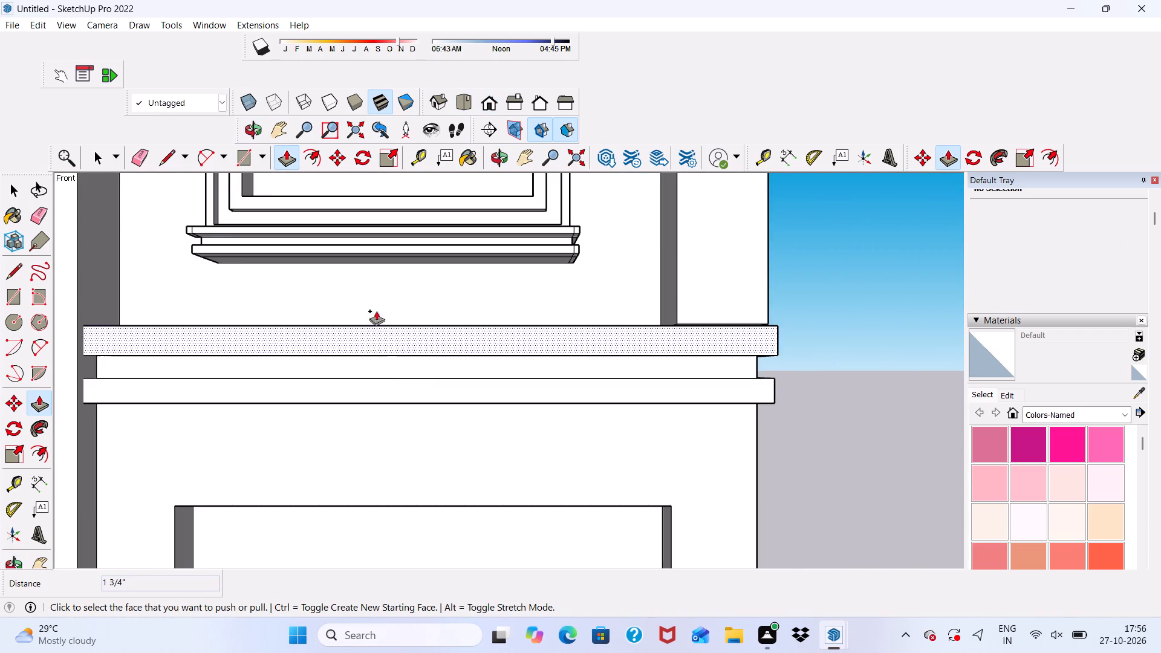
{"action": "scroll", "coordinate": [320, 297], "scroll_direction": "down", "scroll_amount": 3}
{"action": "scroll", "coordinate": [202, 210], "scroll_direction": "up", "scroll_amount": 11}
{"action": "middle_click_drag", "start_coordinate": [207, 226], "coordinate": [358, 342]}
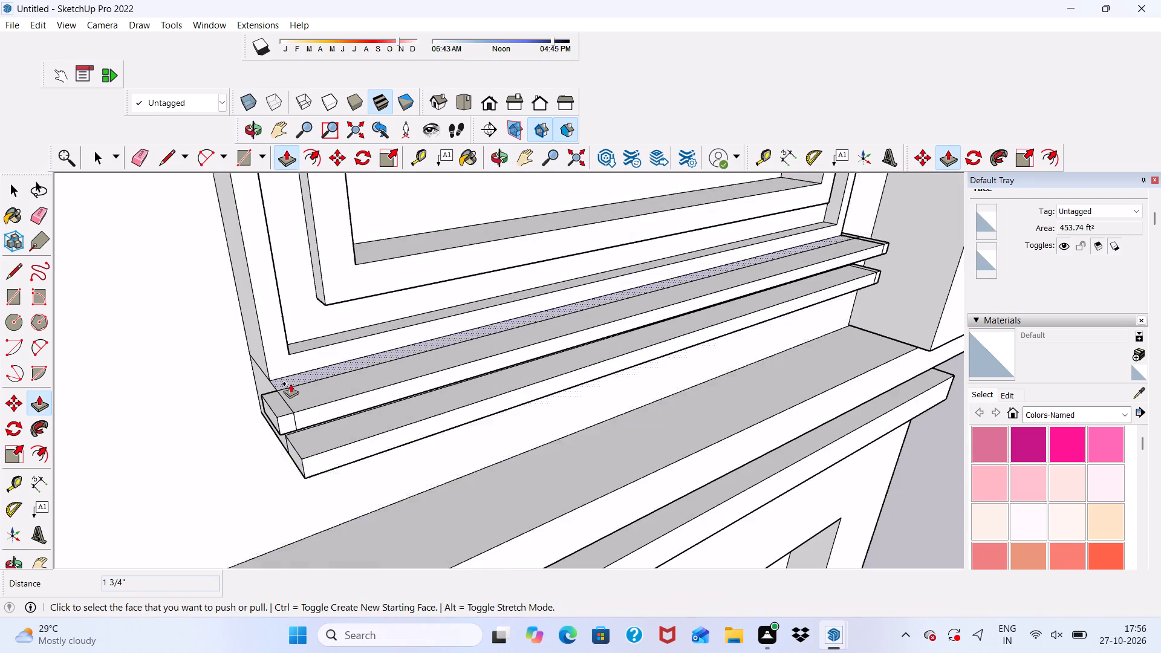
{"action": "scroll", "coordinate": [290, 383], "scroll_direction": "up", "scroll_amount": 10}
{"action": "middle_click_drag", "start_coordinate": [178, 404], "coordinate": [493, 380]}
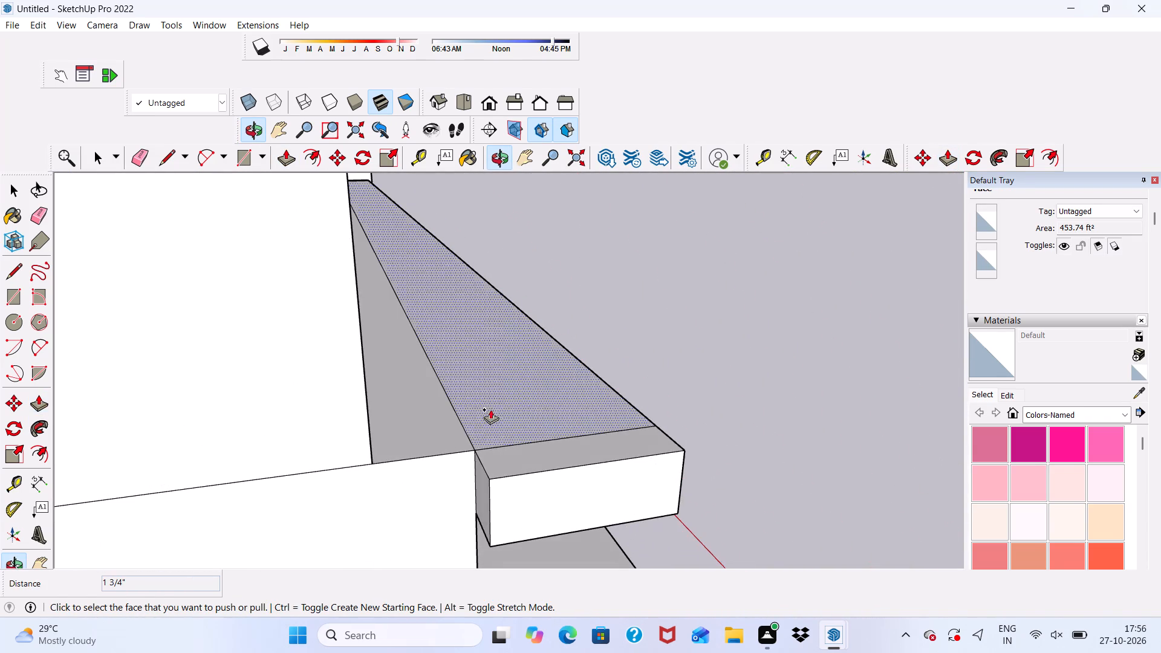
{"action": "left_click", "coordinate": [483, 484]}
{"action": "scroll", "coordinate": [290, 454], "scroll_direction": "down", "scroll_amount": 4}
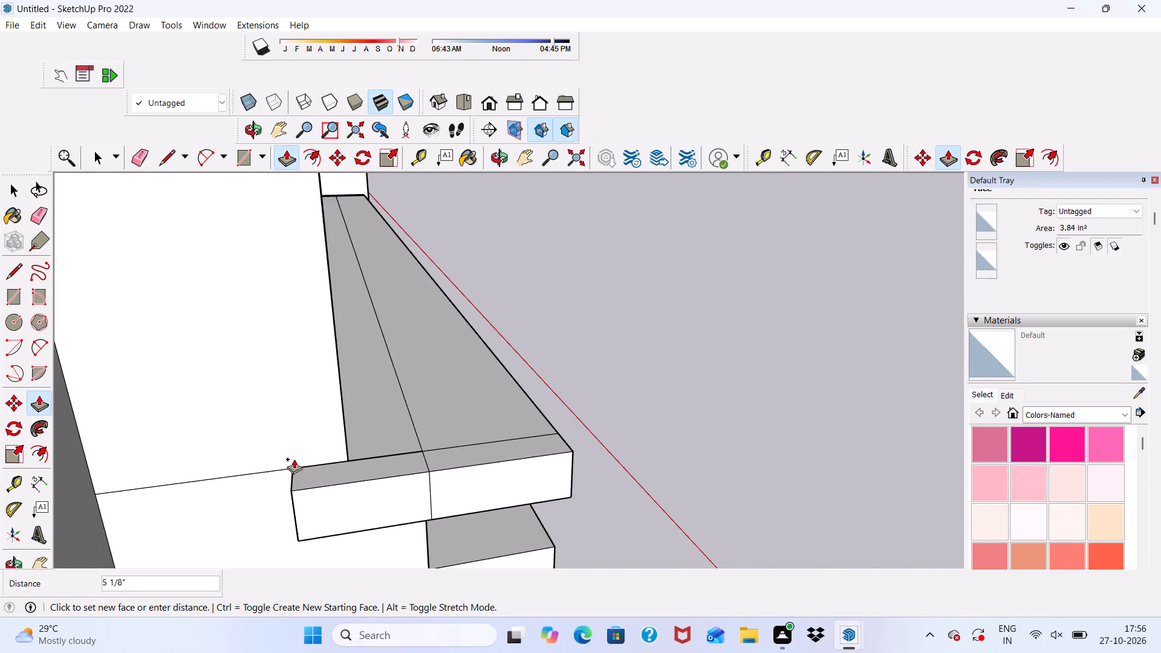
{"action": "scroll", "coordinate": [294, 456], "scroll_direction": "down", "scroll_amount": 4}
{"action": "scroll", "coordinate": [155, 500], "scroll_direction": "up", "scroll_amount": 2}
{"action": "left_click", "coordinate": [128, 479]}
Extrude the lower strip's left-hand end face about 1 7/8" sideways past the end of the sill.
{"action": "scroll", "coordinate": [158, 470], "scroll_direction": "down", "scroll_amount": 5}
{"action": "left_click", "coordinate": [491, 106]}
{"action": "scroll", "coordinate": [453, 245], "scroll_direction": "down", "scroll_amount": 5}
{"action": "scroll", "coordinate": [257, 233], "scroll_direction": "up", "scroll_amount": 5}
{"action": "scroll", "coordinate": [221, 233], "scroll_direction": "down", "scroll_amount": 1}
{"action": "middle_click_drag", "start_coordinate": [221, 233], "coordinate": [449, 293]}
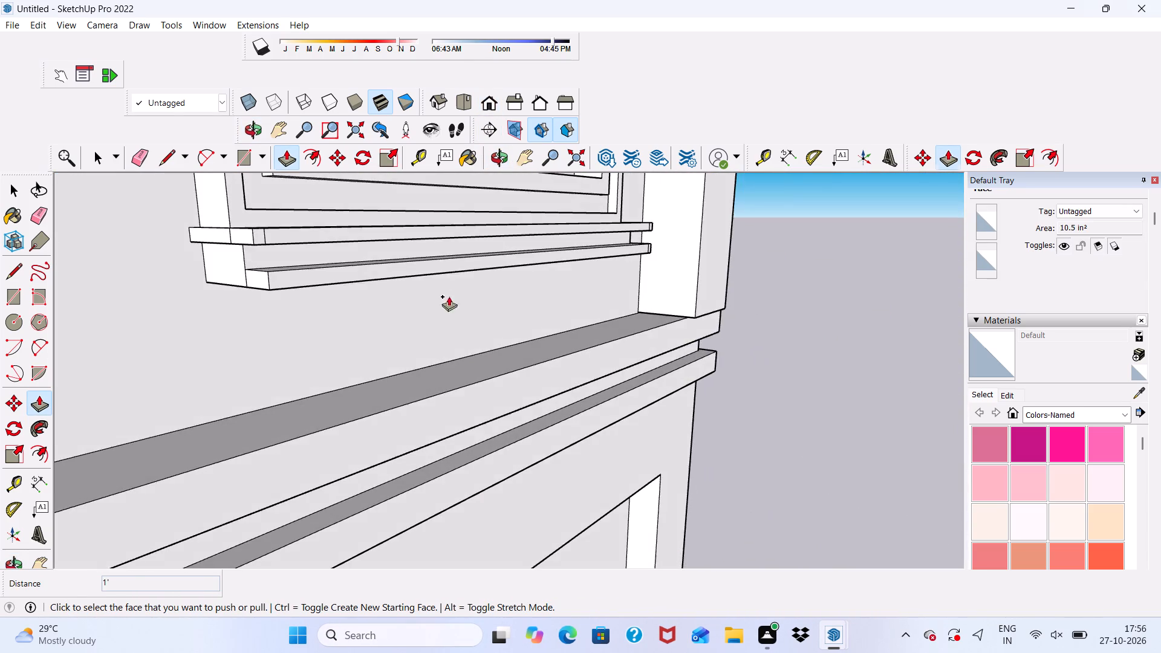
{"action": "scroll", "coordinate": [240, 310], "scroll_direction": "up", "scroll_amount": 8}
{"action": "left_click", "coordinate": [274, 265]}
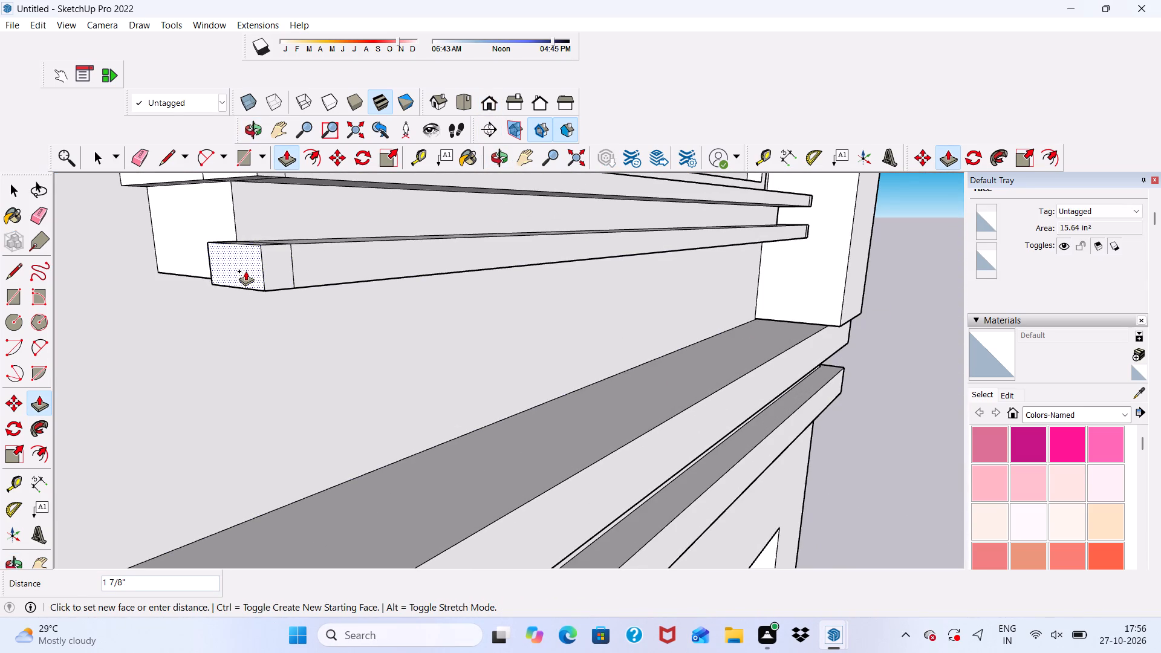
{"action": "left_click", "coordinate": [246, 271]}
Extrude the back face of the lower strip's left-hand overhang 1' along the sill's side to the wall.
{"action": "scroll", "coordinate": [175, 277], "scroll_direction": "up", "scroll_amount": 5}
{"action": "scroll", "coordinate": [175, 277], "scroll_direction": "down", "scroll_amount": 1}
{"action": "middle_click_drag", "start_coordinate": [175, 277], "coordinate": [460, 293]}
{"action": "scroll", "coordinate": [300, 291], "scroll_direction": "up", "scroll_amount": 3}
{"action": "left_click", "coordinate": [300, 291]}
{"action": "scroll", "coordinate": [134, 297], "scroll_direction": "down", "scroll_amount": 5}
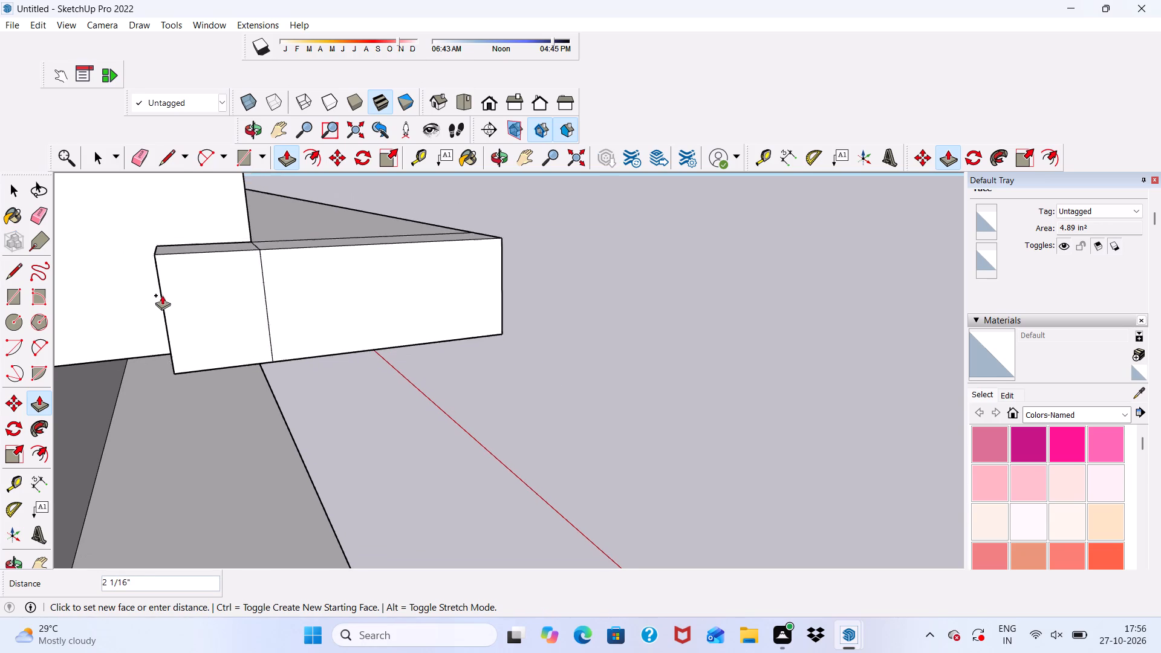
{"action": "scroll", "coordinate": [162, 295], "scroll_direction": "down", "scroll_amount": 12}
{"action": "left_click", "coordinate": [481, 96]}
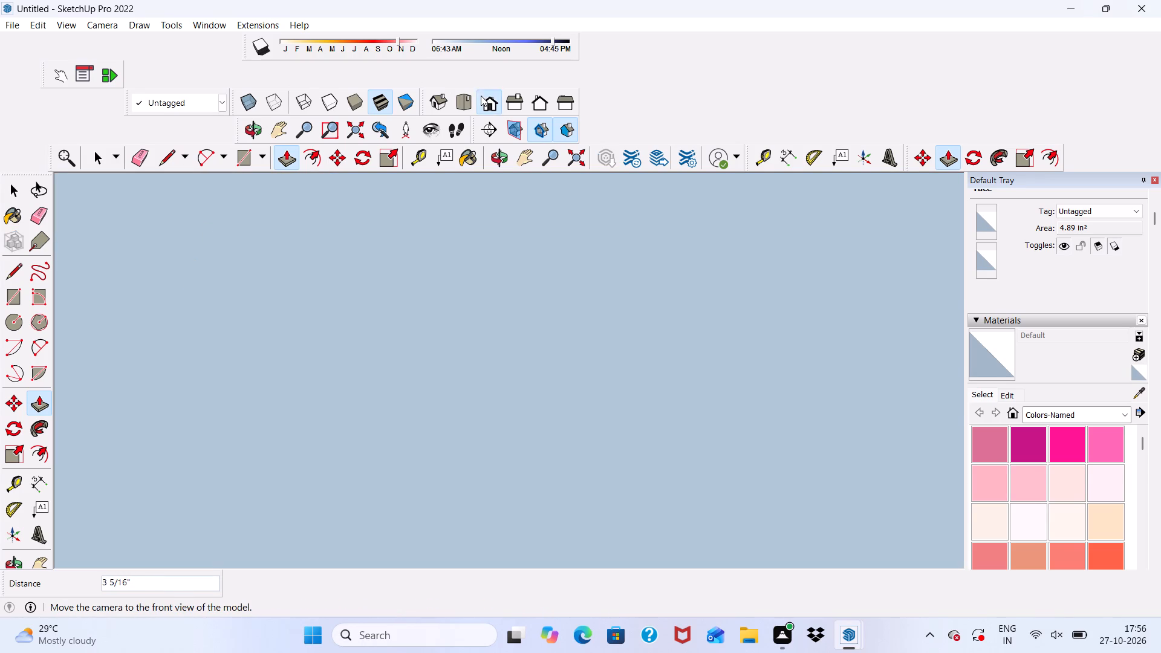
{"action": "scroll", "coordinate": [408, 178], "scroll_direction": "down", "scroll_amount": 6}
{"action": "scroll", "coordinate": [172, 216], "scroll_direction": "up", "scroll_amount": 9}
{"action": "scroll", "coordinate": [180, 182], "scroll_direction": "down", "scroll_amount": 1}
{"action": "middle_click_drag", "start_coordinate": [180, 182], "coordinate": [246, 238]}
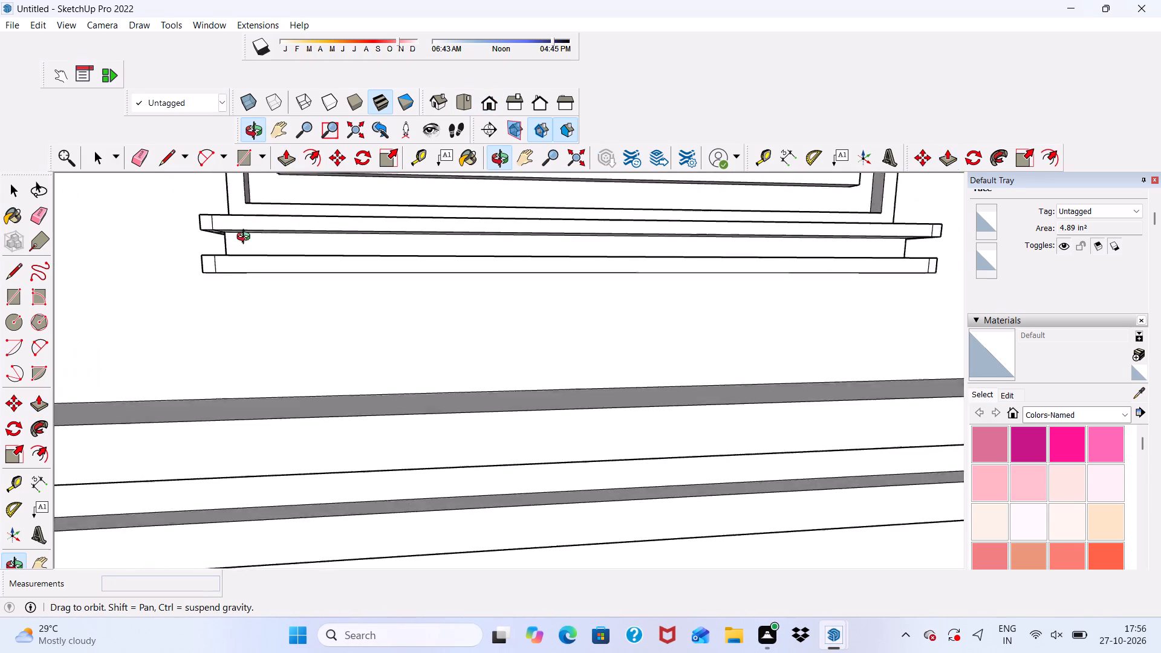
{"action": "middle_click_drag", "start_coordinate": [246, 238], "coordinate": [397, 242]}
{"action": "scroll", "coordinate": [216, 230], "scroll_direction": "up", "scroll_amount": 5}
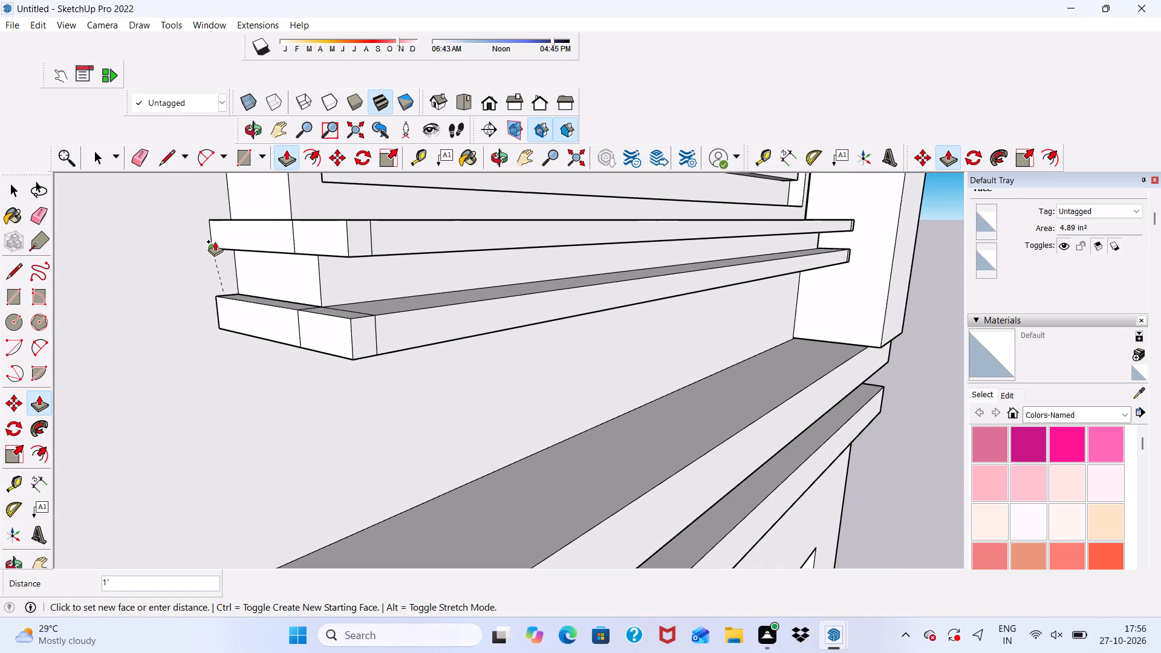
{"action": "left_click", "coordinate": [215, 241]}
Erase the leftover seam edges on the side, top, front and underside of the upper strip's left-hand end.
{"action": "left_click", "coordinate": [141, 161]}
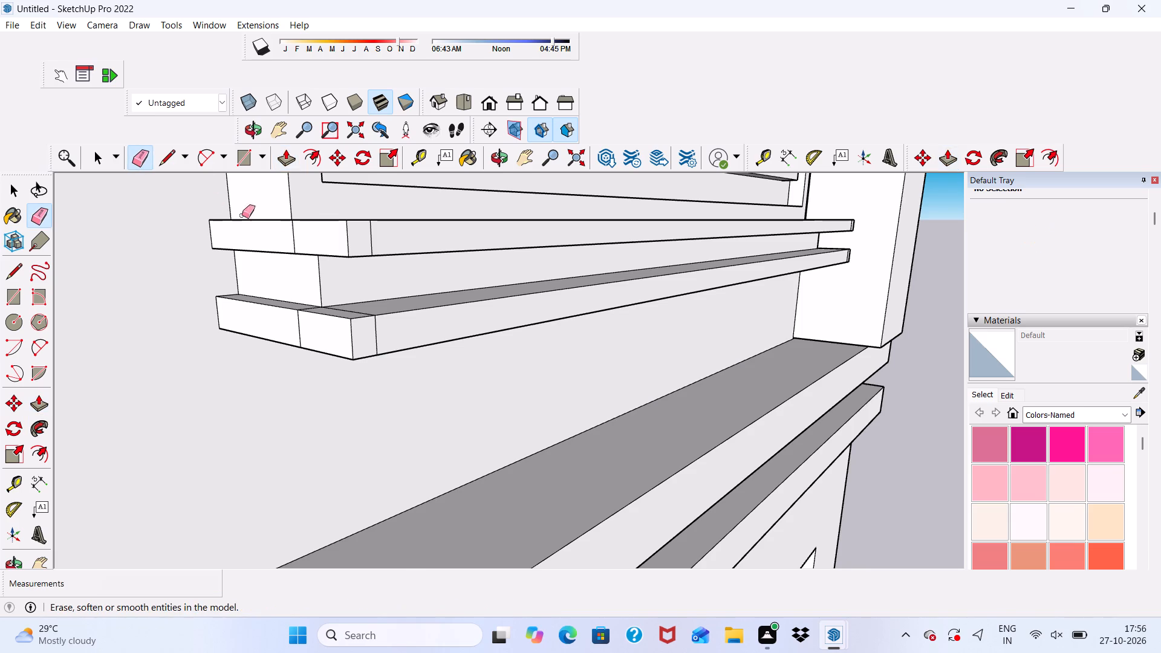
{"action": "scroll", "coordinate": [305, 236], "scroll_direction": "up", "scroll_amount": 3}
{"action": "middle_click_drag", "start_coordinate": [305, 236], "coordinate": [265, 297]}
{"action": "scroll", "coordinate": [264, 238], "scroll_direction": "up", "scroll_amount": 4}
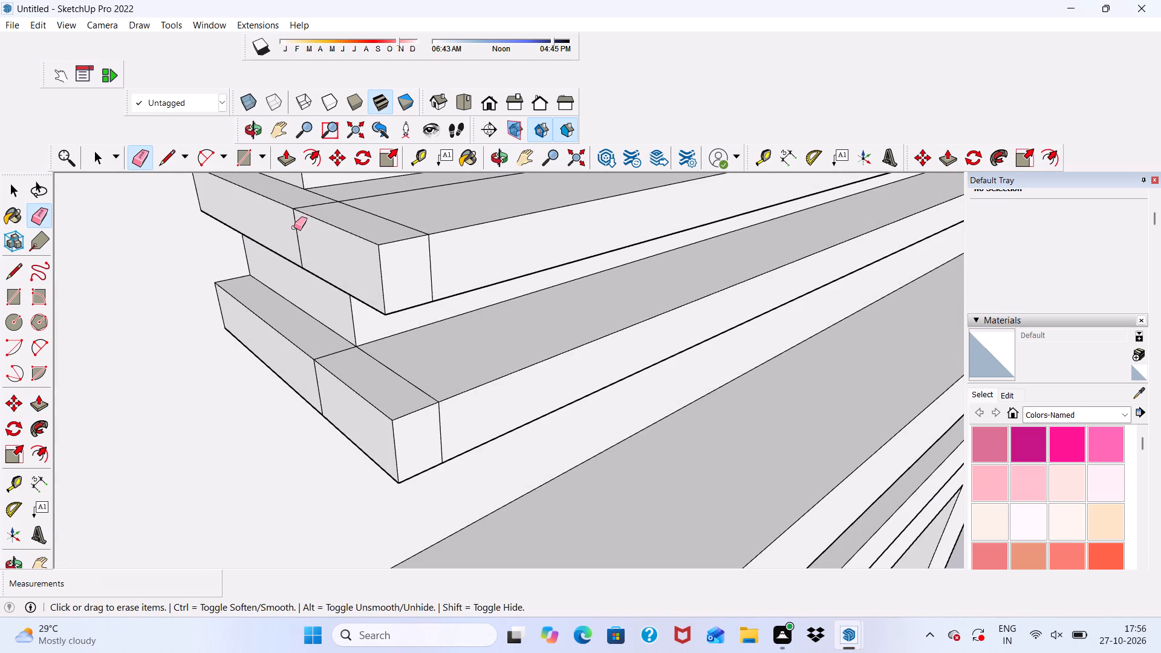
{"action": "left_click_drag", "start_coordinate": [294, 227], "coordinate": [301, 238]}
{"action": "left_click_drag", "start_coordinate": [331, 185], "coordinate": [324, 203]}
{"action": "left_click", "coordinate": [324, 203]}
{"action": "left_click_drag", "start_coordinate": [346, 195], "coordinate": [357, 193]}
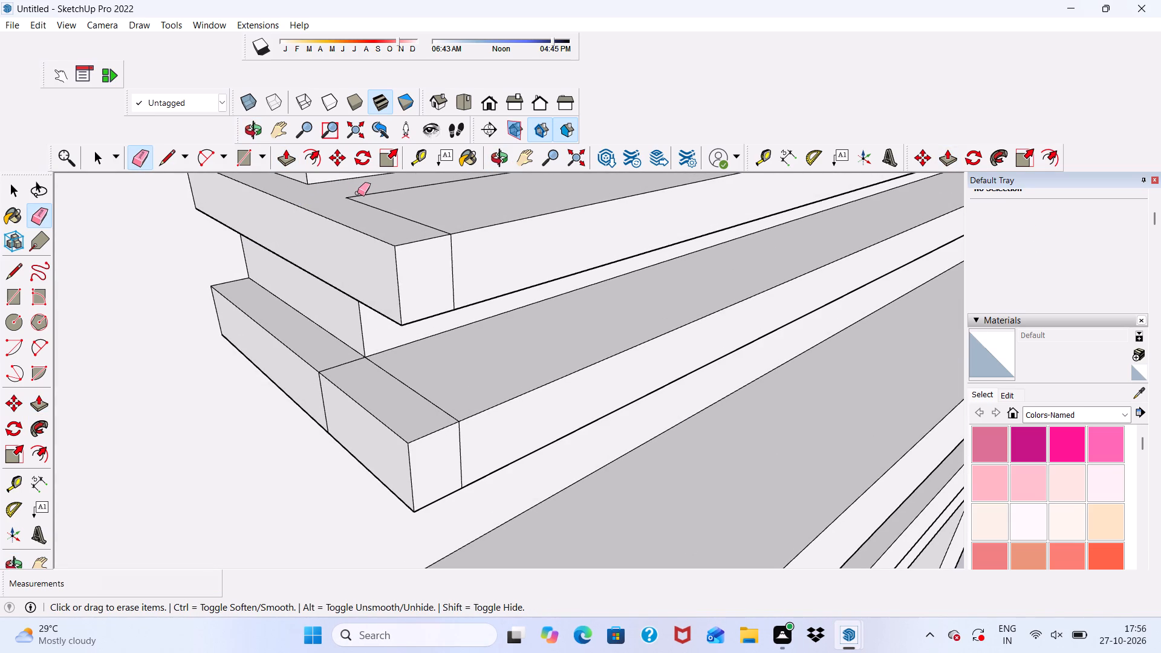
{"action": "left_click_drag", "start_coordinate": [357, 193], "coordinate": [383, 210]}
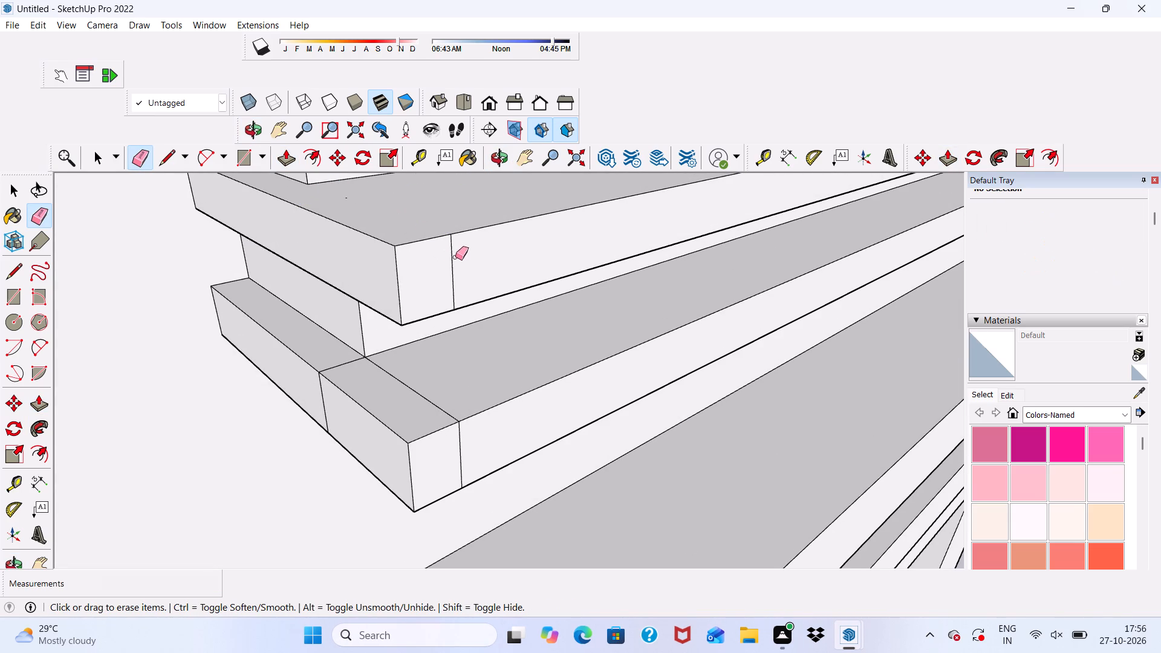
{"action": "left_click", "coordinate": [457, 256]}
{"action": "left_click", "coordinate": [454, 256]}
{"action": "middle_click_drag", "start_coordinate": [447, 265], "coordinate": [418, 67]}
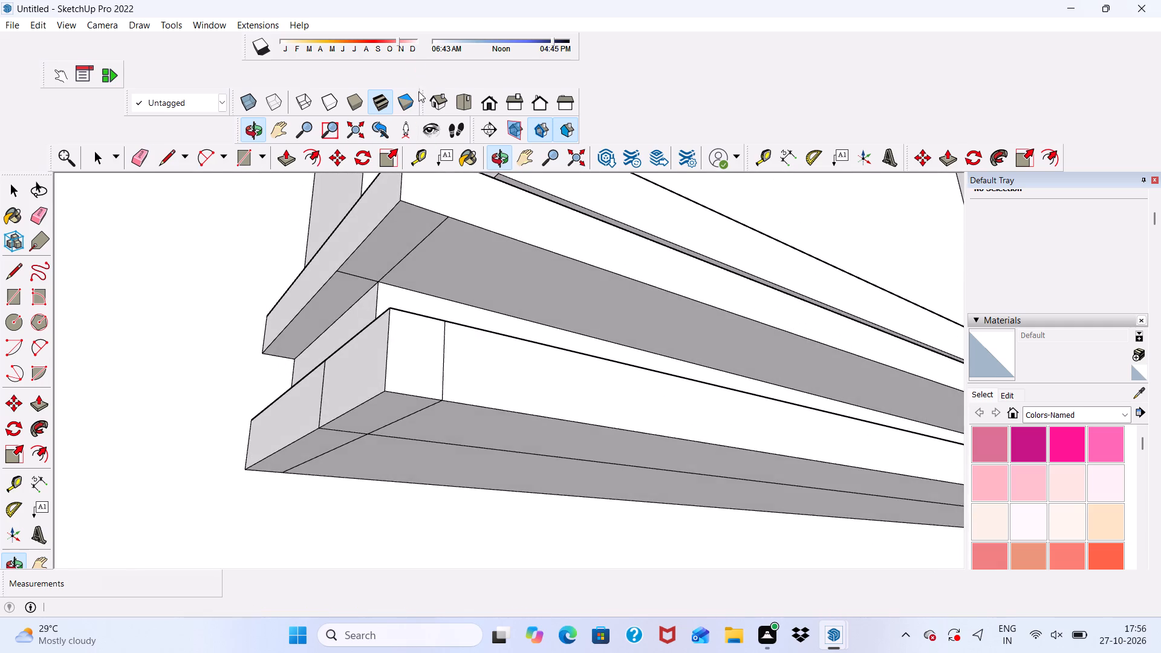
{"action": "scroll", "coordinate": [402, 232], "scroll_direction": "up", "scroll_amount": 3}
{"action": "left_click_drag", "start_coordinate": [340, 278], "coordinate": [337, 293]}
{"action": "left_click_drag", "start_coordinate": [405, 250], "coordinate": [421, 250]}
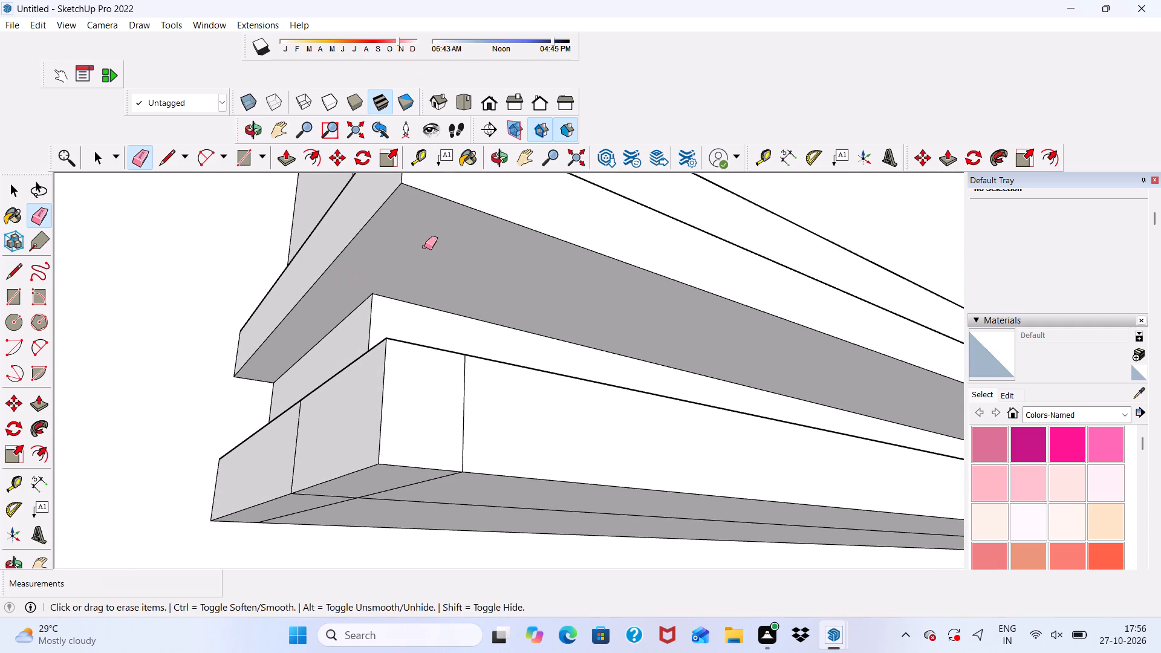
Erase the leftover seam edges on the underside, front, side and top of the lower strip's left-hand end.
{"action": "scroll", "coordinate": [397, 225], "scroll_direction": "down", "scroll_amount": 5}
{"action": "scroll", "coordinate": [369, 411], "scroll_direction": "up", "scroll_amount": 5}
{"action": "left_click_drag", "start_coordinate": [366, 372], "coordinate": [360, 418]}
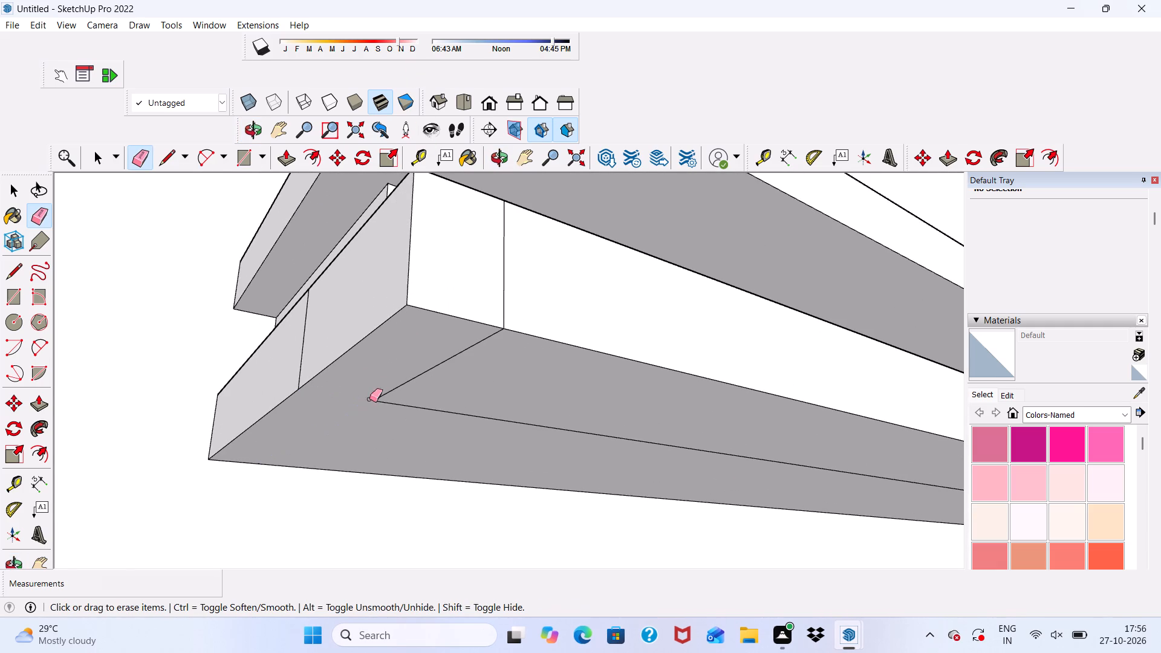
{"action": "left_click_drag", "start_coordinate": [385, 371], "coordinate": [482, 421]}
{"action": "left_click", "coordinate": [482, 421]}
{"action": "left_click_drag", "start_coordinate": [474, 286], "coordinate": [506, 268]}
{"action": "scroll", "coordinate": [493, 282], "scroll_direction": "down", "scroll_amount": 1}
{"action": "middle_click_drag", "start_coordinate": [493, 282], "coordinate": [513, 426]}
{"action": "scroll", "coordinate": [282, 344], "scroll_direction": "up", "scroll_amount": 1}
{"action": "left_click_drag", "start_coordinate": [297, 317], "coordinate": [319, 344]}
{"action": "scroll", "coordinate": [334, 250], "scroll_direction": "up", "scroll_amount": 2}
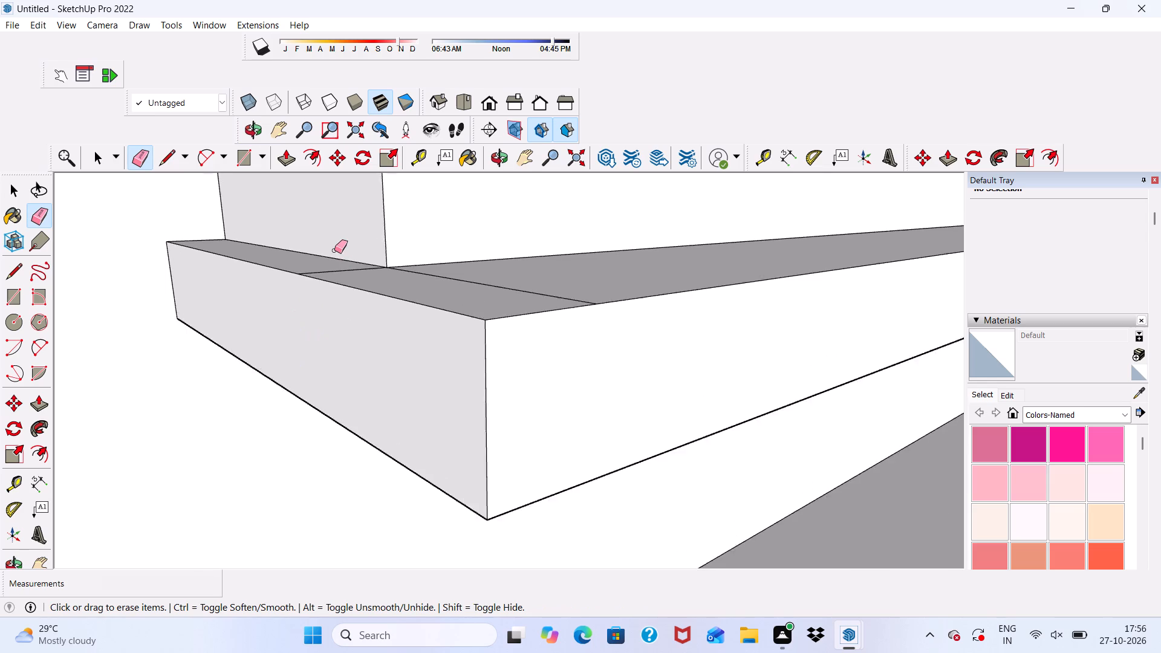
{"action": "scroll", "coordinate": [334, 250], "scroll_direction": "up", "scroll_amount": 8}
{"action": "left_click_drag", "start_coordinate": [311, 312], "coordinate": [338, 341]}
{"action": "left_click_drag", "start_coordinate": [564, 307], "coordinate": [559, 322]}
Erase the leftover seam edges on the top, front, underside and side of the lower strip's right-hand end.
{"action": "scroll", "coordinate": [417, 283], "scroll_direction": "down", "scroll_amount": 4}
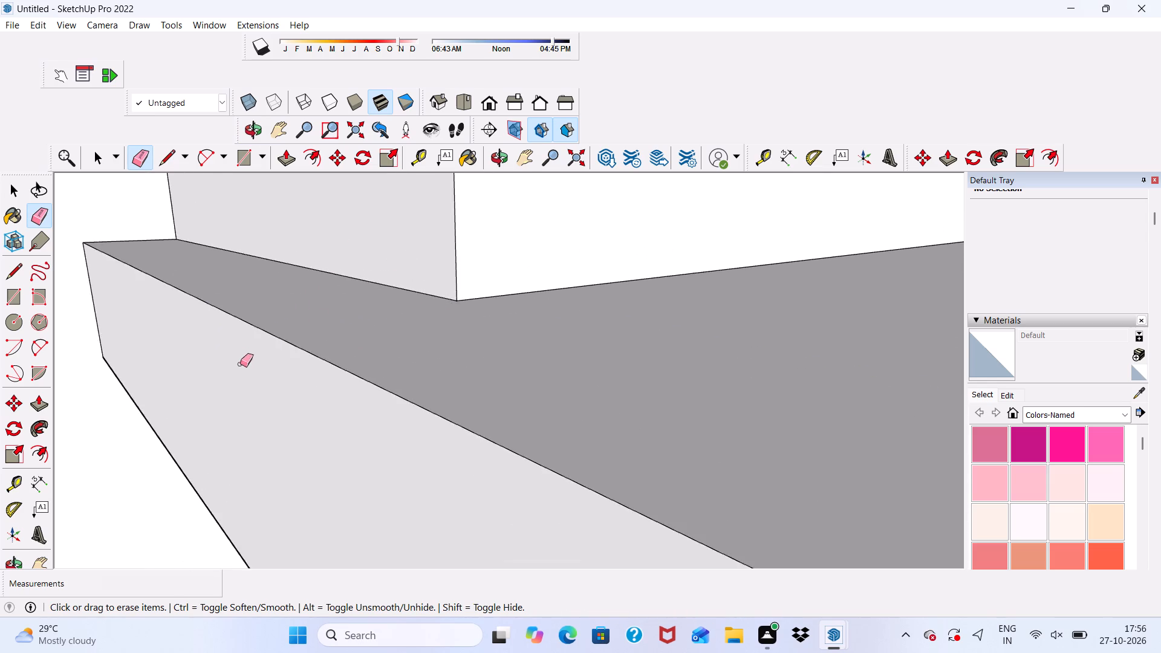
{"action": "scroll", "coordinate": [240, 364], "scroll_direction": "down", "scroll_amount": 14}
{"action": "scroll", "coordinate": [349, 388], "scroll_direction": "down", "scroll_amount": 12}
{"action": "middle_click_drag", "start_coordinate": [685, 386], "coordinate": [412, 428]}
{"action": "scroll", "coordinate": [685, 386], "scroll_direction": "up", "scroll_amount": 1}
{"action": "scroll", "coordinate": [797, 382], "scroll_direction": "up", "scroll_amount": 14}
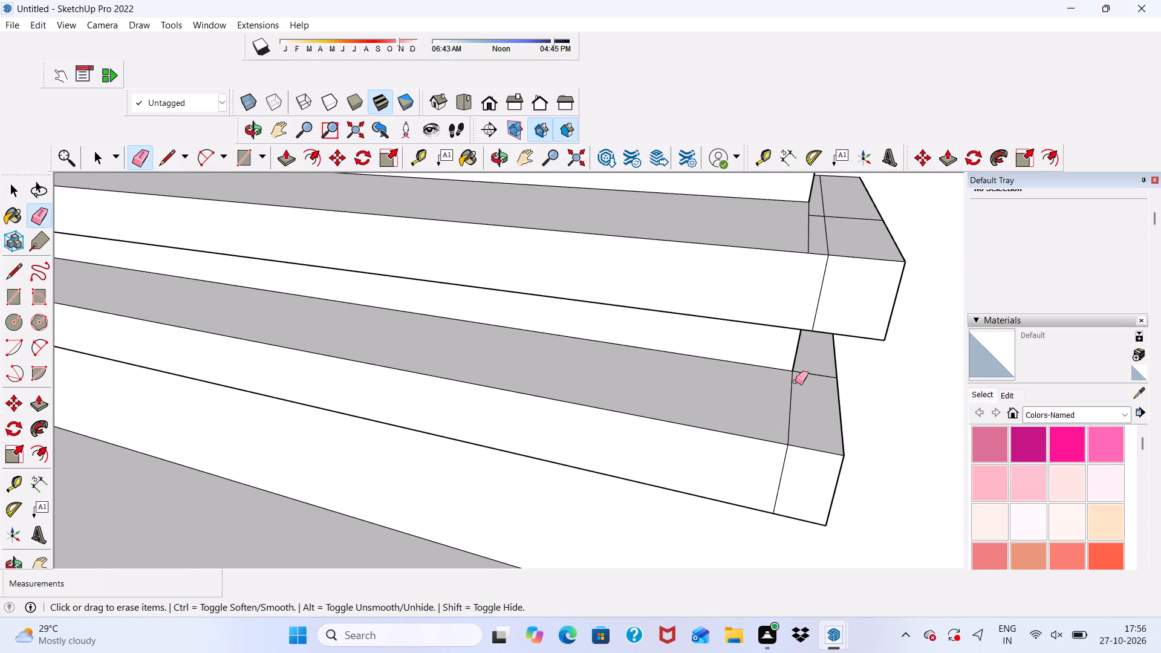
{"action": "left_click_drag", "start_coordinate": [808, 369], "coordinate": [791, 406]}
{"action": "scroll", "coordinate": [783, 476], "scroll_direction": "down", "scroll_amount": 1}
{"action": "left_click_drag", "start_coordinate": [784, 478], "coordinate": [748, 489]}
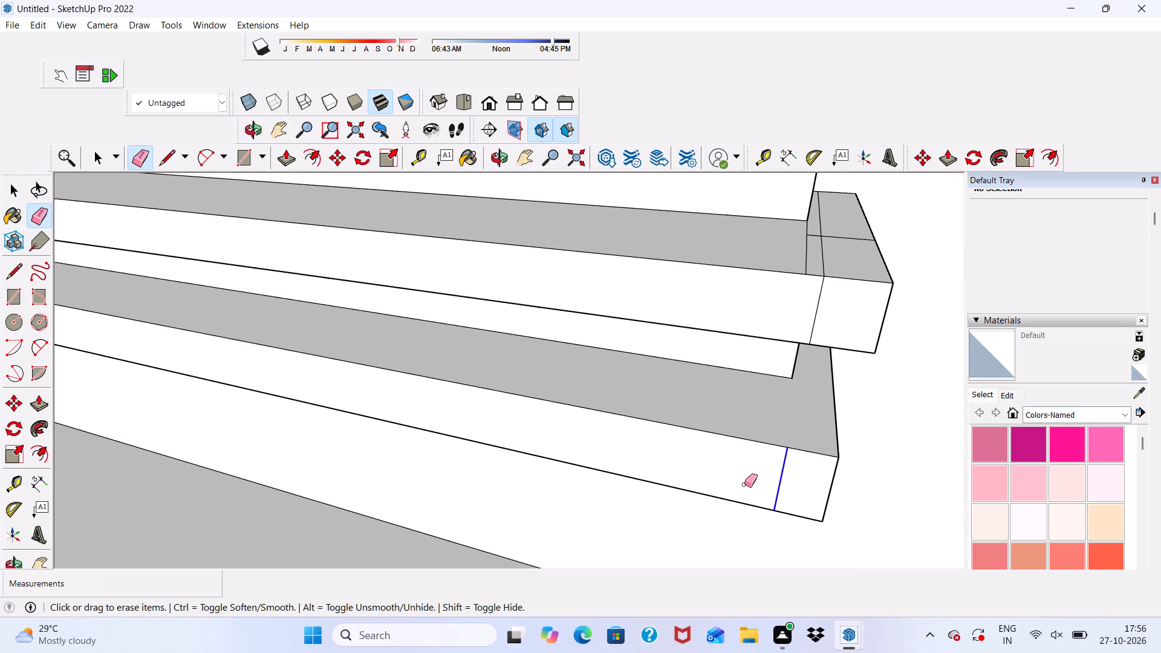
{"action": "middle_click_drag", "start_coordinate": [744, 484], "coordinate": [733, 235]}
{"action": "left_click_drag", "start_coordinate": [816, 359], "coordinate": [813, 418]}
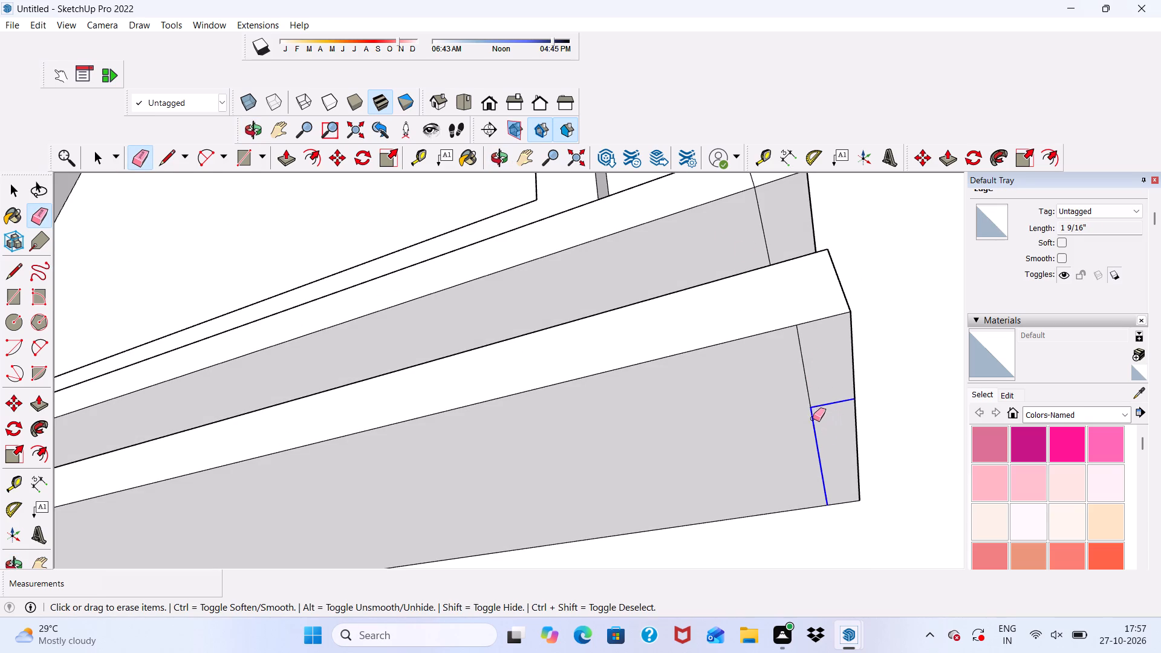
{"action": "left_click_drag", "start_coordinate": [813, 418], "coordinate": [804, 367]}
{"action": "left_click", "coordinate": [804, 365]}
{"action": "middle_click_drag", "start_coordinate": [804, 366], "coordinate": [582, 496]}
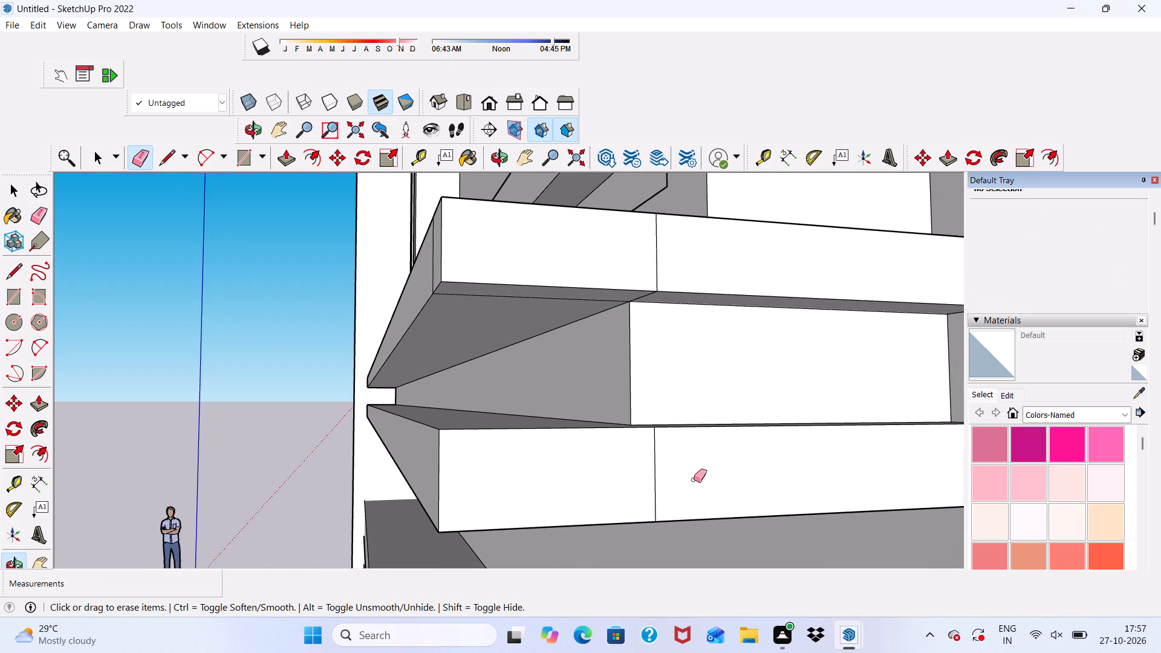
{"action": "left_click_drag", "start_coordinate": [642, 467], "coordinate": [688, 467]}
Erase the leftover seam edges on the side, top, front and underside of the upper strip's right-hand end.
{"action": "middle_click_drag", "start_coordinate": [667, 435], "coordinate": [659, 570]}
{"action": "scroll", "coordinate": [667, 435], "scroll_direction": "down", "scroll_amount": 1}
{"action": "left_click_drag", "start_coordinate": [648, 314], "coordinate": [674, 312]}
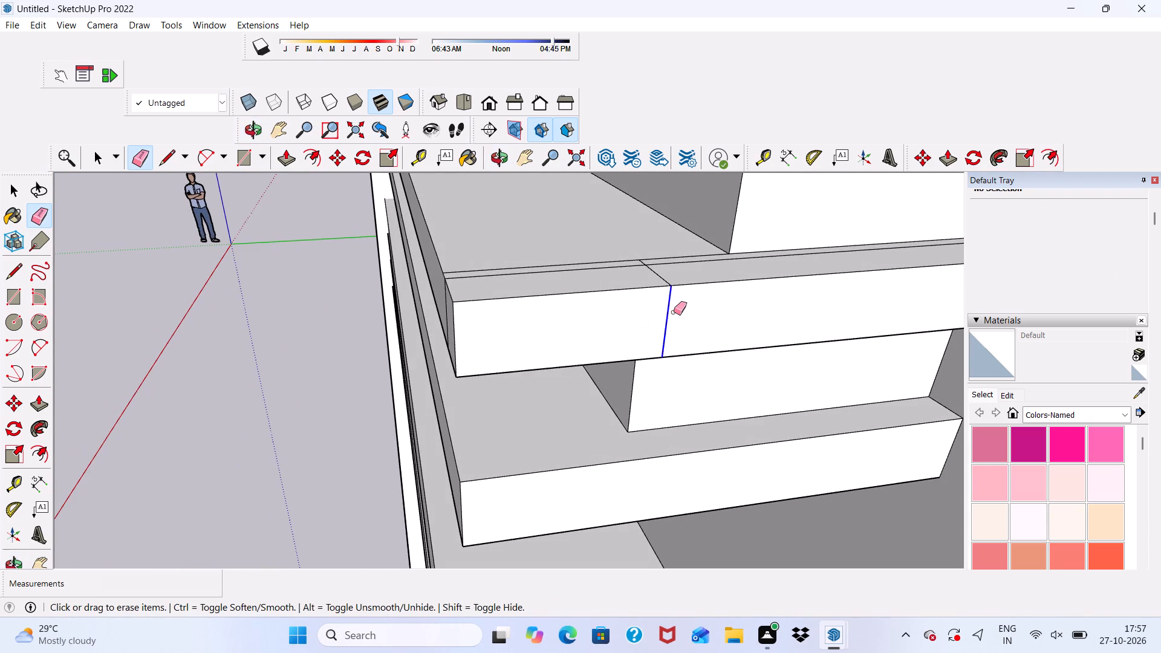
{"action": "left_click_drag", "start_coordinate": [634, 245], "coordinate": [655, 271]}
{"action": "left_click_drag", "start_coordinate": [659, 258], "coordinate": [673, 252]}
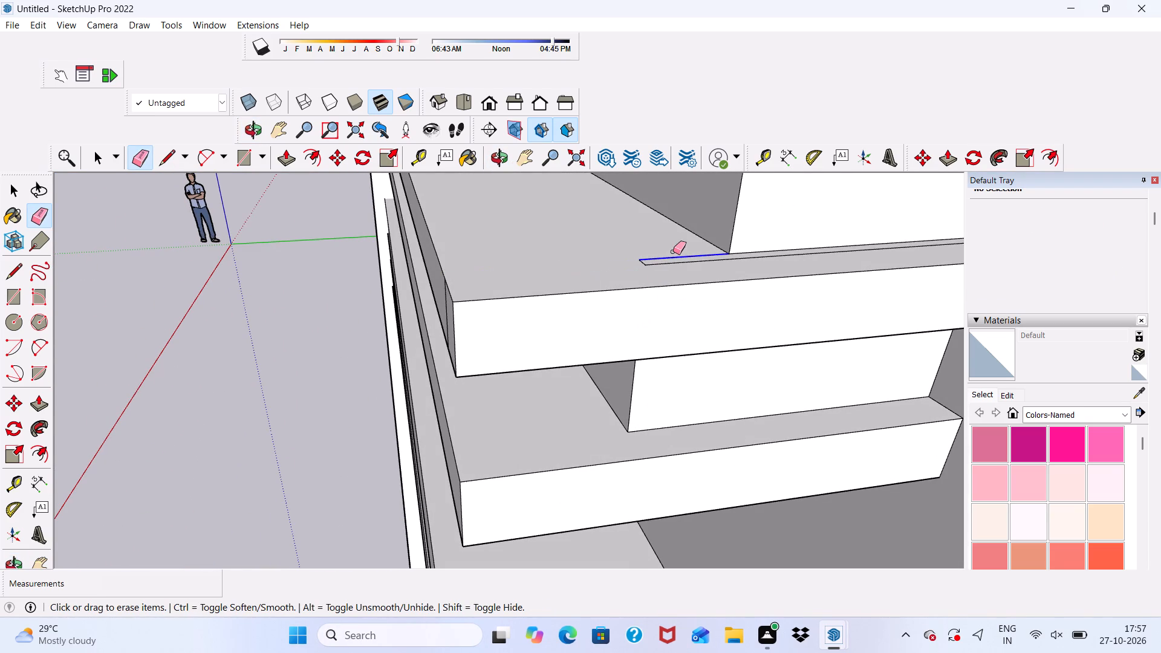
{"action": "left_click_drag", "start_coordinate": [673, 252], "coordinate": [695, 262]}
{"action": "scroll", "coordinate": [644, 251], "scroll_direction": "down", "scroll_amount": 2}
{"action": "scroll", "coordinate": [644, 251], "scroll_direction": "up", "scroll_amount": 4}
{"action": "left_click_drag", "start_coordinate": [644, 251], "coordinate": [637, 278]}
{"action": "scroll", "coordinate": [631, 275], "scroll_direction": "down", "scroll_amount": 1}
{"action": "middle_click_drag", "start_coordinate": [629, 276], "coordinate": [787, 231]}
{"action": "left_click_drag", "start_coordinate": [441, 313], "coordinate": [489, 322]}
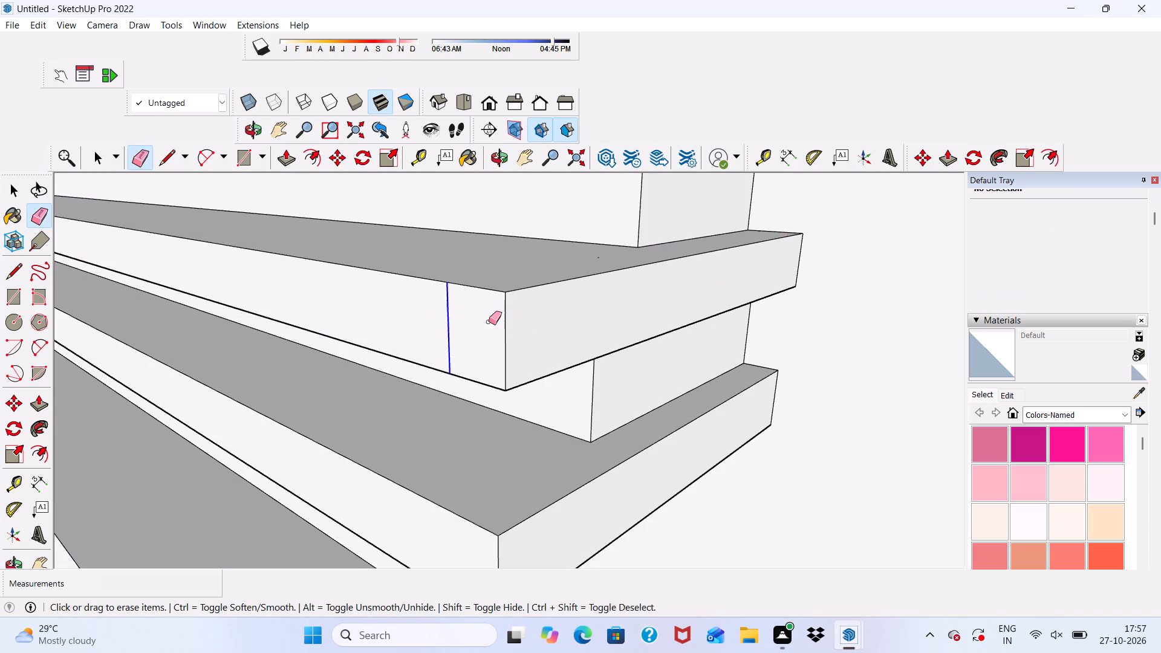
{"action": "middle_click_drag", "start_coordinate": [467, 327], "coordinate": [539, 130]}
{"action": "left_click_drag", "start_coordinate": [564, 247], "coordinate": [559, 266]}
{"action": "left_click", "coordinate": [555, 269]}
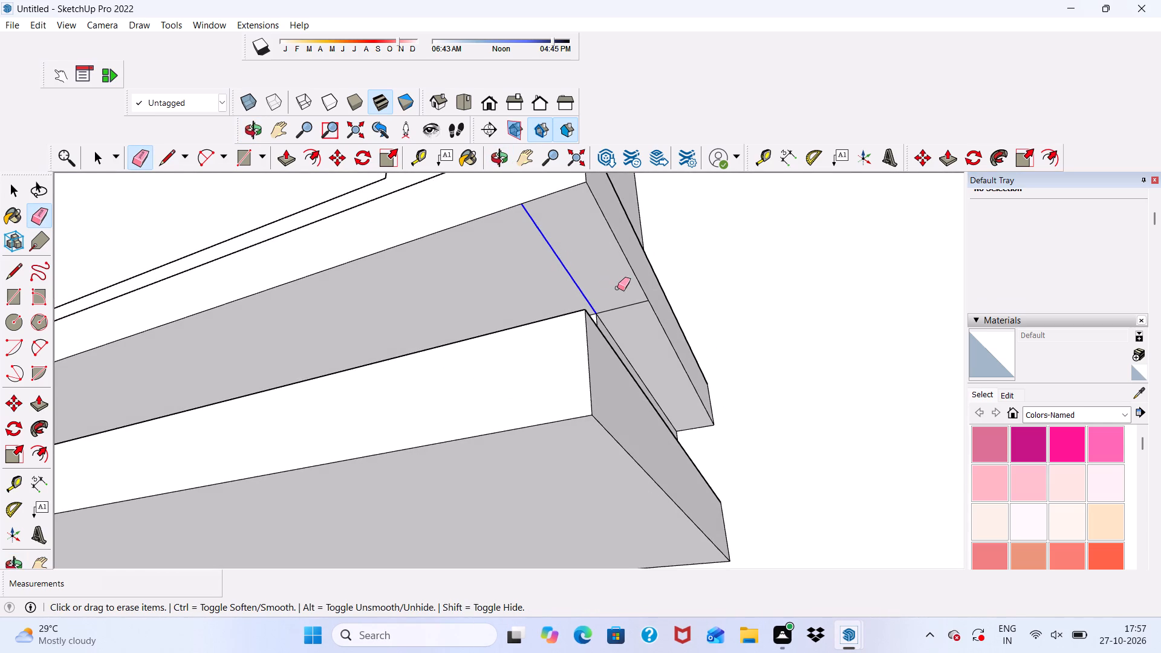
{"action": "left_click_drag", "start_coordinate": [619, 291], "coordinate": [623, 307]}
{"action": "scroll", "coordinate": [604, 284], "scroll_direction": "down", "scroll_amount": 16}
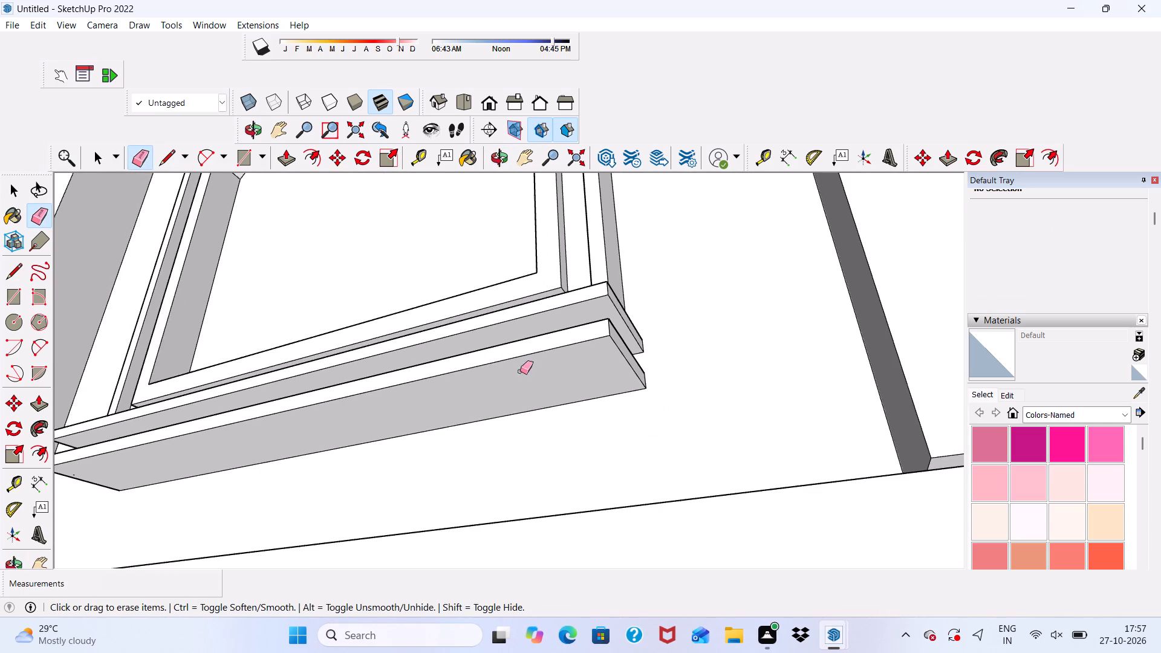
Draw a rectangle about 1' 6" by 7 7/16" on the lower strip's underside, starting at its left-hand back corner.
{"action": "middle_click_drag", "start_coordinate": [410, 377], "coordinate": [438, 488]}
{"action": "key", "text": "space"}
{"action": "scroll", "coordinate": [516, 282], "scroll_direction": "down", "scroll_amount": 10}
{"action": "scroll", "coordinate": [287, 386], "scroll_direction": "up", "scroll_amount": 5}
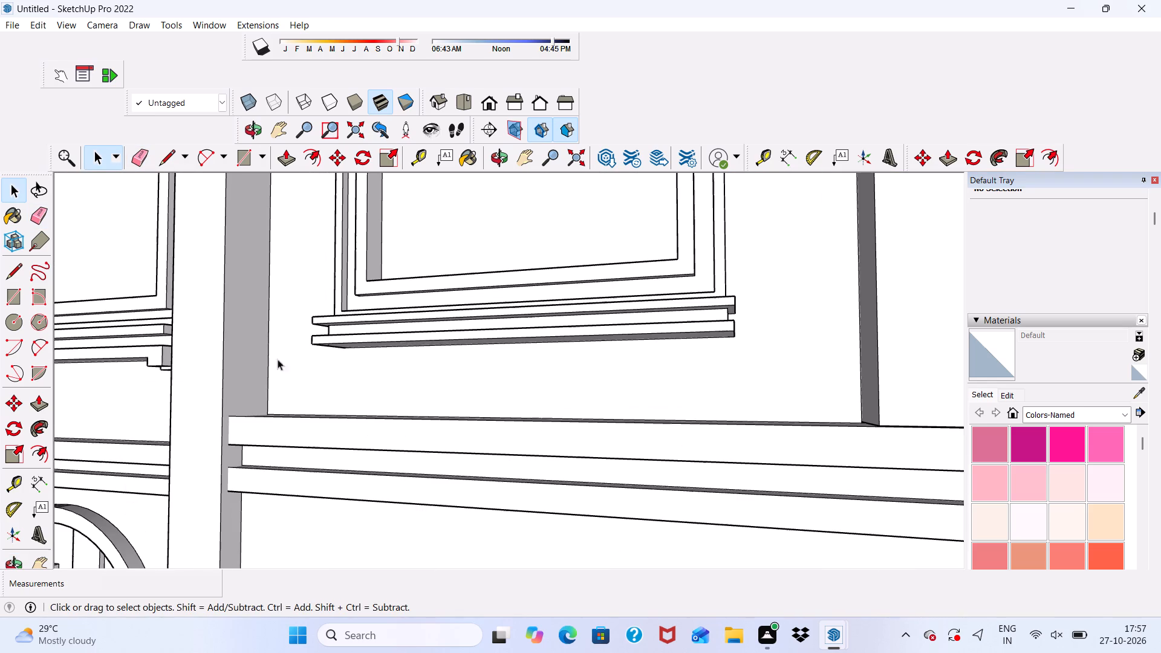
{"action": "left_click", "coordinate": [235, 143]}
{"action": "left_click", "coordinate": [244, 166]}
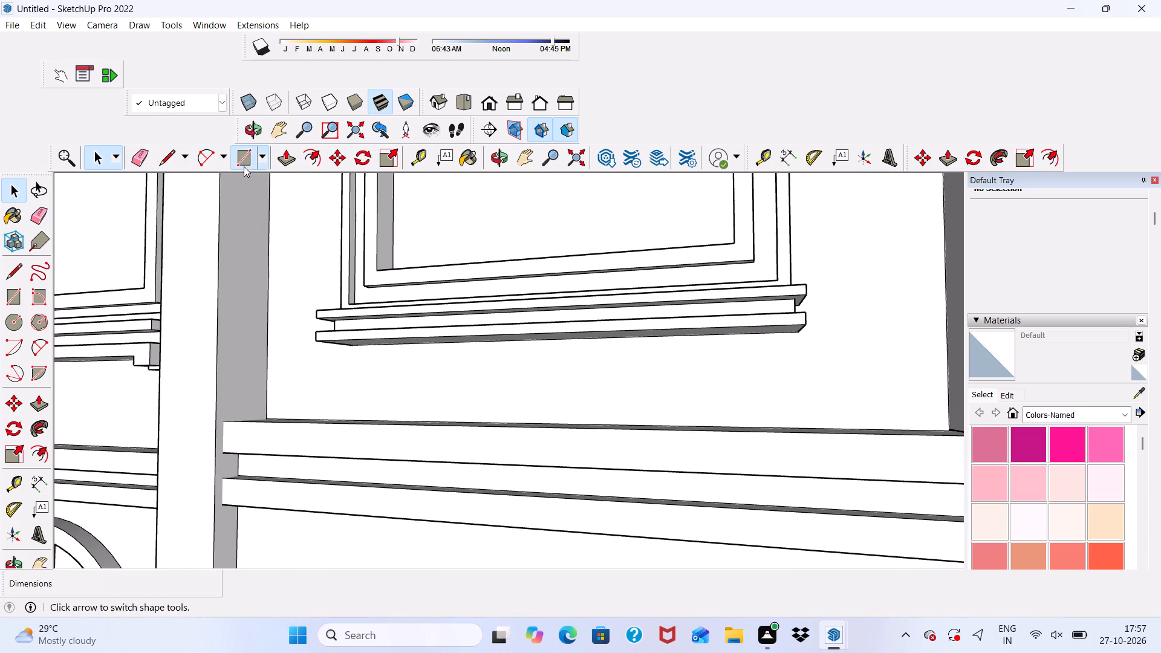
{"action": "scroll", "coordinate": [248, 265], "scroll_direction": "down", "scroll_amount": 4}
{"action": "middle_click_drag", "start_coordinate": [266, 343], "coordinate": [303, 241]}
{"action": "scroll", "coordinate": [312, 277], "scroll_direction": "up", "scroll_amount": 5}
{"action": "scroll", "coordinate": [312, 328], "scroll_direction": "up", "scroll_amount": 6}
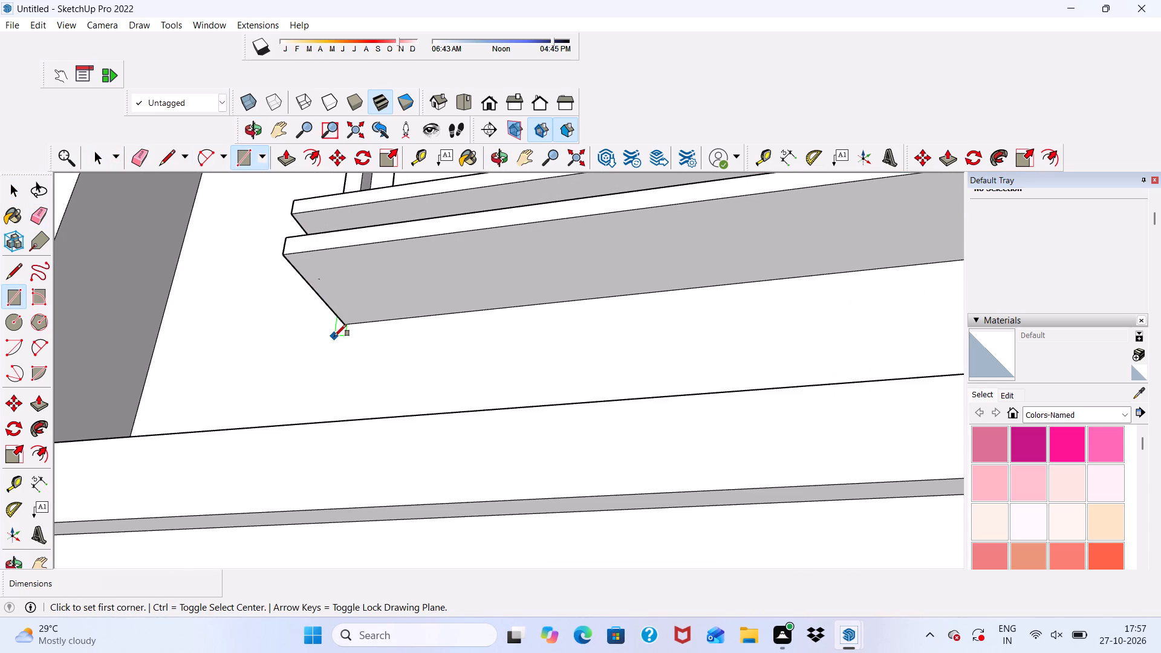
{"action": "left_click", "coordinate": [343, 328]}
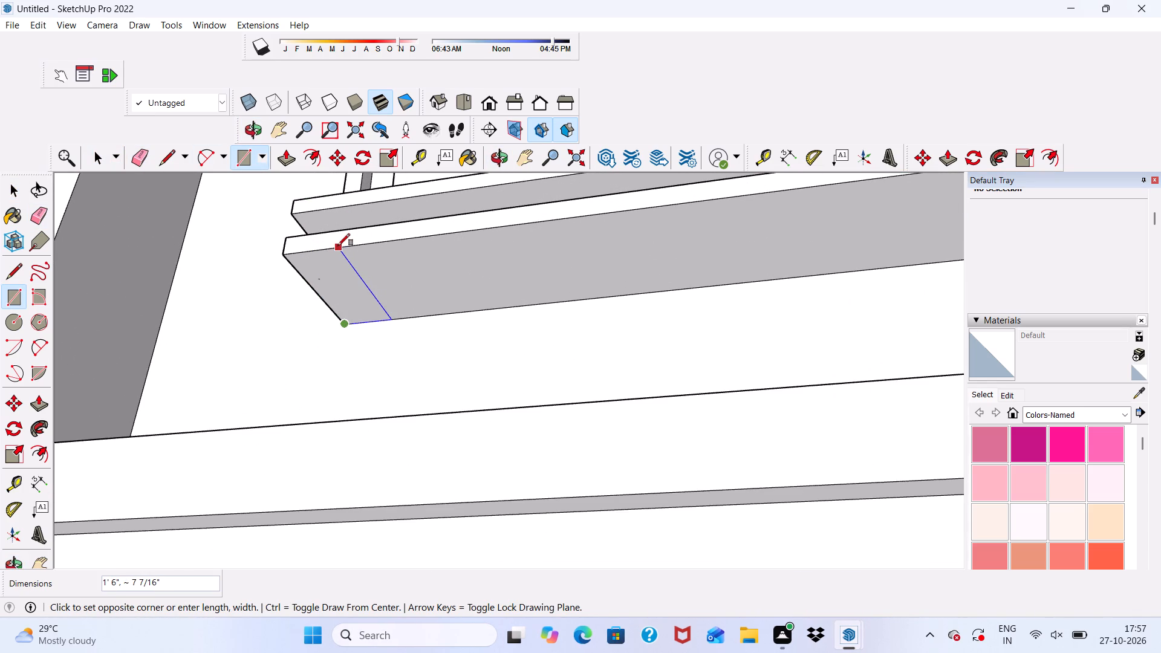
{"action": "left_click", "coordinate": [333, 253]}
Draw a rectangle about 1' 6" by 6 5/16" on the lower strip's underside, starting at its right-hand back corner.
{"action": "scroll", "coordinate": [229, 251], "scroll_direction": "down", "scroll_amount": 6}
{"action": "scroll", "coordinate": [861, 281], "scroll_direction": "up", "scroll_amount": 5}
{"action": "scroll", "coordinate": [760, 221], "scroll_direction": "up", "scroll_amount": 3}
{"action": "left_click", "coordinate": [760, 221]}
{"action": "scroll", "coordinate": [759, 246], "scroll_direction": "down", "scroll_amount": 5}
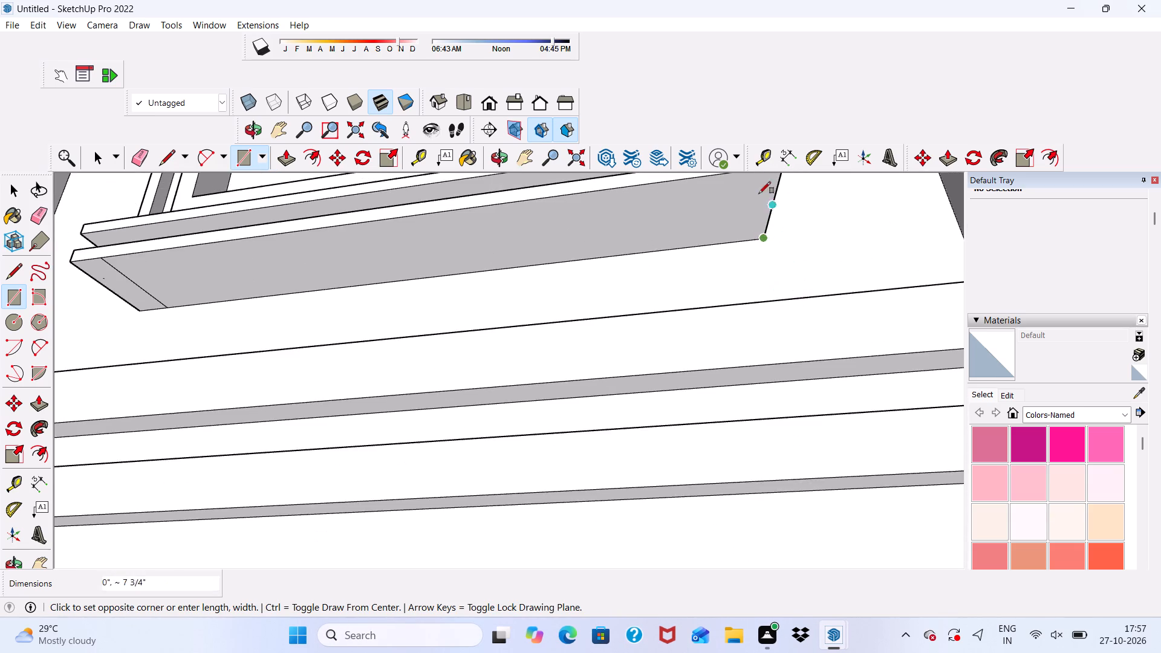
{"action": "scroll", "coordinate": [752, 180], "scroll_direction": "up", "scroll_amount": 3}
{"action": "scroll", "coordinate": [750, 198], "scroll_direction": "down", "scroll_amount": 6}
{"action": "scroll", "coordinate": [735, 218], "scroll_direction": "up", "scroll_amount": 4}
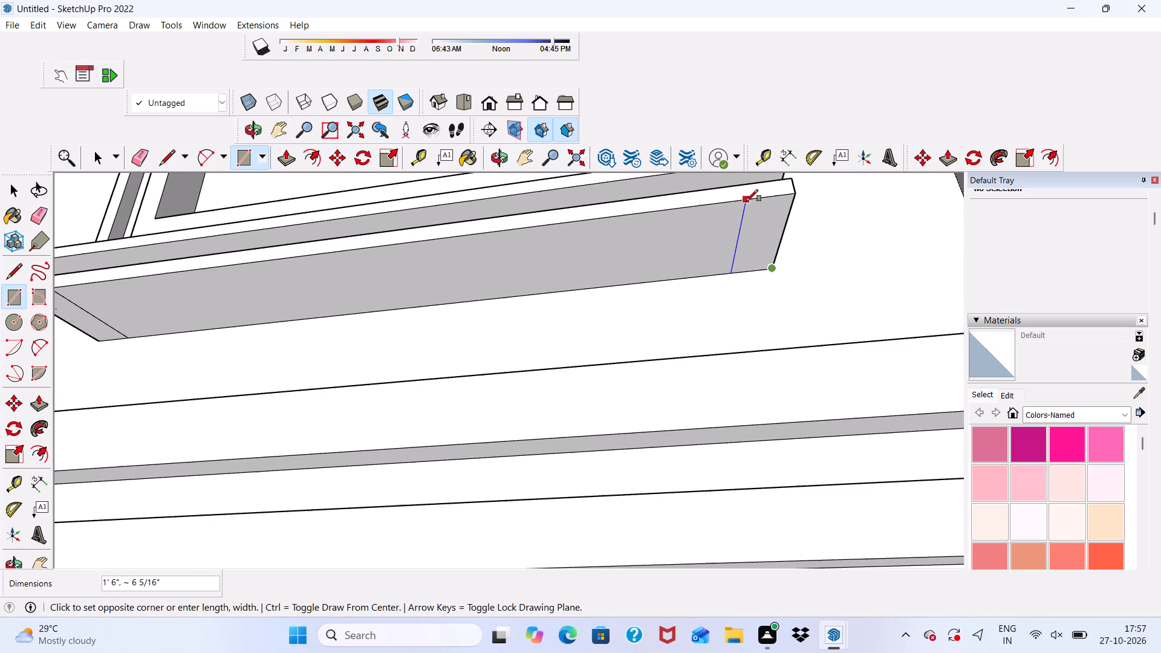
{"action": "left_click", "coordinate": [746, 201]}
Push/Pull the rectangle at the right-hand end of the lower strip's underside down 3" to form an end block.
{"action": "double_click", "coordinate": [294, 154]}
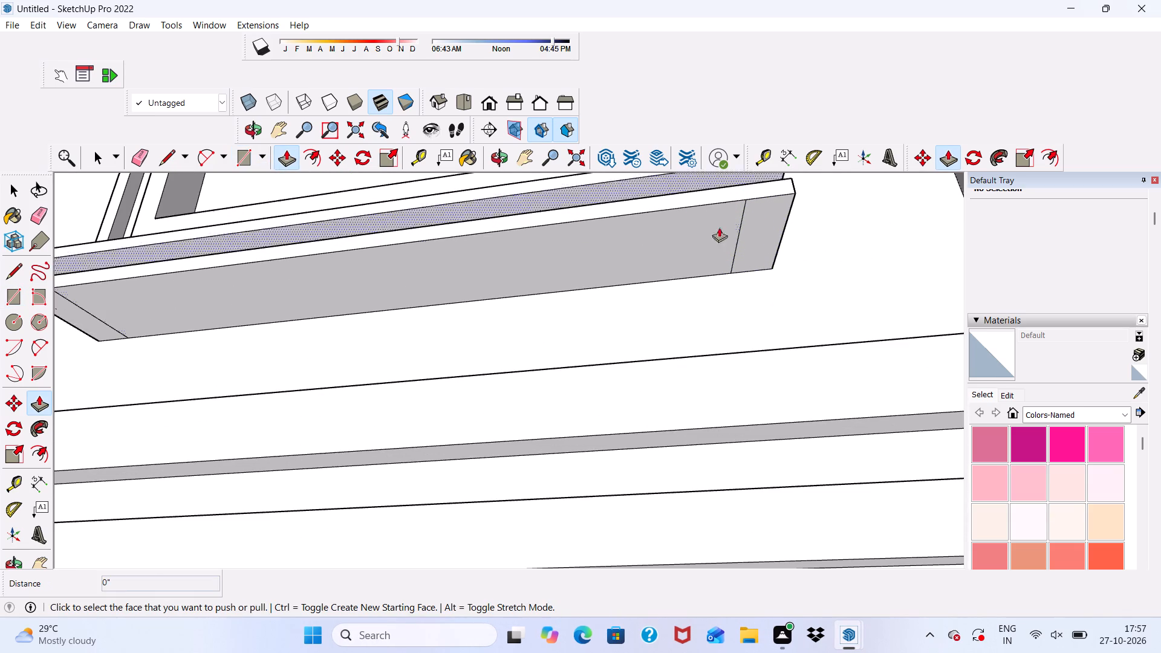
{"action": "scroll", "coordinate": [815, 235], "scroll_direction": "up", "scroll_amount": 1}
{"action": "left_click", "coordinate": [753, 238]}
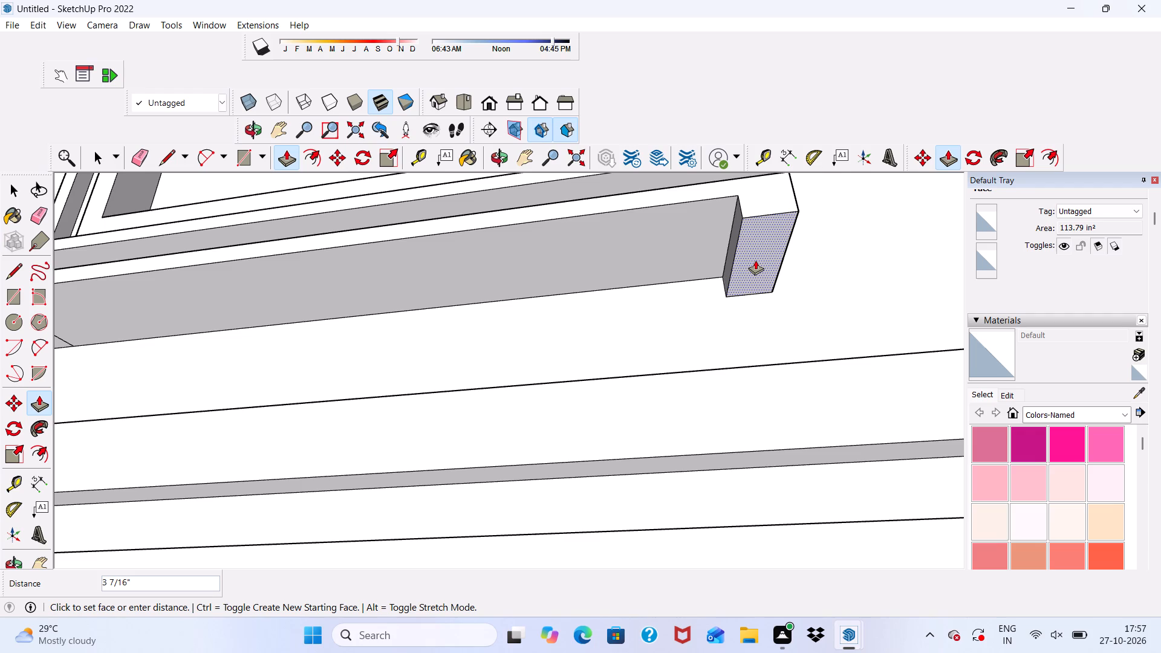
{"action": "key", "text": "3"}
{"action": "key", "text": "shift+quotedbl"}
{"action": "key", "text": "Return"}
Push/Pull the rectangle at the left-hand end of the lower strip's underside down 3" to form the matching end block.
{"action": "scroll", "coordinate": [755, 260], "scroll_direction": "up", "scroll_amount": 1}
{"action": "scroll", "coordinate": [741, 201], "scroll_direction": "down", "scroll_amount": 8}
{"action": "scroll", "coordinate": [228, 302], "scroll_direction": "up", "scroll_amount": 5}
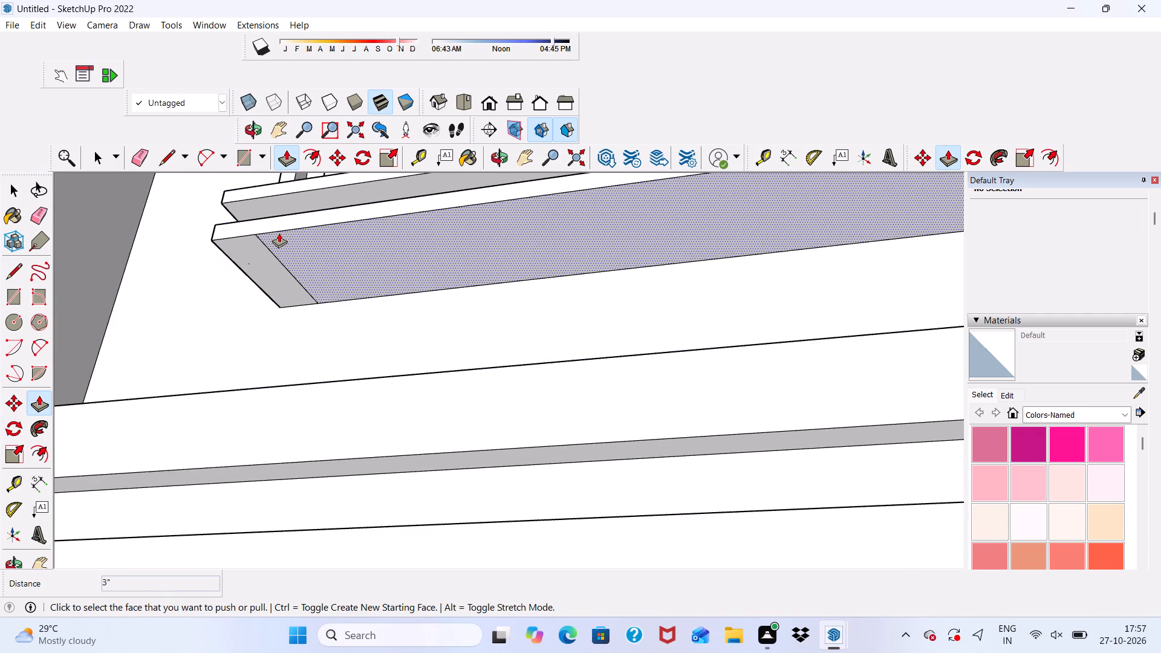
{"action": "scroll", "coordinate": [279, 233], "scroll_direction": "up", "scroll_amount": 6}
{"action": "left_click", "coordinate": [249, 275]}
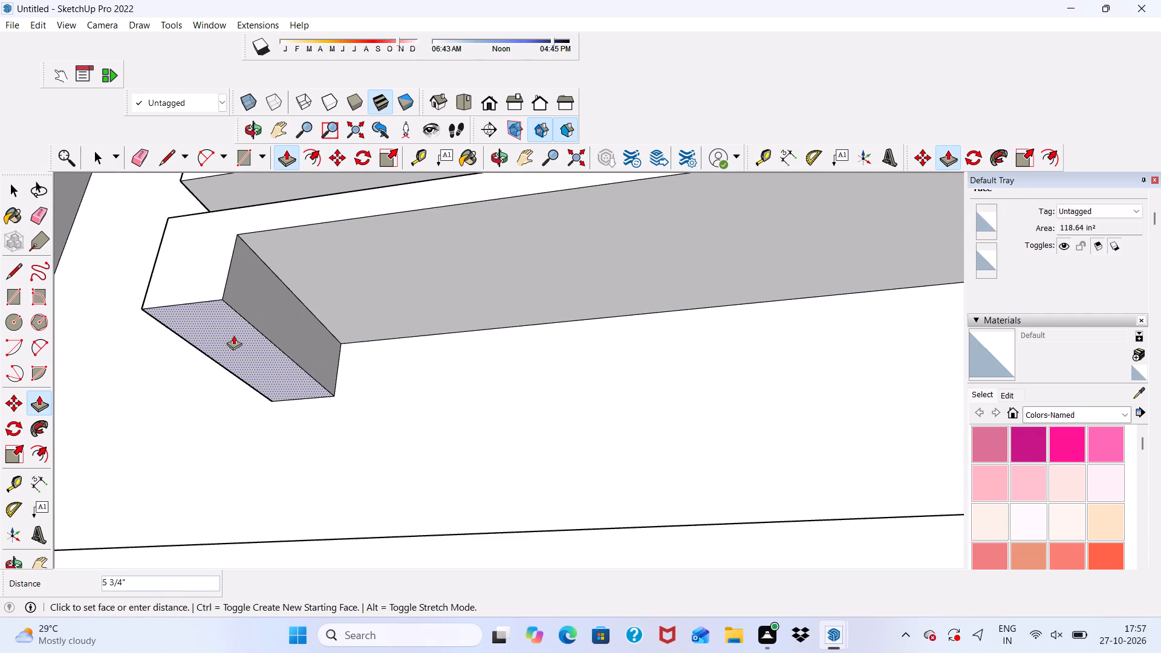
{"action": "key", "text": "3"}
{"action": "key", "text": "shift+quotedbl"}
{"action": "key", "text": "Return"}
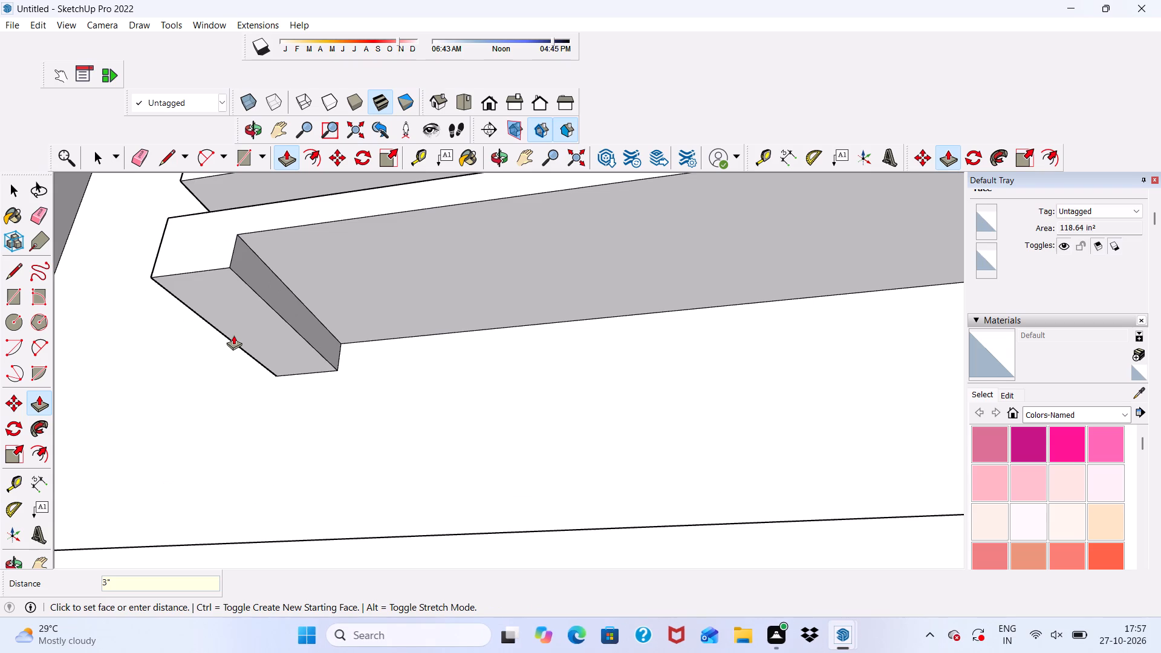
Draw a rectangle about 4 3/4" by 6 9/16" across the middle of the left-hand end block's underside, from edge to edge.
{"action": "key", "text": "space"}
{"action": "left_click", "coordinate": [250, 149]}
{"action": "scroll", "coordinate": [236, 325], "scroll_direction": "up", "scroll_amount": 2}
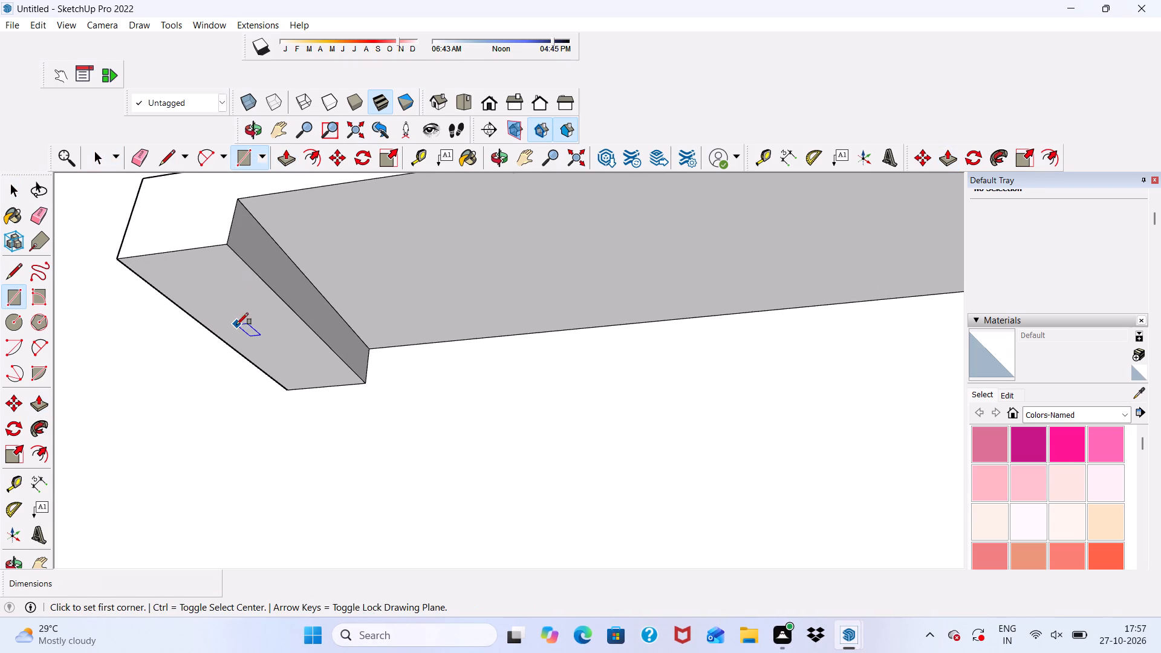
{"action": "scroll", "coordinate": [236, 325], "scroll_direction": "up", "scroll_amount": 4}
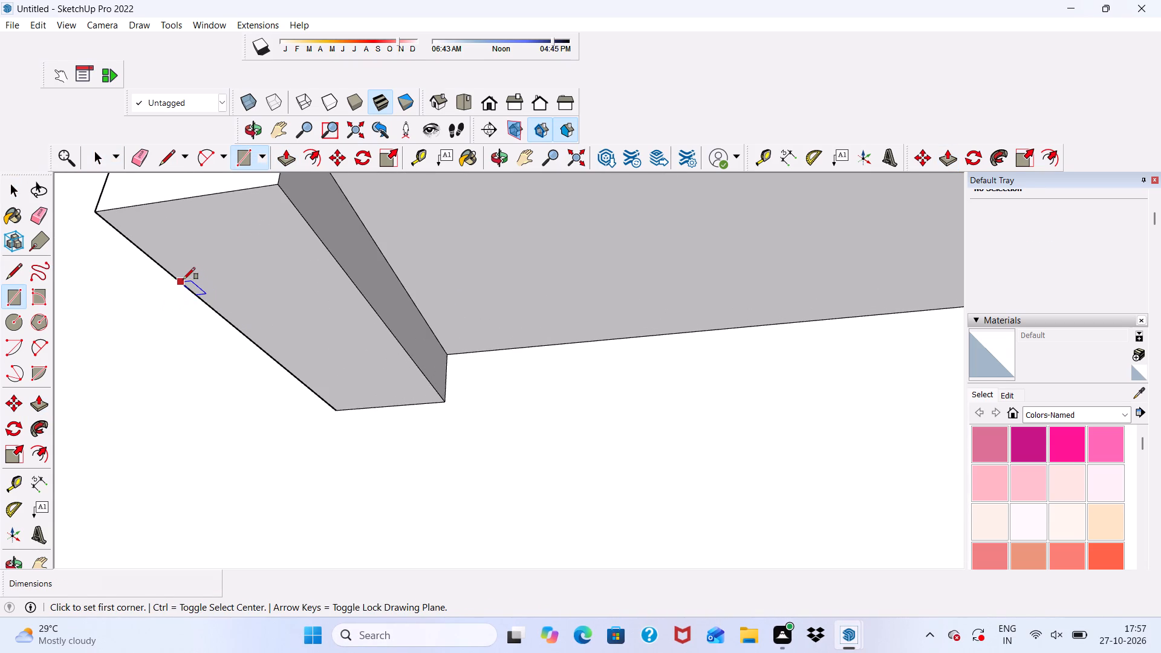
{"action": "left_click", "coordinate": [183, 279]}
{"action": "scroll", "coordinate": [329, 289], "scroll_direction": "up", "scroll_amount": 2}
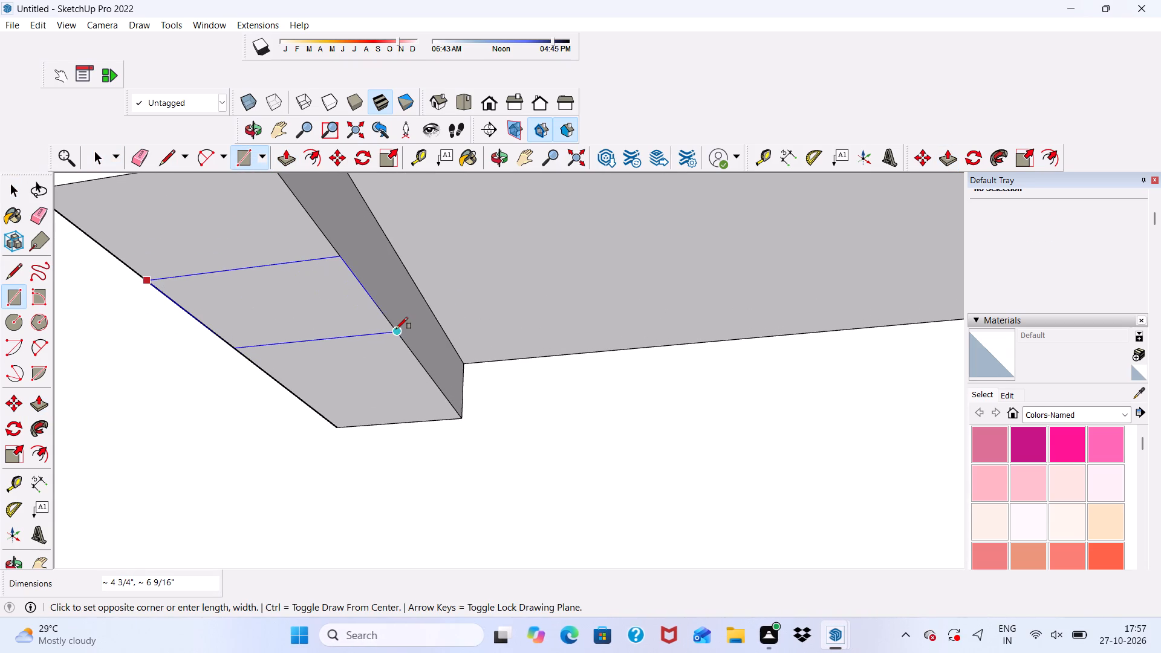
{"action": "left_click", "coordinate": [395, 330]}
{"action": "scroll", "coordinate": [259, 296], "scroll_direction": "down", "scroll_amount": 5}
{"action": "scroll", "coordinate": [82, 274], "scroll_direction": "down", "scroll_amount": 8}
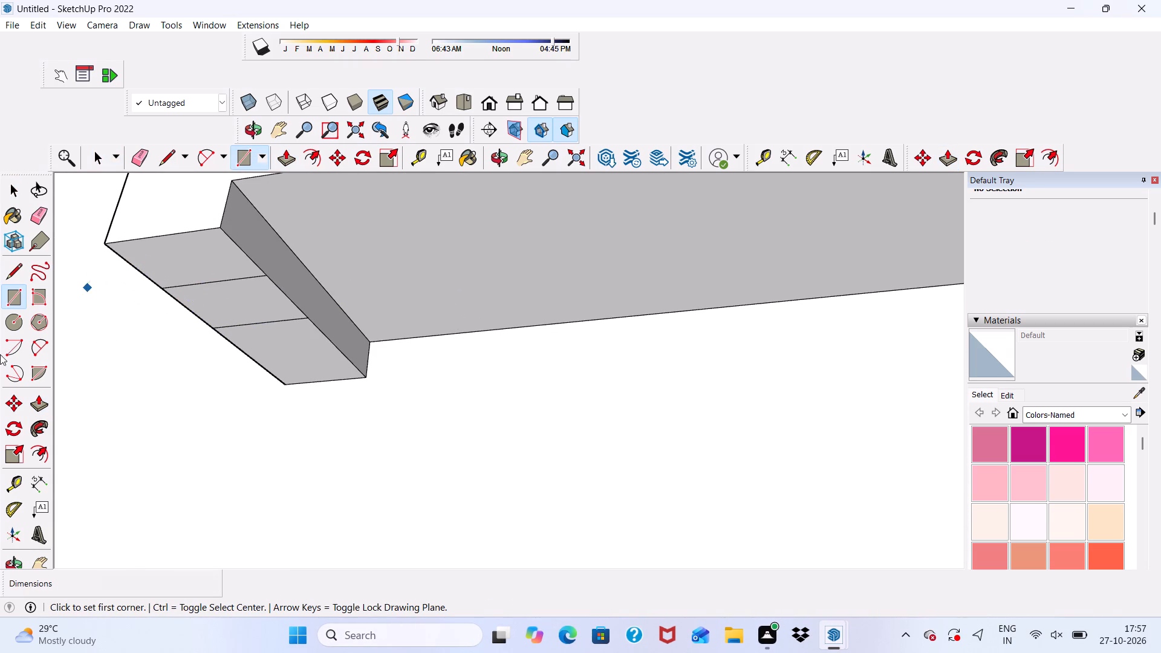
Draw a rectangle about 6" by 6 5/16" across the middle of the right-hand end block's underside, from edge to edge.
{"action": "scroll", "coordinate": [0, 354], "scroll_direction": "down", "scroll_amount": 2}
{"action": "scroll", "coordinate": [63, 310], "scroll_direction": "down", "scroll_amount": 17}
{"action": "scroll", "coordinate": [652, 268], "scroll_direction": "up", "scroll_amount": 5}
{"action": "scroll", "coordinate": [607, 316], "scroll_direction": "up", "scroll_amount": 6}
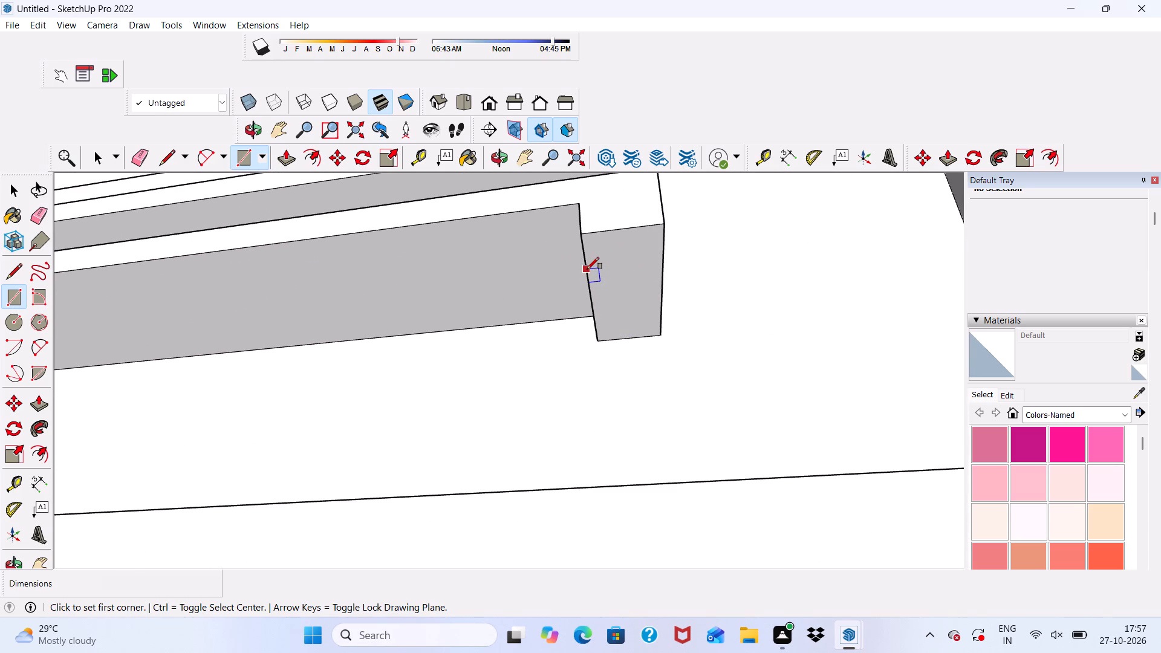
{"action": "left_click", "coordinate": [587, 269]}
{"action": "scroll", "coordinate": [686, 302], "scroll_direction": "up", "scroll_amount": 4}
{"action": "scroll", "coordinate": [652, 314], "scroll_direction": "down", "scroll_amount": 1}
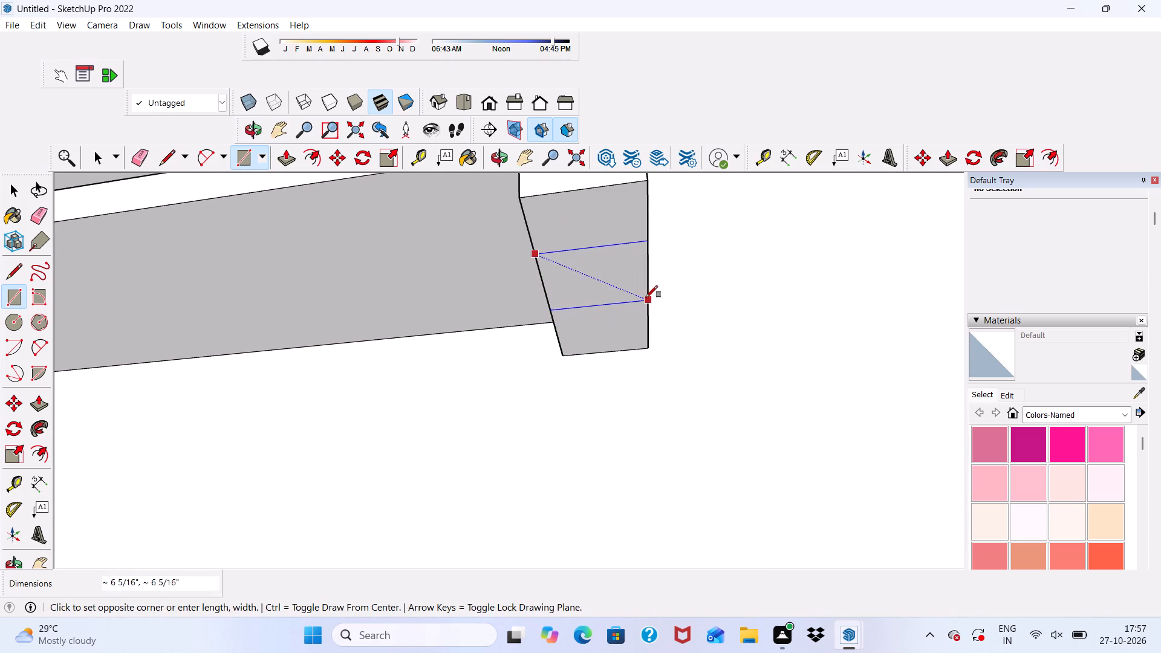
{"action": "left_click", "coordinate": [646, 297]}
{"action": "key", "text": "space"}
Push/Pull the middle rectangle under the right-hand end block down about 1 3/8".
{"action": "left_click", "coordinate": [296, 160]}
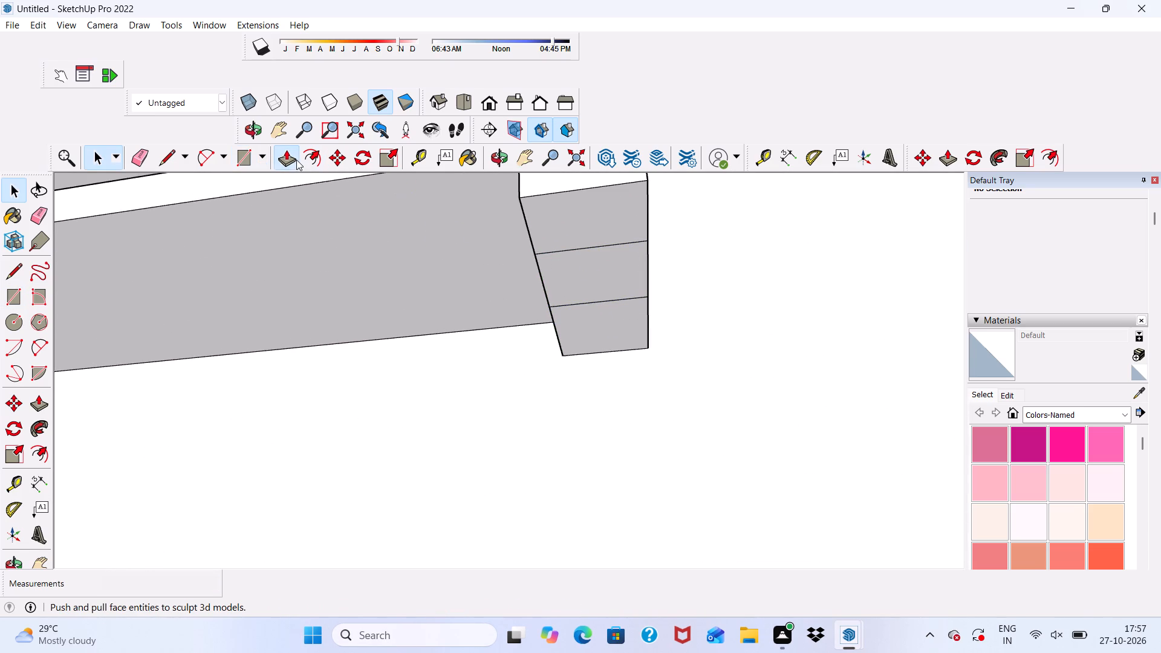
{"action": "left_click", "coordinate": [562, 271]}
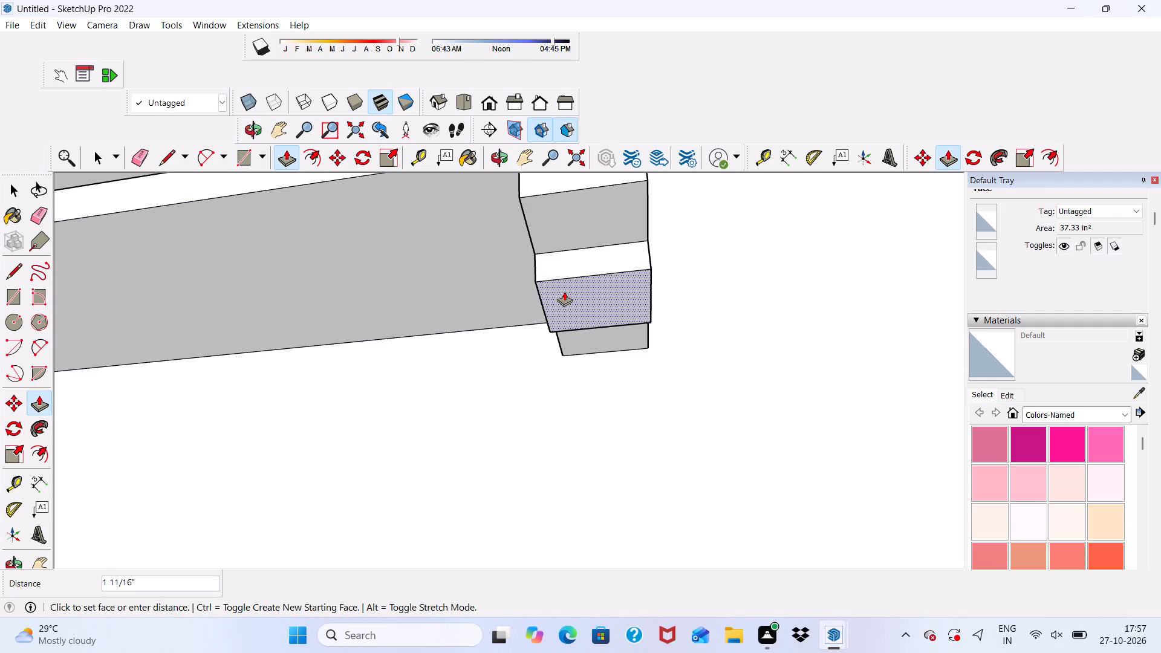
{"action": "left_click", "coordinate": [564, 291]}
Push/Pull the middle rectangle under the left-hand end block down about 2 3/8".
{"action": "scroll", "coordinate": [695, 225], "scroll_direction": "down", "scroll_amount": 11}
{"action": "scroll", "coordinate": [161, 322], "scroll_direction": "up", "scroll_amount": 2}
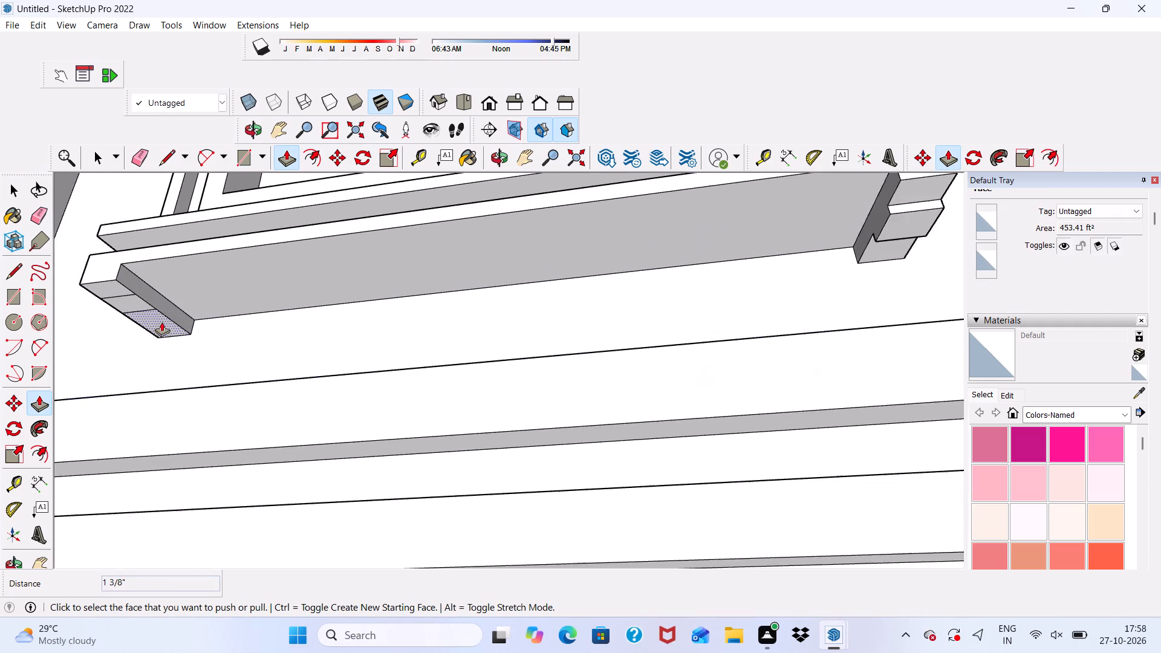
{"action": "scroll", "coordinate": [161, 322], "scroll_direction": "up", "scroll_amount": 6}
{"action": "left_click", "coordinate": [120, 310]}
{"action": "left_click", "coordinate": [108, 328]}
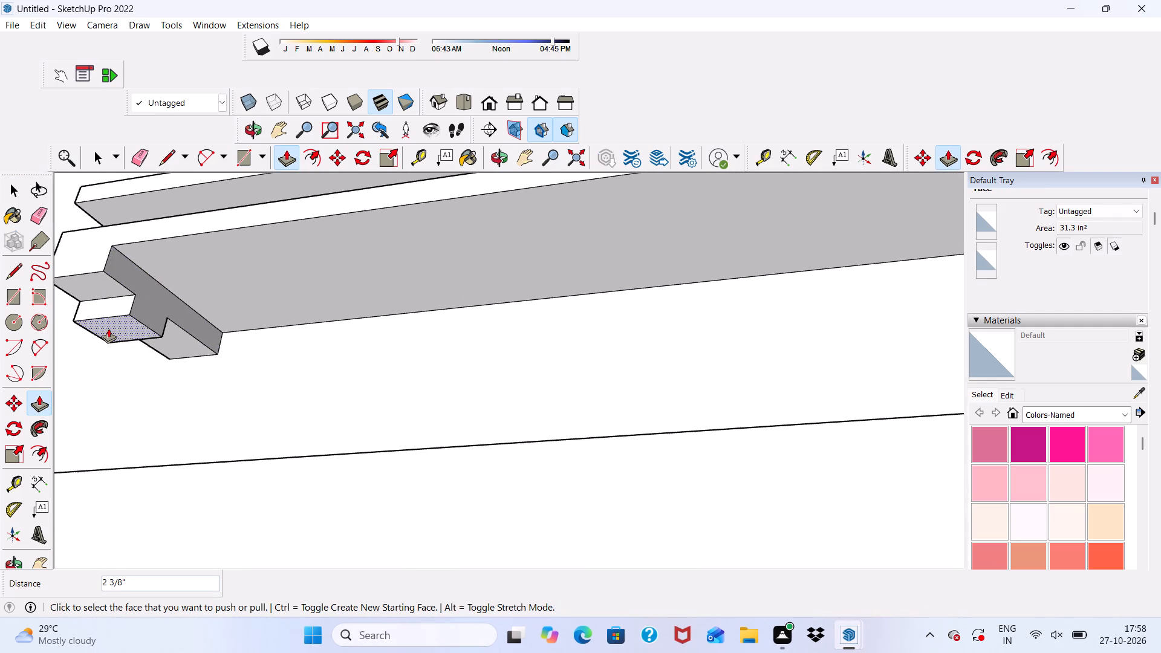
{"action": "scroll", "coordinate": [143, 301], "scroll_direction": "down", "scroll_amount": 18}
{"action": "key", "text": "space"}
Examine the completed lowest sill and the whole façade, comparing the right column's windows with those in the other columns.
{"action": "middle_click_drag", "start_coordinate": [414, 295], "coordinate": [405, 496]}
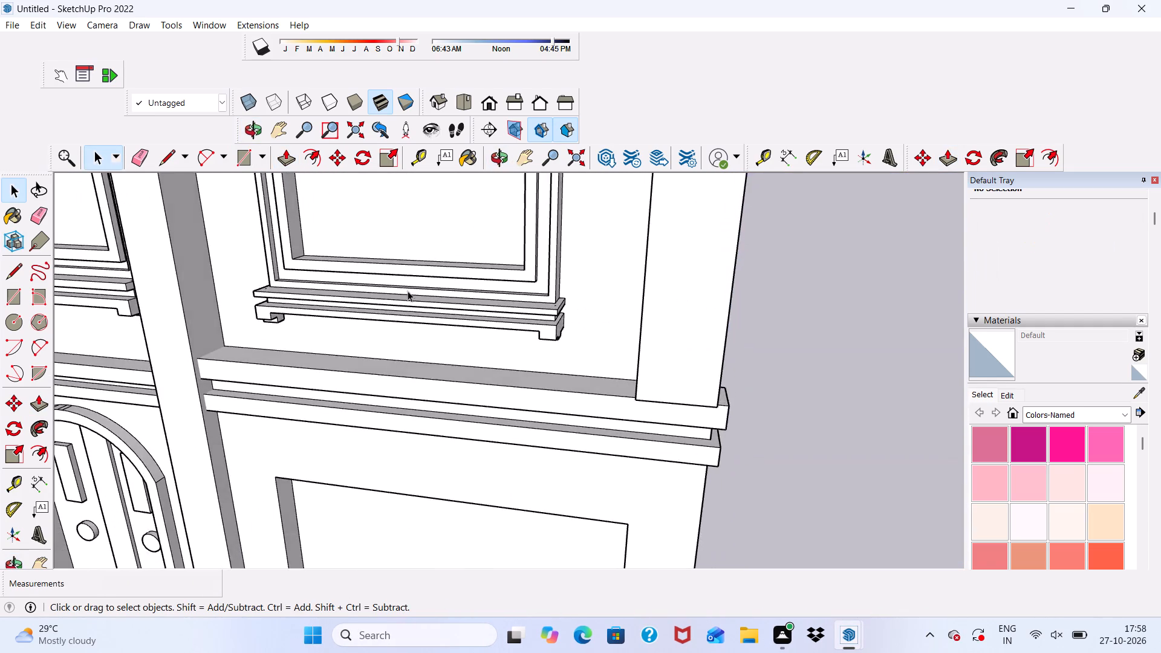
{"action": "scroll", "coordinate": [408, 291], "scroll_direction": "down", "scroll_amount": 19}
{"action": "scroll", "coordinate": [436, 217], "scroll_direction": "up", "scroll_amount": 6}
{"action": "scroll", "coordinate": [498, 288], "scroll_direction": "down", "scroll_amount": 2}
{"action": "scroll", "coordinate": [530, 383], "scroll_direction": "up", "scroll_amount": 1}
{"action": "middle_click_drag", "start_coordinate": [530, 383], "coordinate": [566, 258]}
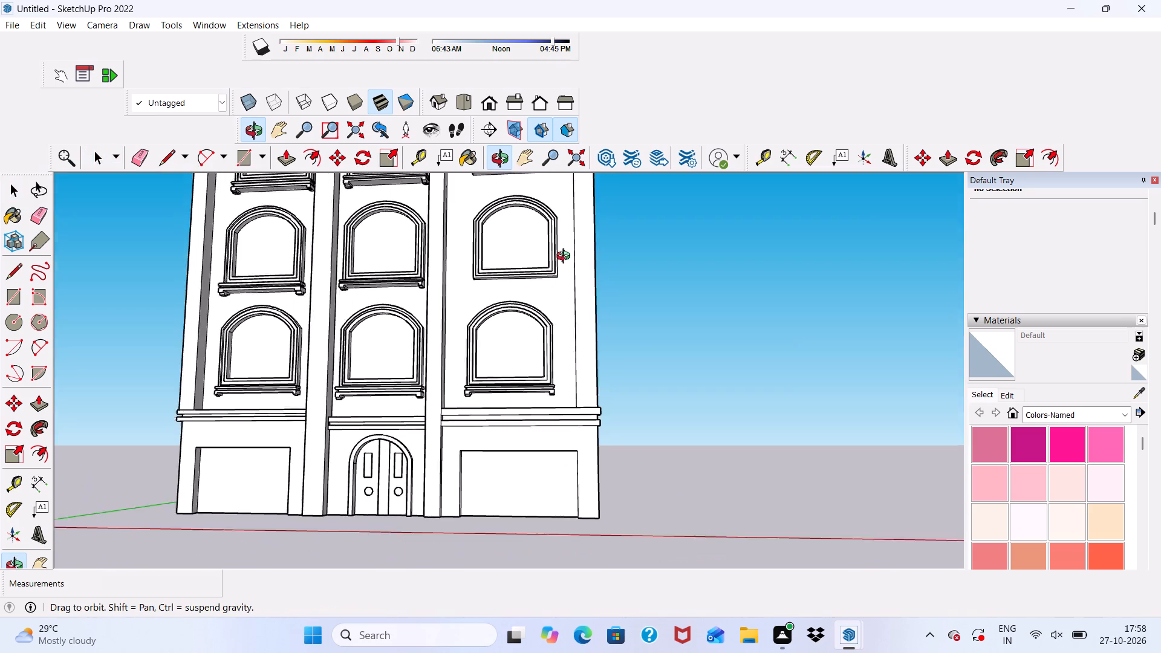
{"action": "middle_click_drag", "start_coordinate": [566, 258], "coordinate": [633, 448]}
{"action": "scroll", "coordinate": [501, 336], "scroll_direction": "up", "scroll_amount": 1}
{"action": "scroll", "coordinate": [497, 166], "scroll_direction": "down", "scroll_amount": 11}
{"action": "scroll", "coordinate": [531, 326], "scroll_direction": "up", "scroll_amount": 1}
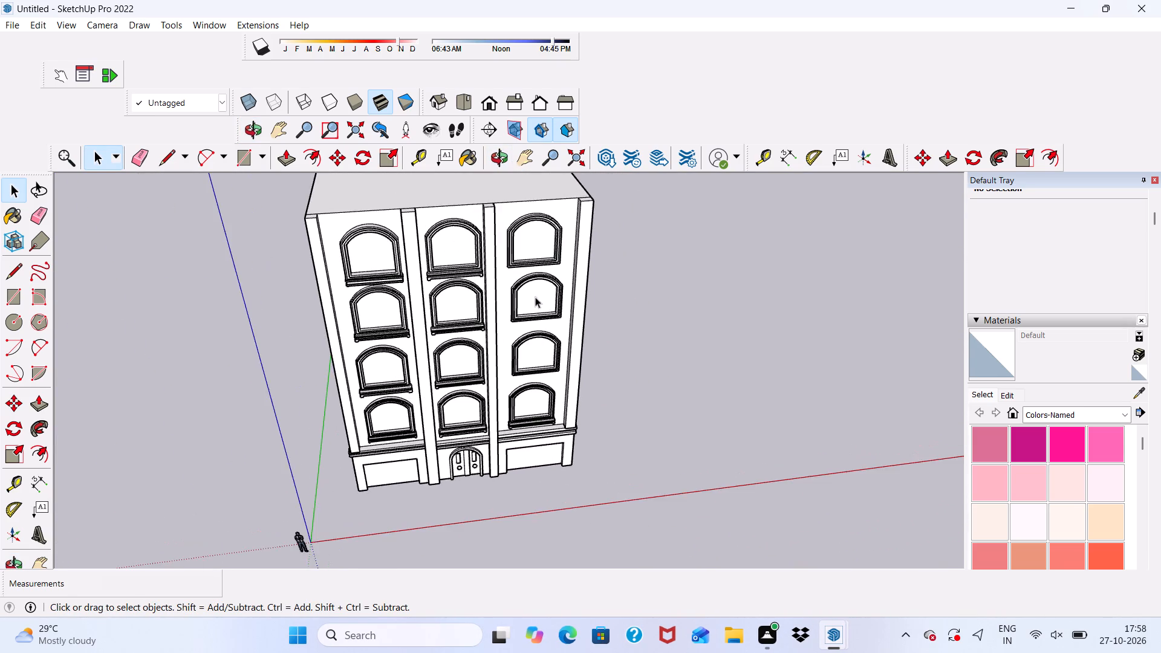
{"action": "scroll", "coordinate": [539, 277], "scroll_direction": "up", "scroll_amount": 2}
{"action": "middle_click_drag", "start_coordinate": [539, 277], "coordinate": [539, 143]}
{"action": "scroll", "coordinate": [539, 266], "scroll_direction": "up", "scroll_amount": 1}
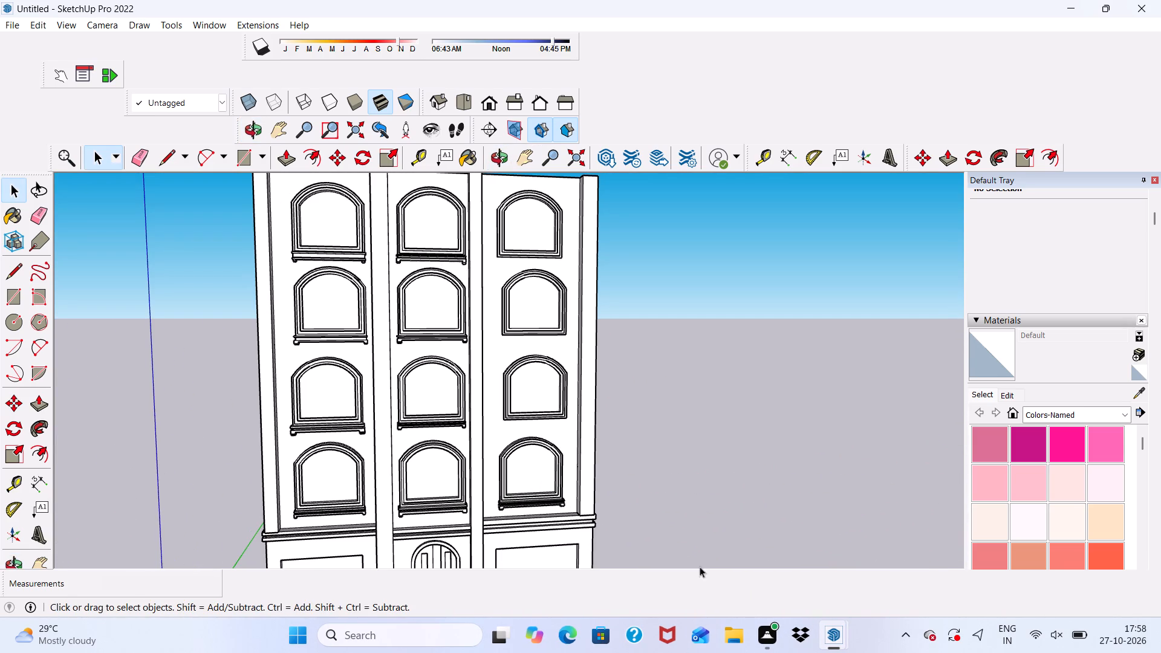
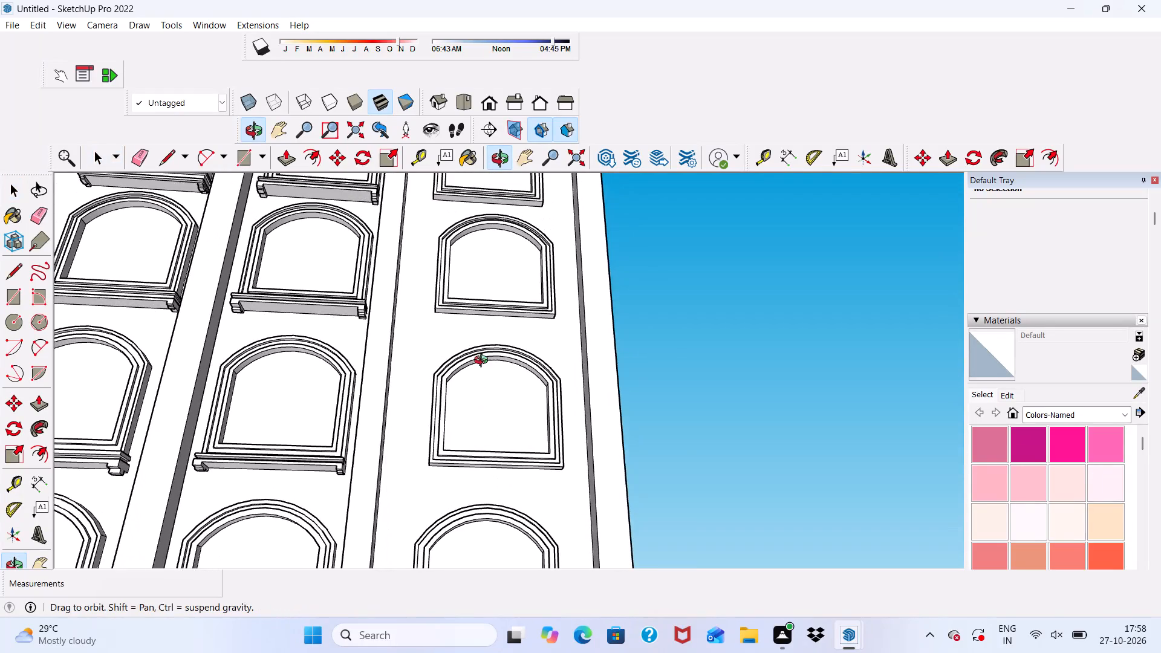
Draw a rectangle about 10' 1" by 10 3/8" on the wall directly beneath the right-column arched window's frame.
{"action": "scroll", "coordinate": [469, 463], "scroll_direction": "up", "scroll_amount": 10}
{"action": "scroll", "coordinate": [423, 423], "scroll_direction": "up", "scroll_amount": 3}
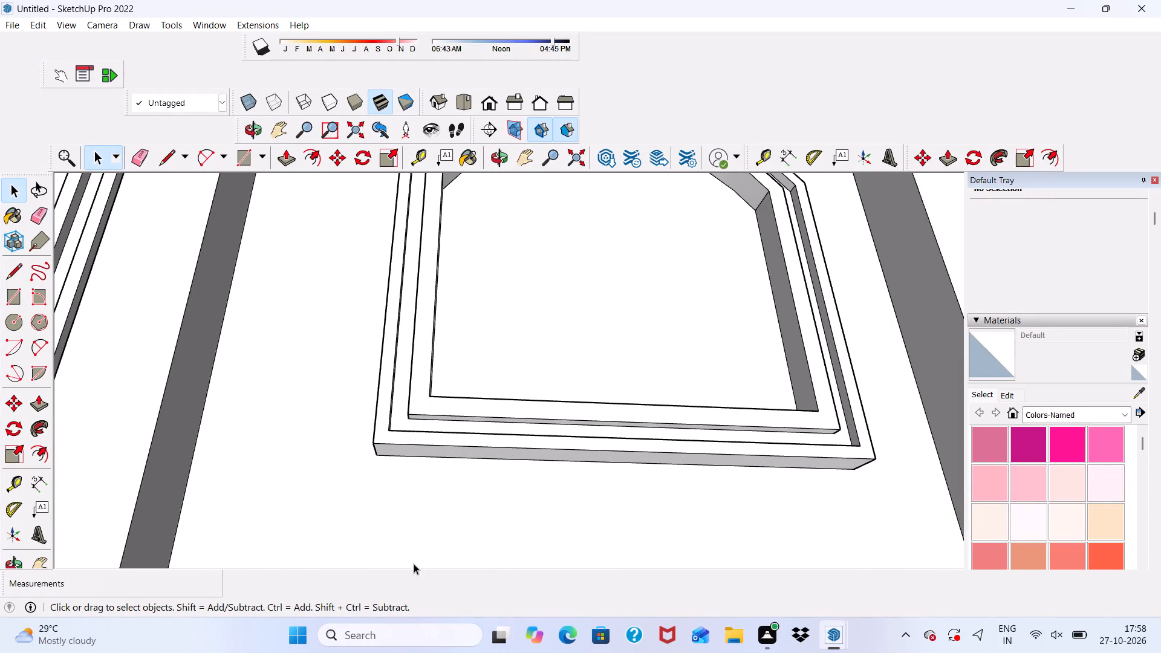
{"action": "scroll", "coordinate": [412, 512], "scroll_direction": "up", "scroll_amount": 1}
{"action": "left_click", "coordinate": [245, 163]}
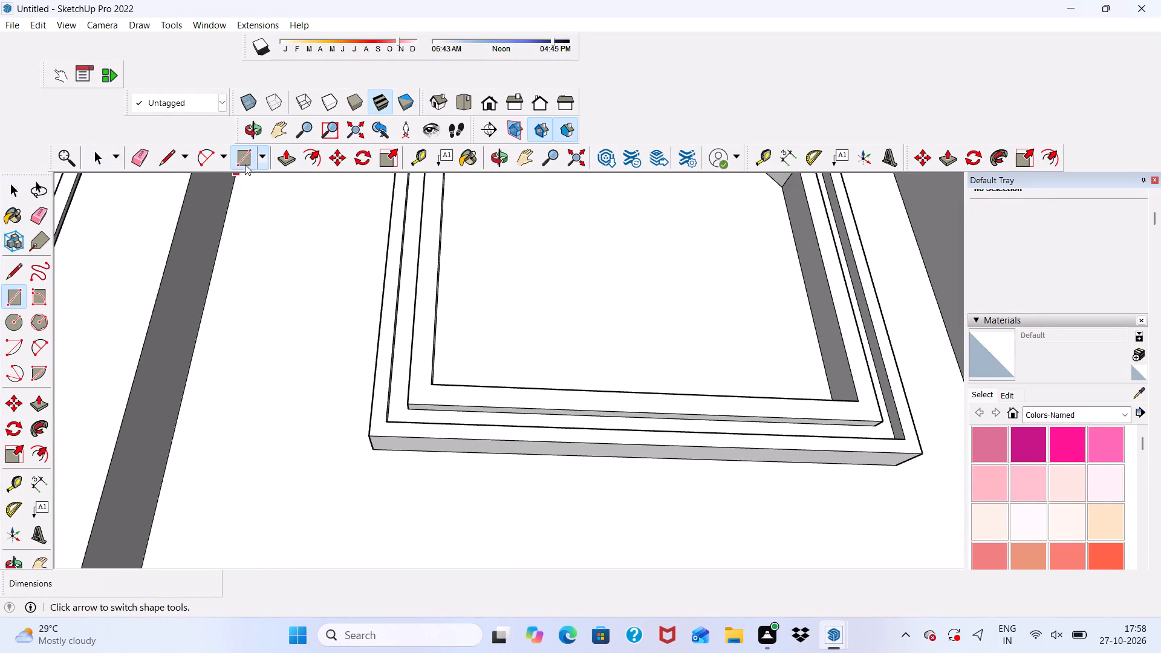
{"action": "scroll", "coordinate": [443, 376], "scroll_direction": "down", "scroll_amount": 4}
{"action": "scroll", "coordinate": [446, 487], "scroll_direction": "up", "scroll_amount": 5}
{"action": "scroll", "coordinate": [321, 452], "scroll_direction": "up", "scroll_amount": 5}
{"action": "scroll", "coordinate": [397, 387], "scroll_direction": "up", "scroll_amount": 2}
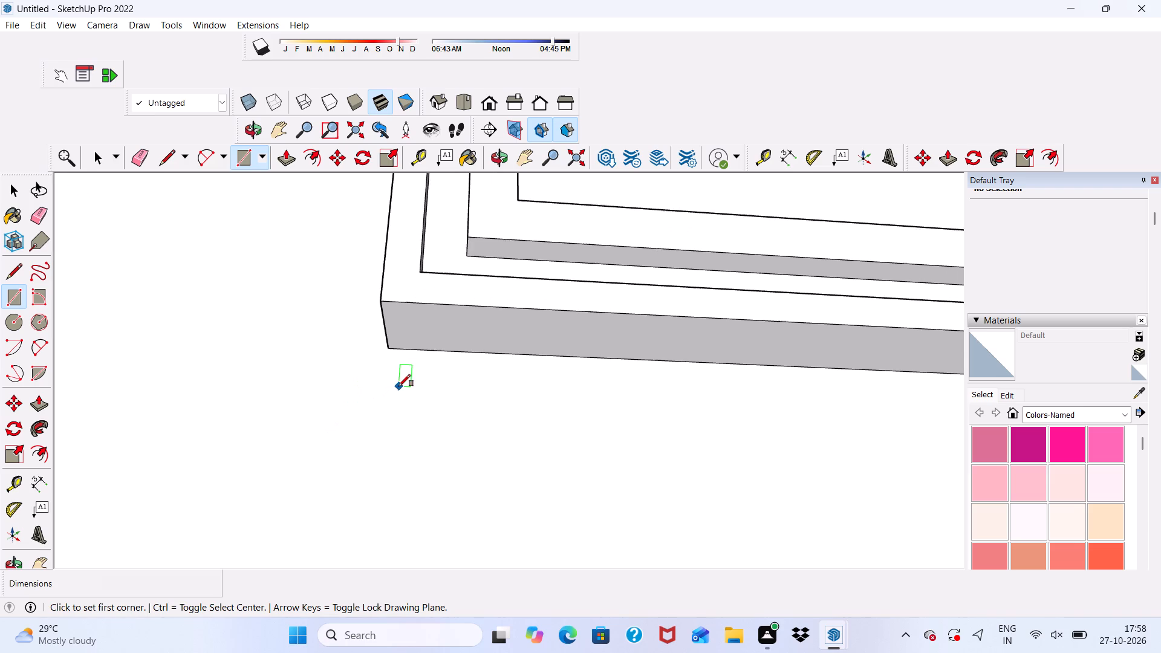
{"action": "scroll", "coordinate": [395, 352], "scroll_direction": "up", "scroll_amount": 3}
{"action": "left_click", "coordinate": [392, 351]}
{"action": "scroll", "coordinate": [316, 395], "scroll_direction": "down", "scroll_amount": 5}
{"action": "scroll", "coordinate": [367, 377], "scroll_direction": "down", "scroll_amount": 5}
{"action": "scroll", "coordinate": [420, 389], "scroll_direction": "up", "scroll_amount": 1}
{"action": "scroll", "coordinate": [506, 403], "scroll_direction": "down", "scroll_amount": 5}
{"action": "scroll", "coordinate": [371, 304], "scroll_direction": "down", "scroll_amount": 4}
{"action": "scroll", "coordinate": [781, 430], "scroll_direction": "up", "scroll_amount": 3}
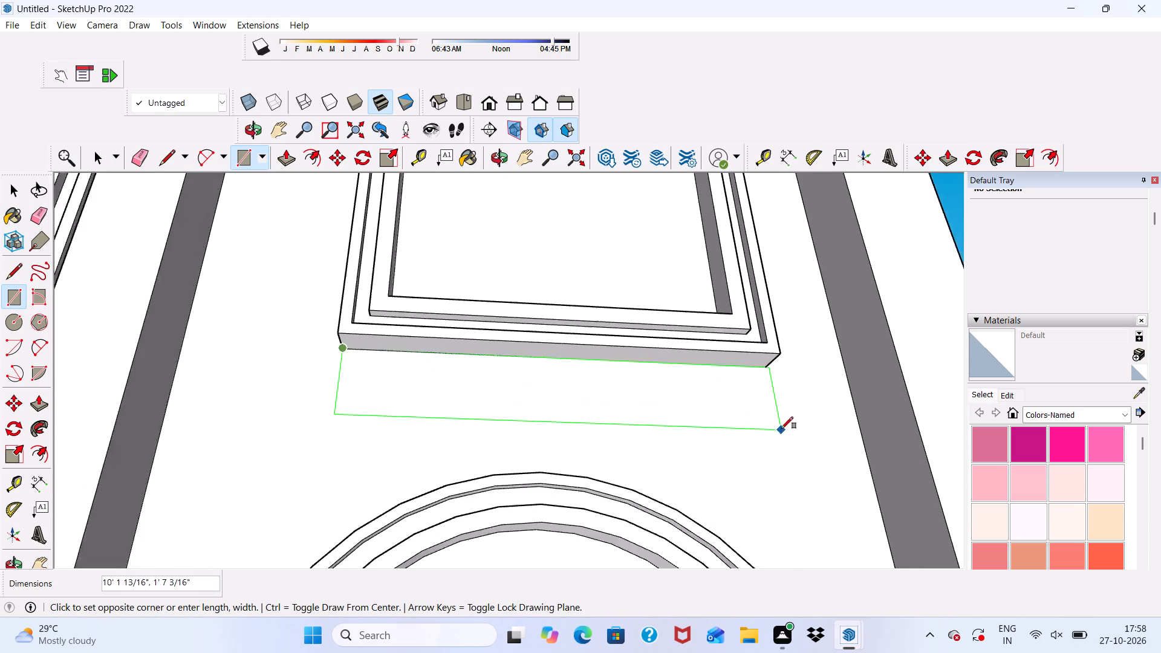
{"action": "scroll", "coordinate": [781, 429], "scroll_direction": "up", "scroll_amount": 2}
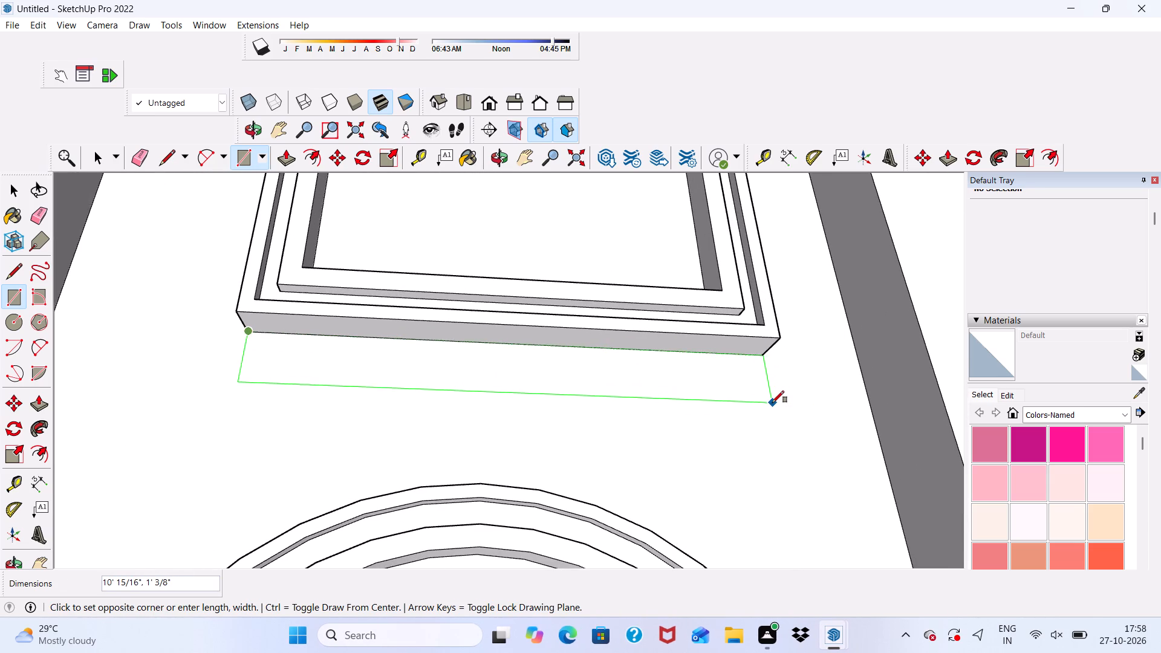
{"action": "scroll", "coordinate": [772, 403], "scroll_direction": "up", "scroll_amount": 4}
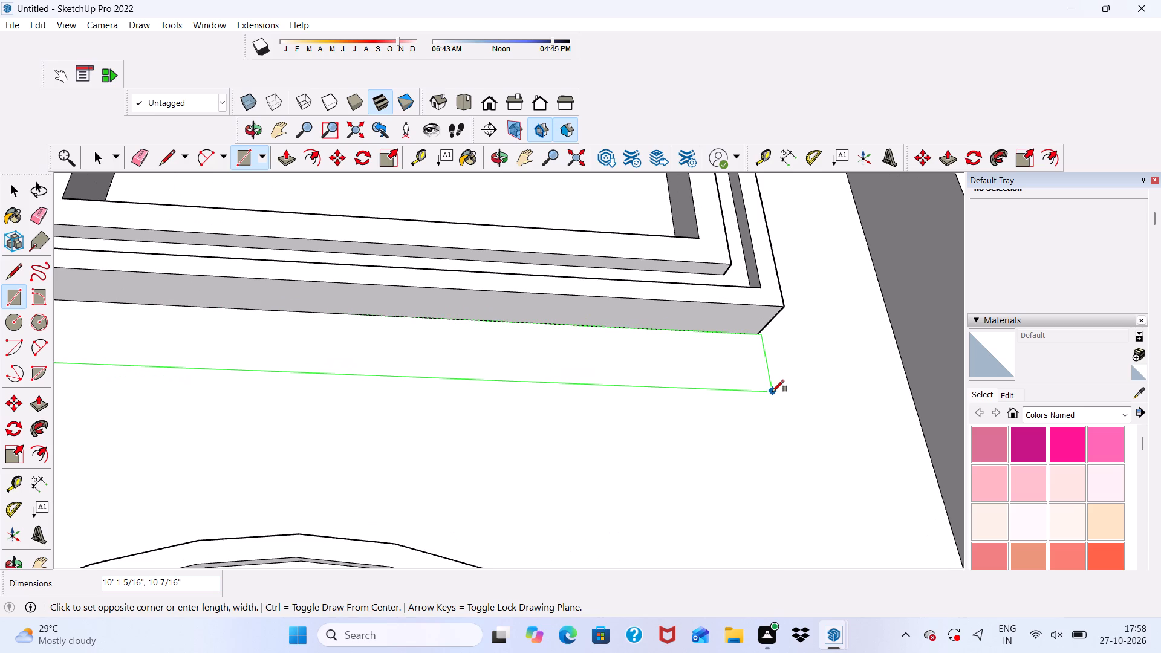
{"action": "left_click", "coordinate": [772, 391]}
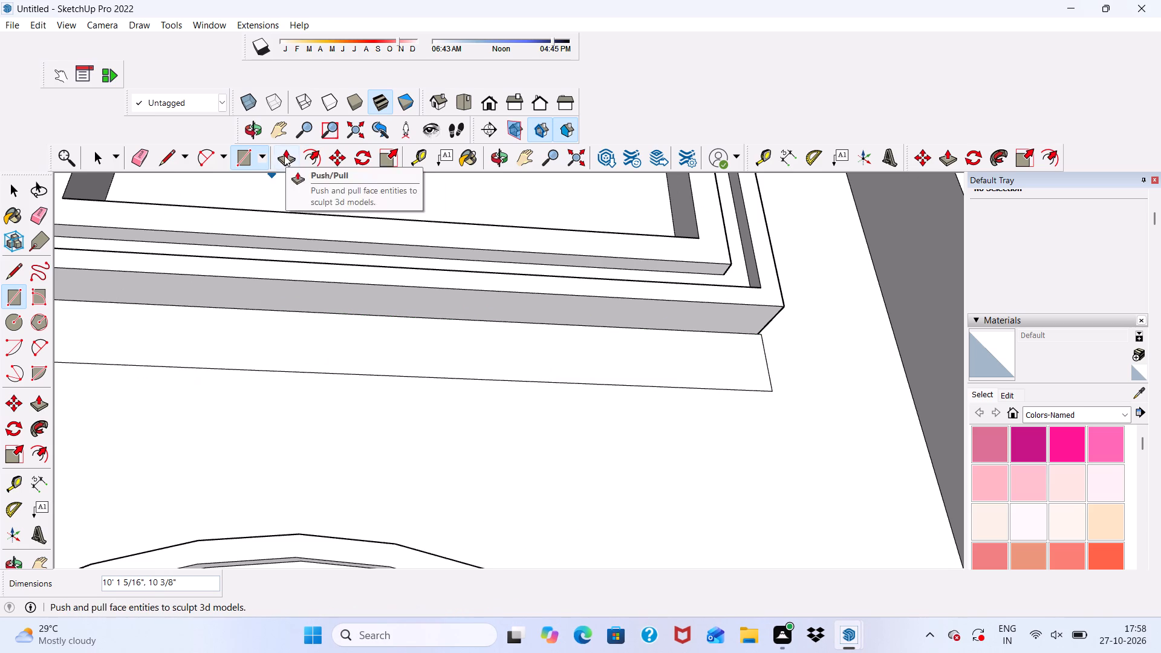
Push/Pull the new rectangle beneath the window frame outward by 1' to form the sill block.
{"action": "left_click", "coordinate": [284, 155]}
{"action": "left_click", "coordinate": [287, 343]}
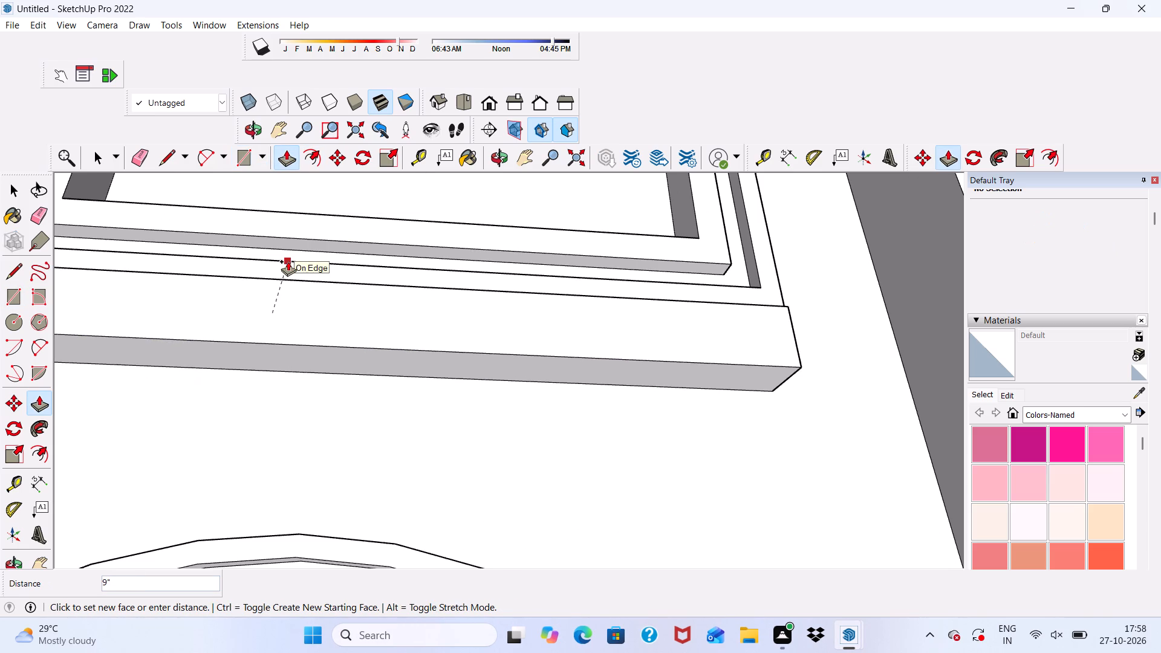
{"action": "key", "text": "1"}
{"action": "key", "text": "apostrophe"}
{"action": "key", "text": "Return"}
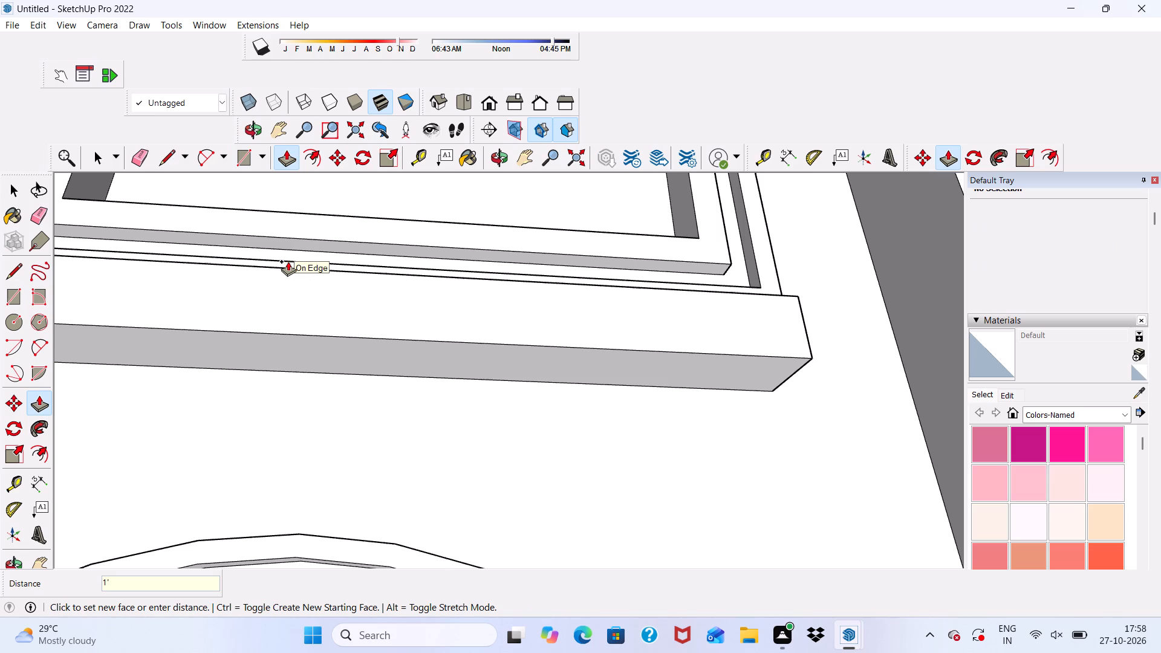
Draw a full-width rectangle about 10' 1" by 2 3/4" along the top edge of the sill block's front face.
{"action": "scroll", "coordinate": [288, 261], "scroll_direction": "down", "scroll_amount": 6}
{"action": "middle_click_drag", "start_coordinate": [307, 263], "coordinate": [343, 360]}
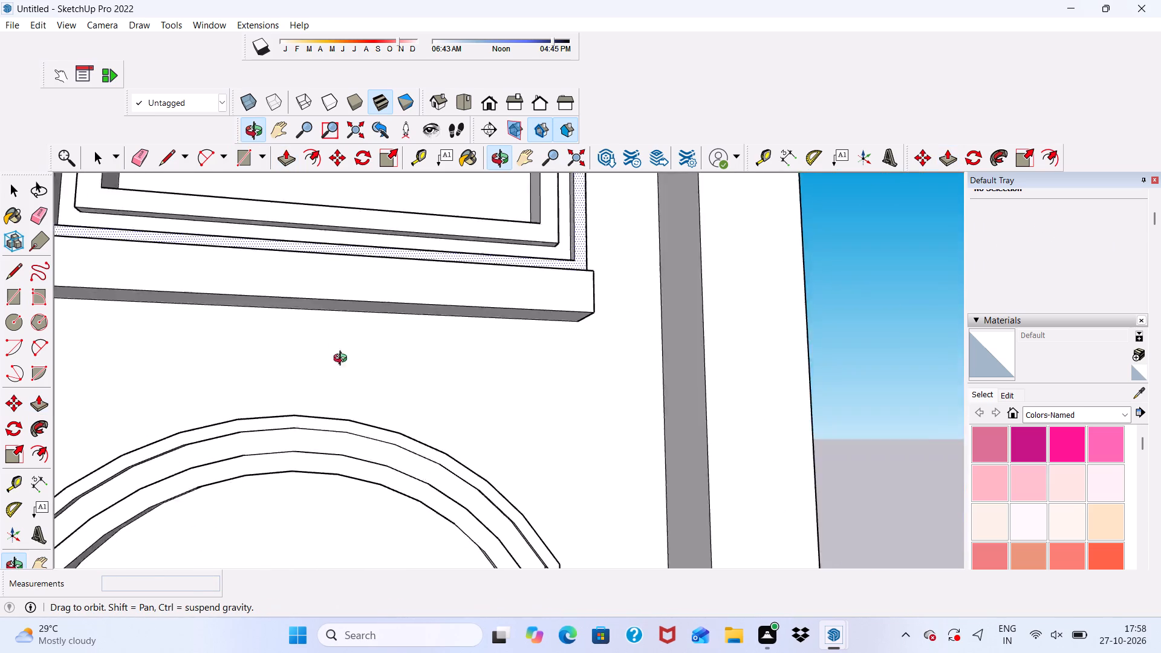
{"action": "middle_click_drag", "start_coordinate": [343, 360], "coordinate": [149, 473]}
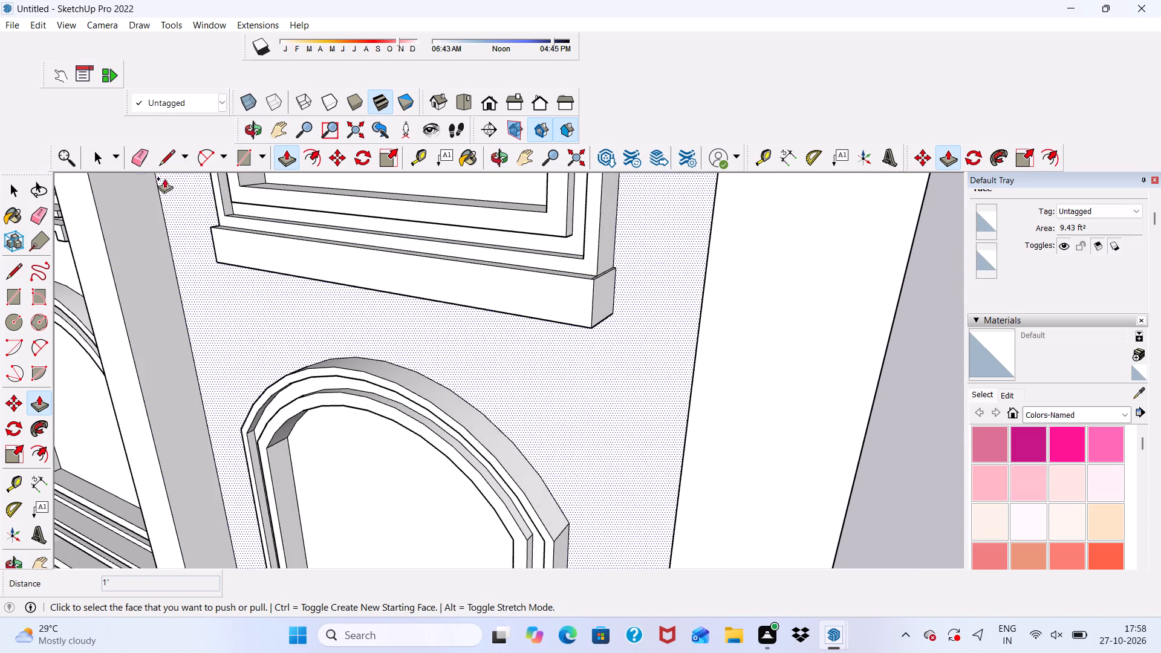
{"action": "scroll", "coordinate": [175, 156], "scroll_direction": "up", "scroll_amount": 6}
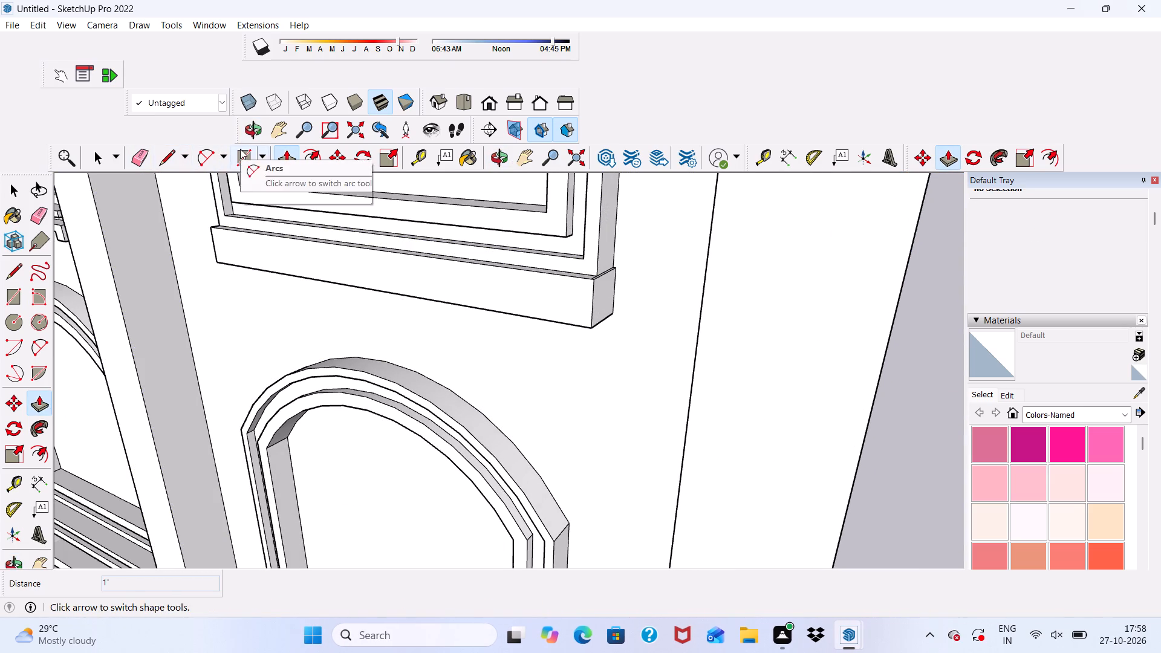
{"action": "left_click", "coordinate": [240, 149]}
{"action": "scroll", "coordinate": [216, 223], "scroll_direction": "up", "scroll_amount": 9}
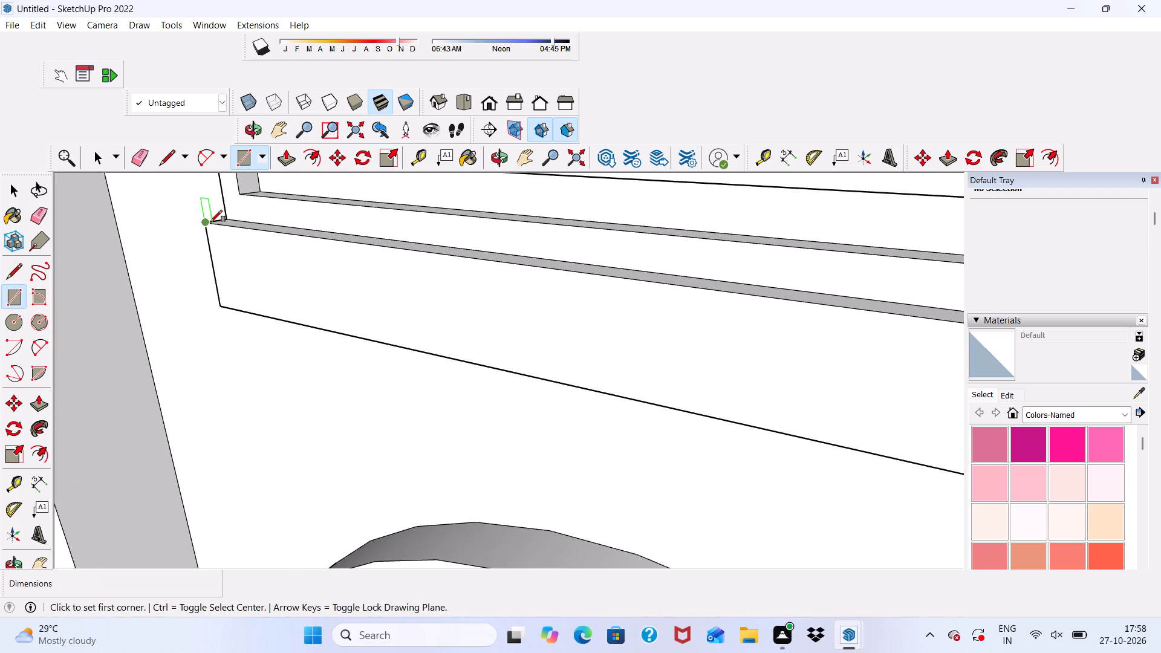
{"action": "left_click", "coordinate": [210, 222]}
{"action": "scroll", "coordinate": [204, 251], "scroll_direction": "down", "scroll_amount": 5}
{"action": "scroll", "coordinate": [346, 306], "scroll_direction": "down", "scroll_amount": 5}
{"action": "scroll", "coordinate": [545, 315], "scroll_direction": "down", "scroll_amount": 4}
{"action": "scroll", "coordinate": [623, 366], "scroll_direction": "up", "scroll_amount": 5}
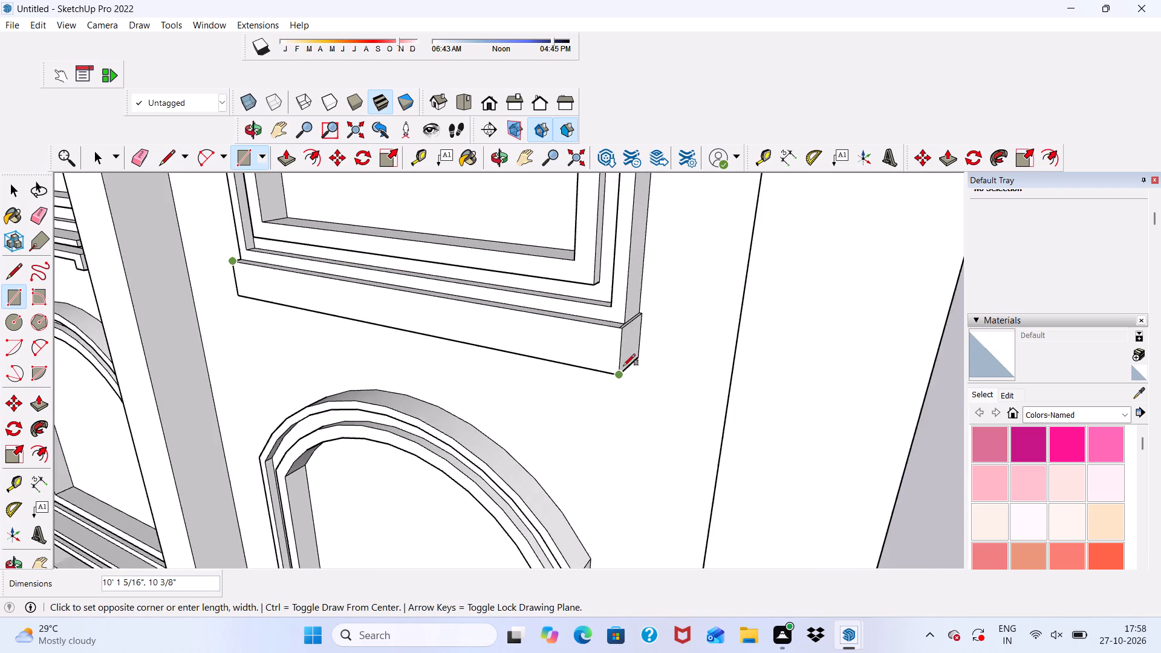
{"action": "scroll", "coordinate": [621, 343], "scroll_direction": "up", "scroll_amount": 8}
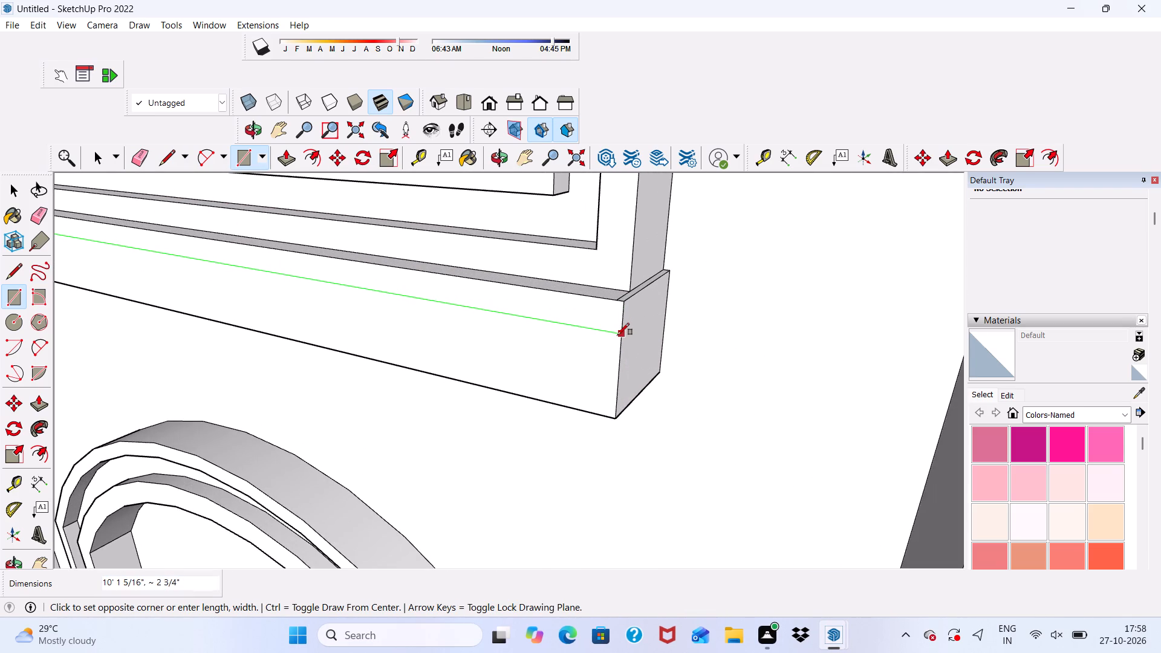
{"action": "left_click", "coordinate": [617, 335]}
Draw a full-width rectangle about 10' 1" by 3 7/8" along the bottom edge of the sill block's front face.
{"action": "scroll", "coordinate": [617, 335], "scroll_direction": "down", "scroll_amount": 5}
{"action": "scroll", "coordinate": [87, 318], "scroll_direction": "up", "scroll_amount": 4}
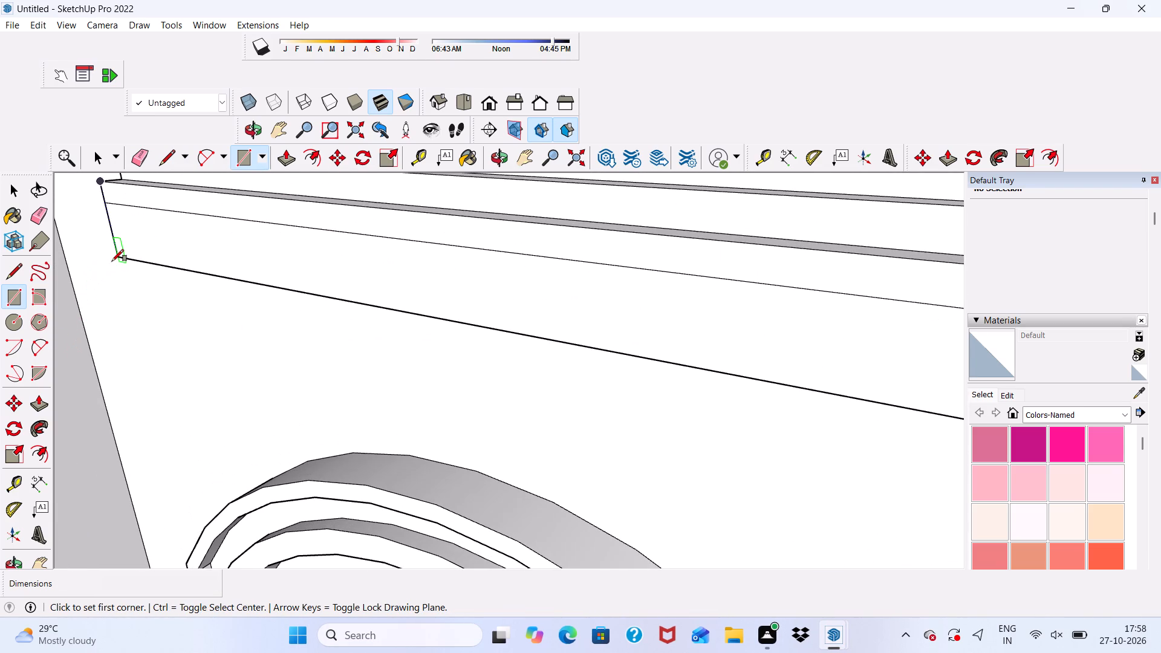
{"action": "left_click", "coordinate": [119, 256]}
{"action": "scroll", "coordinate": [117, 256], "scroll_direction": "down", "scroll_amount": 6}
{"action": "scroll", "coordinate": [177, 254], "scroll_direction": "up", "scroll_amount": 1}
{"action": "scroll", "coordinate": [187, 239], "scroll_direction": "down", "scroll_amount": 4}
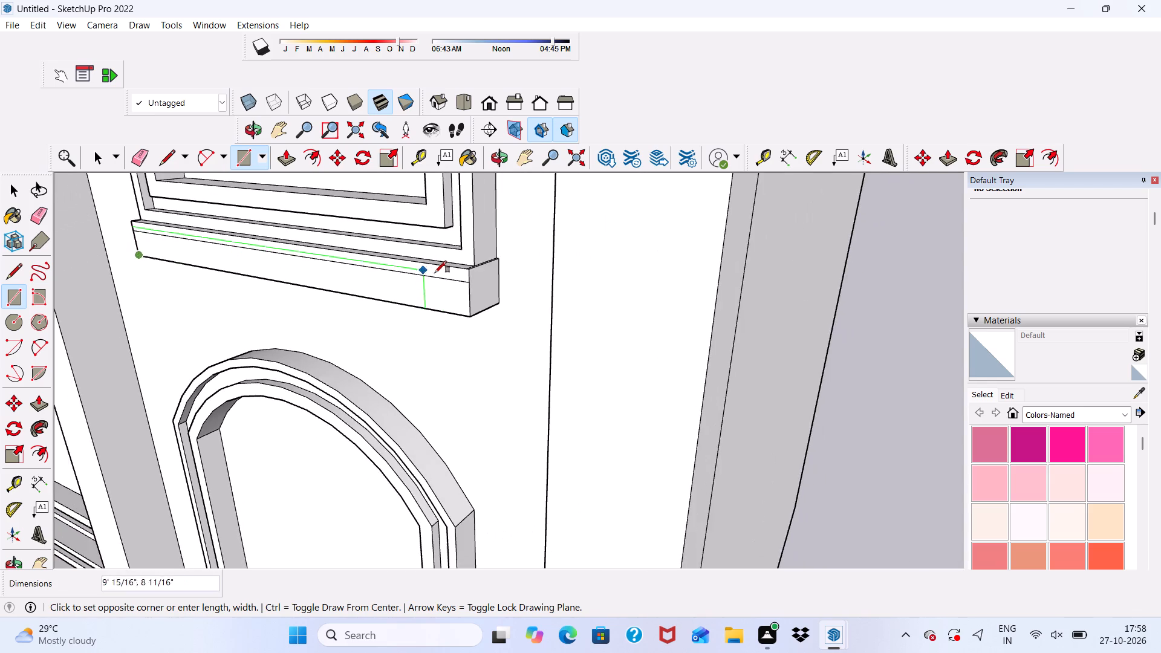
{"action": "scroll", "coordinate": [478, 302], "scroll_direction": "up", "scroll_amount": 7}
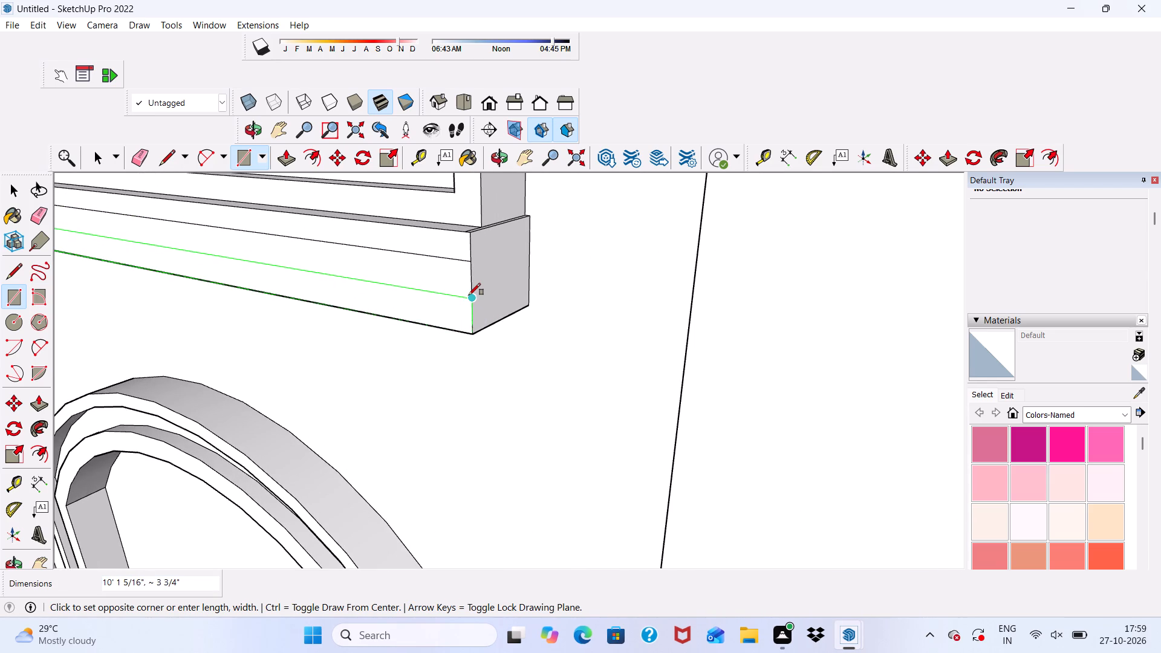
{"action": "scroll", "coordinate": [464, 295], "scroll_direction": "up", "scroll_amount": 1}
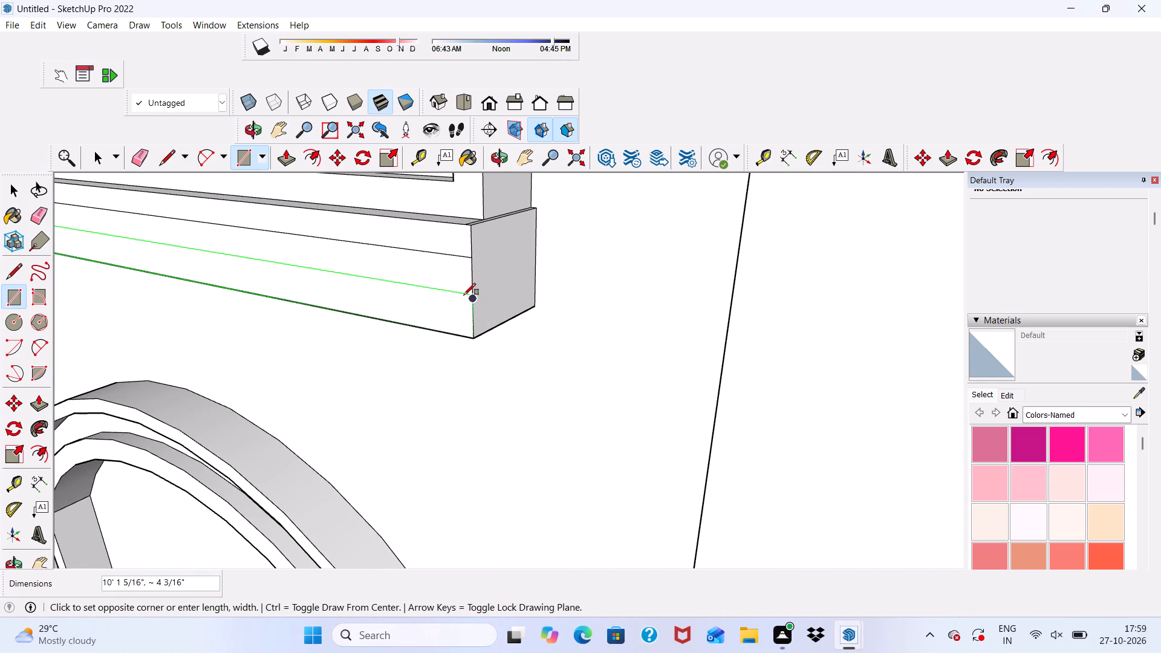
{"action": "left_click", "coordinate": [463, 298]}
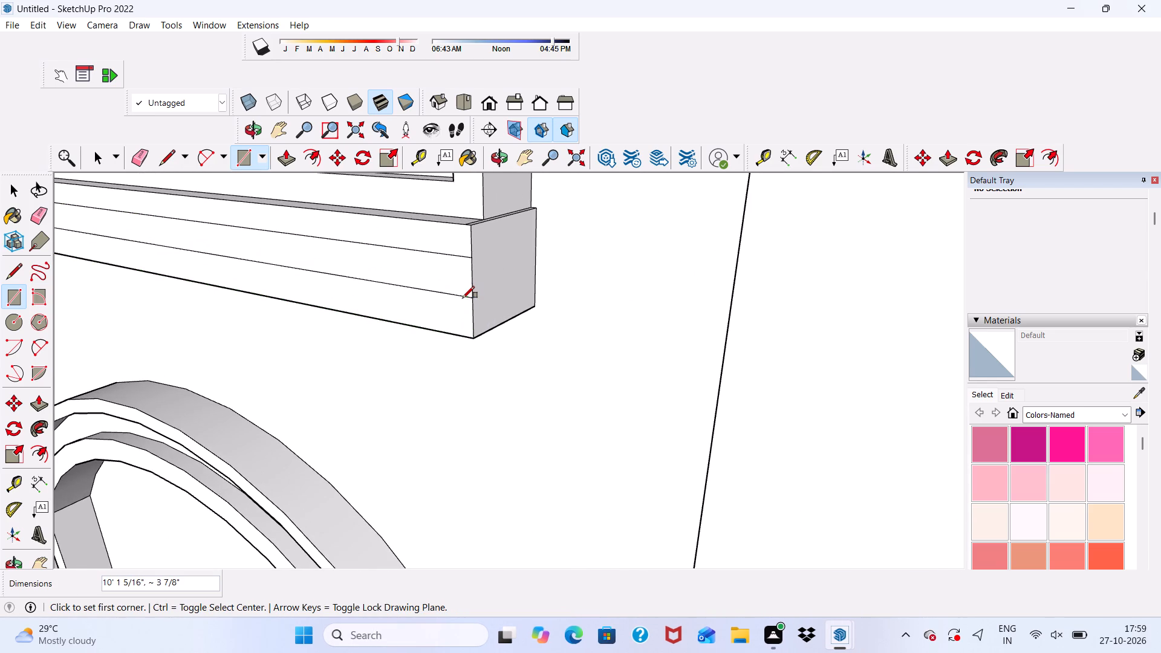
Push/Pull the lower strip of the sill's front face outward by 6".
{"action": "left_click", "coordinate": [279, 159]}
{"action": "scroll", "coordinate": [338, 287], "scroll_direction": "up", "scroll_amount": 3}
{"action": "left_click", "coordinate": [338, 287]}
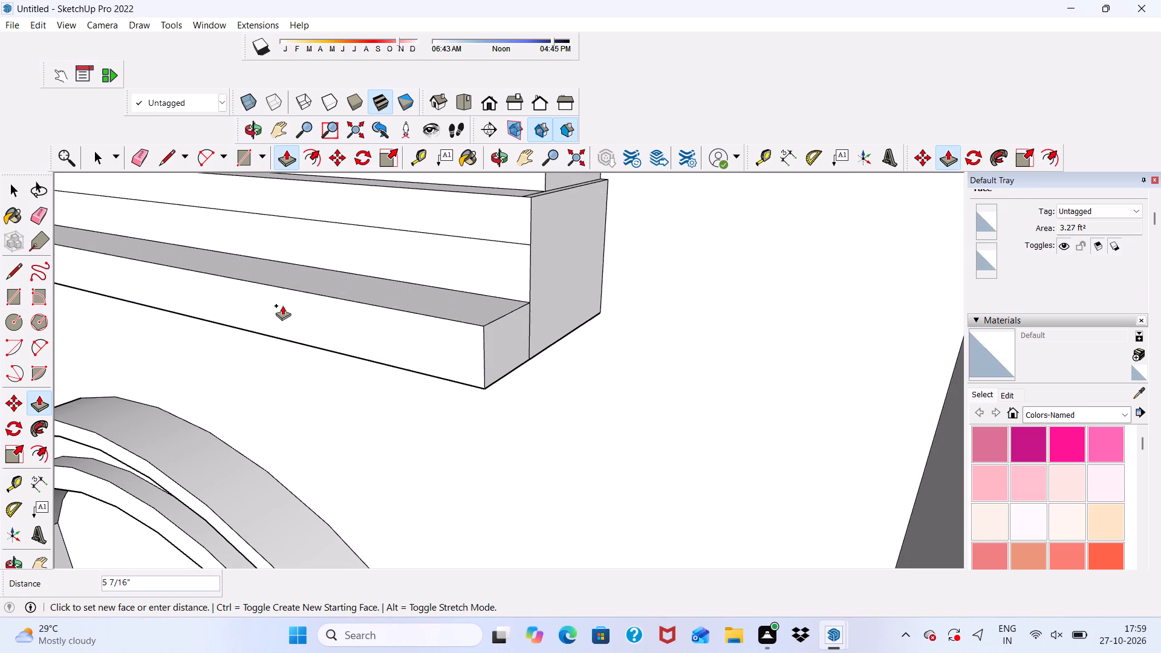
{"action": "type", "text": "6\""}
{"action": "key", "text": "Return"}
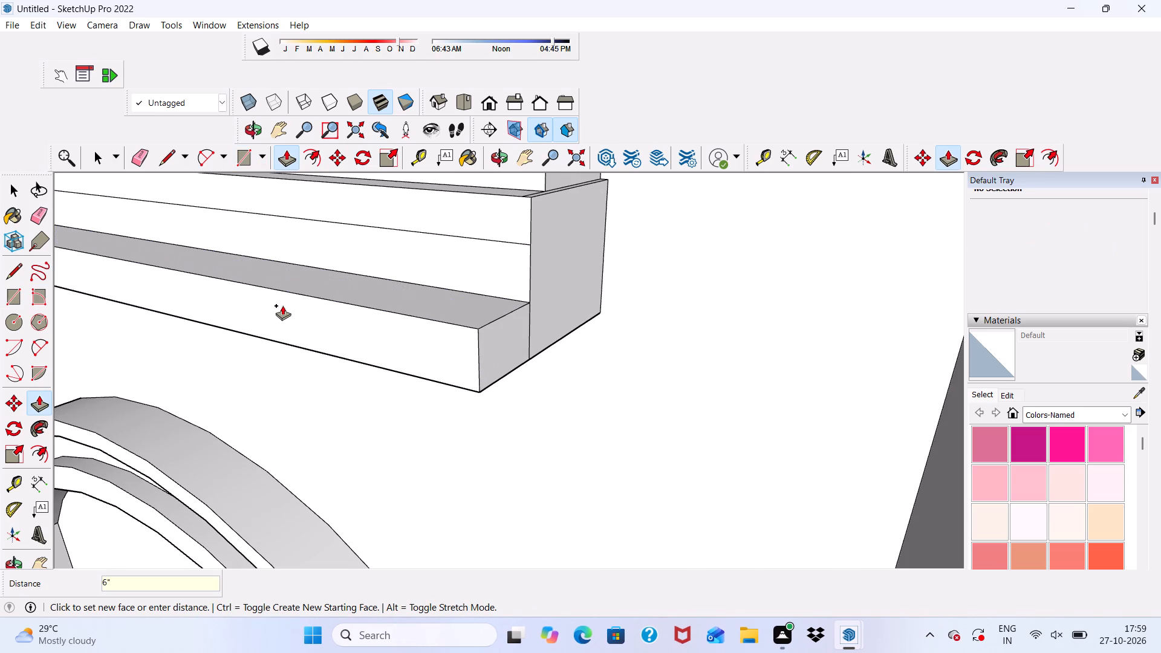
Push/Pull the upper strip of the sill's front face out 6", flush with the lower strip.
{"action": "scroll", "coordinate": [449, 215], "scroll_direction": "up", "scroll_amount": 1}
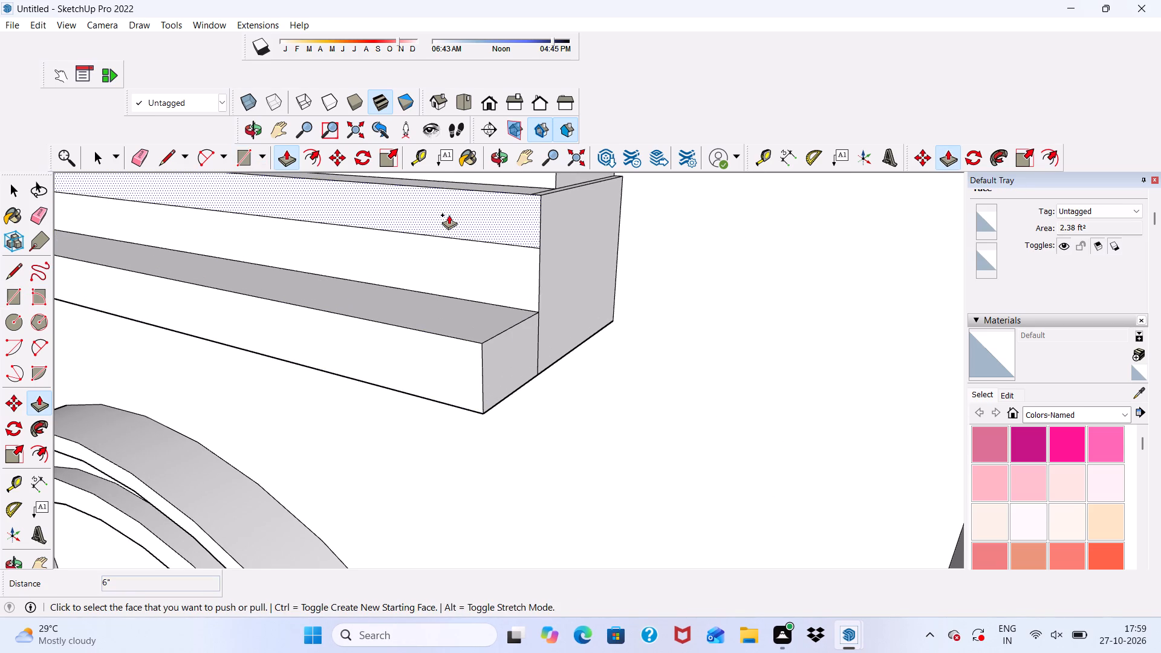
{"action": "left_click", "coordinate": [449, 215]}
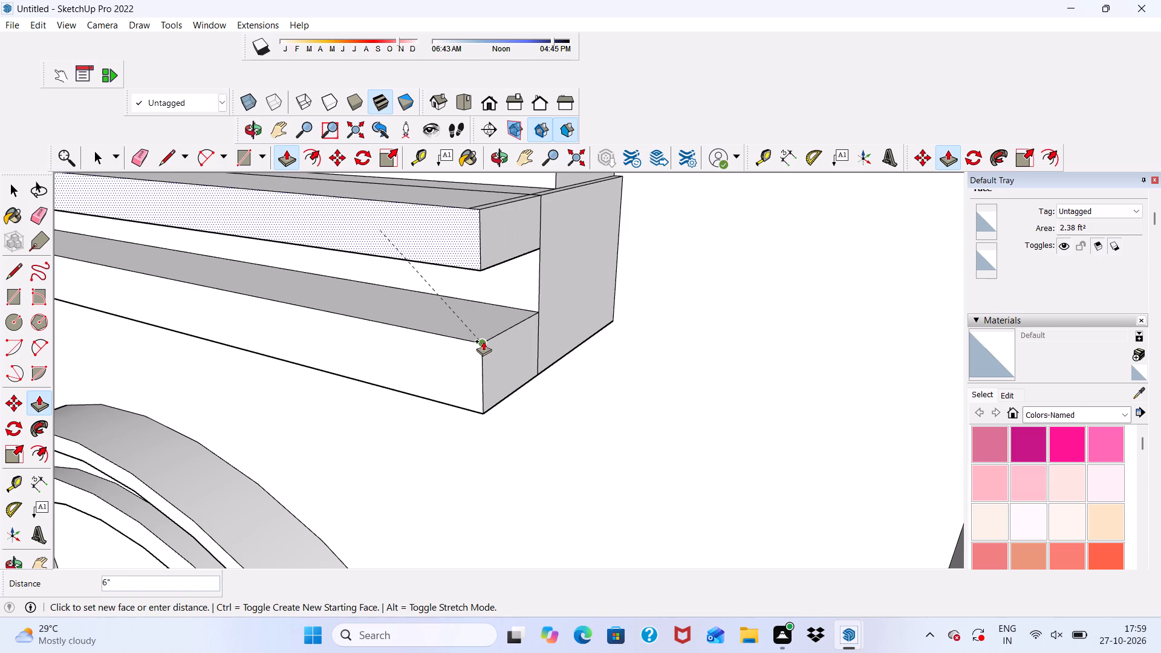
{"action": "left_click", "coordinate": [483, 341]}
Extend the right end face of the upper sill strip sideways by about 1 5/8".
{"action": "scroll", "coordinate": [509, 221], "scroll_direction": "up", "scroll_amount": 3}
{"action": "left_click", "coordinate": [509, 221]}
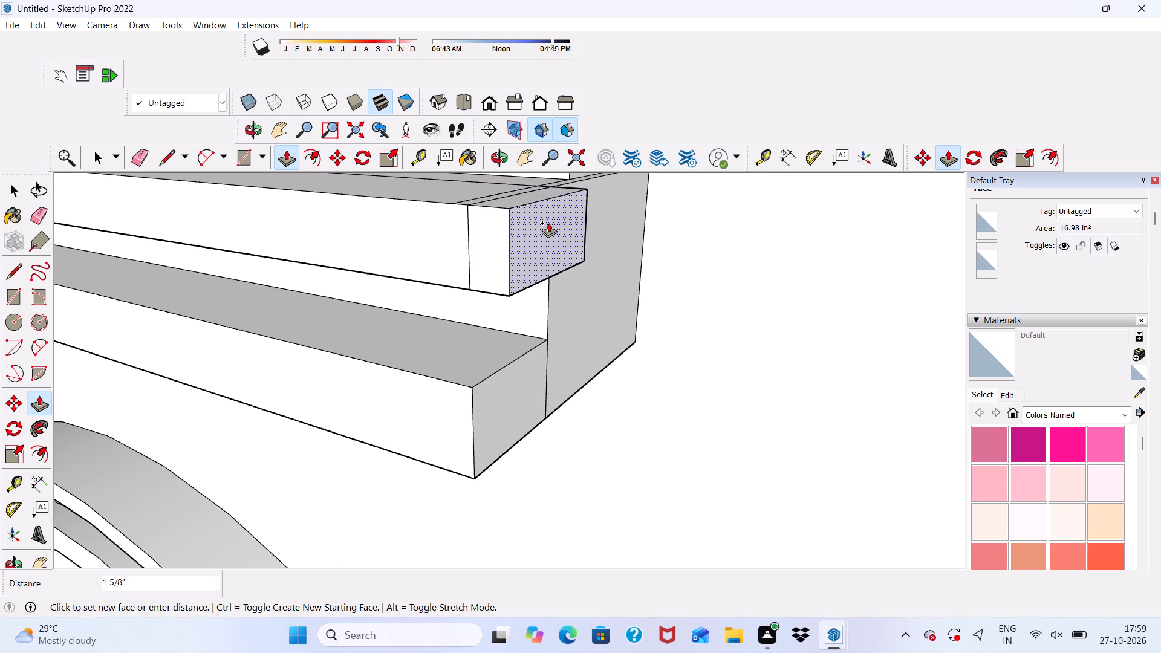
{"action": "left_click", "coordinate": [549, 223]}
Push/Pull the back face of the upper strip's end overhang 1' along the sill block's side to the wall.
{"action": "middle_click_drag", "start_coordinate": [550, 225], "coordinate": [200, 275]}
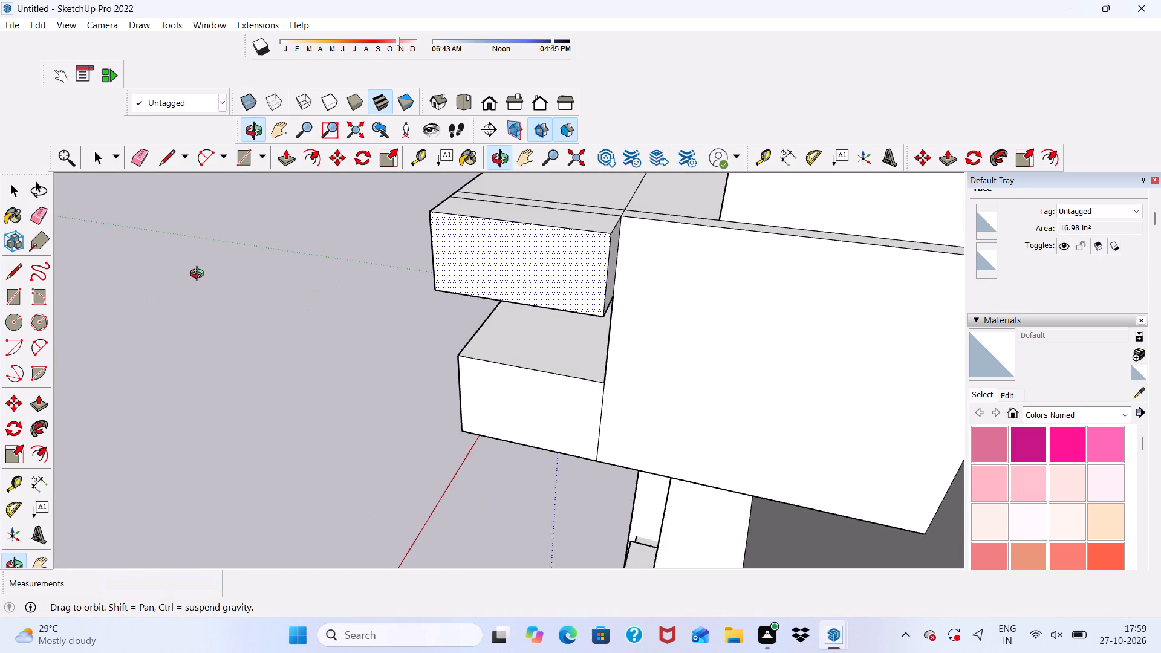
{"action": "middle_click_drag", "start_coordinate": [200, 275], "coordinate": [197, 275]}
{"action": "scroll", "coordinate": [628, 260], "scroll_direction": "up", "scroll_amount": 9}
{"action": "left_click", "coordinate": [616, 245]}
{"action": "scroll", "coordinate": [633, 259], "scroll_direction": "down", "scroll_amount": 2}
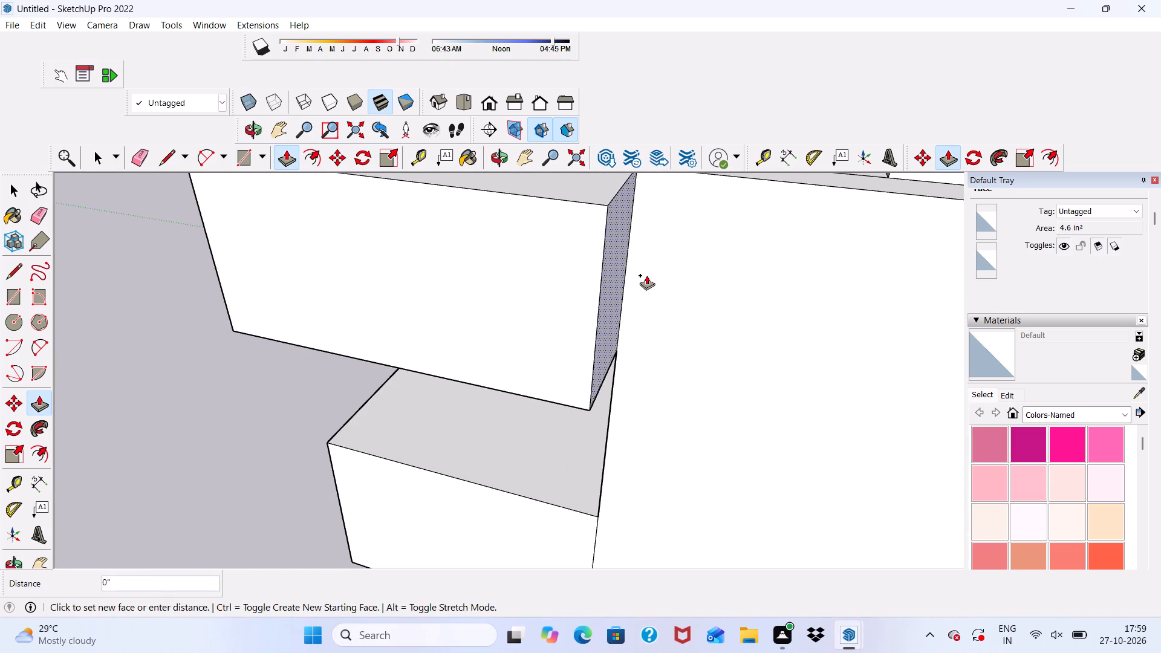
{"action": "scroll", "coordinate": [646, 275], "scroll_direction": "down", "scroll_amount": 4}
{"action": "scroll", "coordinate": [512, 242], "scroll_direction": "down", "scroll_amount": 8}
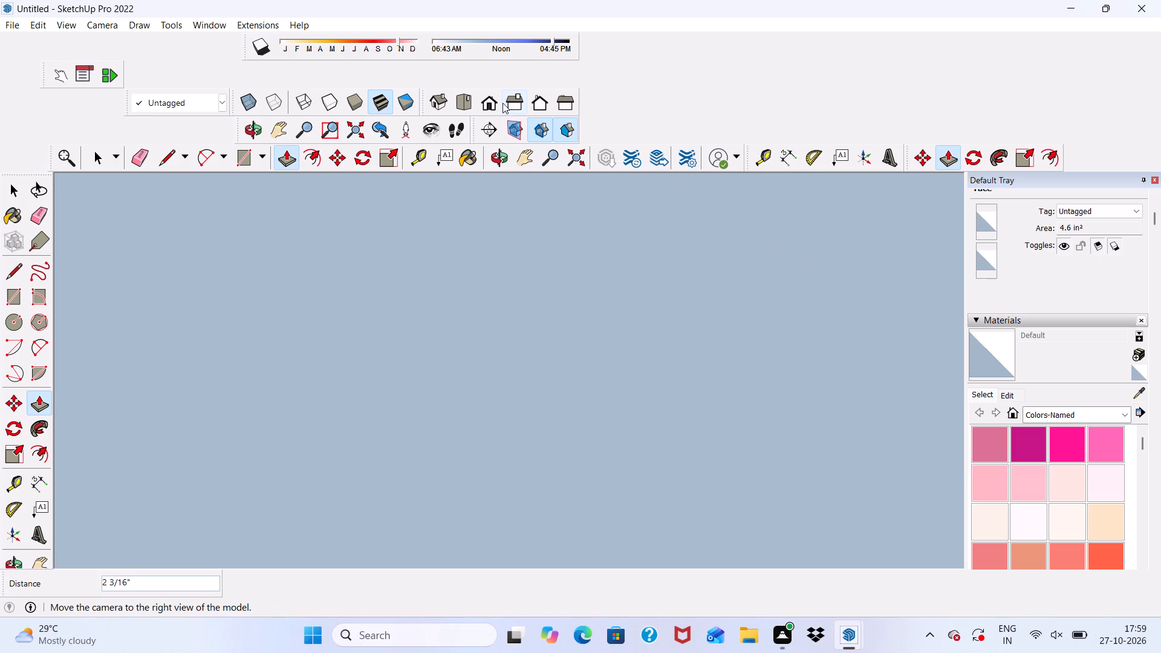
{"action": "left_click", "coordinate": [484, 106]}
{"action": "scroll", "coordinate": [515, 221], "scroll_direction": "down", "scroll_amount": 5}
{"action": "scroll", "coordinate": [764, 201], "scroll_direction": "up", "scroll_amount": 2}
{"action": "scroll", "coordinate": [637, 253], "scroll_direction": "down", "scroll_amount": 6}
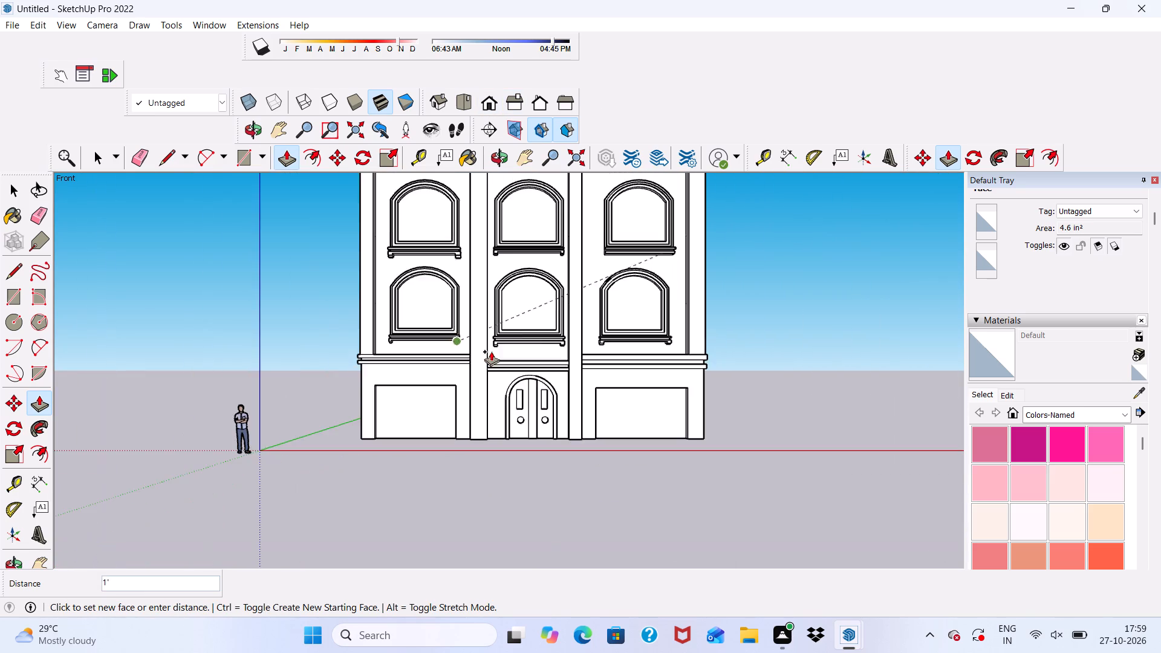
{"action": "scroll", "coordinate": [662, 276], "scroll_direction": "up", "scroll_amount": 11}
{"action": "middle_click_drag", "start_coordinate": [685, 203], "coordinate": [475, 375]}
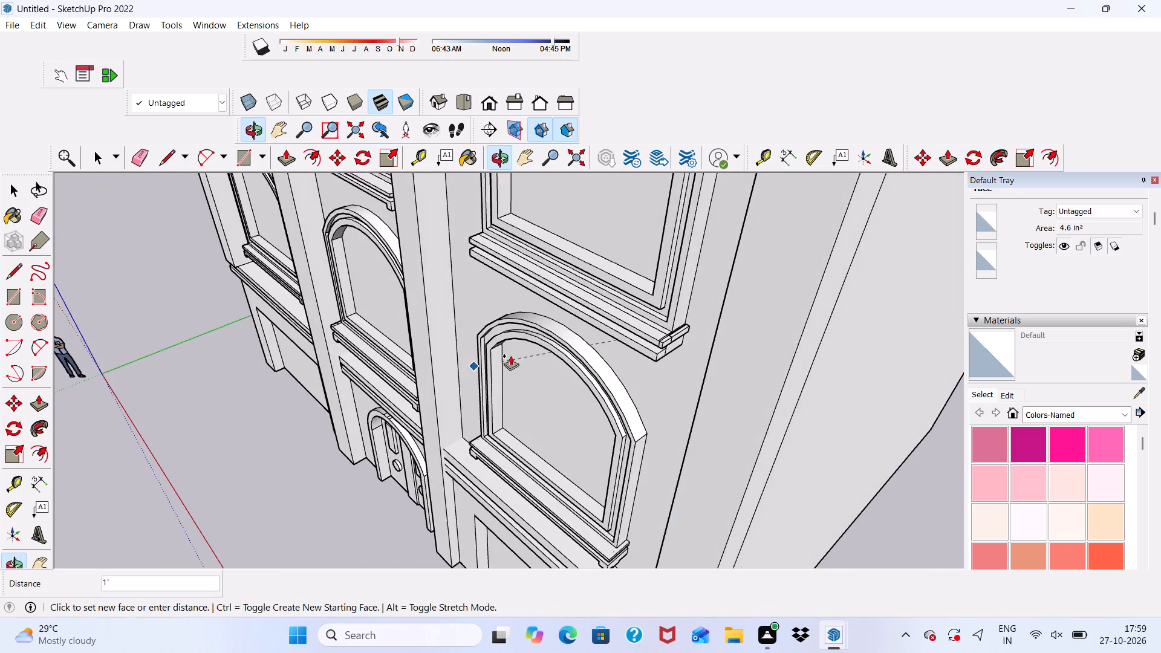
{"action": "scroll", "coordinate": [633, 332], "scroll_direction": "up", "scroll_amount": 18}
{"action": "scroll", "coordinate": [718, 319], "scroll_direction": "up", "scroll_amount": 1}
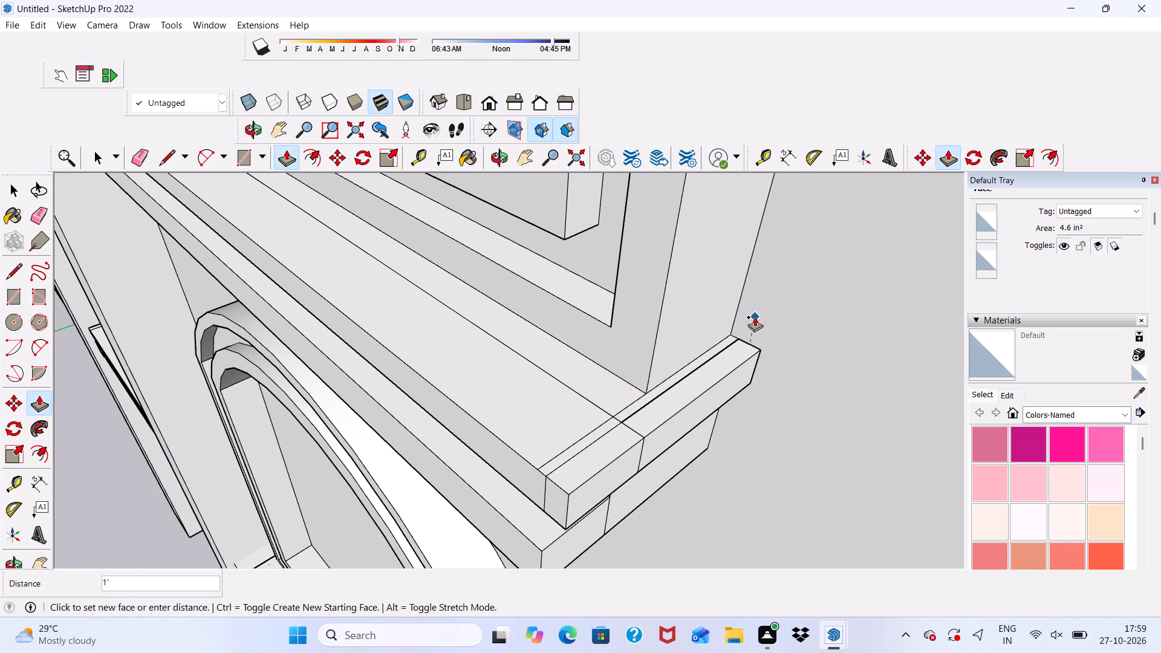
{"action": "scroll", "coordinate": [744, 282], "scroll_direction": "up", "scroll_amount": 5}
{"action": "left_click", "coordinate": [743, 281]}
Extend the right end face of the lower sill strip sideways by about 2 1/8".
{"action": "scroll", "coordinate": [738, 242], "scroll_direction": "down", "scroll_amount": 7}
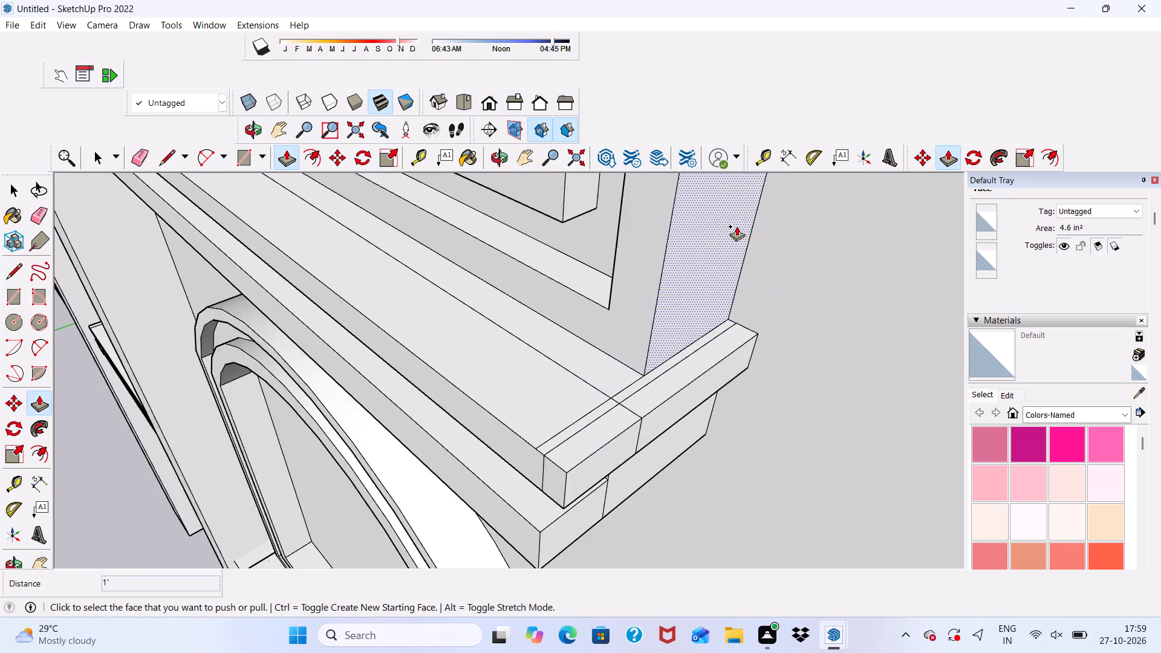
{"action": "scroll", "coordinate": [737, 226], "scroll_direction": "down", "scroll_amount": 4}
{"action": "scroll", "coordinate": [700, 400], "scroll_direction": "up", "scroll_amount": 5}
{"action": "scroll", "coordinate": [650, 398], "scroll_direction": "down", "scroll_amount": 2}
{"action": "middle_click_drag", "start_coordinate": [543, 434], "coordinate": [423, 323]}
{"action": "scroll", "coordinate": [538, 447], "scroll_direction": "up", "scroll_amount": 2}
{"action": "scroll", "coordinate": [499, 302], "scroll_direction": "down", "scroll_amount": 5}
{"action": "middle_click_drag", "start_coordinate": [537, 404], "coordinate": [598, 433]}
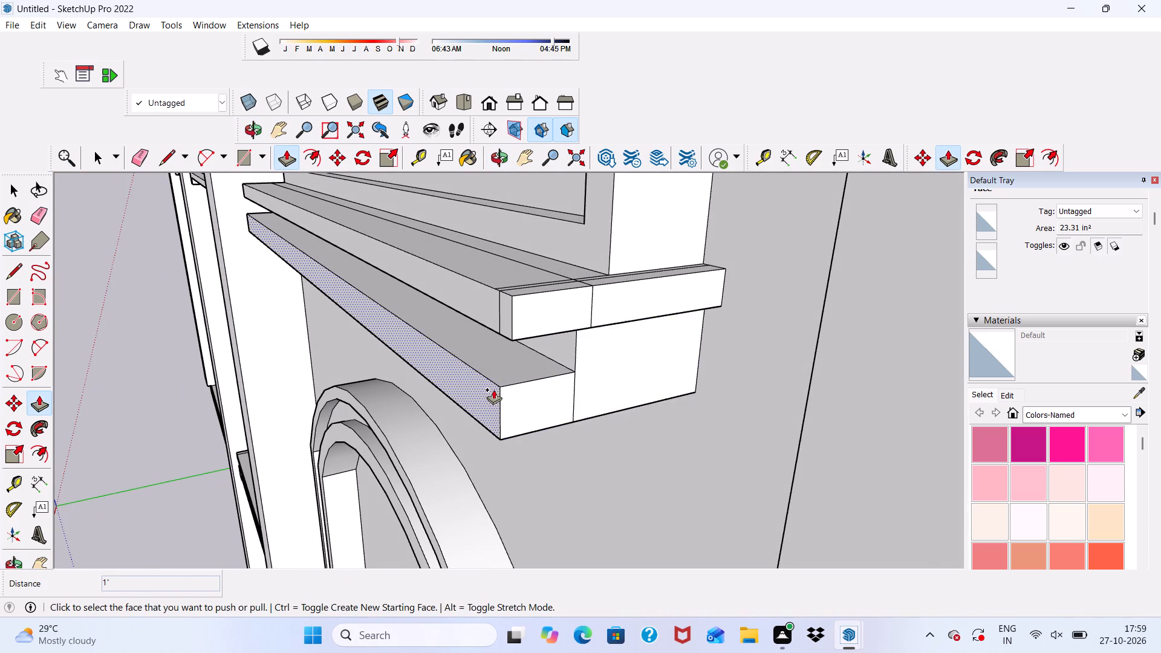
{"action": "scroll", "coordinate": [493, 389], "scroll_direction": "up", "scroll_amount": 5}
{"action": "left_click", "coordinate": [533, 409]}
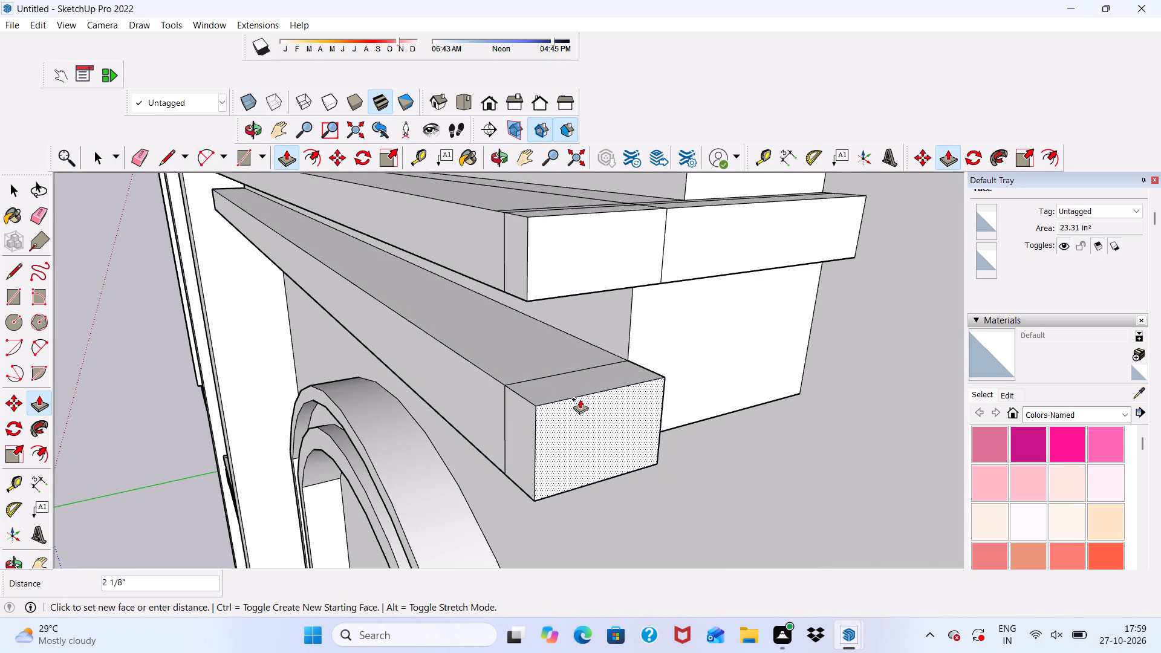
{"action": "left_click", "coordinate": [580, 399]}
Push/Pull the back face of the lower strip's right end overhang 1' along the sill block's side to the wall.
{"action": "scroll", "coordinate": [611, 372], "scroll_direction": "up", "scroll_amount": 5}
{"action": "middle_click_drag", "start_coordinate": [641, 365], "coordinate": [499, 362]}
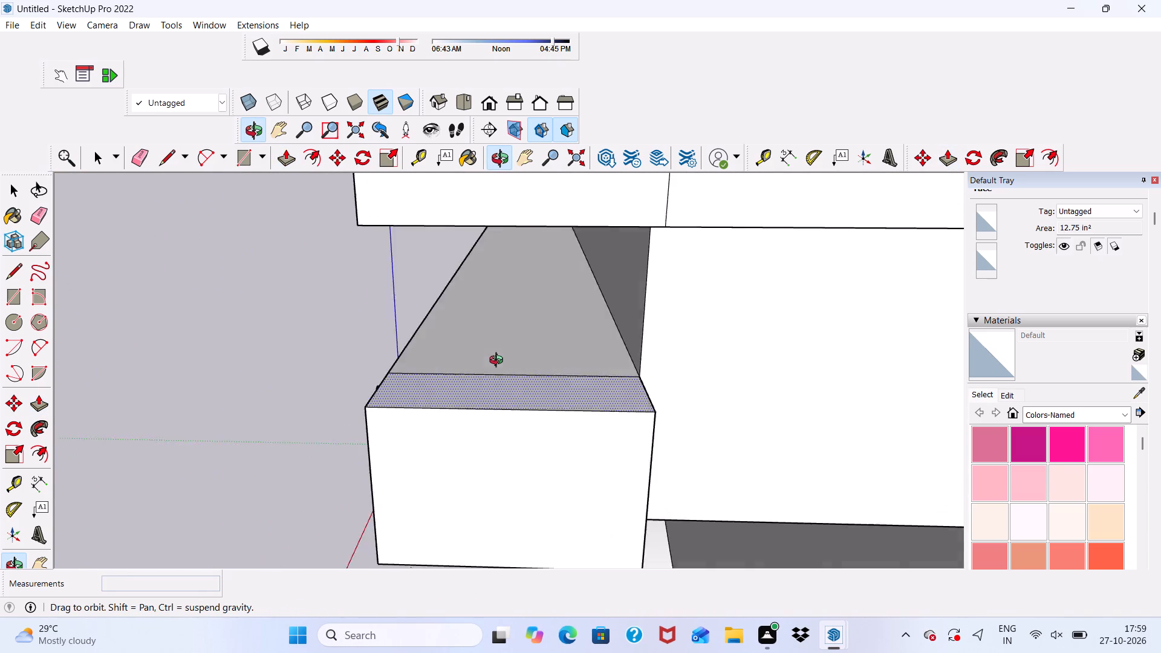
{"action": "middle_click_drag", "start_coordinate": [499, 362], "coordinate": [451, 360]}
{"action": "scroll", "coordinate": [610, 452], "scroll_direction": "up", "scroll_amount": 14}
{"action": "left_click", "coordinate": [616, 403]}
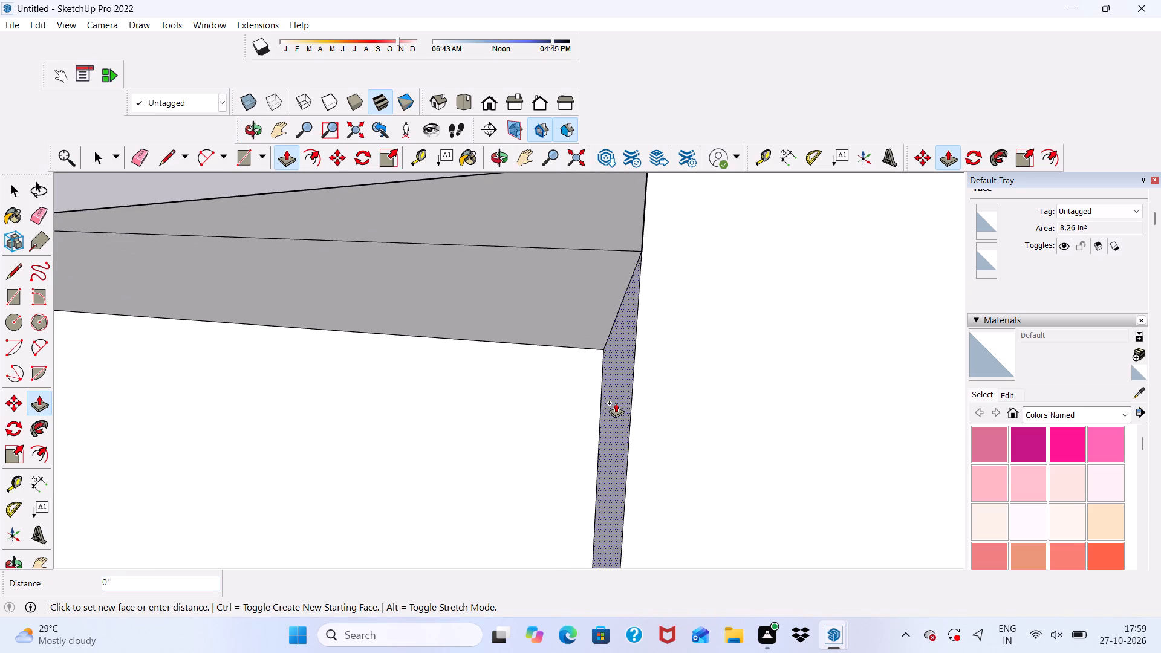
{"action": "scroll", "coordinate": [645, 395], "scroll_direction": "down", "scroll_amount": 6}
{"action": "scroll", "coordinate": [664, 323], "scroll_direction": "down", "scroll_amount": 9}
{"action": "scroll", "coordinate": [532, 348], "scroll_direction": "down", "scroll_amount": 5}
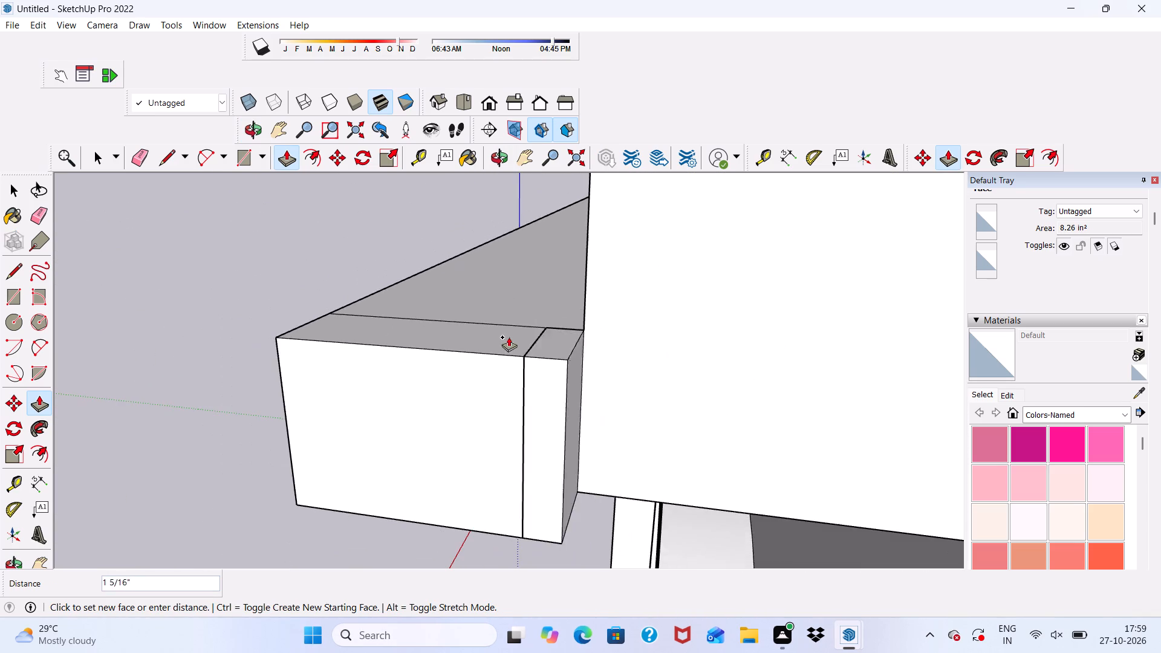
{"action": "scroll", "coordinate": [509, 337], "scroll_direction": "down", "scroll_amount": 3}
{"action": "scroll", "coordinate": [645, 333], "scroll_direction": "down", "scroll_amount": 2}
{"action": "middle_click_drag", "start_coordinate": [637, 336], "coordinate": [827, 339]}
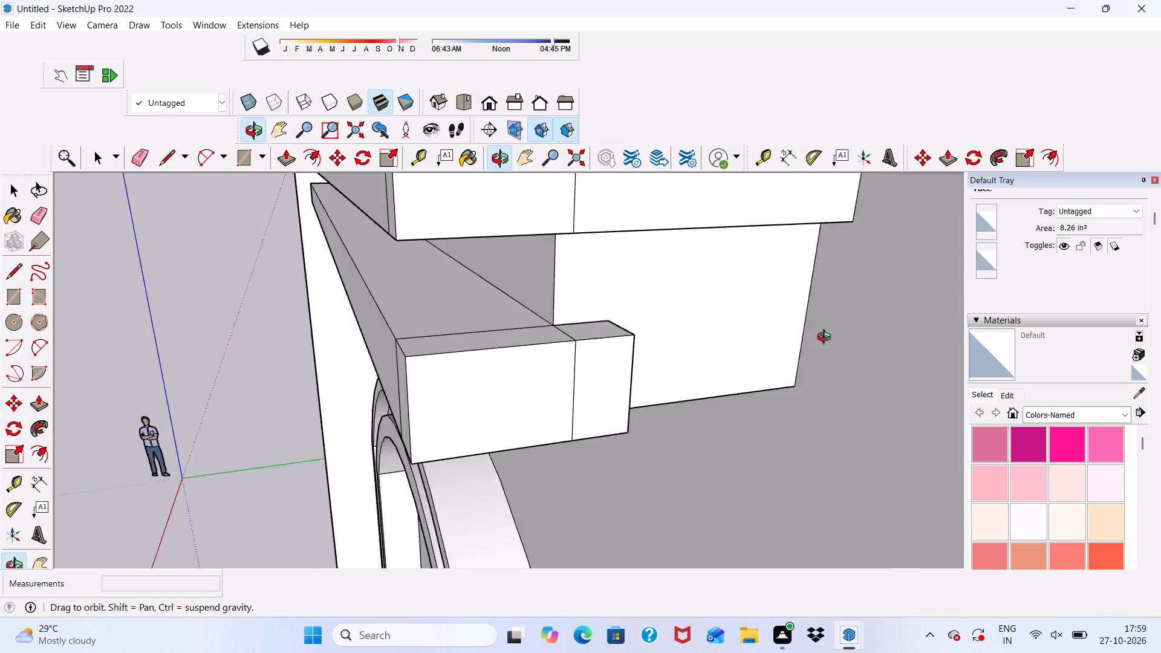
{"action": "middle_click_drag", "start_coordinate": [827, 339], "coordinate": [854, 311]}
{"action": "scroll", "coordinate": [769, 241], "scroll_direction": "up", "scroll_amount": 8}
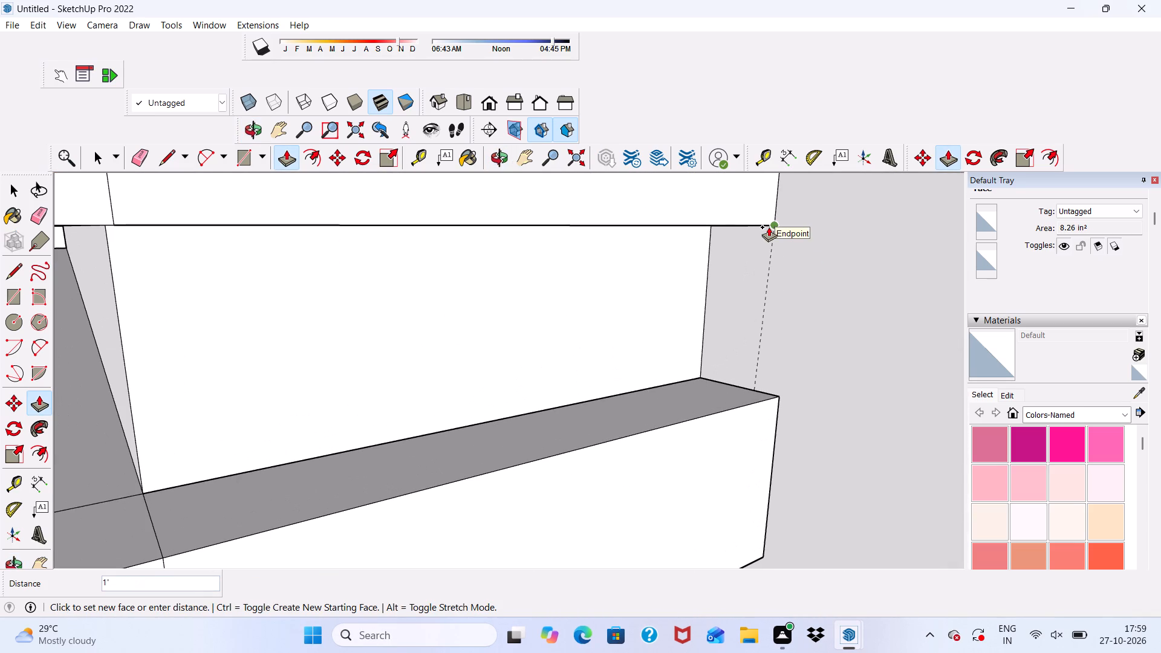
{"action": "left_click", "coordinate": [769, 226]}
Extend the left end face of the upper sill strip sideways by about 1 9/16".
{"action": "scroll", "coordinate": [759, 227], "scroll_direction": "down", "scroll_amount": 12}
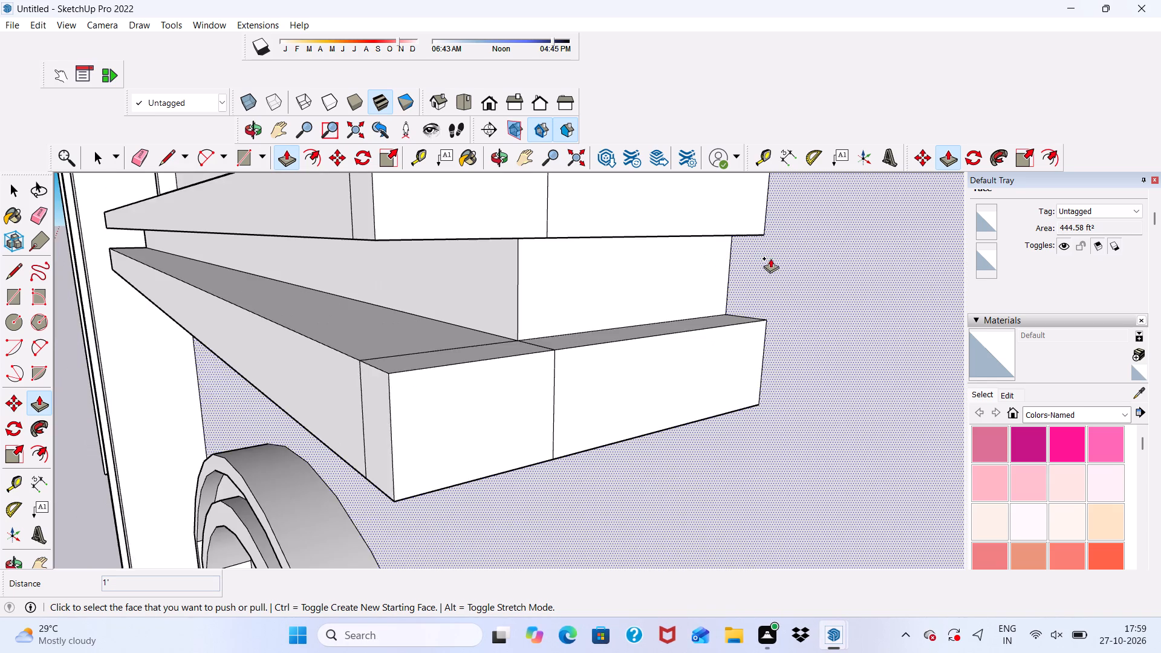
{"action": "scroll", "coordinate": [770, 258], "scroll_direction": "down", "scroll_amount": 2}
{"action": "middle_click_drag", "start_coordinate": [372, 343], "coordinate": [590, 356]}
{"action": "scroll", "coordinate": [677, 302], "scroll_direction": "down", "scroll_amount": 8}
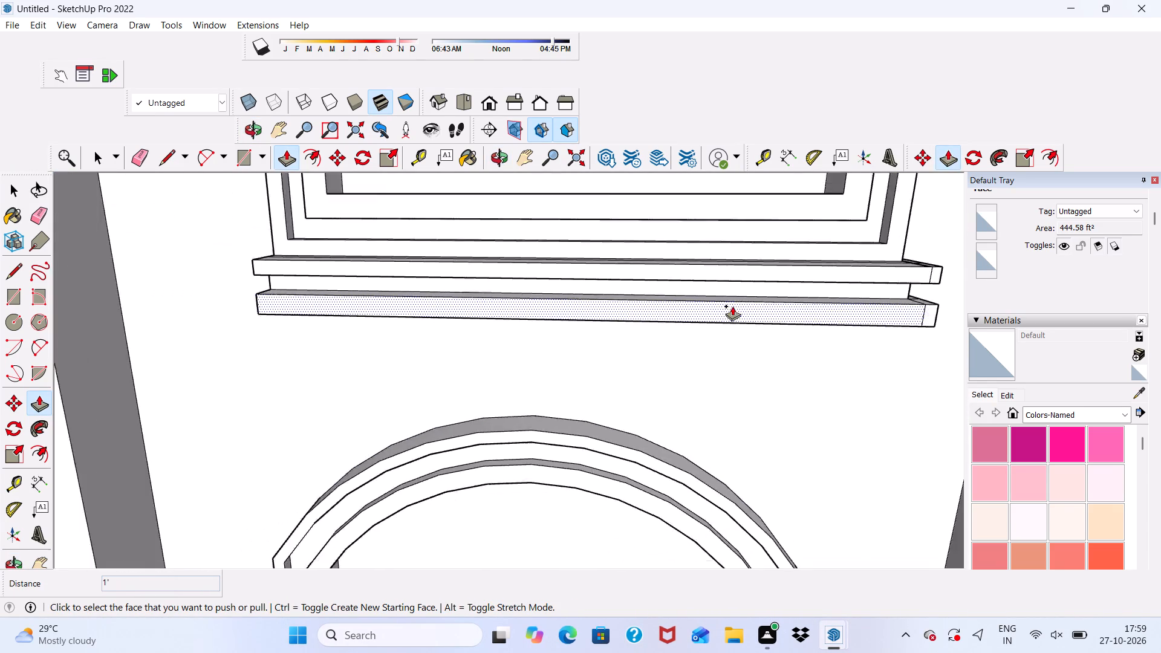
{"action": "scroll", "coordinate": [732, 306], "scroll_direction": "down", "scroll_amount": 4}
{"action": "scroll", "coordinate": [400, 297], "scroll_direction": "up", "scroll_amount": 7}
{"action": "middle_click_drag", "start_coordinate": [419, 279], "coordinate": [594, 310]}
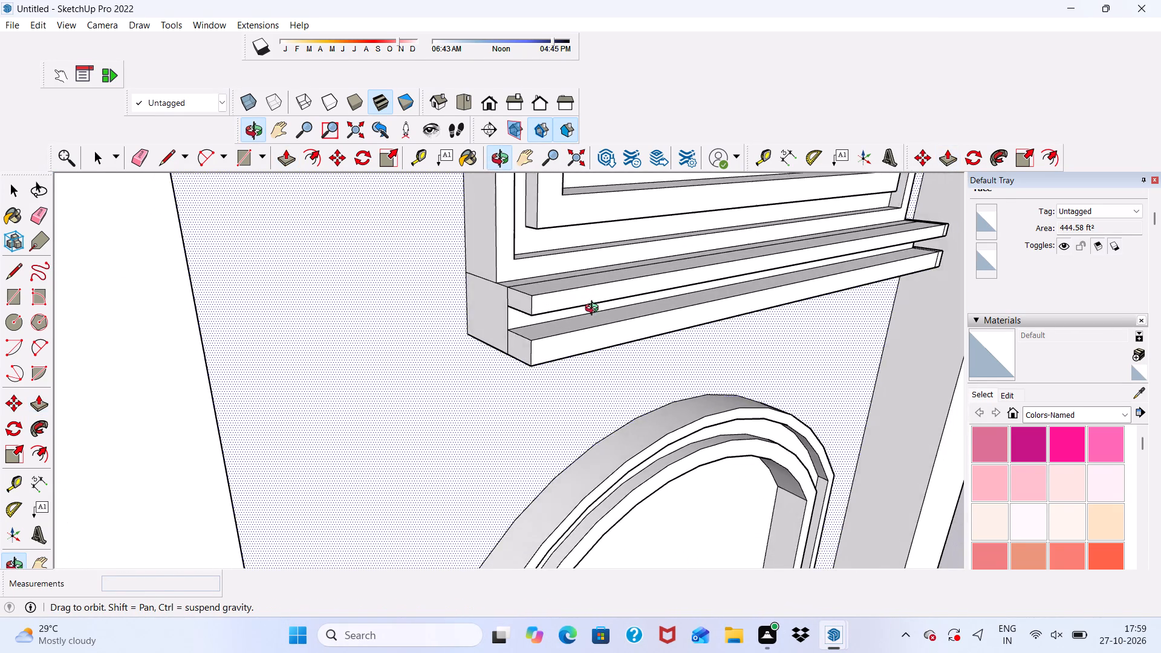
{"action": "middle_click_drag", "start_coordinate": [594, 310], "coordinate": [596, 313]}
{"action": "scroll", "coordinate": [500, 315], "scroll_direction": "up", "scroll_amount": 12}
{"action": "left_click", "coordinate": [522, 297]}
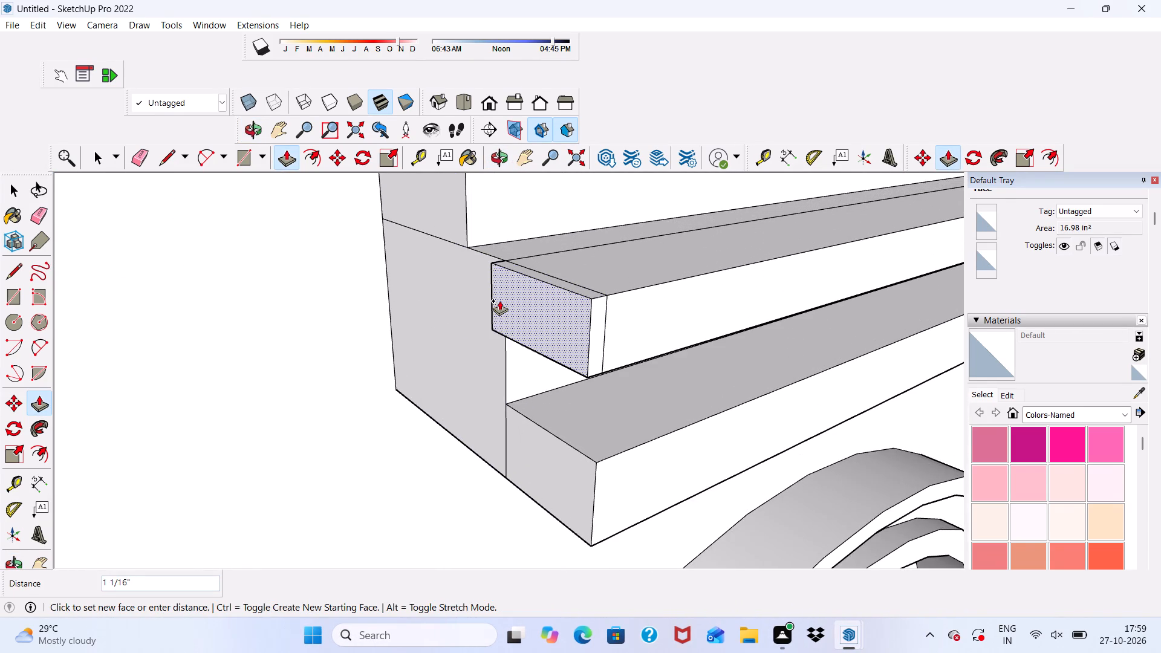
{"action": "left_click", "coordinate": [489, 302]}
Push/Pull the back face of the upper strip's left end overhang 1' along the sill block's side to the wall.
{"action": "middle_click_drag", "start_coordinate": [454, 310], "coordinate": [710, 313]}
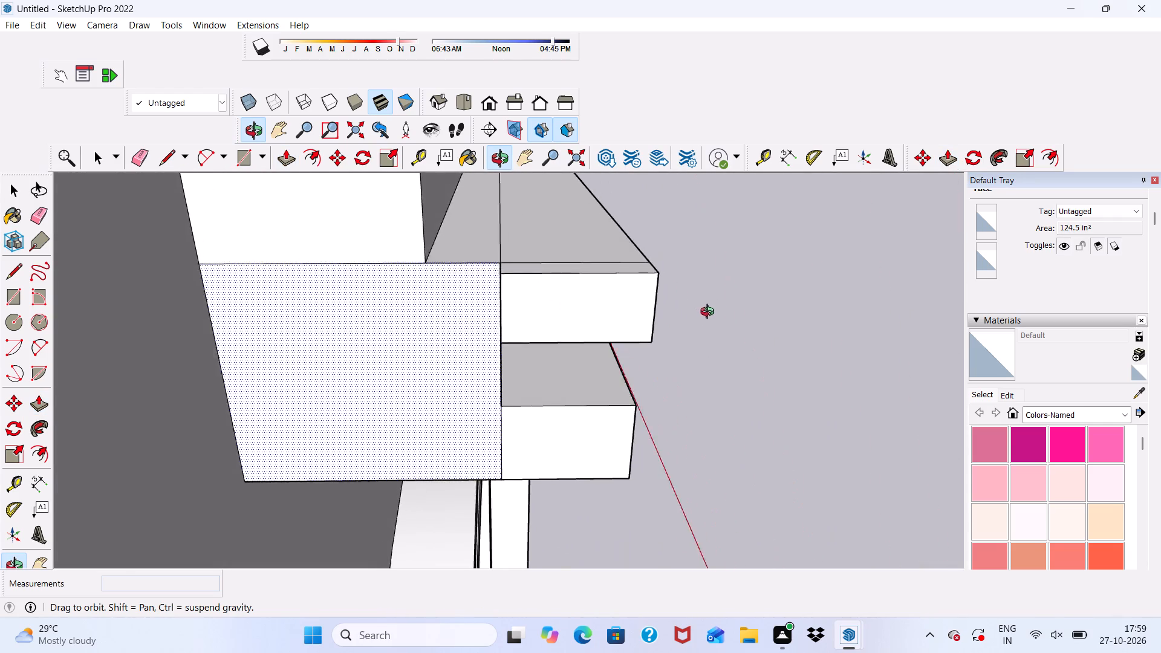
{"action": "middle_click_drag", "start_coordinate": [710, 313], "coordinate": [726, 310]}
{"action": "scroll", "coordinate": [440, 297], "scroll_direction": "up", "scroll_amount": 6}
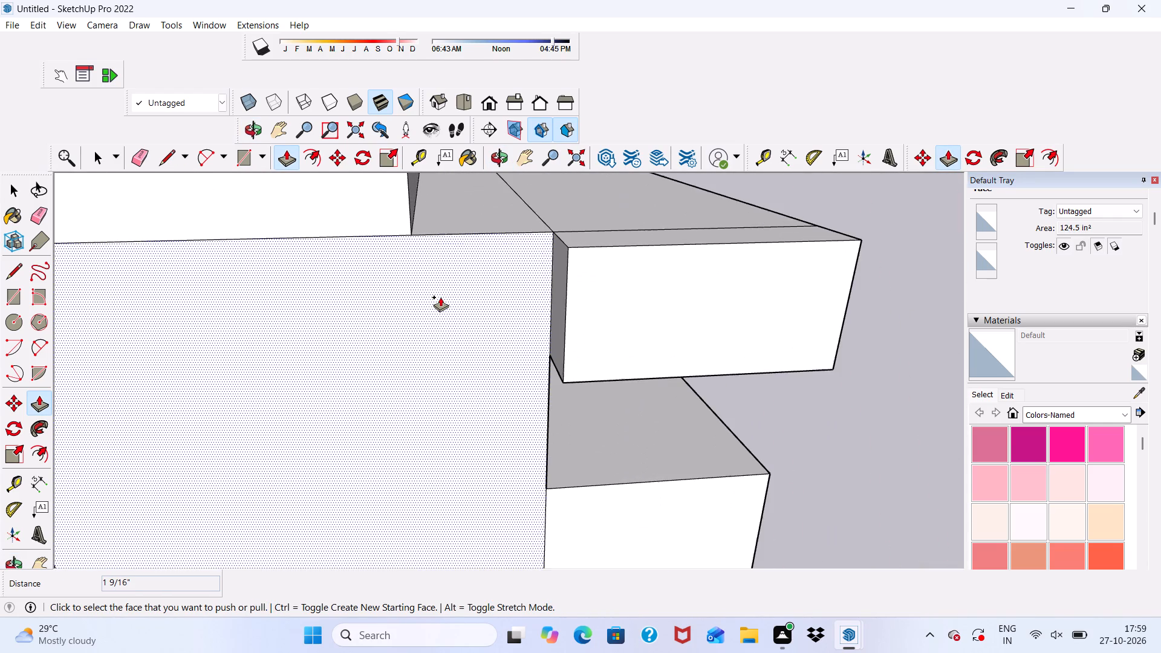
{"action": "scroll", "coordinate": [556, 287], "scroll_direction": "up", "scroll_amount": 5}
{"action": "left_click", "coordinate": [565, 283]}
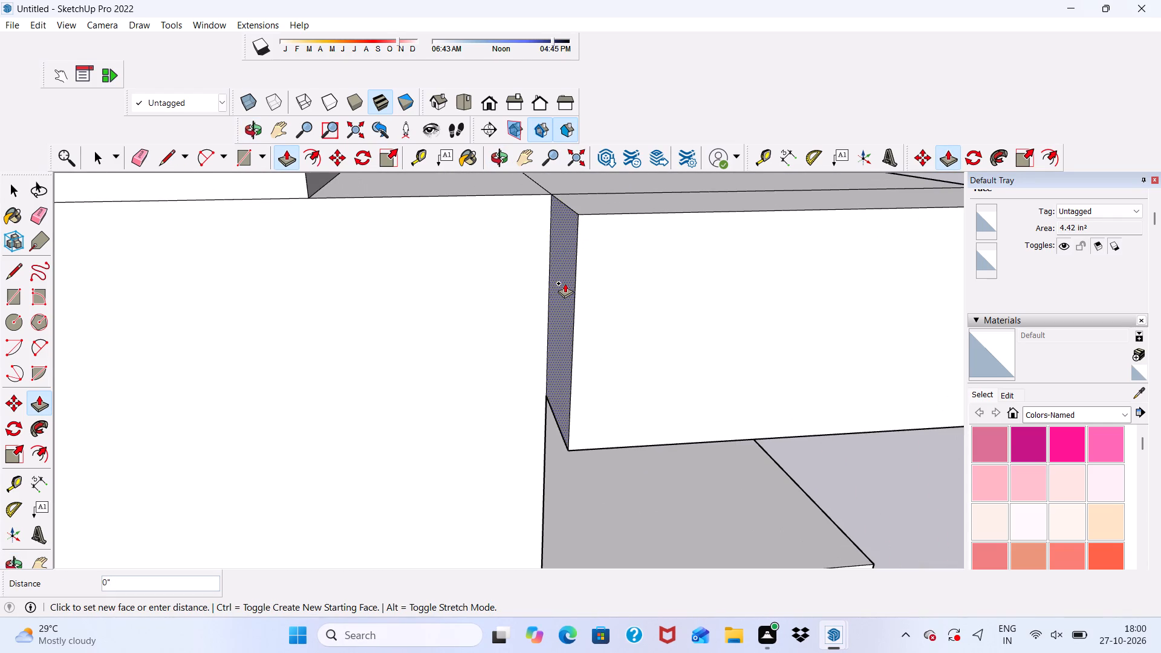
{"action": "scroll", "coordinate": [384, 321], "scroll_direction": "down", "scroll_amount": 5}
{"action": "scroll", "coordinate": [288, 323], "scroll_direction": "down", "scroll_amount": 5}
{"action": "scroll", "coordinate": [47, 365], "scroll_direction": "down", "scroll_amount": 13}
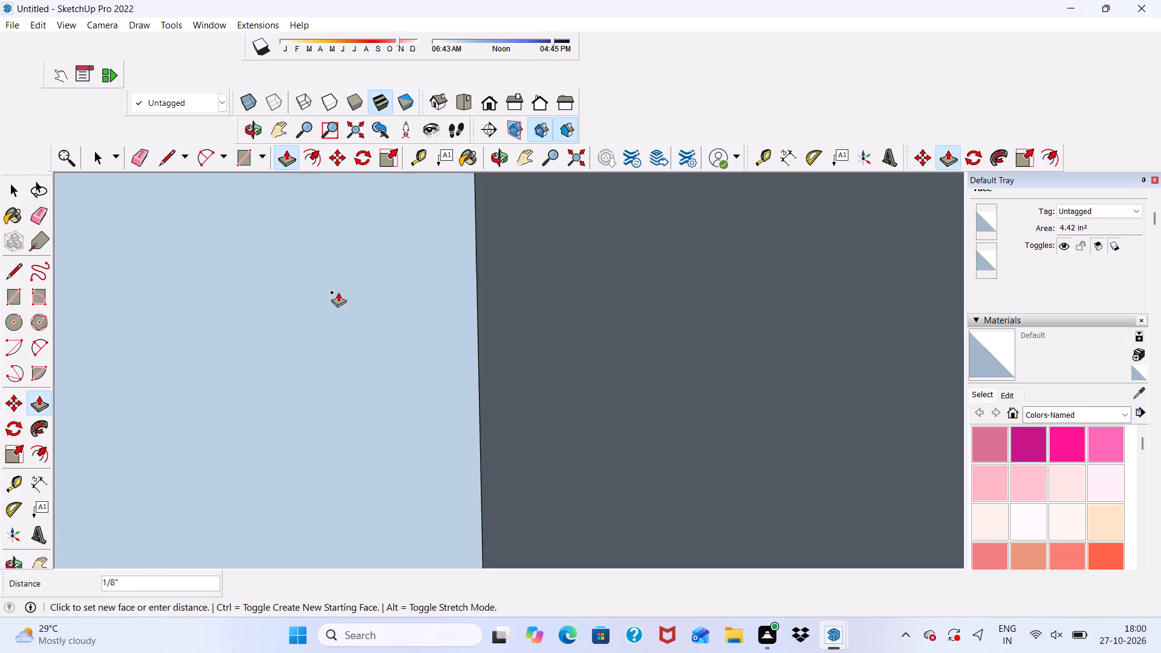
{"action": "scroll", "coordinate": [338, 292], "scroll_direction": "down", "scroll_amount": 6}
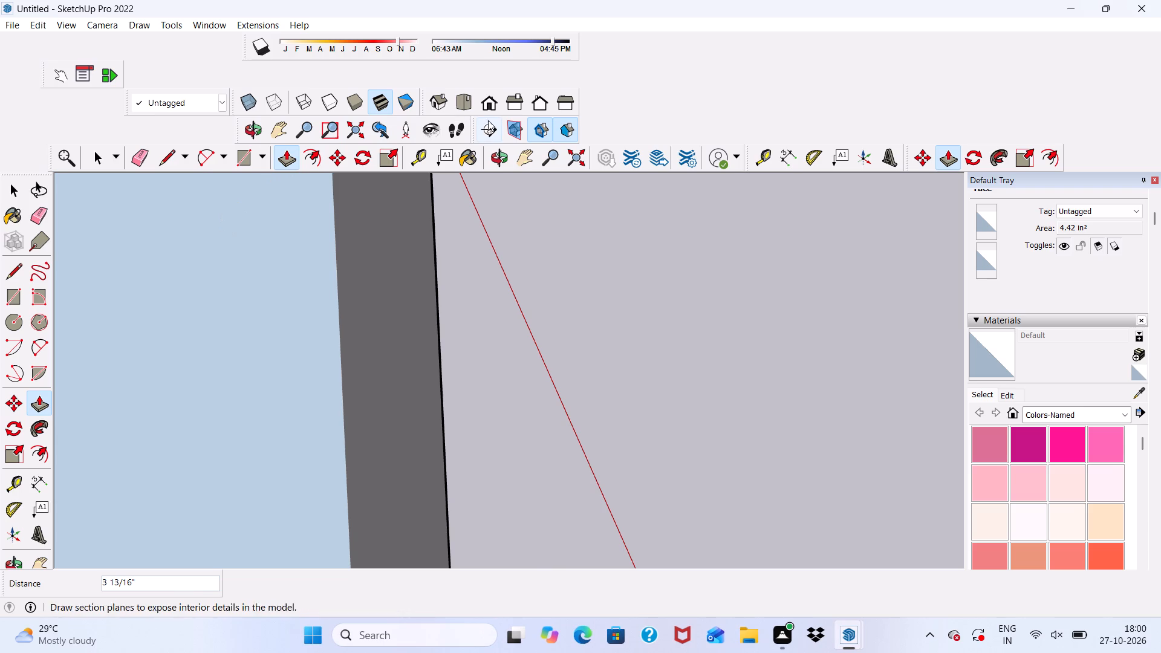
{"action": "left_click", "coordinate": [492, 99]}
{"action": "scroll", "coordinate": [342, 311], "scroll_direction": "down", "scroll_amount": 5}
{"action": "scroll", "coordinate": [263, 375], "scroll_direction": "down", "scroll_amount": 4}
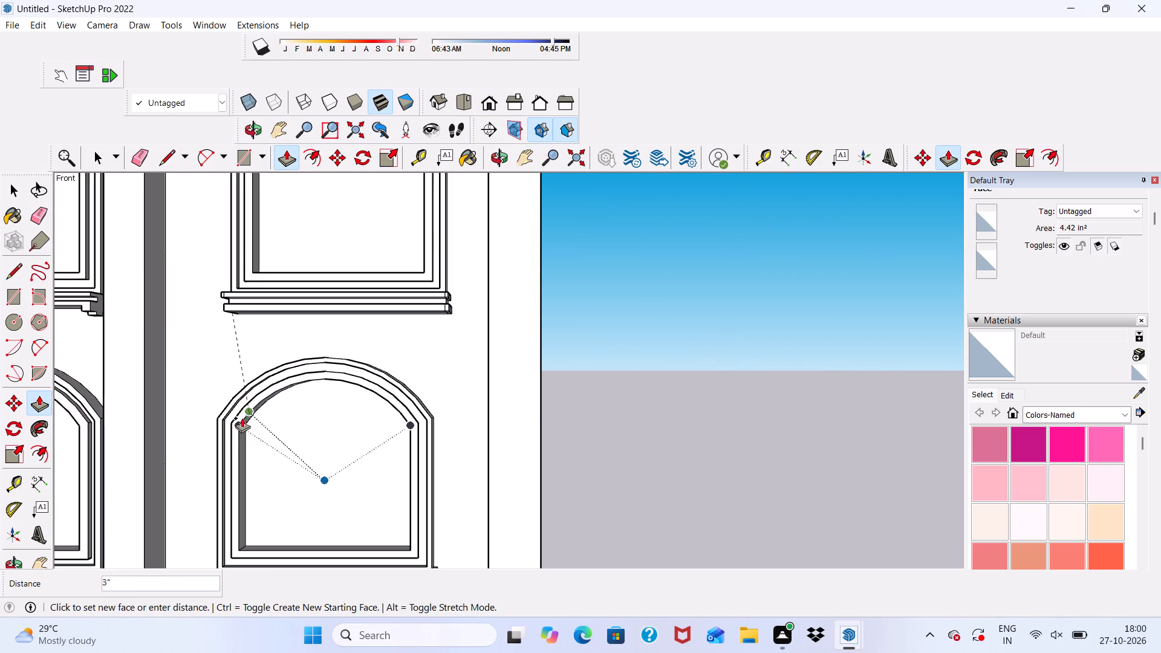
{"action": "scroll", "coordinate": [197, 285], "scroll_direction": "up", "scroll_amount": 10}
{"action": "middle_click_drag", "start_coordinate": [204, 268], "coordinate": [356, 322]}
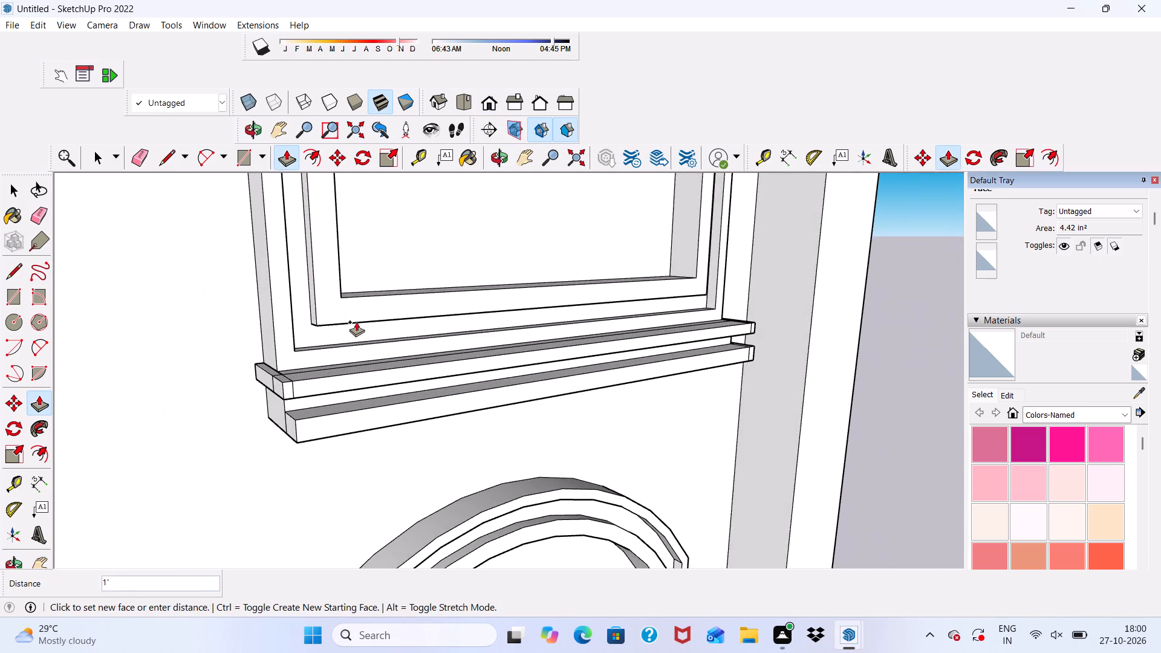
{"action": "scroll", "coordinate": [315, 331], "scroll_direction": "up", "scroll_amount": 4}
{"action": "scroll", "coordinate": [248, 288], "scroll_direction": "up", "scroll_amount": 3}
{"action": "left_click", "coordinate": [248, 288]}
Extend the left end face of the lower sill strip sideways by about 1 7/16".
{"action": "scroll", "coordinate": [248, 299], "scroll_direction": "down", "scroll_amount": 2}
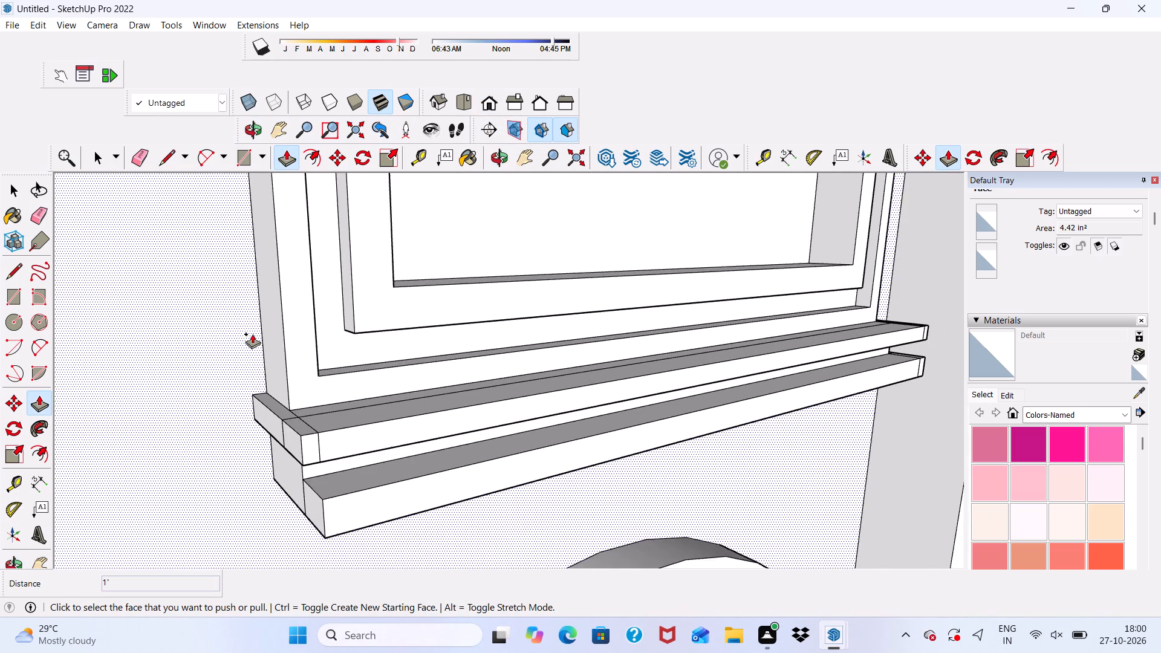
{"action": "scroll", "coordinate": [252, 334], "scroll_direction": "down", "scroll_amount": 5}
{"action": "scroll", "coordinate": [250, 493], "scroll_direction": "up", "scroll_amount": 5}
{"action": "scroll", "coordinate": [319, 416], "scroll_direction": "up", "scroll_amount": 3}
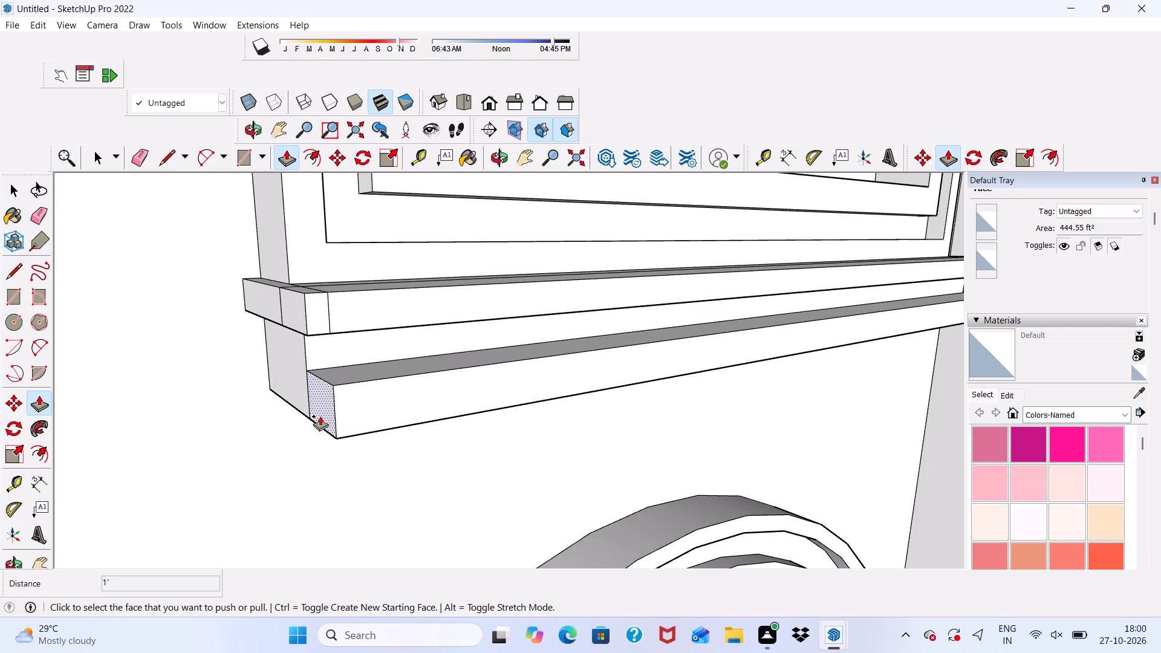
{"action": "scroll", "coordinate": [321, 408], "scroll_direction": "up", "scroll_amount": 3}
{"action": "left_click", "coordinate": [321, 408]}
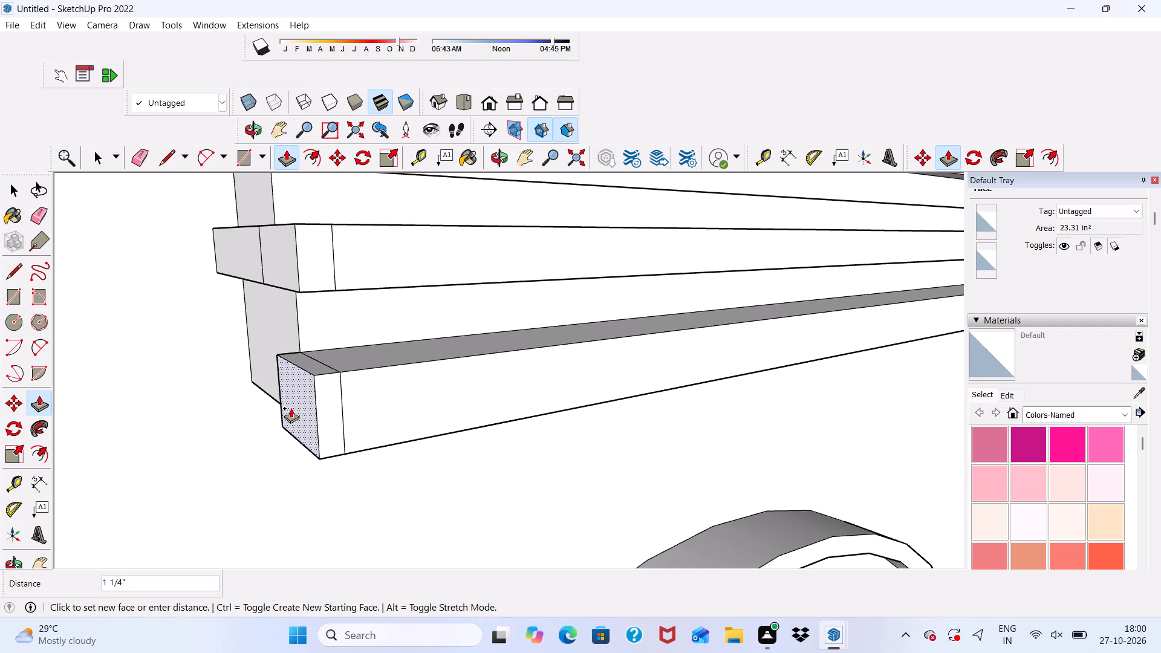
{"action": "left_click", "coordinate": [291, 408]}
Push/Pull the back face of the lower strip's left end overhang 1', flush with the upper strip's end at the wall.
{"action": "middle_click_drag", "start_coordinate": [220, 404], "coordinate": [472, 406]}
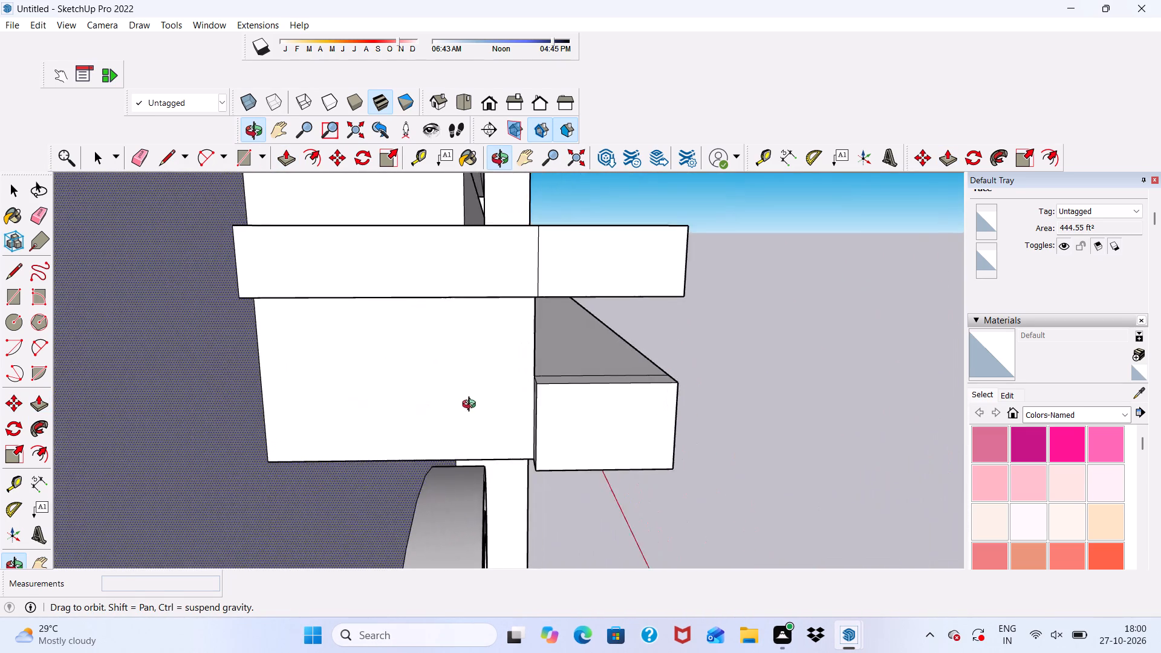
{"action": "middle_click_drag", "start_coordinate": [472, 406], "coordinate": [478, 407]}
{"action": "scroll", "coordinate": [521, 417], "scroll_direction": "up", "scroll_amount": 5}
{"action": "scroll", "coordinate": [565, 394], "scroll_direction": "up", "scroll_amount": 12}
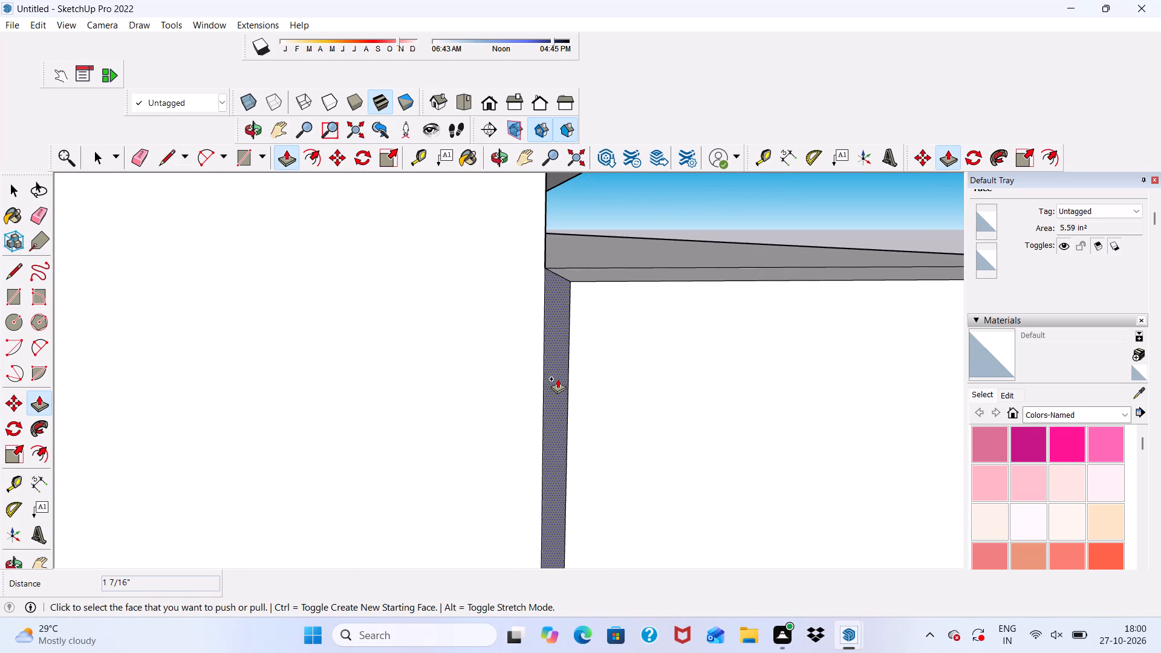
{"action": "left_click", "coordinate": [558, 378]}
{"action": "scroll", "coordinate": [389, 375], "scroll_direction": "down", "scroll_amount": 9}
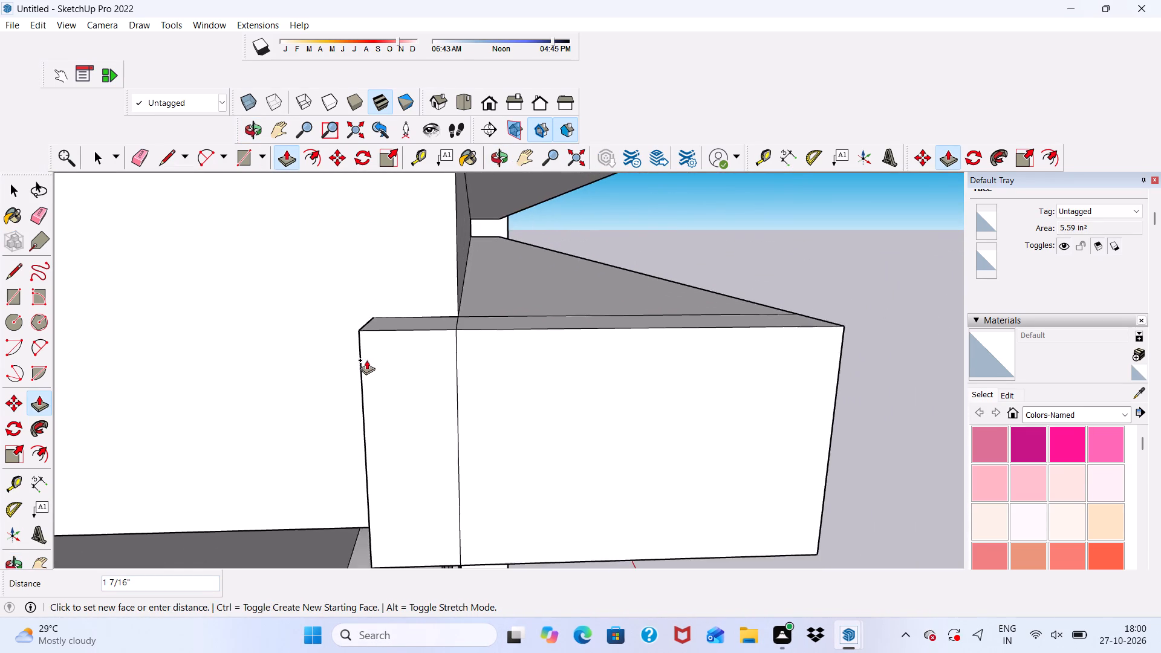
{"action": "scroll", "coordinate": [362, 360], "scroll_direction": "down", "scroll_amount": 5}
{"action": "scroll", "coordinate": [220, 351], "scroll_direction": "down", "scroll_amount": 14}
{"action": "scroll", "coordinate": [128, 305], "scroll_direction": "up", "scroll_amount": 4}
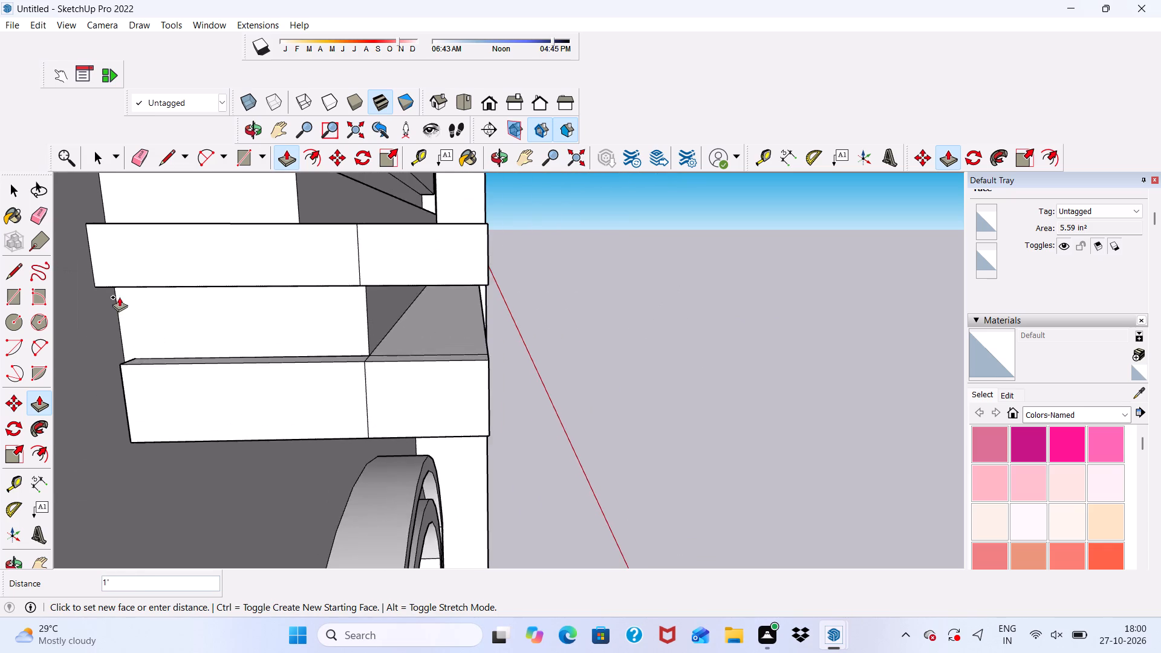
{"action": "scroll", "coordinate": [105, 295], "scroll_direction": "up", "scroll_amount": 4}
{"action": "left_click", "coordinate": [96, 282]}
Erase the leftover seam lines on the top and end face of the lower strip's left end.
{"action": "scroll", "coordinate": [96, 282], "scroll_direction": "down", "scroll_amount": 4}
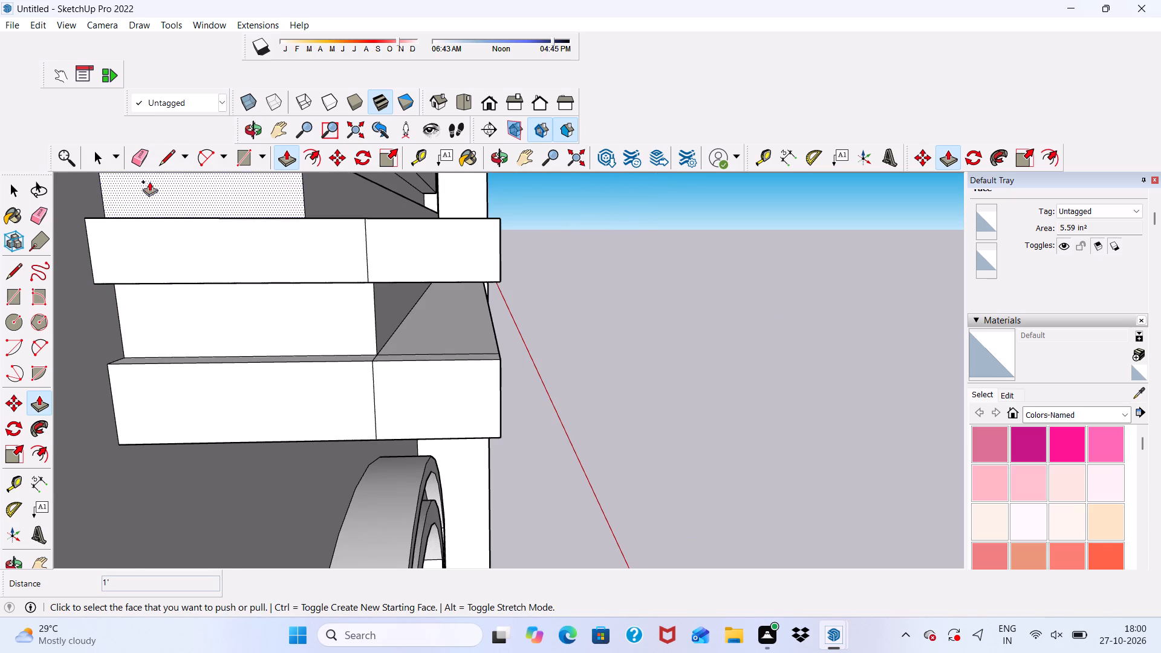
{"action": "left_click", "coordinate": [143, 147]}
{"action": "scroll", "coordinate": [459, 373], "scroll_direction": "up", "scroll_amount": 2}
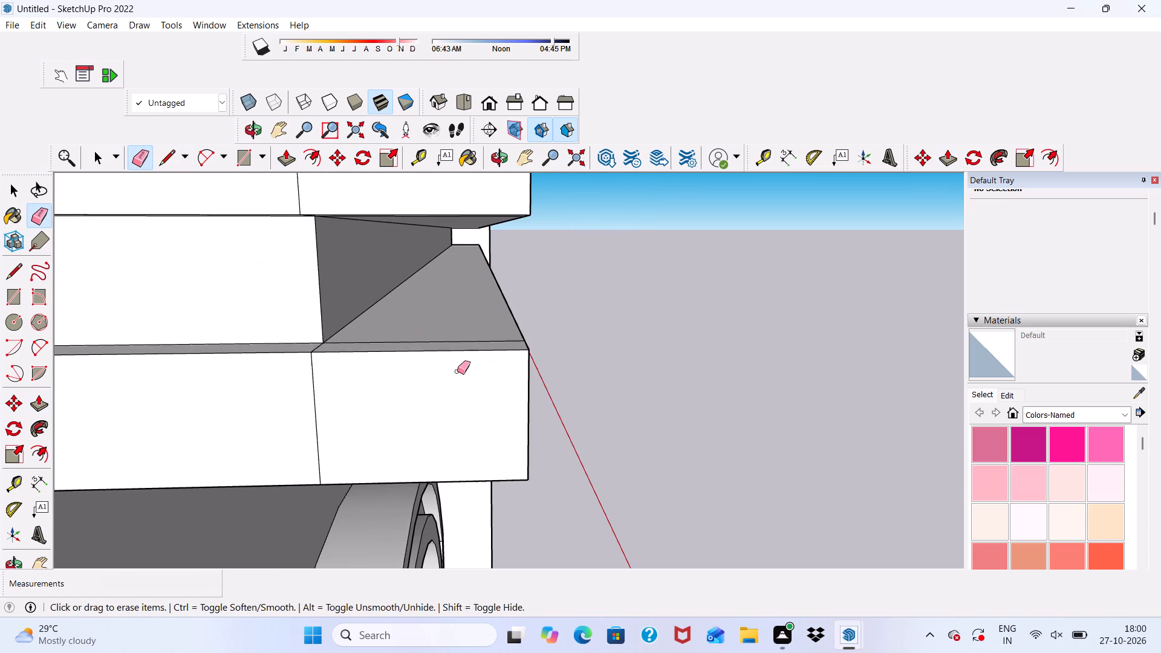
{"action": "scroll", "coordinate": [457, 371], "scroll_direction": "up", "scroll_amount": 4}
{"action": "left_click_drag", "start_coordinate": [429, 329], "coordinate": [421, 340]}
{"action": "left_click", "coordinate": [421, 340]}
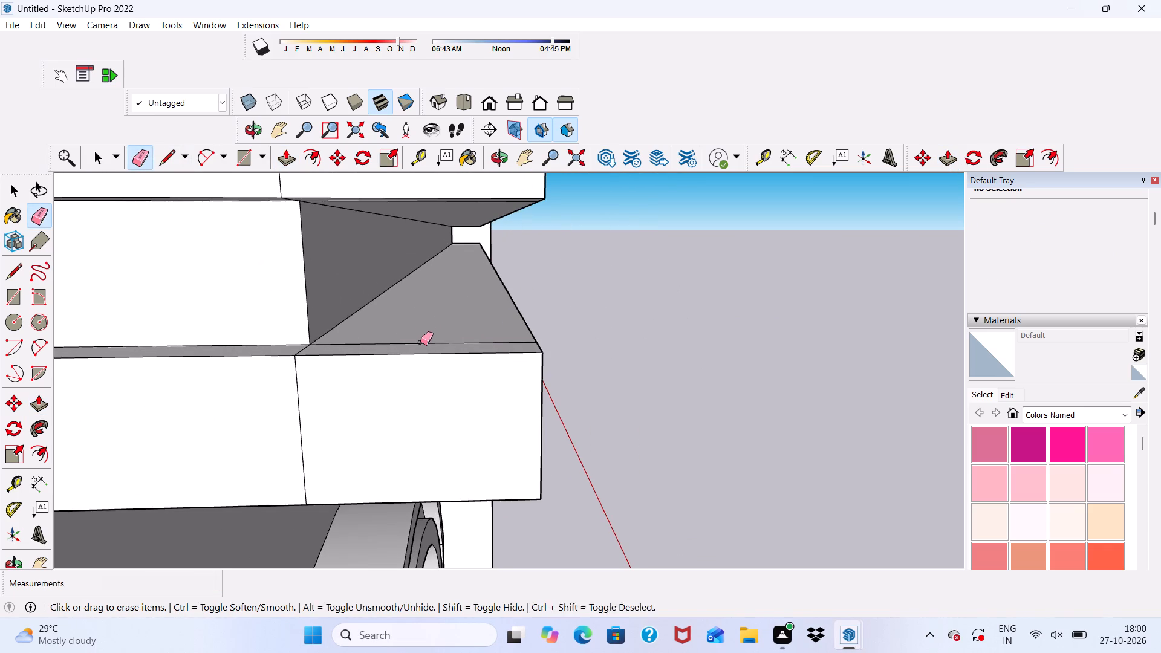
{"action": "left_click", "coordinate": [420, 342]}
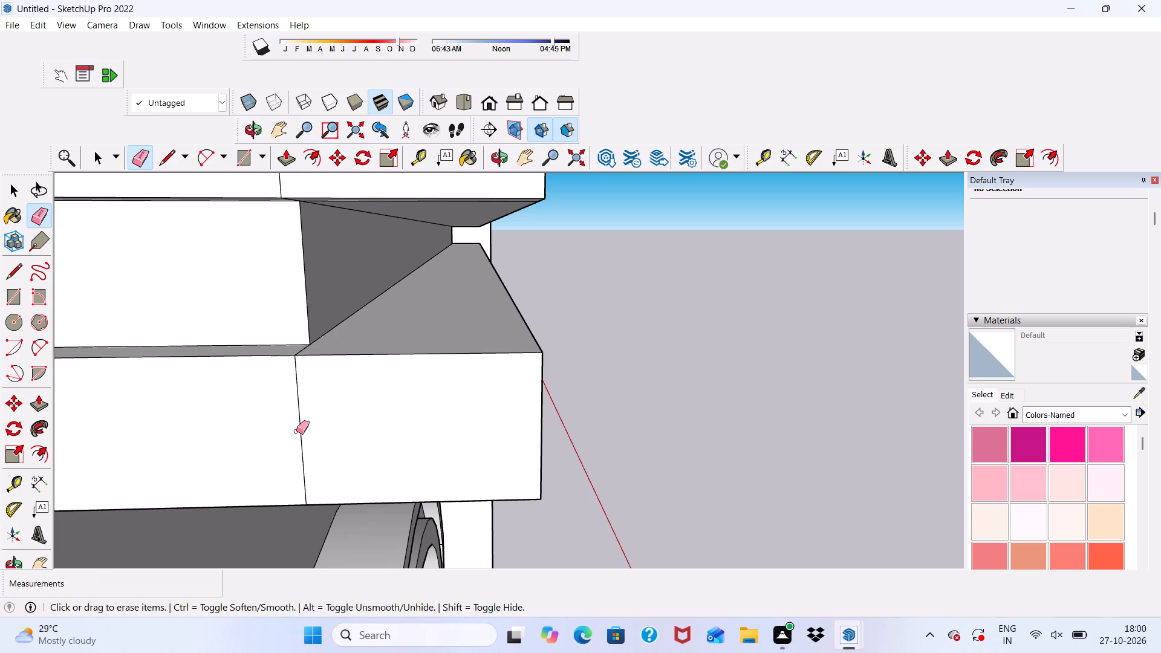
{"action": "left_click_drag", "start_coordinate": [296, 431], "coordinate": [326, 414]}
{"action": "left_click", "coordinate": [326, 414]}
{"action": "middle_click_drag", "start_coordinate": [317, 377], "coordinate": [320, 389]}
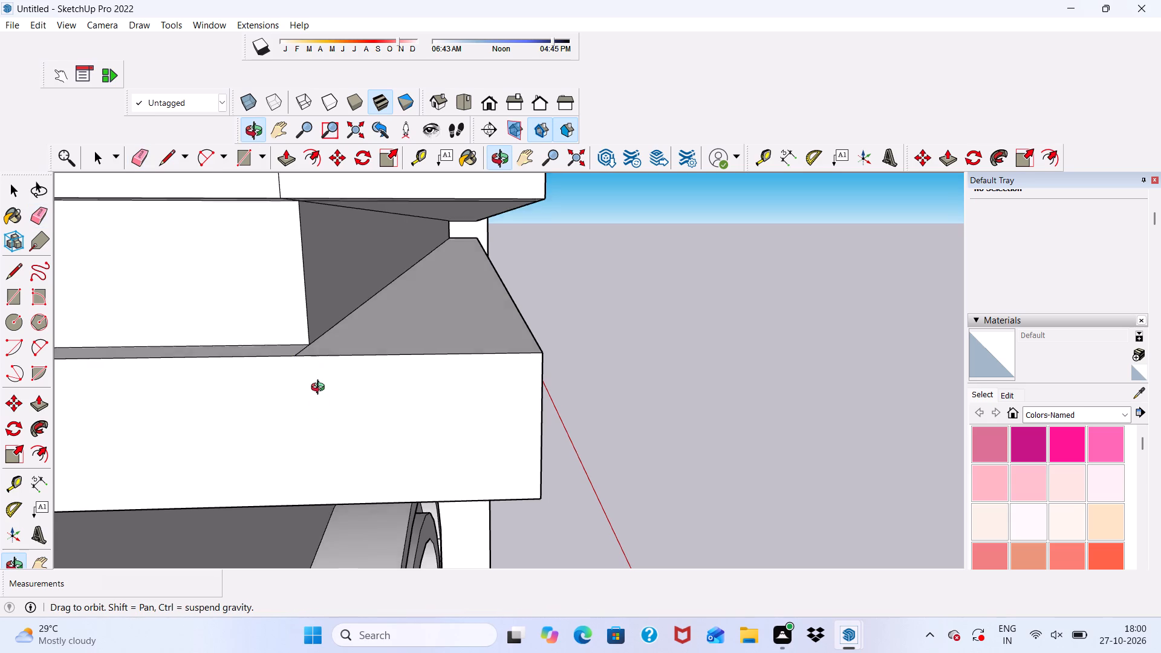
{"action": "middle_click_drag", "start_coordinate": [320, 389], "coordinate": [296, 444]}
{"action": "scroll", "coordinate": [273, 404], "scroll_direction": "up", "scroll_amount": 4}
{"action": "scroll", "coordinate": [300, 330], "scroll_direction": "up", "scroll_amount": 3}
{"action": "left_click_drag", "start_coordinate": [320, 319], "coordinate": [328, 322]}
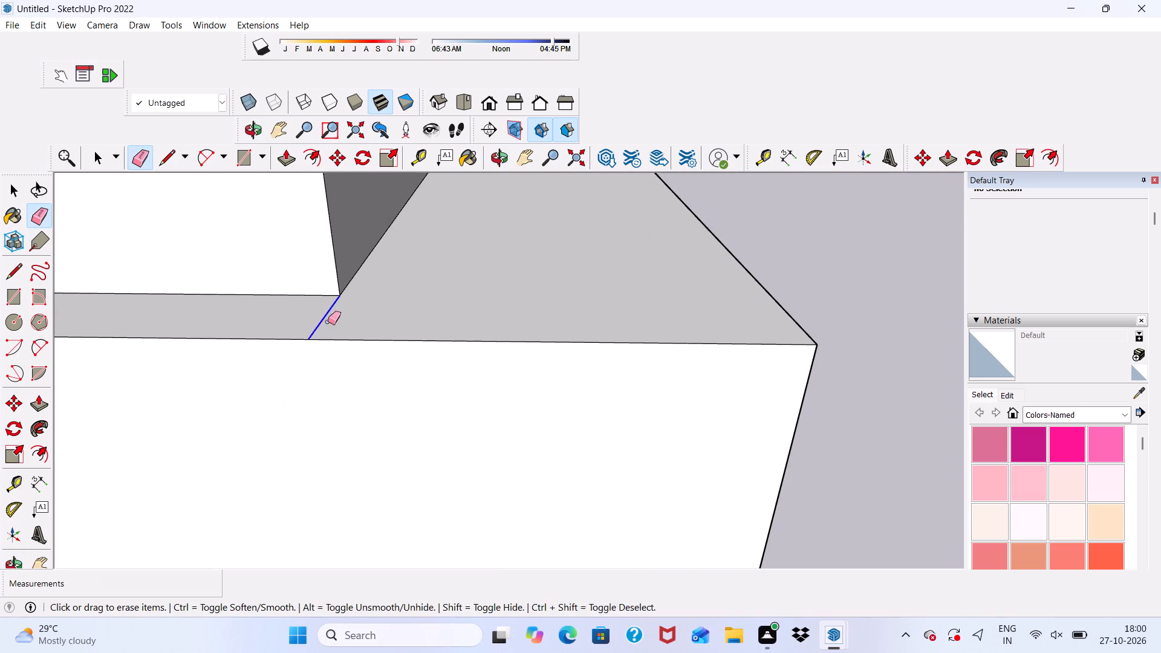
{"action": "left_click_drag", "start_coordinate": [328, 322], "coordinate": [334, 323]}
Erase the crossing seam lines on the underside of the lower strip's left end.
{"action": "scroll", "coordinate": [327, 331], "scroll_direction": "down", "scroll_amount": 4}
{"action": "middle_click_drag", "start_coordinate": [327, 358], "coordinate": [345, 137]}
{"action": "scroll", "coordinate": [359, 570], "scroll_direction": "up", "scroll_amount": 3}
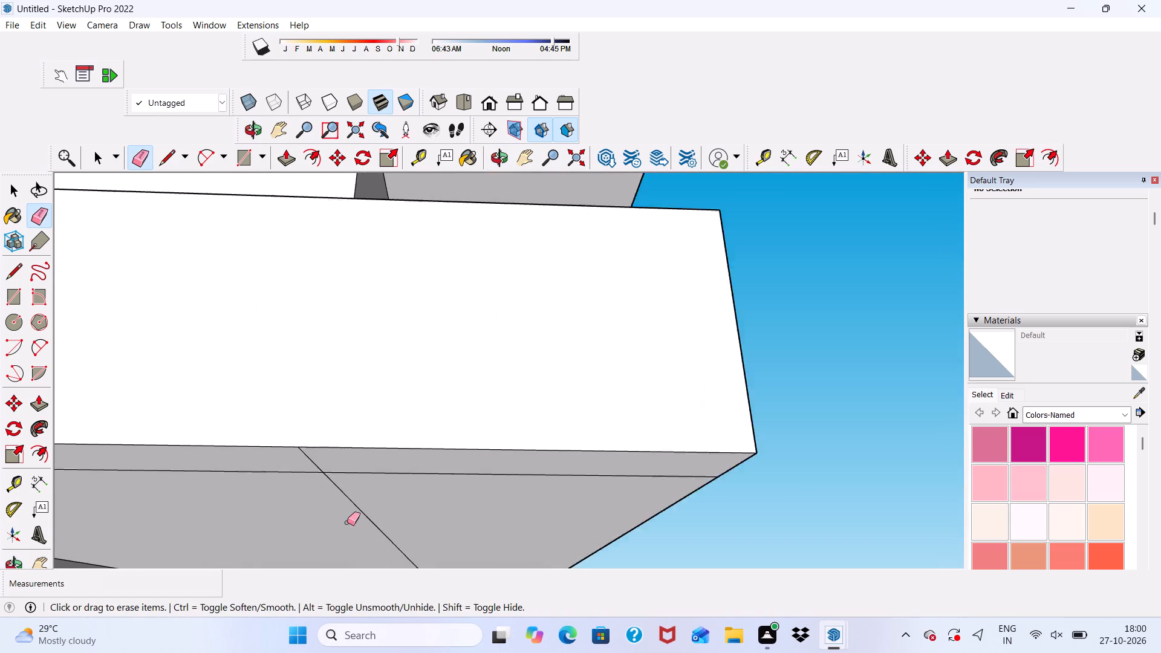
{"action": "scroll", "coordinate": [347, 522], "scroll_direction": "up", "scroll_amount": 1}
{"action": "scroll", "coordinate": [335, 427], "scroll_direction": "down", "scroll_amount": 7}
{"action": "scroll", "coordinate": [317, 444], "scroll_direction": "up", "scroll_amount": 4}
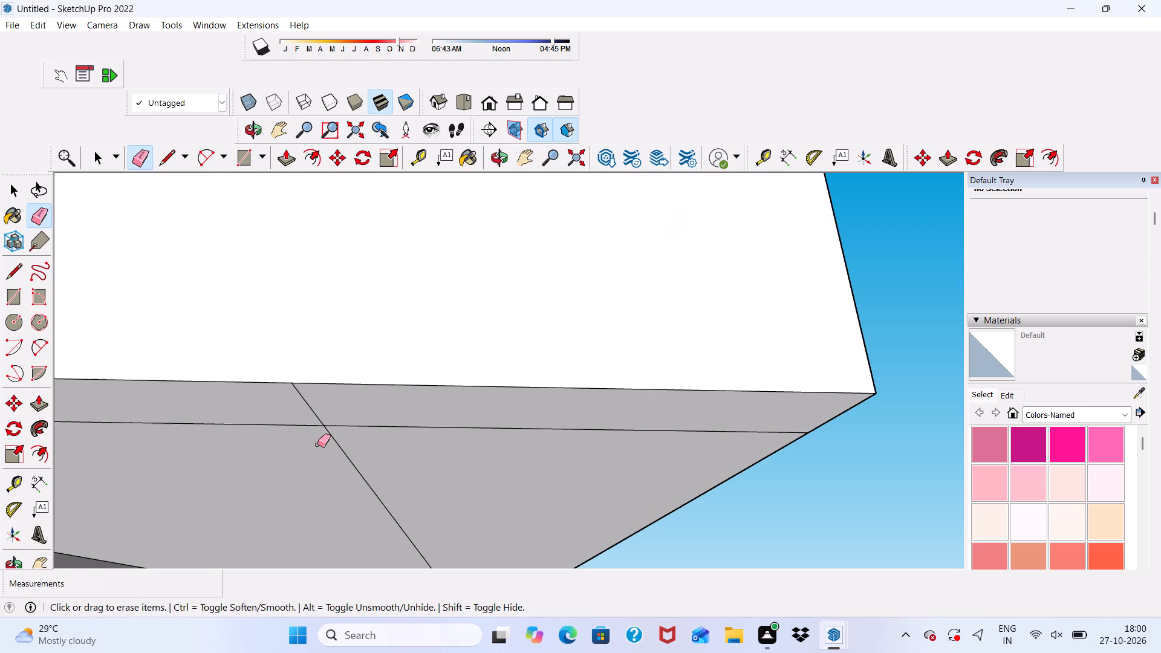
{"action": "left_click_drag", "start_coordinate": [328, 416], "coordinate": [315, 438]}
{"action": "left_click_drag", "start_coordinate": [314, 439], "coordinate": [308, 440]}
{"action": "left_click", "coordinate": [287, 426]}
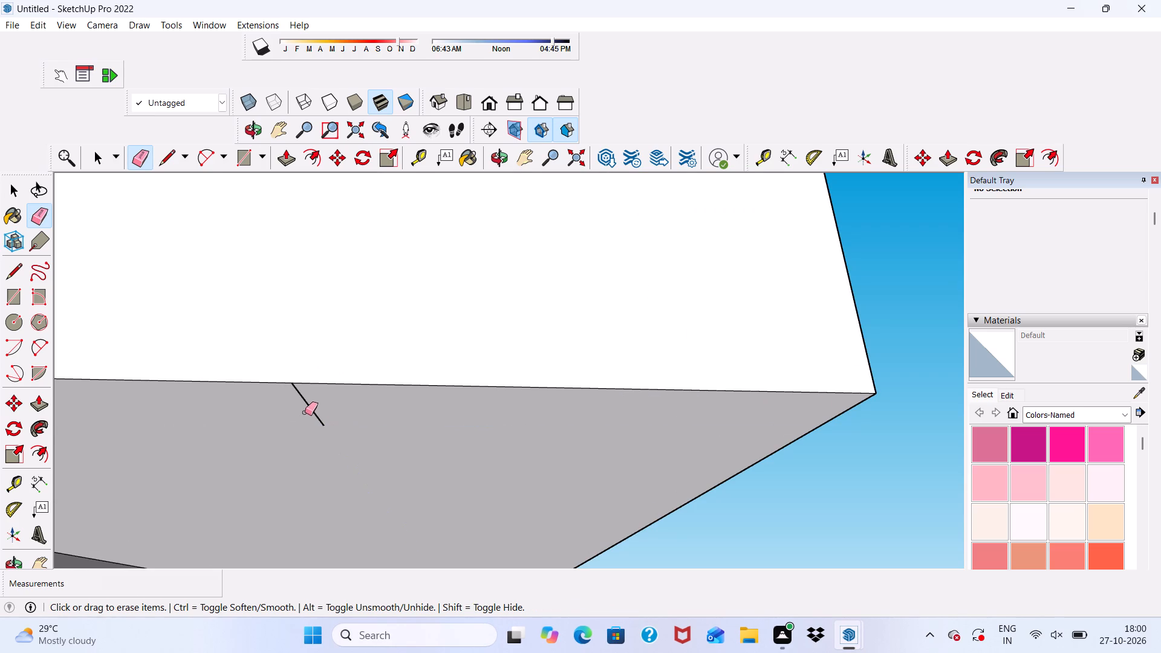
{"action": "left_click", "coordinate": [308, 407]}
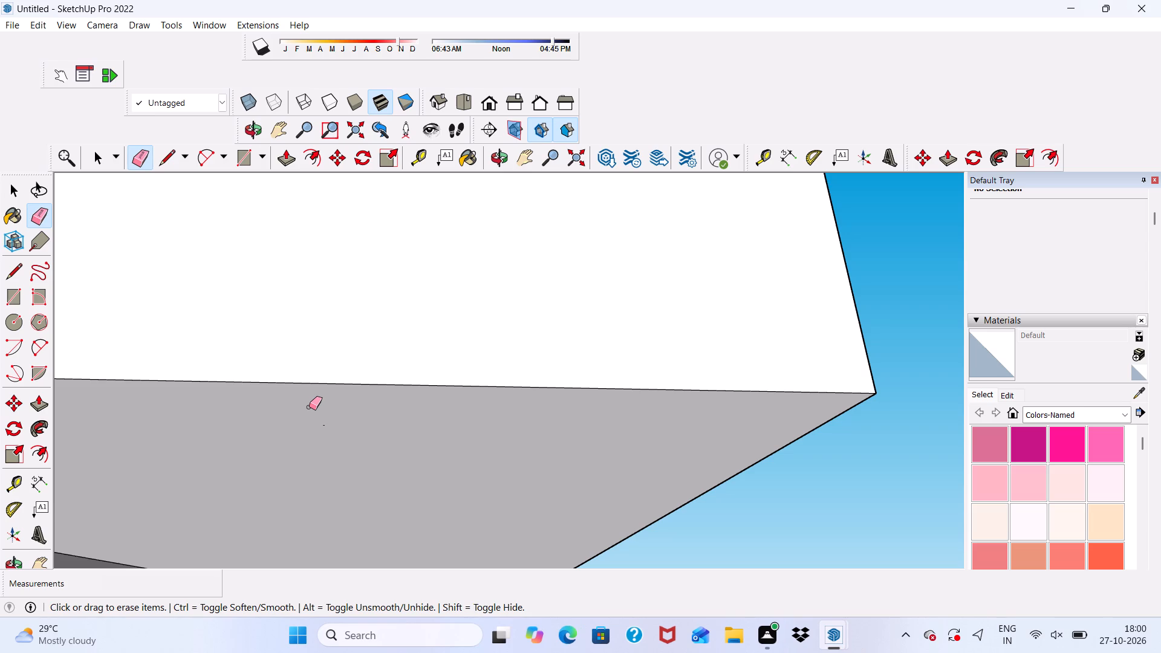
{"action": "scroll", "coordinate": [309, 407], "scroll_direction": "up", "scroll_amount": 4}
{"action": "scroll", "coordinate": [309, 408], "scroll_direction": "down", "scroll_amount": 17}
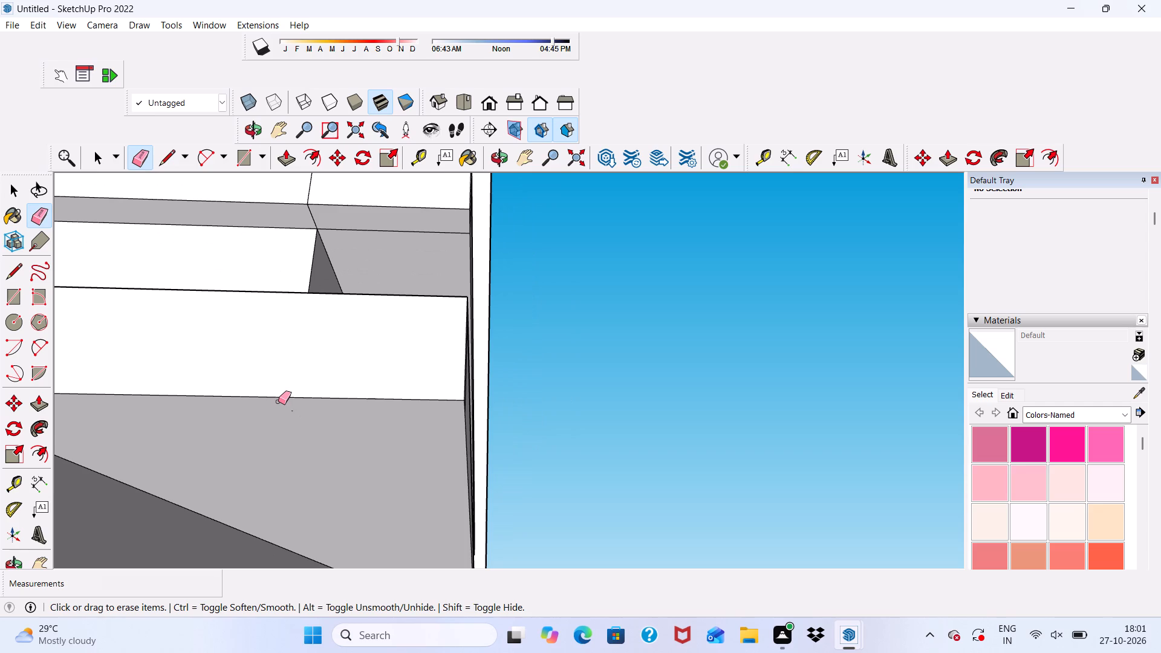
{"action": "scroll", "coordinate": [278, 401], "scroll_direction": "down", "scroll_amount": 4}
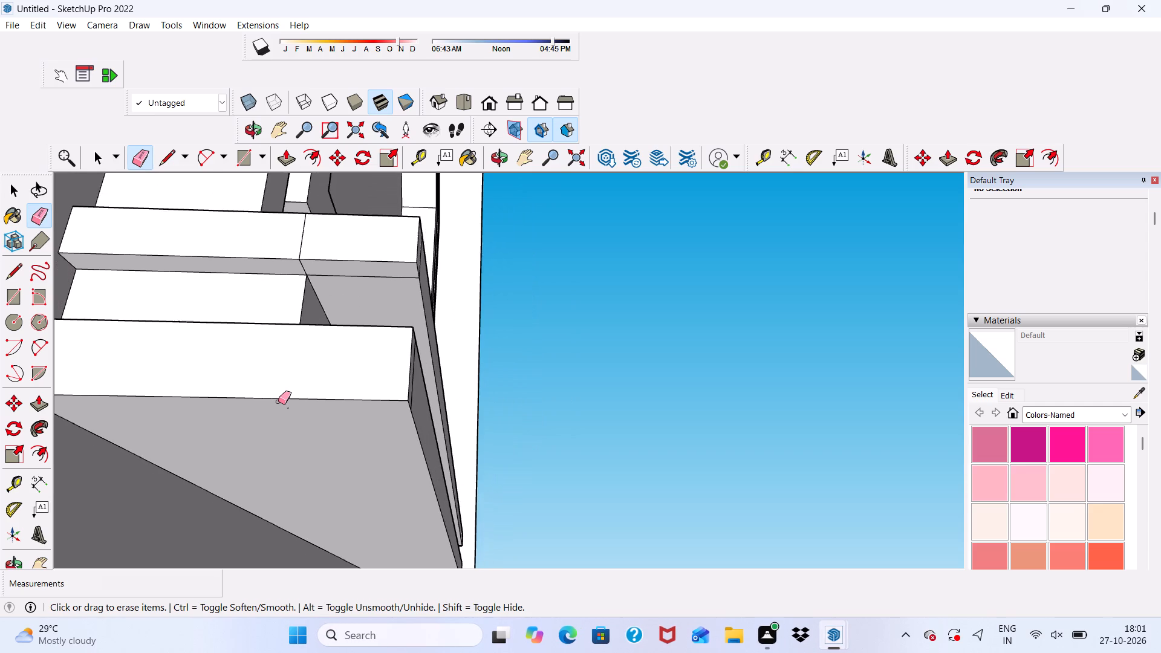
Erase the leftover seam lines on the underside and end face of the upper sill strip's left end.
{"action": "scroll", "coordinate": [299, 283], "scroll_direction": "up", "scroll_amount": 9}
{"action": "scroll", "coordinate": [306, 261], "scroll_direction": "down", "scroll_amount": 1}
{"action": "left_click", "coordinate": [306, 261]}
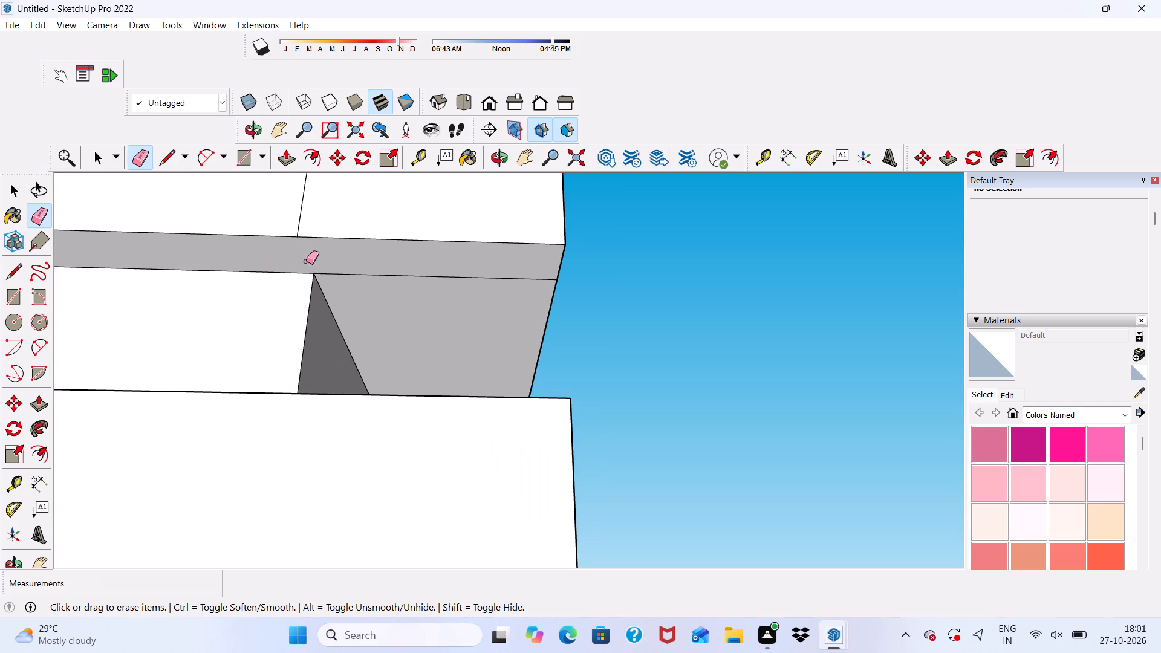
{"action": "left_click_drag", "start_coordinate": [356, 262], "coordinate": [369, 294]}
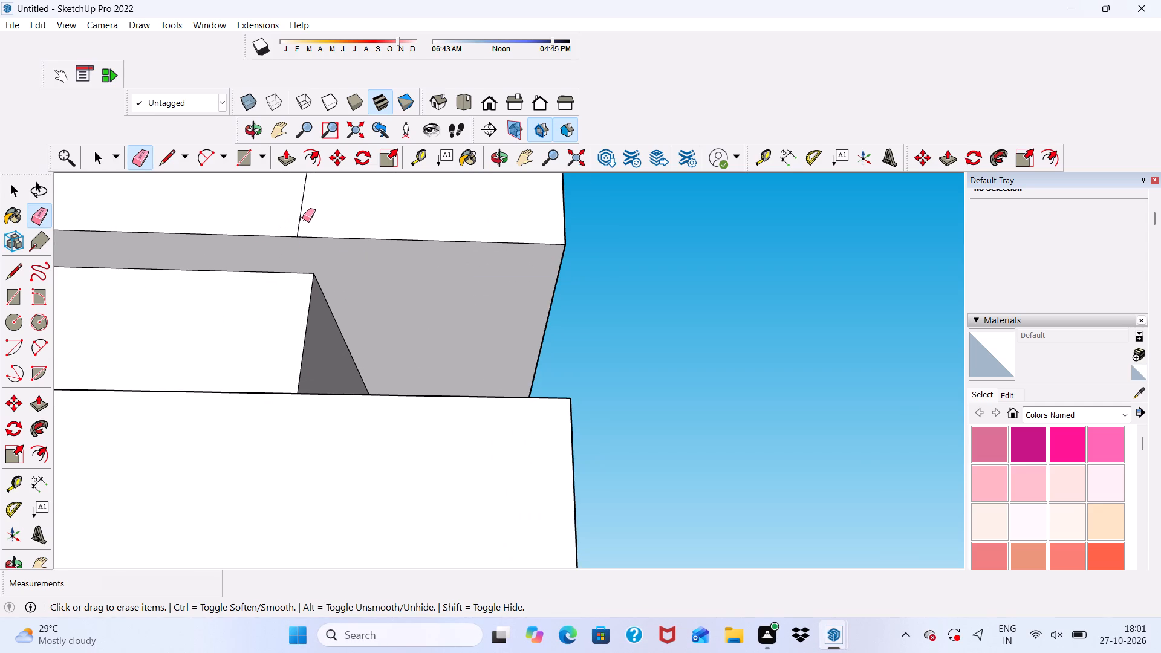
{"action": "left_click", "coordinate": [302, 219]}
{"action": "left_click", "coordinate": [302, 219]}
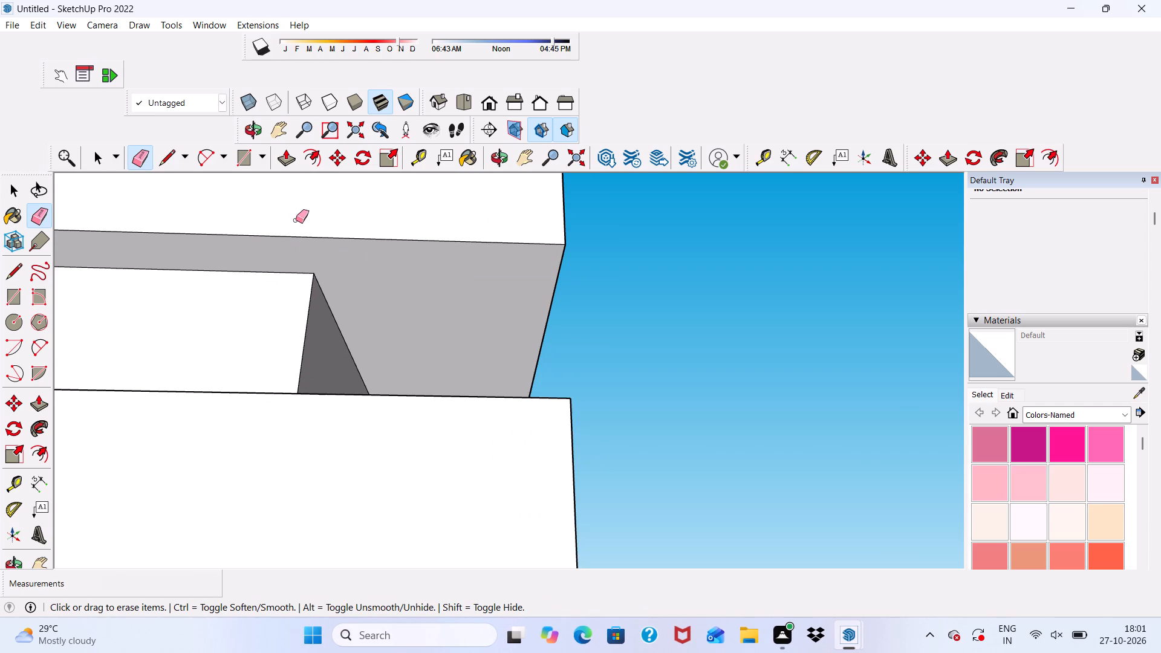
{"action": "scroll", "coordinate": [293, 223], "scroll_direction": "down", "scroll_amount": 5}
{"action": "scroll", "coordinate": [287, 328], "scroll_direction": "down", "scroll_amount": 2}
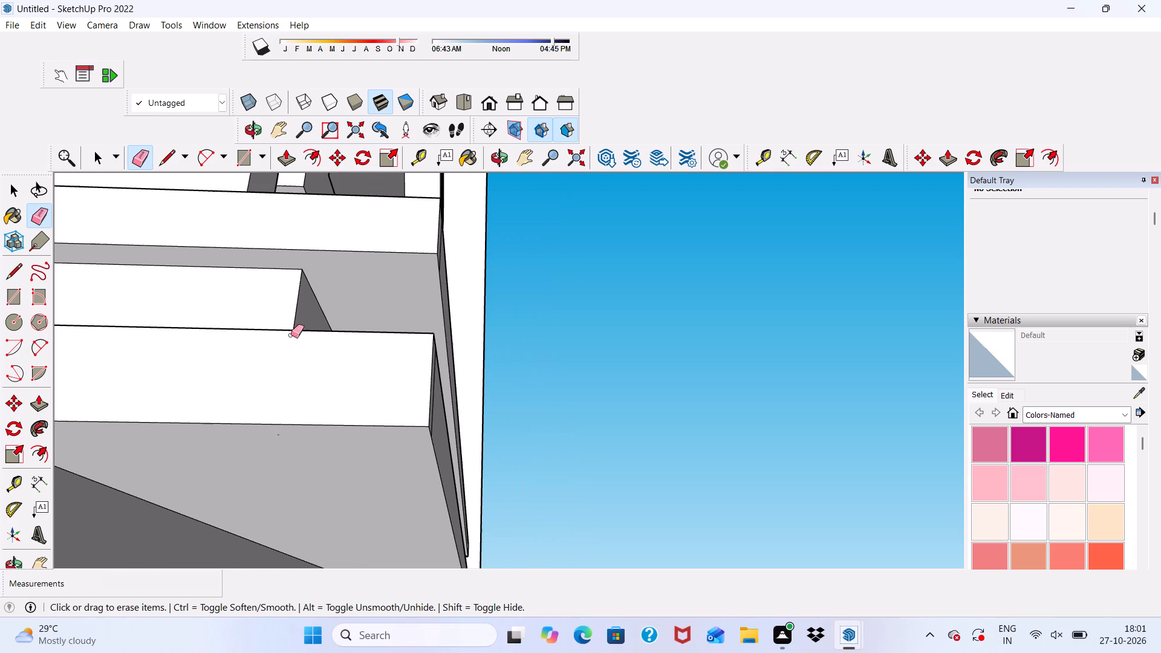
Erase the seam lines on the front and top faces of the upper sill strip's left end.
{"action": "middle_click_drag", "start_coordinate": [359, 385], "coordinate": [77, 482]}
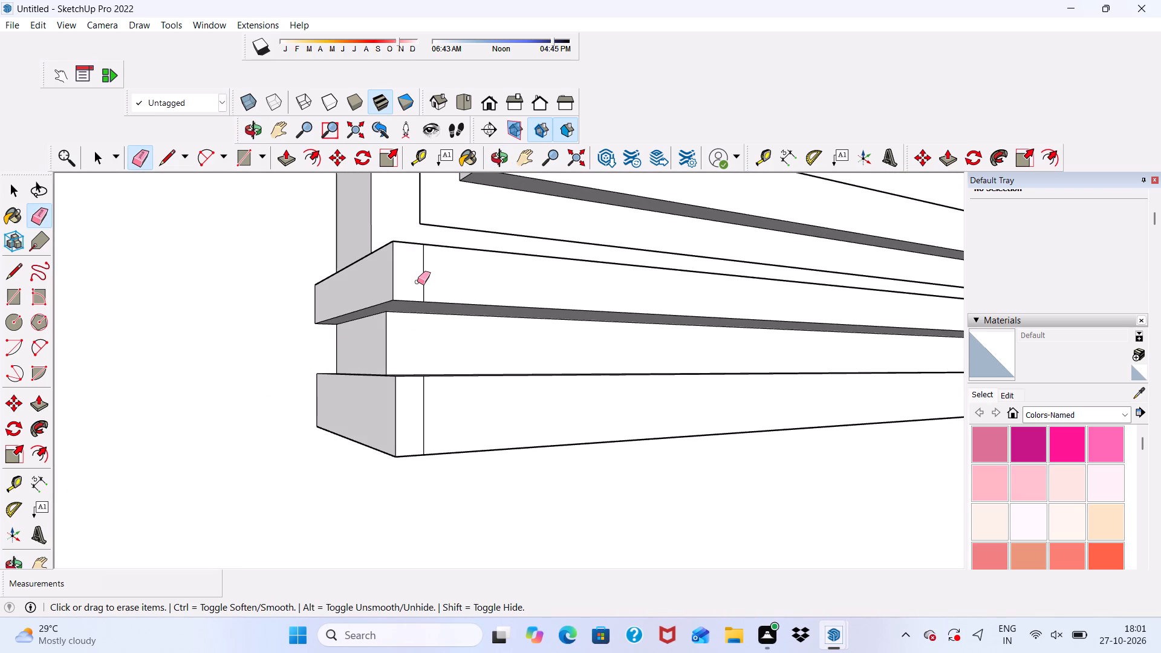
{"action": "middle_click_drag", "start_coordinate": [417, 282], "coordinate": [400, 390]}
{"action": "scroll", "coordinate": [401, 338], "scroll_direction": "up", "scroll_amount": 3}
{"action": "left_click_drag", "start_coordinate": [402, 334], "coordinate": [426, 326]}
{"action": "left_click", "coordinate": [426, 326]}
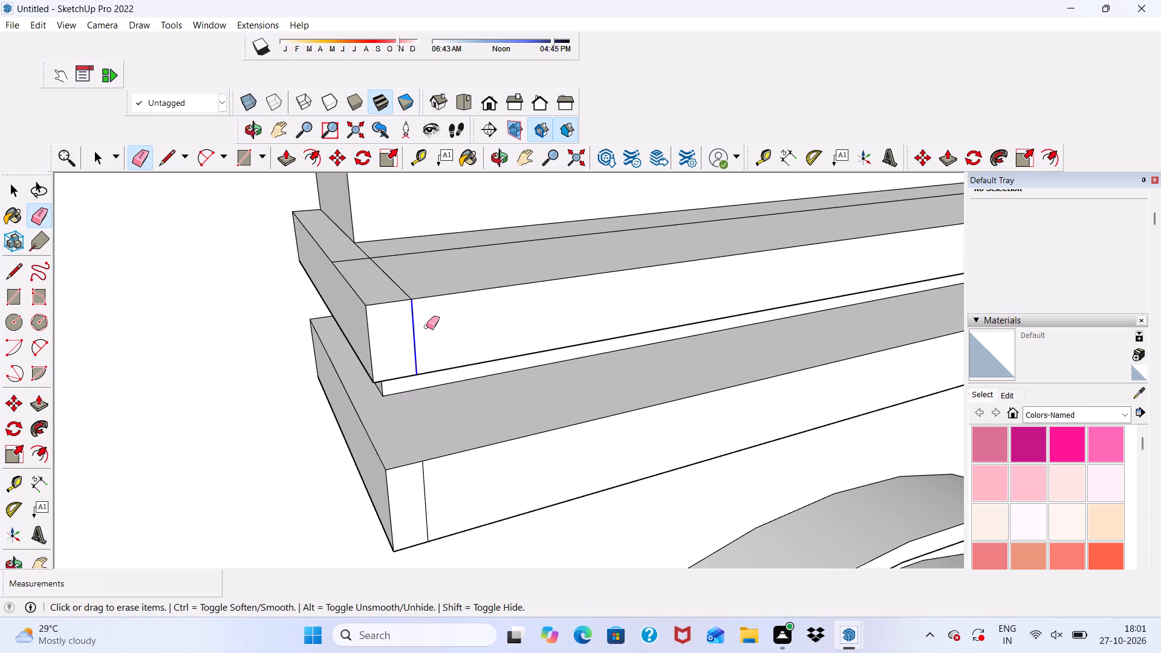
{"action": "scroll", "coordinate": [394, 261], "scroll_direction": "up", "scroll_amount": 5}
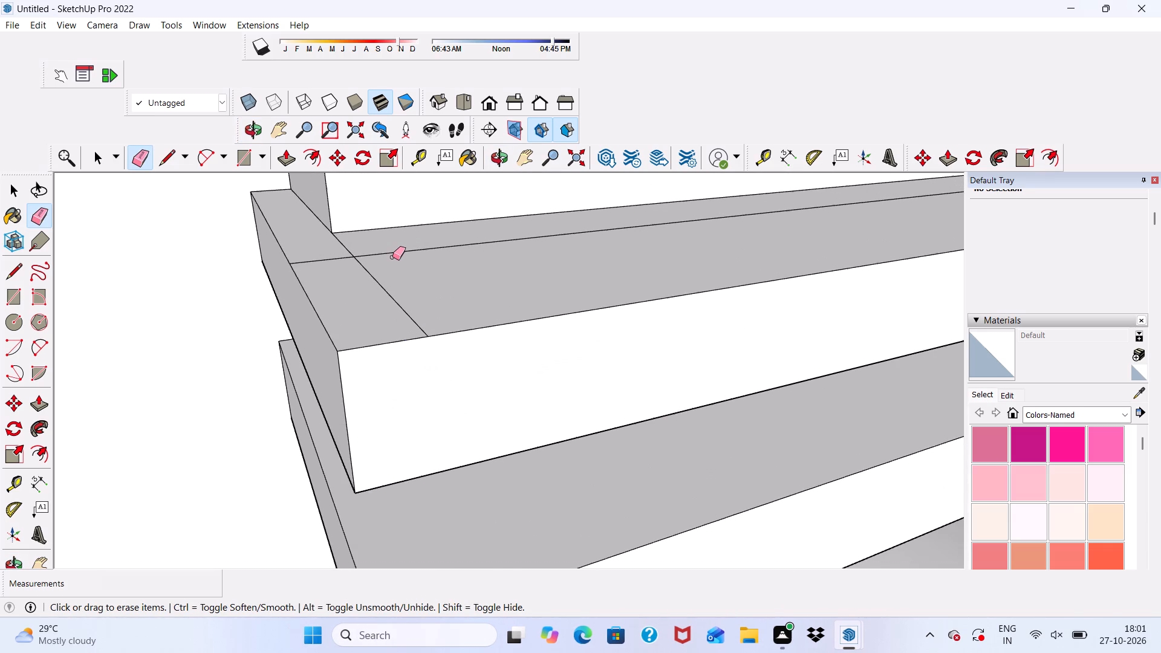
{"action": "scroll", "coordinate": [392, 257], "scroll_direction": "down", "scroll_amount": 3}
{"action": "left_click_drag", "start_coordinate": [368, 249], "coordinate": [367, 270]}
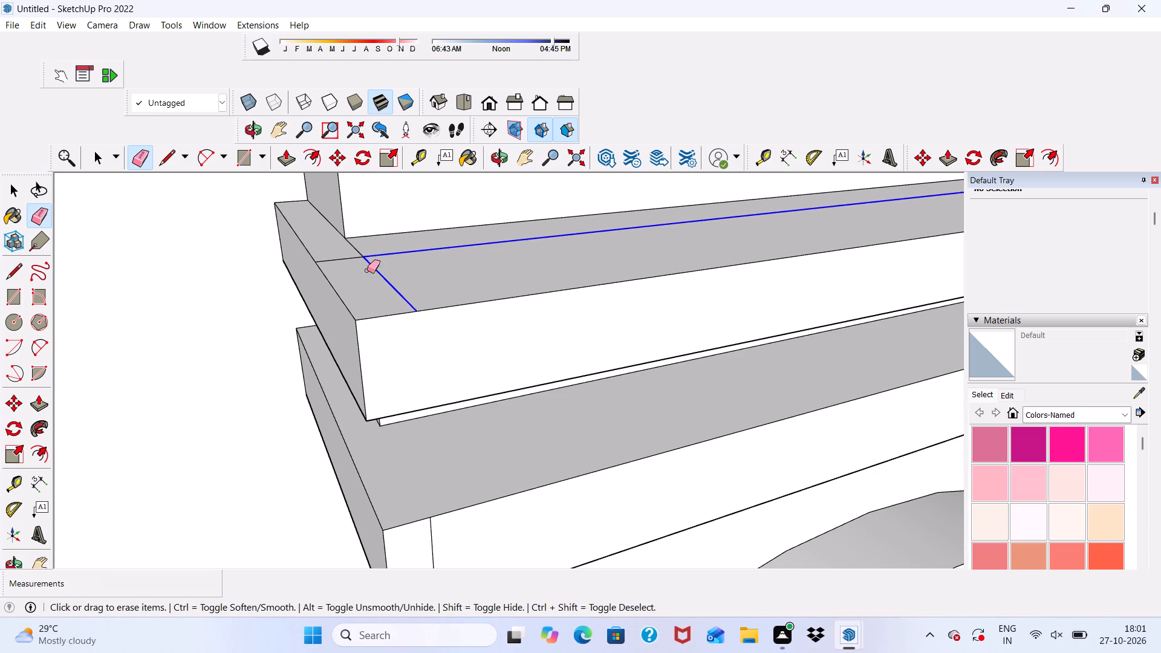
{"action": "left_click_drag", "start_coordinate": [367, 270], "coordinate": [361, 286]}
{"action": "left_click", "coordinate": [334, 258]}
{"action": "left_click_drag", "start_coordinate": [353, 254], "coordinate": [360, 250]}
Erase the vertical seam line on the front face of the lower sill strip's left end.
{"action": "scroll", "coordinate": [302, 265], "scroll_direction": "down", "scroll_amount": 5}
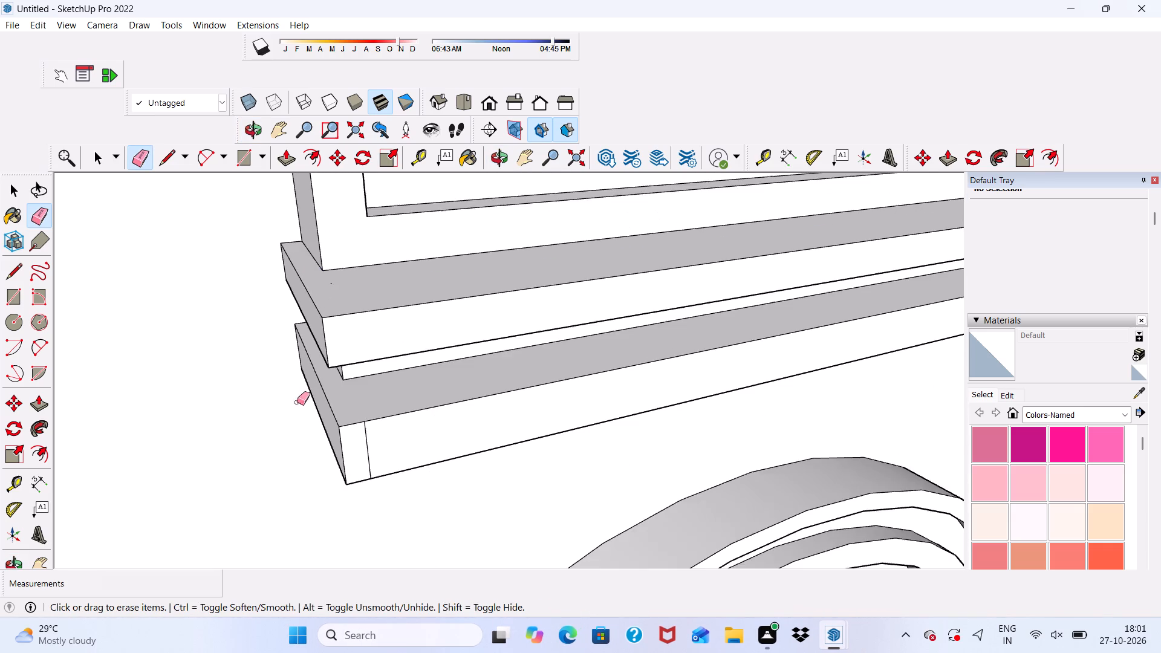
{"action": "scroll", "coordinate": [371, 480], "scroll_direction": "up", "scroll_amount": 4}
{"action": "left_click_drag", "start_coordinate": [366, 434], "coordinate": [362, 442]}
Erase the seam lines on the front face and underside of the lower sill strip's right end.
{"action": "scroll", "coordinate": [360, 440], "scroll_direction": "down", "scroll_amount": 2}
{"action": "middle_click_drag", "start_coordinate": [362, 440], "coordinate": [368, 225]}
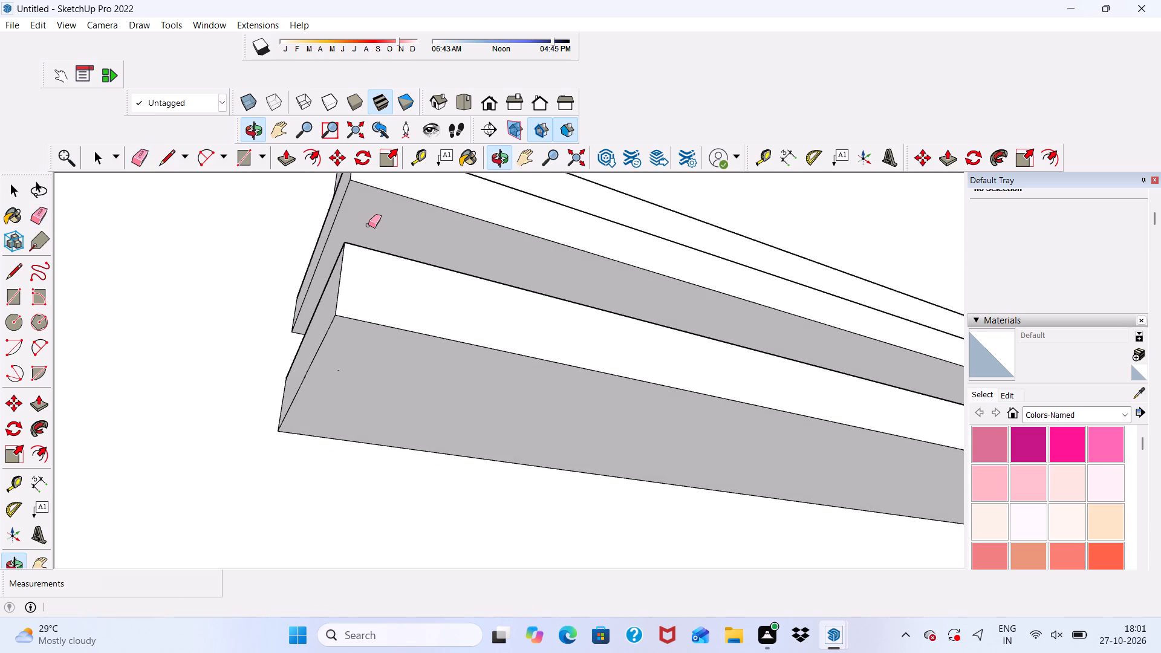
{"action": "scroll", "coordinate": [229, 329], "scroll_direction": "down", "scroll_amount": 11}
{"action": "scroll", "coordinate": [337, 342], "scroll_direction": "down", "scroll_amount": 5}
{"action": "scroll", "coordinate": [277, 366], "scroll_direction": "down", "scroll_amount": 4}
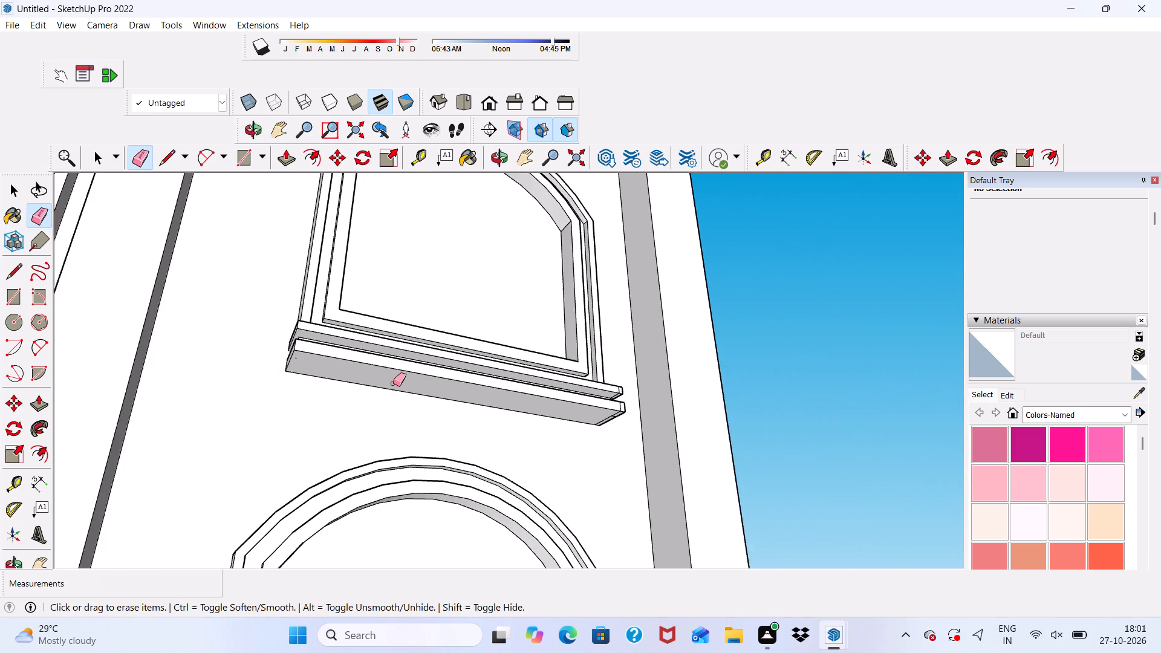
{"action": "middle_click_drag", "start_coordinate": [393, 383], "coordinate": [336, 412]}
{"action": "scroll", "coordinate": [431, 360], "scroll_direction": "up", "scroll_amount": 1}
{"action": "scroll", "coordinate": [428, 362], "scroll_direction": "down", "scroll_amount": 4}
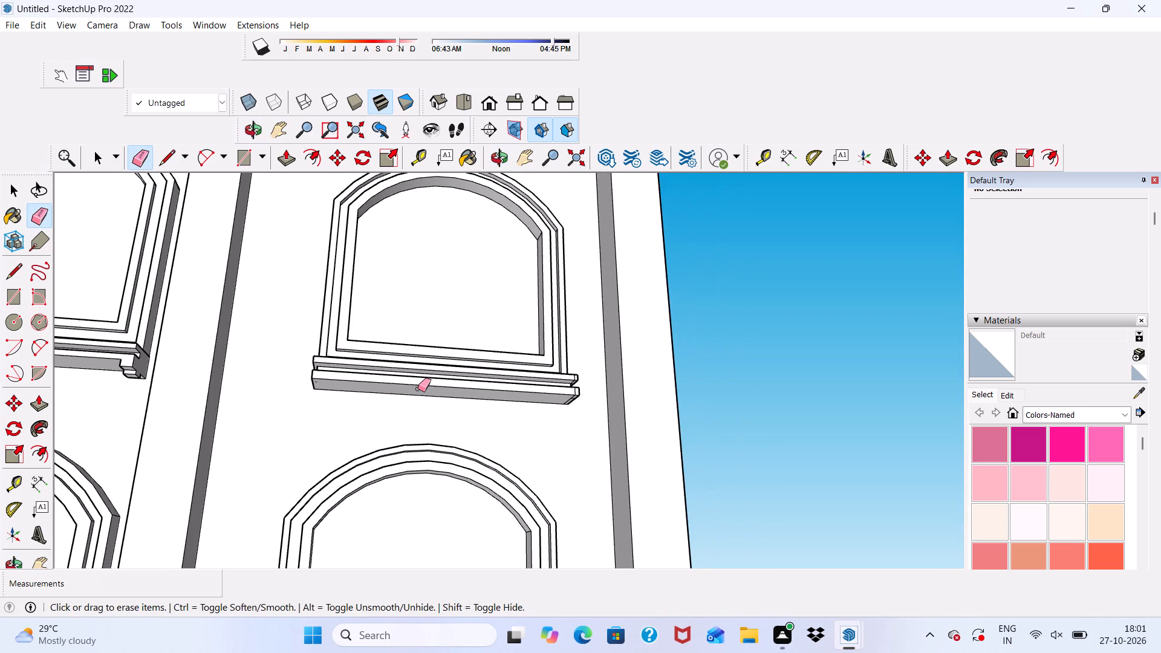
{"action": "scroll", "coordinate": [418, 389], "scroll_direction": "down", "scroll_amount": 5}
{"action": "scroll", "coordinate": [478, 417], "scroll_direction": "up", "scroll_amount": 13}
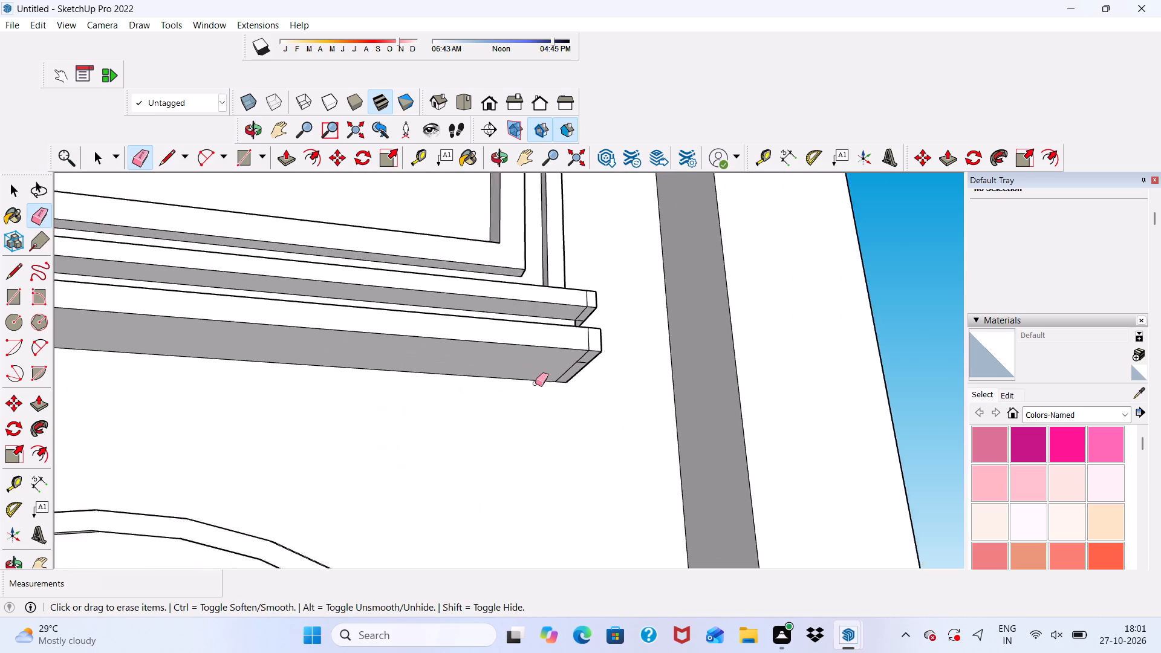
{"action": "scroll", "coordinate": [535, 383], "scroll_direction": "up", "scroll_amount": 18}
{"action": "left_click", "coordinate": [678, 285]}
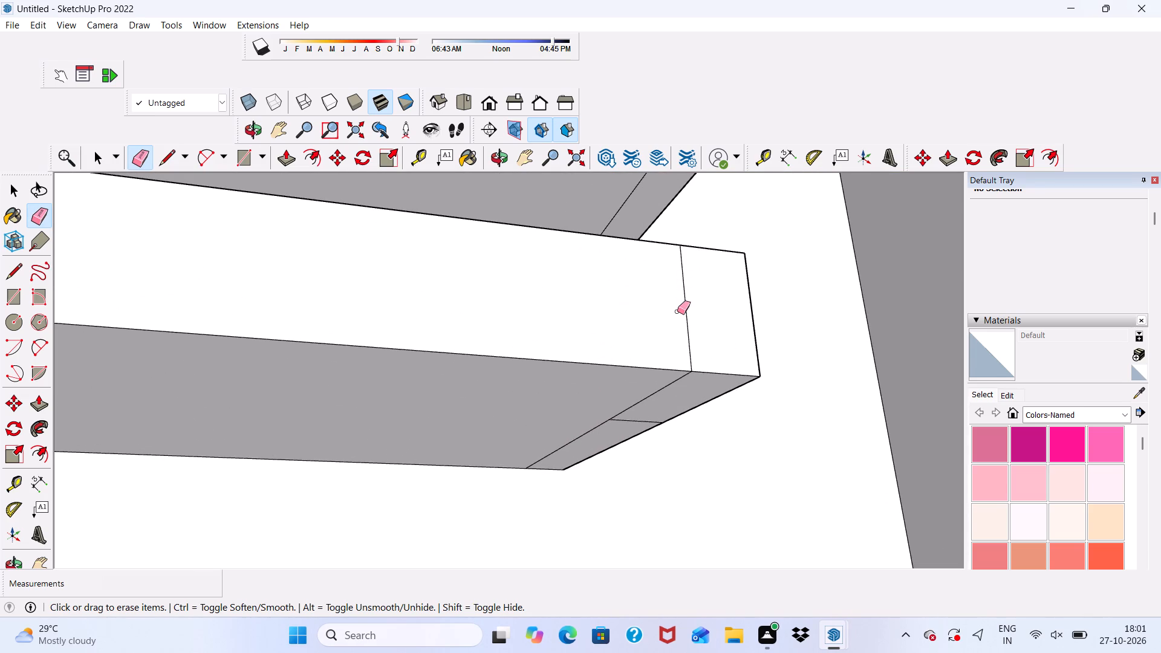
{"action": "left_click_drag", "start_coordinate": [677, 311], "coordinate": [685, 325]}
{"action": "scroll", "coordinate": [686, 375], "scroll_direction": "up", "scroll_amount": 8}
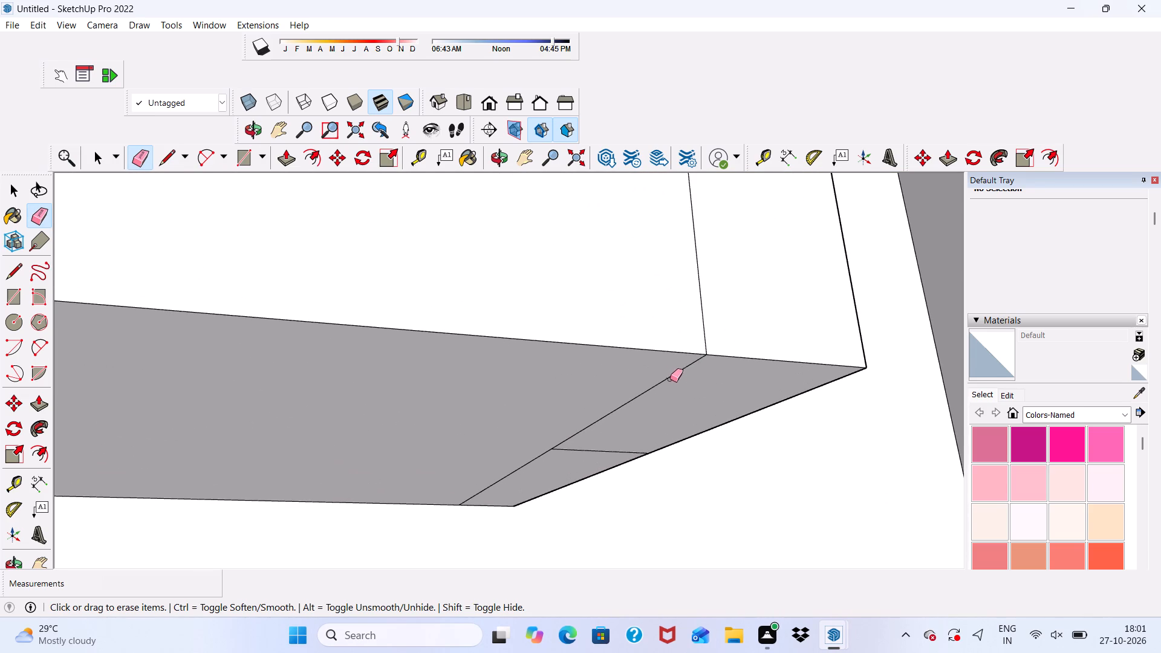
{"action": "left_click_drag", "start_coordinate": [667, 372], "coordinate": [579, 470]}
{"action": "left_click_drag", "start_coordinate": [533, 455], "coordinate": [535, 462]}
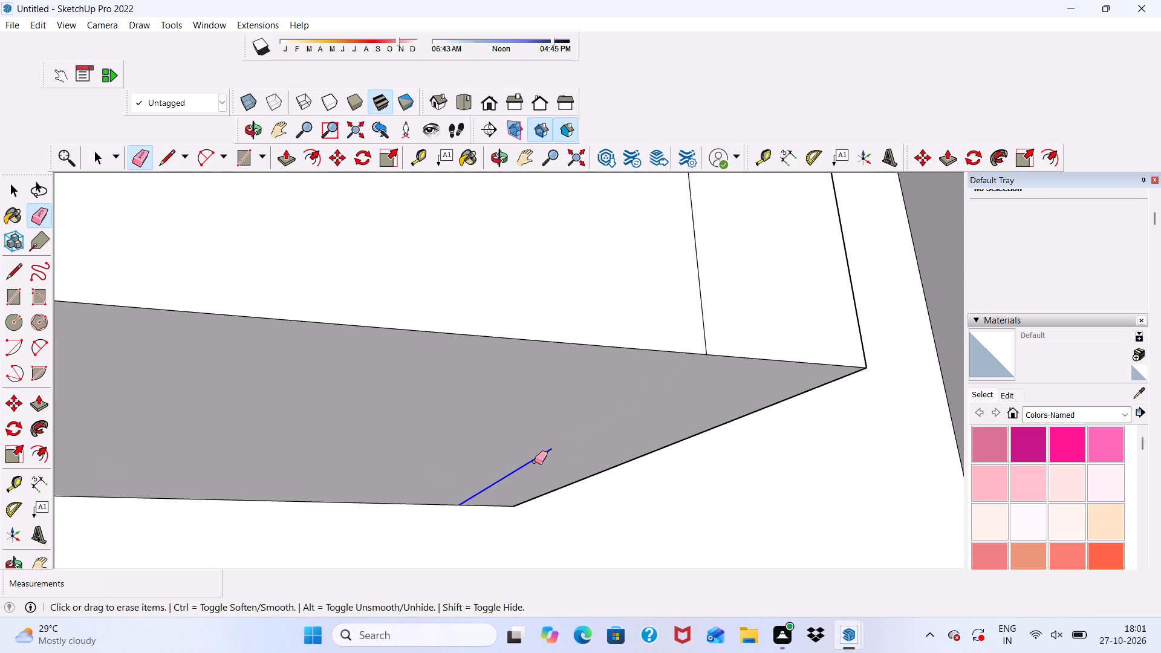
{"action": "left_click_drag", "start_coordinate": [688, 285], "coordinate": [715, 296]}
Erase the crossing seam lines on the top face of the lower sill strip's right end.
{"action": "scroll", "coordinate": [458, 328], "scroll_direction": "down", "scroll_amount": 5}
{"action": "middle_click_drag", "start_coordinate": [480, 326], "coordinate": [483, 330]}
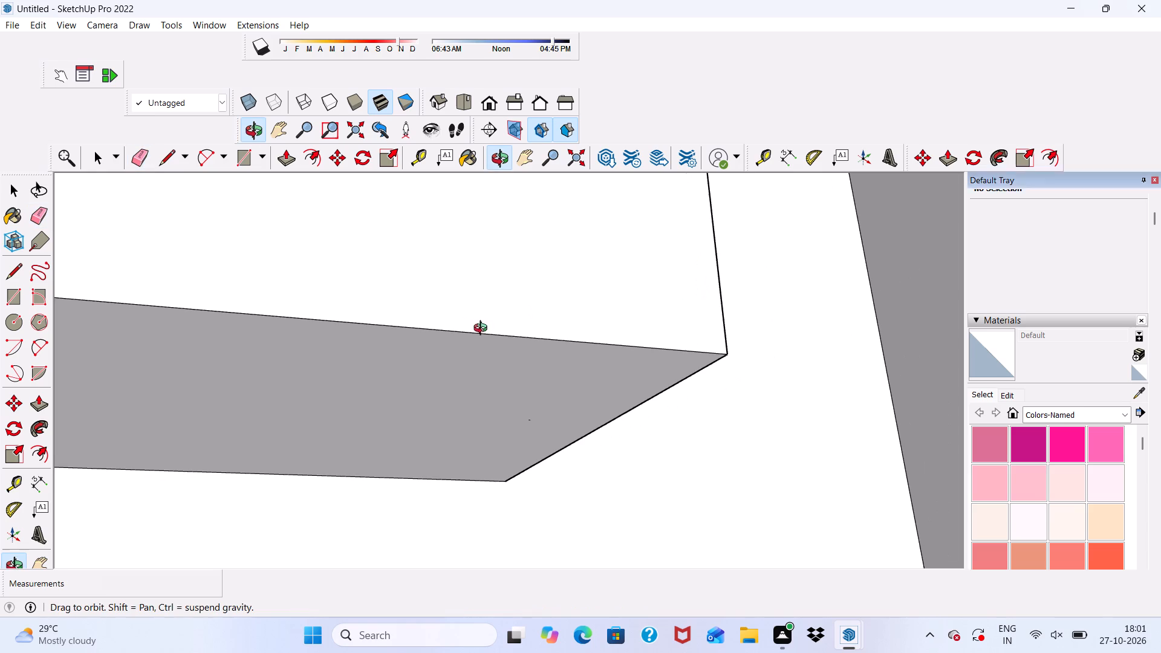
{"action": "middle_click_drag", "start_coordinate": [483, 330], "coordinate": [393, 505]}
{"action": "scroll", "coordinate": [432, 463], "scroll_direction": "down", "scroll_amount": 1}
{"action": "scroll", "coordinate": [522, 365], "scroll_direction": "up", "scroll_amount": 1}
{"action": "left_click_drag", "start_coordinate": [555, 310], "coordinate": [525, 349]}
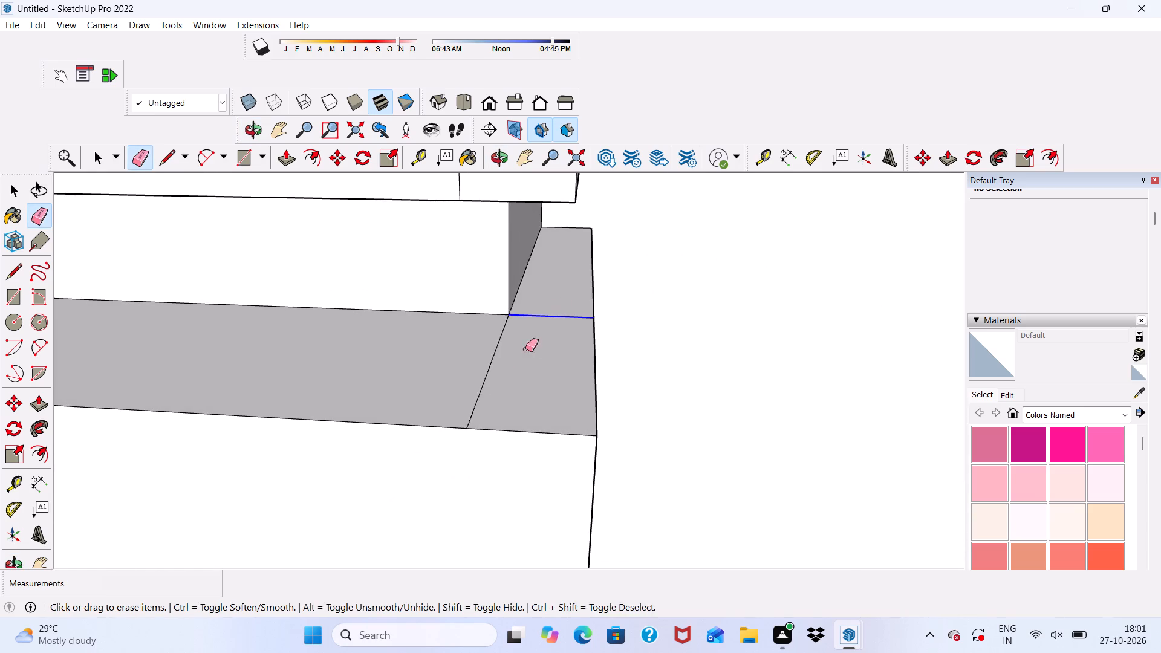
{"action": "left_click_drag", "start_coordinate": [525, 349], "coordinate": [473, 409]}
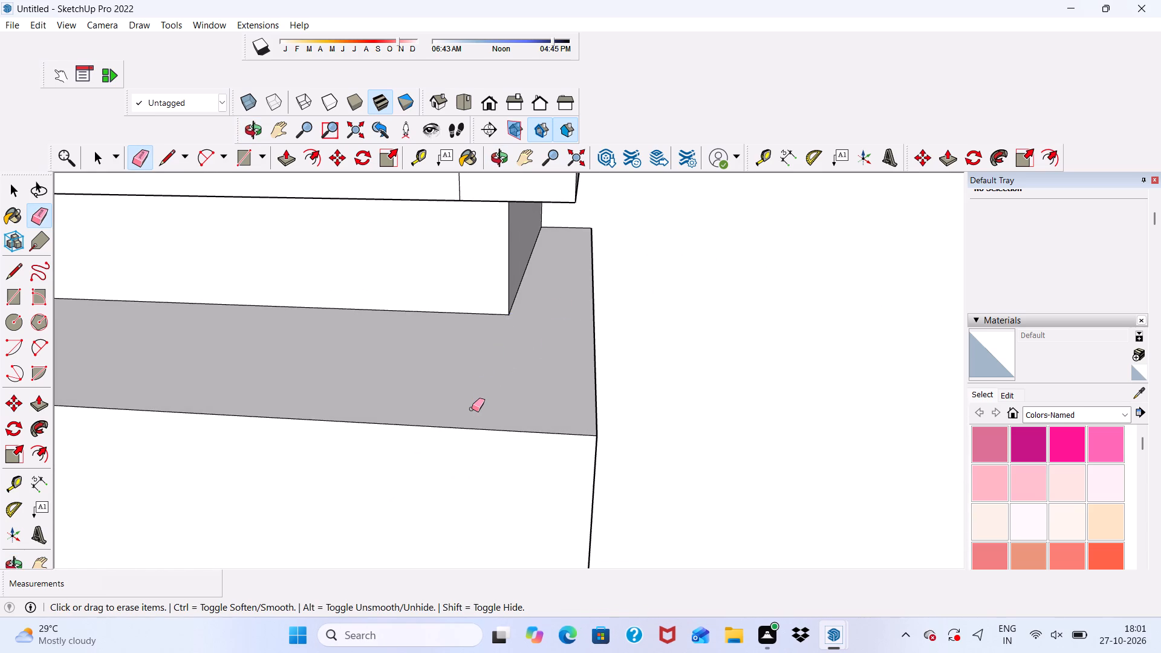
Erase the crossing seam lines on the top face of the upper sill strip's right end.
{"action": "scroll", "coordinate": [472, 408], "scroll_direction": "down", "scroll_amount": 14}
{"action": "scroll", "coordinate": [486, 326], "scroll_direction": "up", "scroll_amount": 7}
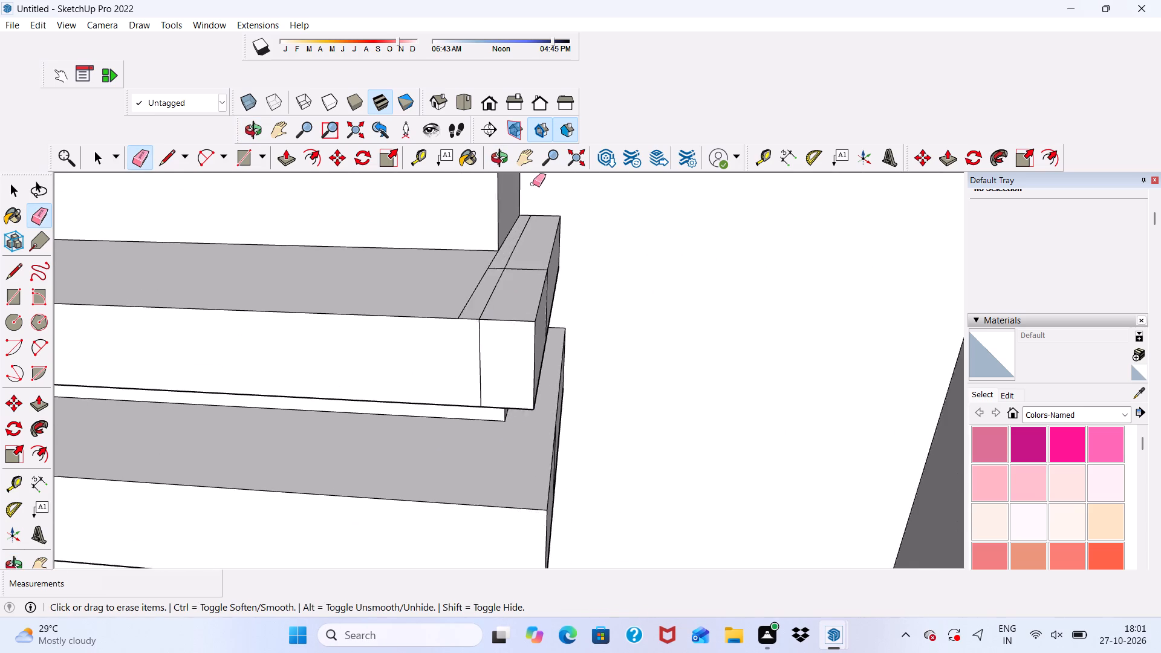
{"action": "scroll", "coordinate": [533, 184], "scroll_direction": "up", "scroll_amount": 5}
{"action": "scroll", "coordinate": [520, 218], "scroll_direction": "down", "scroll_amount": 1}
{"action": "scroll", "coordinate": [481, 307], "scroll_direction": "up", "scroll_amount": 3}
{"action": "left_click_drag", "start_coordinate": [424, 372], "coordinate": [488, 346]}
Erase the seam lines on the front face and underside of the upper sill strip's right end.
{"action": "scroll", "coordinate": [484, 349], "scroll_direction": "down", "scroll_amount": 5}
{"action": "scroll", "coordinate": [504, 398], "scroll_direction": "down", "scroll_amount": 4}
{"action": "middle_click_drag", "start_coordinate": [506, 406], "coordinate": [549, 247]}
{"action": "scroll", "coordinate": [538, 264], "scroll_direction": "up", "scroll_amount": 3}
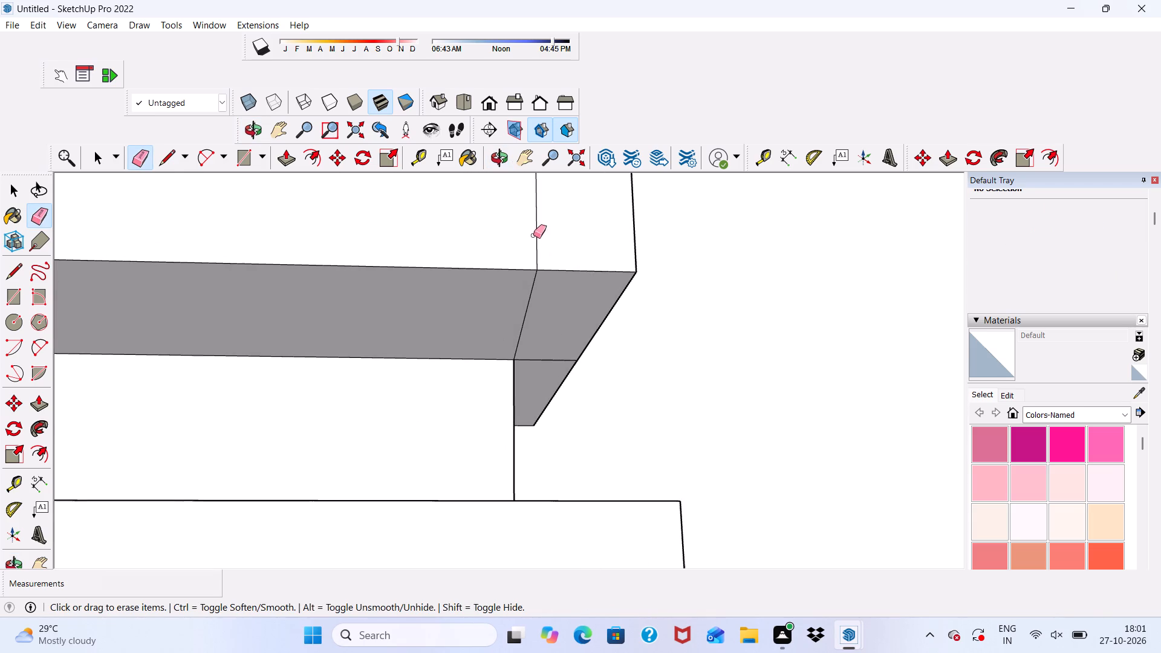
{"action": "left_click_drag", "start_coordinate": [535, 226], "coordinate": [536, 251]}
{"action": "left_click_drag", "start_coordinate": [547, 353], "coordinate": [548, 362]}
{"action": "left_click_drag", "start_coordinate": [529, 307], "coordinate": [496, 319]}
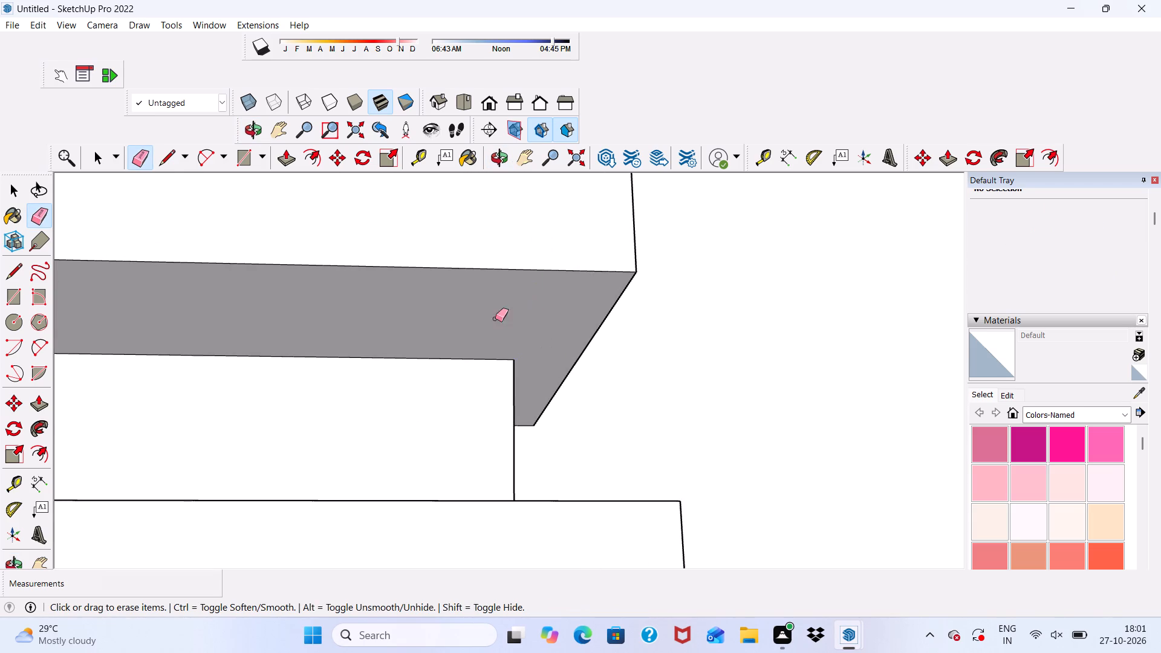
Erase the vertical seam line on the end face of the upper sill strip's right end.
{"action": "scroll", "coordinate": [516, 332], "scroll_direction": "down", "scroll_amount": 1}
{"action": "middle_click_drag", "start_coordinate": [521, 340], "coordinate": [250, 439]}
{"action": "left_click_drag", "start_coordinate": [332, 354], "coordinate": [412, 367]}
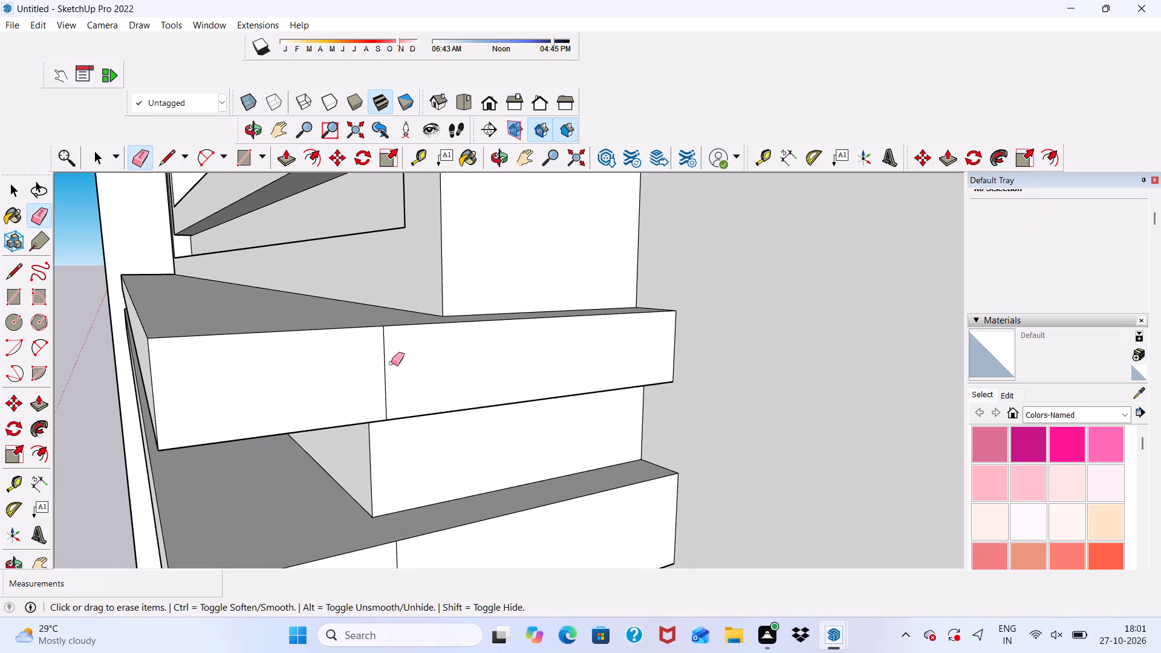
{"action": "left_click_drag", "start_coordinate": [391, 363], "coordinate": [379, 380]}
Erase the vertical seam line on the end face of the lower sill strip's right end.
{"action": "scroll", "coordinate": [376, 352], "scroll_direction": "down", "scroll_amount": 2}
{"action": "middle_click_drag", "start_coordinate": [376, 352], "coordinate": [267, 467]}
{"action": "scroll", "coordinate": [284, 344], "scroll_direction": "up", "scroll_amount": 2}
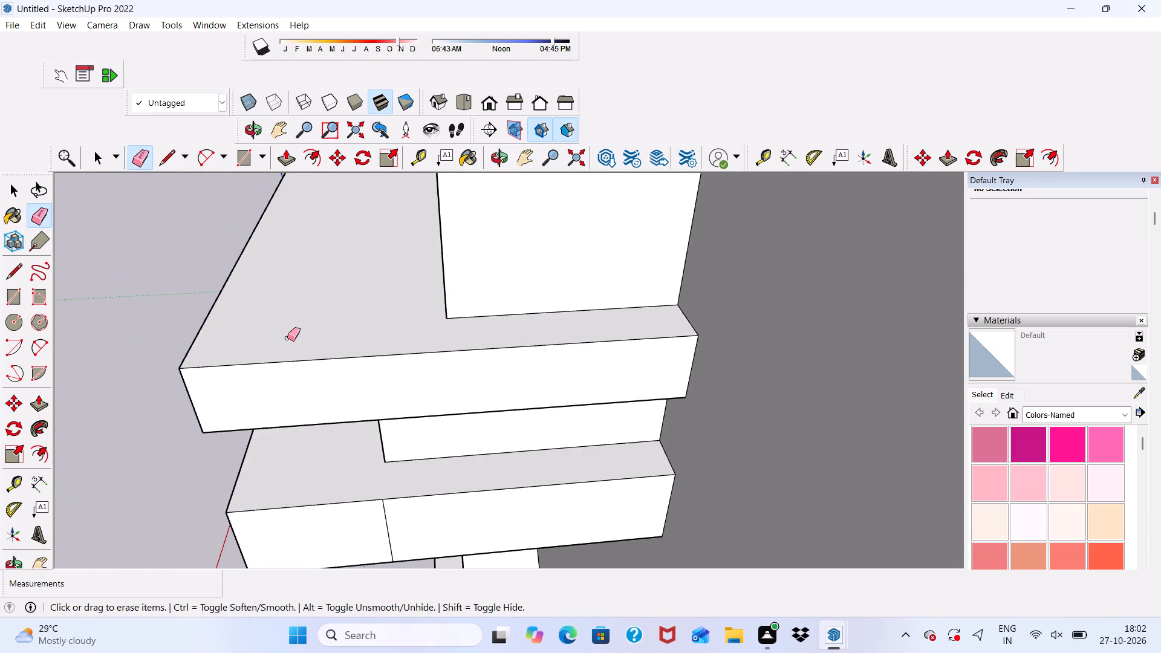
{"action": "scroll", "coordinate": [287, 338], "scroll_direction": "down", "scroll_amount": 5}
{"action": "scroll", "coordinate": [320, 462], "scroll_direction": "up", "scroll_amount": 4}
{"action": "scroll", "coordinate": [355, 440], "scroll_direction": "down", "scroll_amount": 1}
{"action": "left_click", "coordinate": [500, 99]}
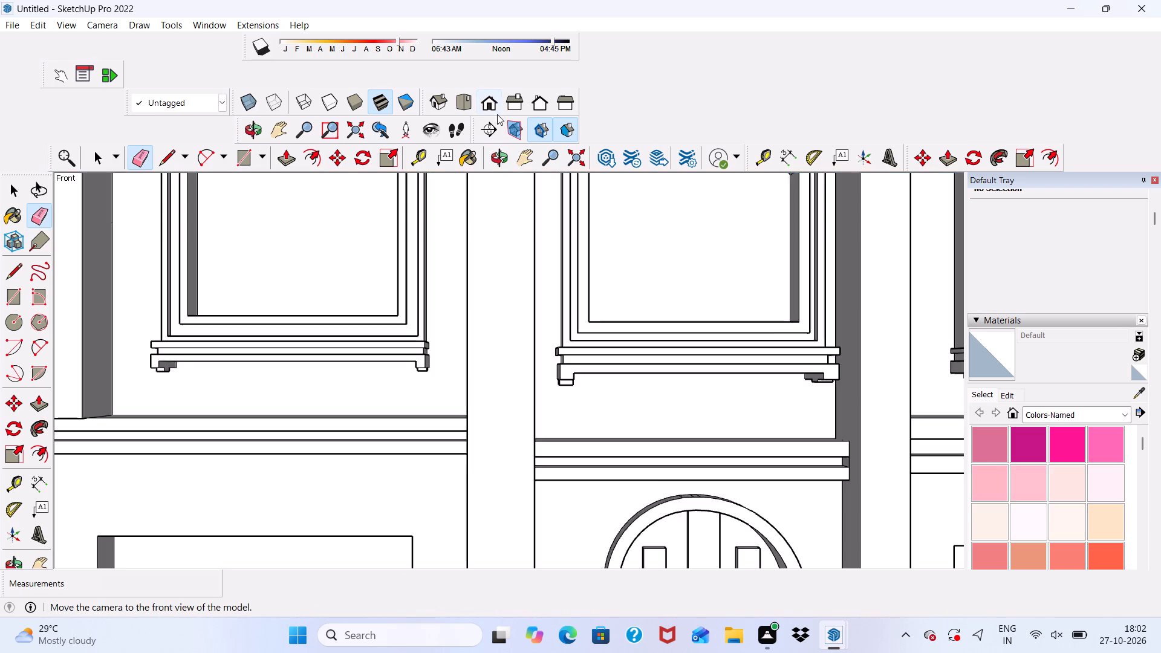
{"action": "scroll", "coordinate": [495, 204], "scroll_direction": "down", "scroll_amount": 10}
{"action": "middle_click_drag", "start_coordinate": [840, 268], "coordinate": [564, 333]}
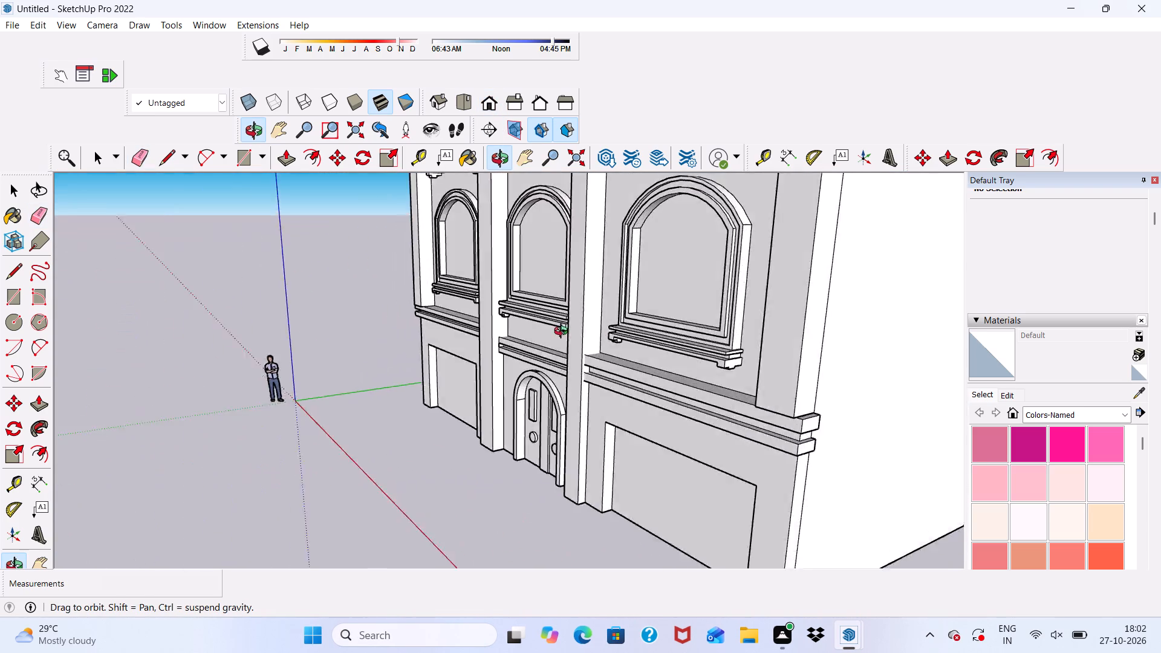
{"action": "middle_click_drag", "start_coordinate": [564, 333], "coordinate": [540, 338]}
{"action": "scroll", "coordinate": [703, 399], "scroll_direction": "up", "scroll_amount": 6}
{"action": "scroll", "coordinate": [610, 305], "scroll_direction": "down", "scroll_amount": 12}
{"action": "scroll", "coordinate": [633, 389], "scroll_direction": "up", "scroll_amount": 8}
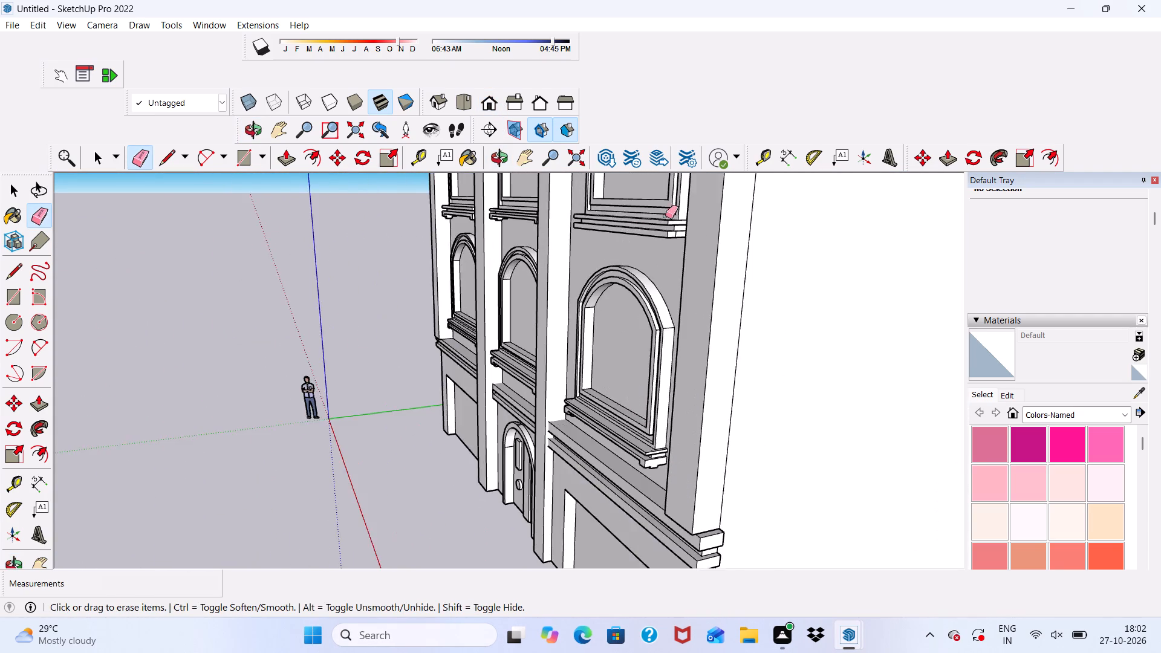
{"action": "scroll", "coordinate": [665, 216], "scroll_direction": "up", "scroll_amount": 13}
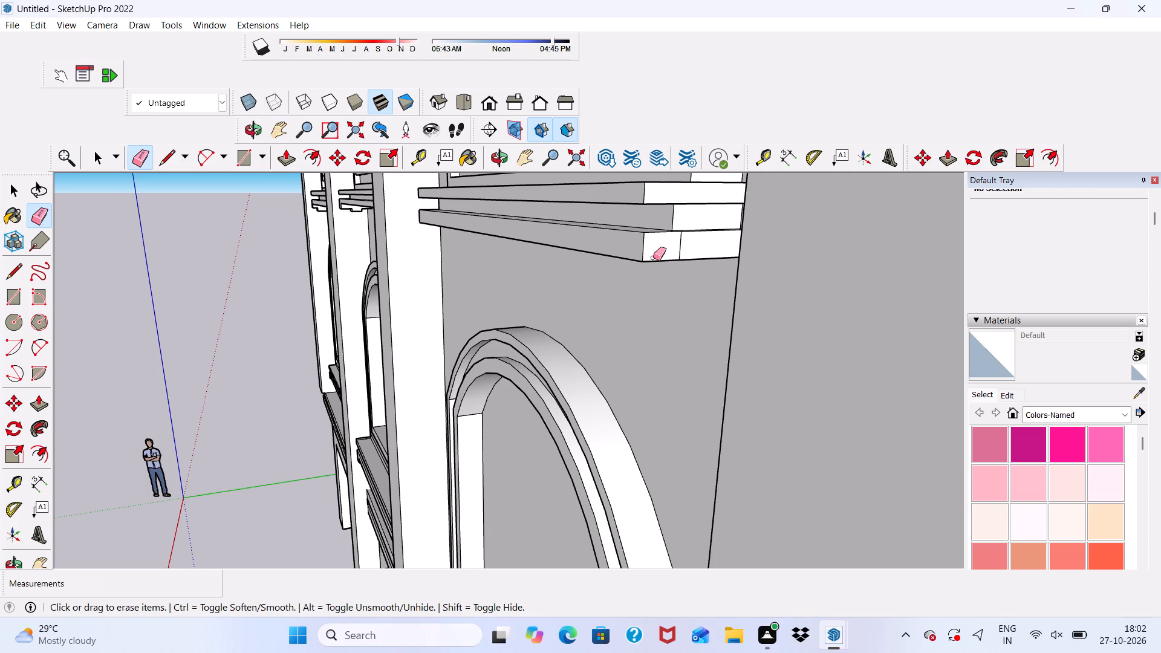
{"action": "scroll", "coordinate": [657, 258], "scroll_direction": "up", "scroll_amount": 3}
{"action": "left_click_drag", "start_coordinate": [680, 244], "coordinate": [697, 236]}
{"action": "scroll", "coordinate": [676, 247], "scroll_direction": "down", "scroll_amount": 6}
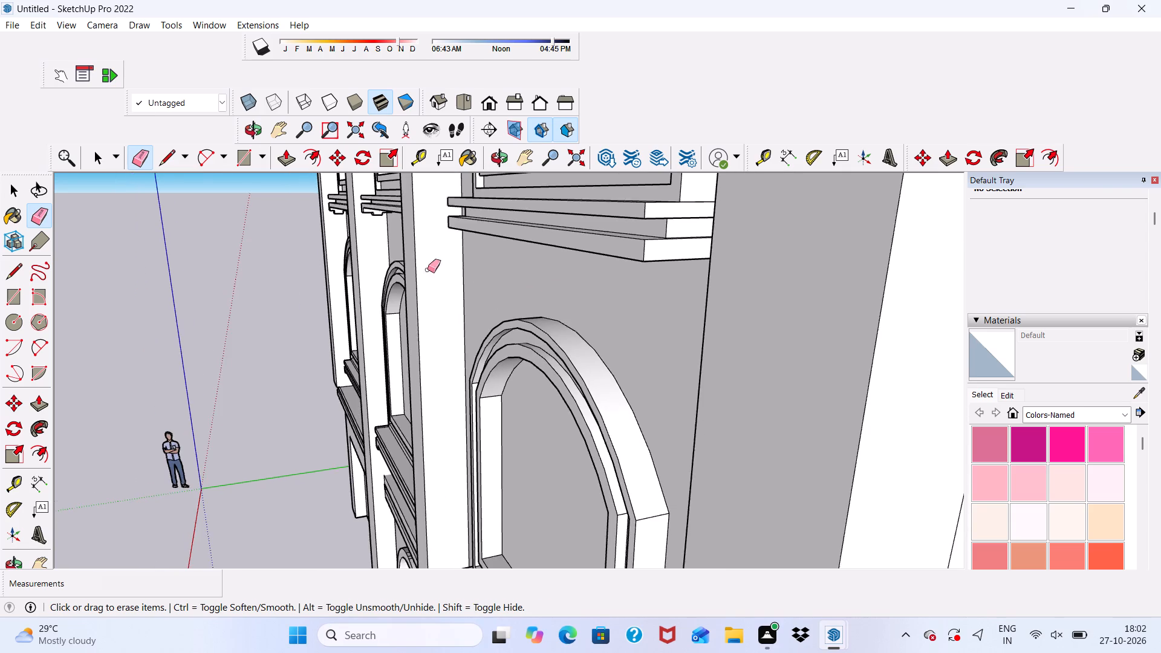
Examine the cleaned-up sill and compare it with the sills and end brackets of the neighbouring facade windows.
{"action": "scroll", "coordinate": [428, 270], "scroll_direction": "down", "scroll_amount": 2}
{"action": "middle_click_drag", "start_coordinate": [387, 273], "coordinate": [785, 284]}
{"action": "scroll", "coordinate": [734, 173], "scroll_direction": "up", "scroll_amount": 12}
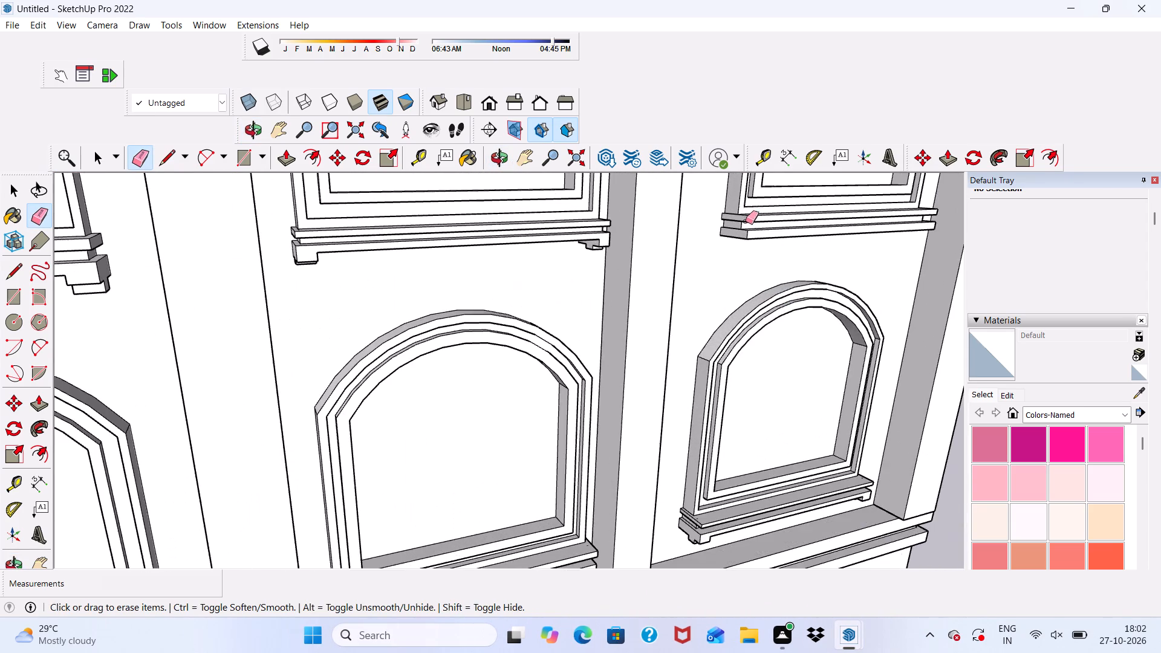
{"action": "scroll", "coordinate": [746, 226], "scroll_direction": "up", "scroll_amount": 5}
{"action": "middle_click_drag", "start_coordinate": [730, 290], "coordinate": [717, 149]}
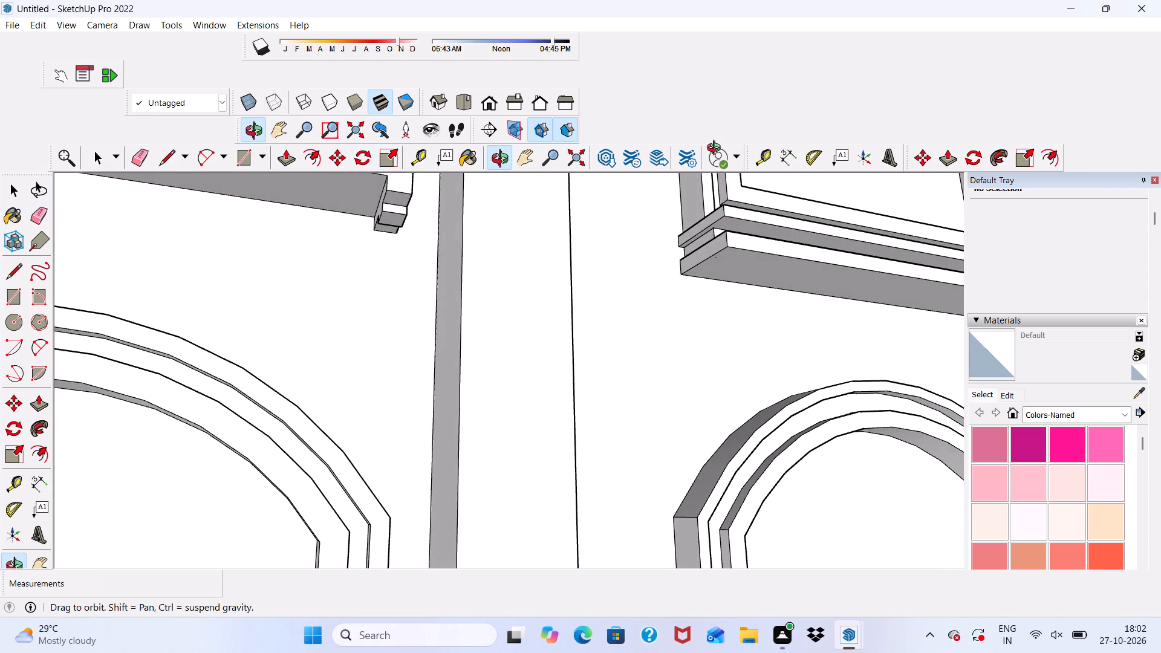
{"action": "middle_click_drag", "start_coordinate": [717, 149], "coordinate": [561, 292]}
{"action": "scroll", "coordinate": [483, 279], "scroll_direction": "down", "scroll_amount": 6}
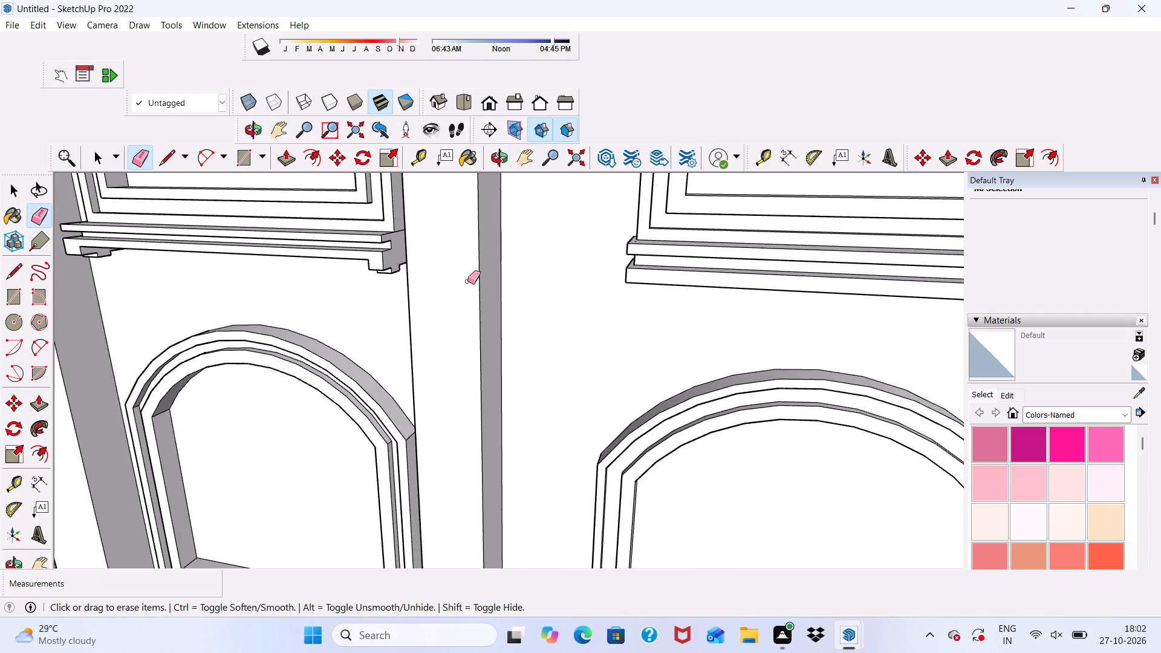
{"action": "scroll", "coordinate": [467, 281], "scroll_direction": "down", "scroll_amount": 7}
{"action": "scroll", "coordinate": [550, 274], "scroll_direction": "down", "scroll_amount": 6}
{"action": "scroll", "coordinate": [625, 270], "scroll_direction": "down", "scroll_amount": 2}
{"action": "scroll", "coordinate": [625, 282], "scroll_direction": "up", "scroll_amount": 6}
{"action": "scroll", "coordinate": [346, 179], "scroll_direction": "up", "scroll_amount": 2}
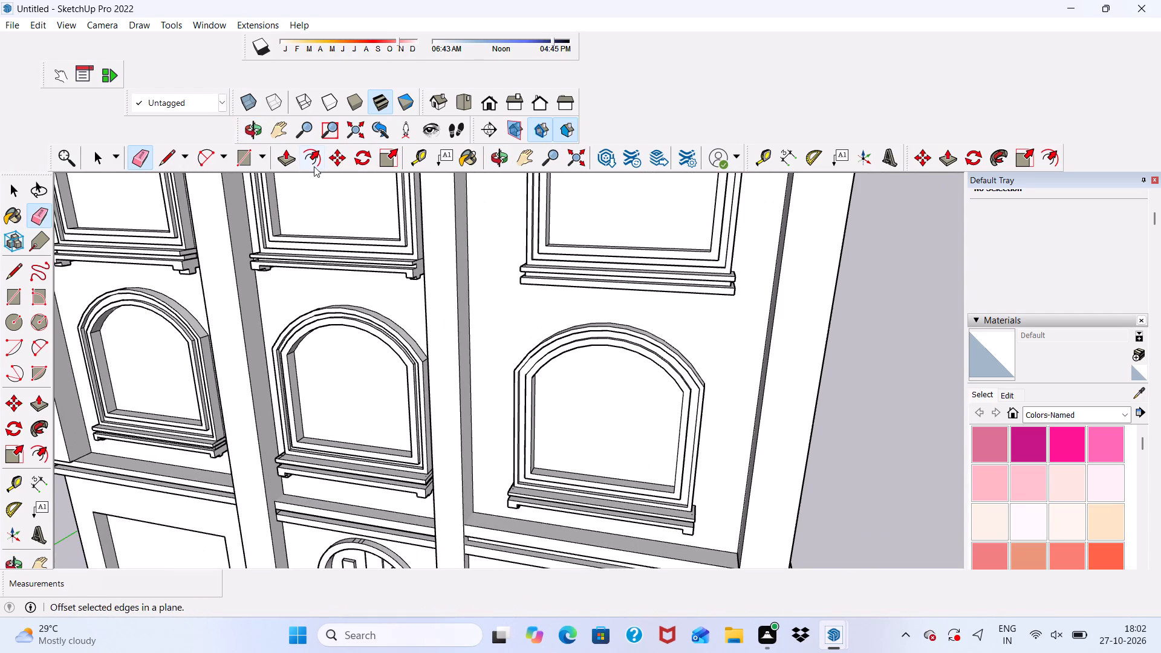
{"action": "scroll", "coordinate": [314, 166], "scroll_direction": "up", "scroll_amount": 1}
Draw a 1' 6" by about 4 13/16" rectangle across the left end of the lower sill strip's underside.
{"action": "left_click", "coordinate": [244, 153]}
{"action": "scroll", "coordinate": [454, 323], "scroll_direction": "down", "scroll_amount": 1}
{"action": "middle_click_drag", "start_coordinate": [573, 338], "coordinate": [574, 238]}
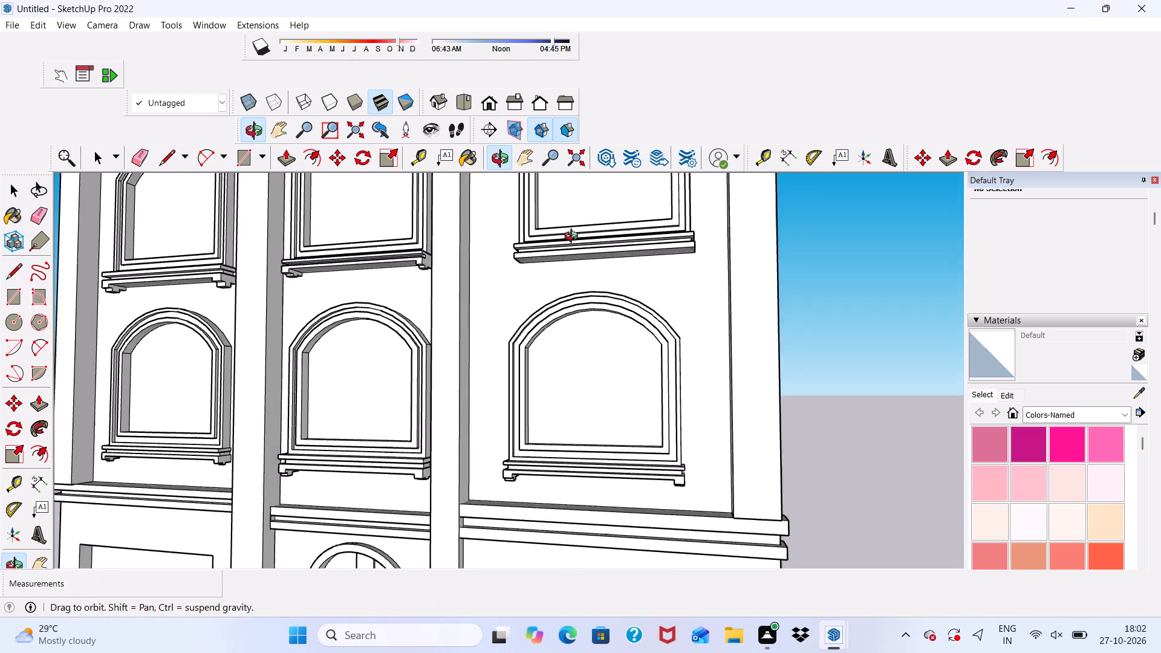
{"action": "middle_click_drag", "start_coordinate": [574, 238], "coordinate": [582, 197]}
{"action": "scroll", "coordinate": [475, 221], "scroll_direction": "up", "scroll_amount": 9}
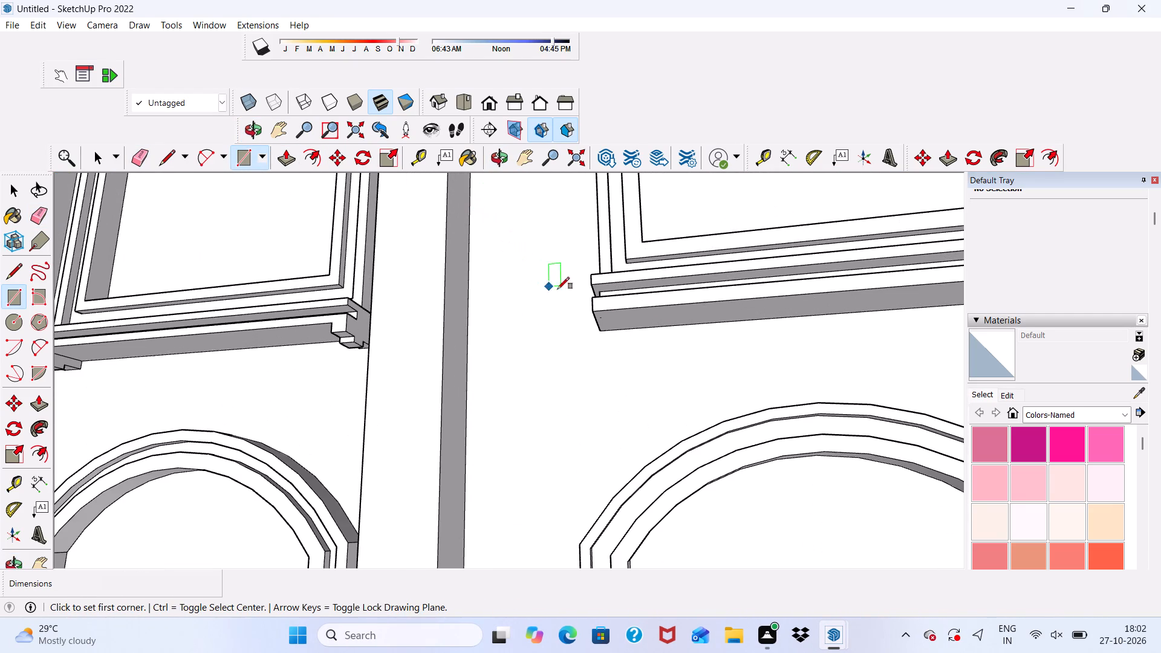
{"action": "middle_click_drag", "start_coordinate": [604, 274], "coordinate": [624, 190]}
{"action": "scroll", "coordinate": [590, 302], "scroll_direction": "up", "scroll_amount": 5}
{"action": "scroll", "coordinate": [588, 306], "scroll_direction": "down", "scroll_amount": 1}
{"action": "scroll", "coordinate": [593, 313], "scroll_direction": "up", "scroll_amount": 2}
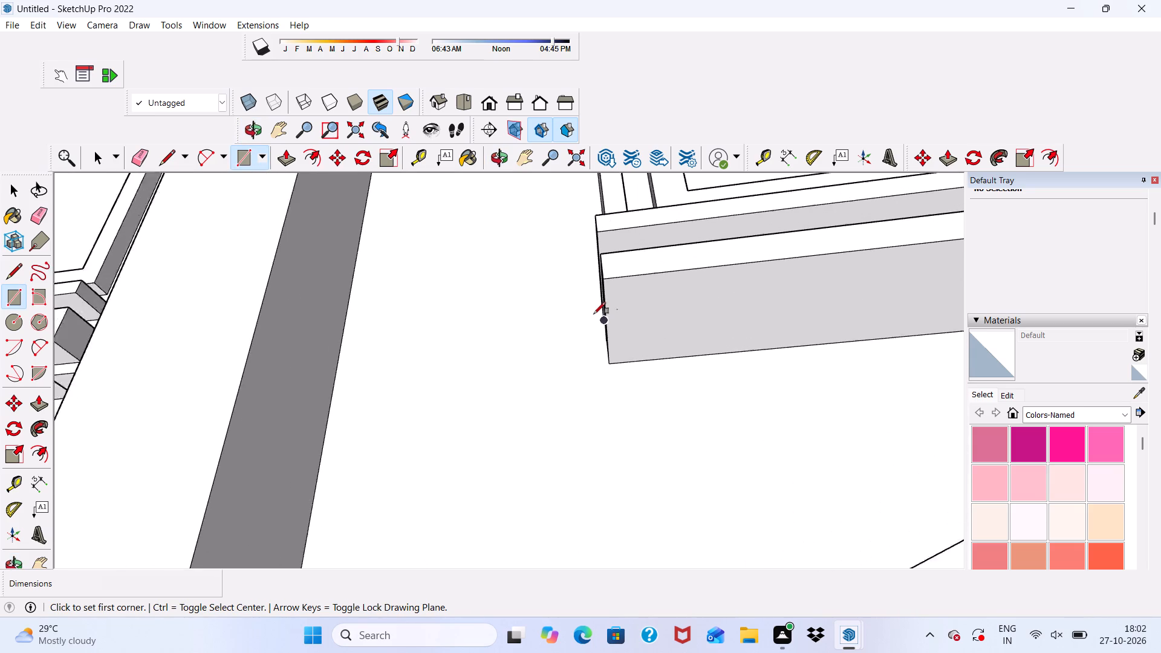
{"action": "scroll", "coordinate": [594, 314], "scroll_direction": "up", "scroll_amount": 6}
{"action": "left_click", "coordinate": [608, 374]}
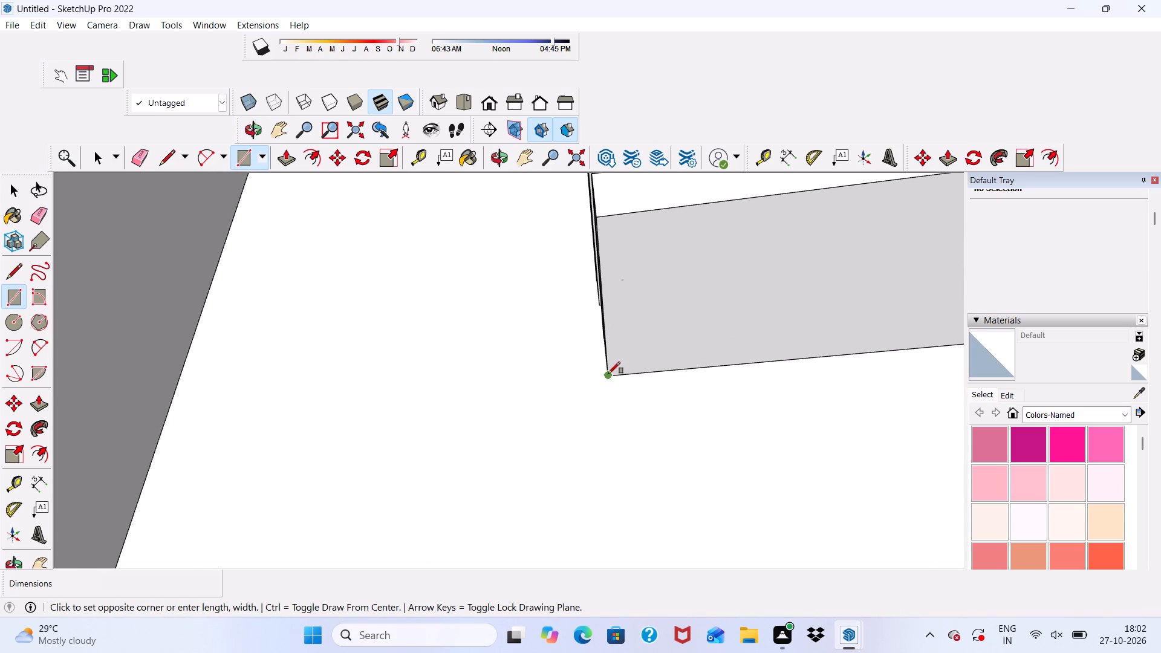
{"action": "scroll", "coordinate": [693, 207], "scroll_direction": "up", "scroll_amount": 4}
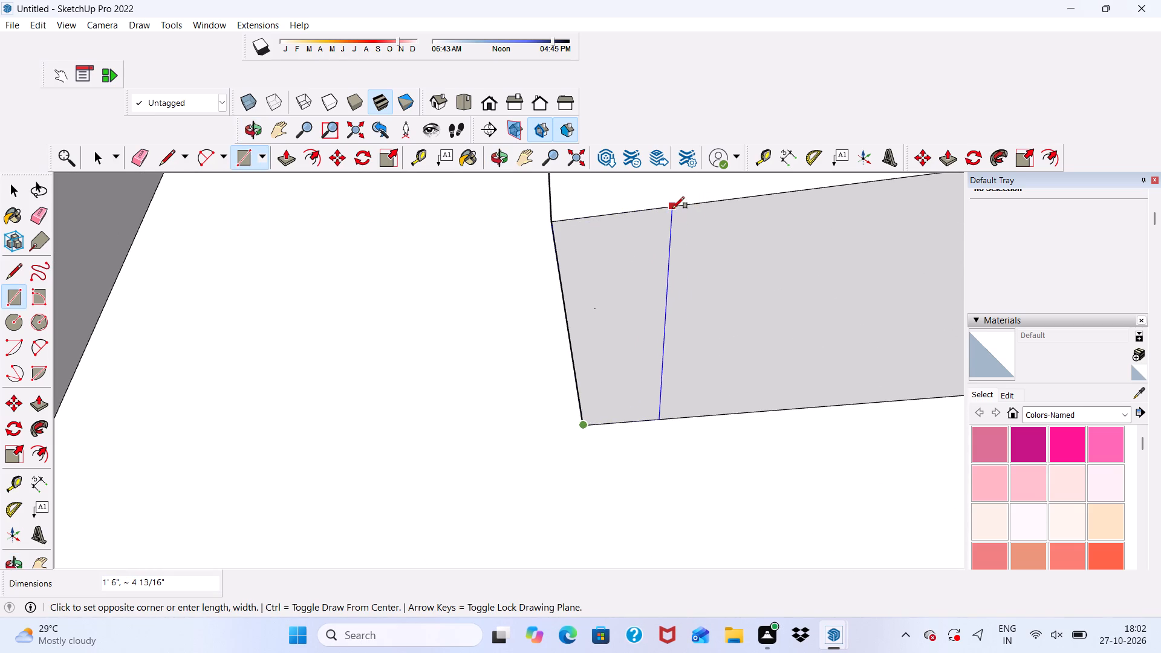
{"action": "left_click", "coordinate": [672, 209]}
Draw a 1' 6" by about 6 3/16" rectangle across the right end of the lower sill strip's underside.
{"action": "scroll", "coordinate": [356, 345], "scroll_direction": "down", "scroll_amount": 15}
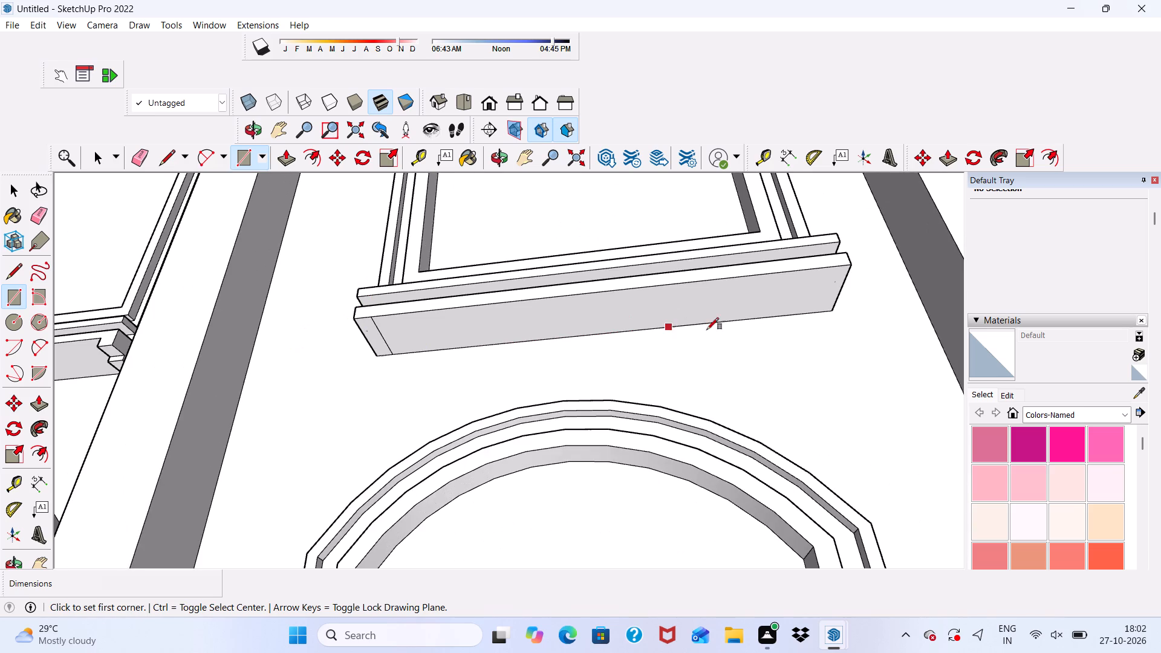
{"action": "scroll", "coordinate": [820, 313], "scroll_direction": "up", "scroll_amount": 4}
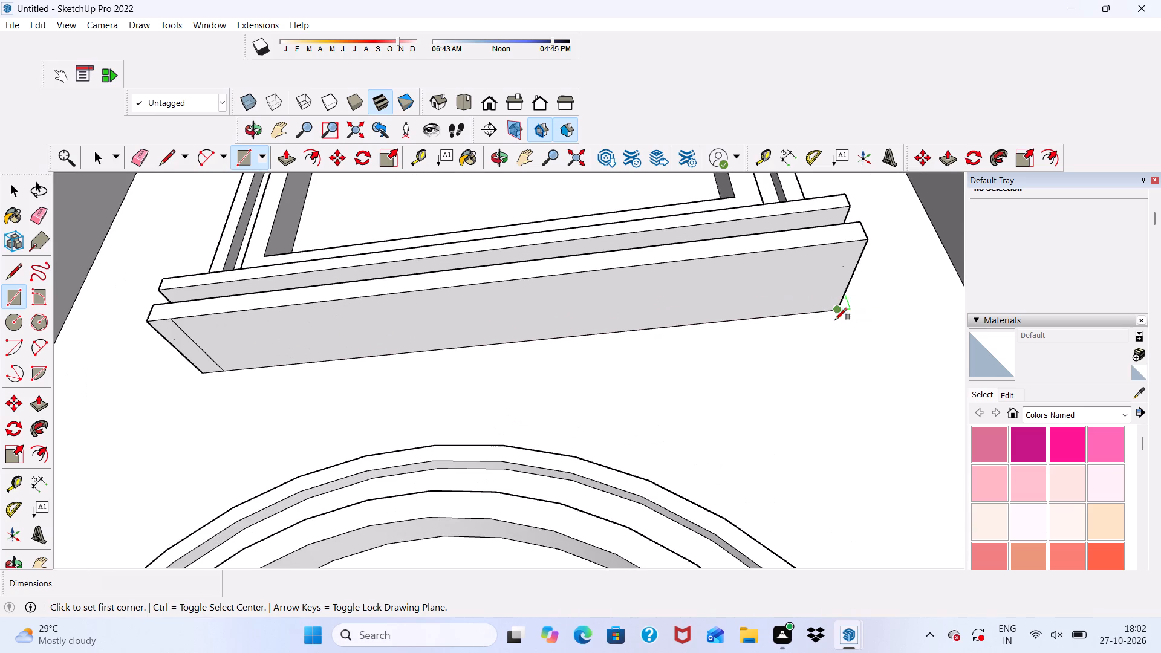
{"action": "scroll", "coordinate": [835, 321], "scroll_direction": "up", "scroll_amount": 5}
{"action": "left_click", "coordinate": [836, 305]}
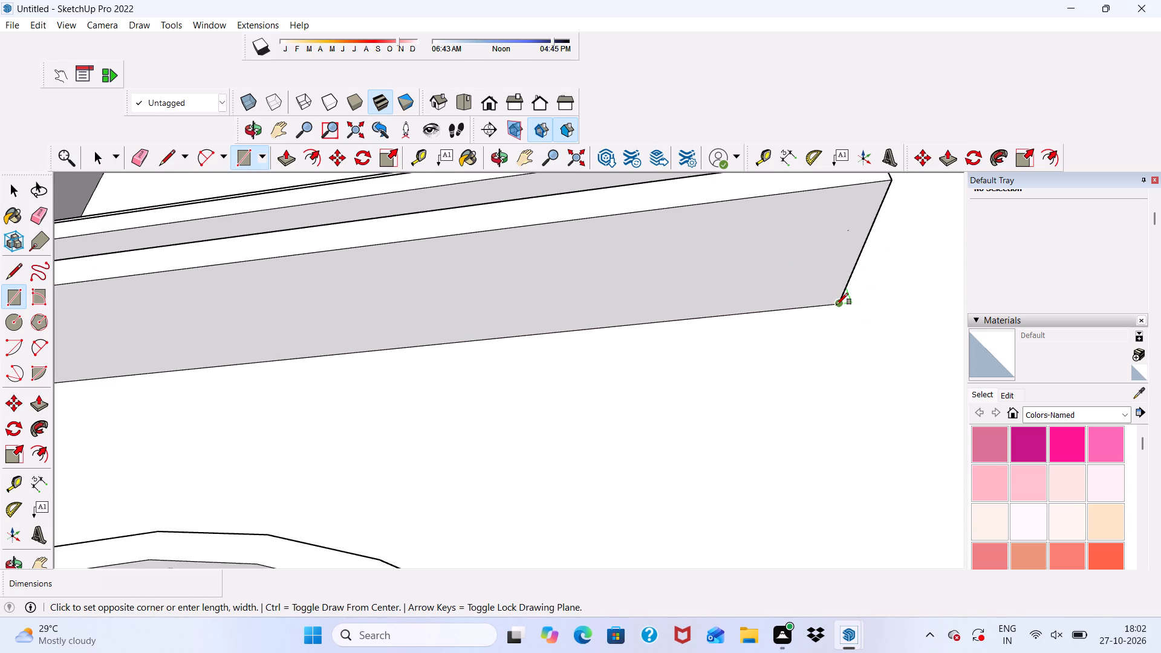
{"action": "scroll", "coordinate": [805, 201], "scroll_direction": "down", "scroll_amount": 3}
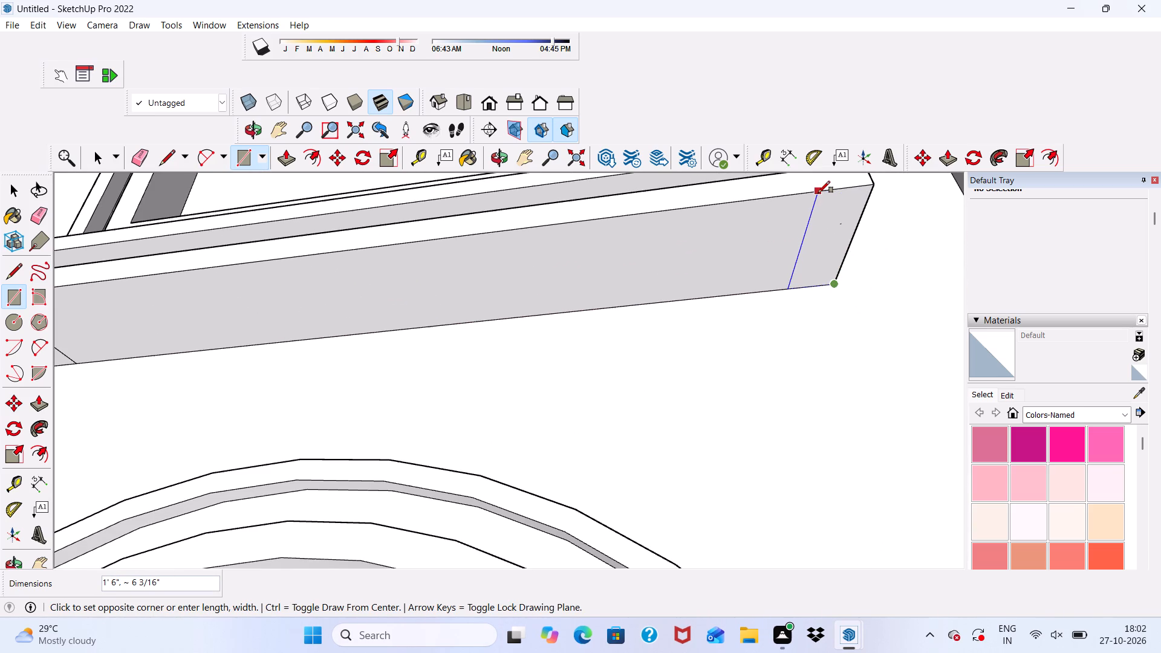
{"action": "left_click", "coordinate": [818, 193]}
Push/Pull the right-end rectangle on the sill's underside downward 3" to form an end bracket.
{"action": "left_click", "coordinate": [288, 155]}
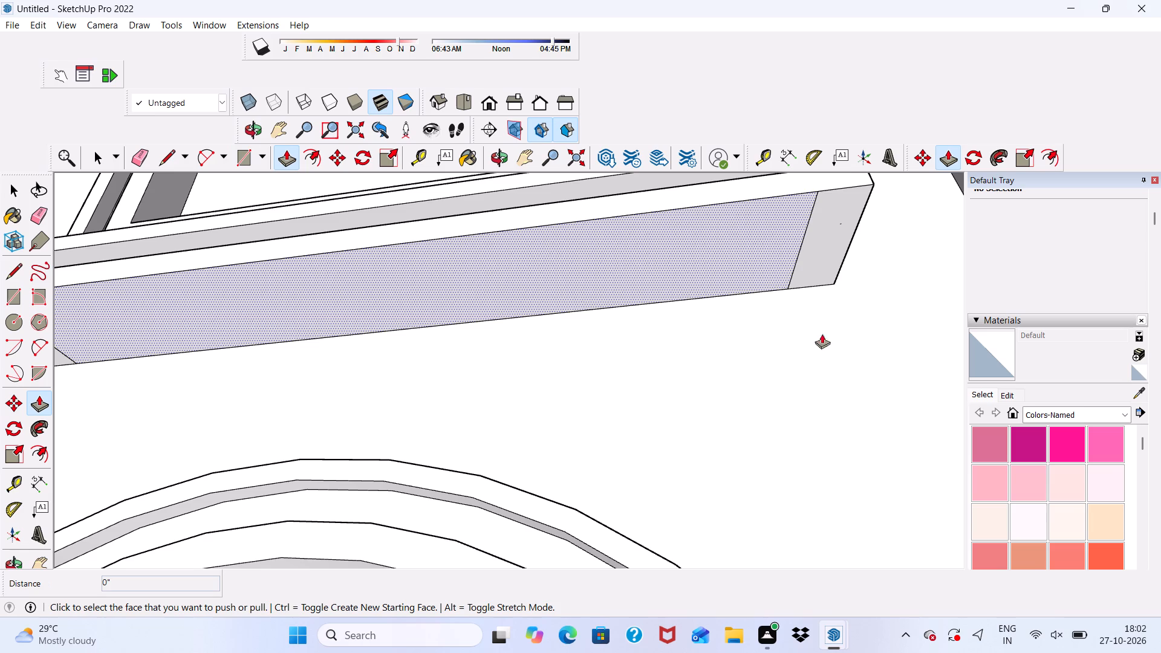
{"action": "left_click", "coordinate": [825, 235]}
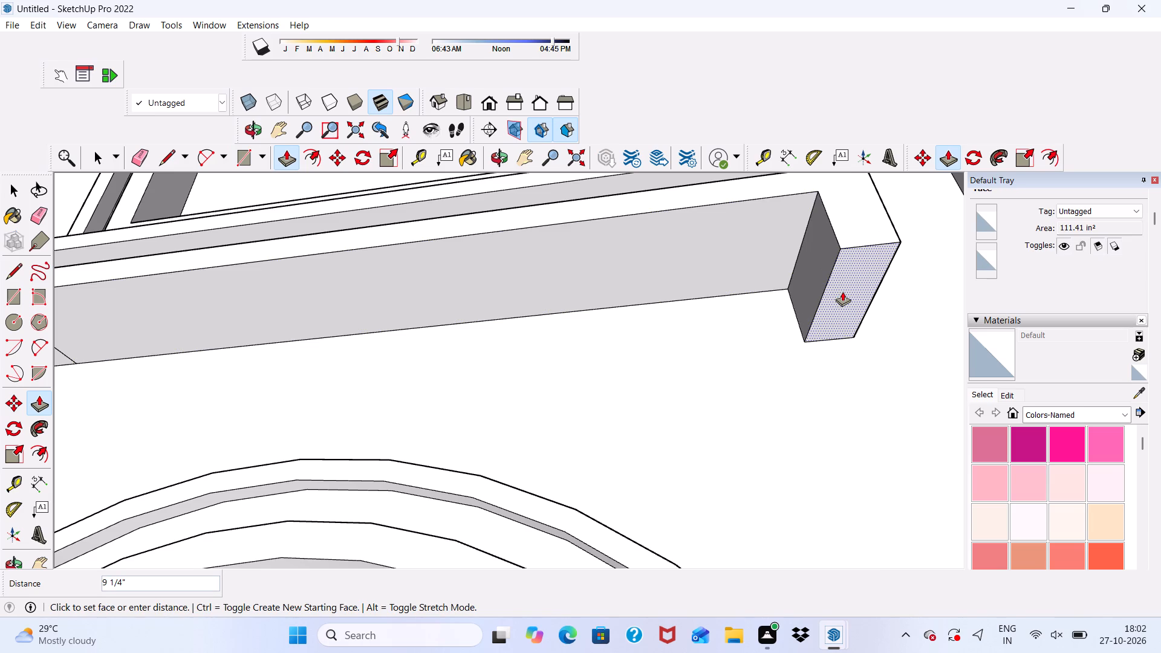
{"action": "key", "text": "3"}
{"action": "key", "text": "shift+quotedbl"}
{"action": "key", "text": "Return"}
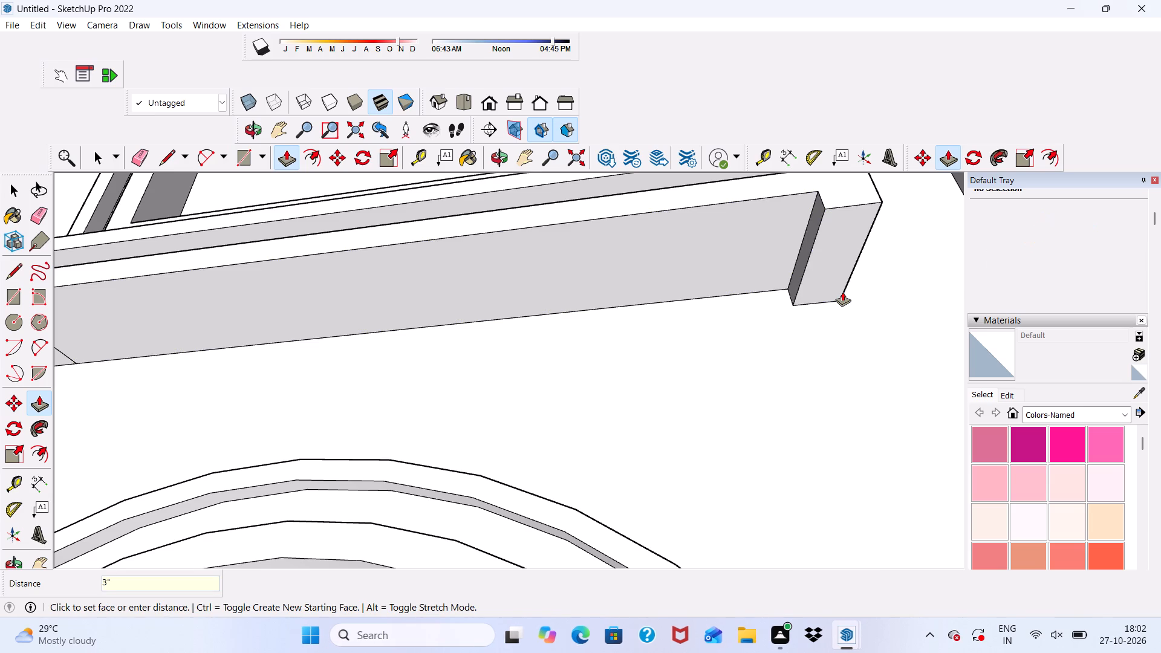
Push/Pull the left-end rectangle on the sill's underside downward 3" to form the matching end bracket.
{"action": "scroll", "coordinate": [810, 258], "scroll_direction": "down", "scroll_amount": 5}
{"action": "scroll", "coordinate": [220, 337], "scroll_direction": "up", "scroll_amount": 2}
{"action": "scroll", "coordinate": [261, 295], "scroll_direction": "up", "scroll_amount": 3}
{"action": "left_click", "coordinate": [261, 295]}
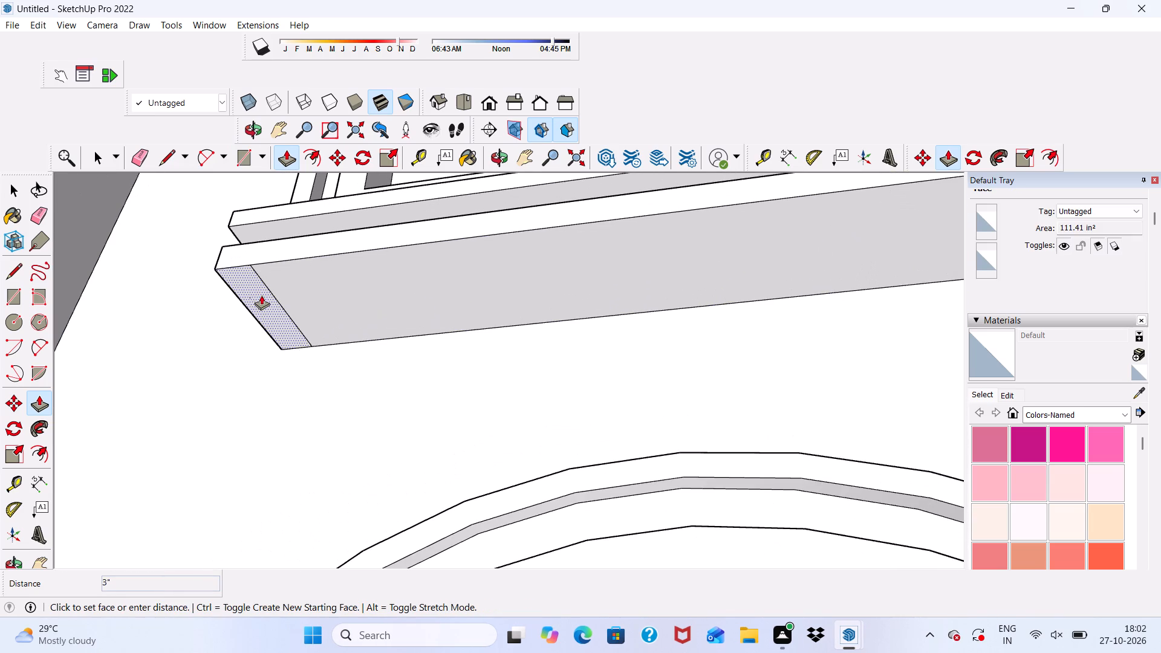
{"action": "key", "text": "3"}
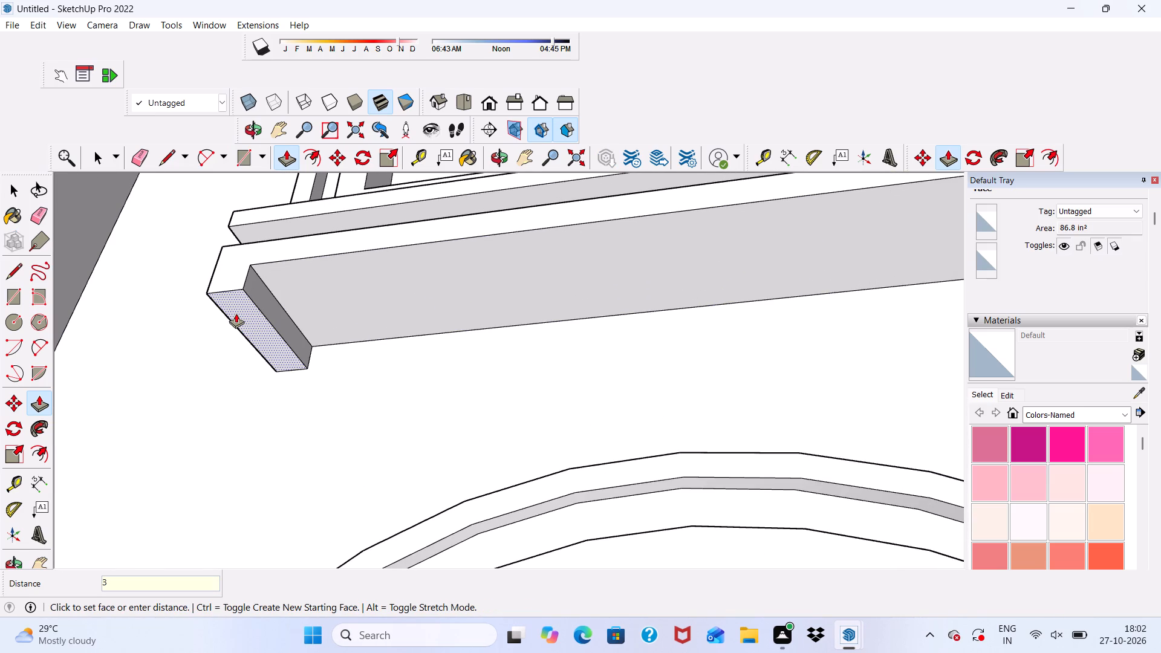
{"action": "key", "text": "shift+quotedbl"}
{"action": "key", "text": "Return"}
Pull the left bracket's inner side face toward the sill's middle, widening the bracket to about 5 11/16".
{"action": "scroll", "coordinate": [340, 253], "scroll_direction": "up", "scroll_amount": 11}
{"action": "left_click", "coordinate": [197, 319]}
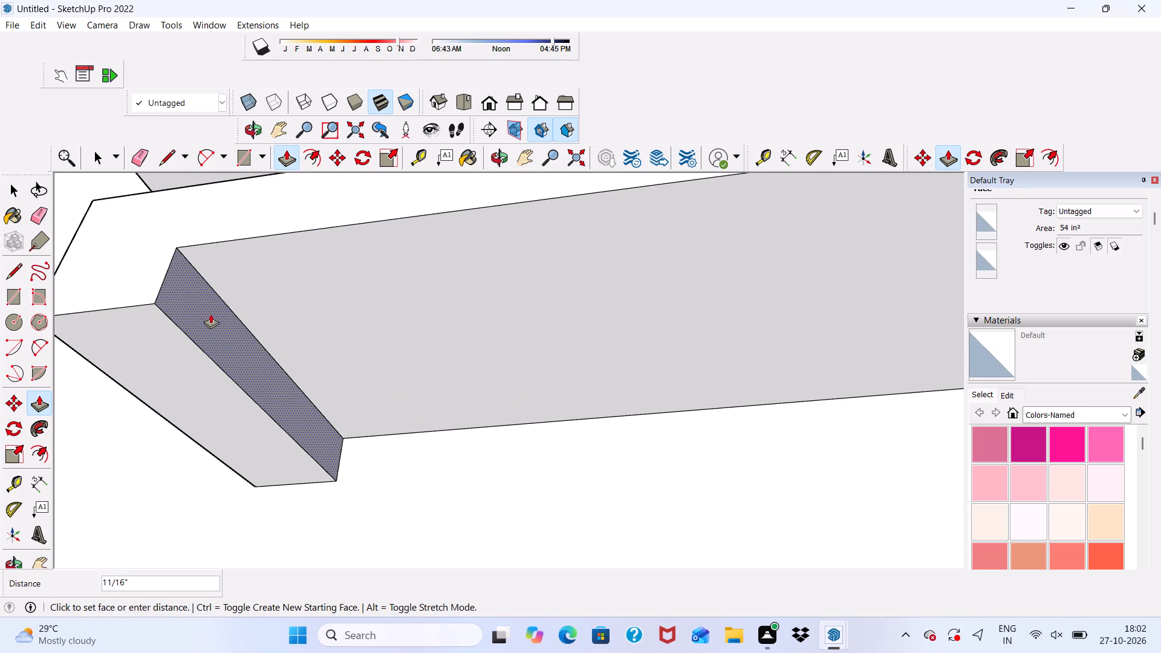
{"action": "left_click", "coordinate": [214, 314]}
Draw a full-width rectangle about 7 3/16" by 5 11/16" across the middle of the left bracket's underside.
{"action": "left_click", "coordinate": [242, 155]}
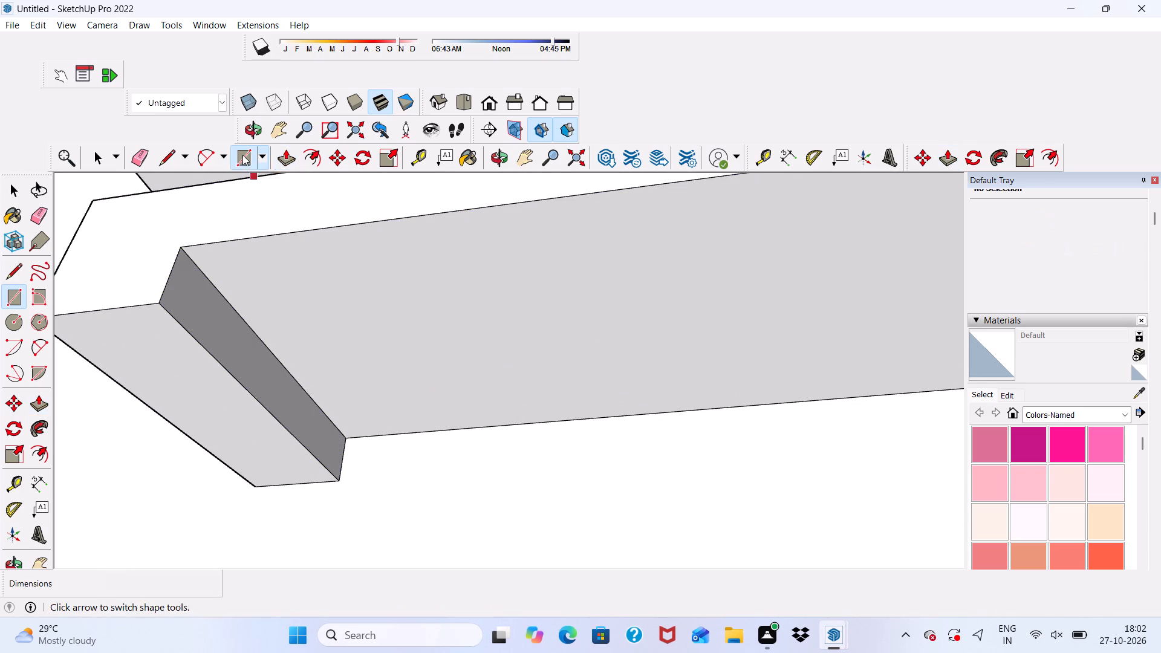
{"action": "scroll", "coordinate": [242, 234], "scroll_direction": "down", "scroll_amount": 5}
{"action": "middle_click_drag", "start_coordinate": [268, 330], "coordinate": [302, 235]}
{"action": "scroll", "coordinate": [203, 280], "scroll_direction": "up", "scroll_amount": 4}
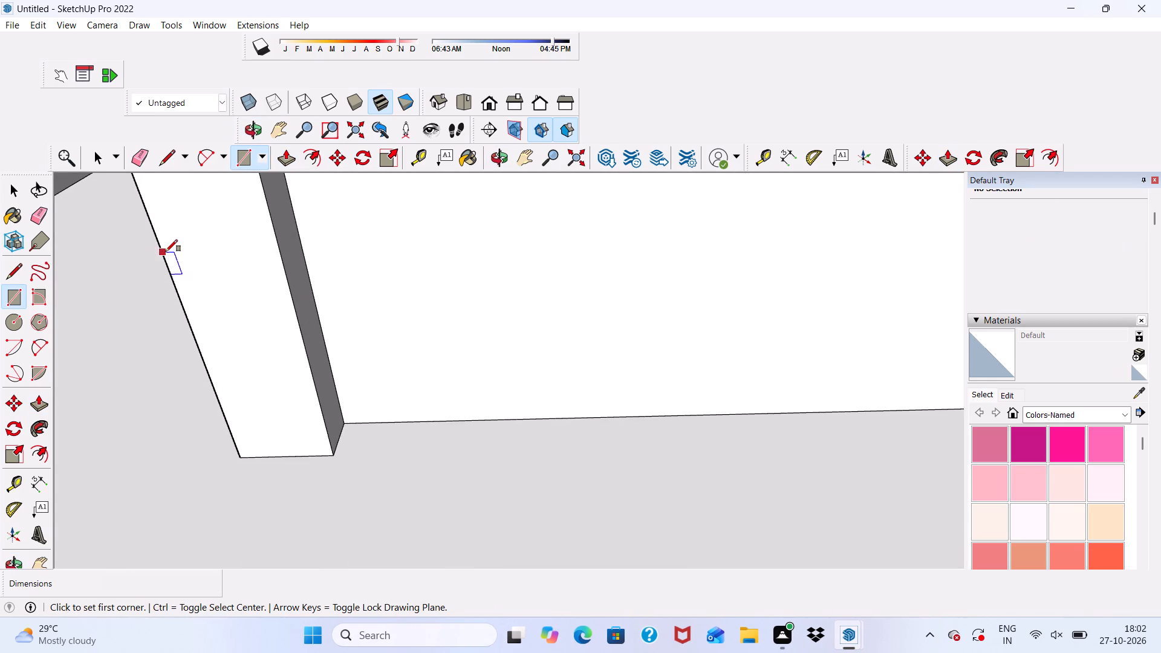
{"action": "left_click", "coordinate": [158, 238]}
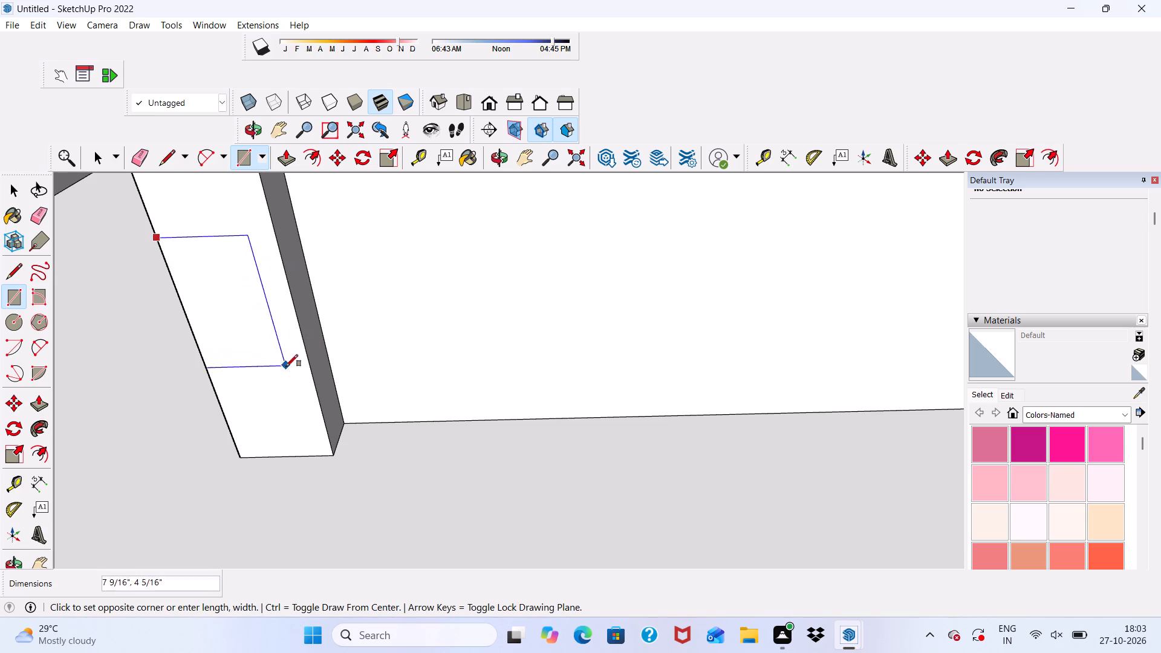
{"action": "left_click", "coordinate": [305, 360]}
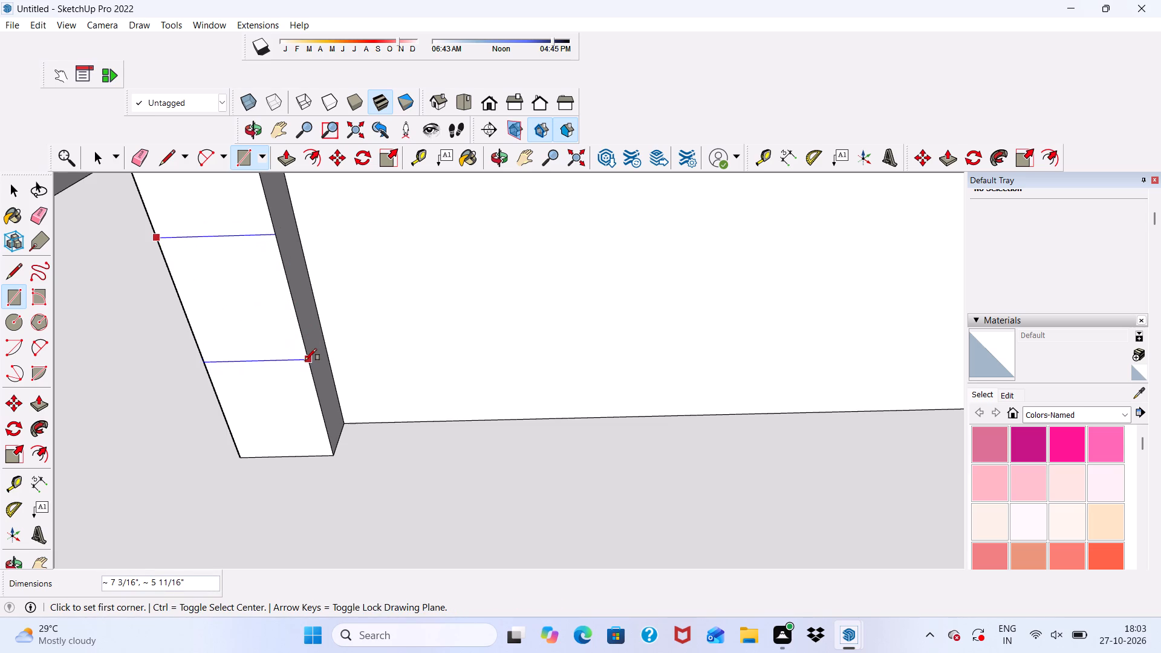
Draw a full-width square of about 6 3/16" across the middle of the right bracket's underside.
{"action": "scroll", "coordinate": [126, 331], "scroll_direction": "down", "scroll_amount": 6}
{"action": "scroll", "coordinate": [113, 342], "scroll_direction": "up", "scroll_amount": 2}
{"action": "scroll", "coordinate": [83, 316], "scroll_direction": "down", "scroll_amount": 12}
{"action": "scroll", "coordinate": [596, 319], "scroll_direction": "up", "scroll_amount": 4}
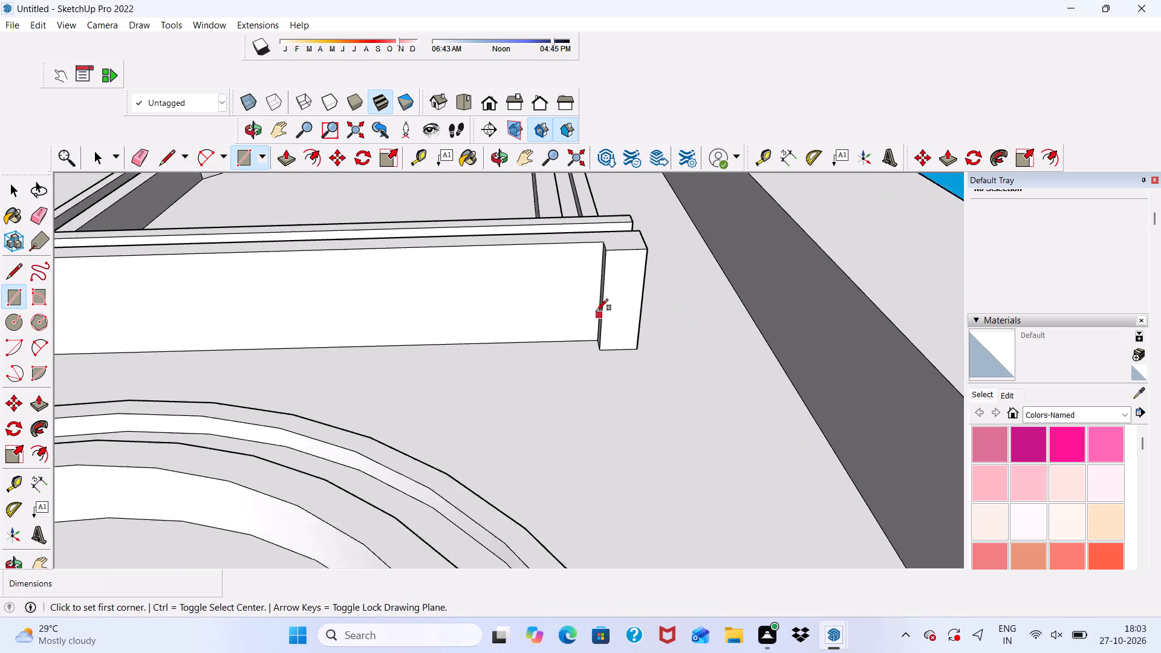
{"action": "scroll", "coordinate": [596, 311], "scroll_direction": "up", "scroll_amount": 1}
{"action": "left_click", "coordinate": [607, 270]}
{"action": "scroll", "coordinate": [666, 312], "scroll_direction": "up", "scroll_amount": 3}
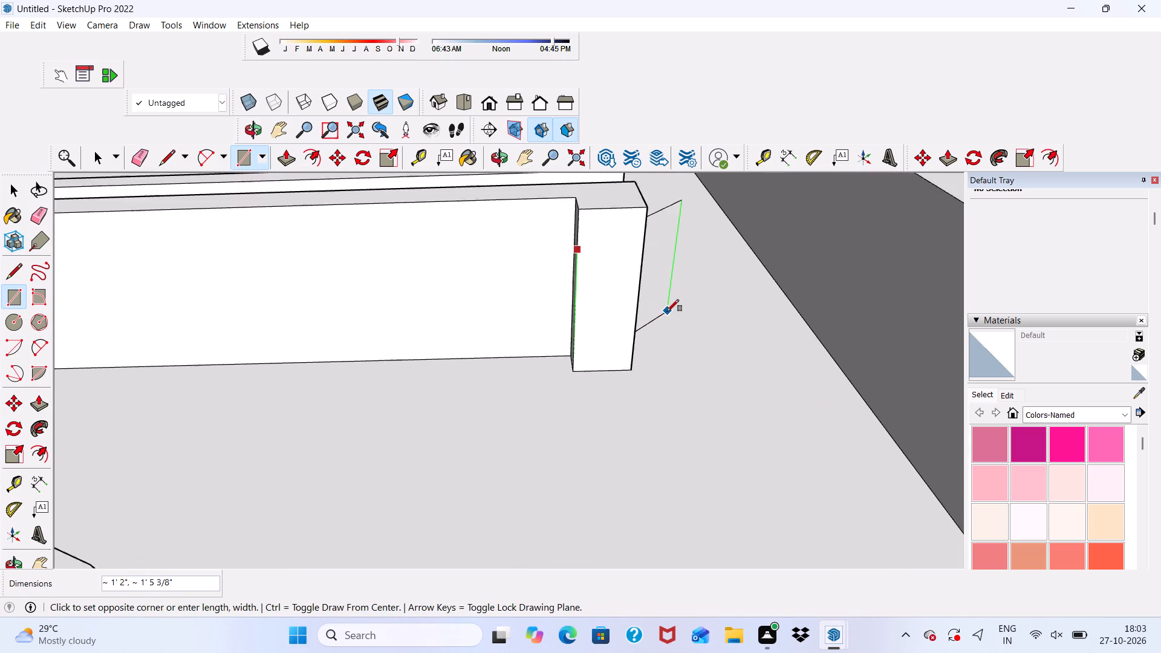
{"action": "scroll", "coordinate": [667, 311], "scroll_direction": "up", "scroll_amount": 3}
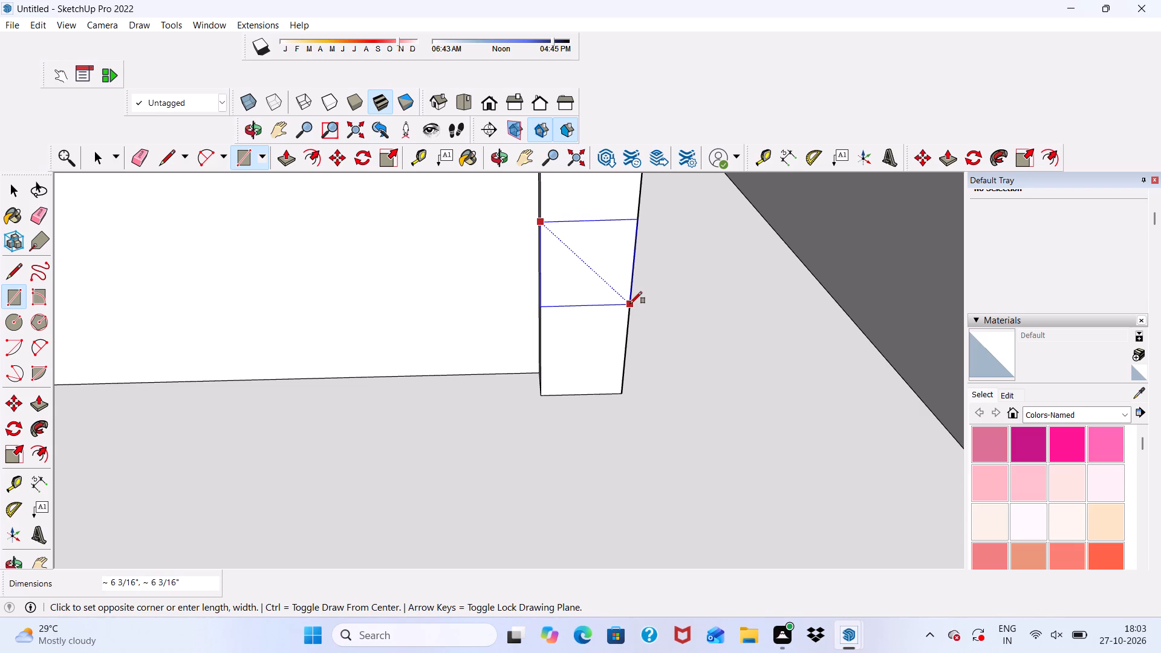
{"action": "left_click", "coordinate": [629, 304]}
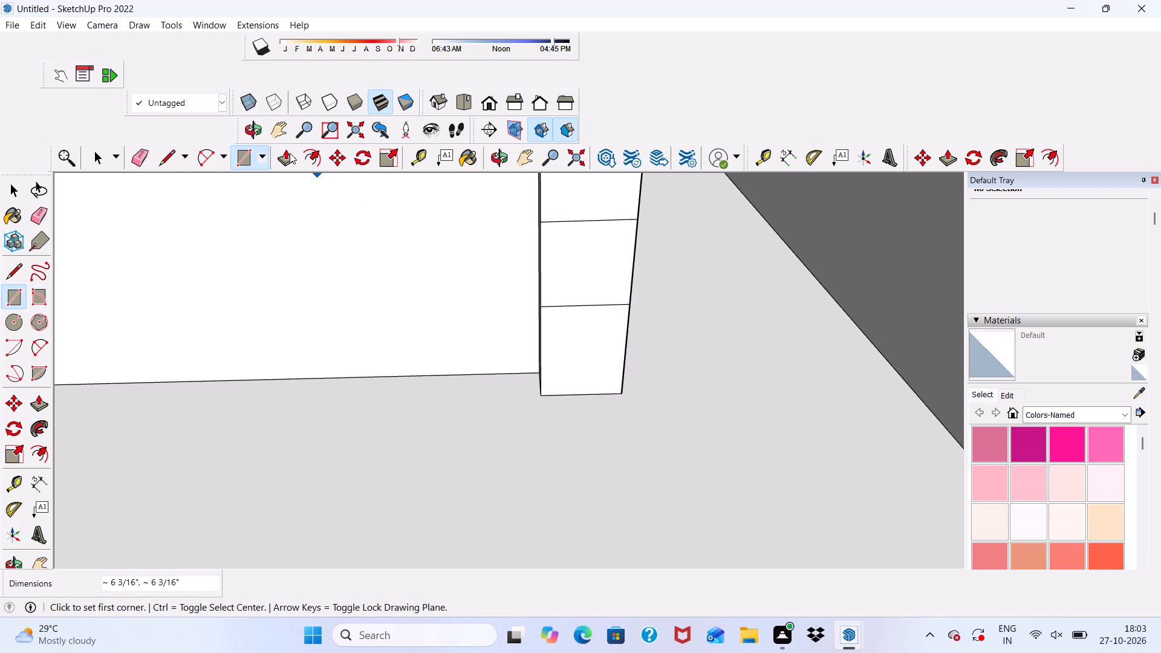
Push/Pull the middle blocks on the bracket undersides downward, about 1 7/16" on the right bracket and about 1 1/4" on the left.
{"action": "left_click", "coordinate": [290, 153]}
{"action": "left_click", "coordinate": [559, 253]}
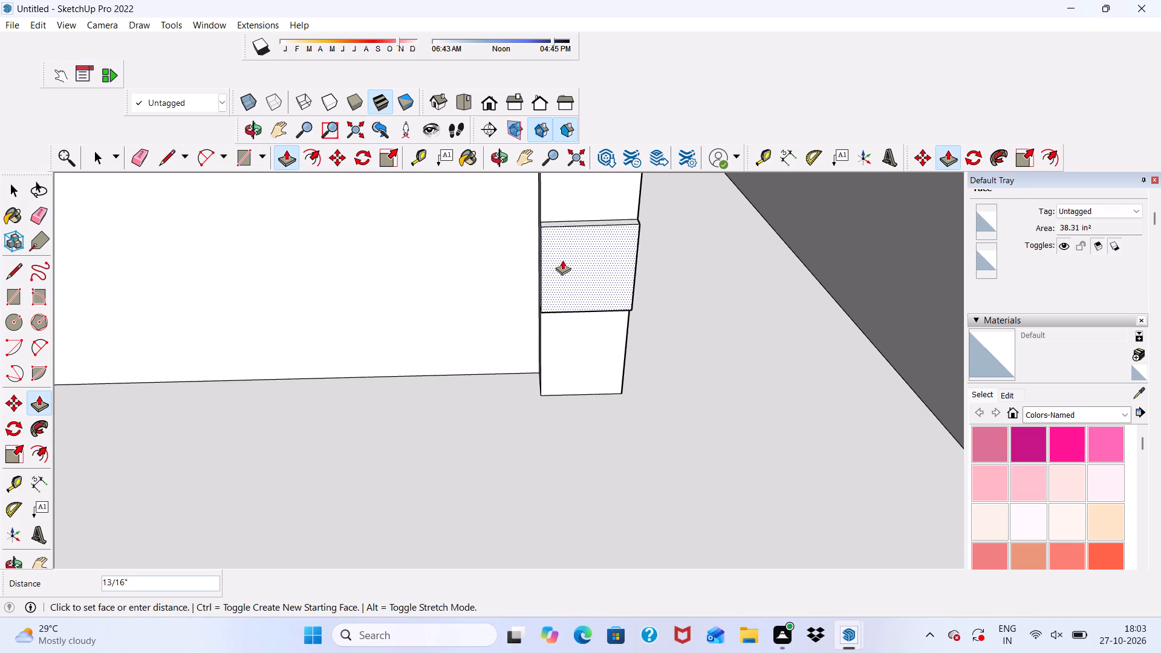
{"action": "left_click", "coordinate": [564, 262]}
{"action": "scroll", "coordinate": [567, 259], "scroll_direction": "down", "scroll_amount": 12}
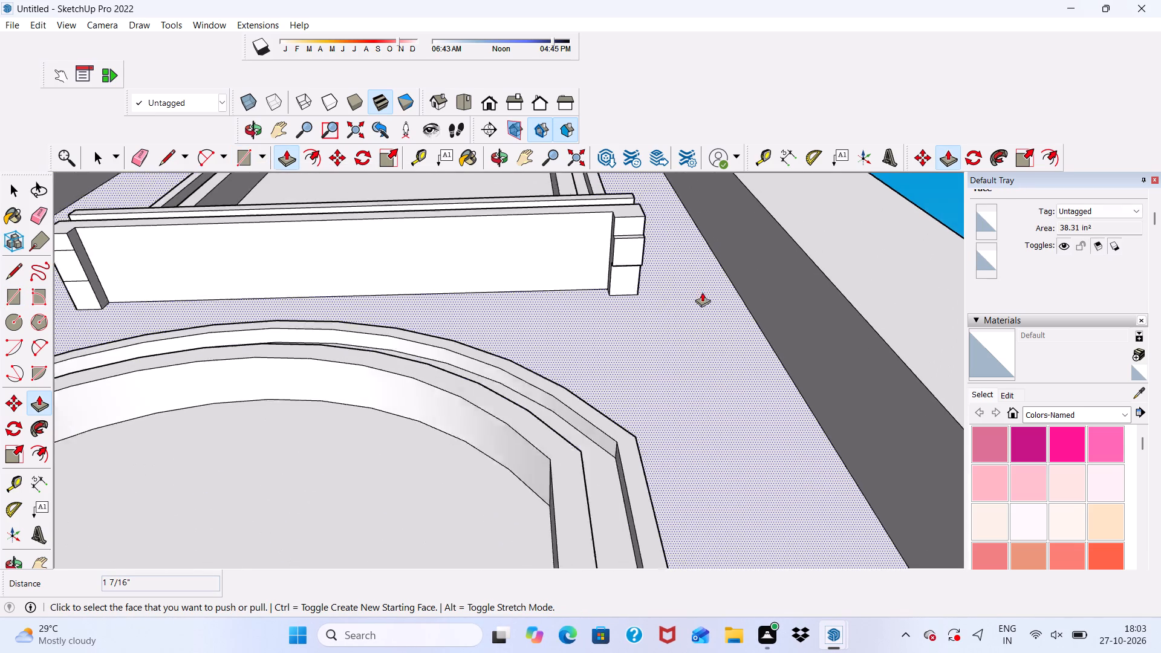
{"action": "scroll", "coordinate": [118, 268], "scroll_direction": "up", "scroll_amount": 5}
{"action": "left_click", "coordinate": [127, 265]}
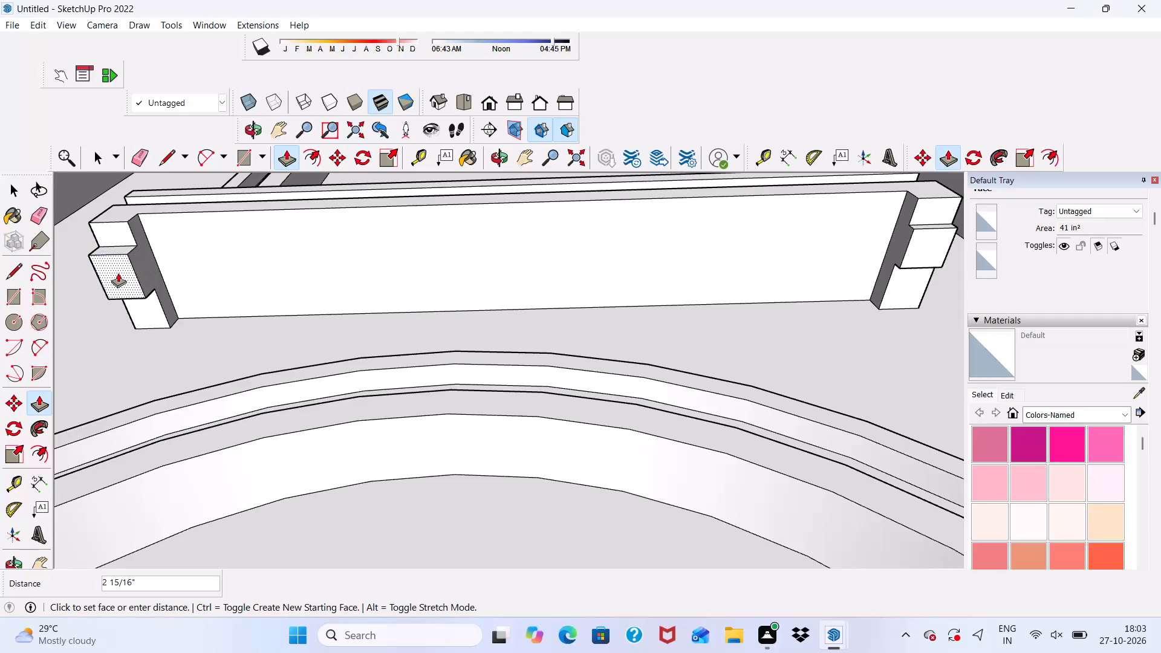
{"action": "left_click", "coordinate": [123, 269]}
Examine the finished sill brackets against neighbouring windows and check which right-column windows still need sills.
{"action": "scroll", "coordinate": [143, 257], "scroll_direction": "down", "scroll_amount": 7}
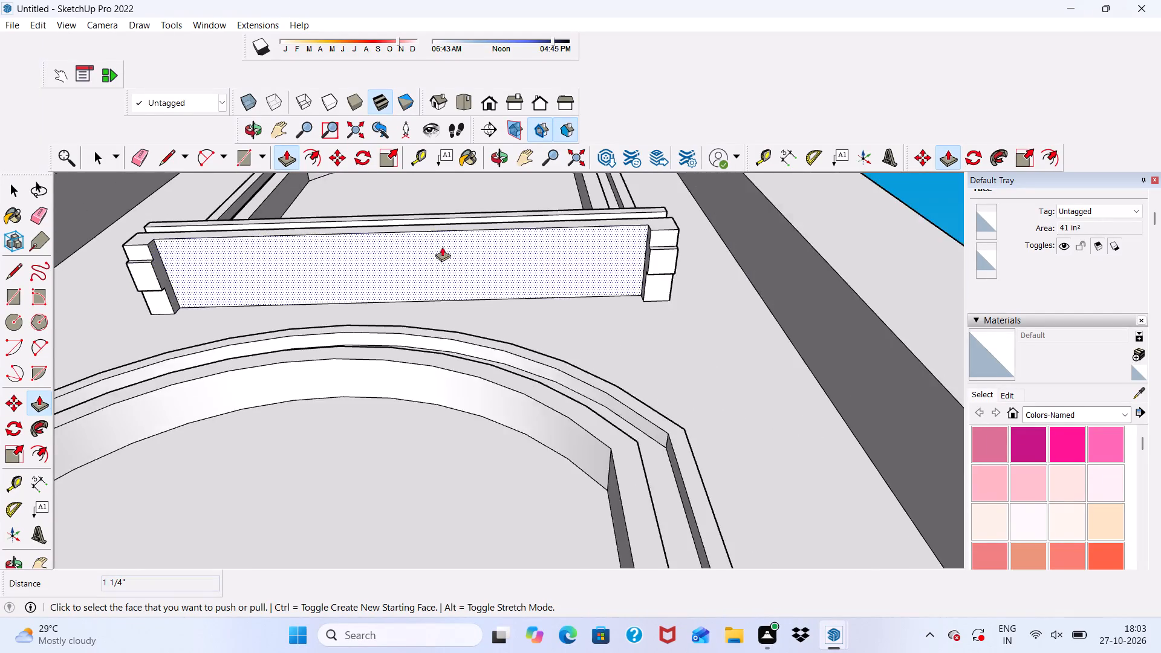
{"action": "scroll", "coordinate": [442, 247], "scroll_direction": "down", "scroll_amount": 3}
{"action": "middle_click_drag", "start_coordinate": [440, 260], "coordinate": [446, 496]}
{"action": "scroll", "coordinate": [318, 324], "scroll_direction": "down", "scroll_amount": 16}
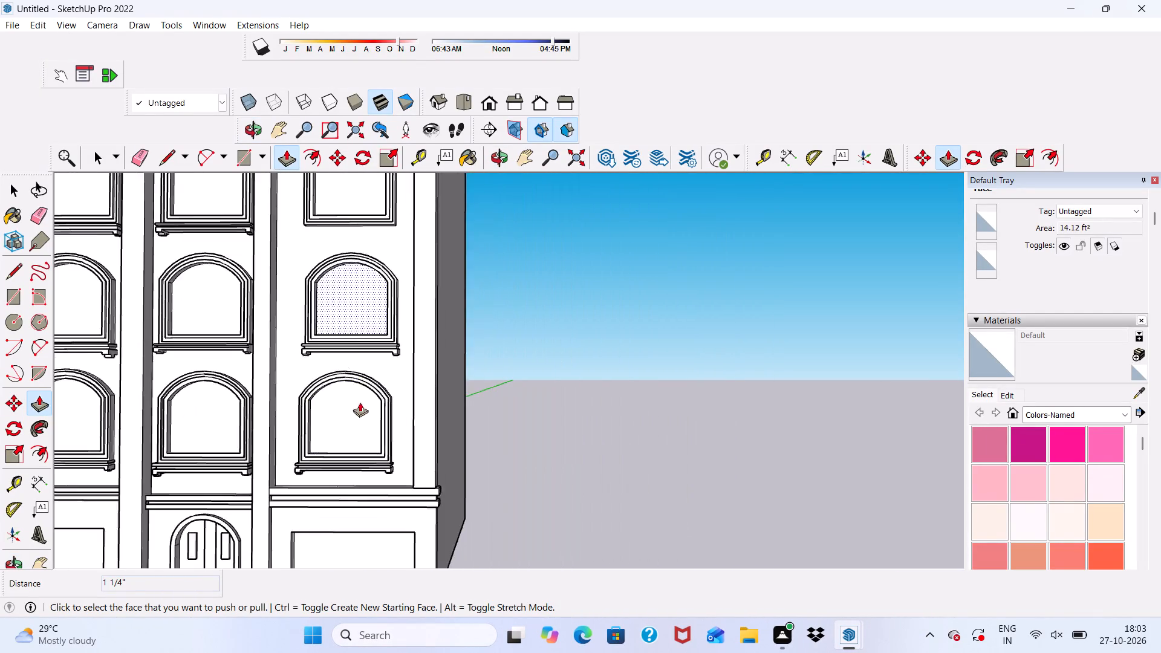
{"action": "scroll", "coordinate": [360, 402], "scroll_direction": "down", "scroll_amount": 1}
{"action": "scroll", "coordinate": [355, 323], "scroll_direction": "up", "scroll_amount": 6}
{"action": "key", "text": "space"}
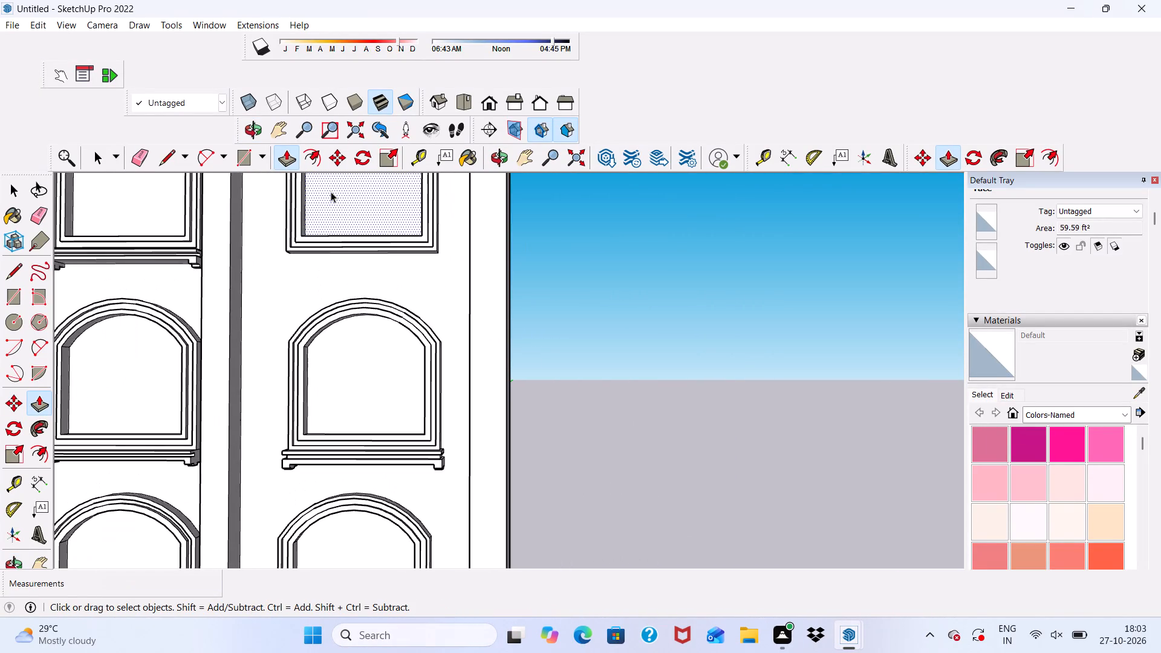
{"action": "scroll", "coordinate": [331, 192], "scroll_direction": "up", "scroll_amount": 1}
{"action": "scroll", "coordinate": [331, 200], "scroll_direction": "down", "scroll_amount": 5}
{"action": "scroll", "coordinate": [344, 258], "scroll_direction": "up", "scroll_amount": 2}
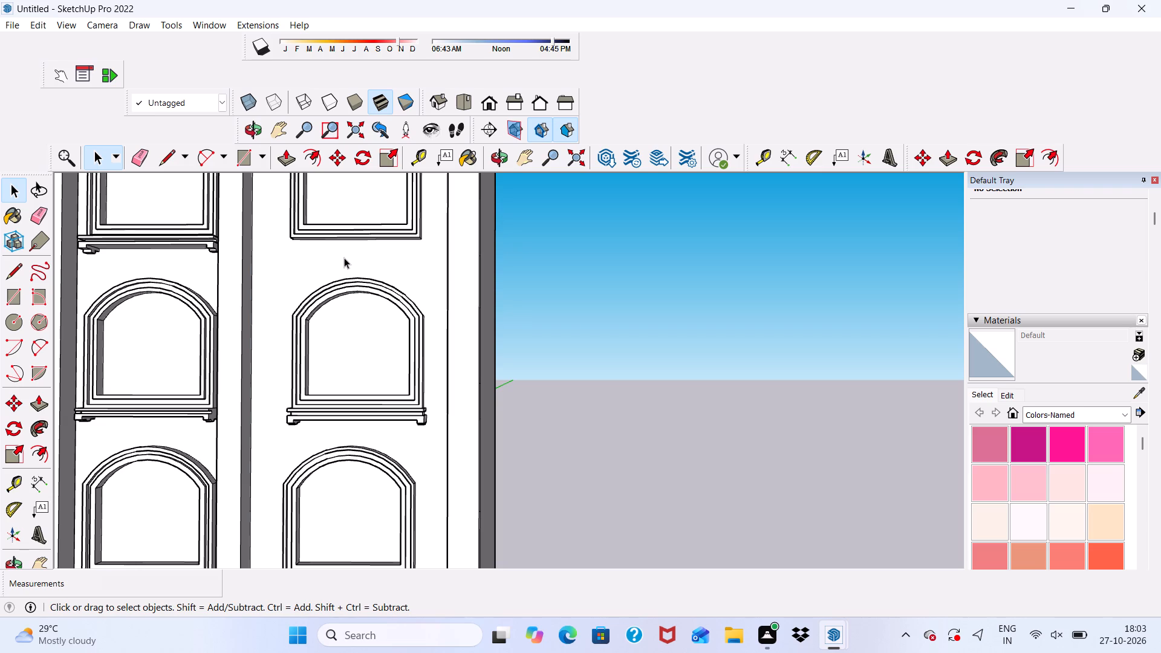
{"action": "scroll", "coordinate": [334, 164], "scroll_direction": "down", "scroll_amount": 6}
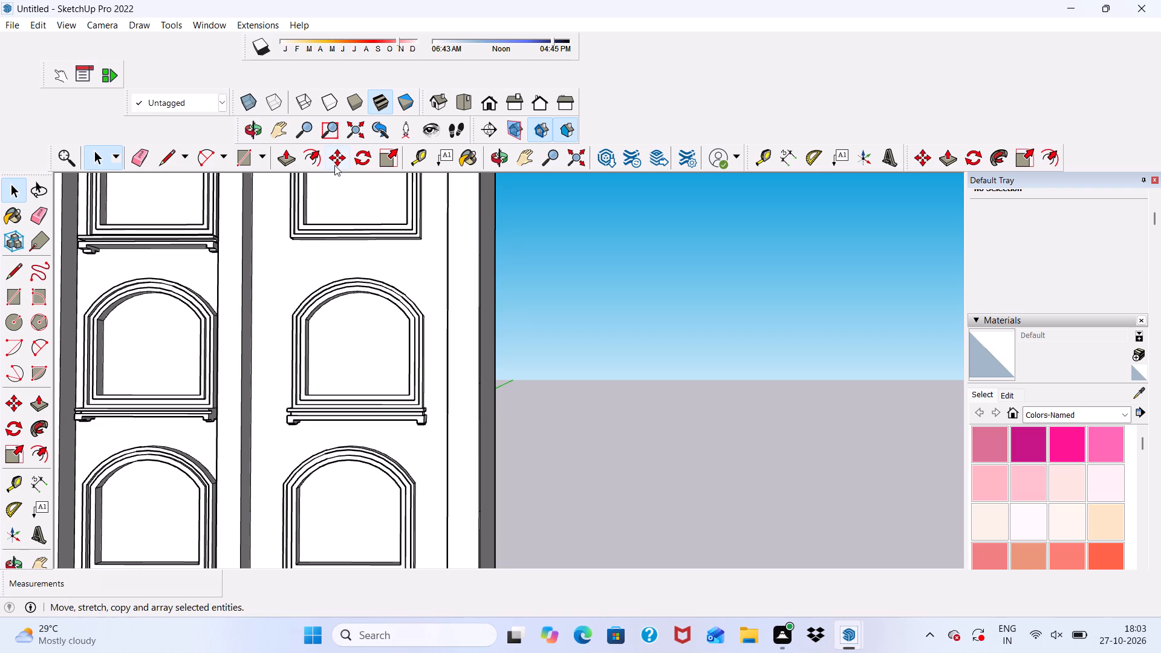
{"action": "scroll", "coordinate": [334, 165], "scroll_direction": "down", "scroll_amount": 6}
{"action": "middle_click_drag", "start_coordinate": [349, 365], "coordinate": [267, 366]}
{"action": "scroll", "coordinate": [429, 219], "scroll_direction": "up", "scroll_amount": 5}
{"action": "scroll", "coordinate": [391, 426], "scroll_direction": "down", "scroll_amount": 2}
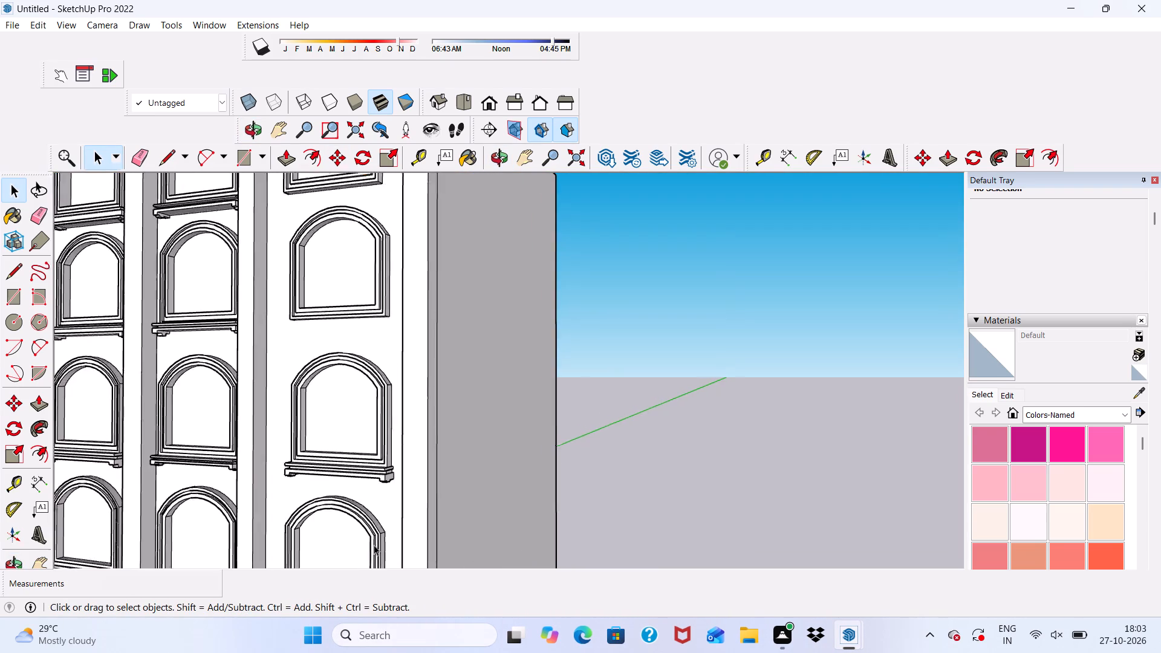
{"action": "scroll", "coordinate": [374, 545], "scroll_direction": "down", "scroll_amount": 9}
{"action": "scroll", "coordinate": [404, 332], "scroll_direction": "up", "scroll_amount": 7}
{"action": "scroll", "coordinate": [392, 279], "scroll_direction": "down", "scroll_amount": 2}
{"action": "scroll", "coordinate": [386, 273], "scroll_direction": "up", "scroll_amount": 10}
{"action": "scroll", "coordinate": [328, 375], "scroll_direction": "down", "scroll_amount": 7}
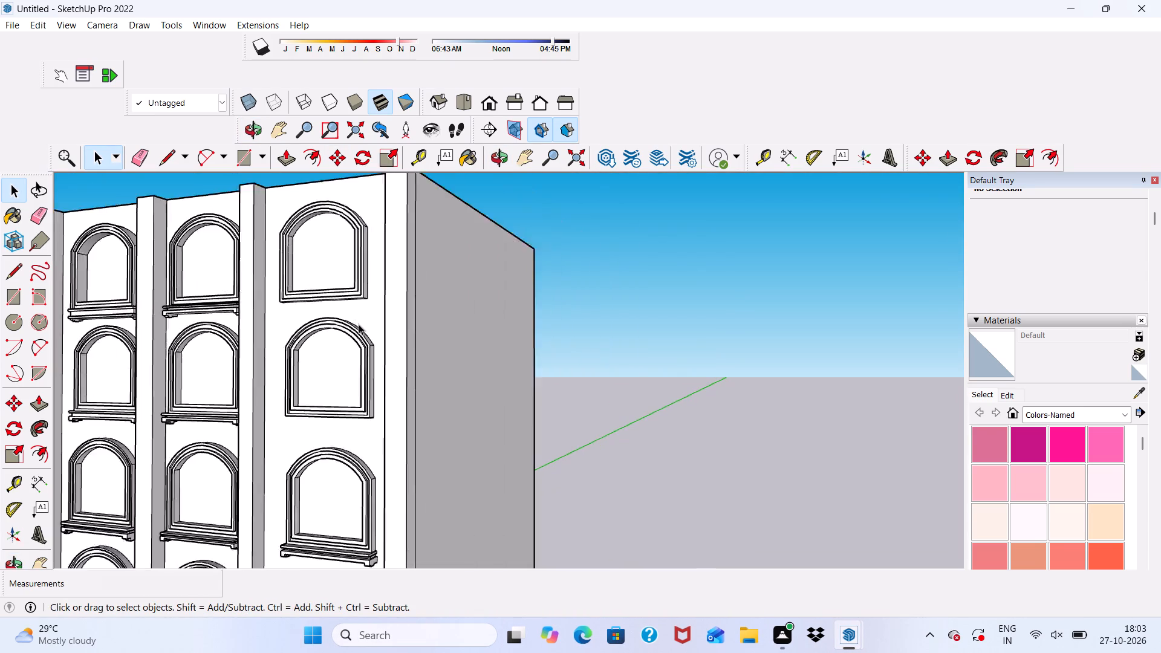
{"action": "scroll", "coordinate": [359, 324], "scroll_direction": "down", "scroll_amount": 3}
{"action": "middle_click_drag", "start_coordinate": [341, 524], "coordinate": [420, 471]}
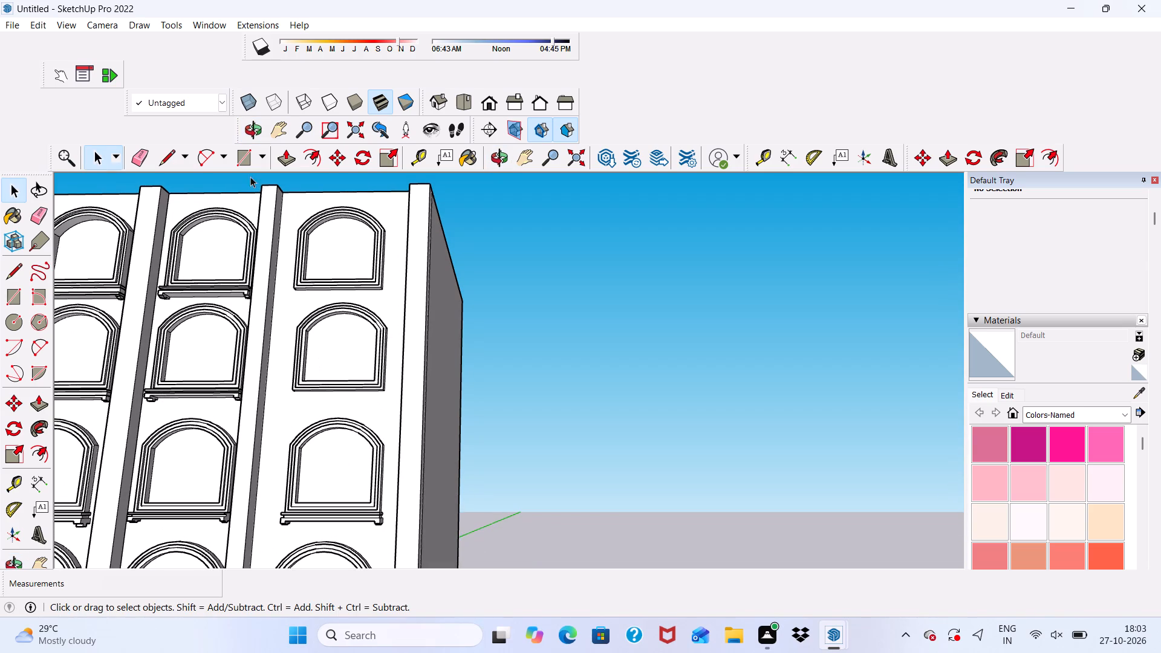
Draw a rectangle about 10' 9/16" by 8 5/8" on the wall directly beneath the frame of the window above the finished one.
{"action": "left_click", "coordinate": [238, 159]}
{"action": "scroll", "coordinate": [326, 413], "scroll_direction": "up", "scroll_amount": 2}
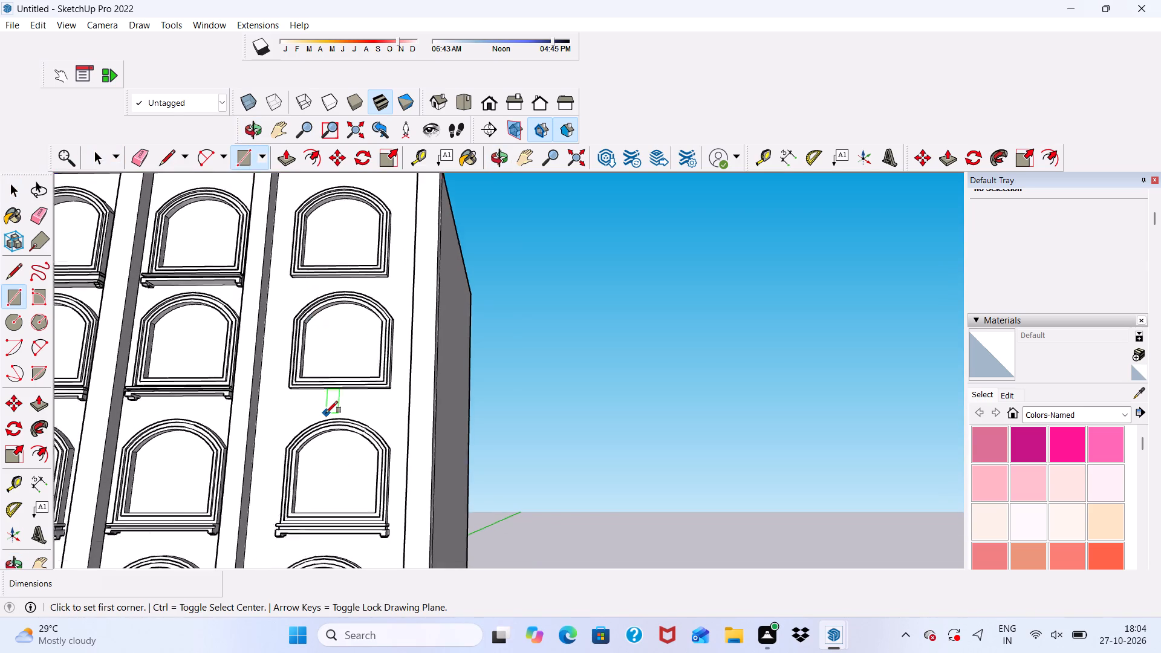
{"action": "scroll", "coordinate": [326, 413], "scroll_direction": "up", "scroll_amount": 3}
{"action": "scroll", "coordinate": [326, 413], "scroll_direction": "down", "scroll_amount": 1}
{"action": "middle_click_drag", "start_coordinate": [326, 413], "coordinate": [324, 360]}
{"action": "scroll", "coordinate": [316, 369], "scroll_direction": "up", "scroll_amount": 3}
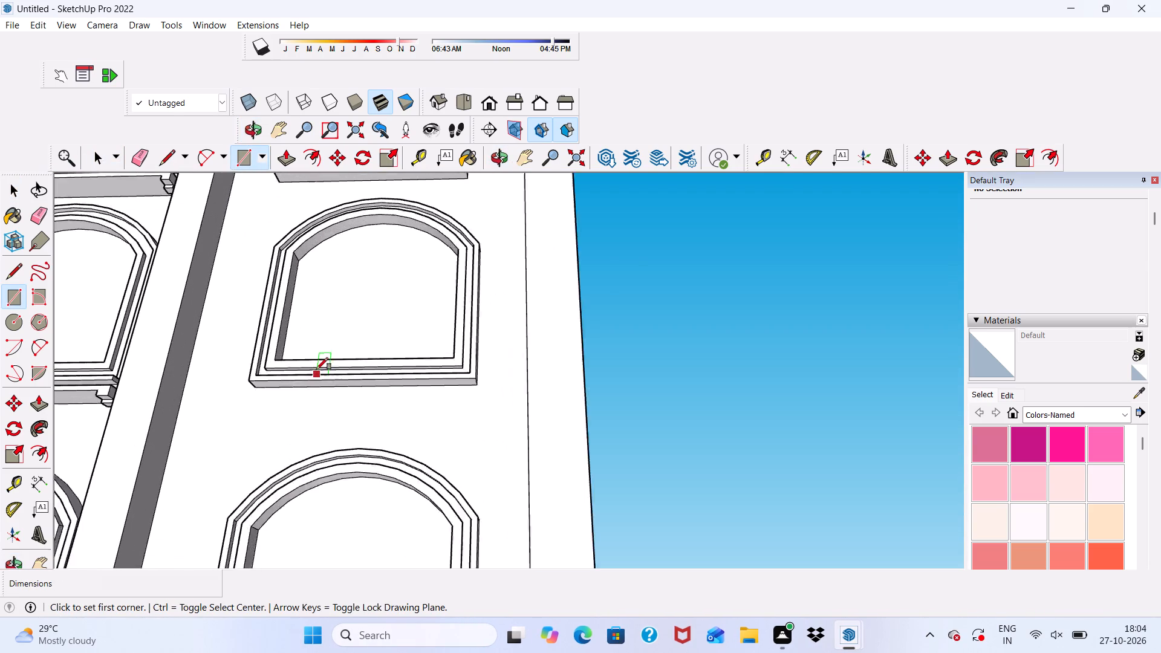
{"action": "scroll", "coordinate": [316, 369], "scroll_direction": "up", "scroll_amount": 20}
{"action": "scroll", "coordinate": [316, 369], "scroll_direction": "up", "scroll_amount": 2}
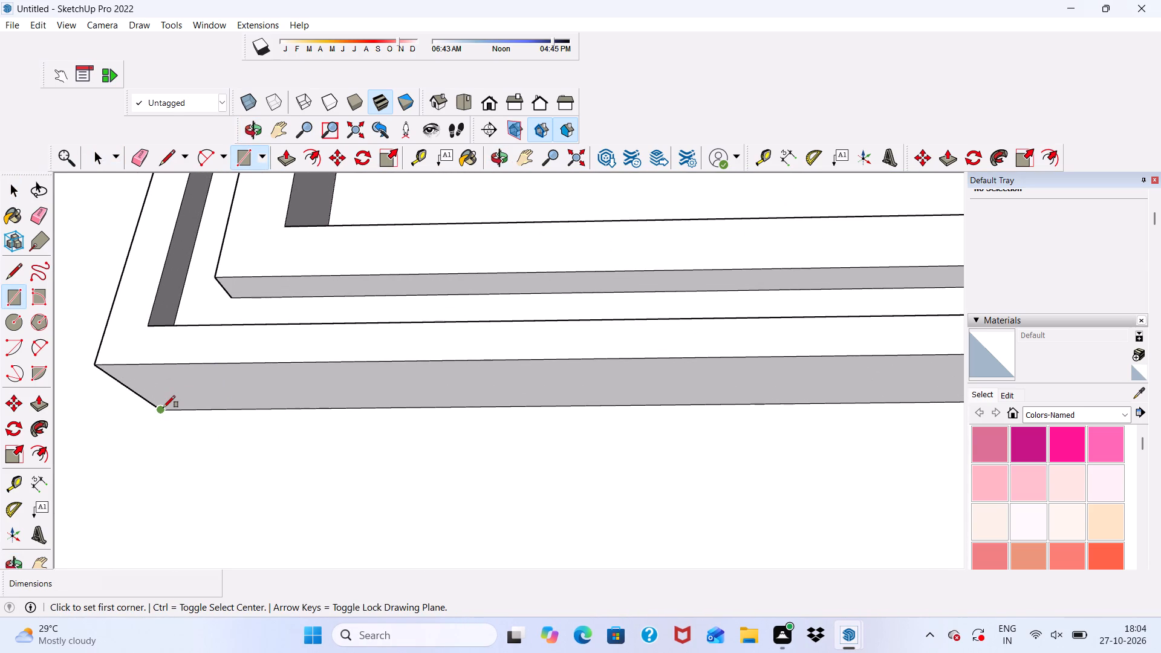
{"action": "left_click", "coordinate": [163, 408]}
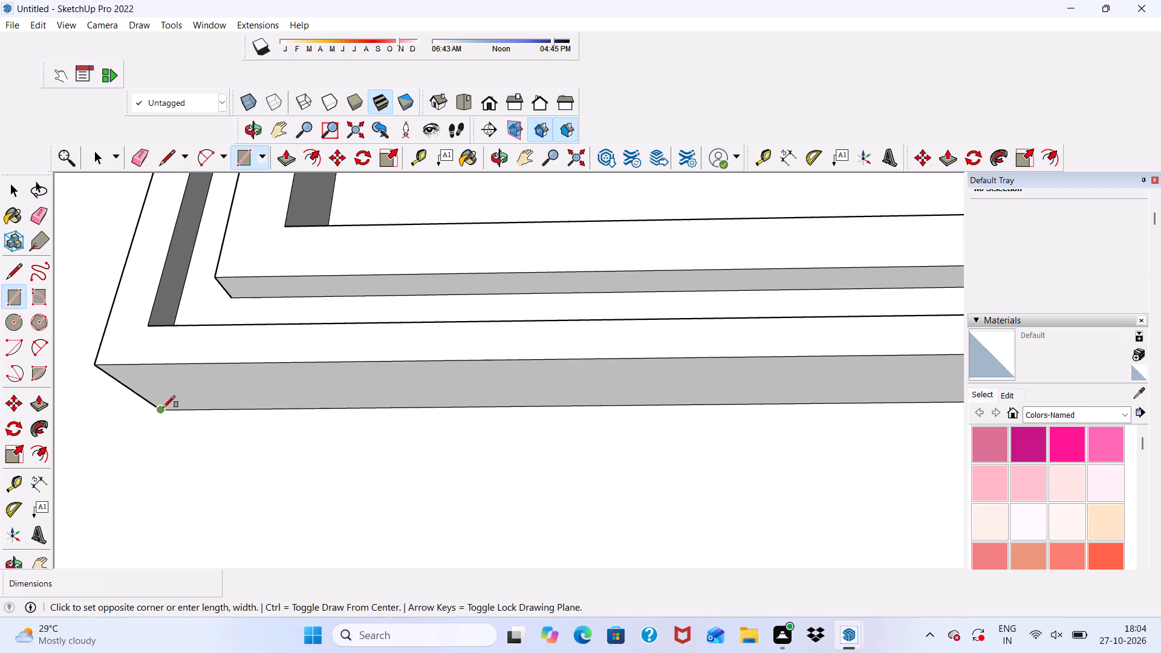
{"action": "scroll", "coordinate": [157, 447], "scroll_direction": "down", "scroll_amount": 5}
{"action": "scroll", "coordinate": [171, 369], "scroll_direction": "down", "scroll_amount": 7}
{"action": "scroll", "coordinate": [298, 420], "scroll_direction": "up", "scroll_amount": 1}
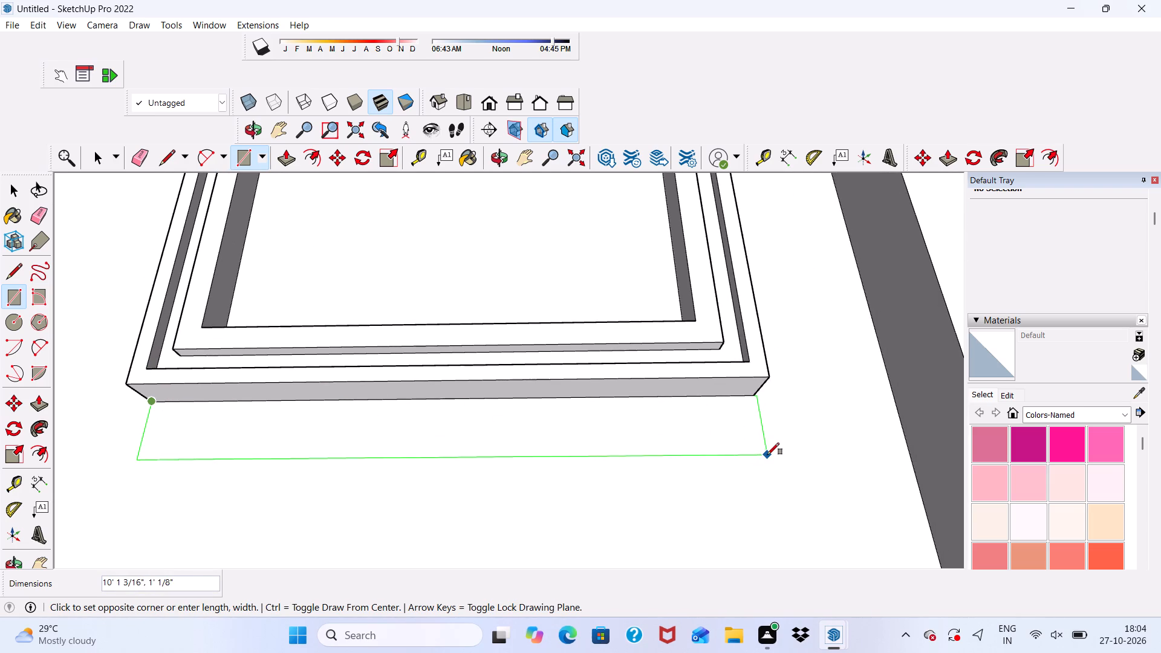
{"action": "scroll", "coordinate": [761, 443], "scroll_direction": "up", "scroll_amount": 1}
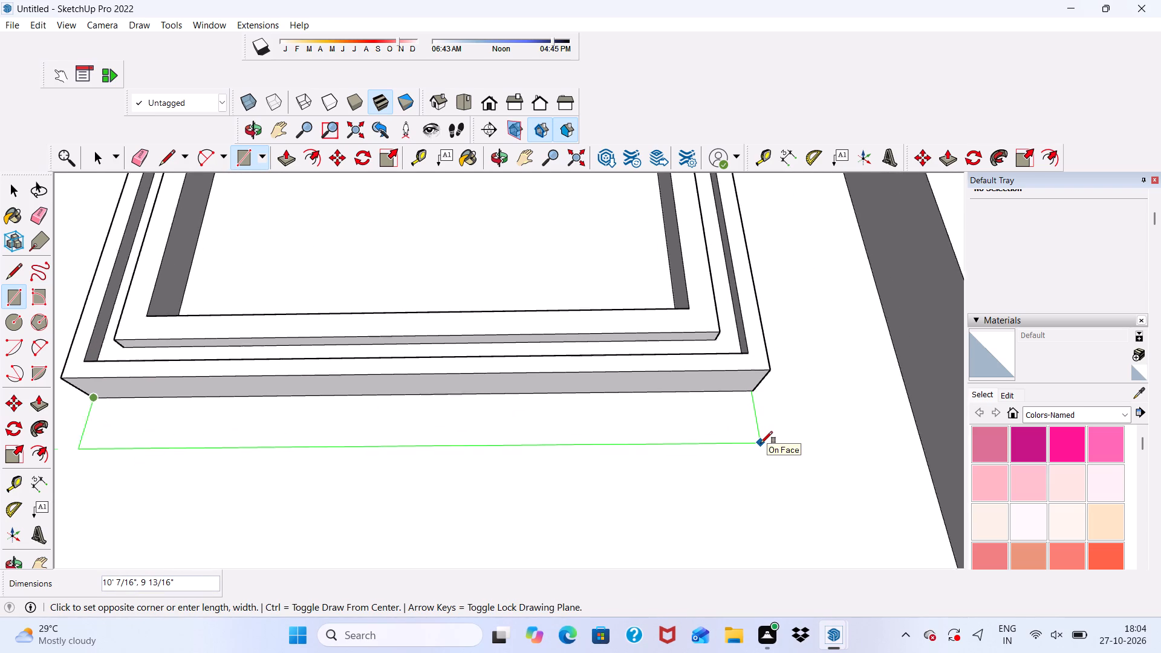
{"action": "scroll", "coordinate": [761, 443], "scroll_direction": "up", "scroll_amount": 2}
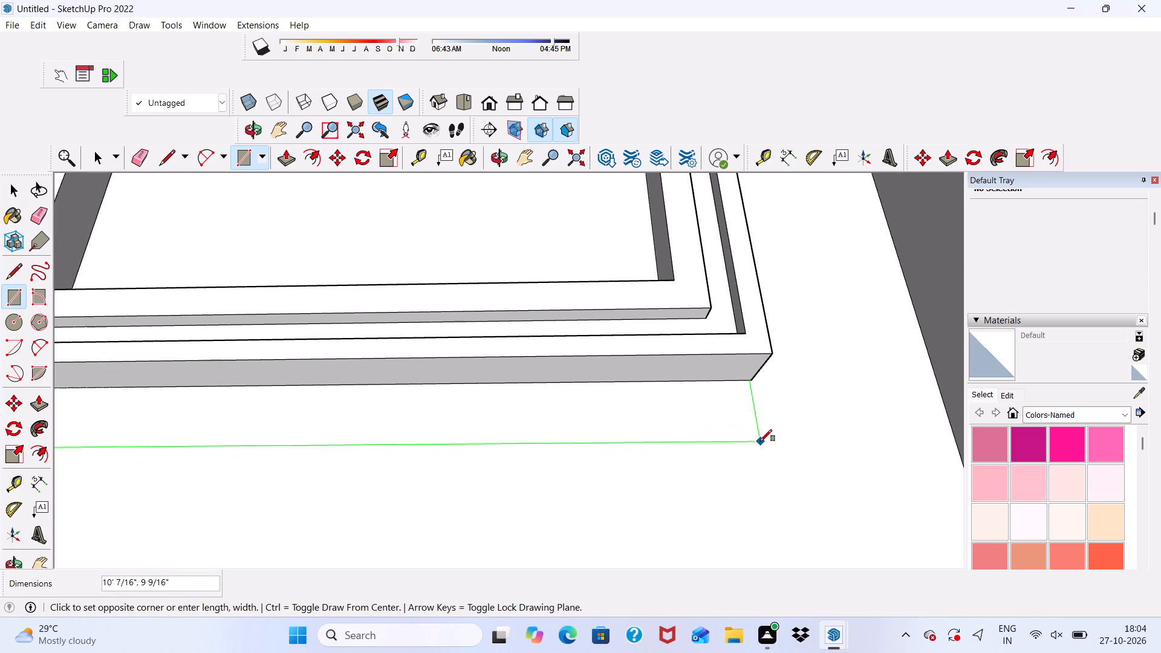
{"action": "left_click", "coordinate": [760, 435]}
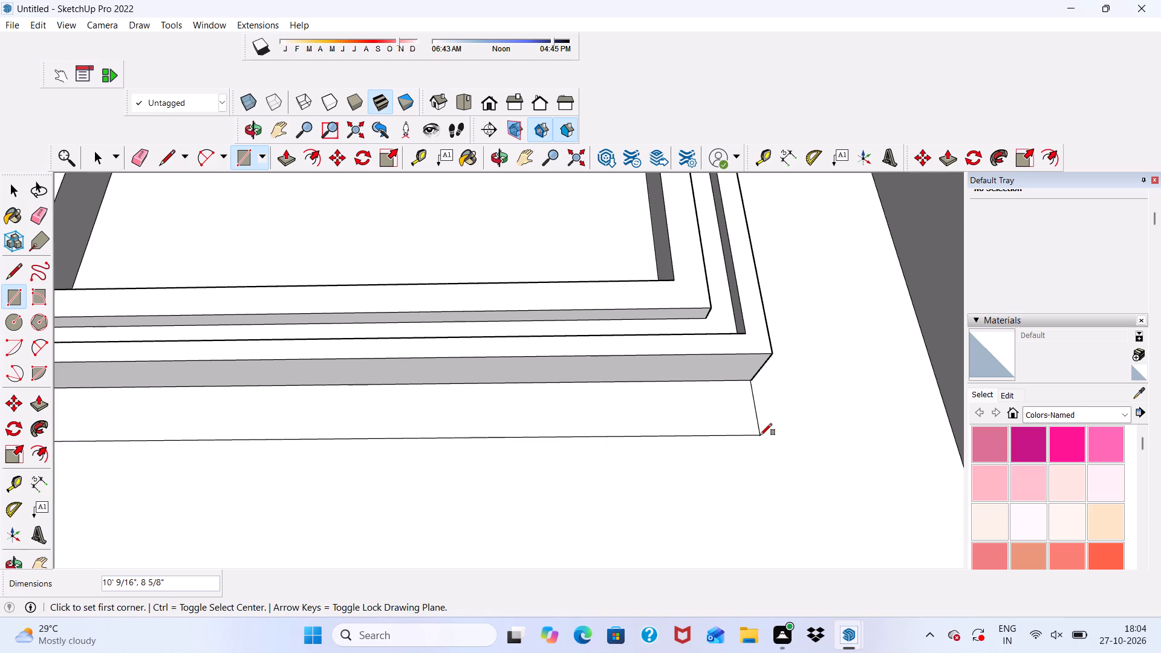
Push/Pull the new rectangle beneath the window outward 1' from the wall.
{"action": "left_click", "coordinate": [290, 151]}
{"action": "scroll", "coordinate": [309, 363], "scroll_direction": "up", "scroll_amount": 2}
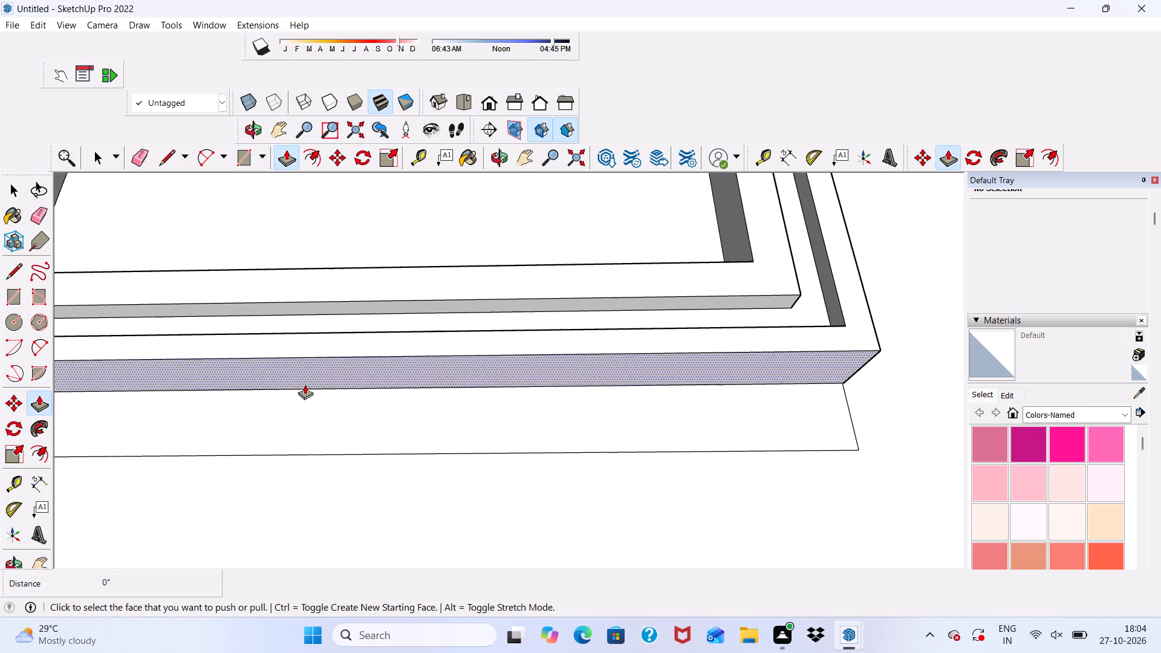
{"action": "left_click", "coordinate": [294, 418]}
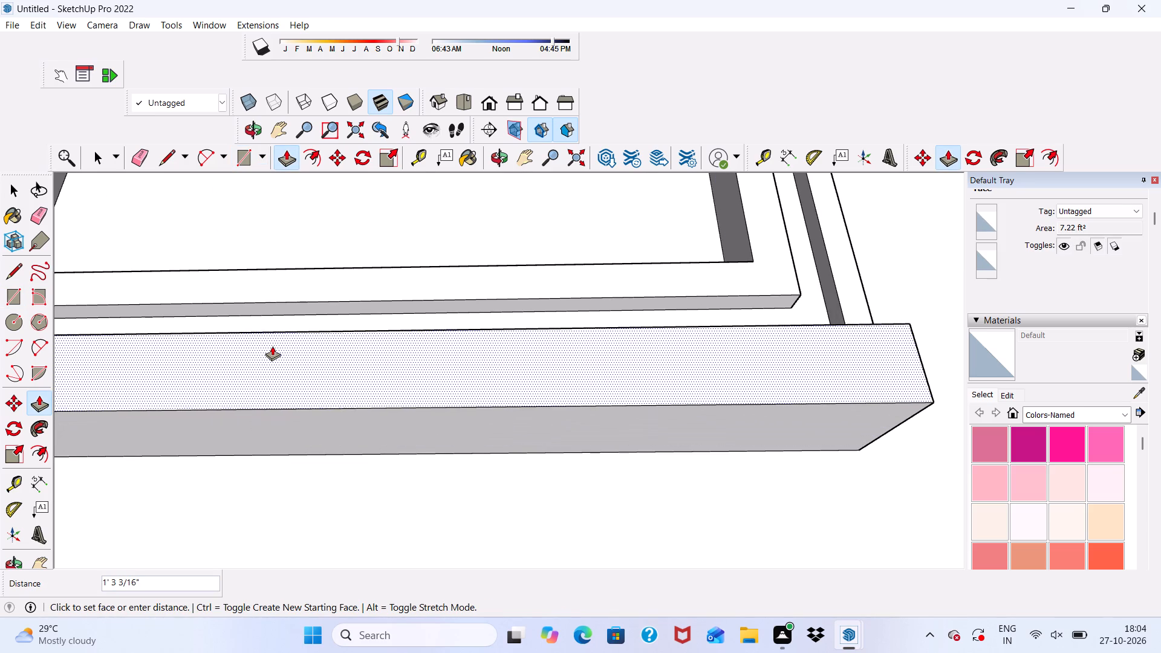
{"action": "type", "text": "1'"}
{"action": "key", "text": "Return"}
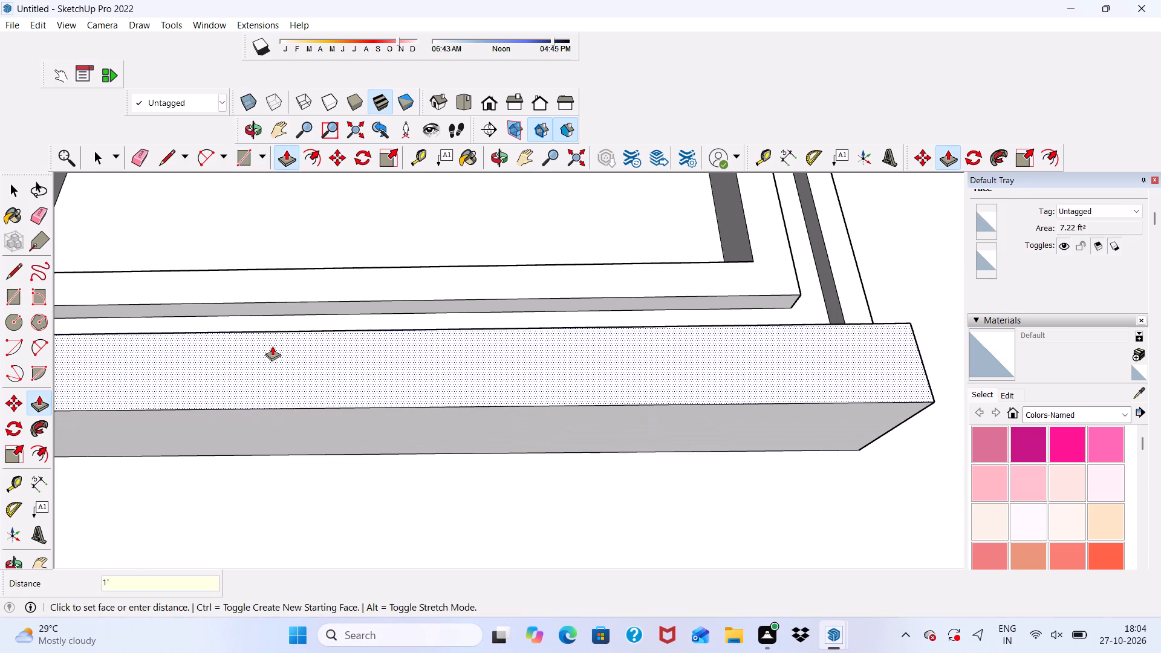
Draw a full-width rectangle about 10' 9/16" by 2 11/16" along the upper edge of the sill block's front face.
{"action": "scroll", "coordinate": [272, 326], "scroll_direction": "down", "scroll_amount": 8}
{"action": "middle_click_drag", "start_coordinate": [273, 326], "coordinate": [244, 423]}
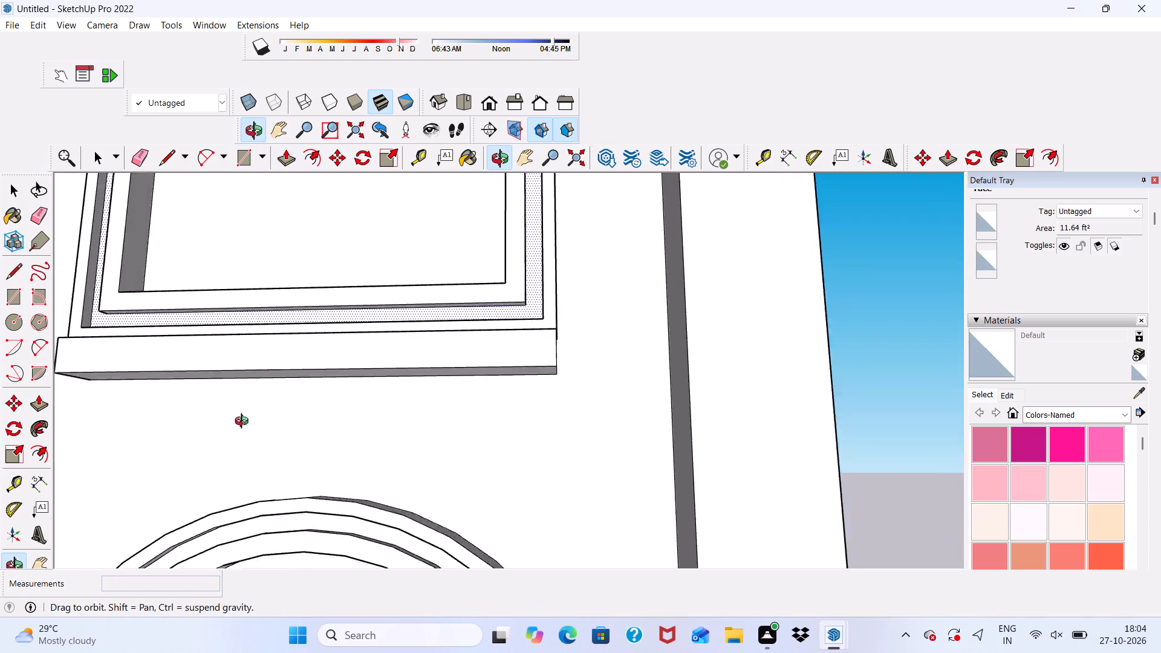
{"action": "middle_click_drag", "start_coordinate": [244, 423], "coordinate": [195, 477]}
{"action": "left_click", "coordinate": [245, 153]}
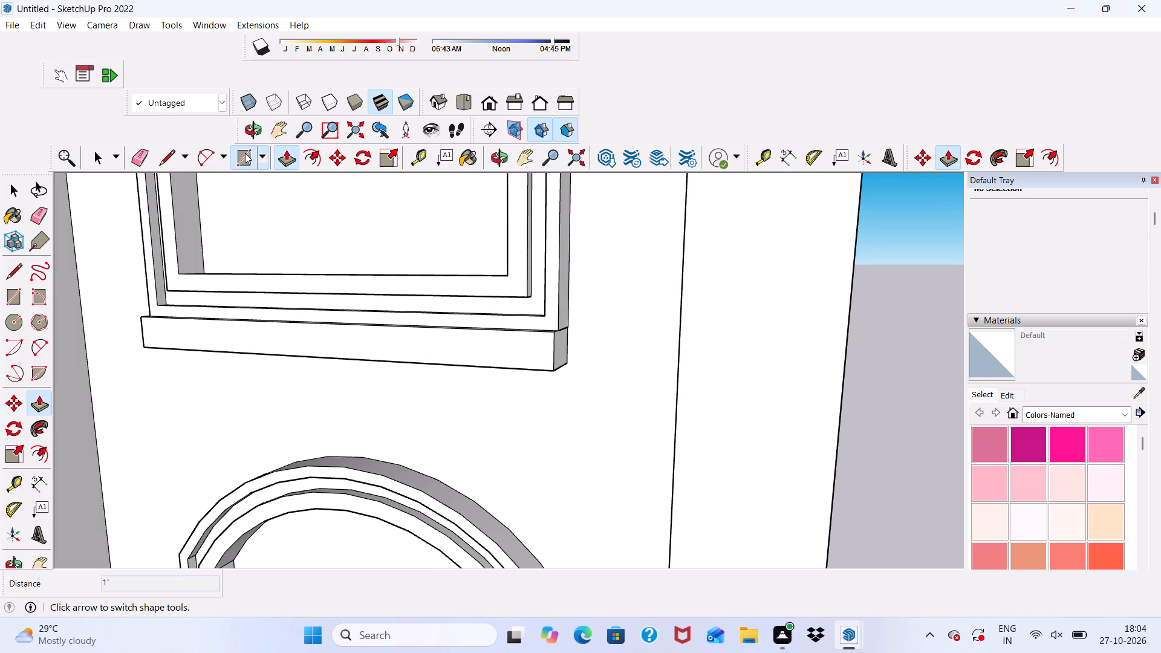
{"action": "scroll", "coordinate": [176, 304], "scroll_direction": "up", "scroll_amount": 9}
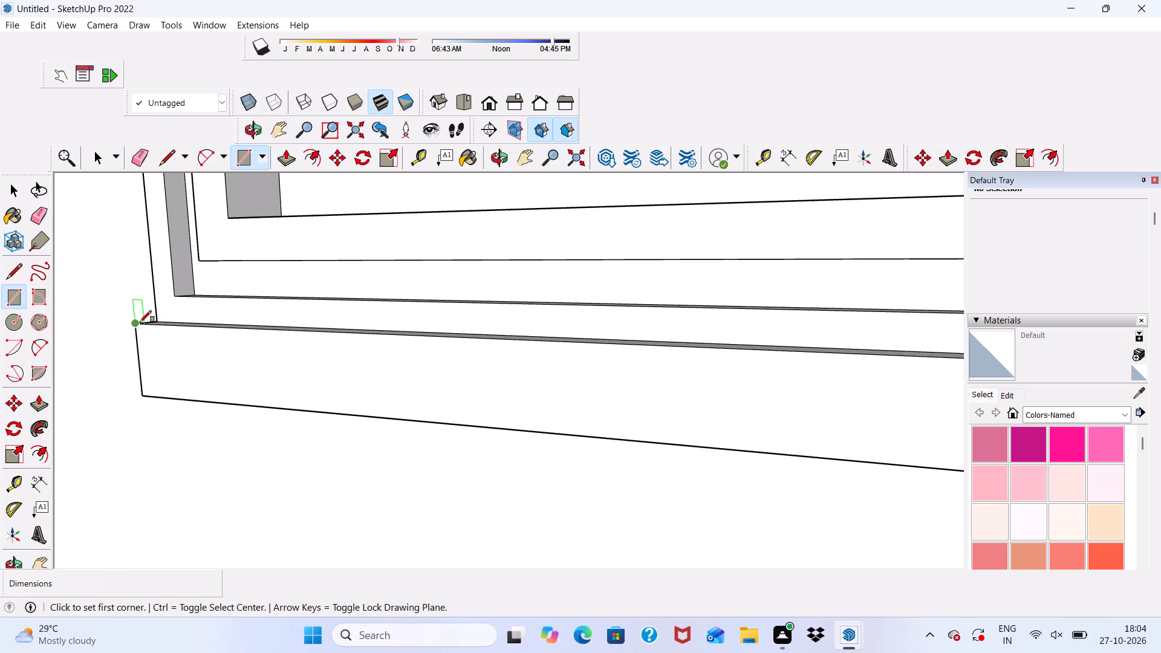
{"action": "left_click", "coordinate": [140, 322]}
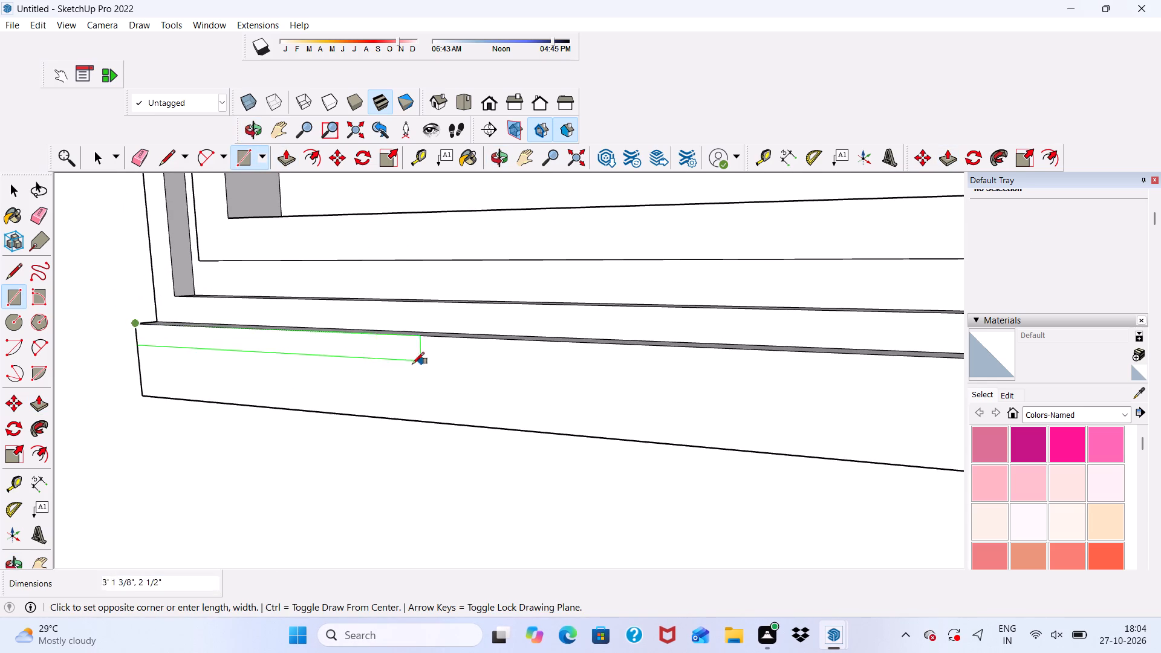
{"action": "scroll", "coordinate": [293, 346], "scroll_direction": "up", "scroll_amount": 1}
{"action": "scroll", "coordinate": [42, 270], "scroll_direction": "down", "scroll_amount": 6}
{"action": "scroll", "coordinate": [546, 419], "scroll_direction": "up", "scroll_amount": 1}
{"action": "scroll", "coordinate": [234, 368], "scroll_direction": "down", "scroll_amount": 12}
{"action": "scroll", "coordinate": [605, 394], "scroll_direction": "up", "scroll_amount": 8}
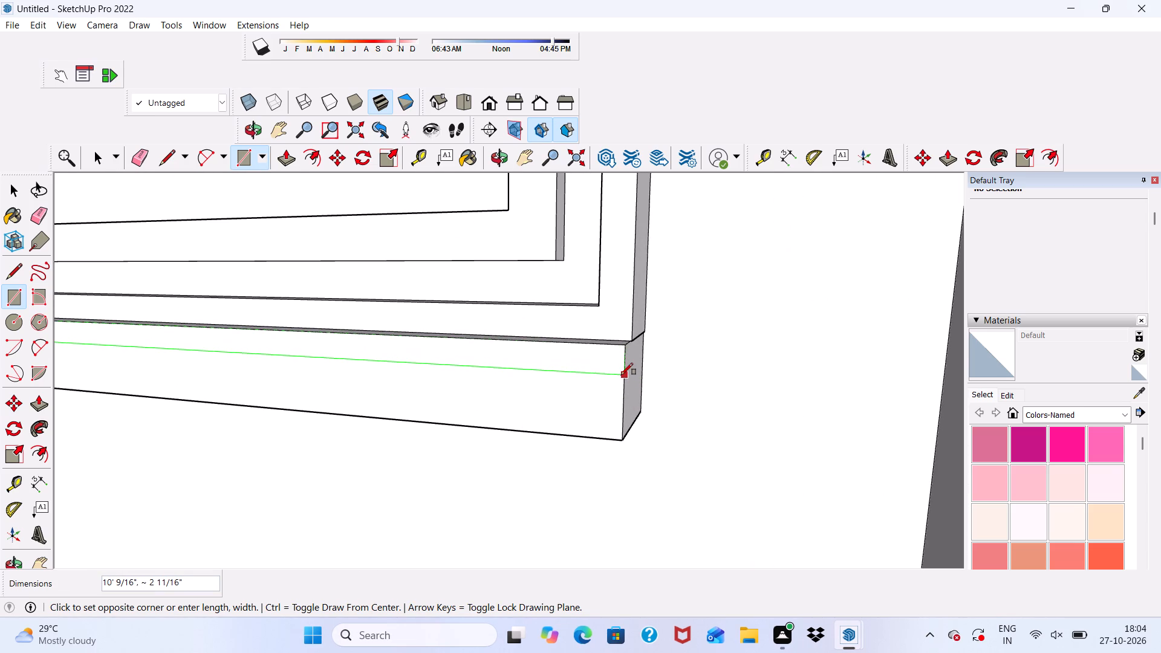
{"action": "left_click", "coordinate": [621, 375]}
Draw a full-width rectangle about 10' 9/16" by 2 1/4" along the lower edge of the sill block's front face.
{"action": "scroll", "coordinate": [620, 364], "scroll_direction": "down", "scroll_amount": 13}
{"action": "scroll", "coordinate": [264, 415], "scroll_direction": "up", "scroll_amount": 5}
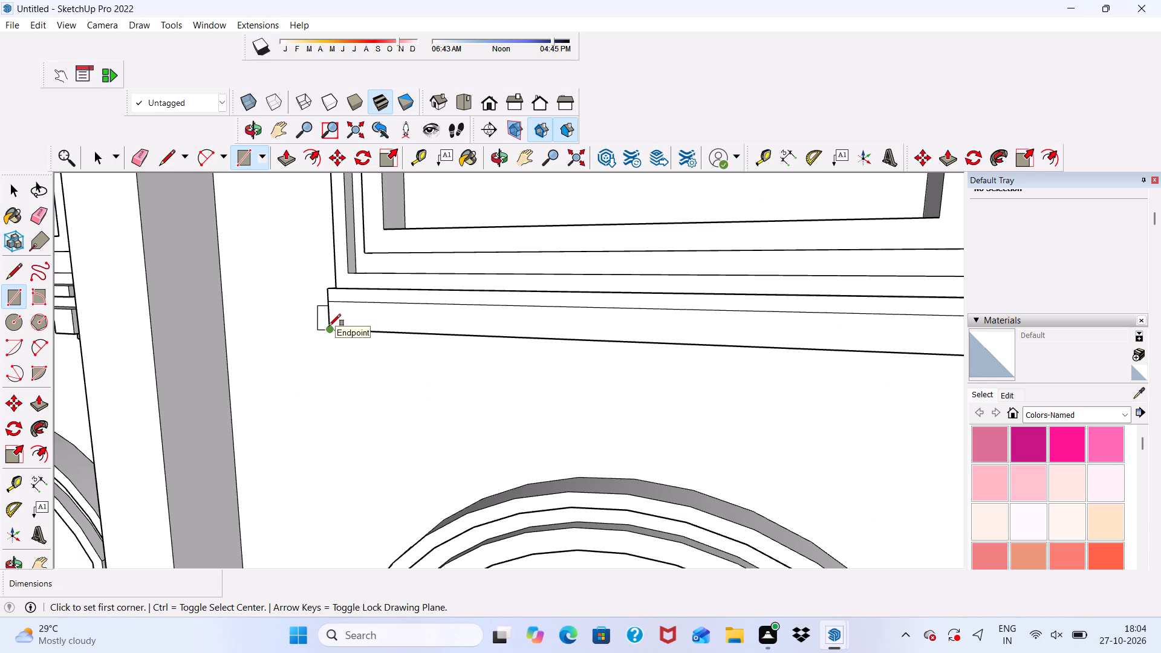
{"action": "scroll", "coordinate": [329, 326], "scroll_direction": "up", "scroll_amount": 5}
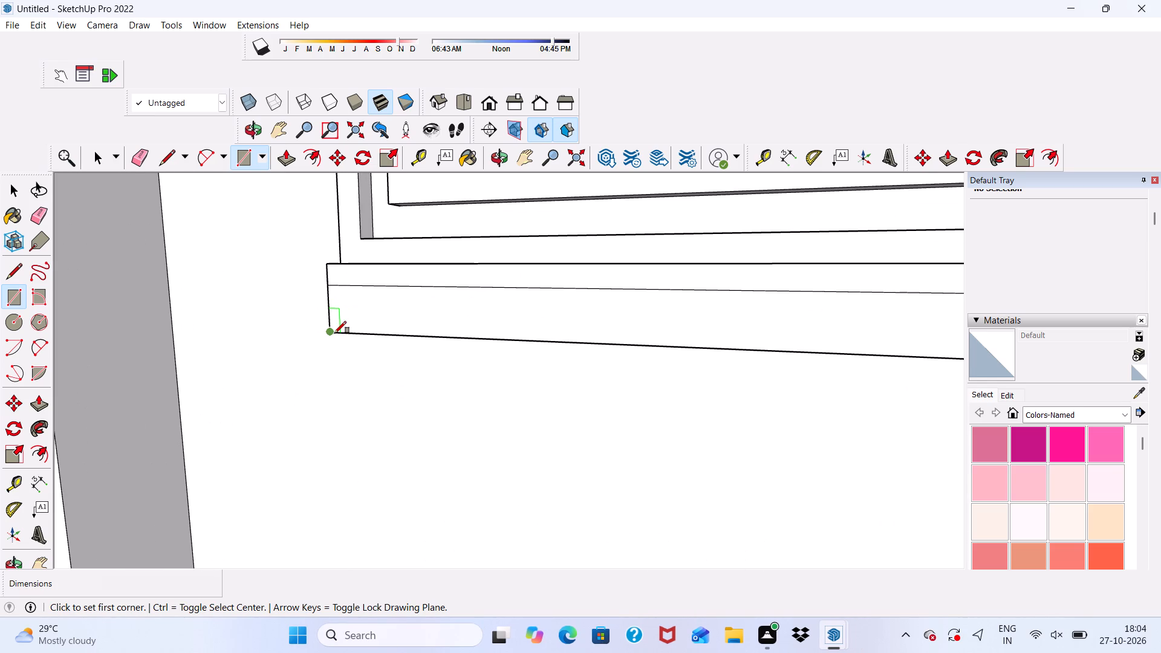
{"action": "scroll", "coordinate": [363, 328], "scroll_direction": "up", "scroll_amount": 4}
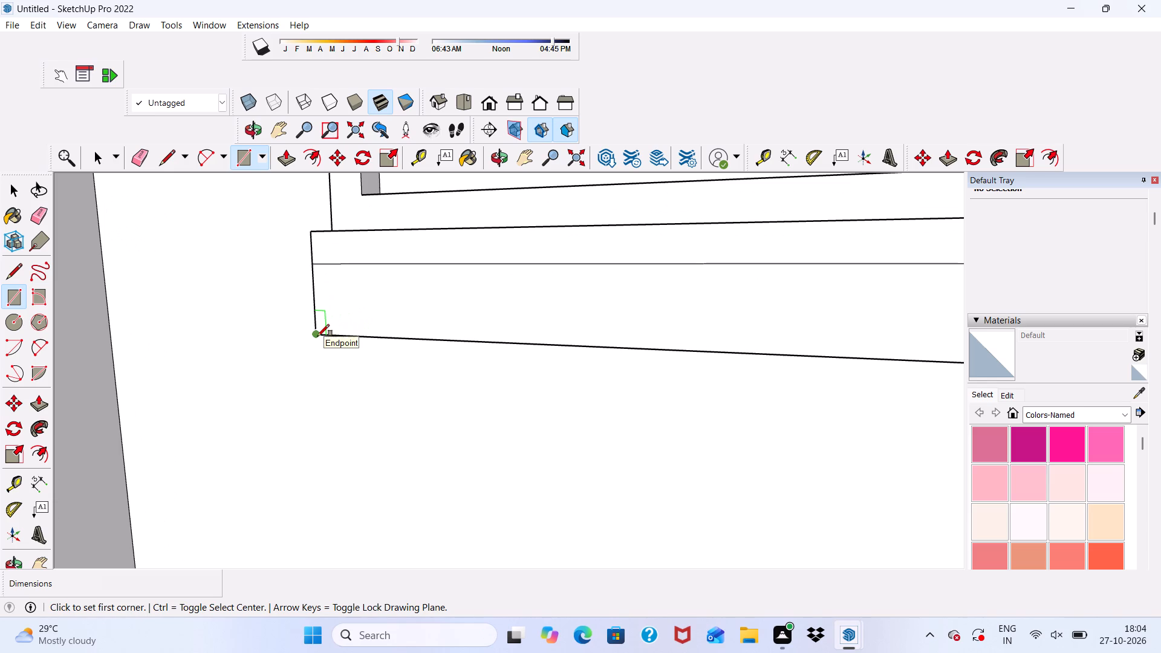
{"action": "left_click", "coordinate": [317, 336]}
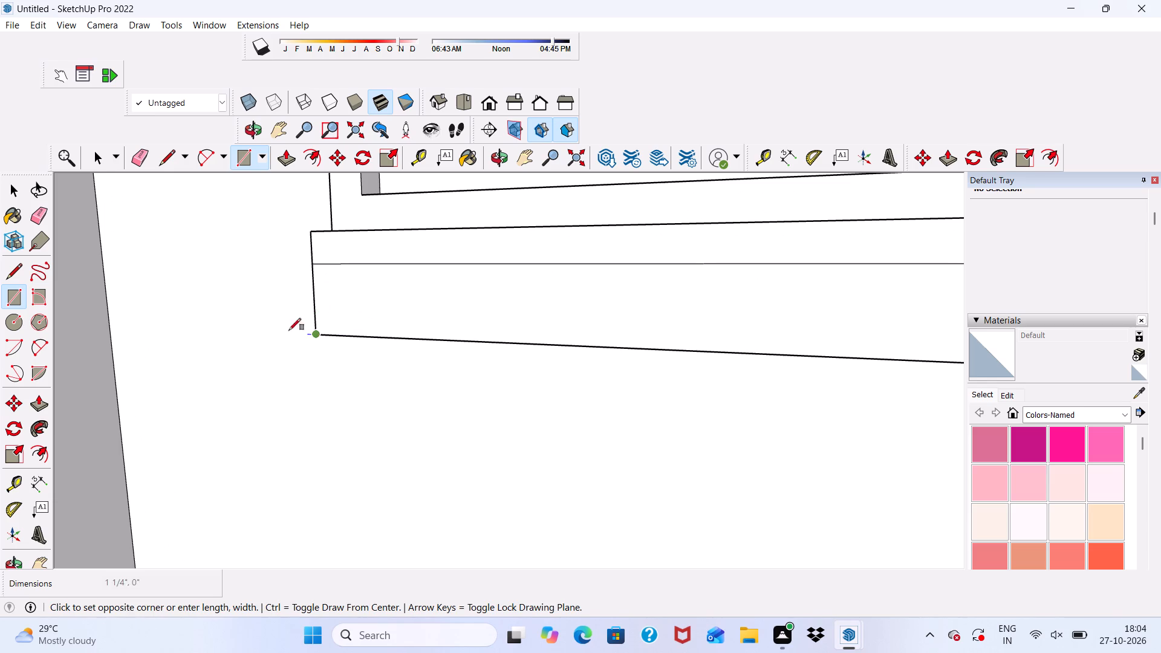
{"action": "scroll", "coordinate": [266, 330], "scroll_direction": "down", "scroll_amount": 6}
{"action": "scroll", "coordinate": [213, 322], "scroll_direction": "down", "scroll_amount": 5}
{"action": "scroll", "coordinate": [677, 330], "scroll_direction": "up", "scroll_amount": 5}
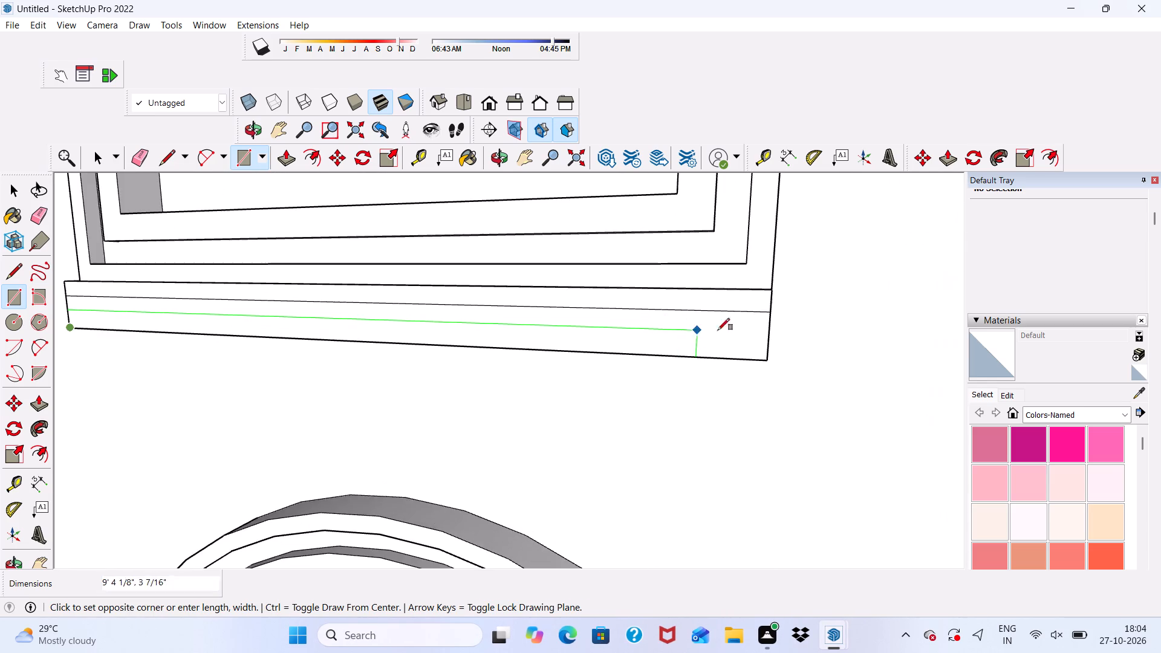
{"action": "scroll", "coordinate": [752, 333], "scroll_direction": "up", "scroll_amount": 3}
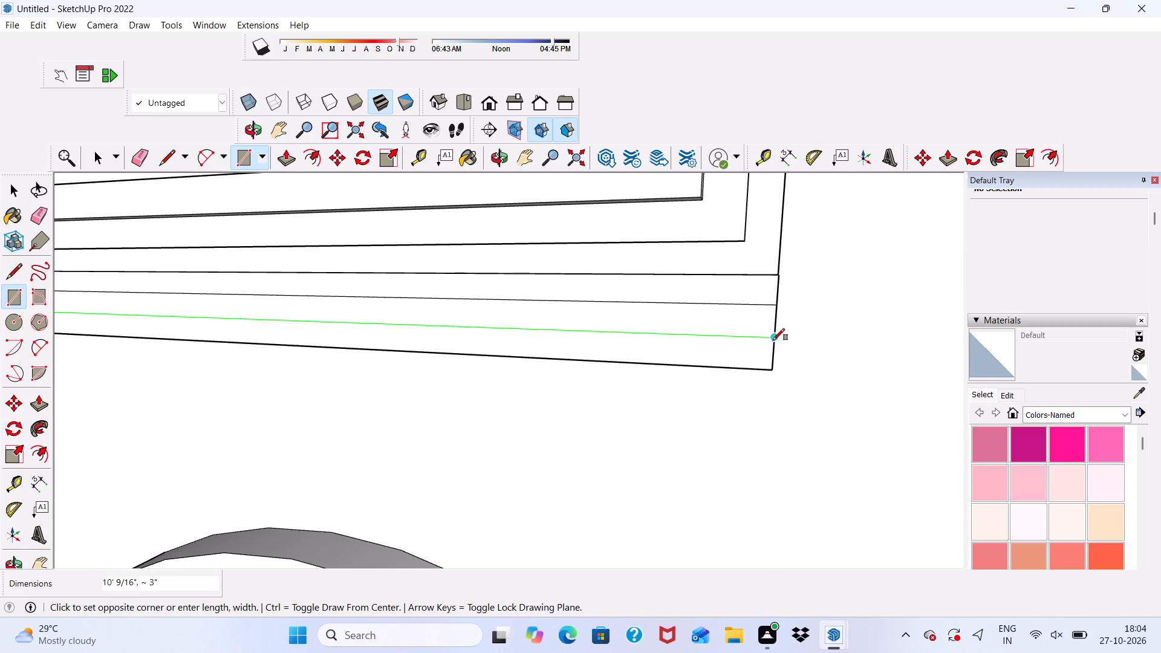
{"action": "scroll", "coordinate": [772, 345], "scroll_direction": "up", "scroll_amount": 3}
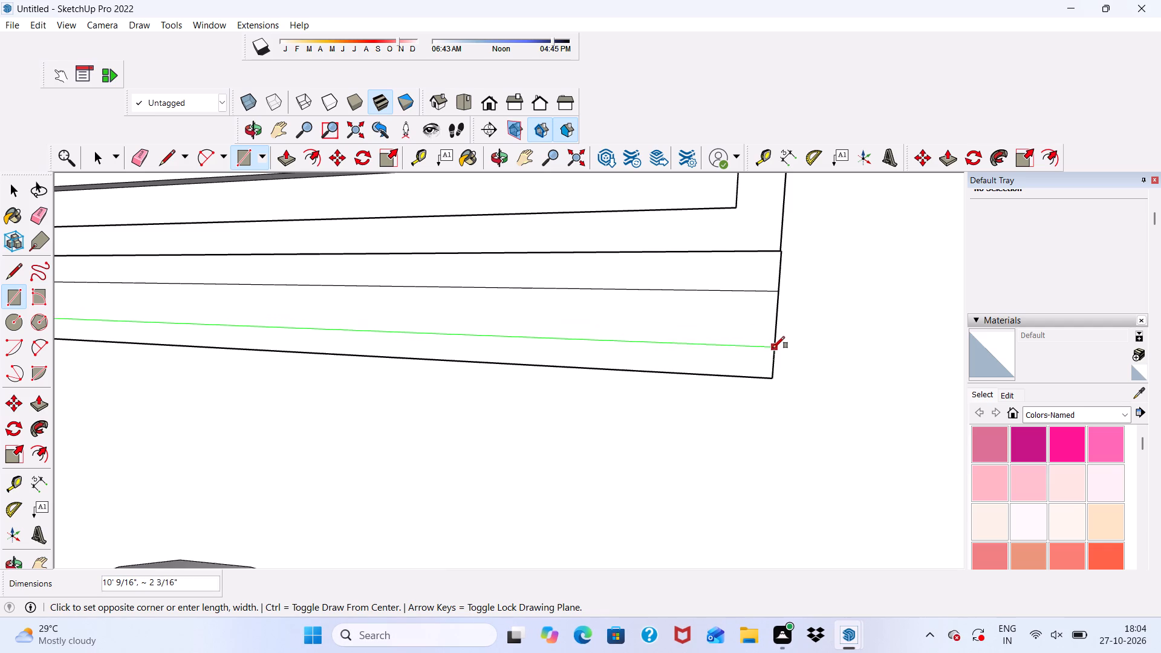
{"action": "scroll", "coordinate": [773, 349], "scroll_direction": "up", "scroll_amount": 2}
{"action": "left_click", "coordinate": [773, 345]}
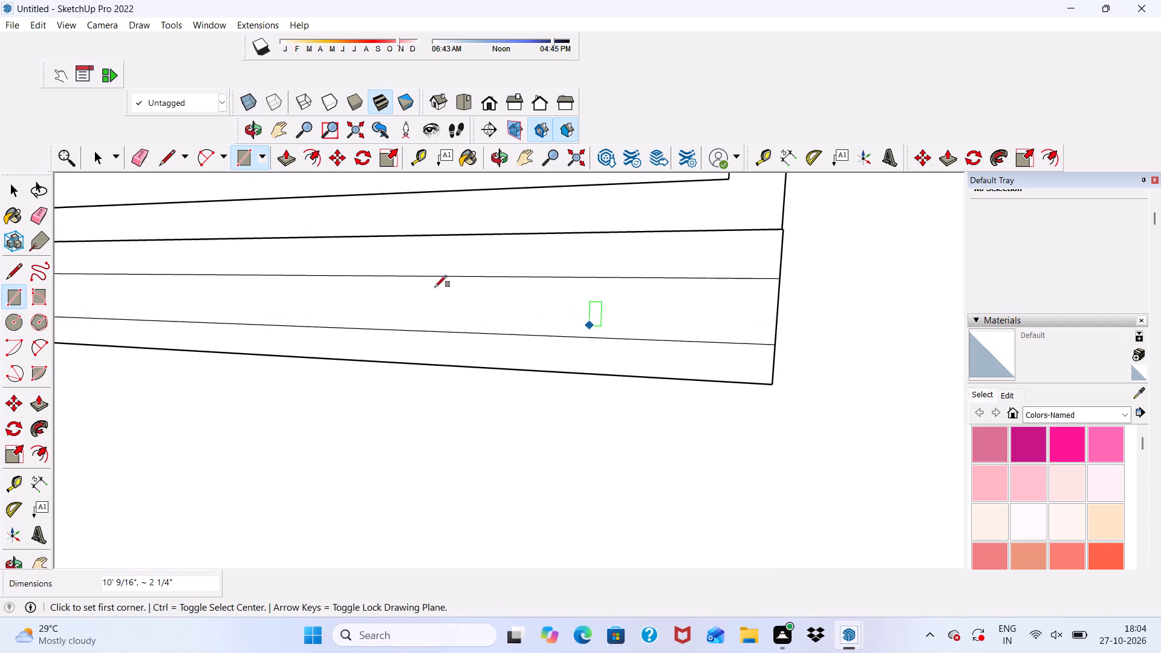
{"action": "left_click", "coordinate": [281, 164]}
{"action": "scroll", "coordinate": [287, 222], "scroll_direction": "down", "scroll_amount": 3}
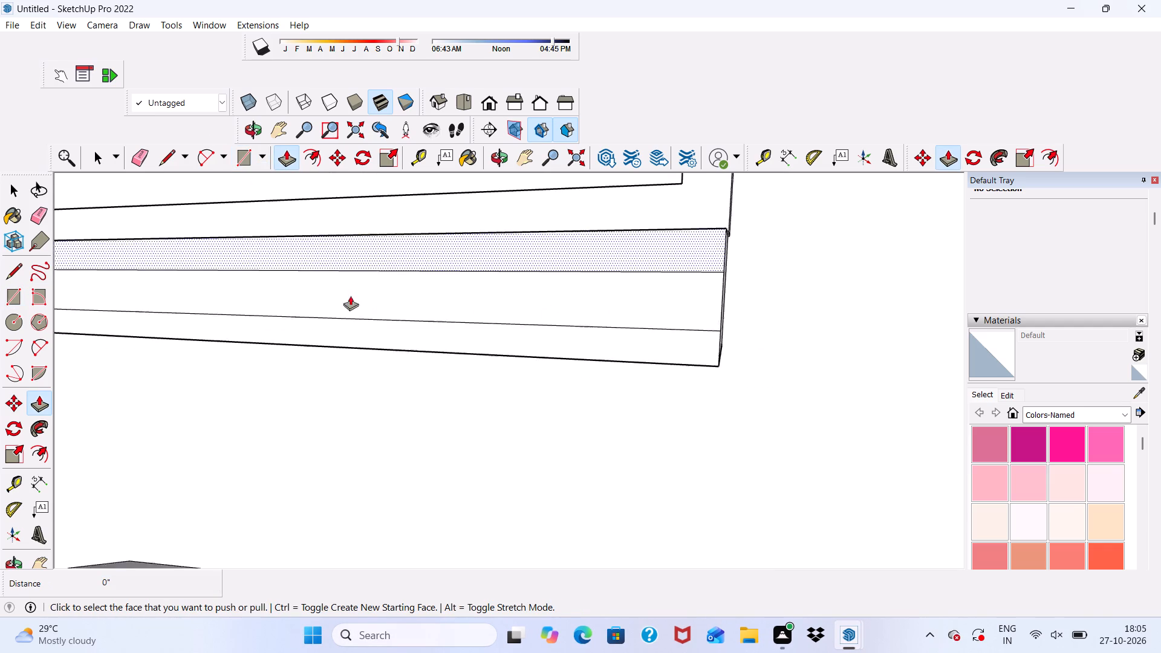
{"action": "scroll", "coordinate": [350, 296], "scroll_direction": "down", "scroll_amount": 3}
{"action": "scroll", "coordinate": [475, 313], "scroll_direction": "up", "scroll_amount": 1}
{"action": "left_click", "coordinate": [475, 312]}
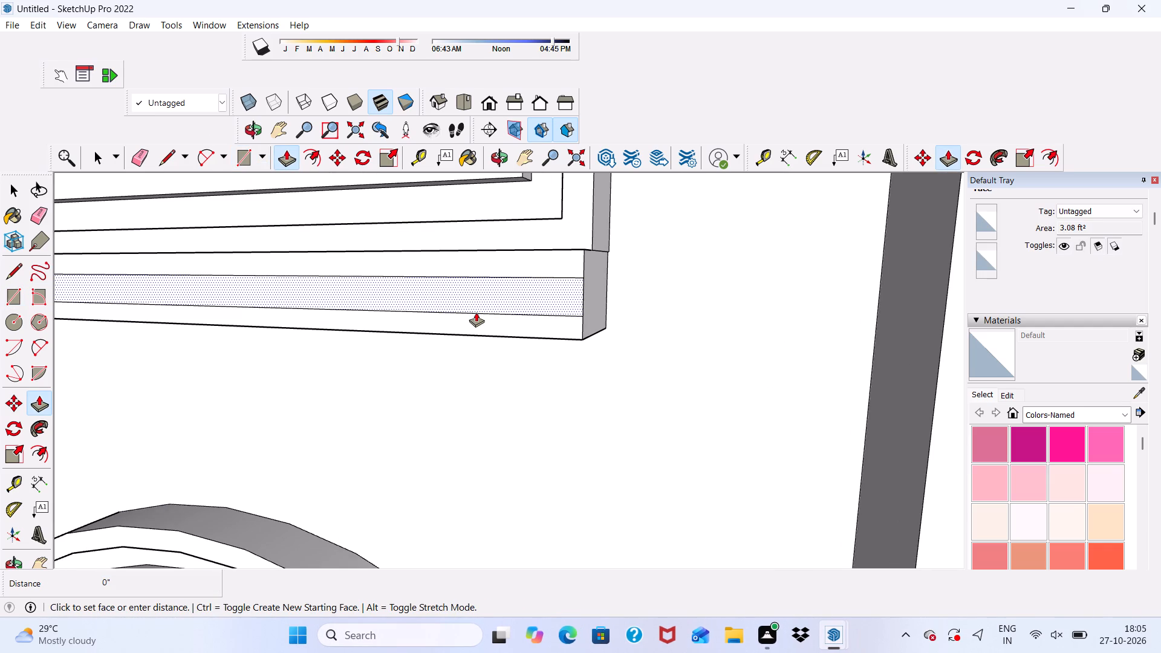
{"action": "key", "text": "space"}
Push/Pull the lower strip of the sill's front face outward 6".
{"action": "scroll", "coordinate": [476, 312], "scroll_direction": "up", "scroll_amount": 1}
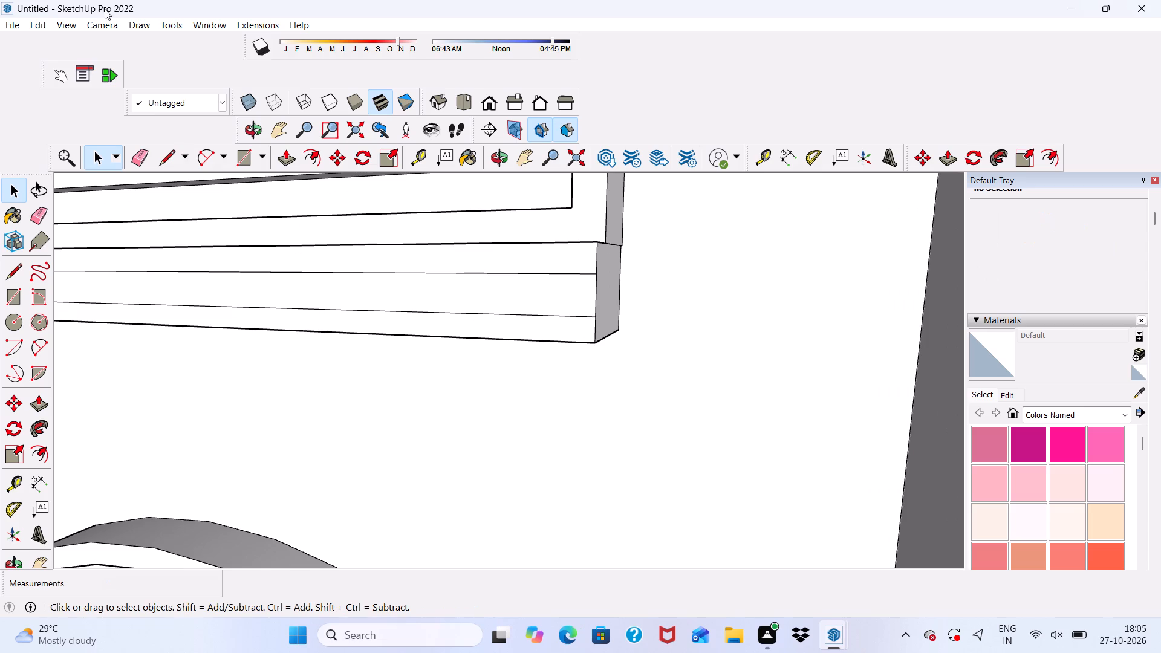
{"action": "left_click", "coordinate": [288, 151]}
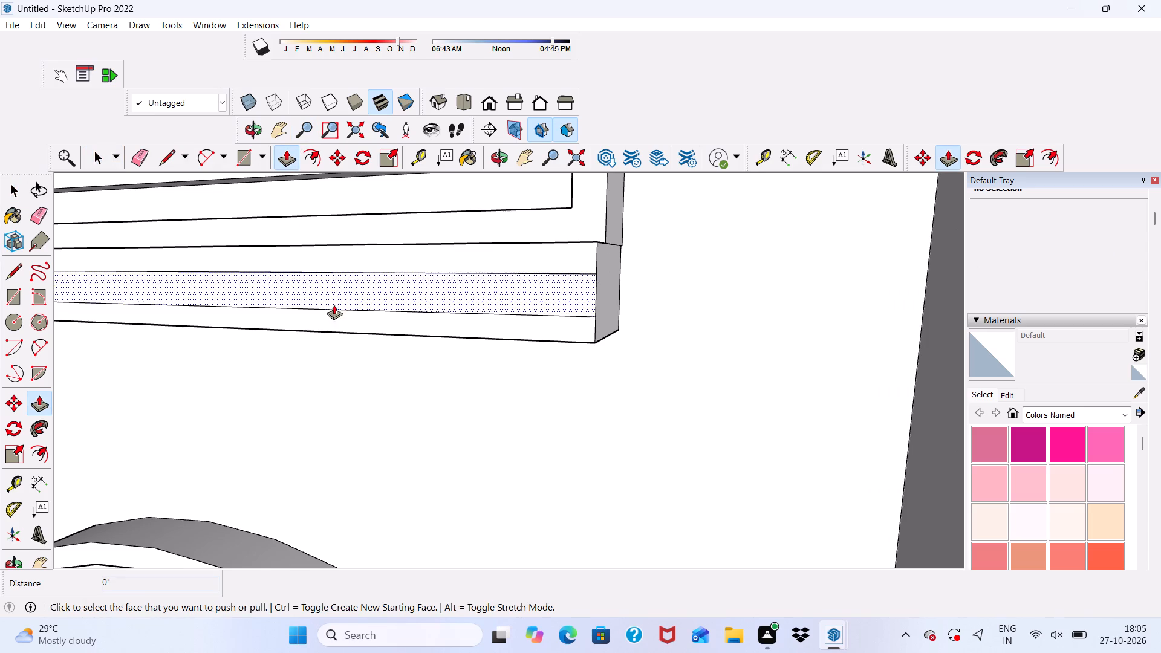
{"action": "left_click", "coordinate": [334, 320]}
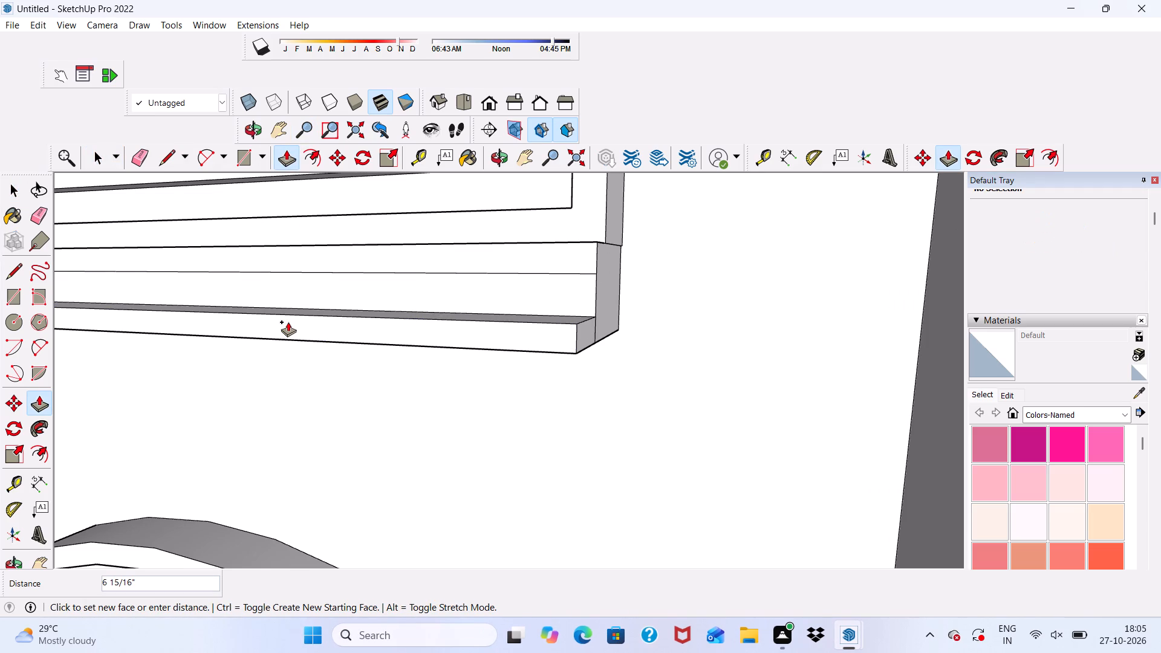
{"action": "key", "text": "6"}
{"action": "key", "text": "shift+quotedbl"}
{"action": "key", "text": "Return"}
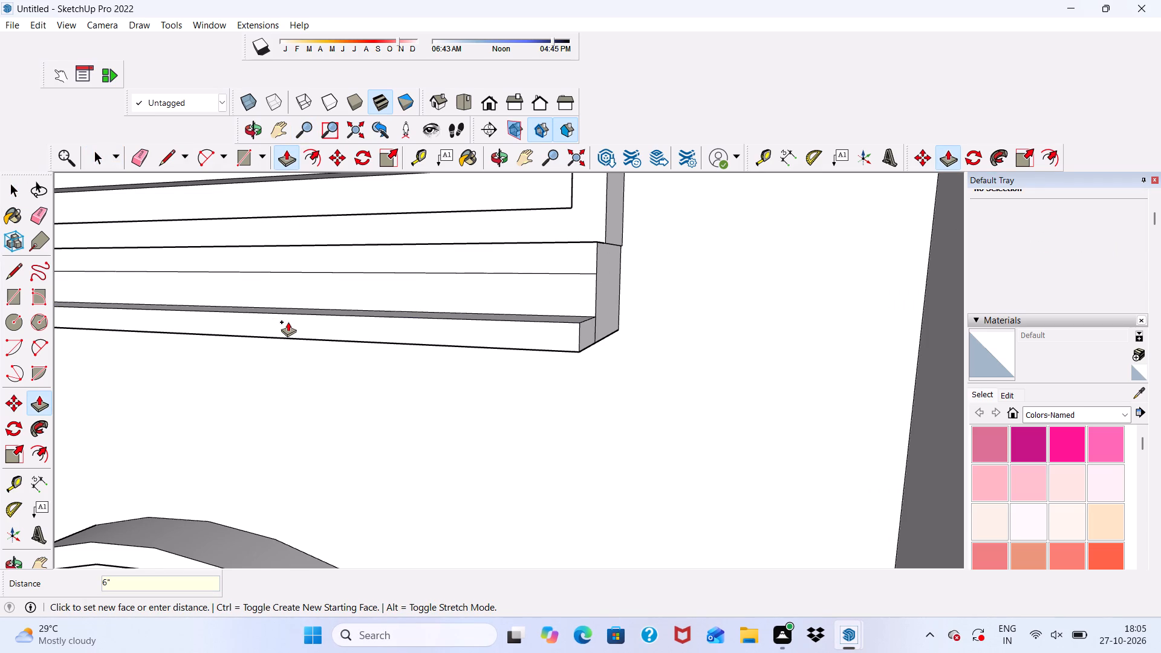
Push/Pull the upper strip of the sill's front face outward 6".
{"action": "scroll", "coordinate": [594, 259], "scroll_direction": "up", "scroll_amount": 3}
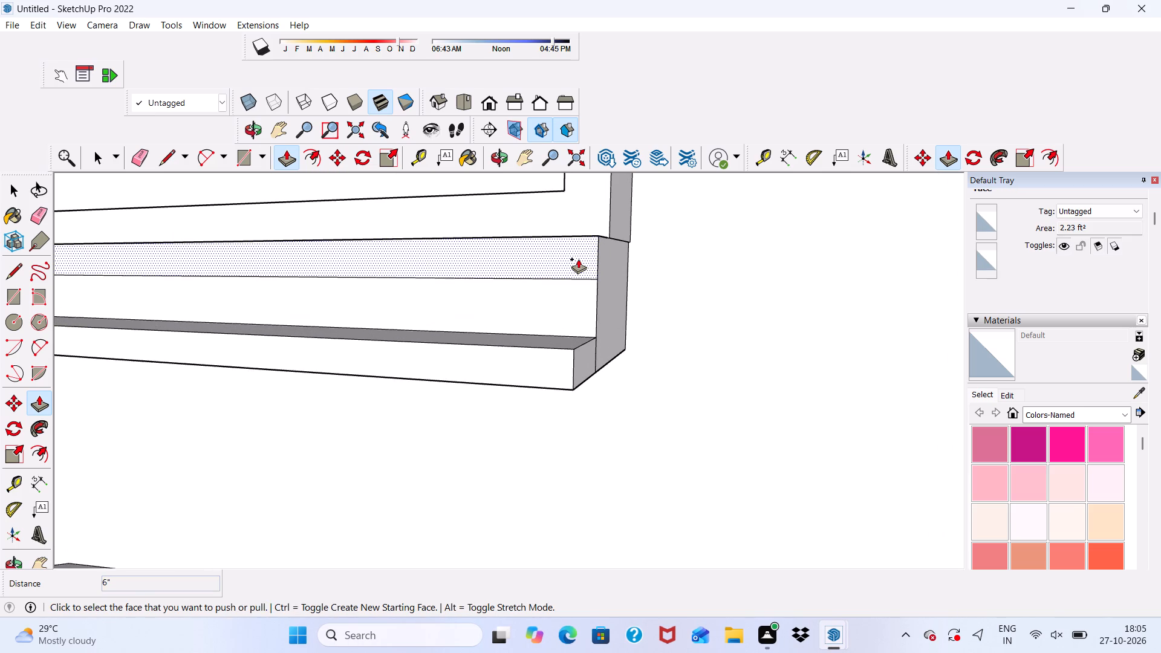
{"action": "left_click", "coordinate": [578, 259]}
{"action": "key", "text": "6"}
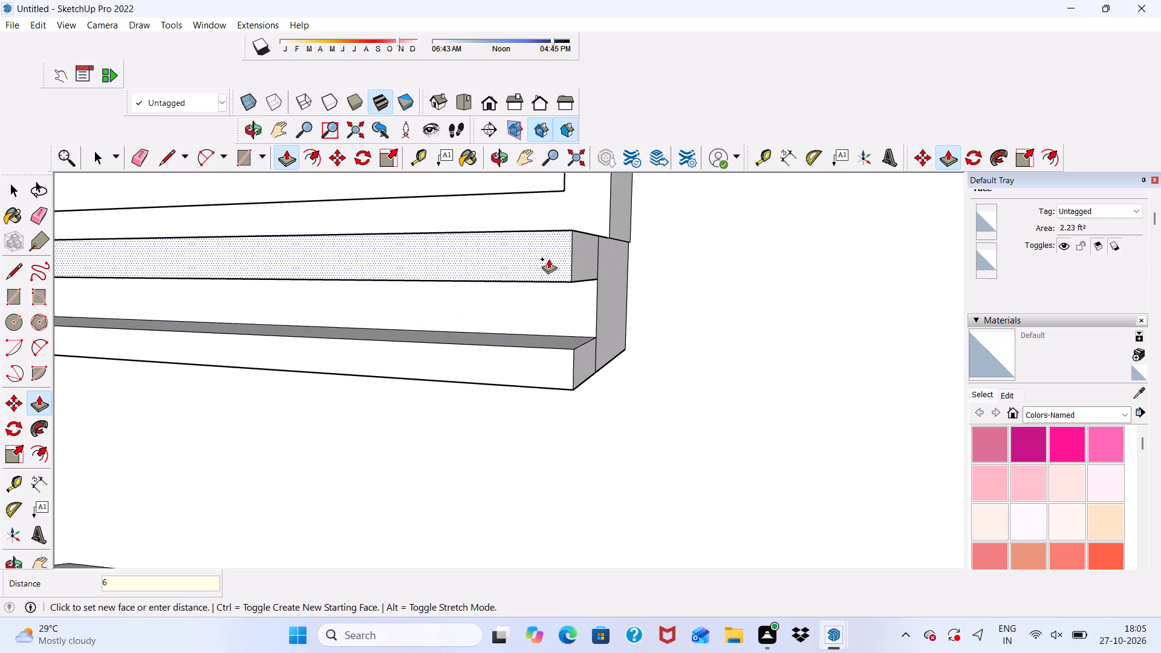
{"action": "key", "text": "shift+quotedbl"}
{"action": "key", "text": "Return"}
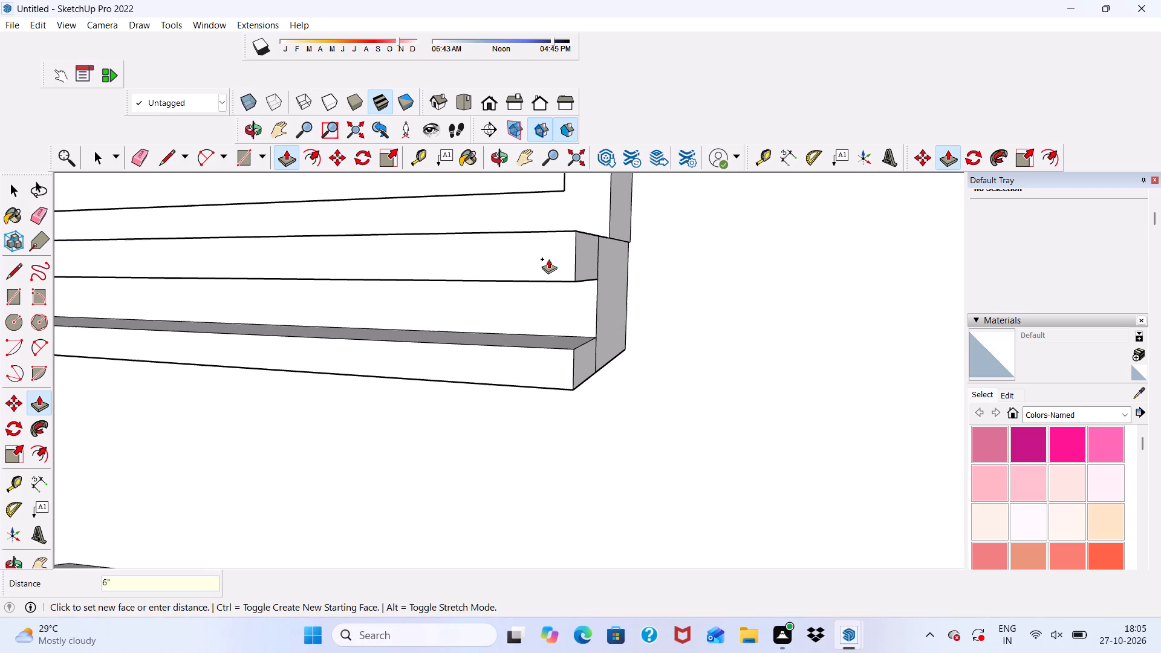
Push/Pull the end face of the sill's upper strip outward about 1 15/16" at the facade's right-hand end.
{"action": "scroll", "coordinate": [540, 246], "scroll_direction": "down", "scroll_amount": 5}
{"action": "middle_click_drag", "start_coordinate": [580, 306], "coordinate": [448, 336]}
{"action": "scroll", "coordinate": [466, 278], "scroll_direction": "up", "scroll_amount": 7}
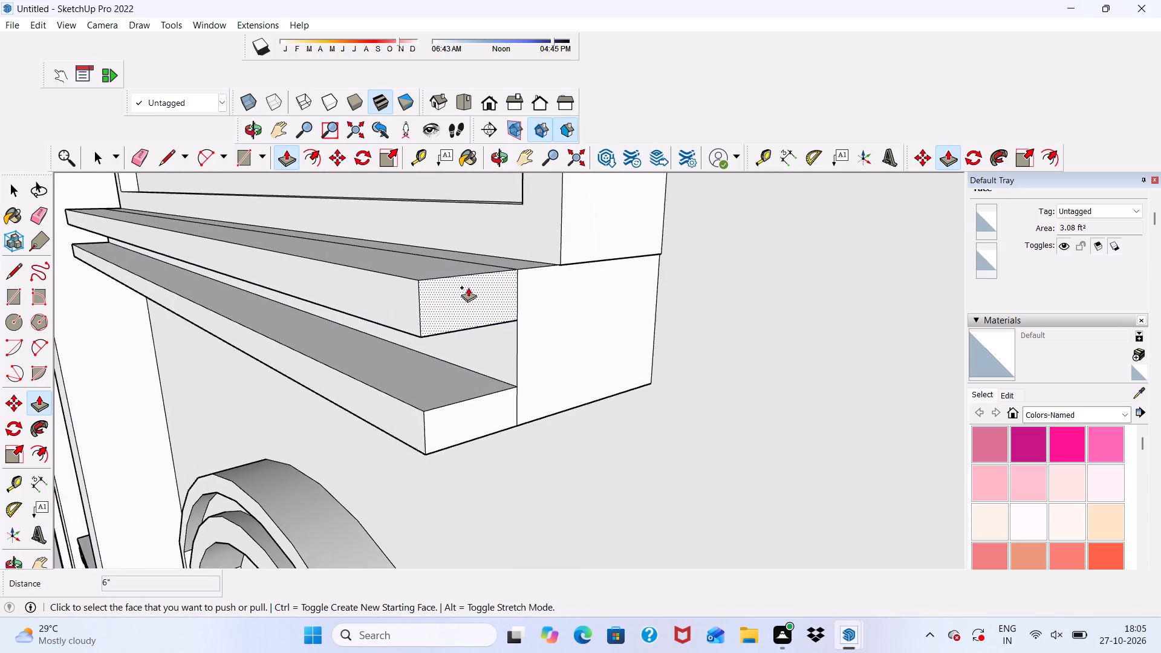
{"action": "scroll", "coordinate": [468, 287], "scroll_direction": "up", "scroll_amount": 4}
{"action": "left_click", "coordinate": [471, 306]}
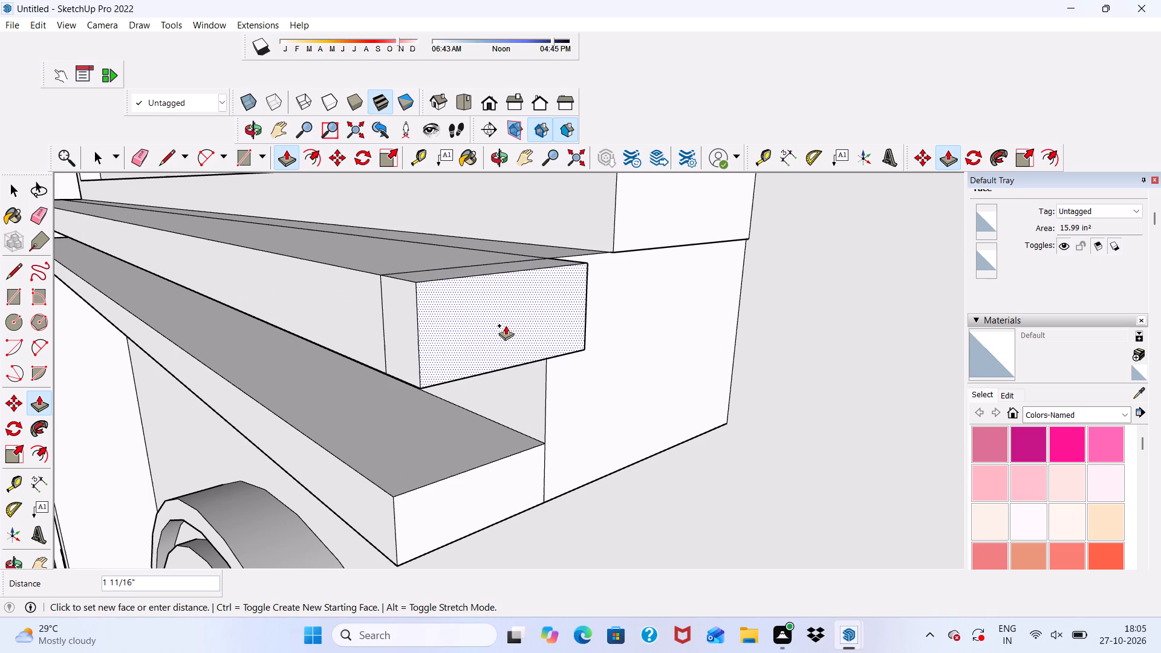
{"action": "left_click", "coordinate": [509, 337]}
Push/Pull the rear face of the upper strip's right-end overhang 1' back to the wall.
{"action": "middle_click_drag", "start_coordinate": [552, 313], "coordinate": [551, 328]}
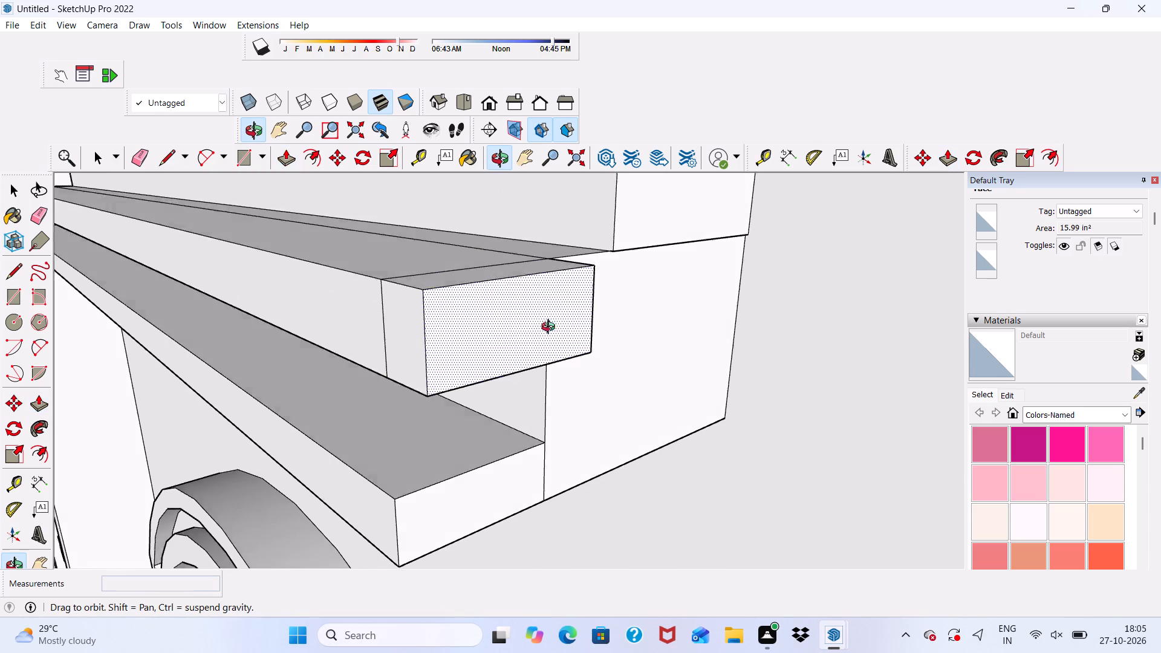
{"action": "middle_click_drag", "start_coordinate": [551, 328], "coordinate": [297, 371]}
{"action": "scroll", "coordinate": [499, 331], "scroll_direction": "up", "scroll_amount": 7}
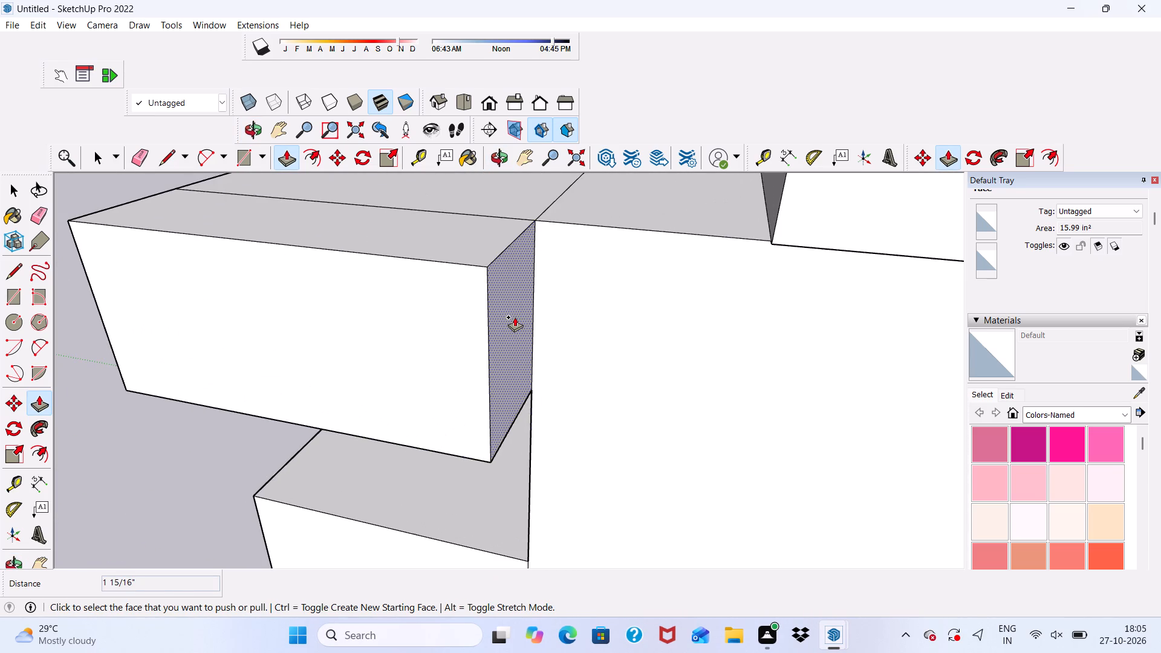
{"action": "left_click", "coordinate": [515, 317]}
{"action": "scroll", "coordinate": [514, 317], "scroll_direction": "down", "scroll_amount": 6}
{"action": "scroll", "coordinate": [454, 293], "scroll_direction": "down", "scroll_amount": 9}
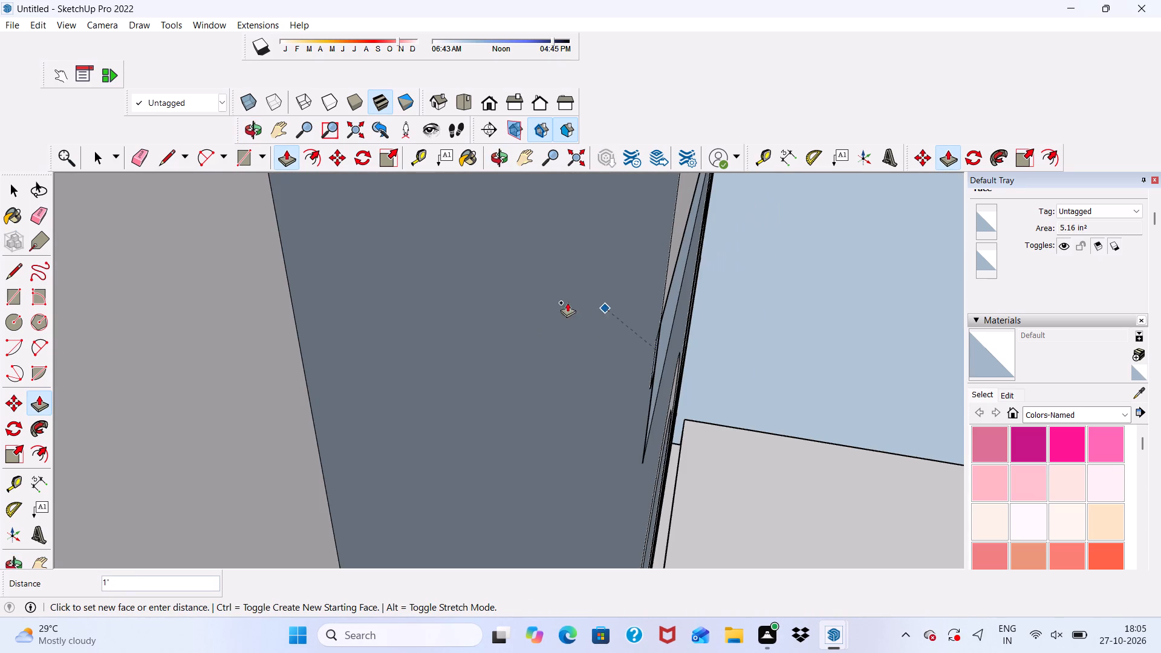
{"action": "left_click", "coordinate": [493, 104]}
{"action": "scroll", "coordinate": [503, 212], "scroll_direction": "down", "scroll_amount": 5}
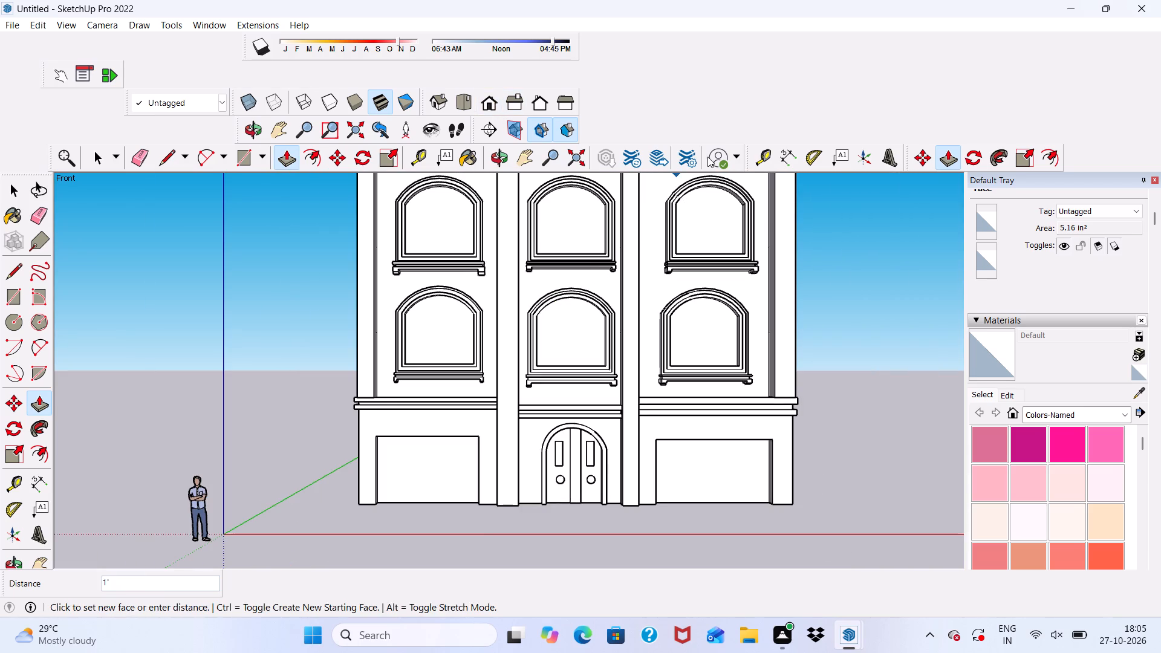
{"action": "scroll", "coordinate": [758, 128], "scroll_direction": "up", "scroll_amount": 5}
{"action": "scroll", "coordinate": [740, 178], "scroll_direction": "down", "scroll_amount": 11}
{"action": "scroll", "coordinate": [675, 241], "scroll_direction": "up", "scroll_amount": 20}
{"action": "scroll", "coordinate": [675, 241], "scroll_direction": "up", "scroll_amount": 1}
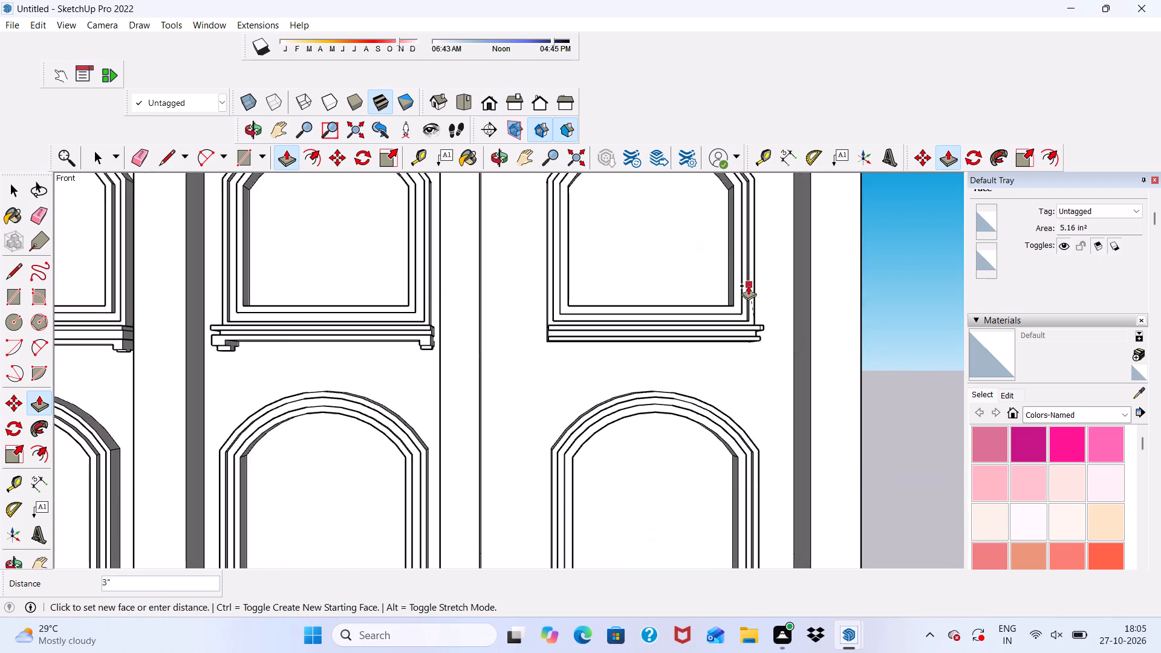
{"action": "scroll", "coordinate": [748, 285], "scroll_direction": "up", "scroll_amount": 3}
{"action": "middle_click_drag", "start_coordinate": [760, 296], "coordinate": [454, 359]}
{"action": "scroll", "coordinate": [686, 408], "scroll_direction": "up", "scroll_amount": 8}
{"action": "scroll", "coordinate": [570, 381], "scroll_direction": "down", "scroll_amount": 1}
{"action": "middle_click_drag", "start_coordinate": [569, 391], "coordinate": [613, 391]}
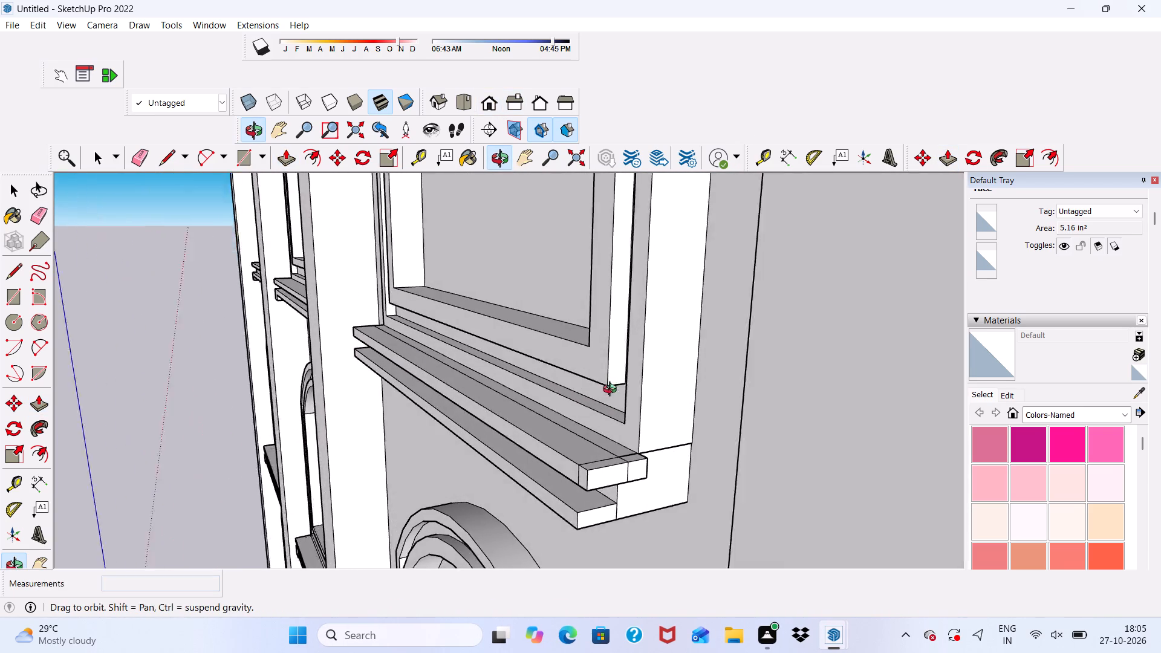
{"action": "middle_click_drag", "start_coordinate": [613, 391], "coordinate": [622, 394]}
{"action": "scroll", "coordinate": [482, 365], "scroll_direction": "up", "scroll_amount": 1}
{"action": "scroll", "coordinate": [707, 318], "scroll_direction": "down", "scroll_amount": 1}
{"action": "scroll", "coordinate": [894, 463], "scroll_direction": "up", "scroll_amount": 2}
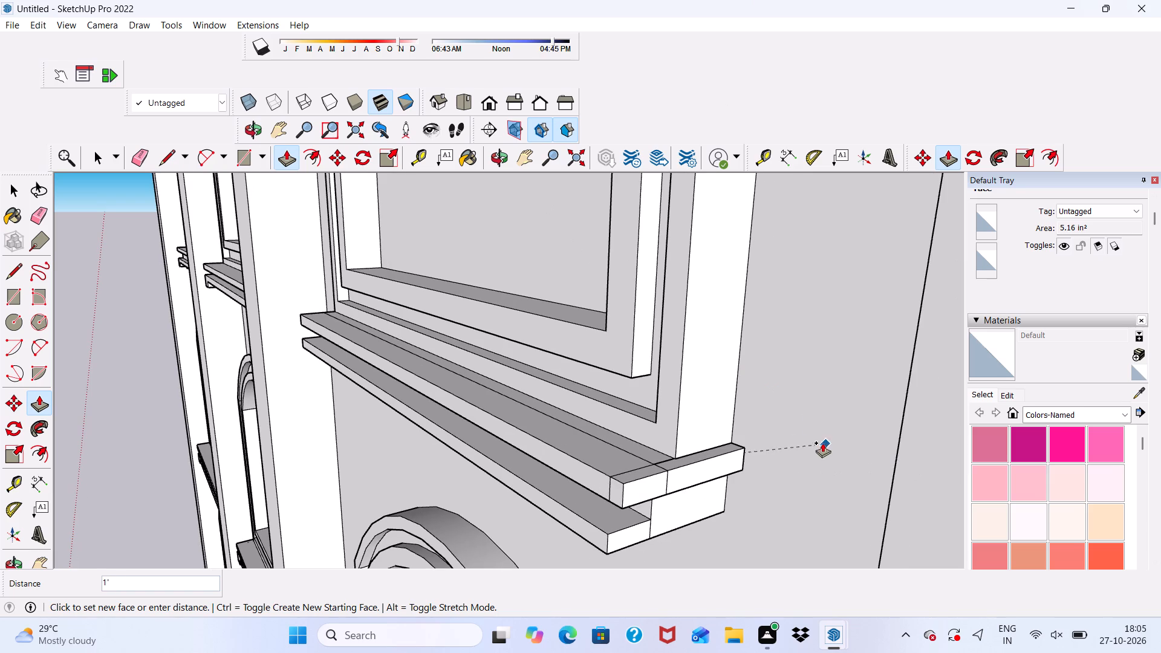
{"action": "left_click", "coordinate": [735, 423]}
Push/Pull the right end face of the sill's lower strip outward about 1 11/16".
{"action": "scroll", "coordinate": [631, 552], "scroll_direction": "up", "scroll_amount": 4}
{"action": "scroll", "coordinate": [639, 486], "scroll_direction": "down", "scroll_amount": 5}
{"action": "scroll", "coordinate": [639, 527], "scroll_direction": "up", "scroll_amount": 7}
{"action": "left_click", "coordinate": [624, 490]}
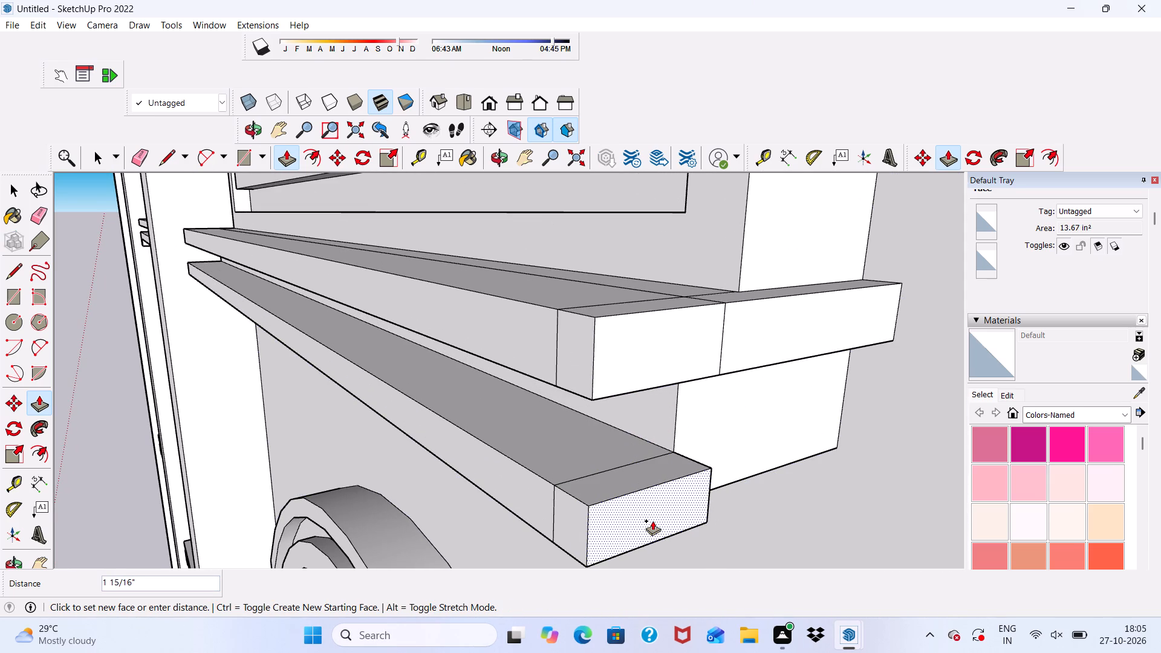
{"action": "left_click", "coordinate": [649, 519]}
Push/Pull the rear face of the lower strip's right-end overhang 1' back to the wall.
{"action": "scroll", "coordinate": [692, 479], "scroll_direction": "up", "scroll_amount": 5}
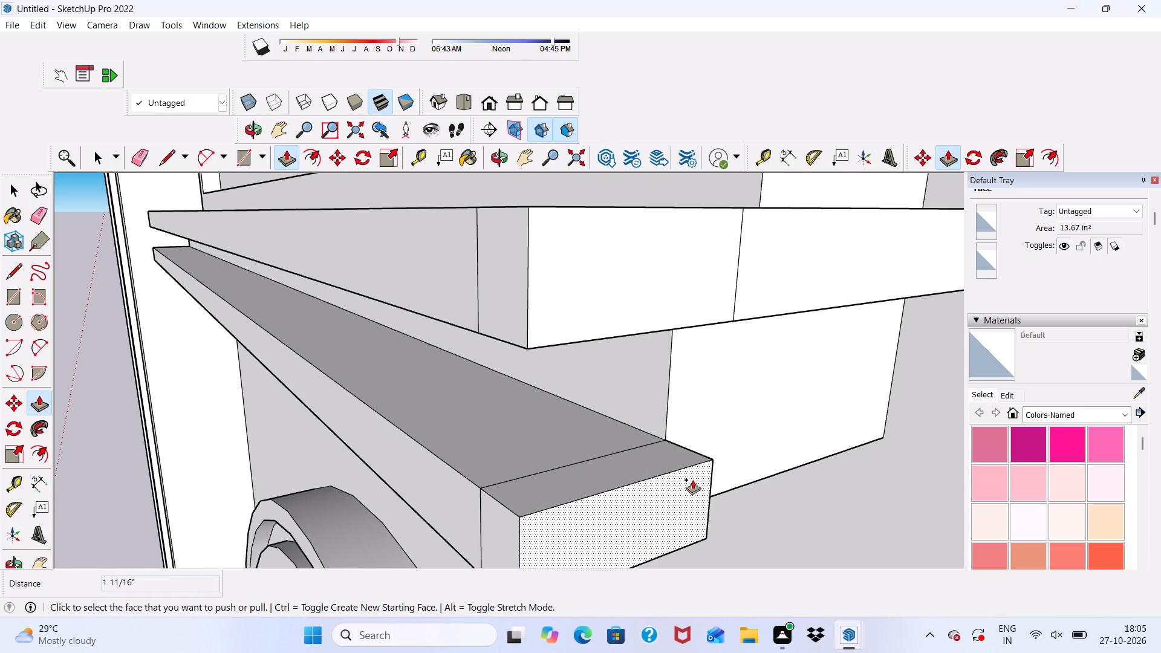
{"action": "scroll", "coordinate": [692, 479], "scroll_direction": "down", "scroll_amount": 1}
{"action": "middle_click_drag", "start_coordinate": [692, 479], "coordinate": [462, 472]}
{"action": "scroll", "coordinate": [592, 529], "scroll_direction": "up", "scroll_amount": 8}
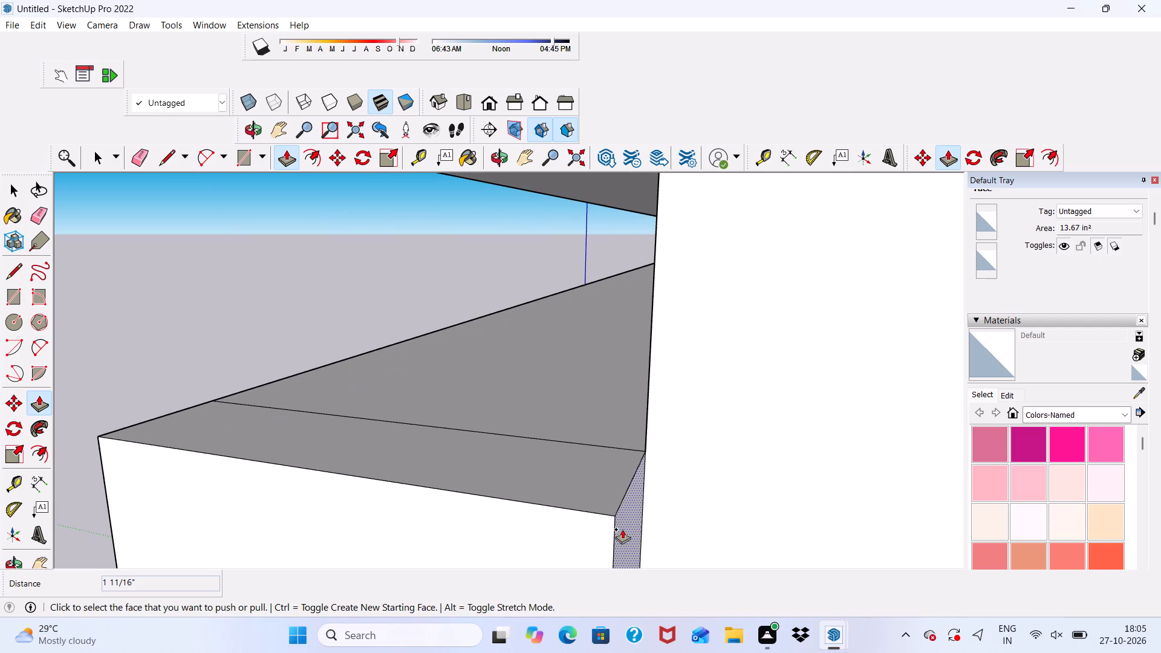
{"action": "left_click", "coordinate": [622, 529]}
{"action": "scroll", "coordinate": [688, 488], "scroll_direction": "down", "scroll_amount": 5}
{"action": "scroll", "coordinate": [646, 377], "scroll_direction": "down", "scroll_amount": 16}
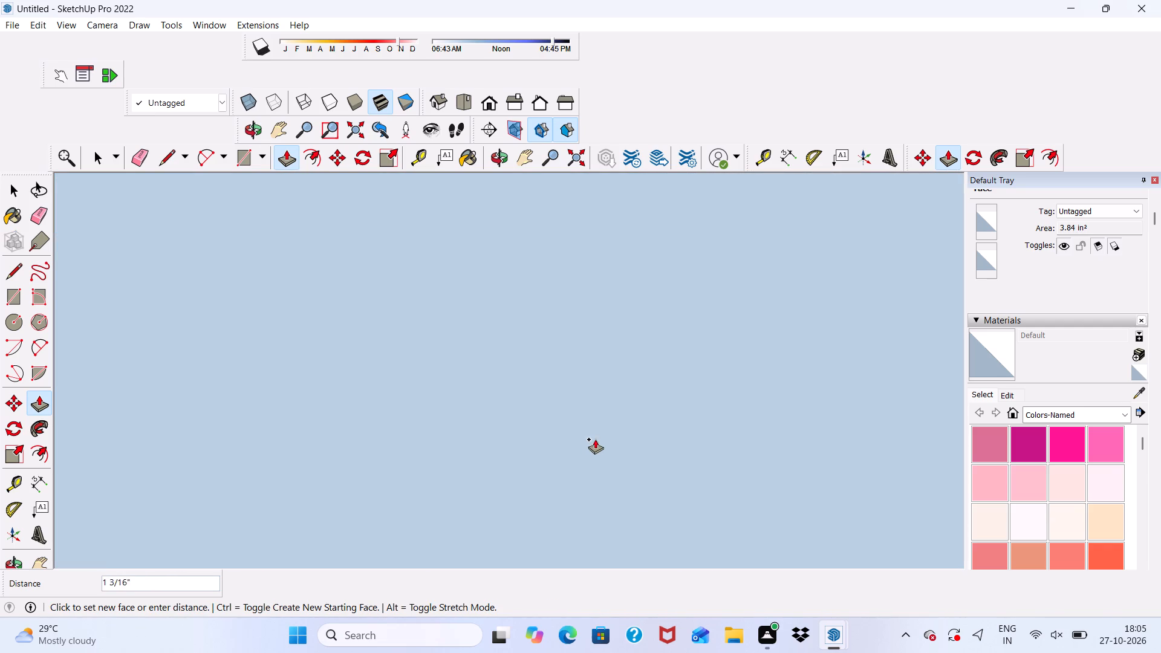
{"action": "left_click", "coordinate": [495, 102]}
{"action": "scroll", "coordinate": [597, 423], "scroll_direction": "down", "scroll_amount": 3}
{"action": "scroll", "coordinate": [620, 379], "scroll_direction": "down", "scroll_amount": 5}
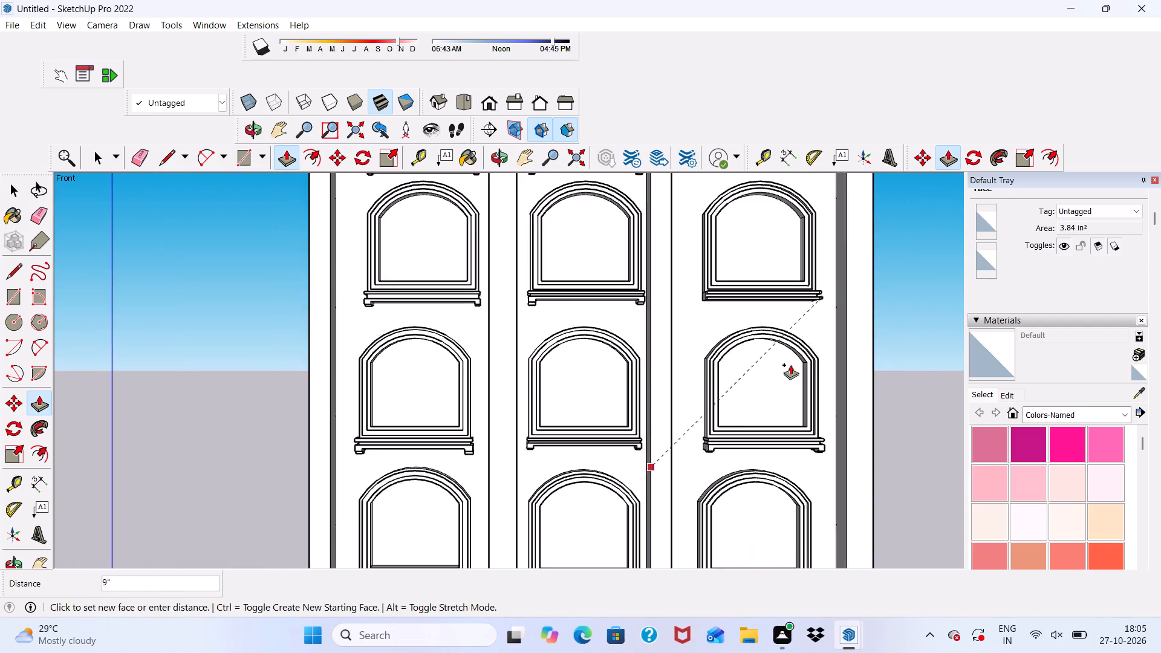
{"action": "scroll", "coordinate": [842, 262], "scroll_direction": "up", "scroll_amount": 11}
{"action": "middle_click_drag", "start_coordinate": [815, 331], "coordinate": [625, 398]}
{"action": "scroll", "coordinate": [790, 412], "scroll_direction": "up", "scroll_amount": 17}
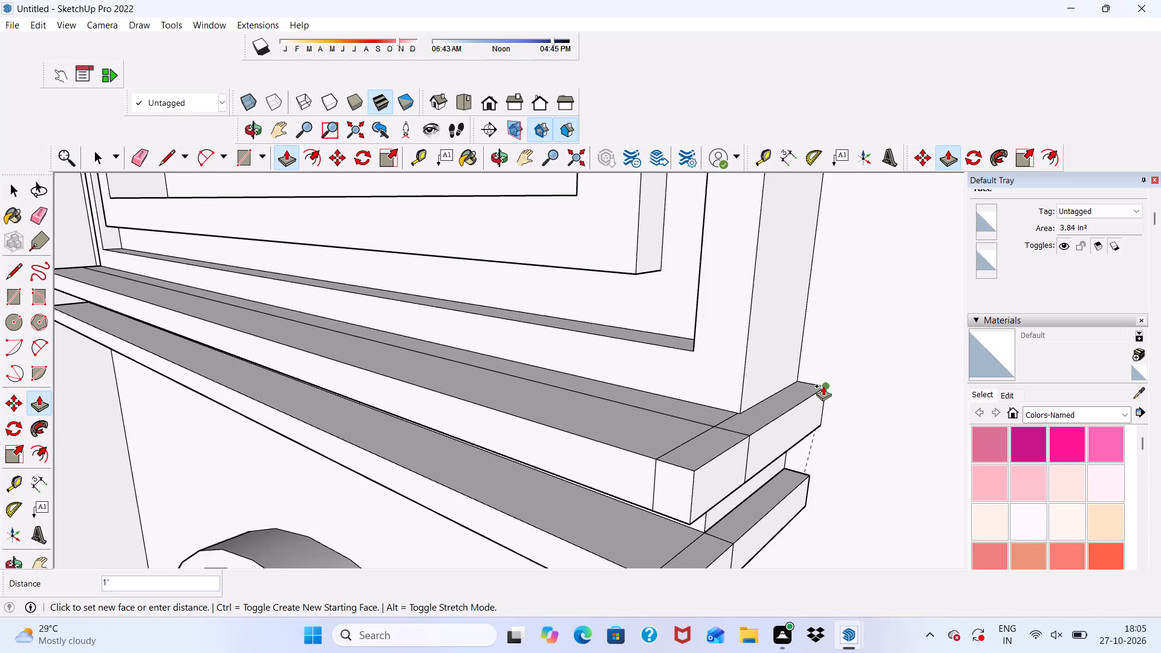
{"action": "left_click", "coordinate": [823, 386]}
Push/Pull the end face of the upper strip outward about 2 1/8" at the sill's opposite, left-hand end.
{"action": "scroll", "coordinate": [415, 339], "scroll_direction": "down", "scroll_amount": 11}
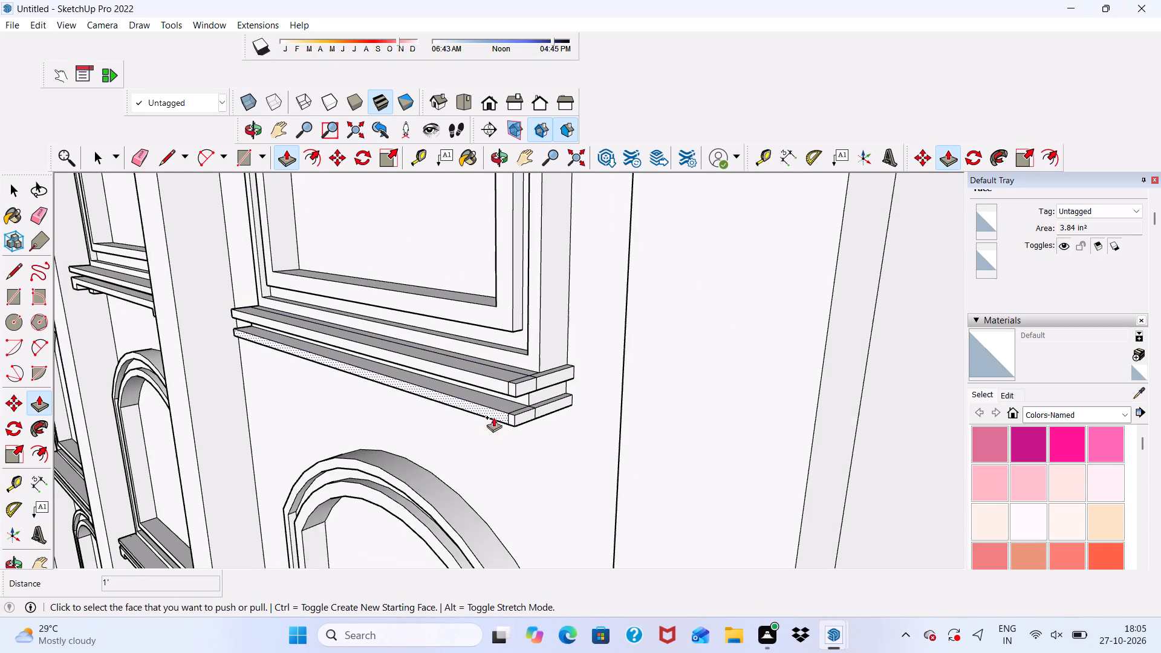
{"action": "middle_click_drag", "start_coordinate": [493, 417], "coordinate": [917, 395]}
{"action": "scroll", "coordinate": [230, 406], "scroll_direction": "up", "scroll_amount": 5}
{"action": "middle_click_drag", "start_coordinate": [361, 424], "coordinate": [472, 446]}
{"action": "scroll", "coordinate": [420, 426], "scroll_direction": "up", "scroll_amount": 2}
{"action": "left_click", "coordinate": [418, 422]}
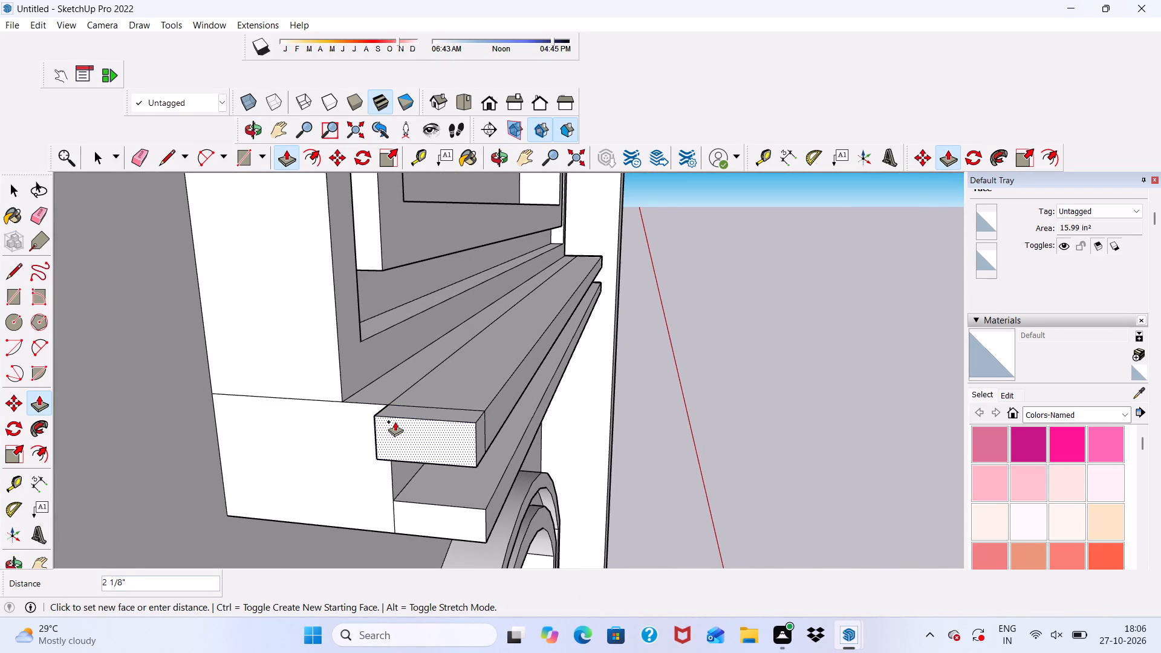
{"action": "left_click", "coordinate": [395, 421]}
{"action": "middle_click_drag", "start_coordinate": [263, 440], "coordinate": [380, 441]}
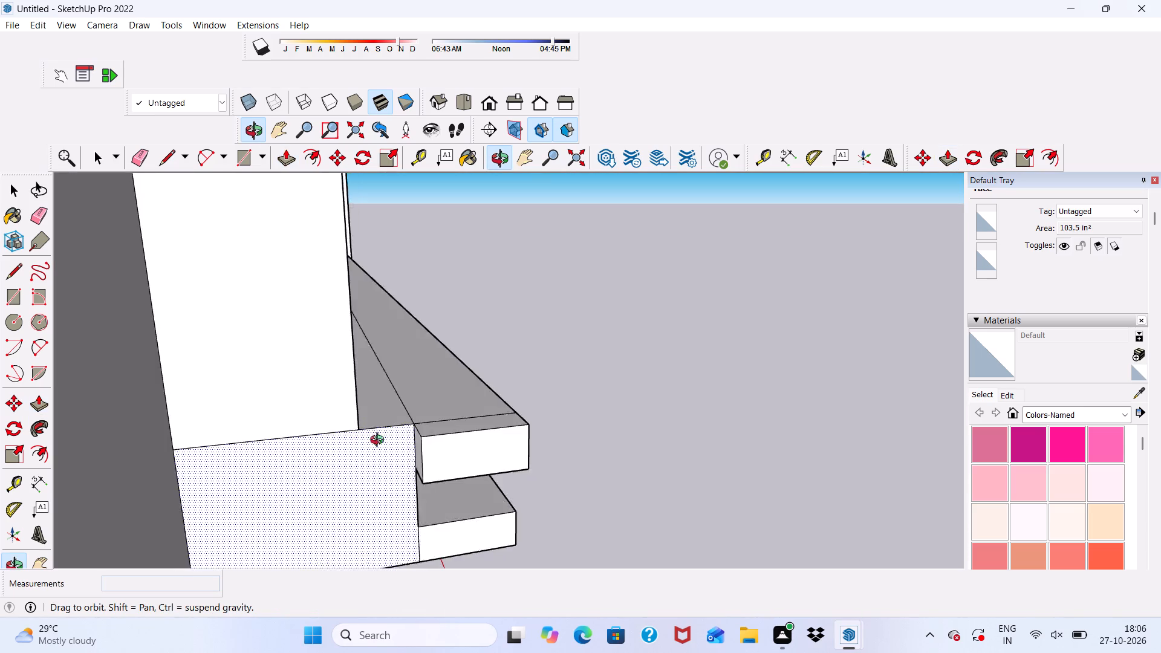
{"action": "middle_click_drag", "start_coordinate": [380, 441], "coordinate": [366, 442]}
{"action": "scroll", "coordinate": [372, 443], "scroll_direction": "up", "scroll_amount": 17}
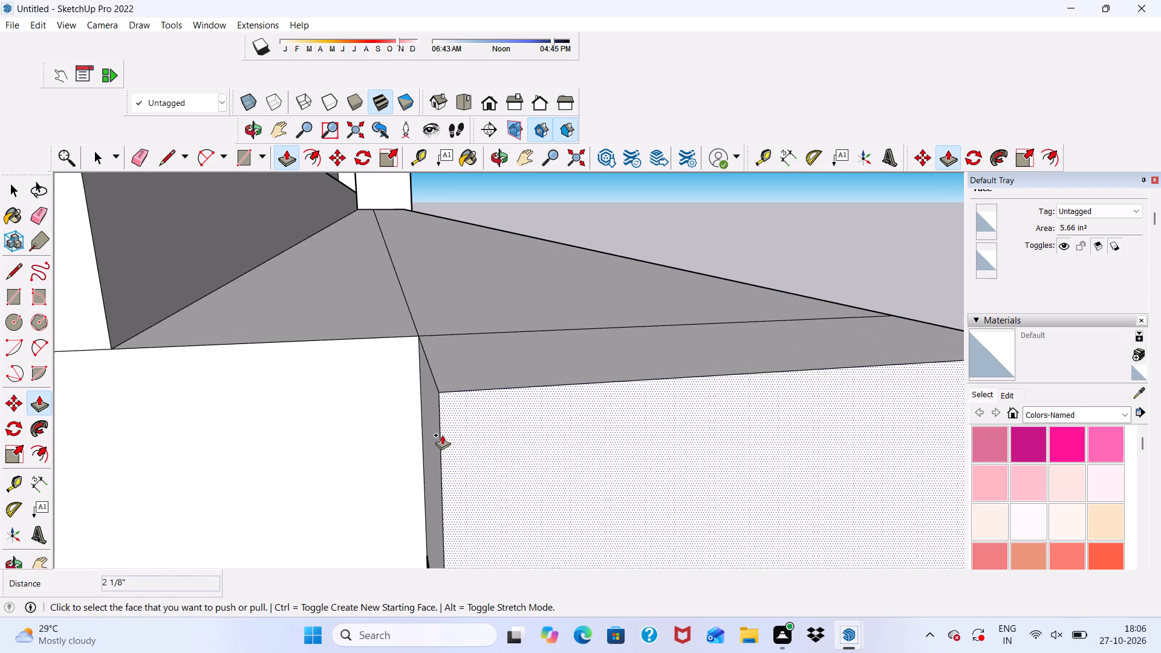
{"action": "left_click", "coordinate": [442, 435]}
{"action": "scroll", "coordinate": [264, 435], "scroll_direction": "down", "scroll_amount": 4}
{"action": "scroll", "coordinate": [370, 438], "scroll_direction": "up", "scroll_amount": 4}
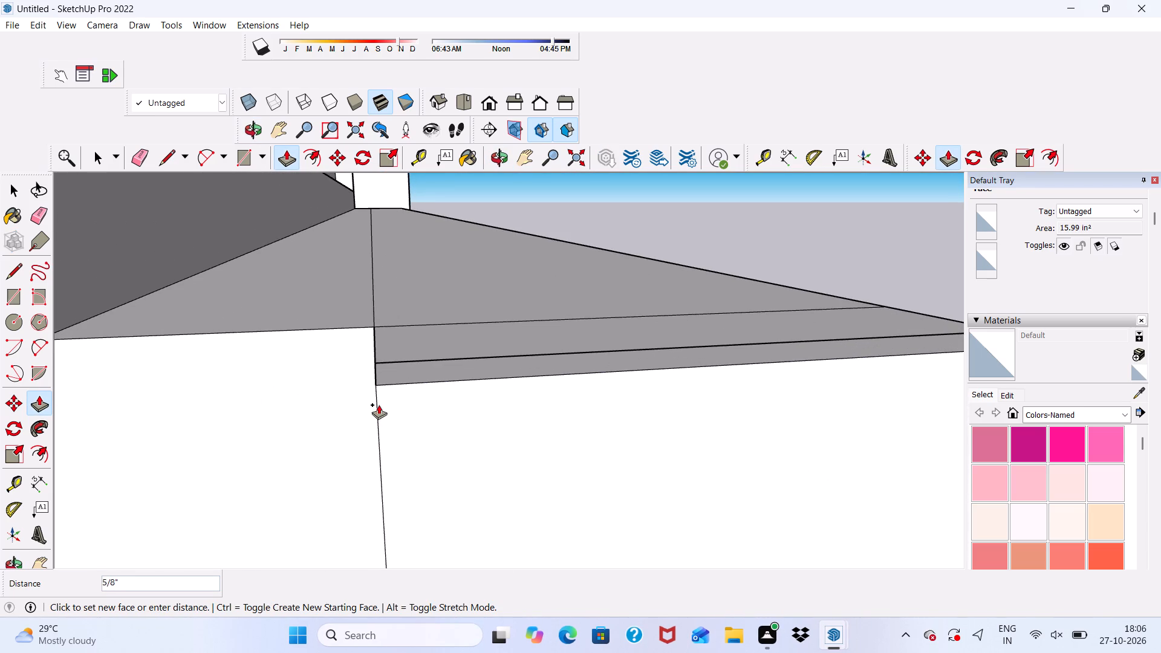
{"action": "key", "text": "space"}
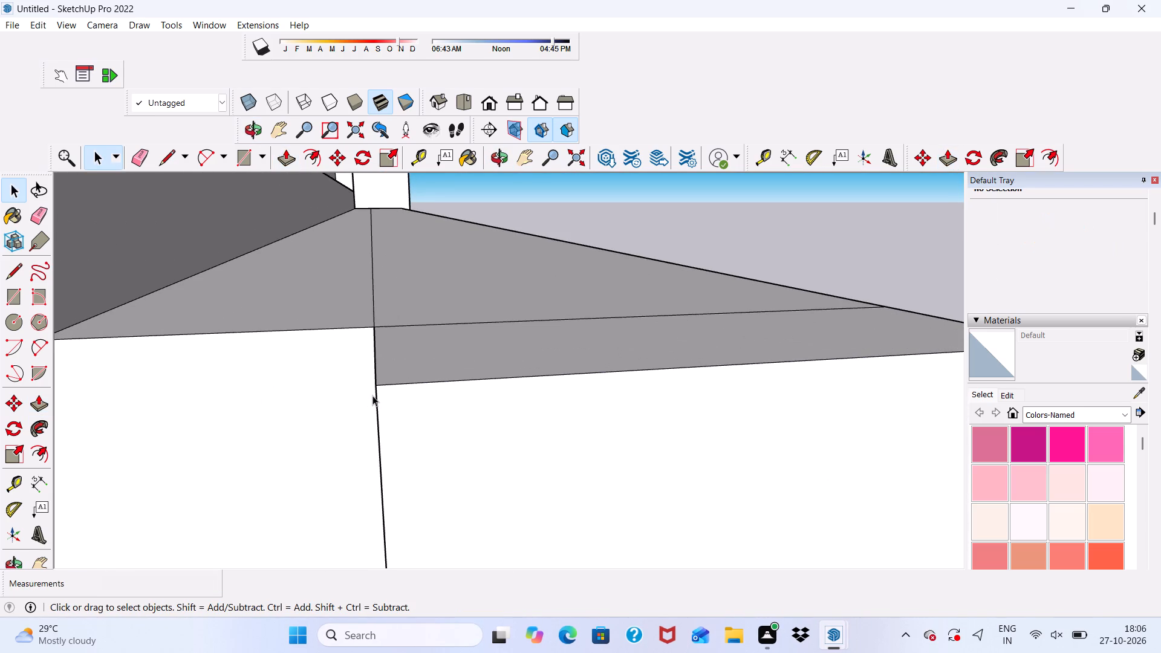
Push/Pull the rear face of the upper strip's left-end overhang 1' back to the wall.
{"action": "left_click", "coordinate": [284, 164]}
{"action": "scroll", "coordinate": [424, 539], "scroll_direction": "down", "scroll_amount": 1}
{"action": "middle_click_drag", "start_coordinate": [424, 539], "coordinate": [438, 505]}
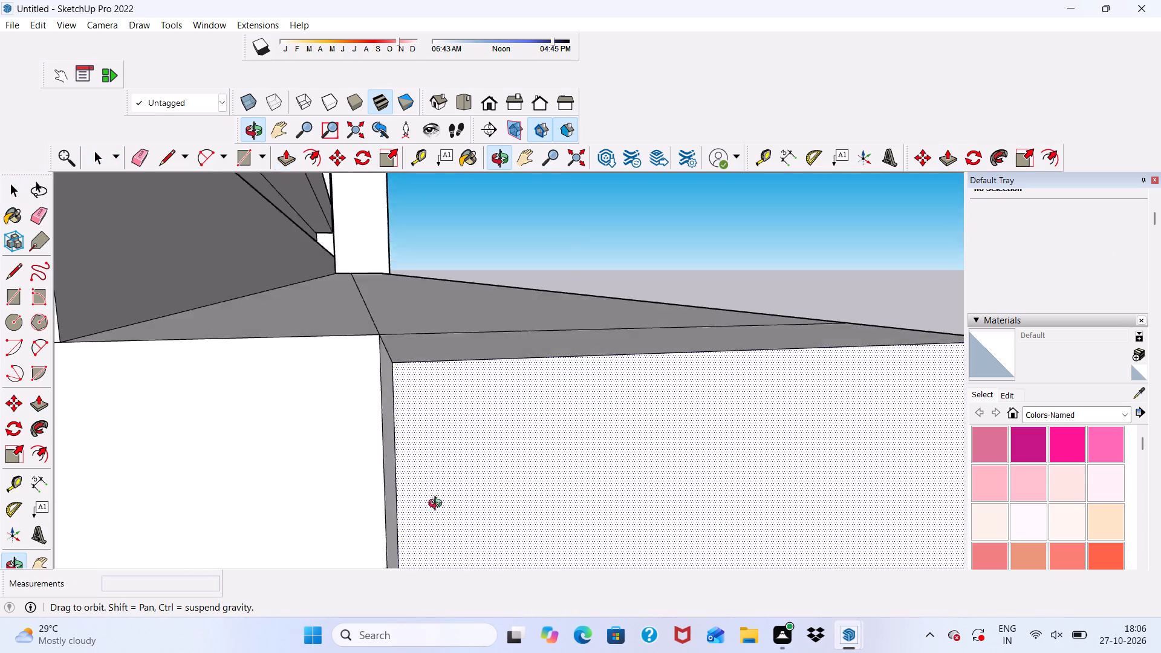
{"action": "middle_click_drag", "start_coordinate": [438, 505], "coordinate": [524, 486]}
{"action": "left_click", "coordinate": [483, 463]}
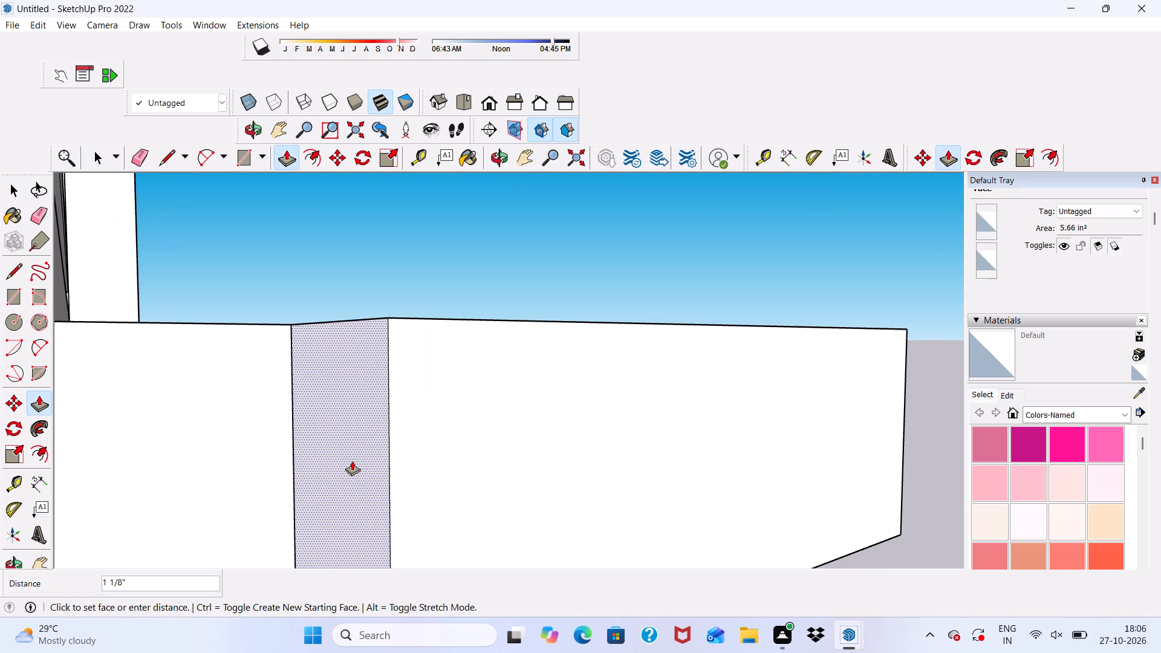
{"action": "scroll", "coordinate": [359, 445], "scroll_direction": "down", "scroll_amount": 13}
{"action": "scroll", "coordinate": [276, 488], "scroll_direction": "down", "scroll_amount": 3}
{"action": "middle_click_drag", "start_coordinate": [276, 488], "coordinate": [50, 516]}
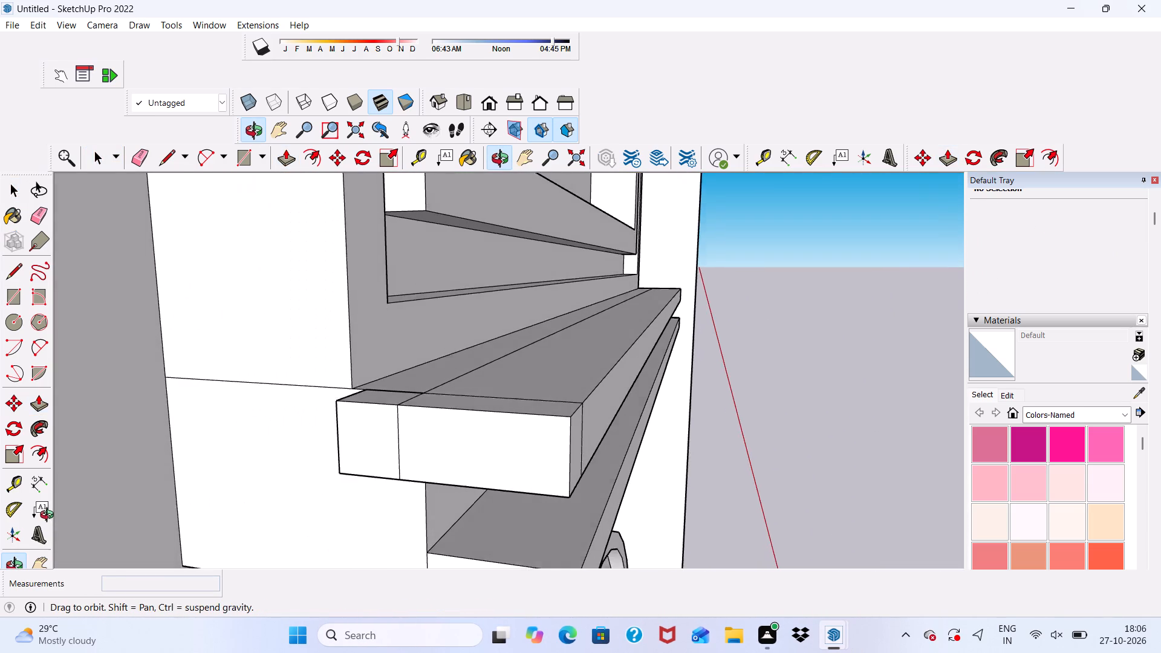
{"action": "middle_click_drag", "start_coordinate": [50, 516], "coordinate": [48, 513]}
{"action": "scroll", "coordinate": [166, 374], "scroll_direction": "up", "scroll_amount": 5}
{"action": "left_click", "coordinate": [166, 374]}
Push/Pull the left end face of the sill's lower strip outward about 1 5/16".
{"action": "scroll", "coordinate": [166, 366], "scroll_direction": "down", "scroll_amount": 6}
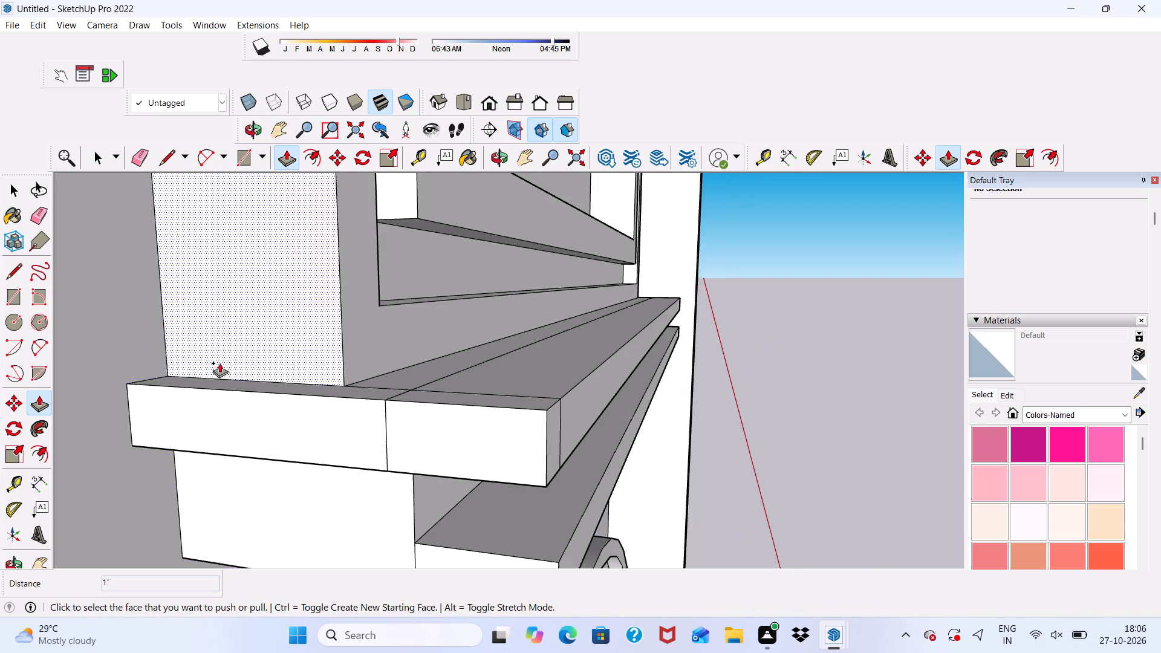
{"action": "scroll", "coordinate": [220, 363], "scroll_direction": "down", "scroll_amount": 6}
{"action": "scroll", "coordinate": [372, 464], "scroll_direction": "up", "scroll_amount": 6}
{"action": "left_click", "coordinate": [373, 463]}
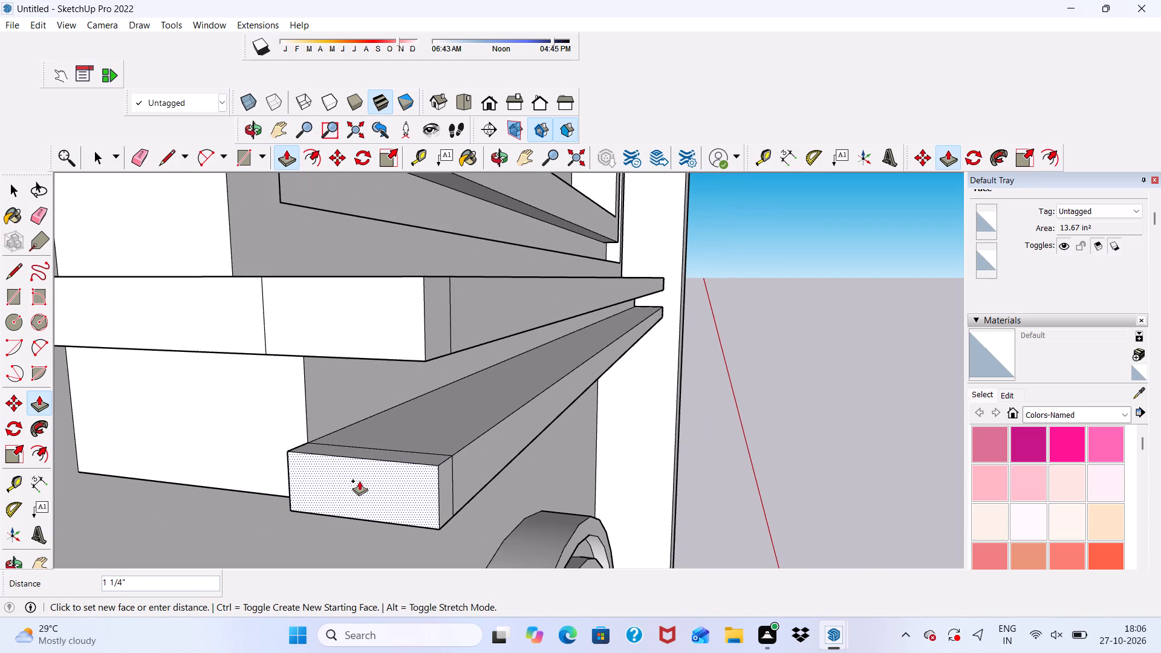
{"action": "left_click", "coordinate": [359, 481]}
Push/Pull the rear face of the lower strip's left-end overhang 1' back to the wall.
{"action": "scroll", "coordinate": [190, 485], "scroll_direction": "down", "scroll_amount": 1}
{"action": "middle_click_drag", "start_coordinate": [190, 485], "coordinate": [480, 447]}
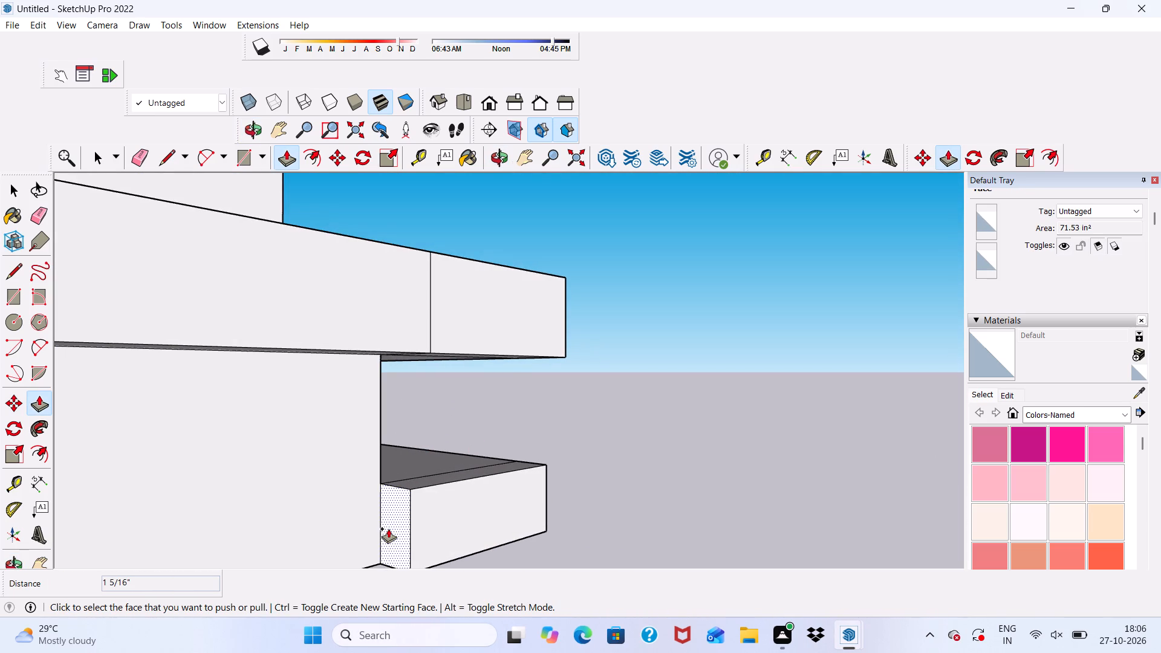
{"action": "left_click", "coordinate": [394, 527]}
{"action": "scroll", "coordinate": [161, 476], "scroll_direction": "down", "scroll_amount": 3}
{"action": "scroll", "coordinate": [190, 428], "scroll_direction": "down", "scroll_amount": 4}
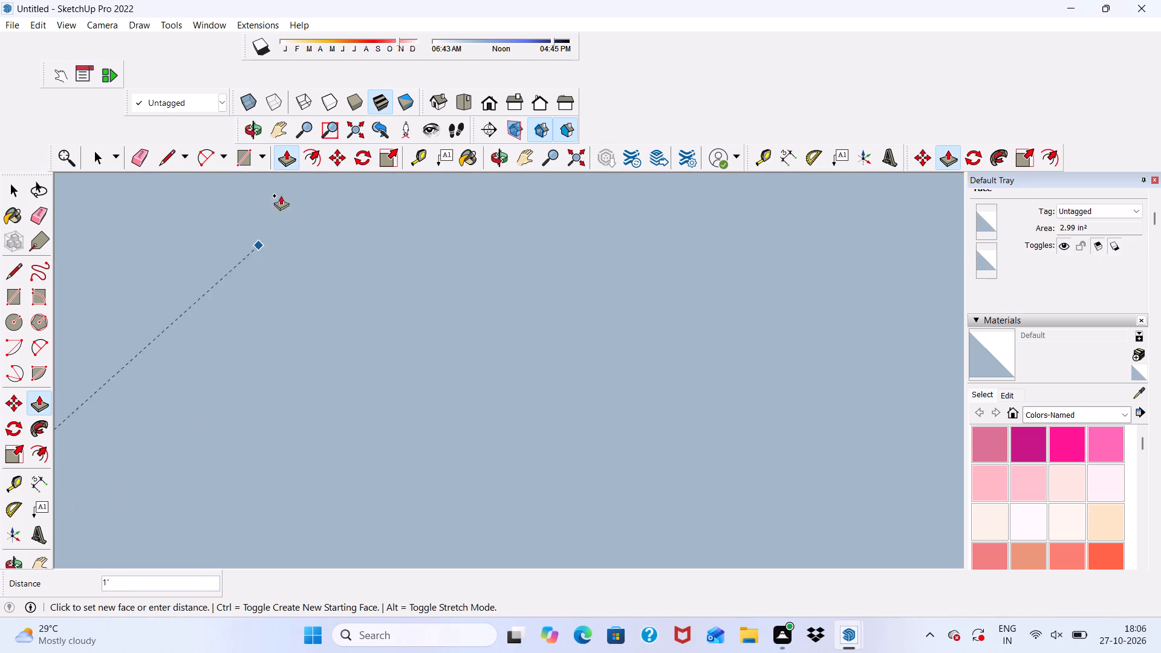
{"action": "left_click", "coordinate": [489, 100]}
{"action": "scroll", "coordinate": [463, 215], "scroll_direction": "down", "scroll_amount": 6}
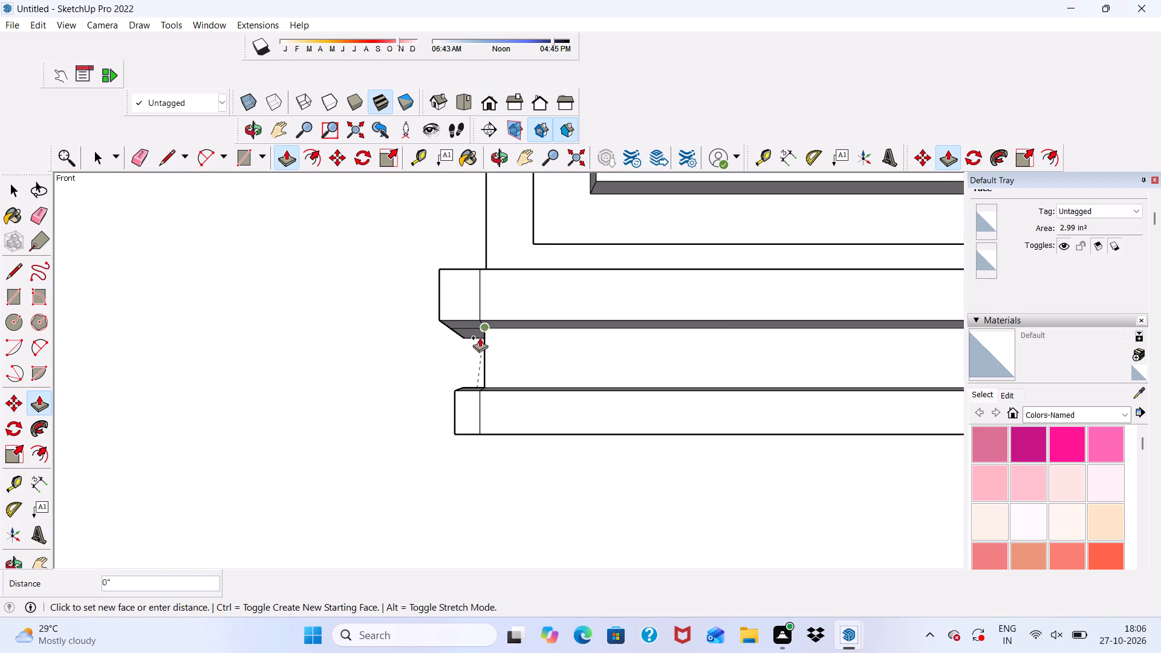
{"action": "scroll", "coordinate": [408, 315], "scroll_direction": "up", "scroll_amount": 6}
{"action": "scroll", "coordinate": [408, 314], "scroll_direction": "down", "scroll_amount": 2}
{"action": "middle_click_drag", "start_coordinate": [411, 324], "coordinate": [655, 332]}
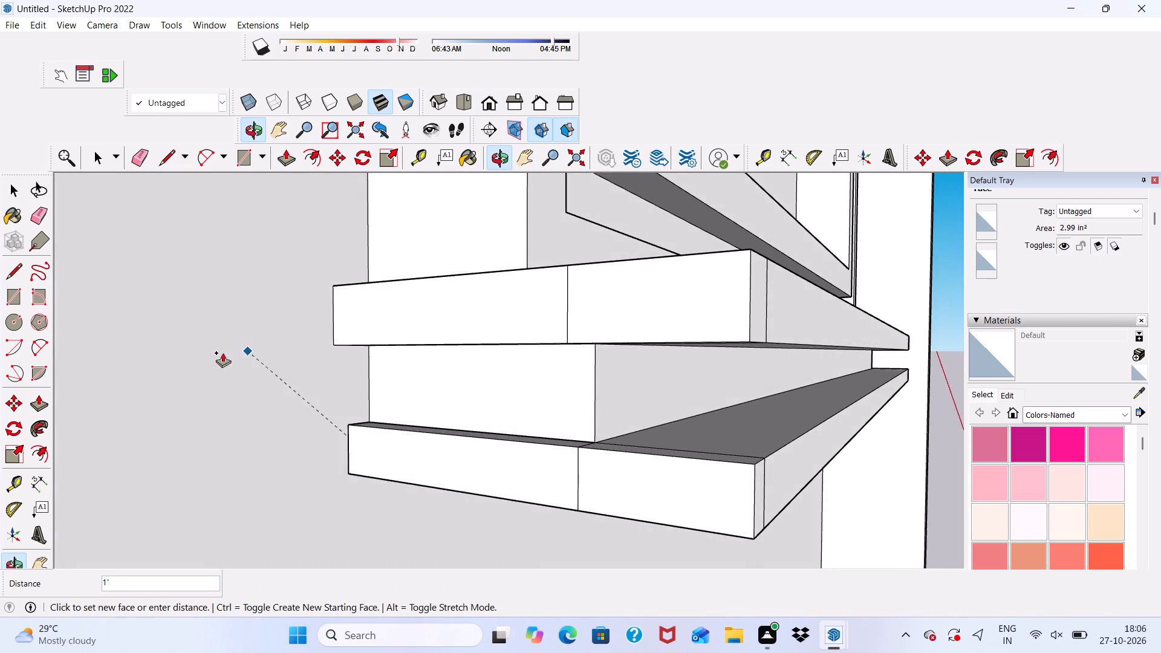
{"action": "scroll", "coordinate": [223, 352], "scroll_direction": "up", "scroll_amount": 2}
{"action": "scroll", "coordinate": [355, 345], "scroll_direction": "up", "scroll_amount": 2}
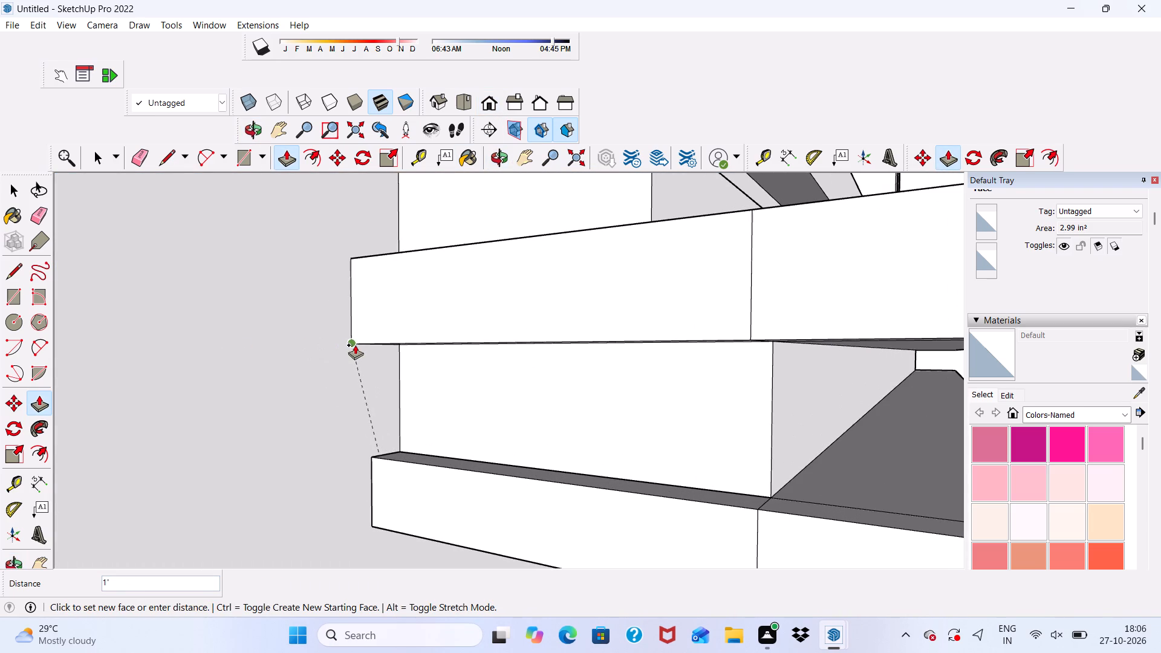
{"action": "left_click", "coordinate": [355, 345]}
Erase the leftover seam lines on the end face and top face of the lower strip's left end.
{"action": "left_click", "coordinate": [145, 157]}
{"action": "scroll", "coordinate": [161, 210], "scroll_direction": "down", "scroll_amount": 5}
{"action": "scroll", "coordinate": [490, 423], "scroll_direction": "up", "scroll_amount": 3}
{"action": "left_click_drag", "start_coordinate": [574, 443], "coordinate": [565, 453]}
{"action": "scroll", "coordinate": [649, 482], "scroll_direction": "down", "scroll_amount": 1}
{"action": "middle_click_drag", "start_coordinate": [651, 483], "coordinate": [657, 489]}
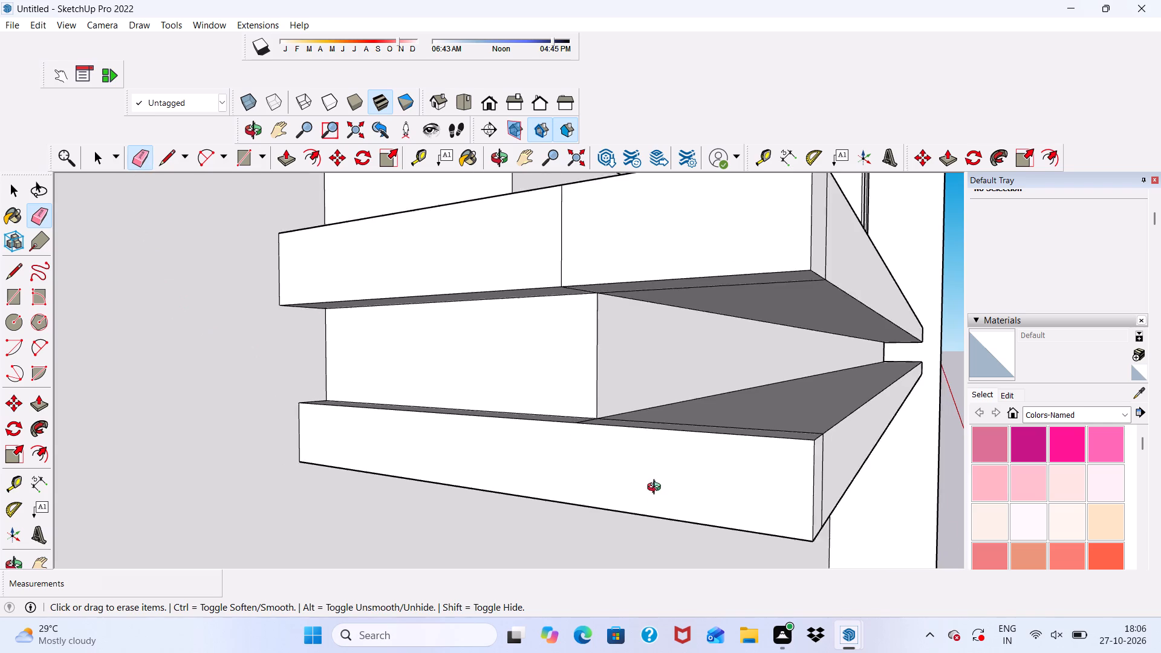
{"action": "middle_click_drag", "start_coordinate": [657, 489], "coordinate": [631, 549]}
{"action": "scroll", "coordinate": [576, 457], "scroll_direction": "up", "scroll_amount": 5}
{"action": "left_click", "coordinate": [576, 421]}
{"action": "left_click", "coordinate": [583, 427]}
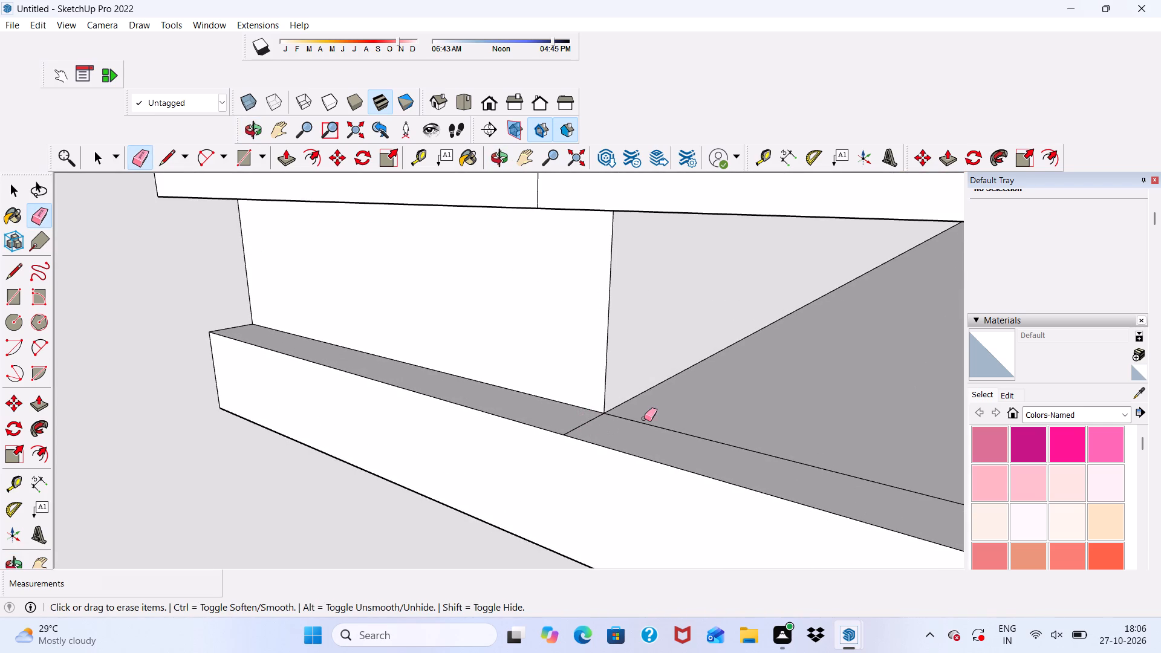
{"action": "left_click_drag", "start_coordinate": [648, 416], "coordinate": [659, 430]}
Erase the leftover seam lines on the front face and underside of the lower strip at its left end.
{"action": "scroll", "coordinate": [527, 412], "scroll_direction": "down", "scroll_amount": 9}
{"action": "middle_click_drag", "start_coordinate": [691, 498], "coordinate": [649, 440]}
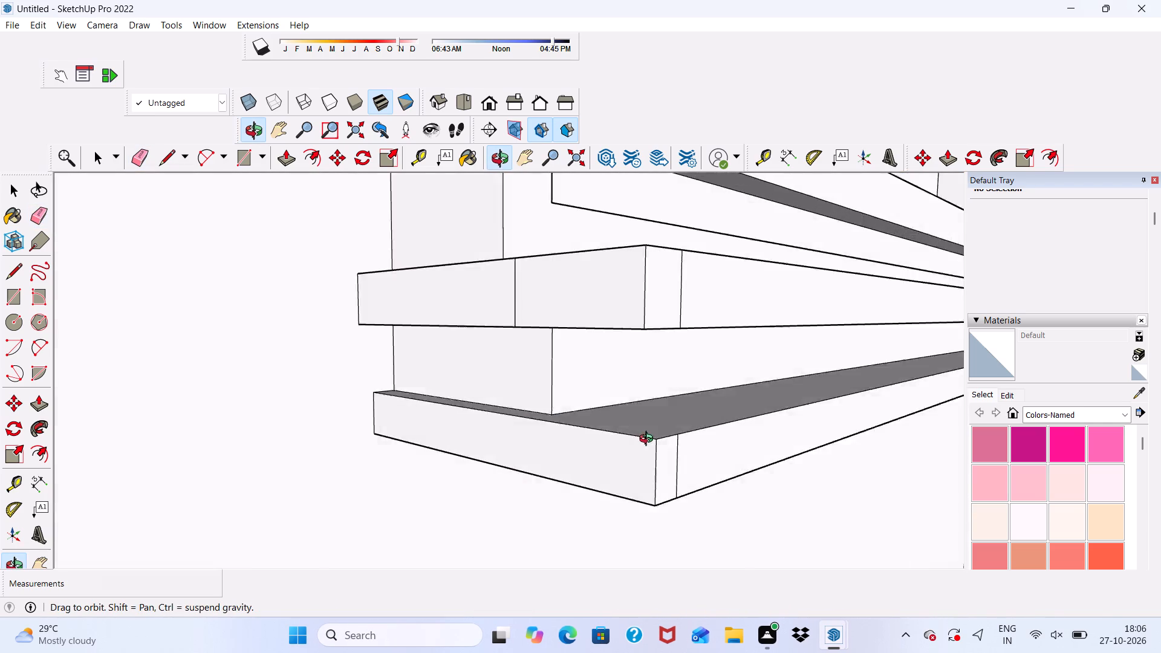
{"action": "middle_click_drag", "start_coordinate": [649, 440], "coordinate": [554, 409]}
{"action": "scroll", "coordinate": [595, 446], "scroll_direction": "up", "scroll_amount": 1}
{"action": "left_click_drag", "start_coordinate": [606, 450], "coordinate": [628, 451]}
{"action": "middle_click_drag", "start_coordinate": [631, 455], "coordinate": [611, 288]}
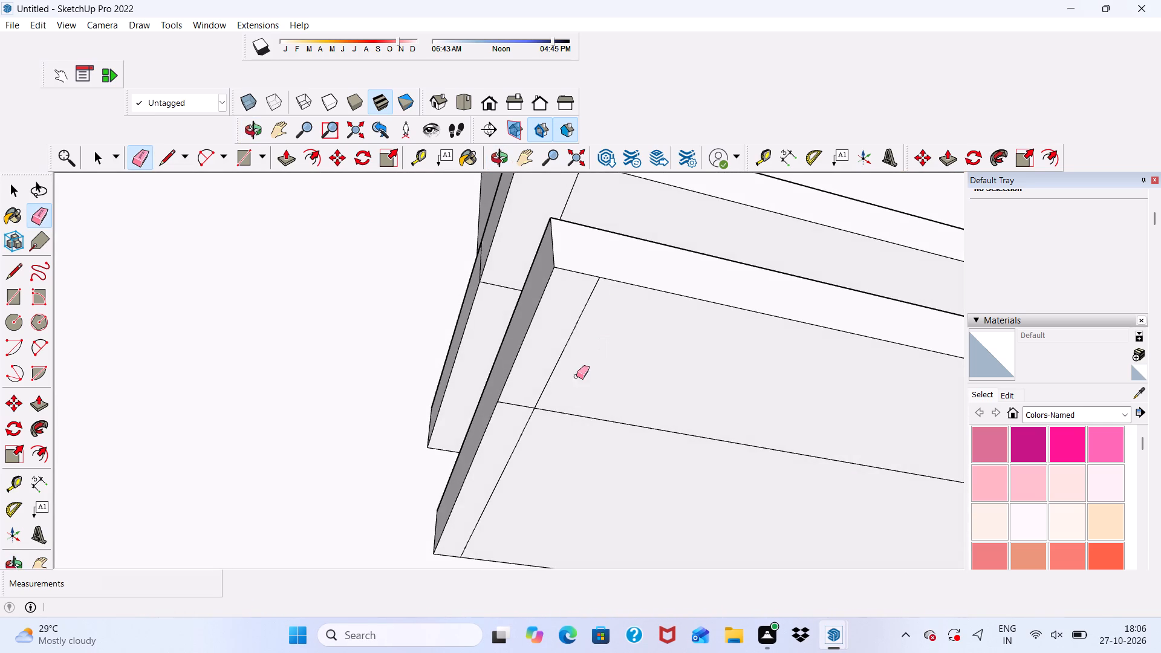
{"action": "left_click_drag", "start_coordinate": [561, 343], "coordinate": [521, 446]}
{"action": "left_click_drag", "start_coordinate": [516, 452], "coordinate": [512, 458]}
{"action": "left_click_drag", "start_coordinate": [514, 402], "coordinate": [524, 417]}
Erase the leftover seam lines on the underside and front face of the upper strip at its left end.
{"action": "scroll", "coordinate": [510, 411], "scroll_direction": "down", "scroll_amount": 7}
{"action": "scroll", "coordinate": [524, 301], "scroll_direction": "up", "scroll_amount": 11}
{"action": "left_click_drag", "start_coordinate": [525, 307], "coordinate": [548, 347]}
{"action": "middle_click_drag", "start_coordinate": [550, 352], "coordinate": [591, 421]}
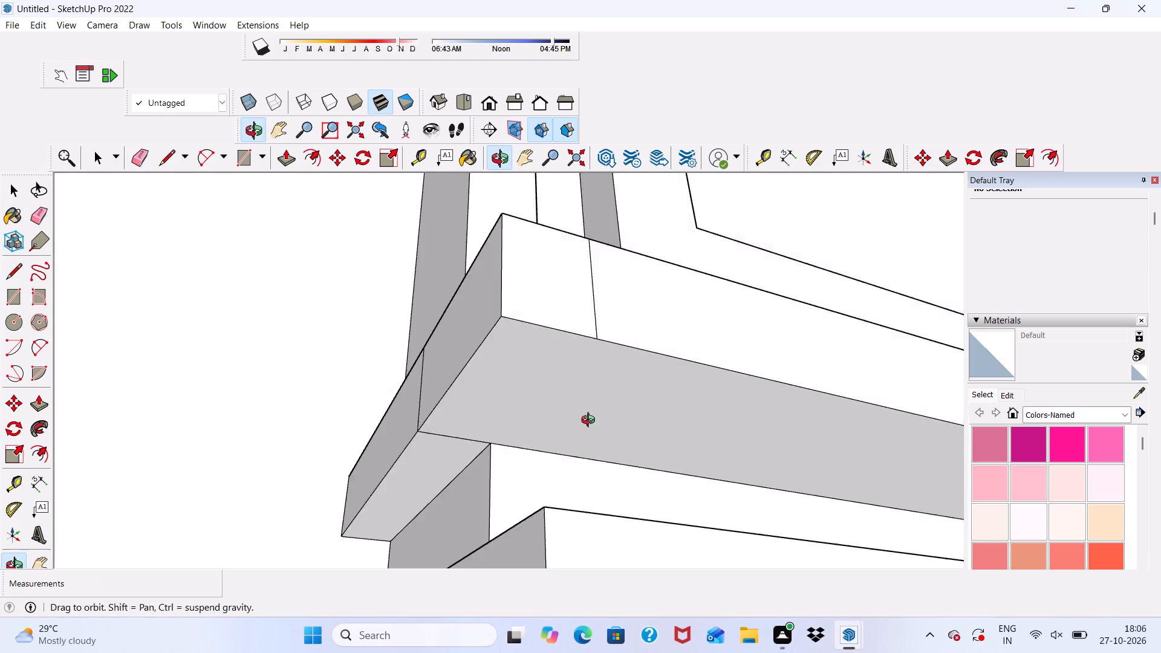
{"action": "middle_click_drag", "start_coordinate": [591, 421], "coordinate": [590, 436]}
{"action": "left_click_drag", "start_coordinate": [490, 437], "coordinate": [465, 449]}
{"action": "scroll", "coordinate": [567, 371], "scroll_direction": "up", "scroll_amount": 5}
{"action": "left_click_drag", "start_coordinate": [590, 330], "coordinate": [612, 326]}
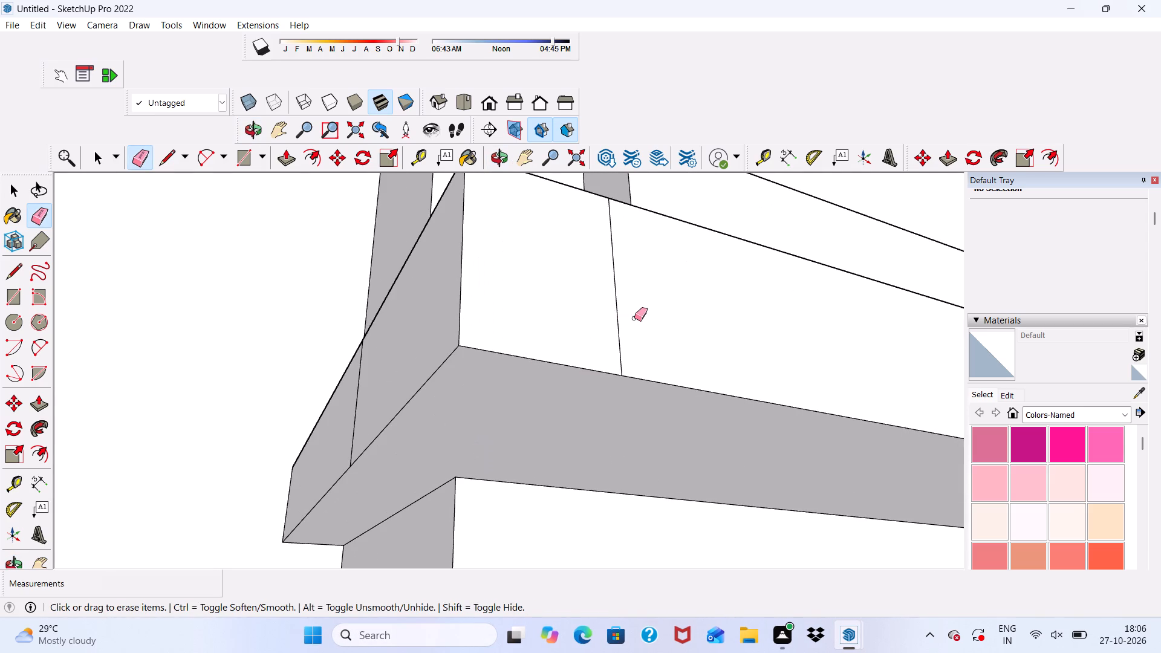
{"action": "left_click_drag", "start_coordinate": [625, 326], "coordinate": [620, 335]}
{"action": "left_click_drag", "start_coordinate": [610, 336], "coordinate": [620, 326]}
{"action": "left_click", "coordinate": [620, 326]}
{"action": "scroll", "coordinate": [620, 326], "scroll_direction": "down", "scroll_amount": 2}
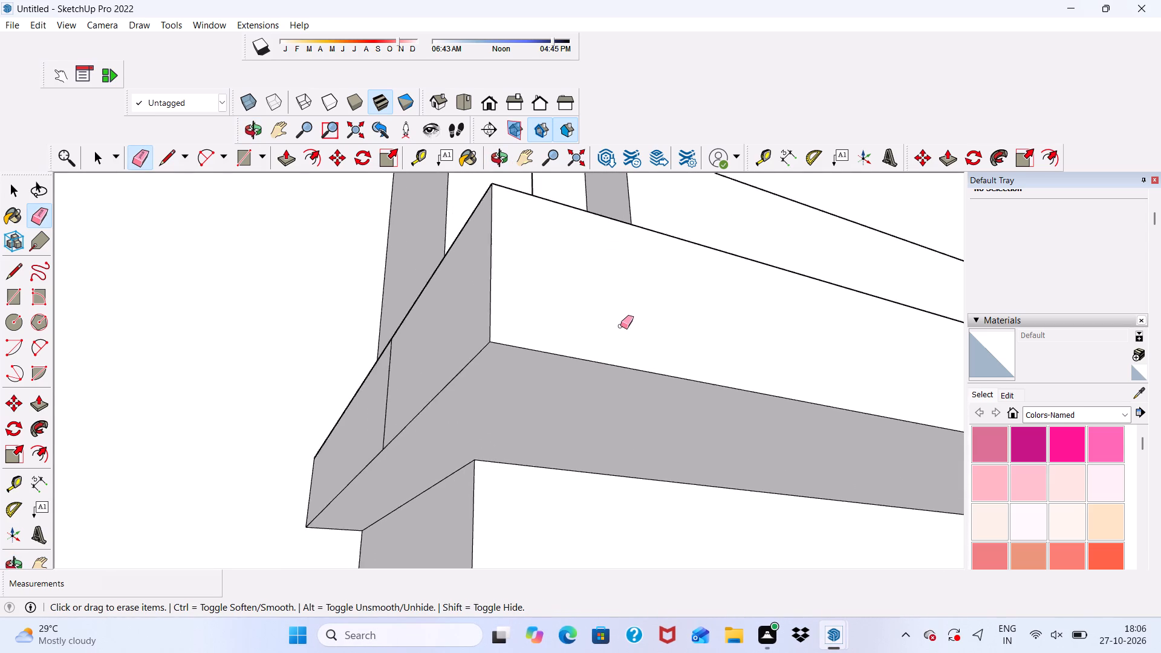
Erase the leftover seam lines on the end face and top face of the upper strip's left end.
{"action": "middle_click_drag", "start_coordinate": [620, 326], "coordinate": [666, 411]}
{"action": "scroll", "coordinate": [280, 421], "scroll_direction": "up", "scroll_amount": 2}
{"action": "left_click_drag", "start_coordinate": [359, 384], "coordinate": [457, 395]}
{"action": "left_click_drag", "start_coordinate": [423, 389], "coordinate": [417, 388]}
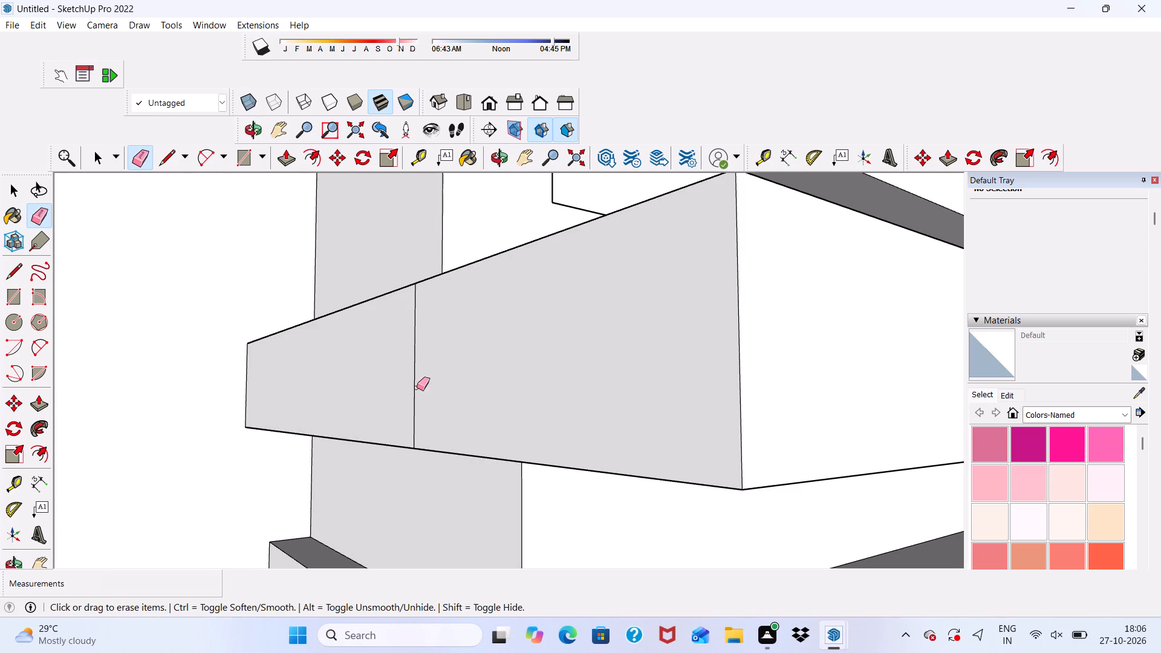
{"action": "left_click_drag", "start_coordinate": [417, 388], "coordinate": [408, 389]}
{"action": "middle_click_drag", "start_coordinate": [422, 409], "coordinate": [173, 568]}
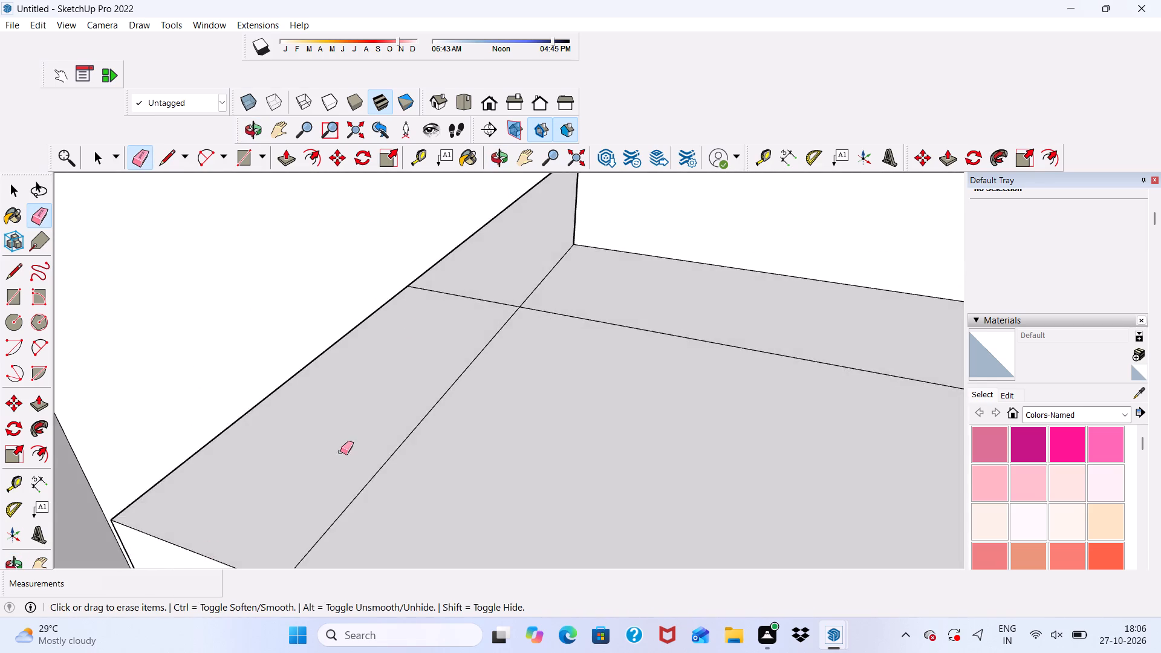
{"action": "scroll", "coordinate": [408, 328], "scroll_direction": "up", "scroll_amount": 2}
{"action": "left_click_drag", "start_coordinate": [484, 276], "coordinate": [516, 336]}
{"action": "left_click_drag", "start_coordinate": [527, 336], "coordinate": [534, 331]}
{"action": "left_click_drag", "start_coordinate": [545, 278], "coordinate": [620, 326]}
{"action": "left_click", "coordinate": [620, 326]}
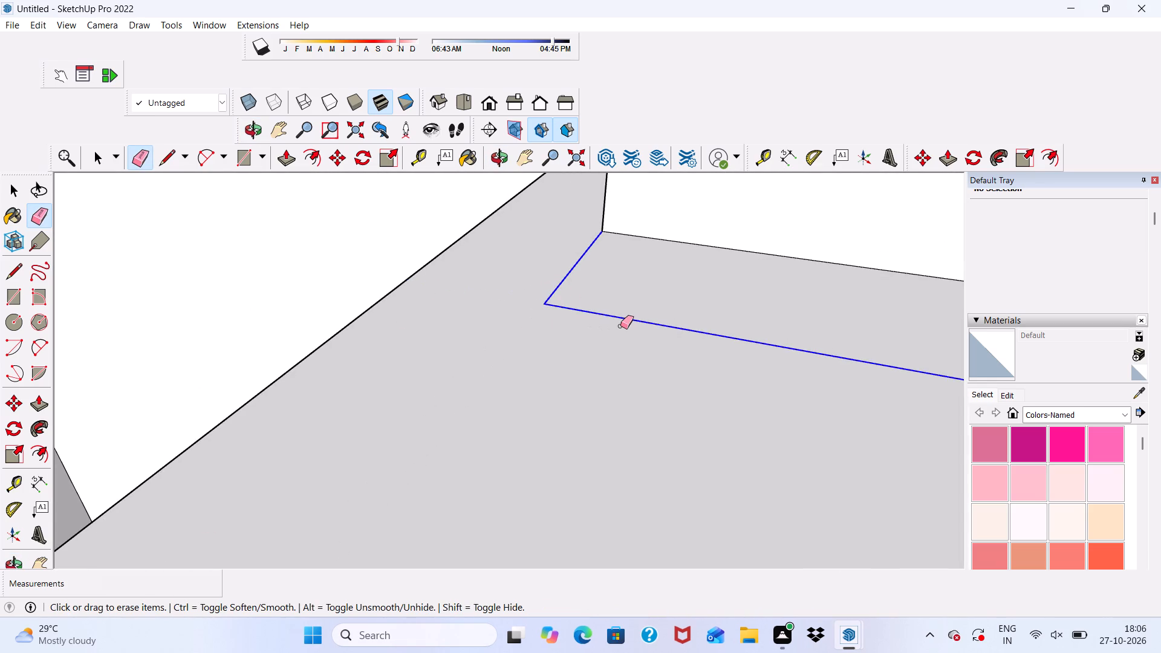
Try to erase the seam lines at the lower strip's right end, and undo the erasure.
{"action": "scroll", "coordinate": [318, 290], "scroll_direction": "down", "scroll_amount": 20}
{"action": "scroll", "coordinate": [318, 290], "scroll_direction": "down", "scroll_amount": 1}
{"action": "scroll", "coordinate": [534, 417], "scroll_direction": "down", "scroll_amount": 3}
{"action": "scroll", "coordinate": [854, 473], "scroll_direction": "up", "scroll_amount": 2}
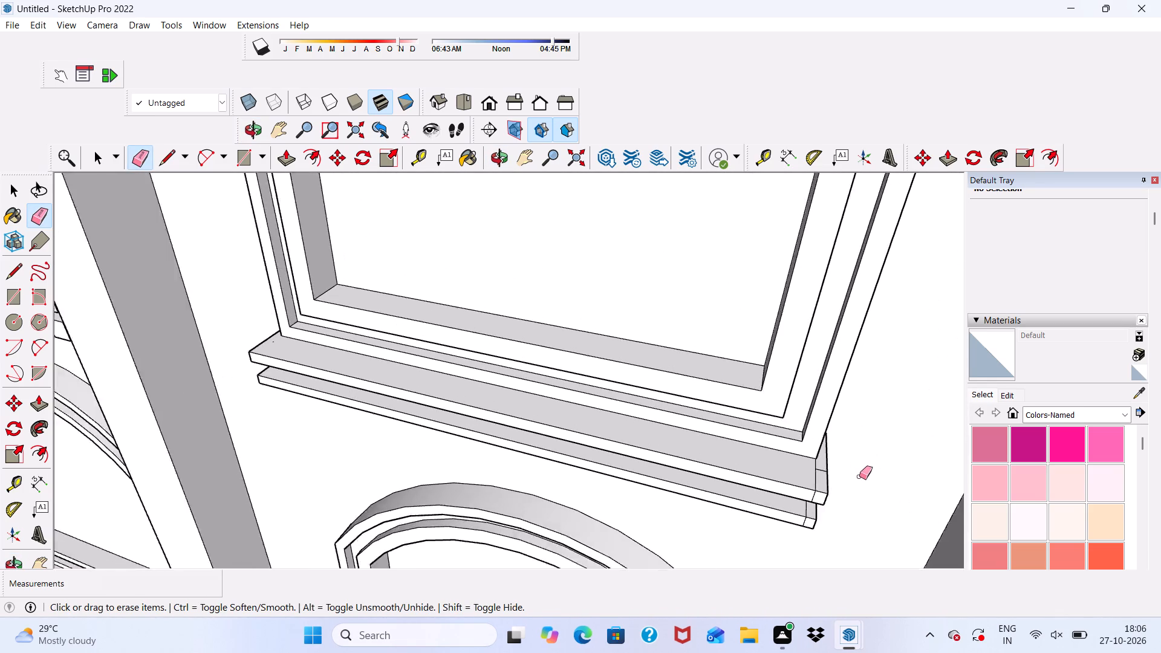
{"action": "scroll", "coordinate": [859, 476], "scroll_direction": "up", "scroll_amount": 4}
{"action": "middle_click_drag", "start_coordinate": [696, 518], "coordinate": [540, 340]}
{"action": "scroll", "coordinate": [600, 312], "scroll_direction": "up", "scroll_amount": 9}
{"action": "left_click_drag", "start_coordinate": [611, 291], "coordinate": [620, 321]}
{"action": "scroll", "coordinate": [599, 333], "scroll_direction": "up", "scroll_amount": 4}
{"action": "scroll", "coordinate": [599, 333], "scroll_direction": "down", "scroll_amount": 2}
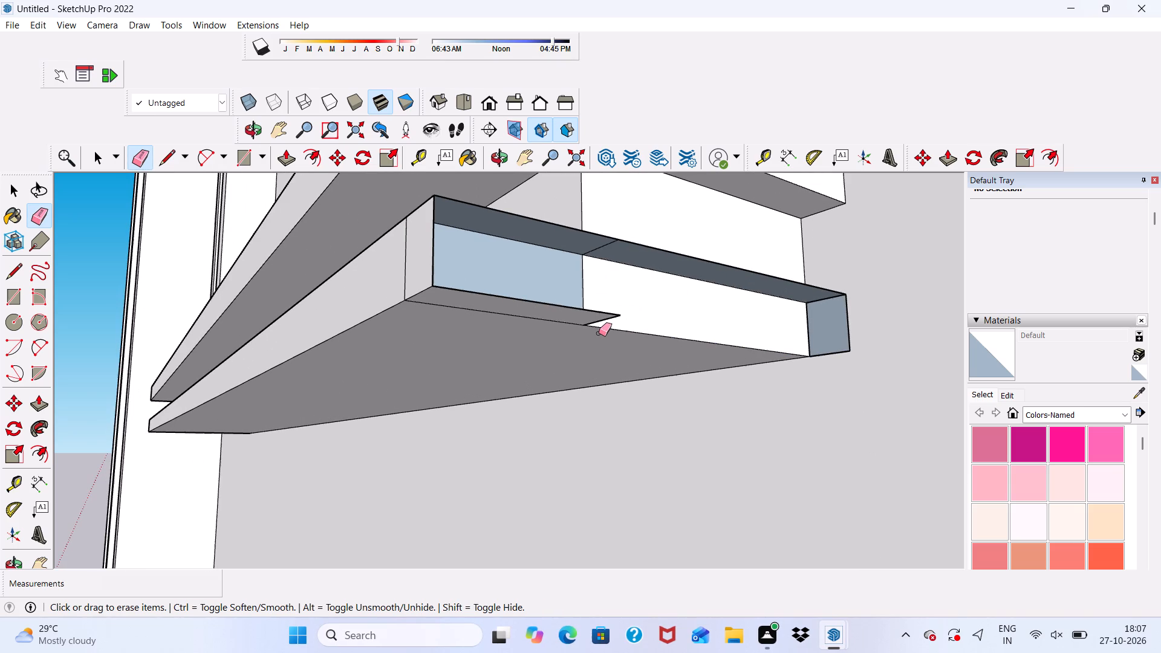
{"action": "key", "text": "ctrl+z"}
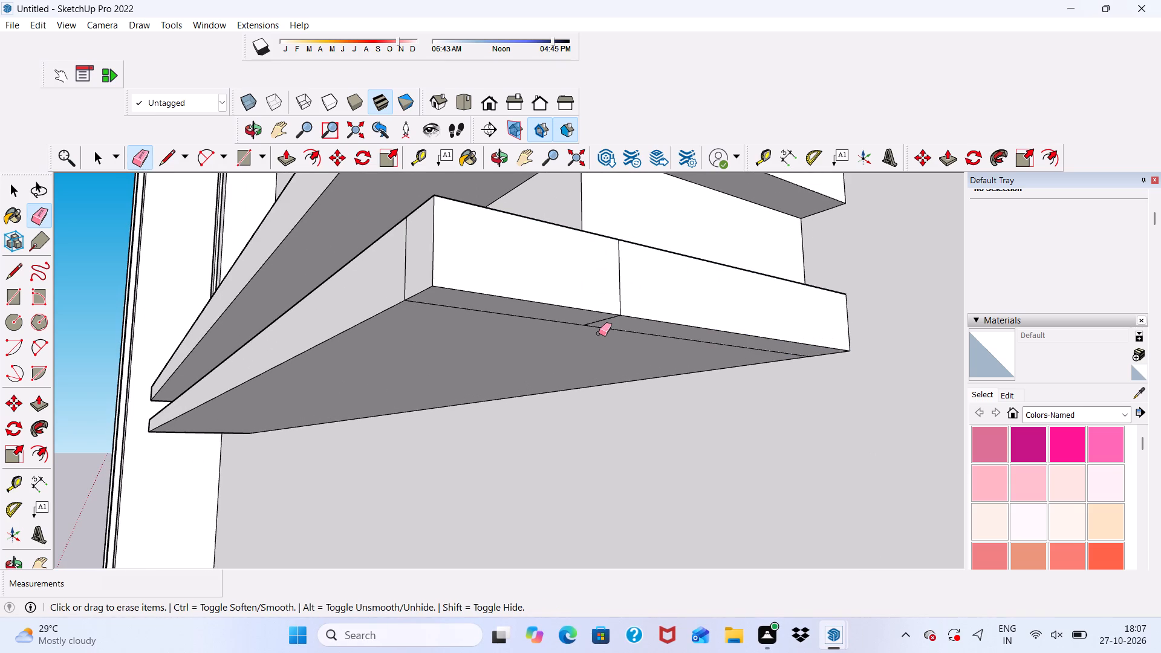
Erase the leftover seam lines on the underside and end face of the lower strip's right end.
{"action": "scroll", "coordinate": [599, 333], "scroll_direction": "up", "scroll_amount": 4}
{"action": "scroll", "coordinate": [599, 333], "scroll_direction": "down", "scroll_amount": 1}
{"action": "middle_click_drag", "start_coordinate": [600, 348], "coordinate": [544, 198]}
{"action": "scroll", "coordinate": [548, 190], "scroll_direction": "up", "scroll_amount": 10}
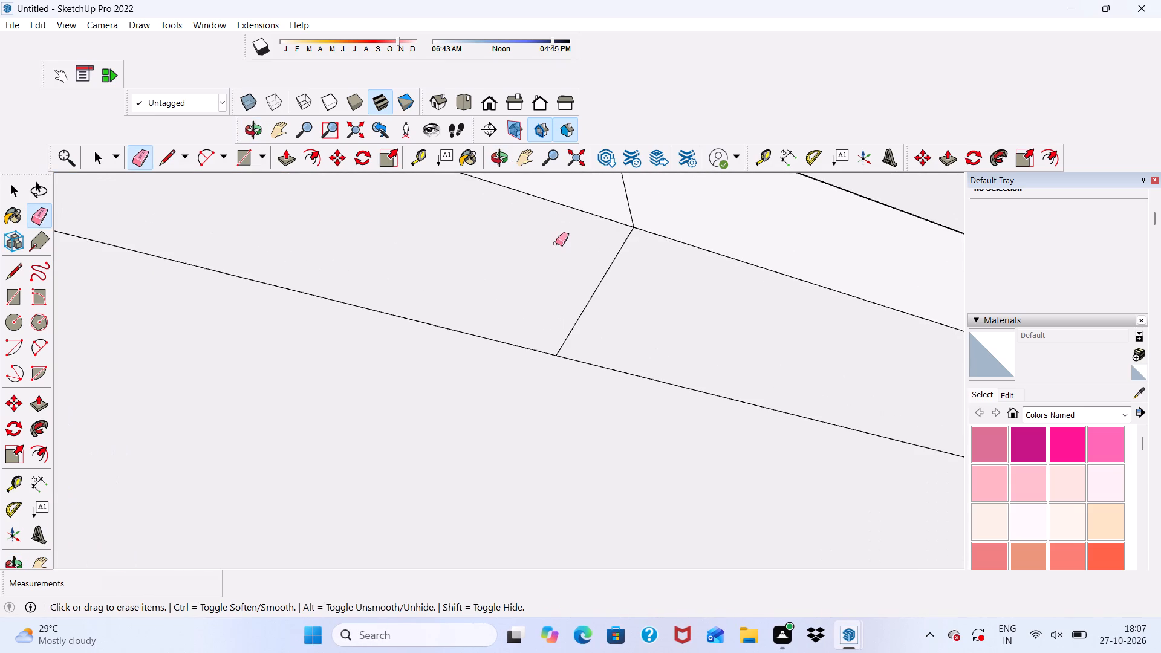
{"action": "left_click_drag", "start_coordinate": [596, 261], "coordinate": [617, 302]}
{"action": "left_click", "coordinate": [617, 307]}
{"action": "left_click_drag", "start_coordinate": [605, 334], "coordinate": [604, 381]}
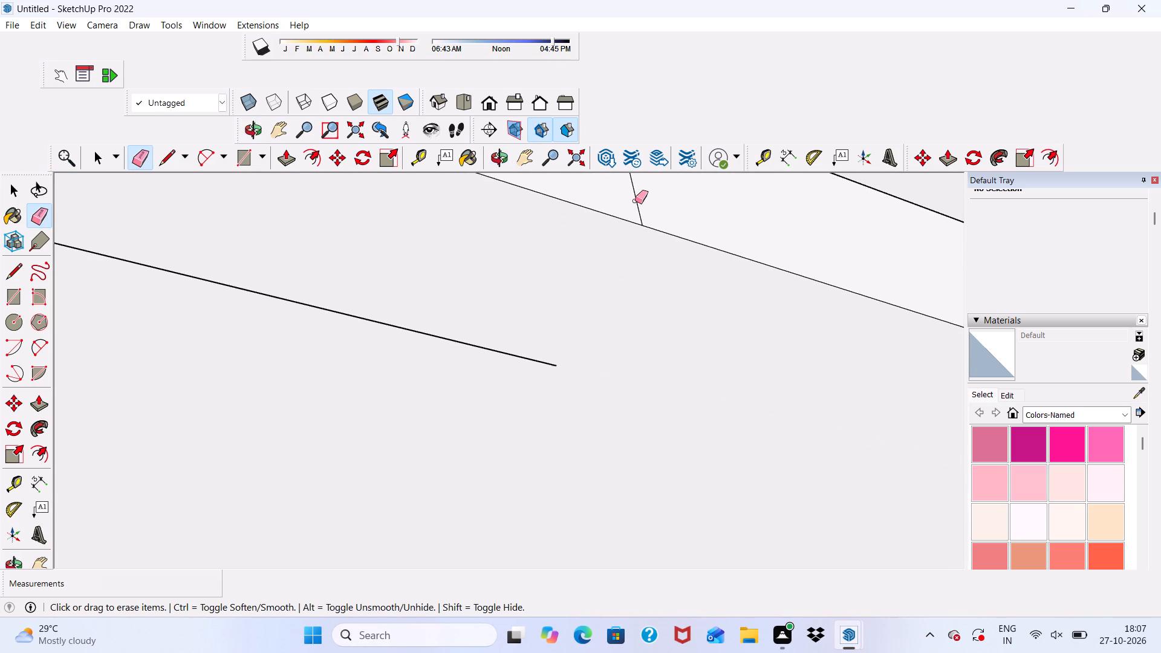
{"action": "triple_click", "coordinate": [645, 205]}
{"action": "left_click_drag", "start_coordinate": [634, 213], "coordinate": [641, 210]}
{"action": "left_click_drag", "start_coordinate": [529, 342], "coordinate": [527, 371]}
{"action": "scroll", "coordinate": [521, 351], "scroll_direction": "down", "scroll_amount": 7}
{"action": "scroll", "coordinate": [551, 359], "scroll_direction": "up", "scroll_amount": 6}
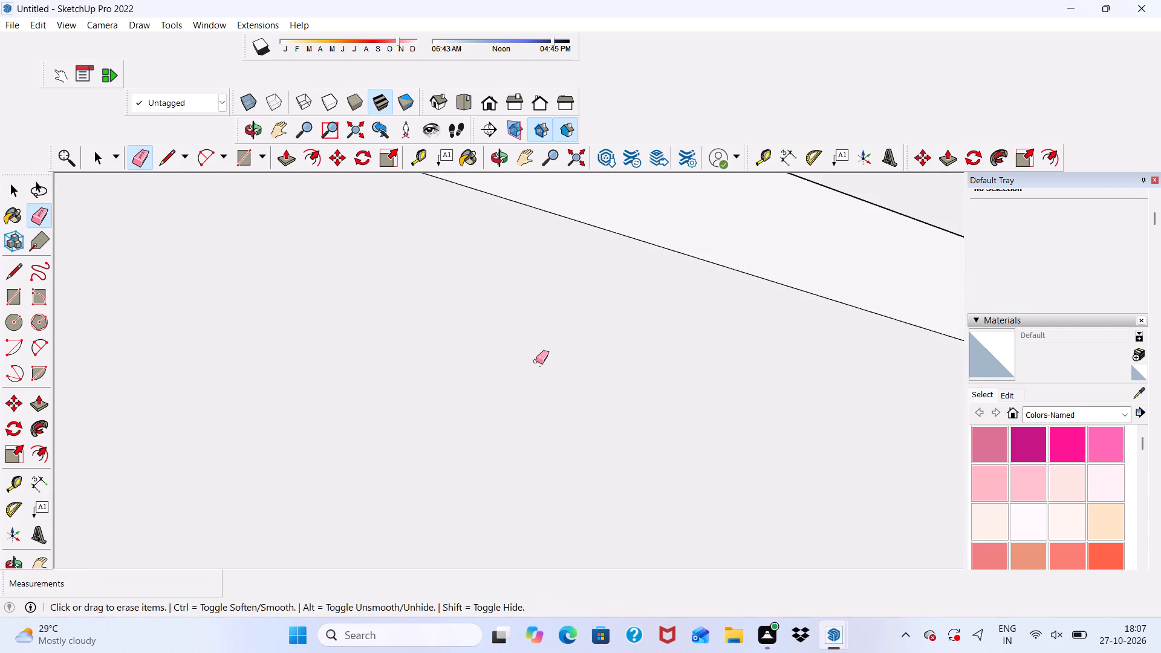
{"action": "left_click_drag", "start_coordinate": [536, 361], "coordinate": [548, 374]}
{"action": "left_click_drag", "start_coordinate": [539, 359], "coordinate": [541, 377]}
{"action": "left_click_drag", "start_coordinate": [535, 362], "coordinate": [545, 373]}
{"action": "left_click_drag", "start_coordinate": [539, 357], "coordinate": [546, 396]}
{"action": "scroll", "coordinate": [543, 296], "scroll_direction": "down", "scroll_amount": 14}
Erase the leftover seam lines on the front and top faces of the lower strip at its right end.
{"action": "middle_click_drag", "start_coordinate": [537, 297], "coordinate": [689, 482]}
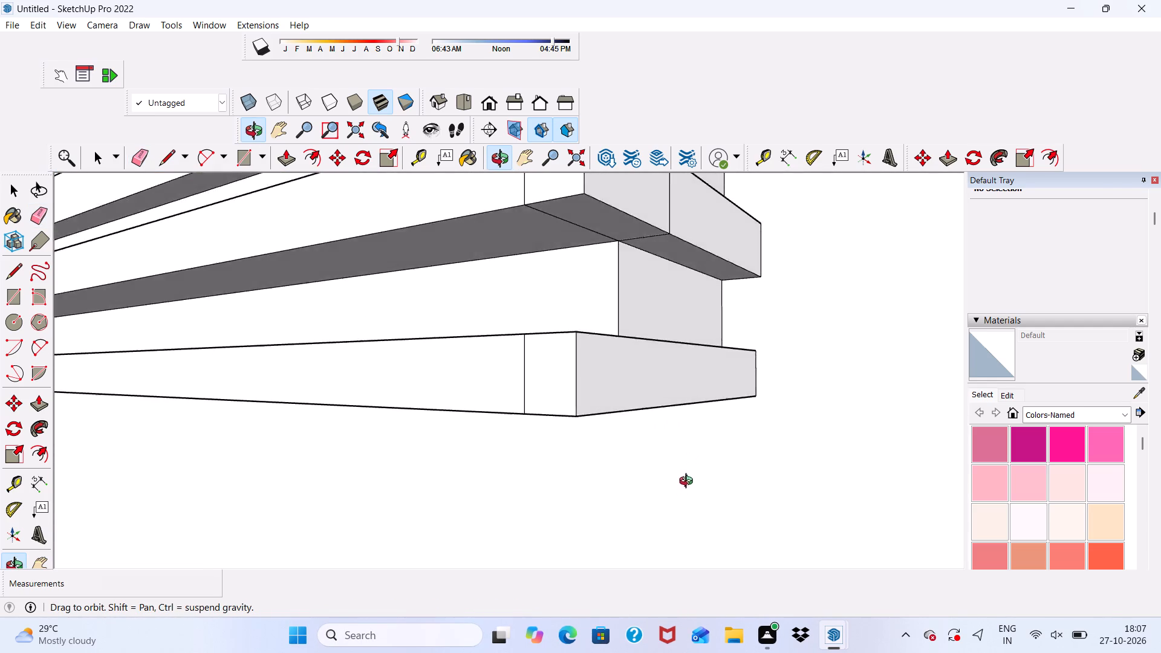
{"action": "middle_click_drag", "start_coordinate": [689, 482], "coordinate": [652, 551]}
{"action": "scroll", "coordinate": [499, 498], "scroll_direction": "up", "scroll_amount": 5}
{"action": "left_click_drag", "start_coordinate": [399, 360], "coordinate": [417, 385]}
{"action": "left_click", "coordinate": [417, 385]}
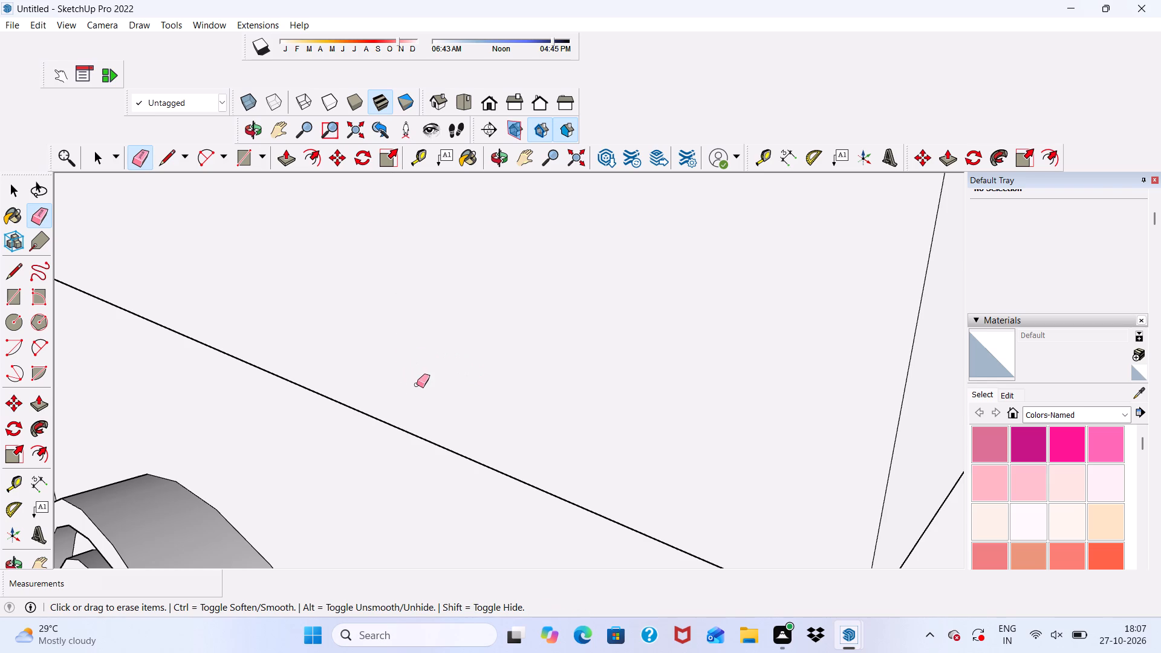
{"action": "scroll", "coordinate": [380, 340], "scroll_direction": "down", "scroll_amount": 12}
{"action": "middle_click_drag", "start_coordinate": [507, 391], "coordinate": [467, 461]}
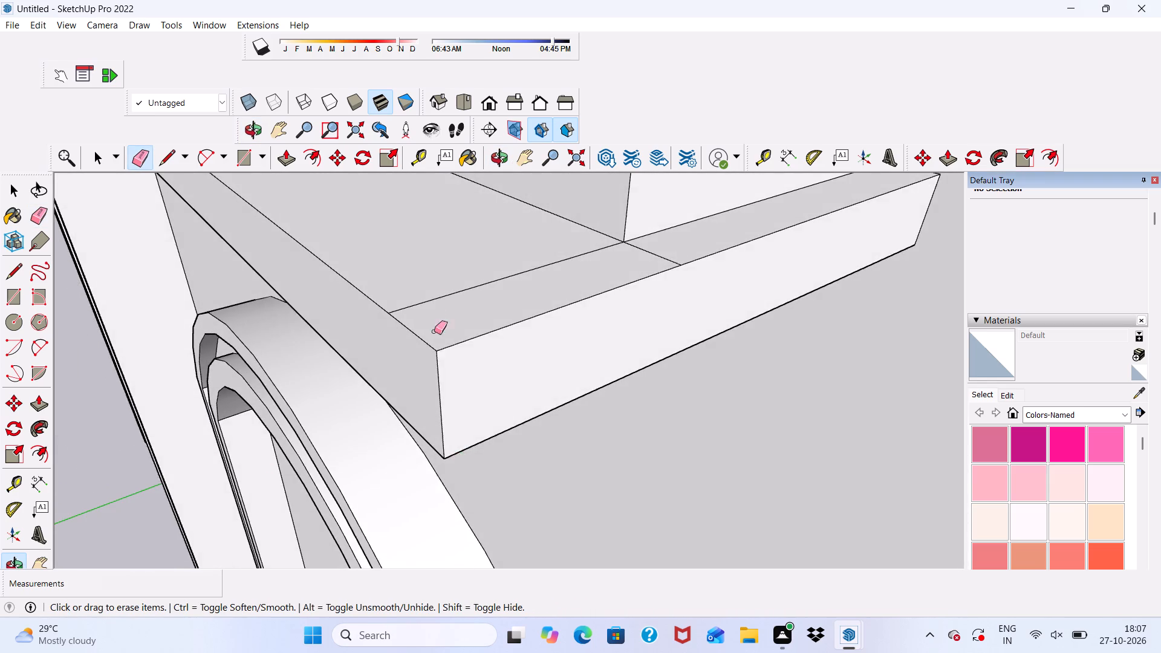
{"action": "scroll", "coordinate": [433, 282], "scroll_direction": "up", "scroll_amount": 5}
{"action": "left_click_drag", "start_coordinate": [433, 282], "coordinate": [454, 317]}
{"action": "left_click_drag", "start_coordinate": [818, 234], "coordinate": [810, 242]}
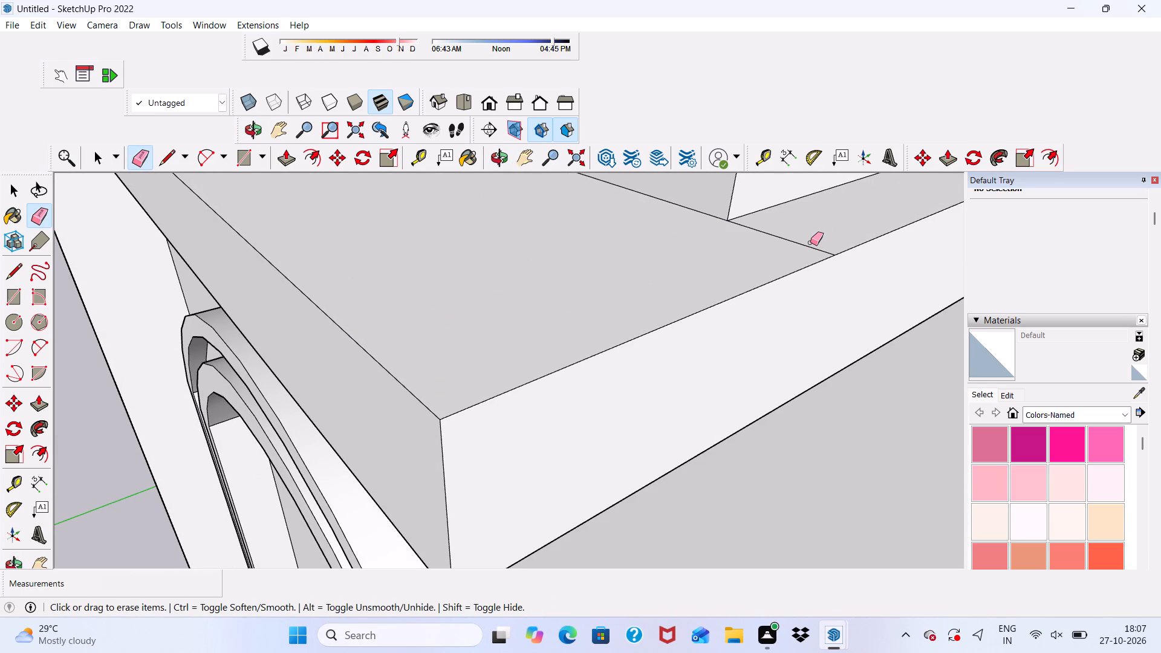
{"action": "left_click_drag", "start_coordinate": [810, 242], "coordinate": [806, 252]}
Erase the leftover seam lines on the top and end faces of the upper strip's right end.
{"action": "scroll", "coordinate": [804, 288], "scroll_direction": "down", "scroll_amount": 20}
{"action": "scroll", "coordinate": [548, 328], "scroll_direction": "up", "scroll_amount": 7}
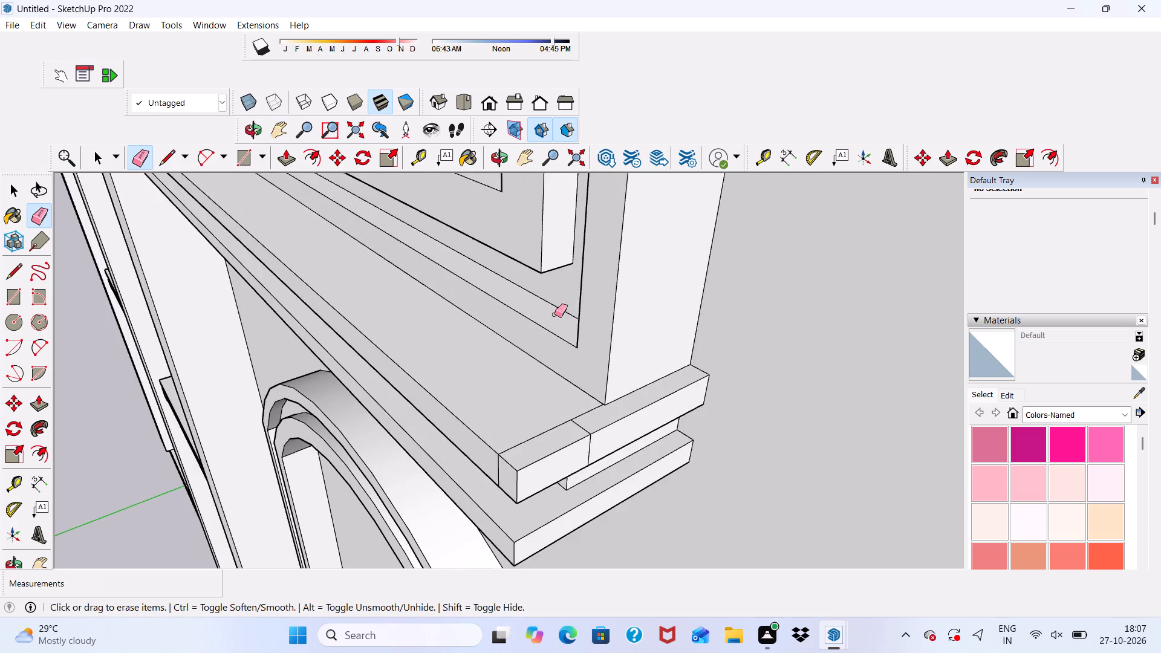
{"action": "scroll", "coordinate": [554, 314], "scroll_direction": "up", "scroll_amount": 6}
{"action": "left_click_drag", "start_coordinate": [576, 410], "coordinate": [588, 437]}
{"action": "left_click", "coordinate": [551, 424]}
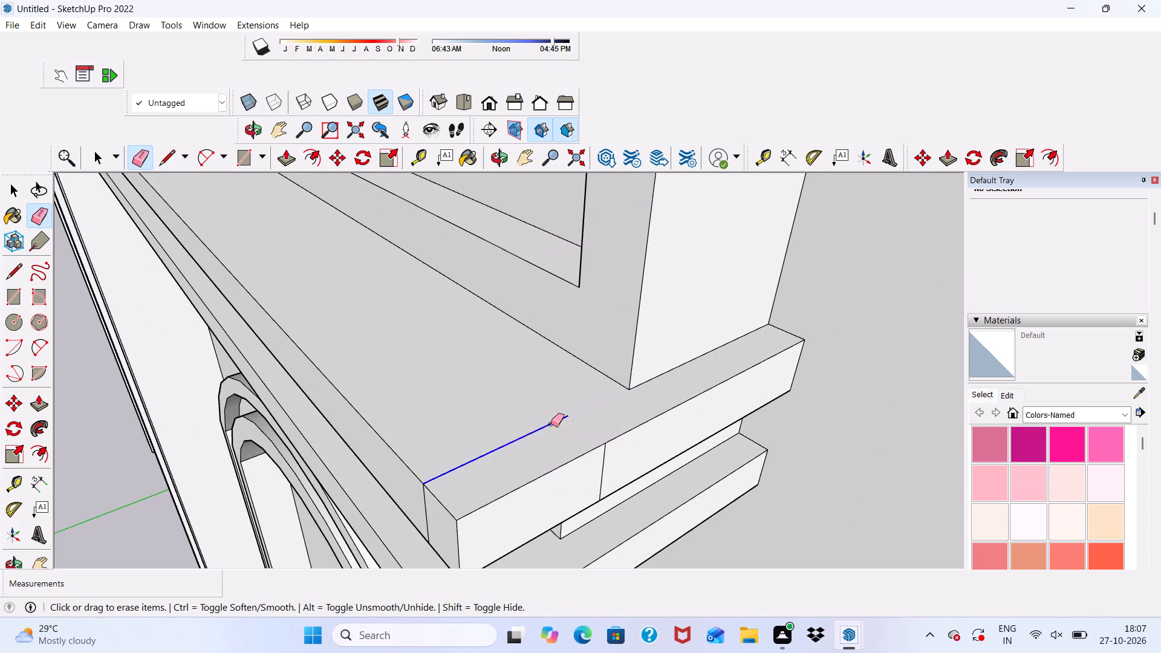
{"action": "left_click_drag", "start_coordinate": [596, 476], "coordinate": [608, 462]}
{"action": "scroll", "coordinate": [551, 421], "scroll_direction": "up", "scroll_amount": 1}
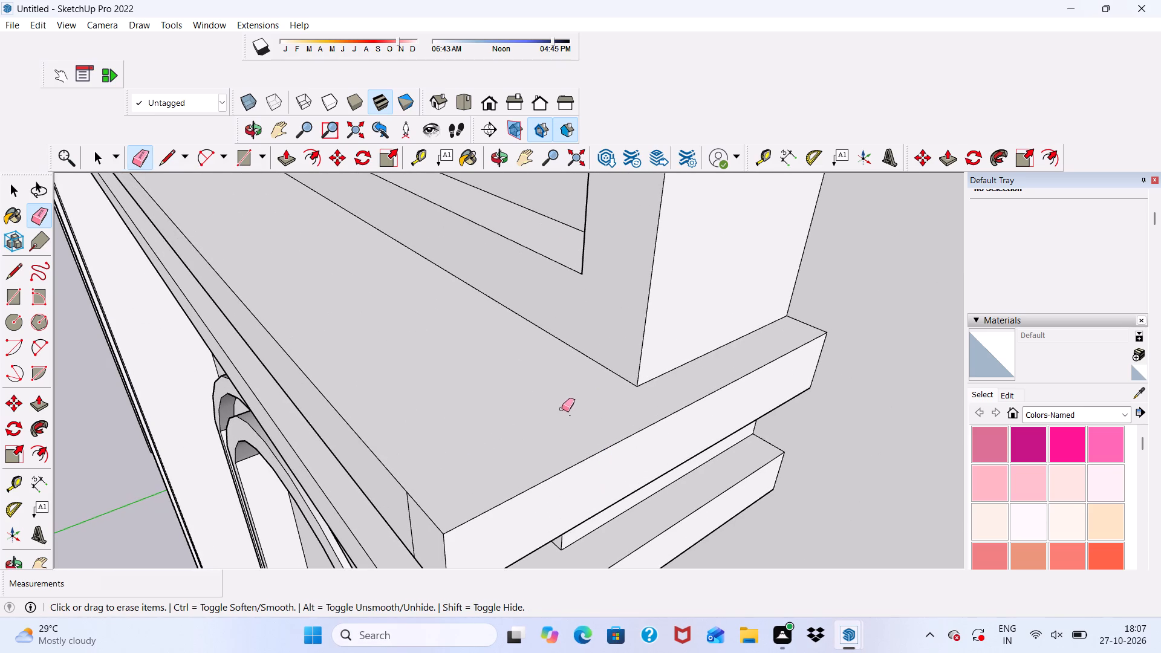
{"action": "left_click_drag", "start_coordinate": [572, 407], "coordinate": [579, 417]}
{"action": "left_click", "coordinate": [574, 415]}
{"action": "left_click_drag", "start_coordinate": [570, 411], "coordinate": [570, 427]}
Erase the leftover seam lines on the front face and underside of the upper strip at its right end.
{"action": "scroll", "coordinate": [591, 386], "scroll_direction": "down", "scroll_amount": 3}
{"action": "middle_click_drag", "start_coordinate": [568, 486], "coordinate": [716, 297]}
{"action": "scroll", "coordinate": [639, 321], "scroll_direction": "up", "scroll_amount": 6}
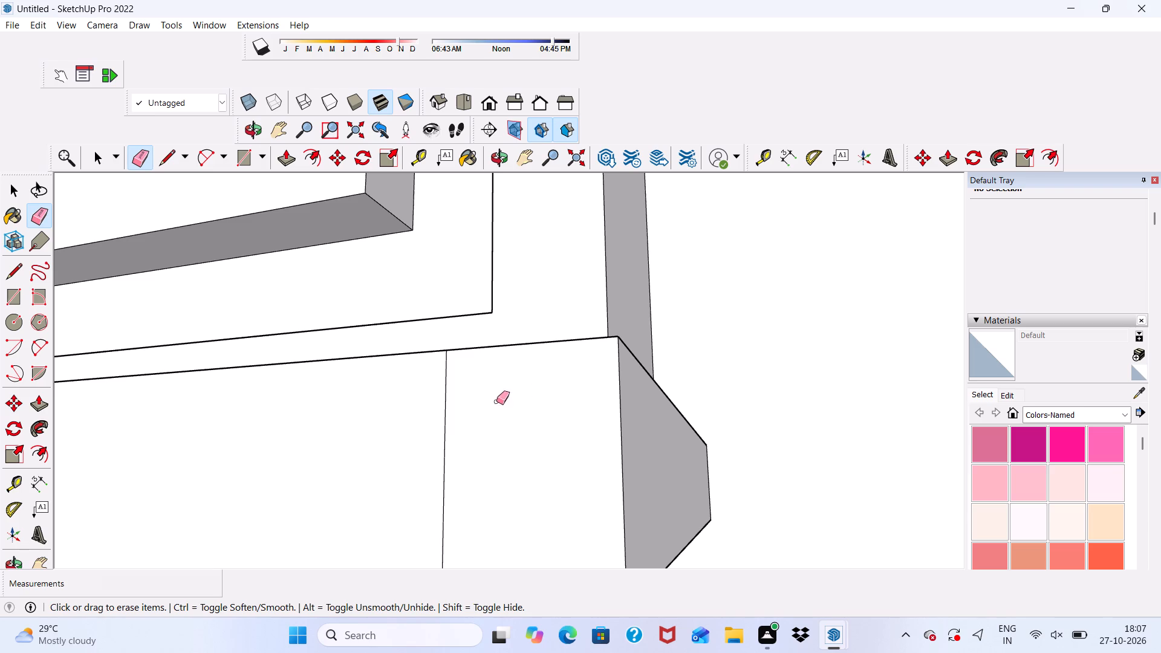
{"action": "left_click_drag", "start_coordinate": [477, 410], "coordinate": [405, 437]}
{"action": "left_click_drag", "start_coordinate": [403, 437], "coordinate": [458, 411]}
{"action": "scroll", "coordinate": [461, 368], "scroll_direction": "down", "scroll_amount": 7}
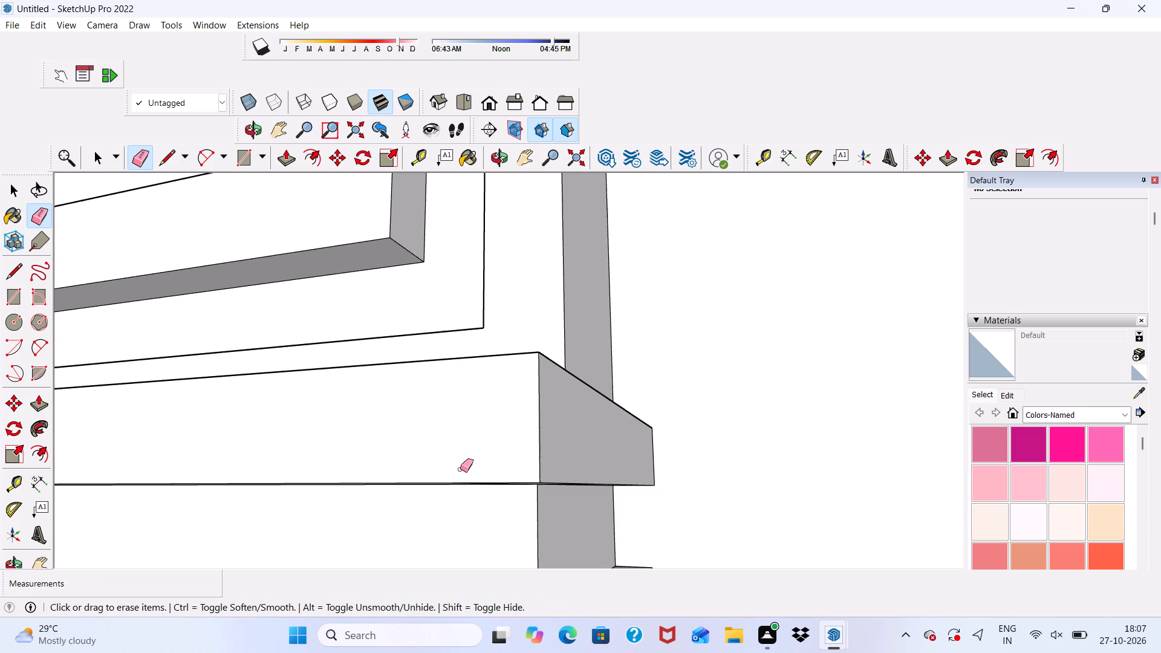
{"action": "middle_click_drag", "start_coordinate": [460, 469], "coordinate": [460, 337]}
{"action": "scroll", "coordinate": [460, 366], "scroll_direction": "up", "scroll_amount": 7}
{"action": "left_click_drag", "start_coordinate": [463, 366], "coordinate": [468, 385]}
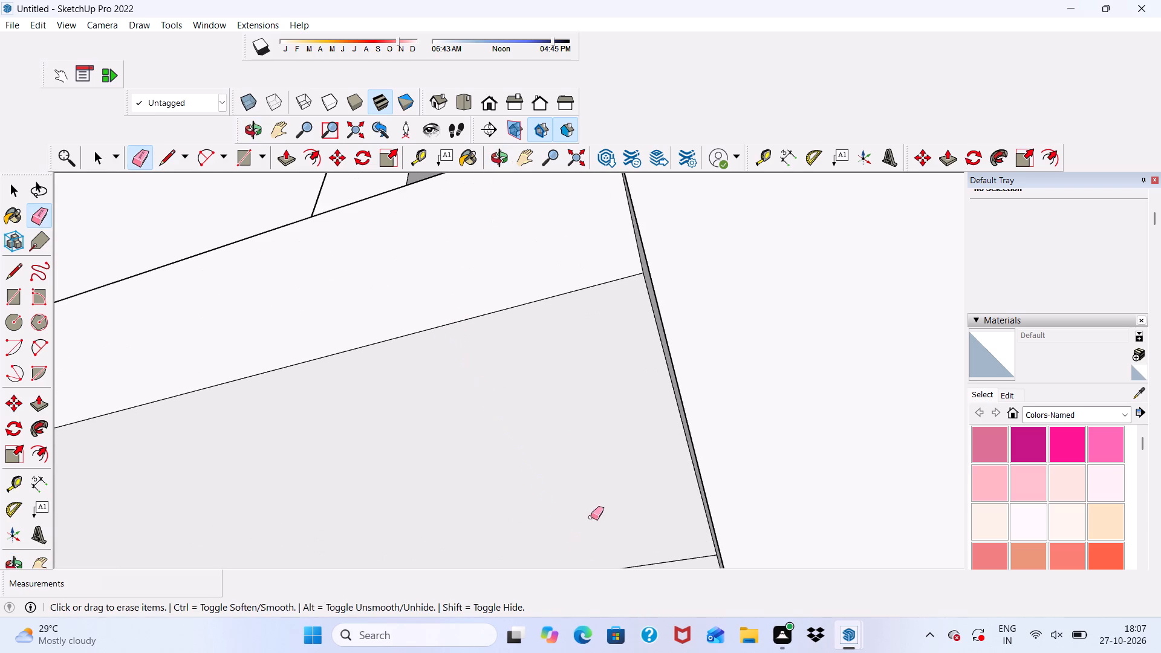
{"action": "scroll", "coordinate": [534, 397], "scroll_direction": "down", "scroll_amount": 6}
{"action": "scroll", "coordinate": [633, 486], "scroll_direction": "up", "scroll_amount": 7}
{"action": "left_click_drag", "start_coordinate": [579, 509], "coordinate": [584, 527]}
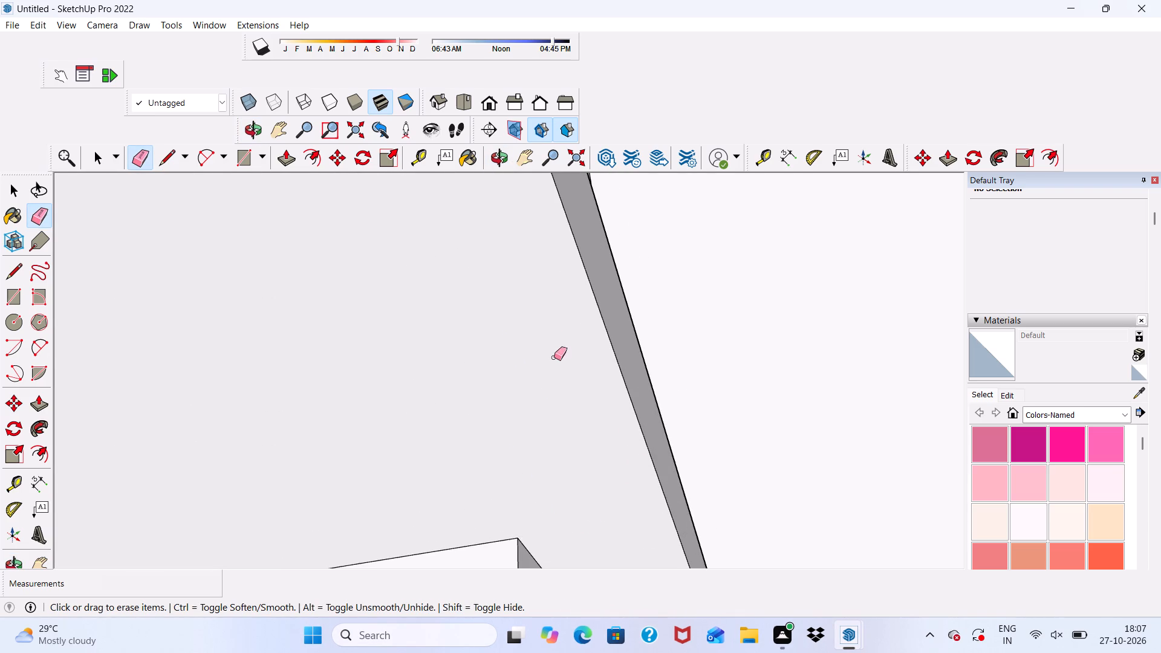
Draw a rectangle about 1' 6" by 5 1/16" on the underside of the lower strip, from its right rear corner to the front edge.
{"action": "scroll", "coordinate": [554, 357], "scroll_direction": "down", "scroll_amount": 16}
{"action": "scroll", "coordinate": [554, 264], "scroll_direction": "down", "scroll_amount": 4}
{"action": "scroll", "coordinate": [633, 259], "scroll_direction": "up", "scroll_amount": 1}
{"action": "scroll", "coordinate": [651, 253], "scroll_direction": "down", "scroll_amount": 7}
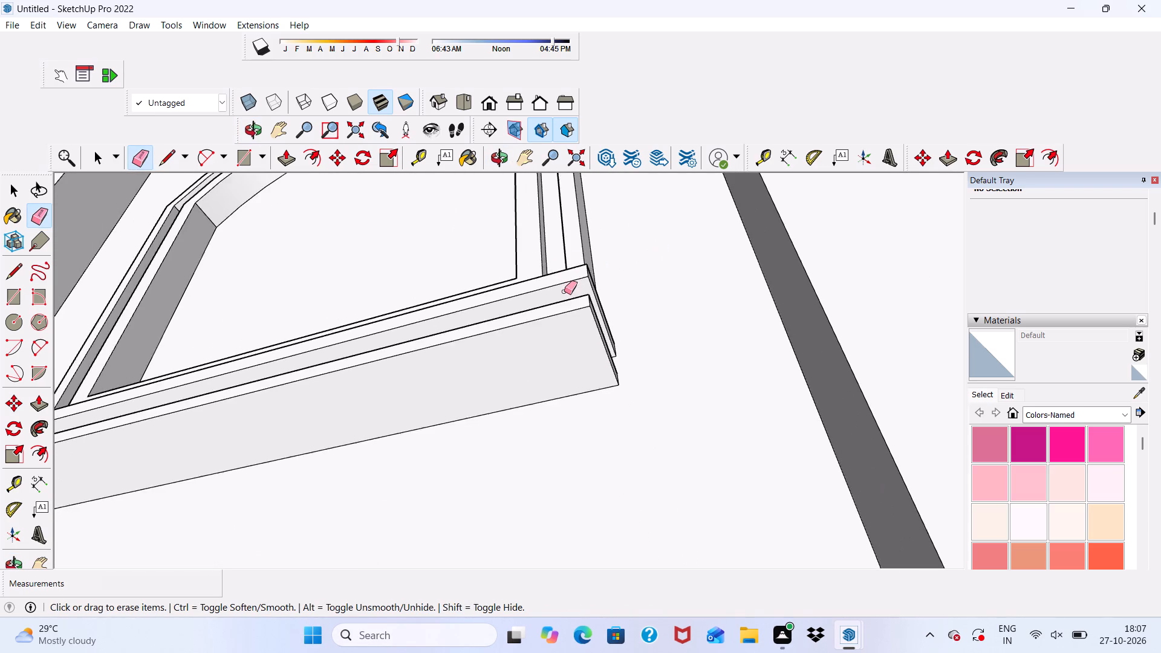
{"action": "middle_click_drag", "start_coordinate": [564, 291], "coordinate": [530, 482]}
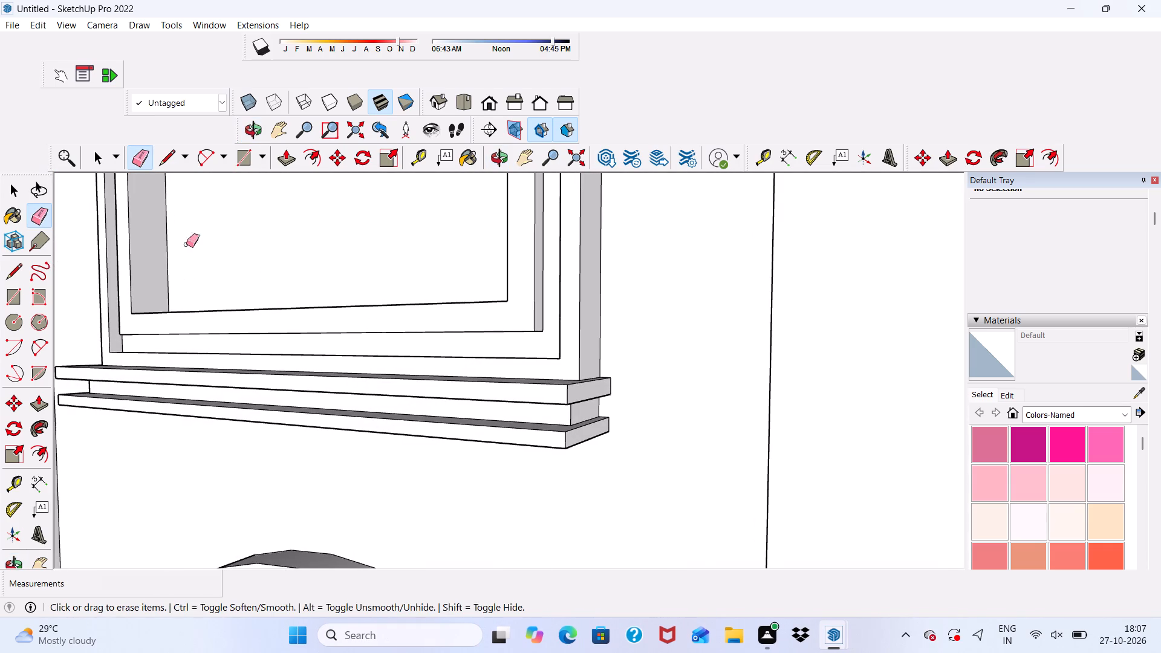
{"action": "left_click", "coordinate": [232, 158]}
{"action": "scroll", "coordinate": [252, 266], "scroll_direction": "down", "scroll_amount": 5}
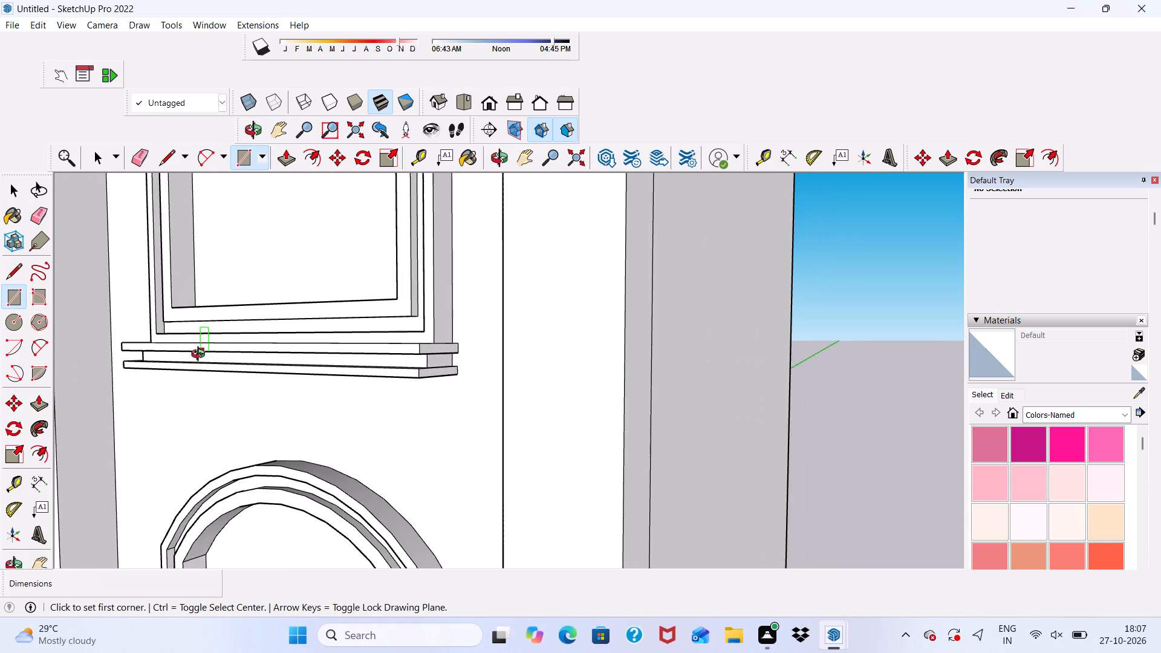
{"action": "middle_click_drag", "start_coordinate": [201, 356], "coordinate": [343, 247]}
{"action": "scroll", "coordinate": [522, 336], "scroll_direction": "up", "scroll_amount": 11}
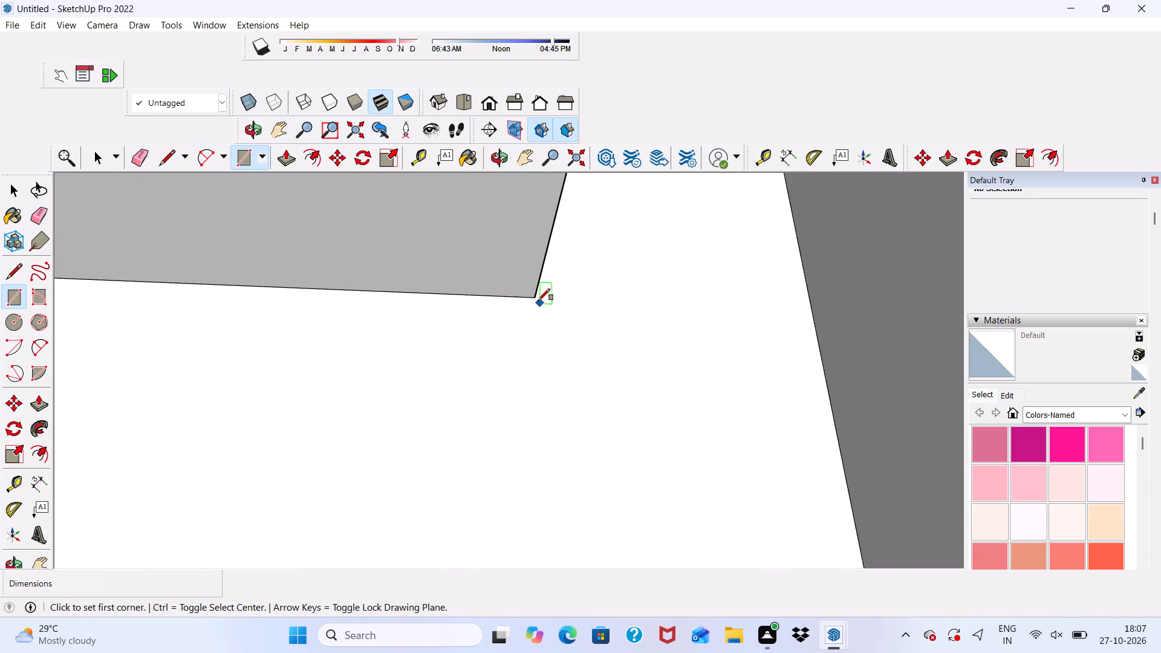
{"action": "scroll", "coordinate": [536, 298], "scroll_direction": "up", "scroll_amount": 2}
{"action": "left_click", "coordinate": [536, 298]}
{"action": "scroll", "coordinate": [530, 304], "scroll_direction": "down", "scroll_amount": 7}
{"action": "scroll", "coordinate": [523, 242], "scroll_direction": "up", "scroll_amount": 6}
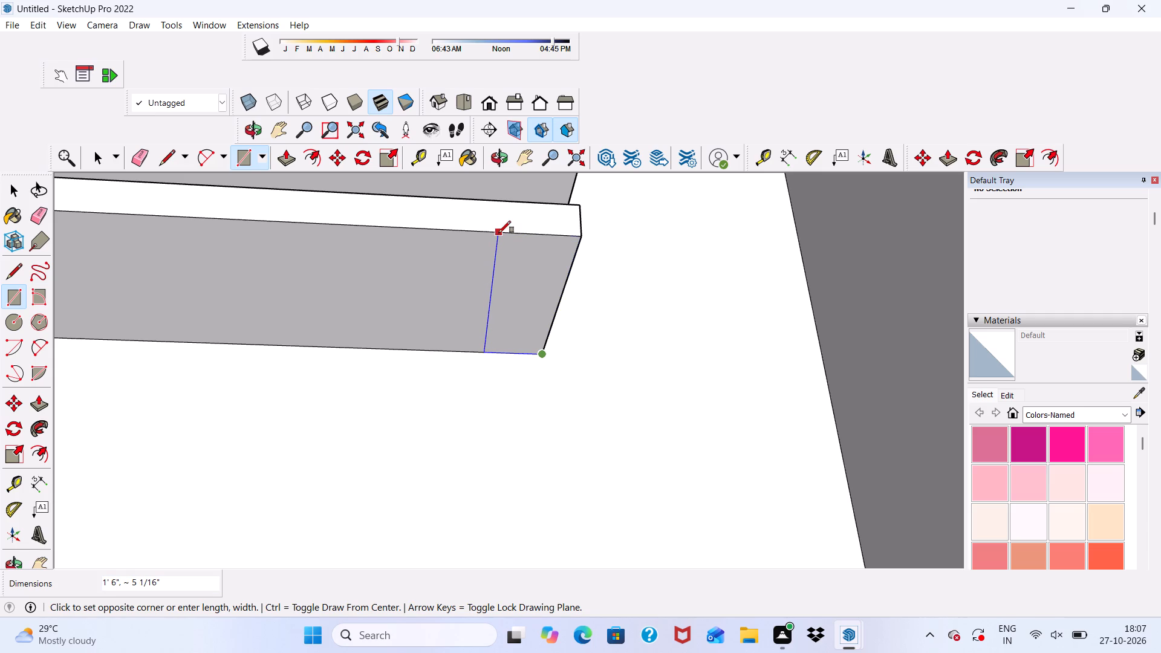
{"action": "left_click", "coordinate": [499, 233]}
Draw a rectangle about 1' 6" by 6 5/8" on the lower strip's underside, from its left rear corner to the front edge.
{"action": "scroll", "coordinate": [515, 231], "scroll_direction": "down", "scroll_amount": 5}
{"action": "scroll", "coordinate": [578, 232], "scroll_direction": "down", "scroll_amount": 11}
{"action": "scroll", "coordinate": [231, 247], "scroll_direction": "up", "scroll_amount": 2}
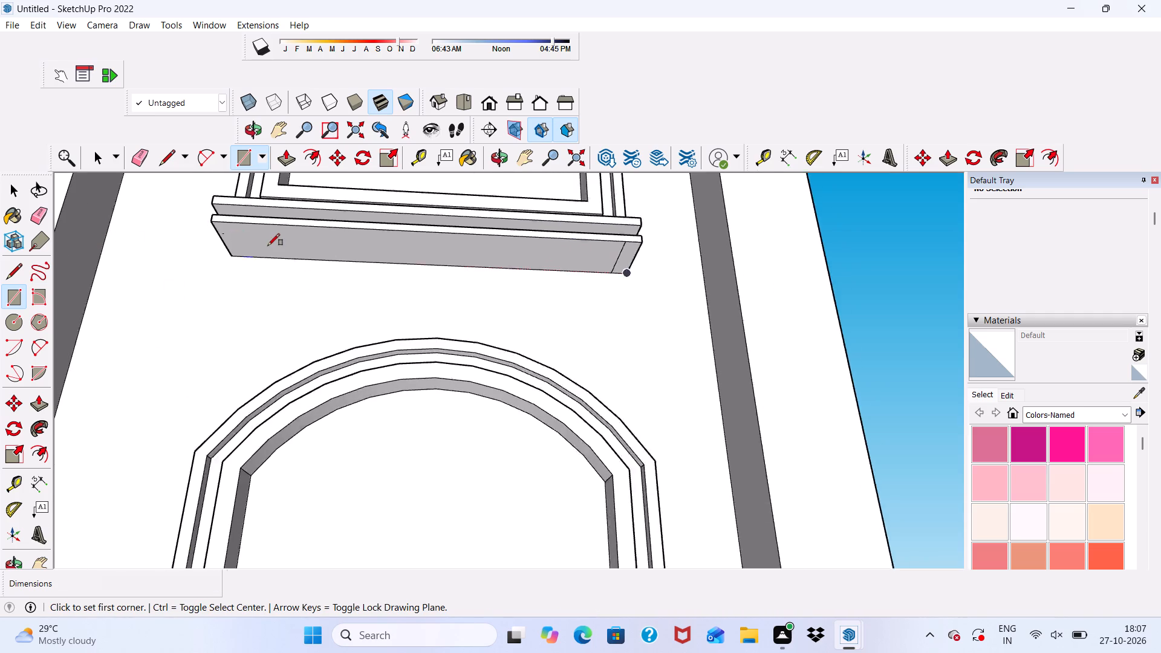
{"action": "scroll", "coordinate": [268, 245], "scroll_direction": "up", "scroll_amount": 4}
{"action": "scroll", "coordinate": [207, 276], "scroll_direction": "up", "scroll_amount": 4}
{"action": "left_click", "coordinate": [212, 259]}
{"action": "scroll", "coordinate": [212, 259], "scroll_direction": "down", "scroll_amount": 6}
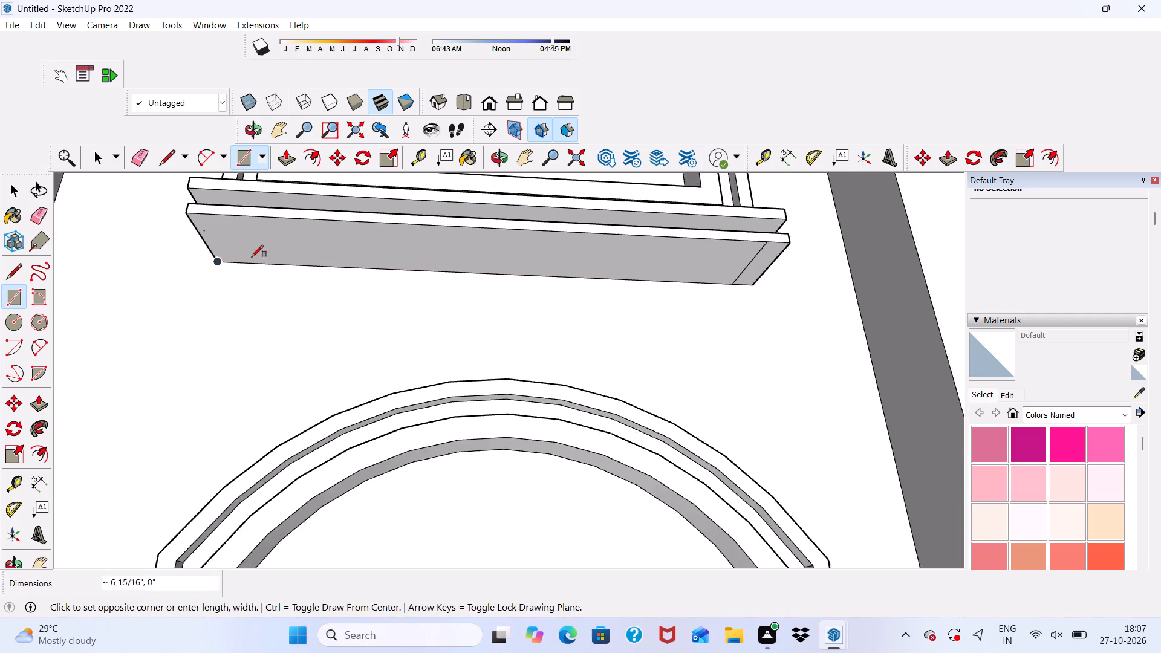
{"action": "scroll", "coordinate": [247, 217], "scroll_direction": "up", "scroll_amount": 5}
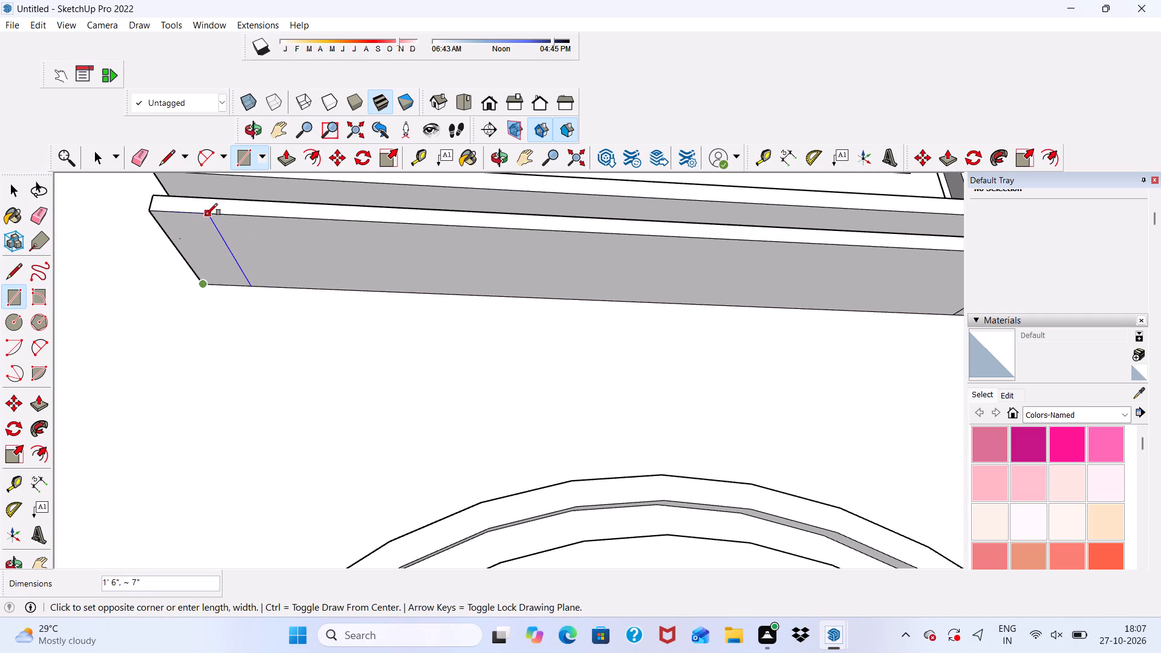
{"action": "left_click", "coordinate": [205, 215]}
Push/Pull the left end rectangle on the lower strip's underside down 3" as a bracket.
{"action": "left_click", "coordinate": [281, 161]}
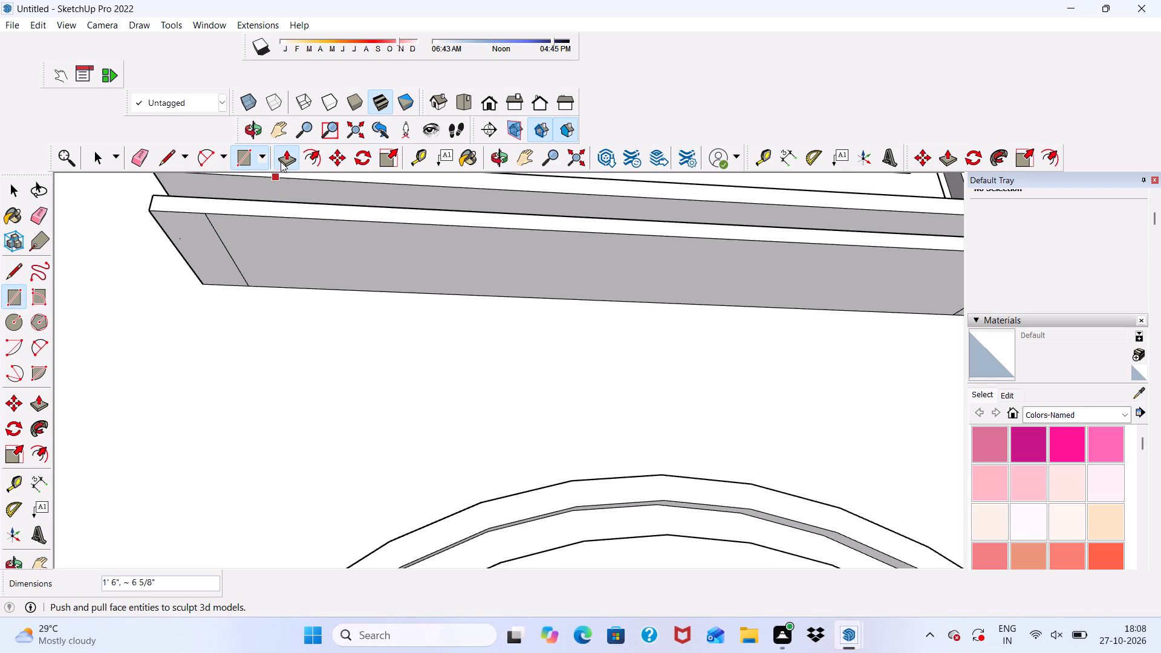
{"action": "scroll", "coordinate": [215, 247], "scroll_direction": "up", "scroll_amount": 3}
{"action": "left_click", "coordinate": [215, 247]}
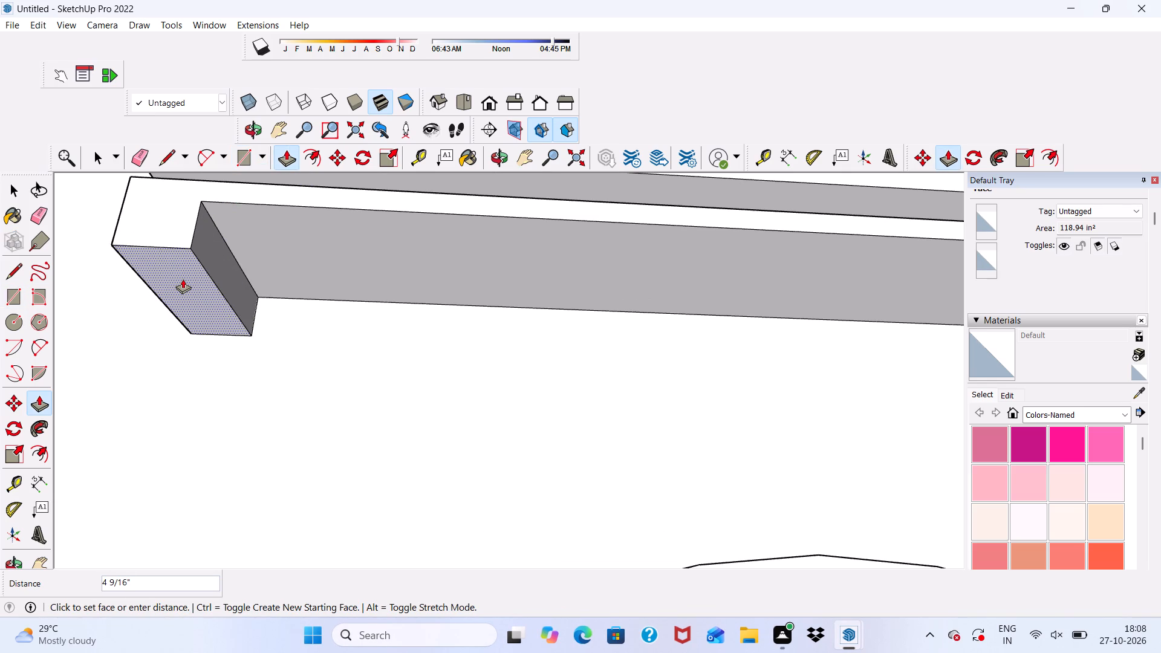
{"action": "key", "text": "3"}
{"action": "key", "text": "shift+quotedbl"}
{"action": "key", "text": "Return"}
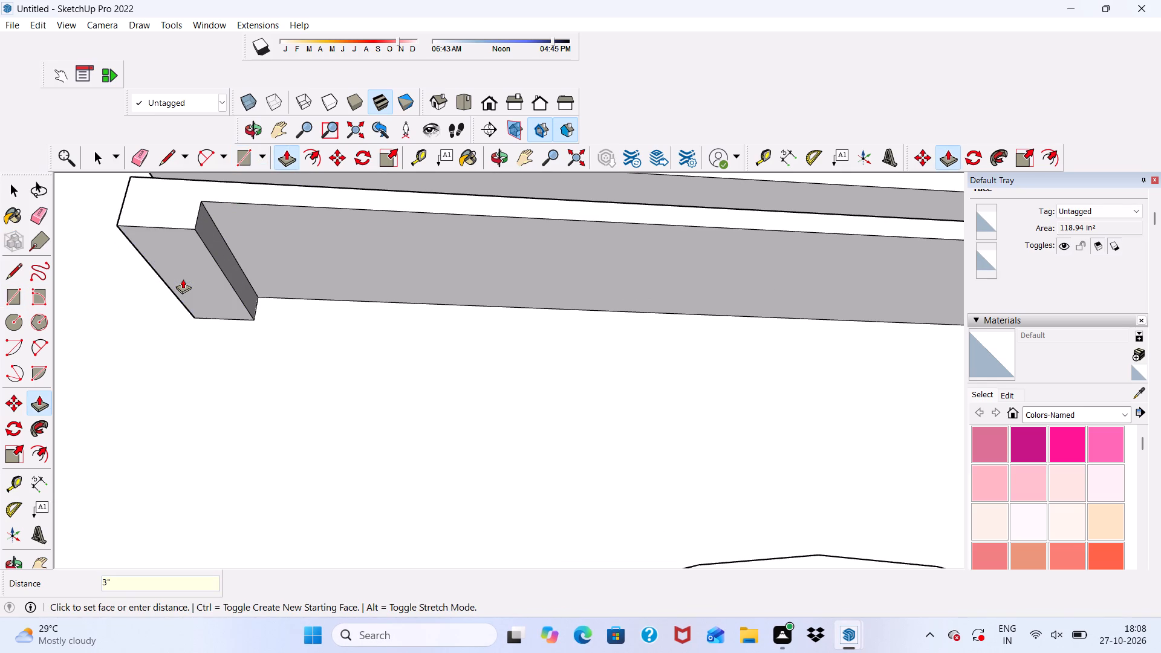
Push/Pull the right end rectangle on the lower strip's underside down 3" as a bracket.
{"action": "scroll", "coordinate": [172, 282], "scroll_direction": "down", "scroll_amount": 7}
{"action": "scroll", "coordinate": [82, 288], "scroll_direction": "down", "scroll_amount": 5}
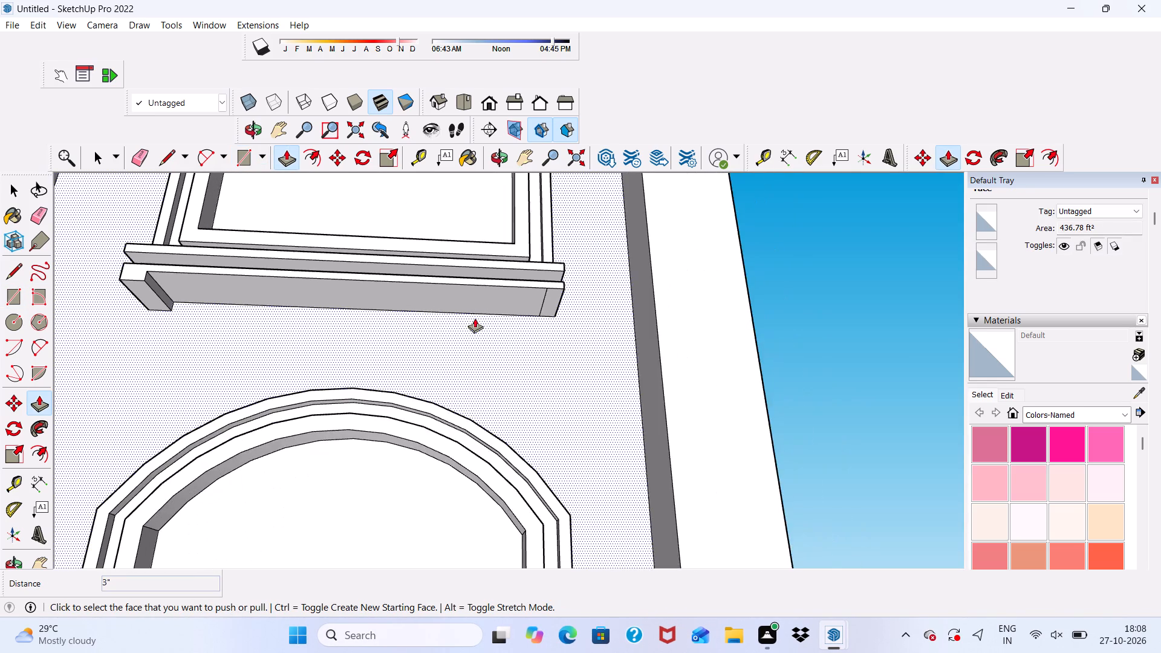
{"action": "scroll", "coordinate": [475, 318], "scroll_direction": "up", "scroll_amount": 5}
{"action": "scroll", "coordinate": [565, 294], "scroll_direction": "up", "scroll_amount": 2}
{"action": "left_click", "coordinate": [565, 294]}
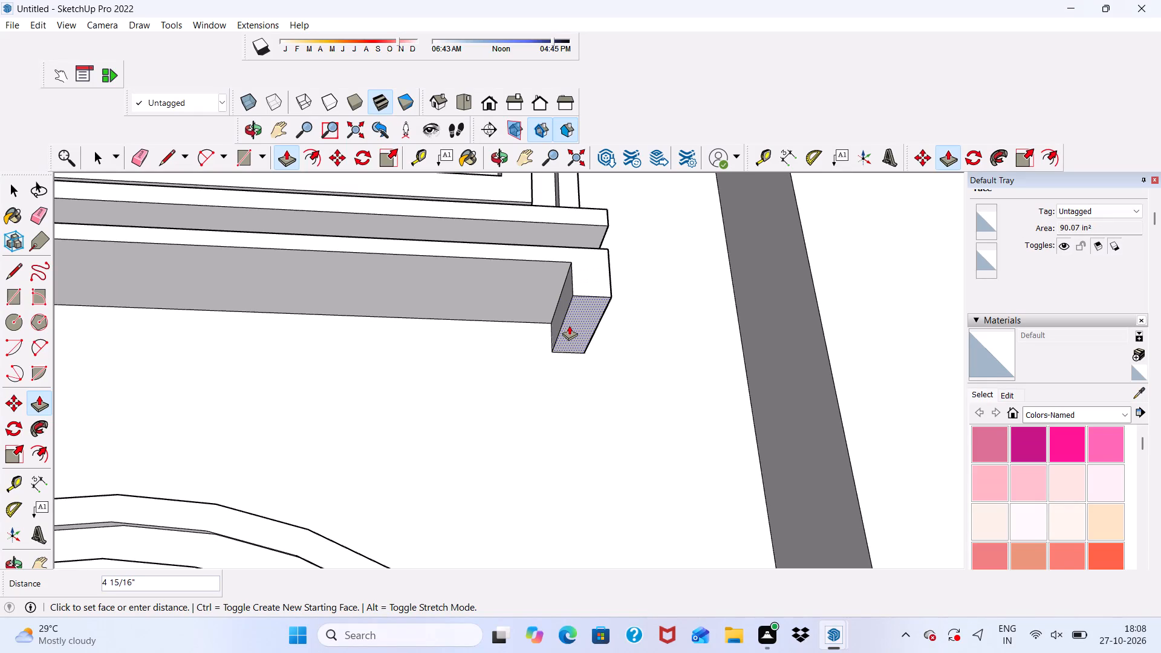
{"action": "key", "text": "3"}
{"action": "key", "text": "shift+quotedbl"}
{"action": "key", "text": "Return"}
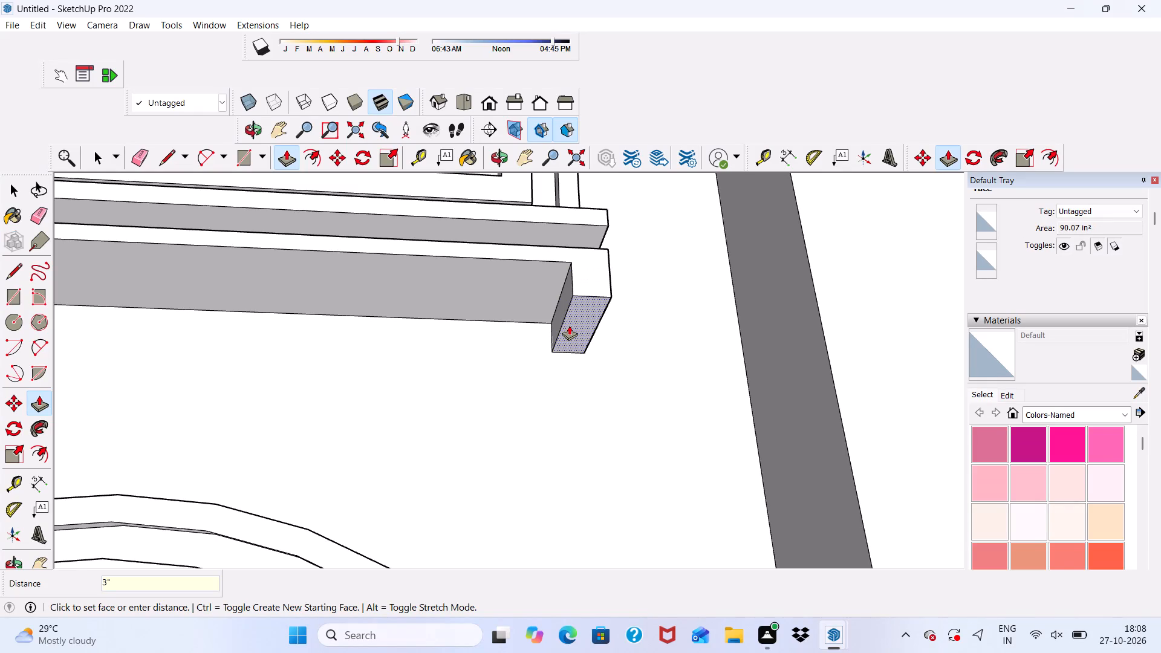
Draw a rectangle about 5 7/8" by 5" across the middle of the right bracket's underside.
{"action": "left_click", "coordinate": [238, 160]}
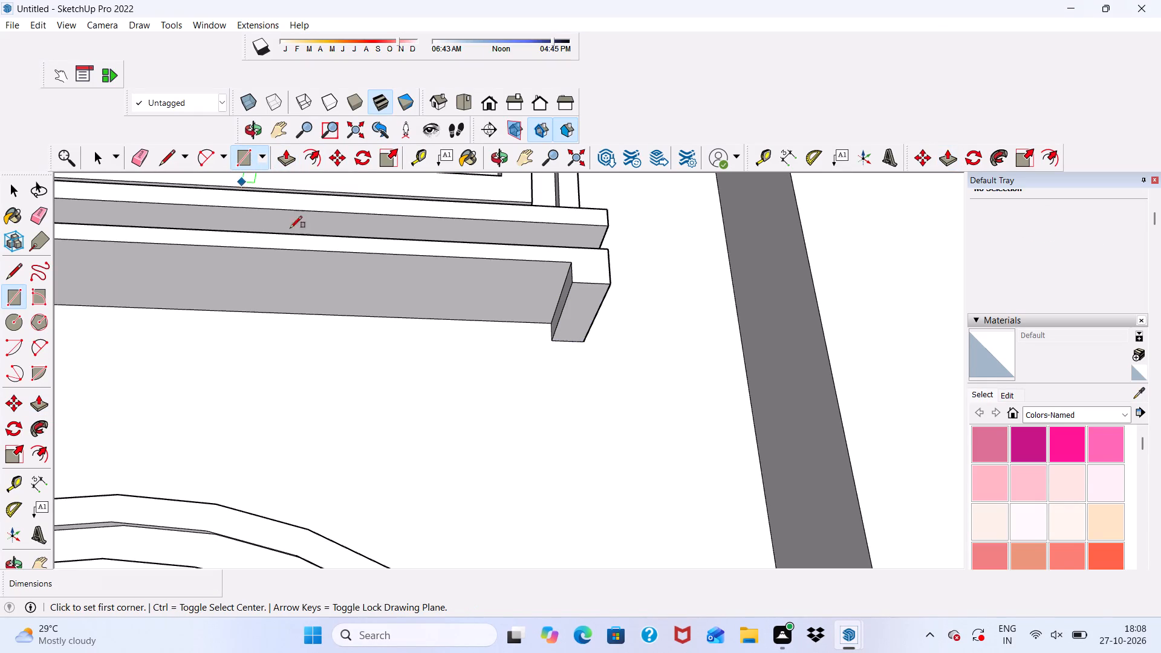
{"action": "scroll", "coordinate": [513, 302], "scroll_direction": "up", "scroll_amount": 4}
{"action": "scroll", "coordinate": [636, 359], "scroll_direction": "up", "scroll_amount": 5}
{"action": "scroll", "coordinate": [569, 215], "scroll_direction": "down", "scroll_amount": 6}
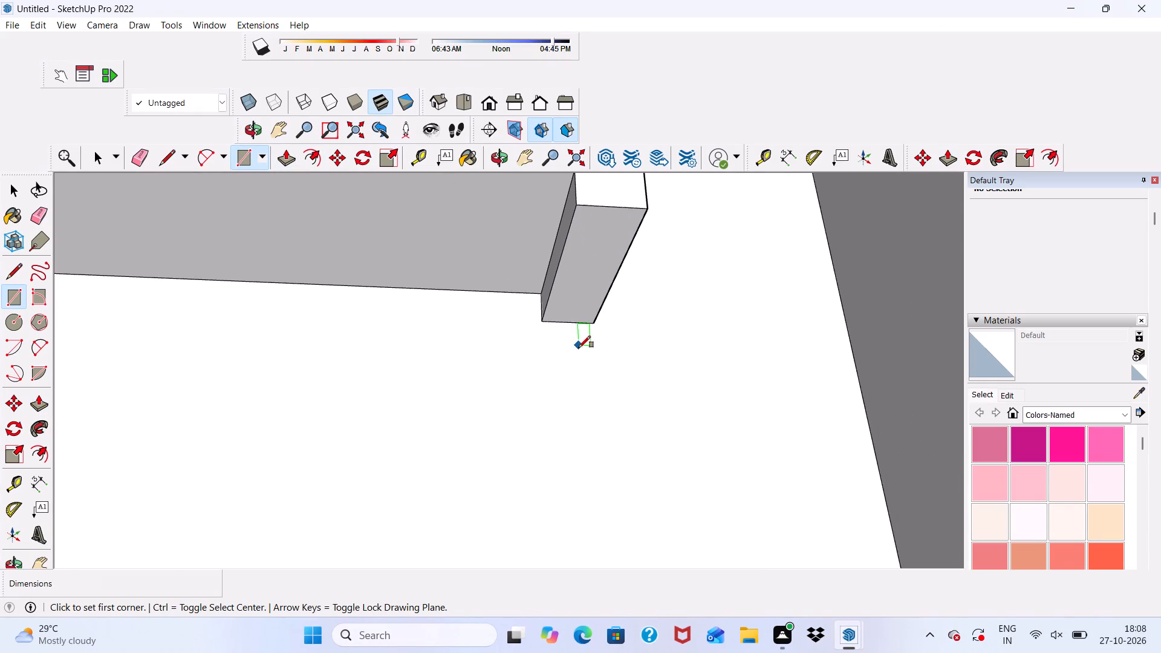
{"action": "scroll", "coordinate": [574, 223], "scroll_direction": "up", "scroll_amount": 5}
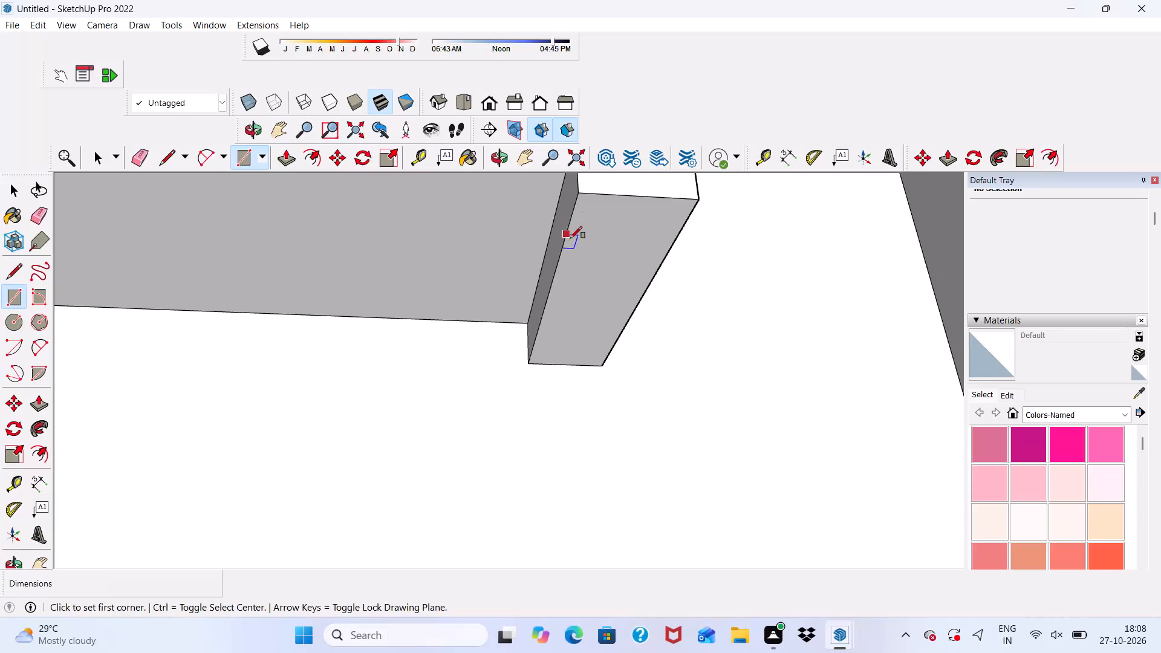
{"action": "left_click", "coordinate": [565, 250]}
{"action": "scroll", "coordinate": [651, 275], "scroll_direction": "up", "scroll_amount": 3}
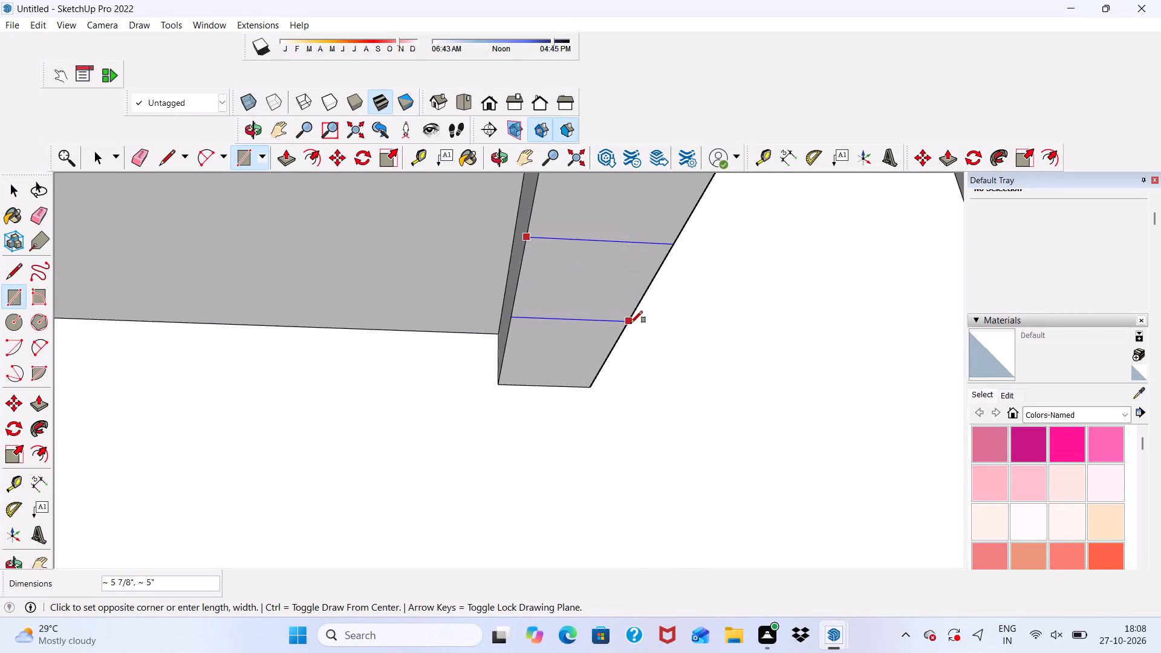
{"action": "left_click", "coordinate": [634, 321]}
{"action": "scroll", "coordinate": [631, 301], "scroll_direction": "down", "scroll_amount": 15}
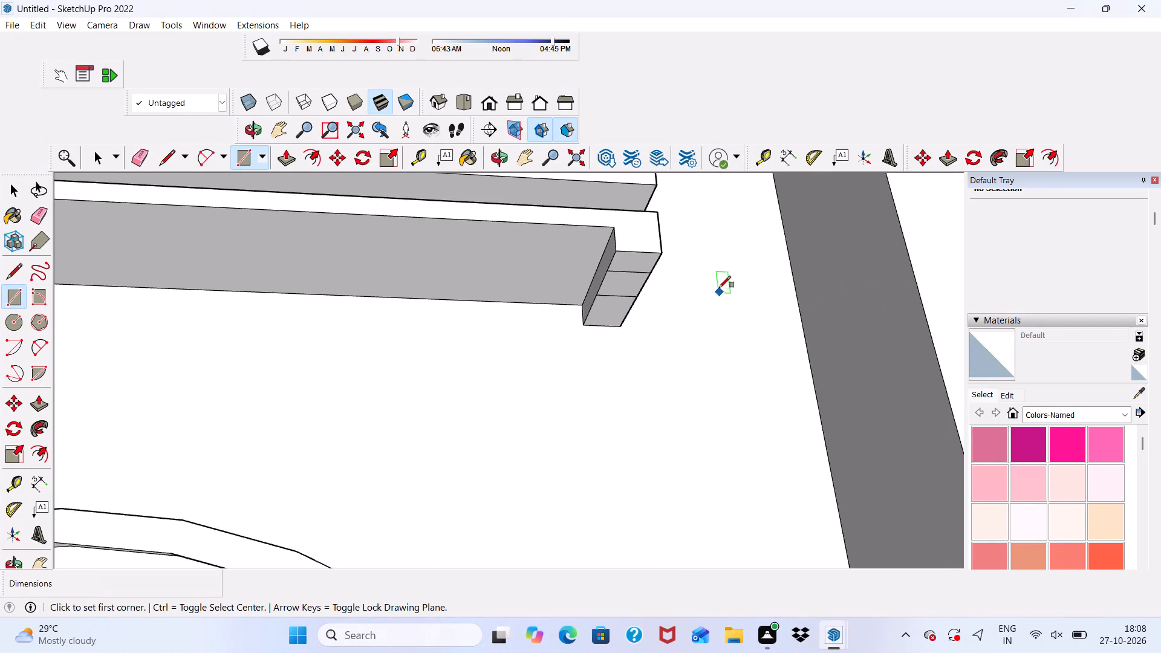
Draw a rectangle about 5 9/16" by 6 5/8" across the middle of the left bracket's underside.
{"action": "scroll", "coordinate": [719, 288], "scroll_direction": "down", "scroll_amount": 4}
{"action": "scroll", "coordinate": [141, 320], "scroll_direction": "up", "scroll_amount": 5}
{"action": "scroll", "coordinate": [160, 235], "scroll_direction": "up", "scroll_amount": 4}
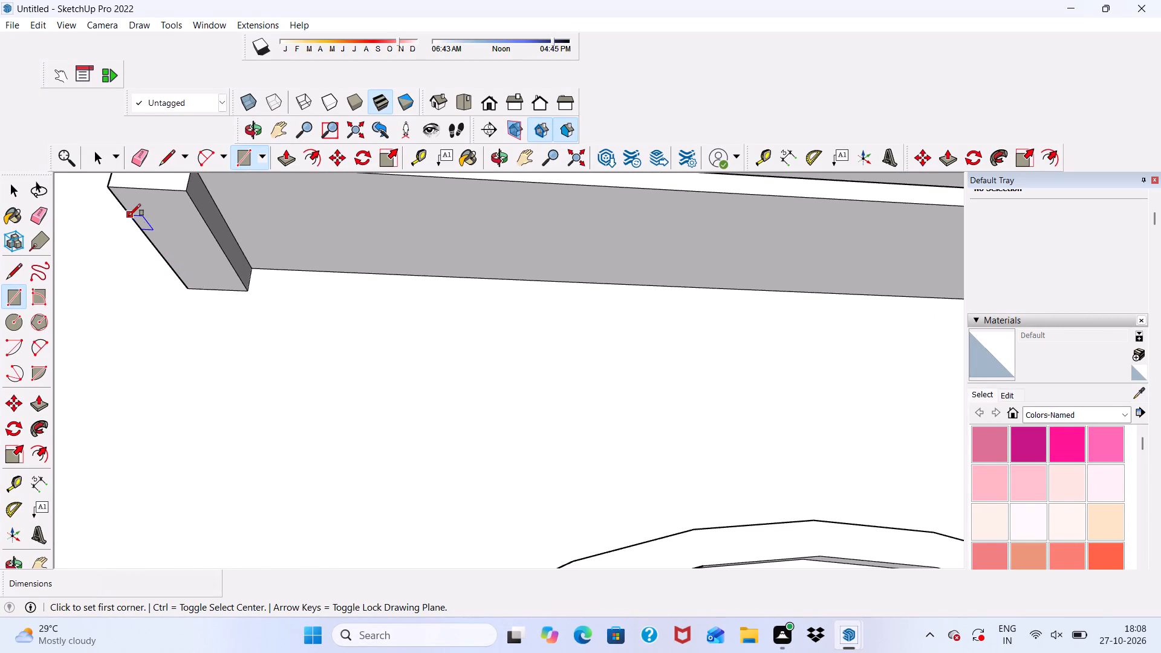
{"action": "left_click", "coordinate": [135, 225]}
{"action": "scroll", "coordinate": [225, 251], "scroll_direction": "up", "scroll_amount": 2}
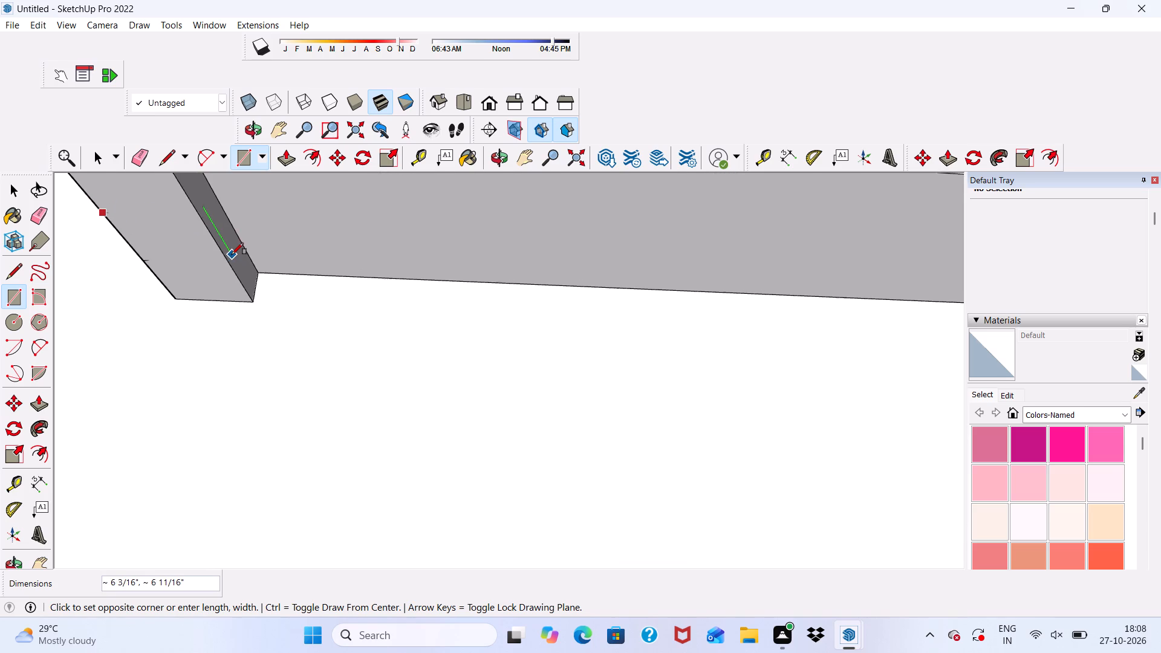
{"action": "scroll", "coordinate": [232, 255], "scroll_direction": "up", "scroll_amount": 5}
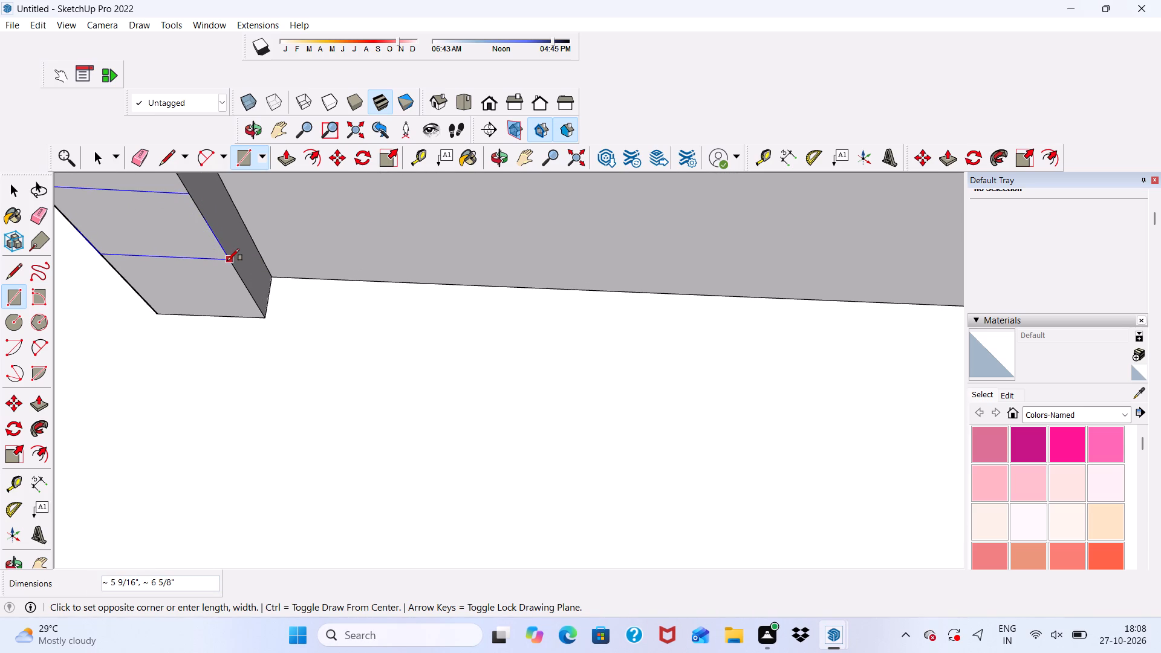
{"action": "left_click", "coordinate": [227, 261]}
Push/Pull the middle rectangle under the left bracket down about 1 3/16".
{"action": "left_click", "coordinate": [288, 164]}
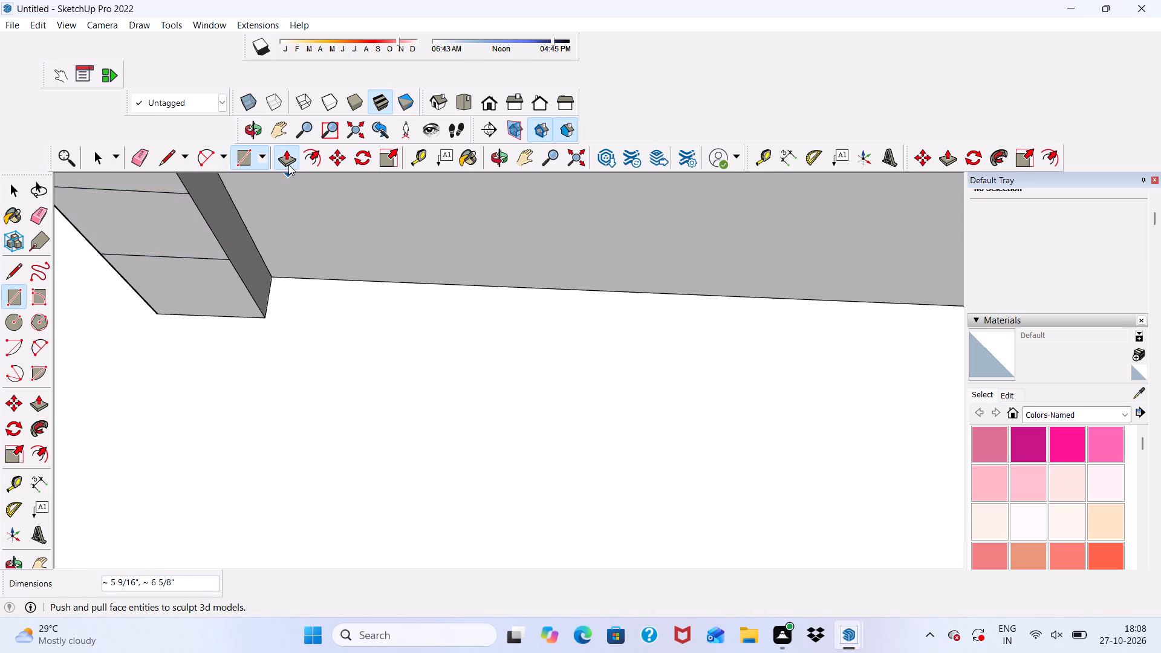
{"action": "left_click", "coordinate": [193, 231]}
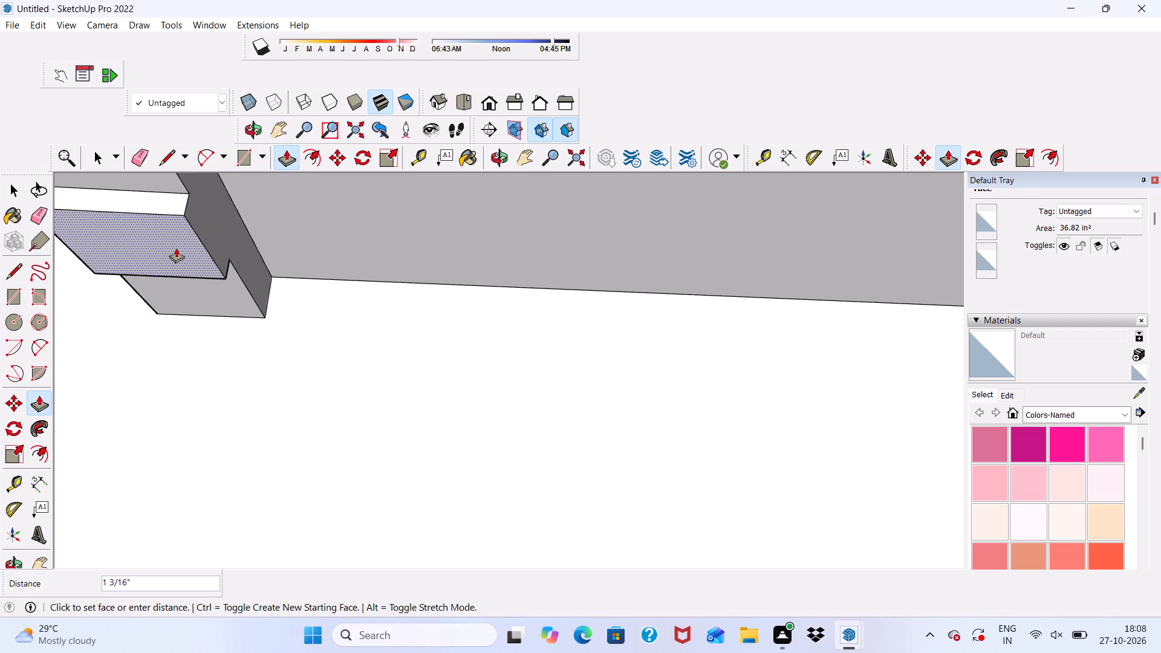
{"action": "left_click", "coordinate": [176, 248]}
Push/Pull the middle rectangle under the right bracket down about 7/8".
{"action": "scroll", "coordinate": [166, 250], "scroll_direction": "down", "scroll_amount": 20}
{"action": "scroll", "coordinate": [166, 250], "scroll_direction": "down", "scroll_amount": 3}
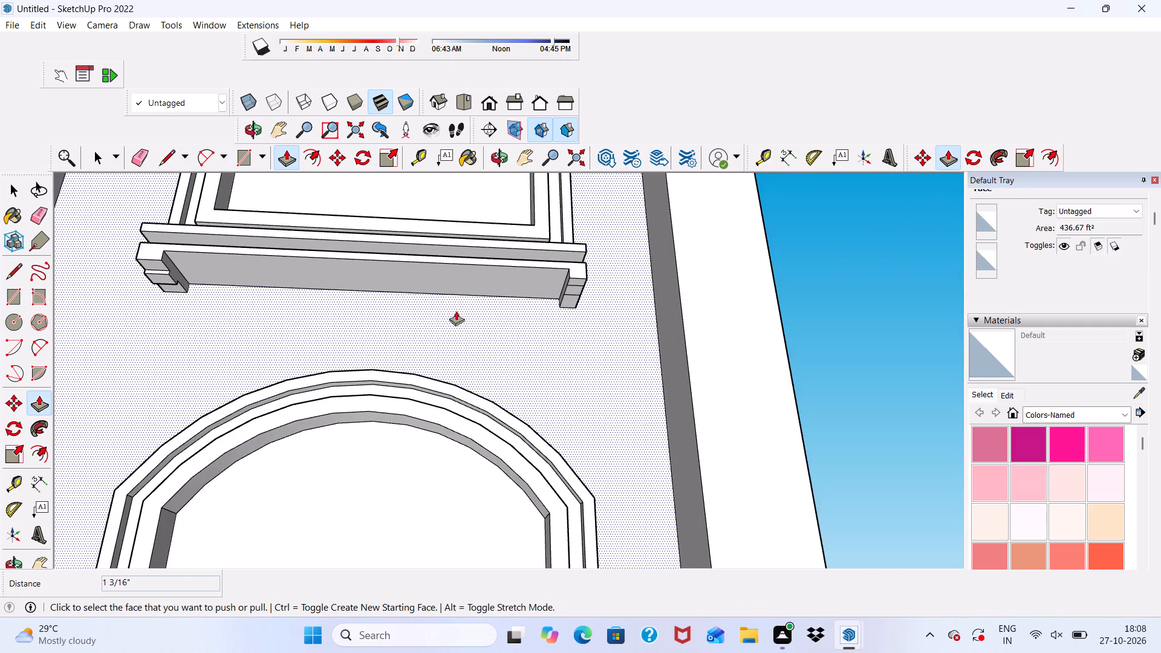
{"action": "scroll", "coordinate": [580, 282], "scroll_direction": "up", "scroll_amount": 12}
{"action": "left_click", "coordinate": [562, 298]}
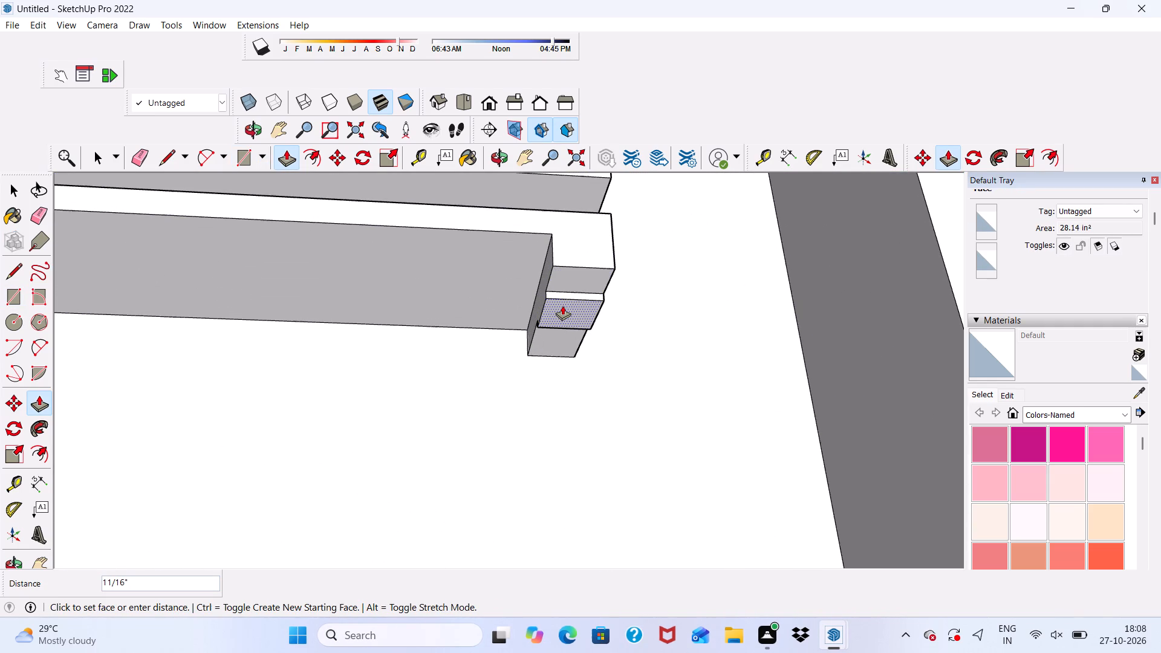
{"action": "left_click", "coordinate": [562, 307]}
Examine the window sills across the whole facade, comparing the right column with the neighbouring columns.
{"action": "scroll", "coordinate": [530, 292], "scroll_direction": "down", "scroll_amount": 5}
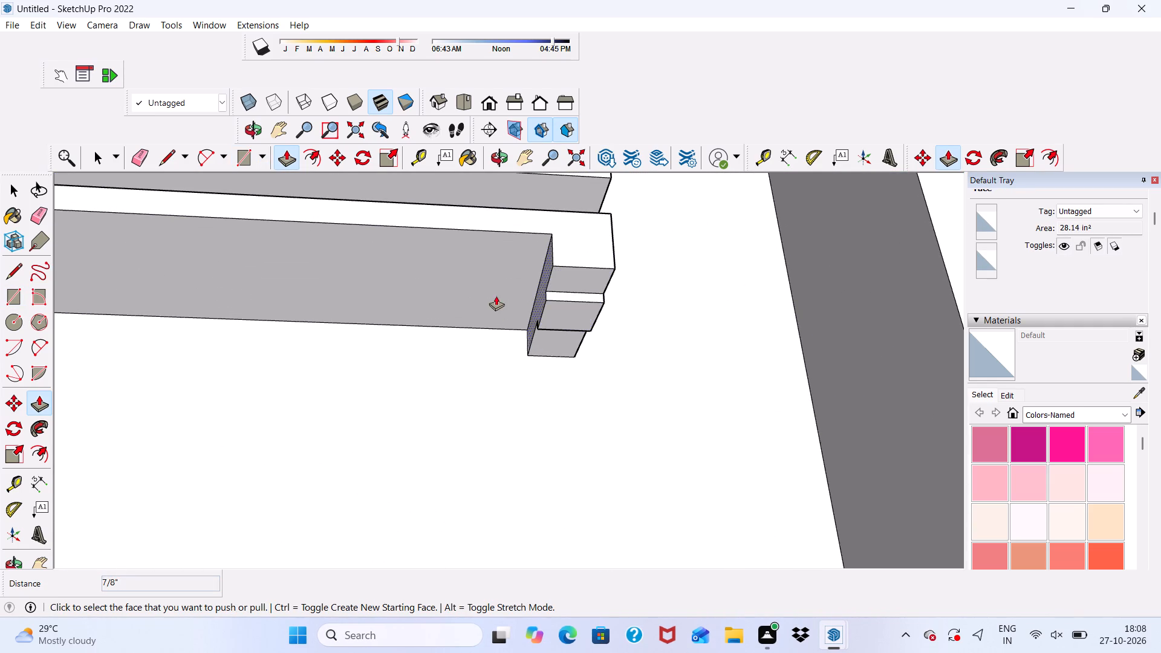
{"action": "scroll", "coordinate": [496, 296], "scroll_direction": "down", "scroll_amount": 2}
{"action": "middle_click_drag", "start_coordinate": [496, 295], "coordinate": [473, 471]}
{"action": "scroll", "coordinate": [491, 330], "scroll_direction": "down", "scroll_amount": 11}
{"action": "scroll", "coordinate": [399, 282], "scroll_direction": "down", "scroll_amount": 3}
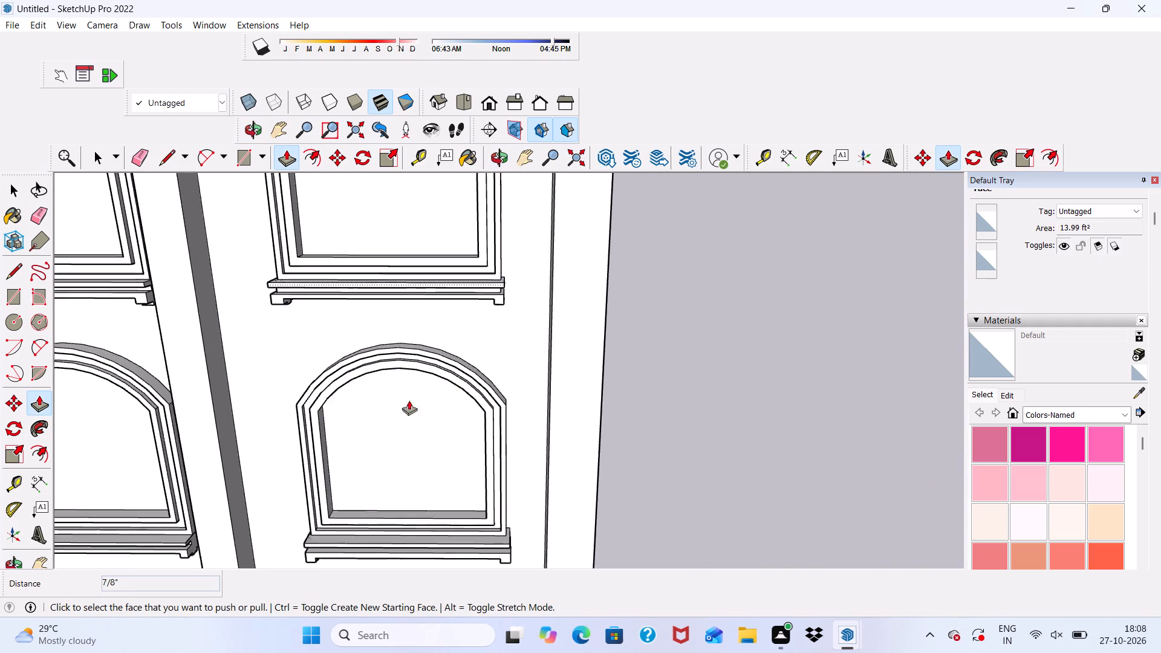
{"action": "scroll", "coordinate": [409, 400], "scroll_direction": "down", "scroll_amount": 9}
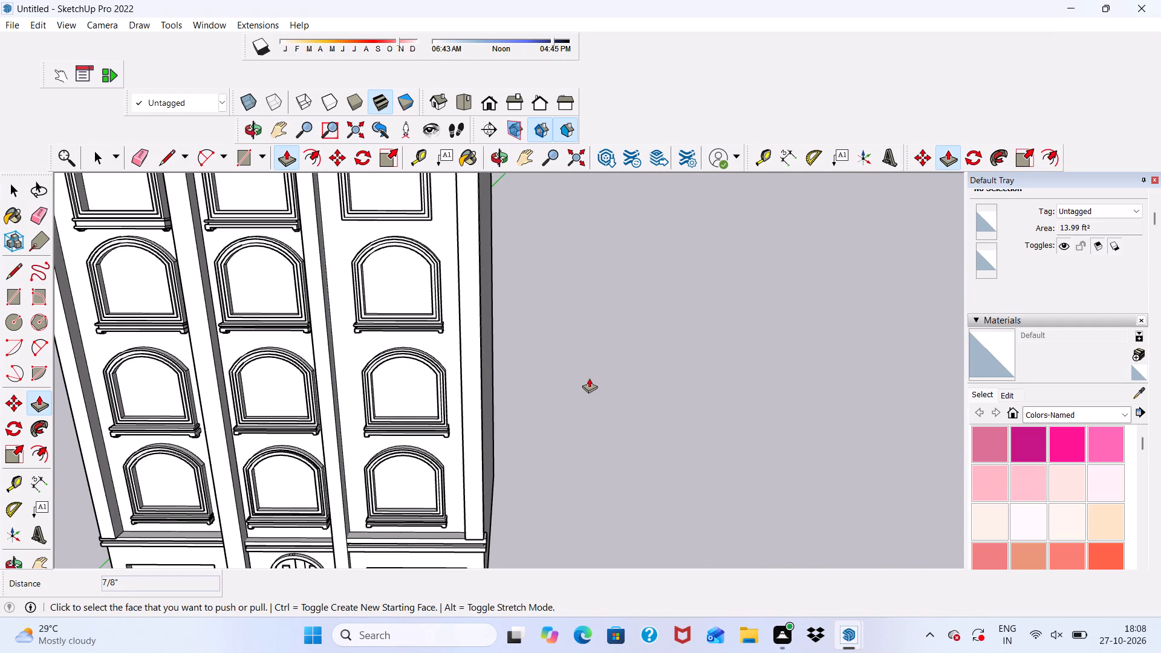
{"action": "key", "text": "space"}
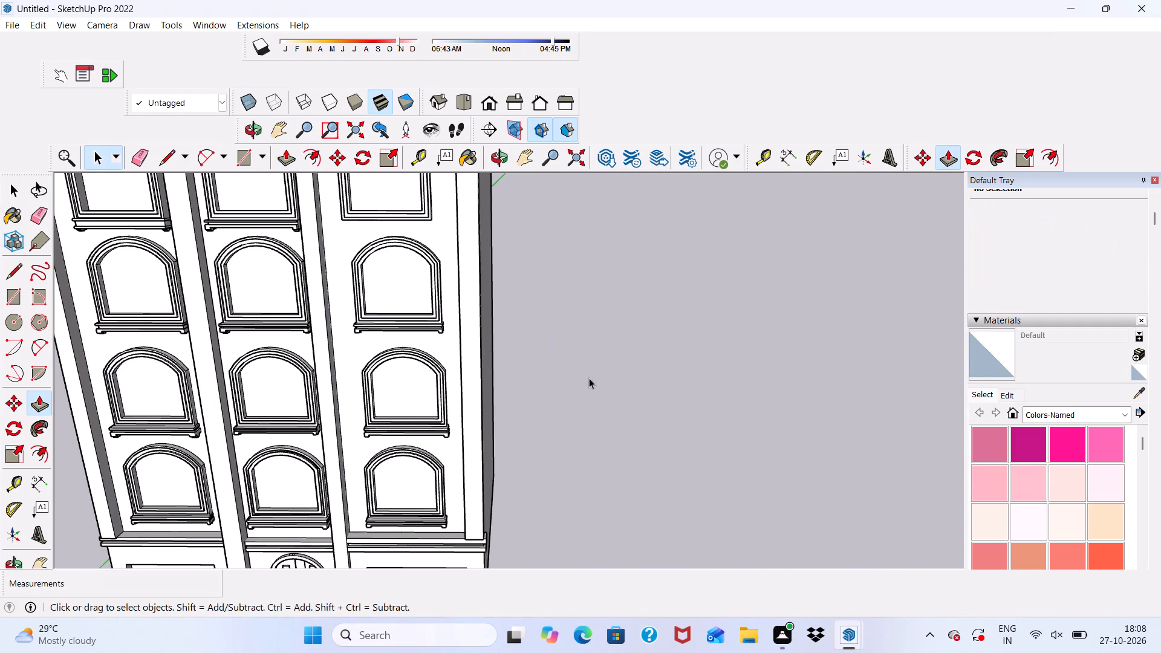
{"action": "scroll", "coordinate": [586, 371], "scroll_direction": "down", "scroll_amount": 3}
{"action": "scroll", "coordinate": [304, 349], "scroll_direction": "up", "scroll_amount": 2}
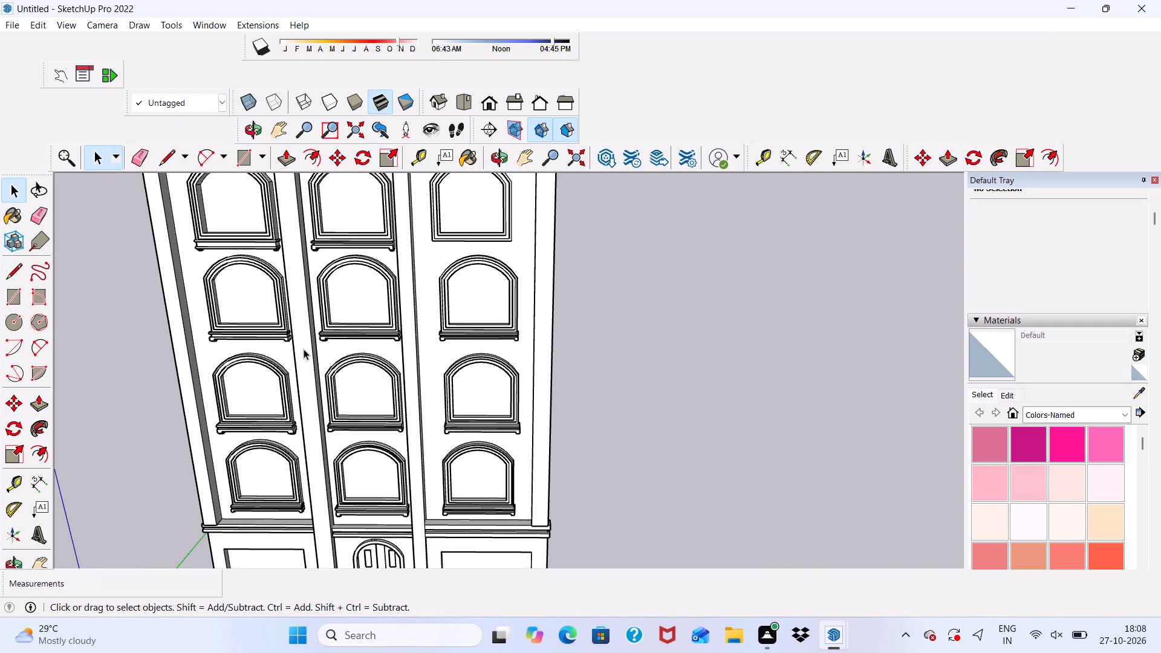
{"action": "scroll", "coordinate": [304, 349], "scroll_direction": "up", "scroll_amount": 3}
{"action": "scroll", "coordinate": [304, 349], "scroll_direction": "down", "scroll_amount": 5}
{"action": "middle_click_drag", "start_coordinate": [309, 340], "coordinate": [326, 244]}
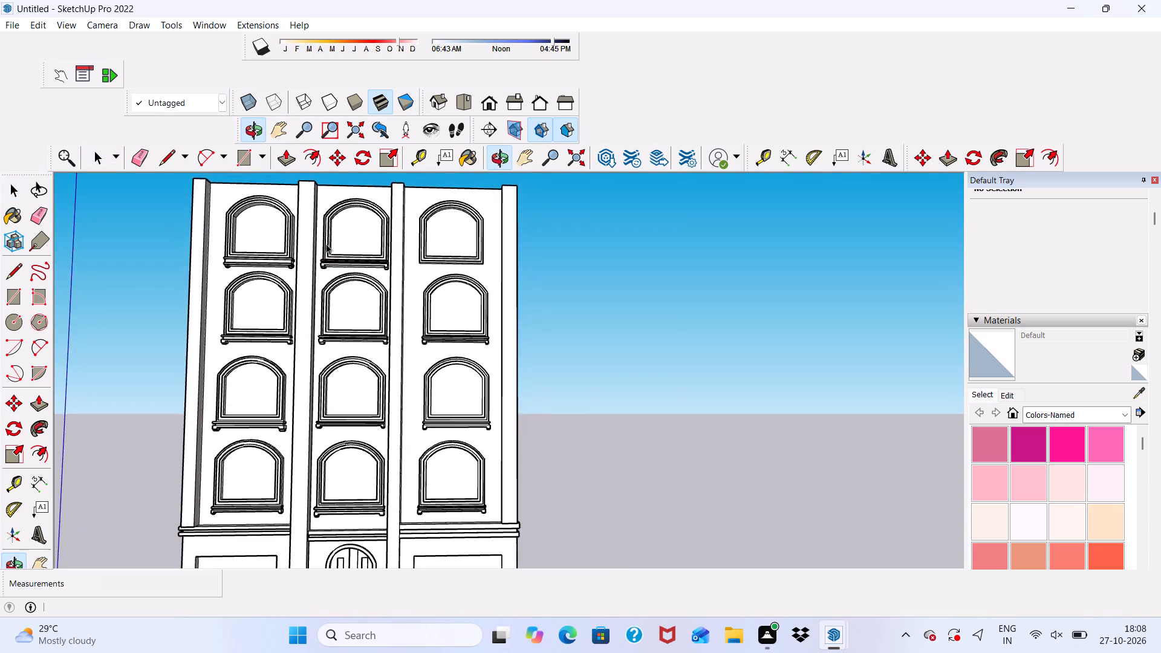
Draw a rectangle about 10' 7/8" by 6 3/8" on the wall directly beneath the top right-column window's frame.
{"action": "scroll", "coordinate": [326, 244], "scroll_direction": "up", "scroll_amount": 6}
{"action": "scroll", "coordinate": [524, 281], "scroll_direction": "up", "scroll_amount": 6}
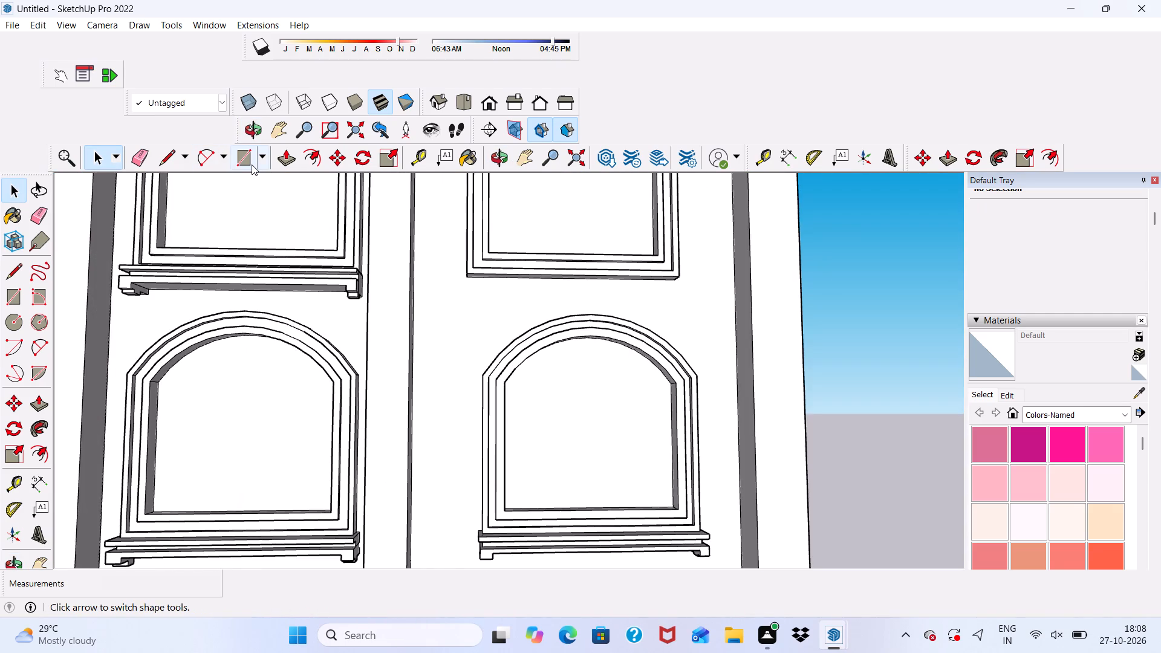
{"action": "left_click", "coordinate": [252, 164]}
{"action": "scroll", "coordinate": [446, 302], "scroll_direction": "up", "scroll_amount": 9}
{"action": "scroll", "coordinate": [481, 251], "scroll_direction": "up", "scroll_amount": 3}
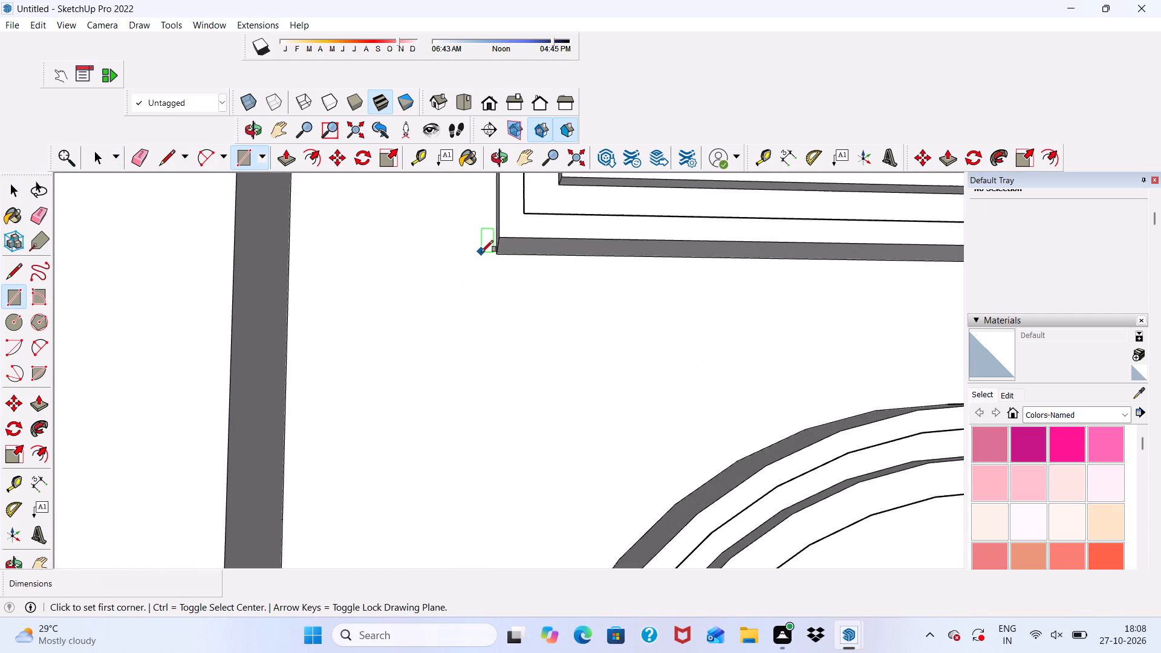
{"action": "scroll", "coordinate": [481, 252], "scroll_direction": "up", "scroll_amount": 10}
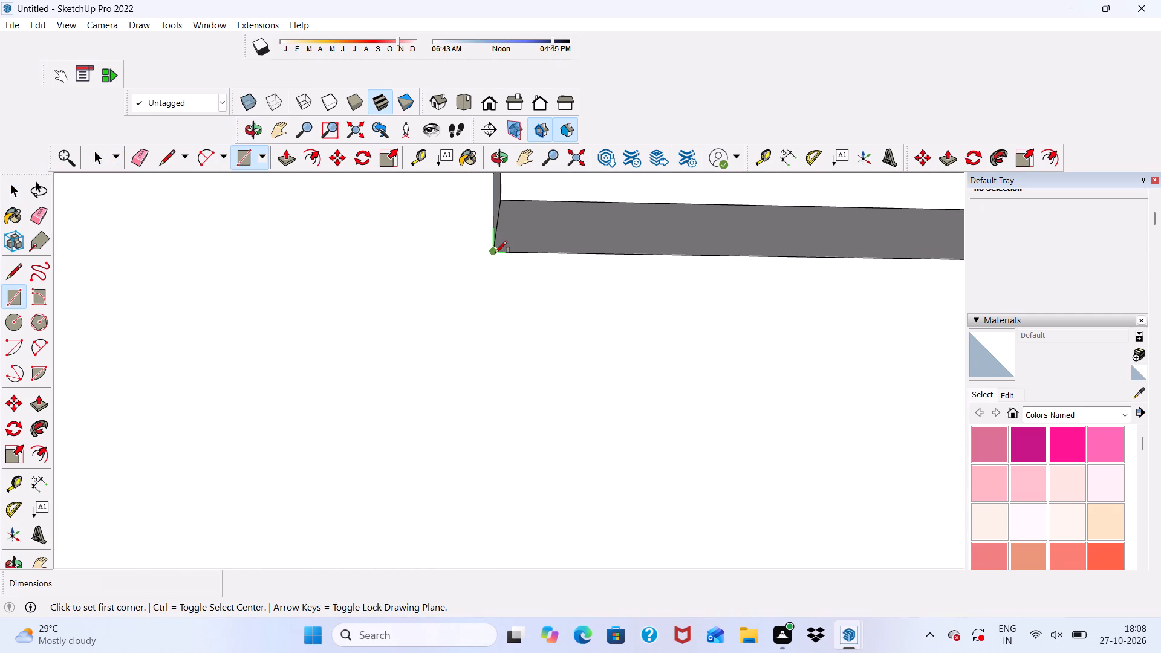
{"action": "left_click", "coordinate": [495, 253]}
{"action": "scroll", "coordinate": [224, 309], "scroll_direction": "down", "scroll_amount": 6}
{"action": "scroll", "coordinate": [299, 323], "scroll_direction": "down", "scroll_amount": 6}
{"action": "scroll", "coordinate": [120, 330], "scroll_direction": "down", "scroll_amount": 5}
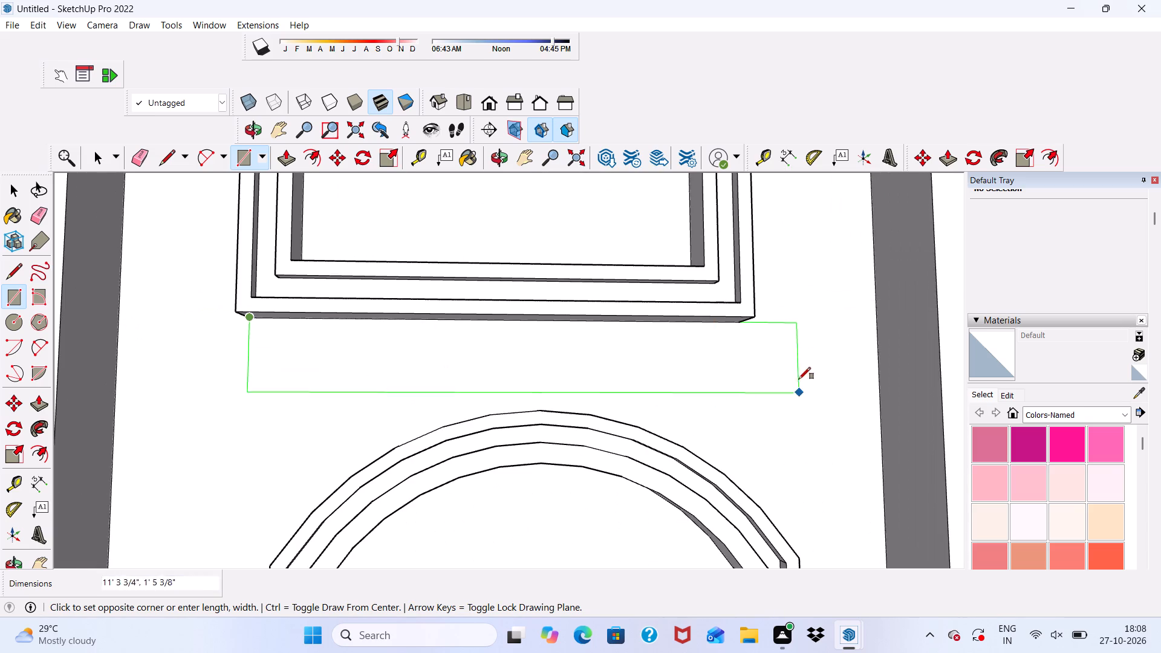
{"action": "scroll", "coordinate": [791, 339], "scroll_direction": "up", "scroll_amount": 5}
{"action": "scroll", "coordinate": [738, 360], "scroll_direction": "up", "scroll_amount": 4}
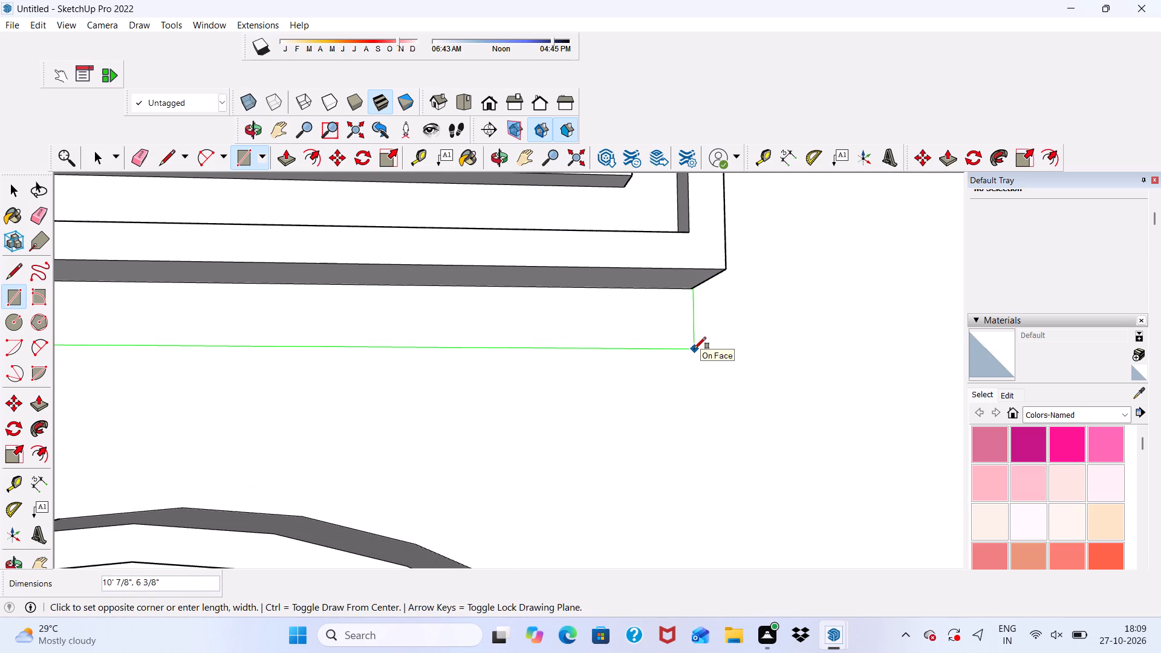
{"action": "left_click", "coordinate": [694, 349]}
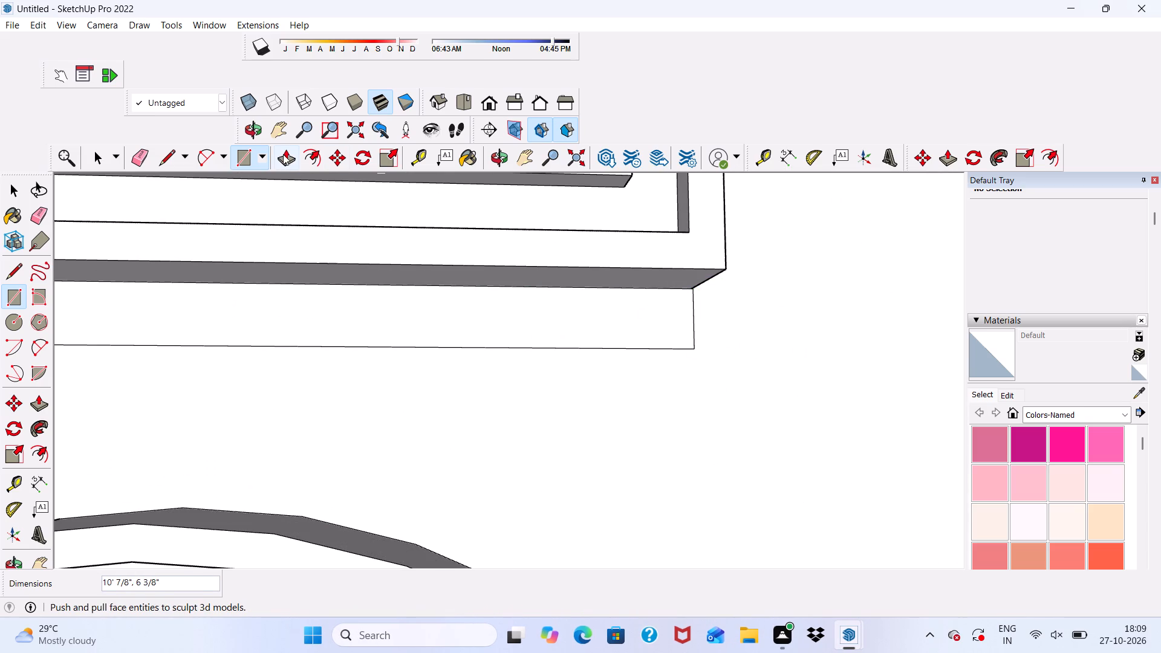
Push/Pull the rectangle beneath the top right-column window's frame out 1' to form the sill block.
{"action": "left_click", "coordinate": [283, 154]}
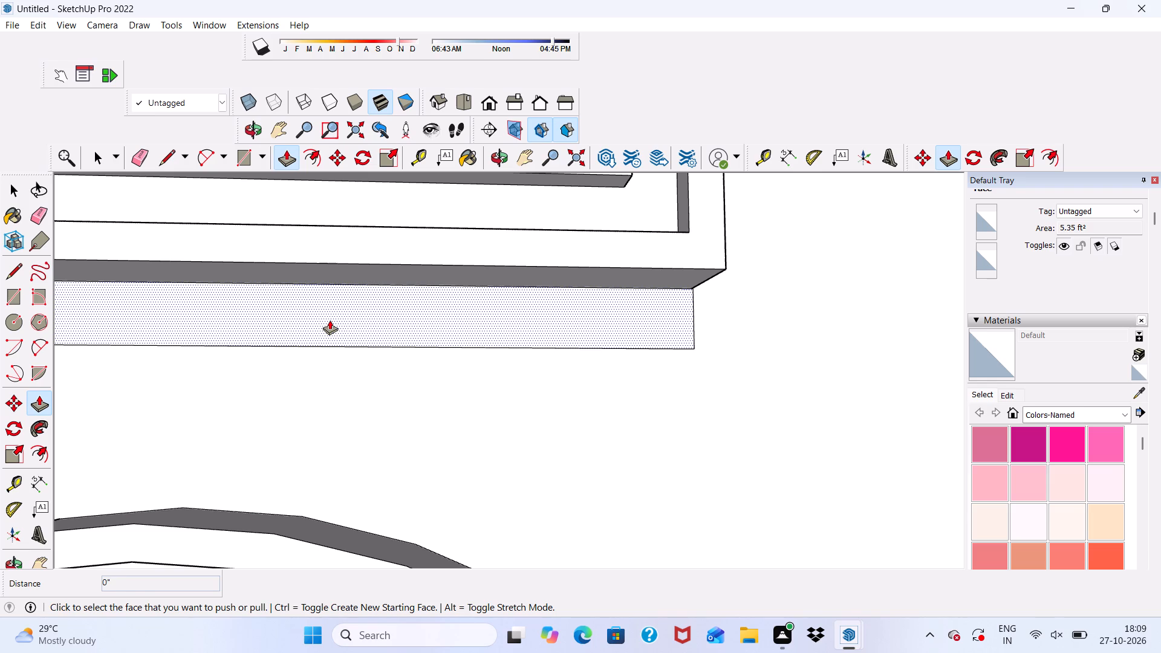
{"action": "left_click", "coordinate": [330, 320]}
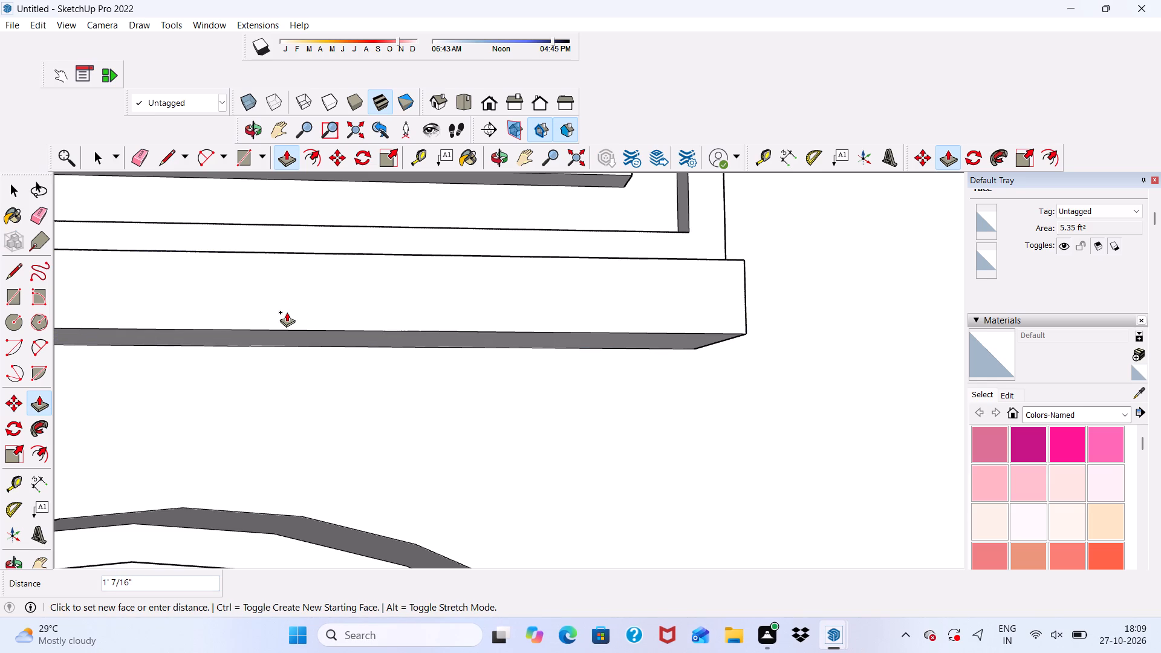
{"action": "type", "text": "1'"}
{"action": "key", "text": "Return"}
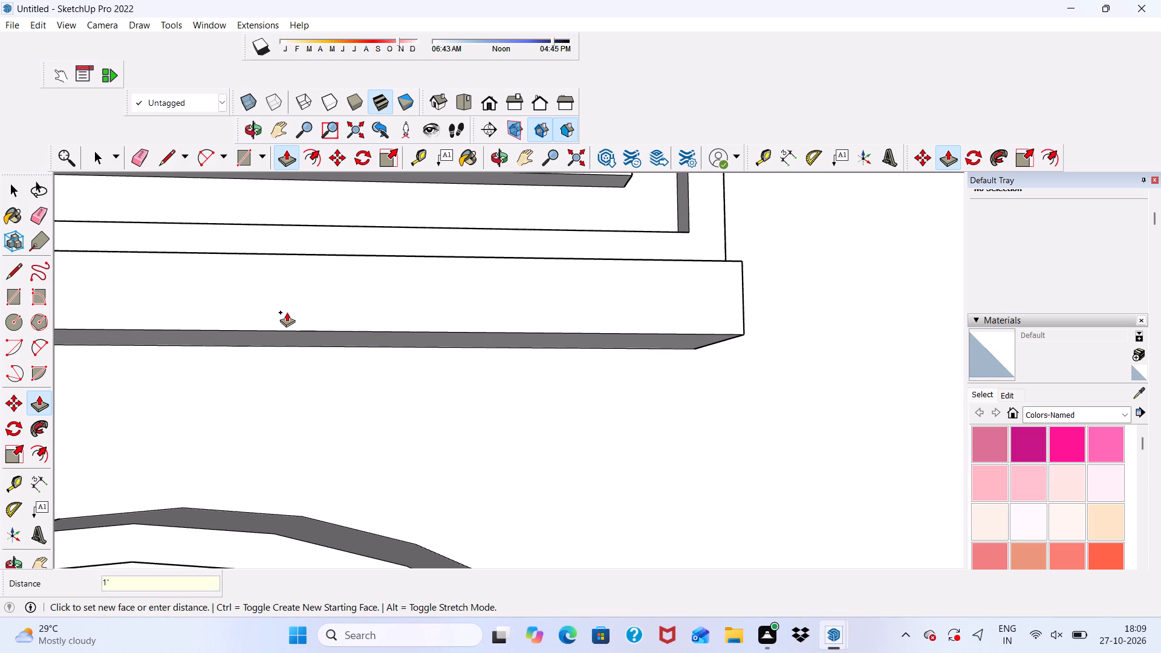
Draw a full-width rectangle about 10' 7/8" by 1 11/16" along the upper edge of the sill block's front face.
{"action": "scroll", "coordinate": [287, 311], "scroll_direction": "down", "scroll_amount": 7}
{"action": "middle_click_drag", "start_coordinate": [376, 339], "coordinate": [307, 402]}
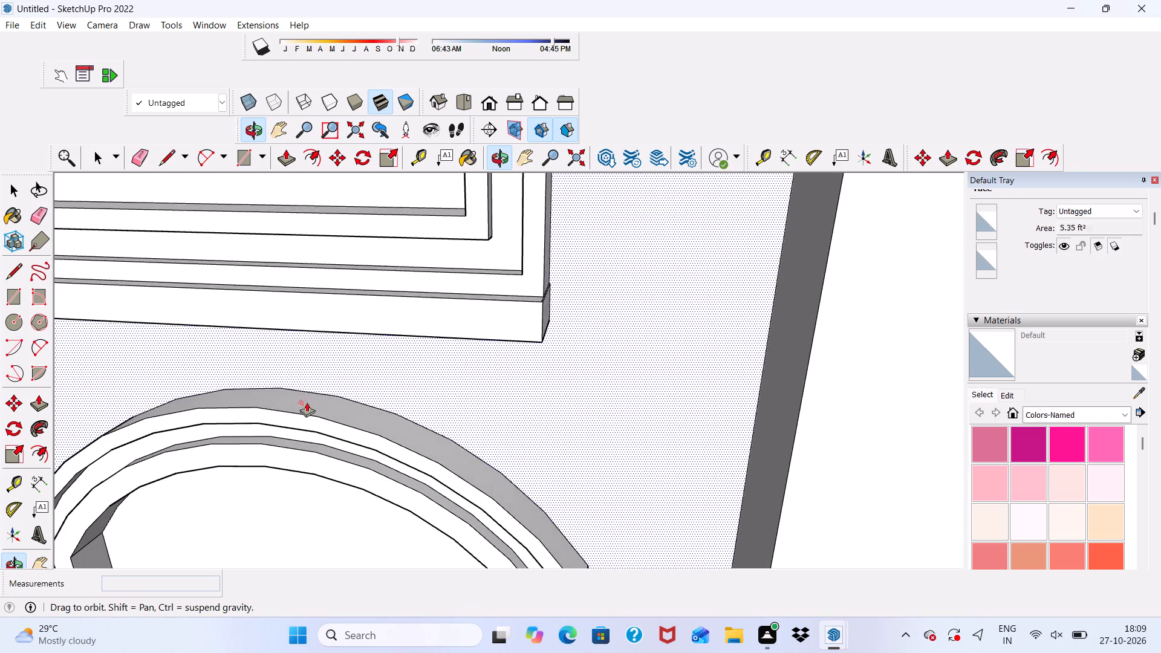
{"action": "middle_click_drag", "start_coordinate": [307, 402], "coordinate": [317, 441]}
{"action": "left_click", "coordinate": [247, 160]}
{"action": "scroll", "coordinate": [241, 187], "scroll_direction": "down", "scroll_amount": 7}
{"action": "scroll", "coordinate": [342, 297], "scroll_direction": "down", "scroll_amount": 5}
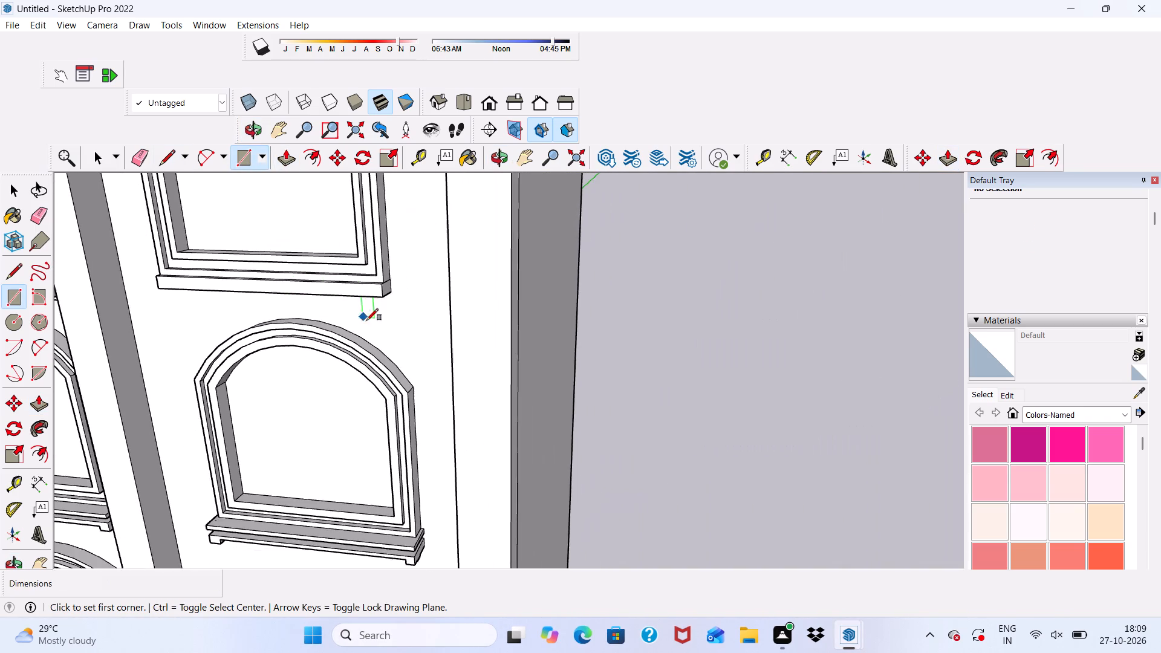
{"action": "scroll", "coordinate": [162, 279], "scroll_direction": "up", "scroll_amount": 20}
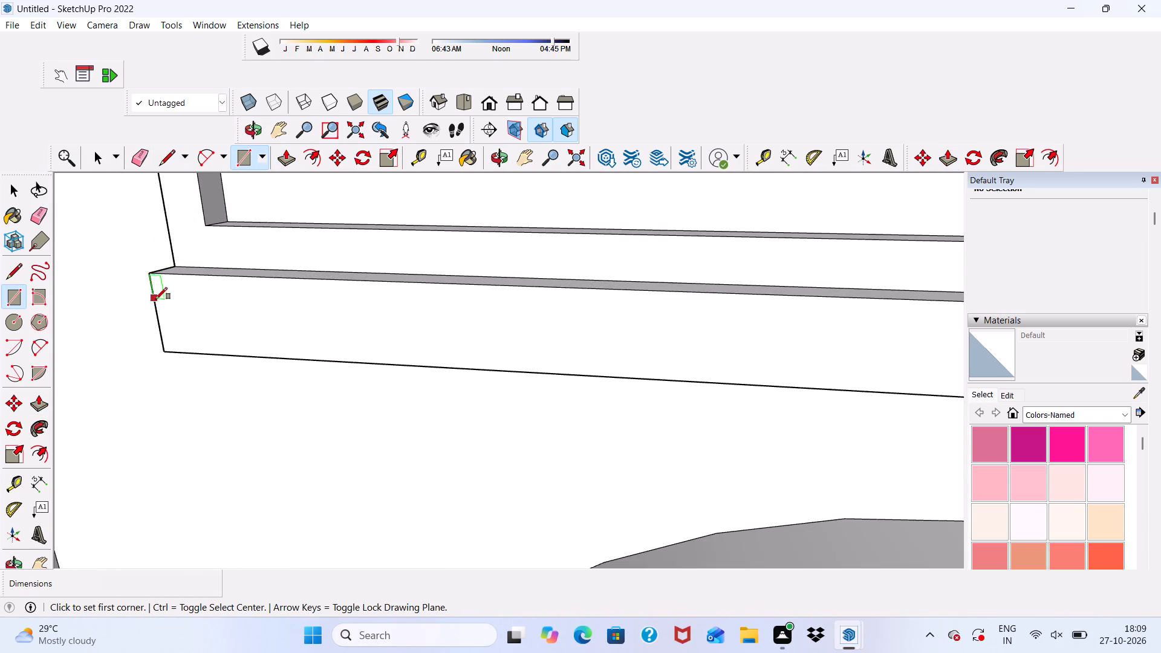
{"action": "left_click", "coordinate": [149, 272]}
{"action": "scroll", "coordinate": [178, 321], "scroll_direction": "down", "scroll_amount": 5}
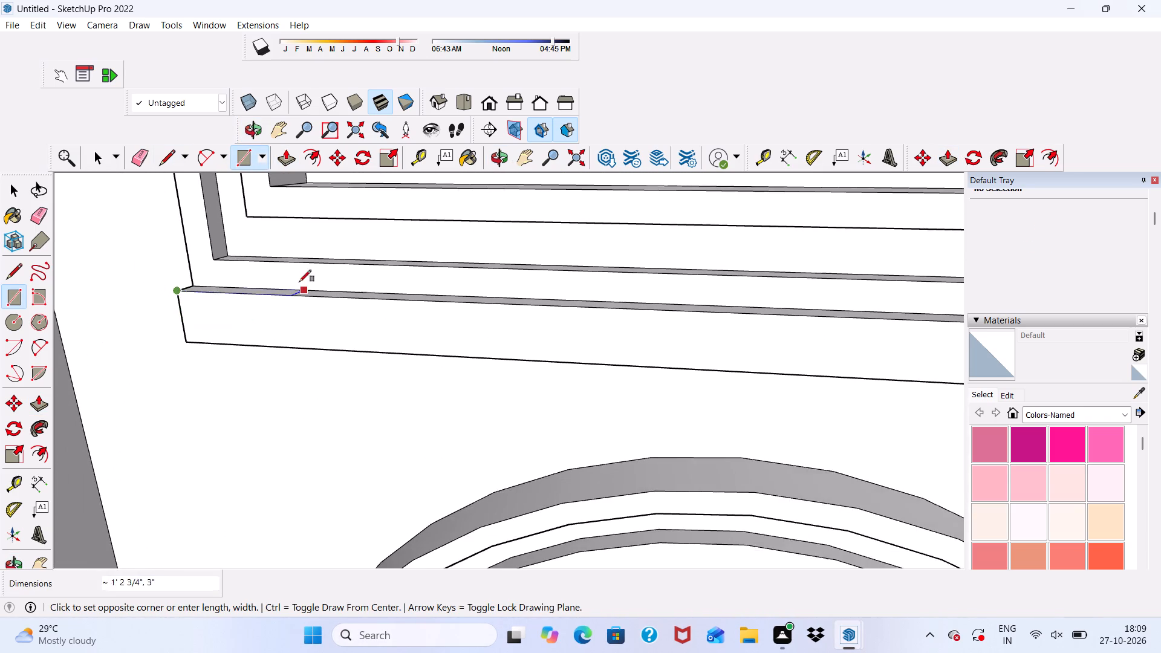
{"action": "scroll", "coordinate": [239, 273], "scroll_direction": "down", "scroll_amount": 5}
{"action": "scroll", "coordinate": [529, 282], "scroll_direction": "down", "scroll_amount": 5}
{"action": "scroll", "coordinate": [234, 328], "scroll_direction": "down", "scroll_amount": 1}
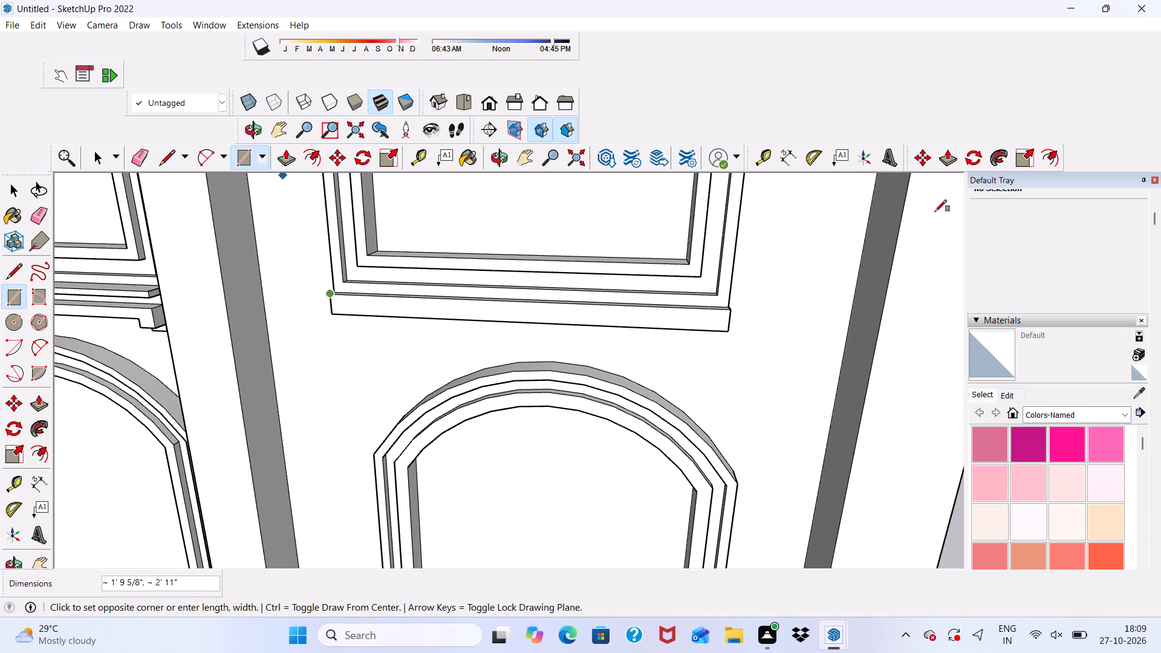
{"action": "scroll", "coordinate": [953, 284], "scroll_direction": "down", "scroll_amount": 2}
{"action": "scroll", "coordinate": [927, 348], "scroll_direction": "up", "scroll_amount": 5}
{"action": "scroll", "coordinate": [761, 319], "scroll_direction": "up", "scroll_amount": 4}
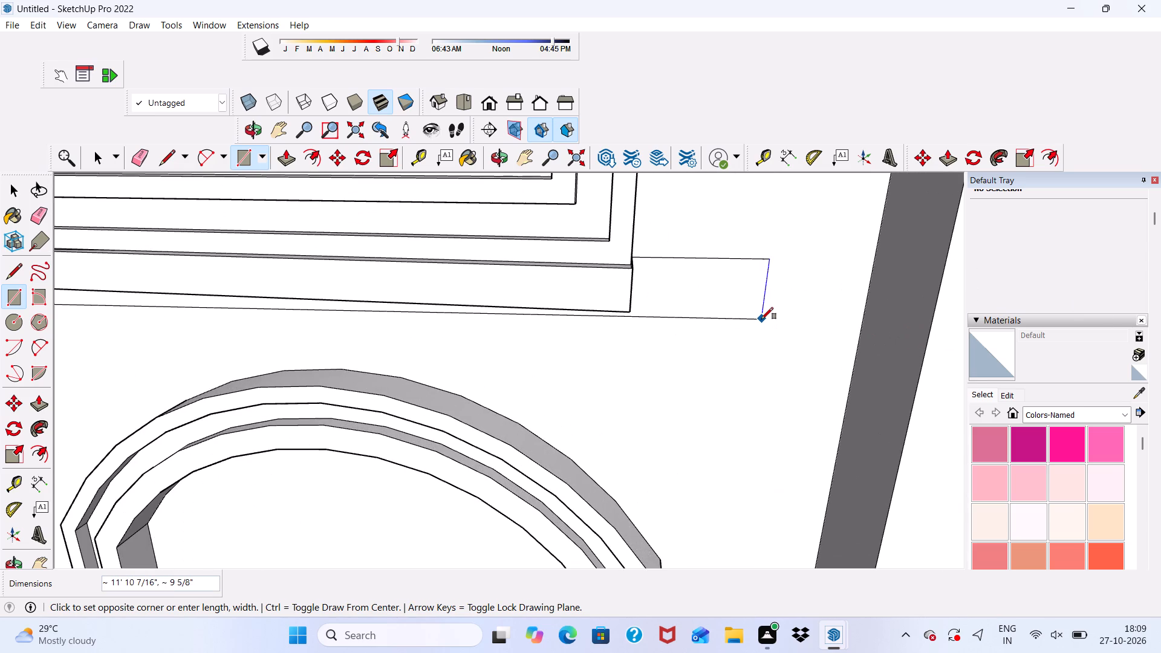
{"action": "scroll", "coordinate": [761, 319], "scroll_direction": "down", "scroll_amount": 2}
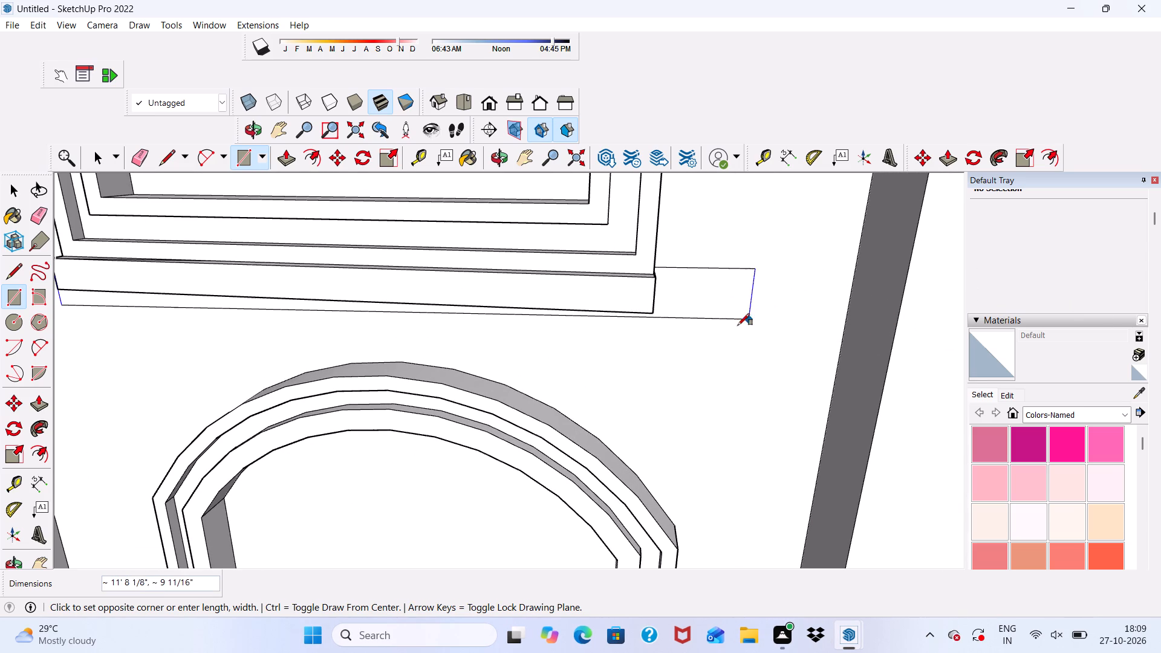
{"action": "scroll", "coordinate": [732, 328], "scroll_direction": "up", "scroll_amount": 6}
{"action": "scroll", "coordinate": [729, 320], "scroll_direction": "down", "scroll_amount": 1}
{"action": "scroll", "coordinate": [604, 274], "scroll_direction": "down", "scroll_amount": 1}
{"action": "scroll", "coordinate": [578, 252], "scroll_direction": "up", "scroll_amount": 8}
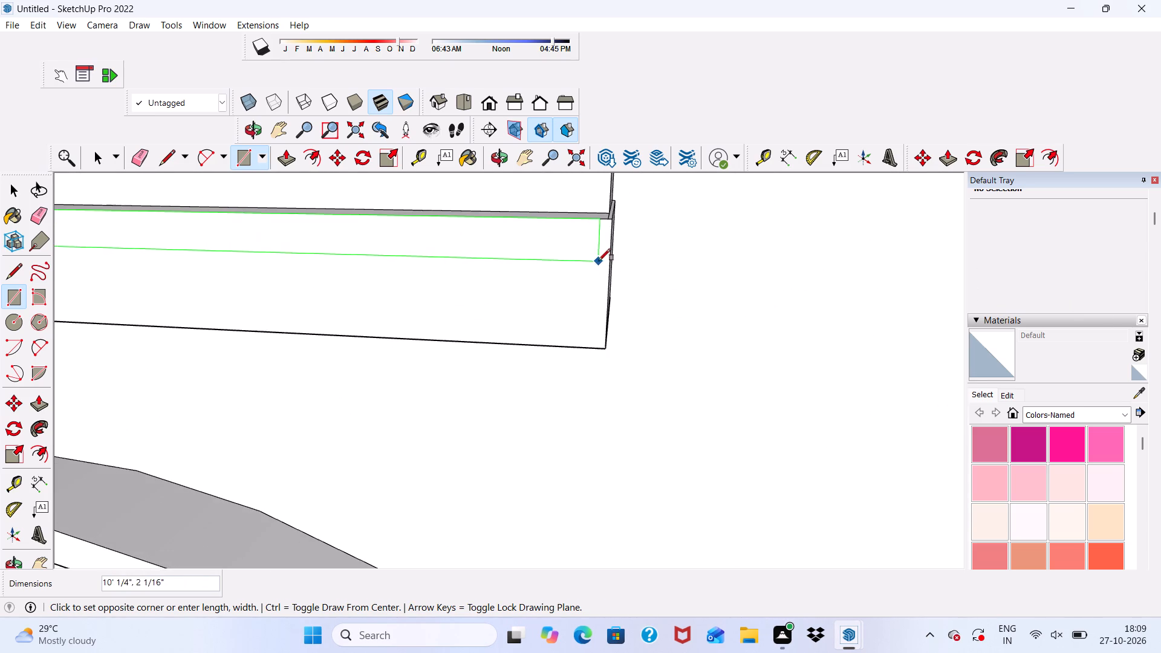
{"action": "scroll", "coordinate": [610, 250], "scroll_direction": "up", "scroll_amount": 2}
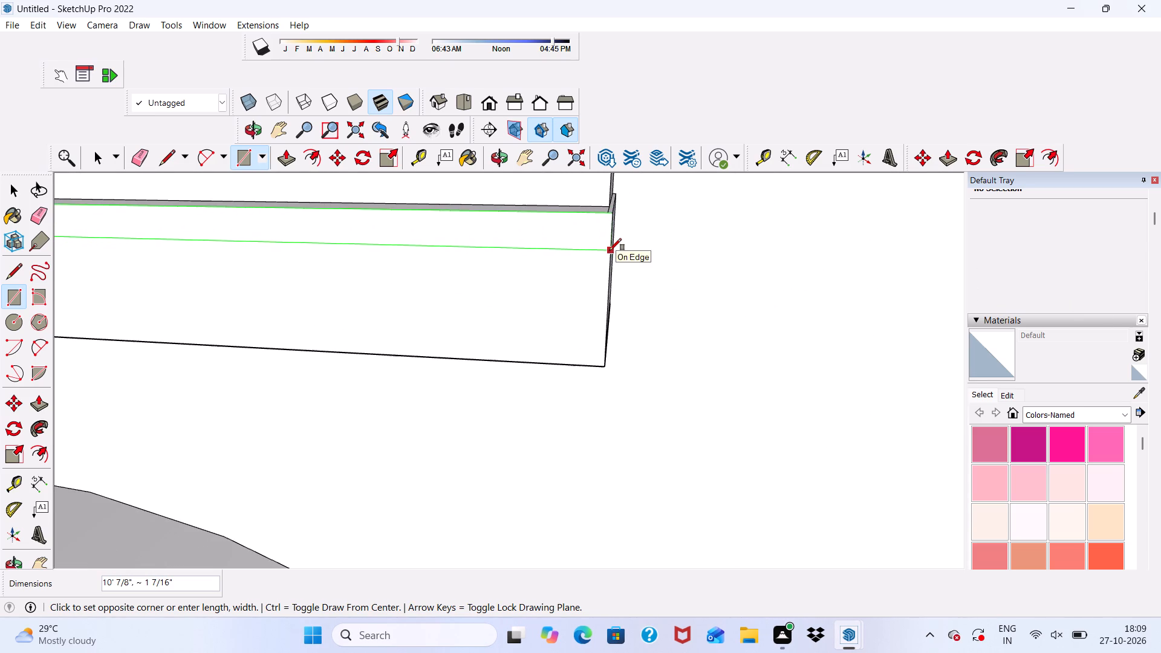
{"action": "left_click", "coordinate": [610, 256]}
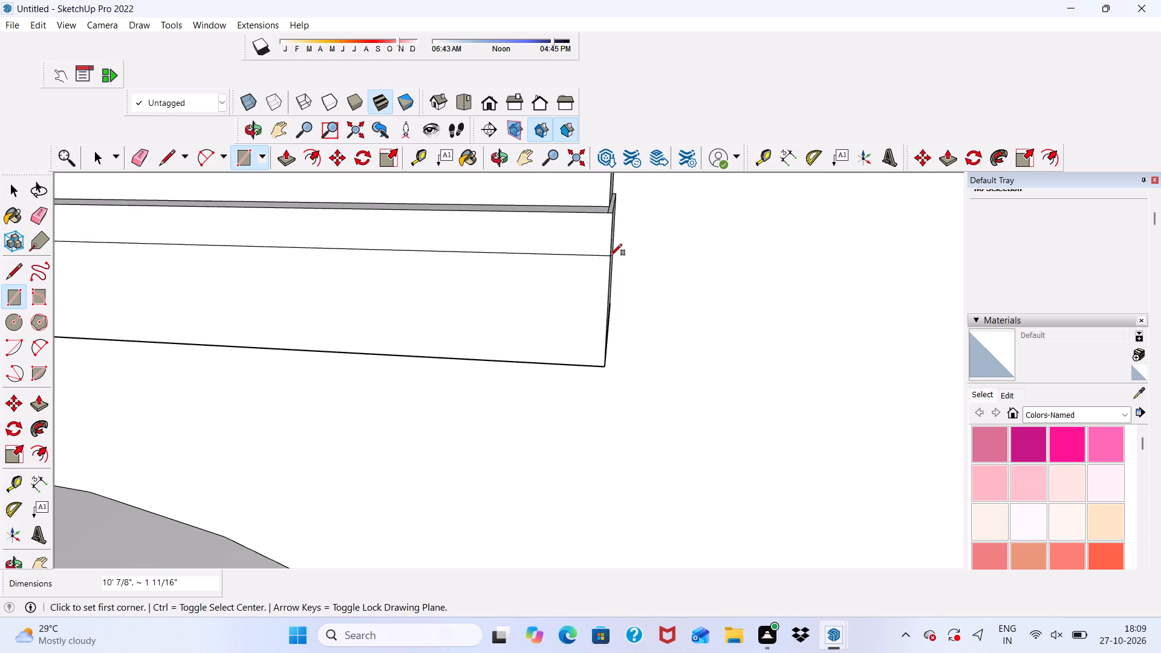
Draw a full-width rectangle about 10' 7/8" by 1 11/16" along the lower edge of the sill block's front face.
{"action": "scroll", "coordinate": [634, 246], "scroll_direction": "down", "scroll_amount": 11}
{"action": "scroll", "coordinate": [453, 256], "scroll_direction": "down", "scroll_amount": 5}
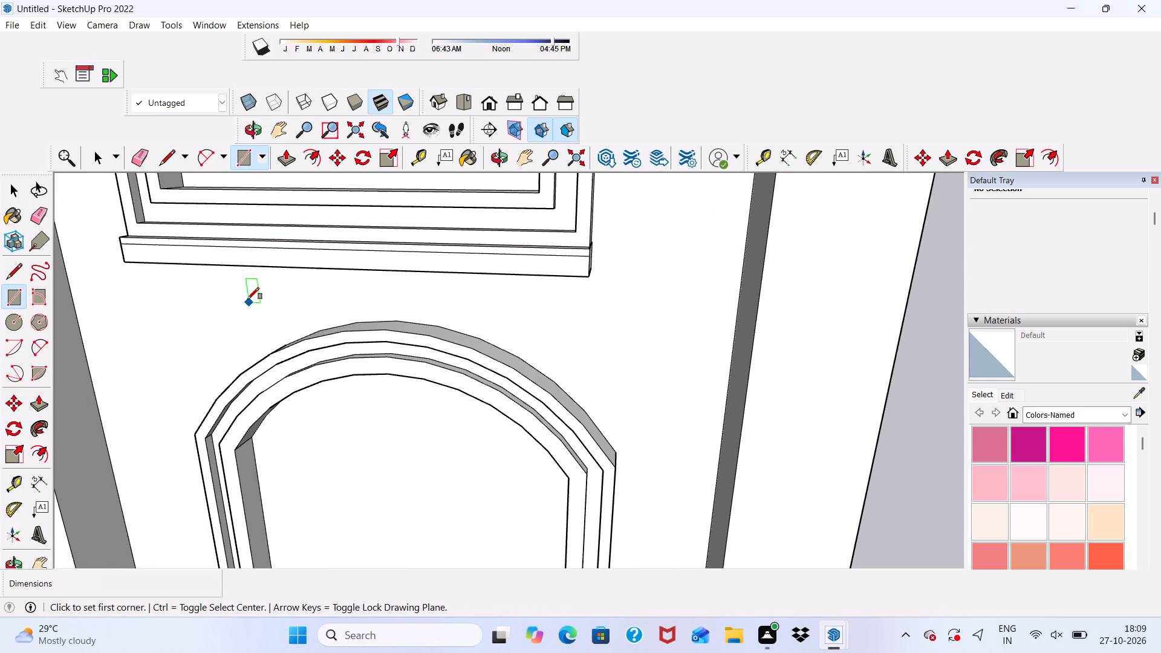
{"action": "scroll", "coordinate": [132, 265], "scroll_direction": "up", "scroll_amount": 12}
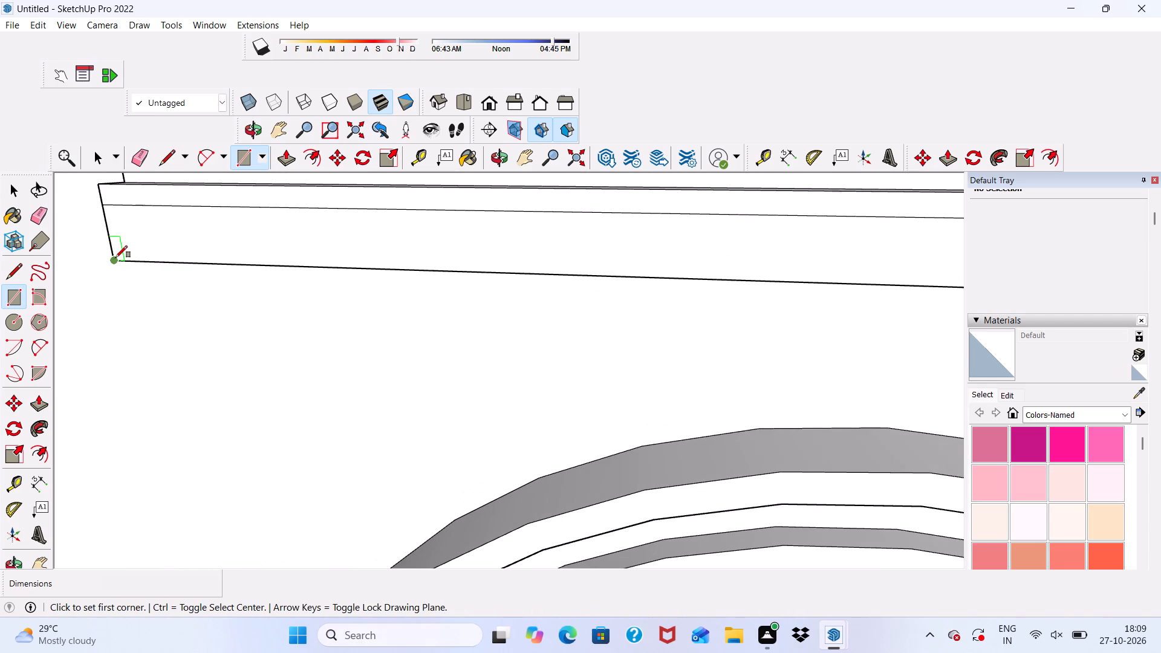
{"action": "left_click", "coordinate": [115, 258]}
{"action": "scroll", "coordinate": [115, 258], "scroll_direction": "down", "scroll_amount": 6}
{"action": "scroll", "coordinate": [423, 247], "scroll_direction": "down", "scroll_amount": 5}
{"action": "scroll", "coordinate": [748, 264], "scroll_direction": "up", "scroll_amount": 6}
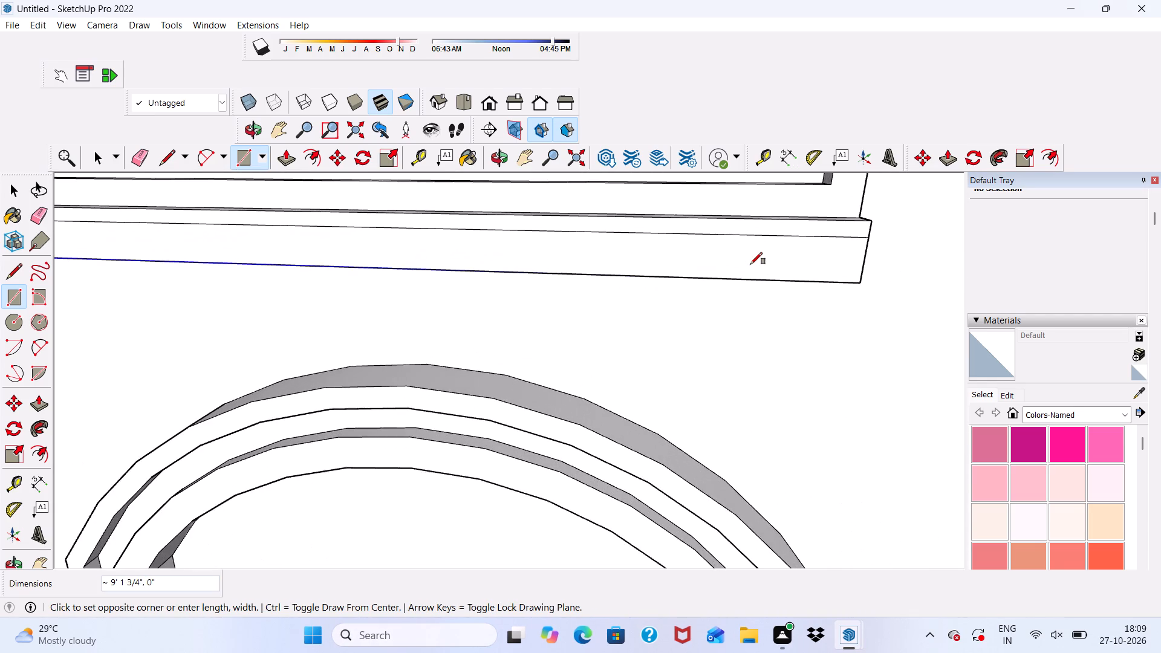
{"action": "scroll", "coordinate": [888, 253], "scroll_direction": "up", "scroll_amount": 3}
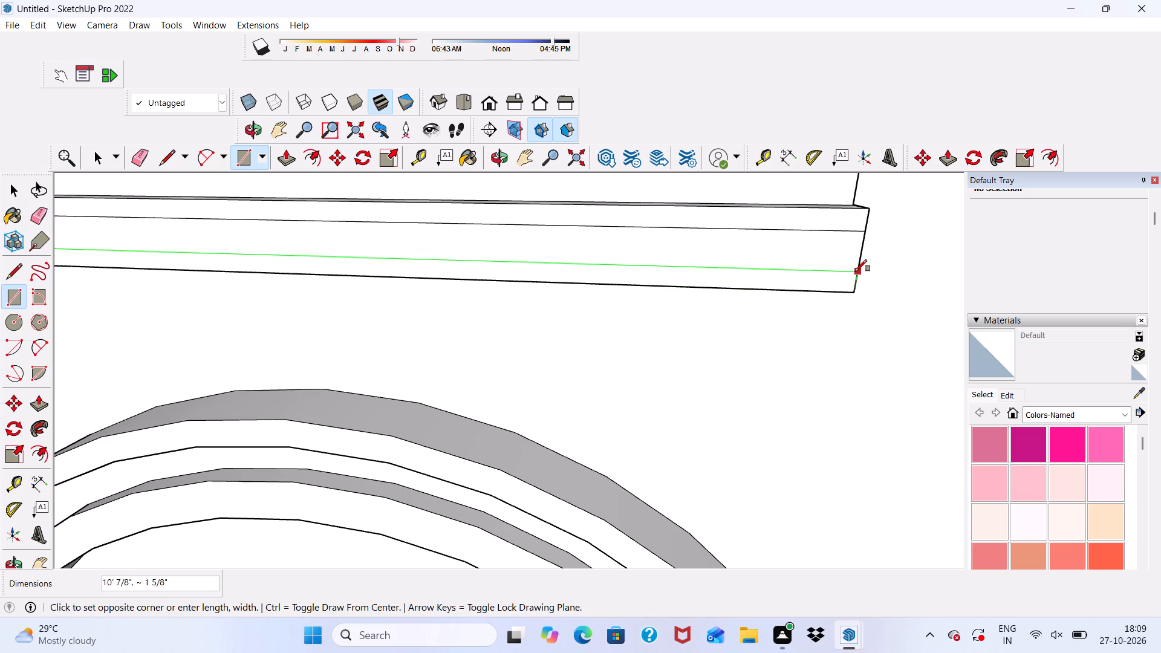
{"action": "scroll", "coordinate": [855, 271], "scroll_direction": "up", "scroll_amount": 2}
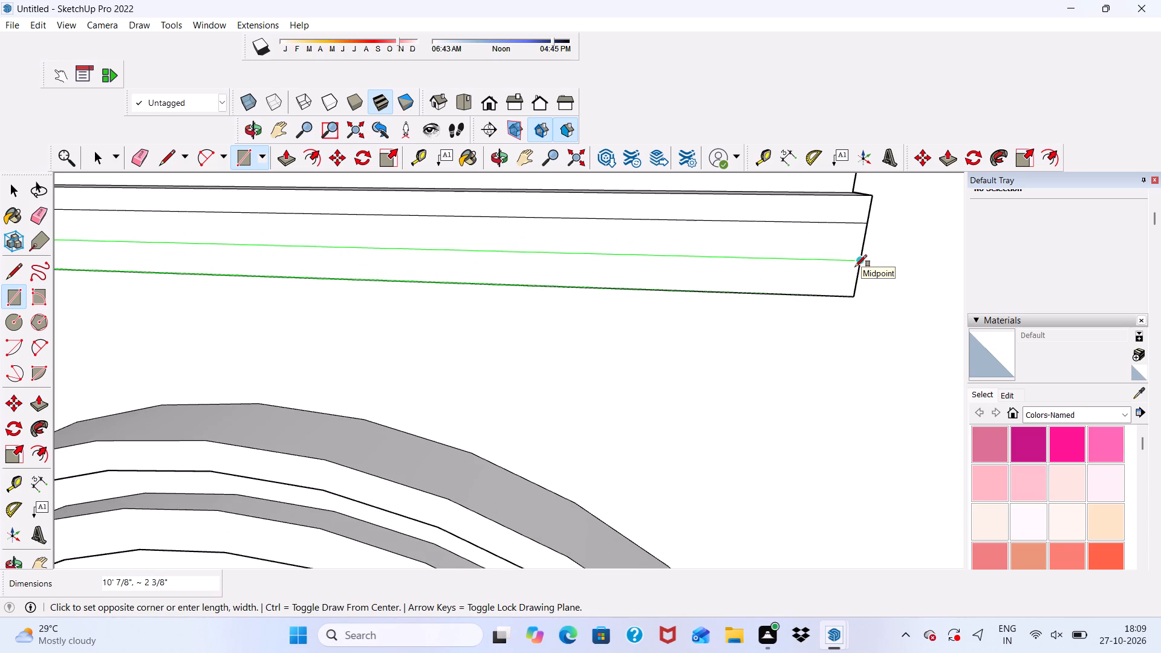
{"action": "scroll", "coordinate": [857, 271], "scroll_direction": "up", "scroll_amount": 3}
{"action": "left_click", "coordinate": [857, 270]}
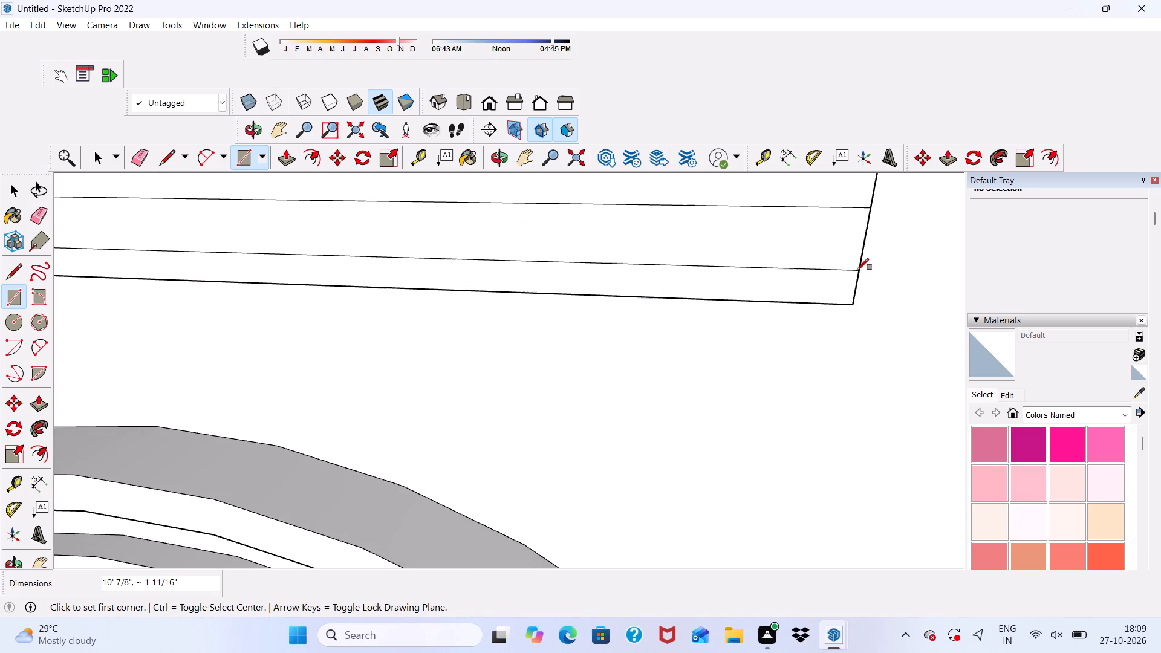
Push/Pull the upper strip on the sill block's front face out 6".
{"action": "left_click", "coordinate": [288, 158]}
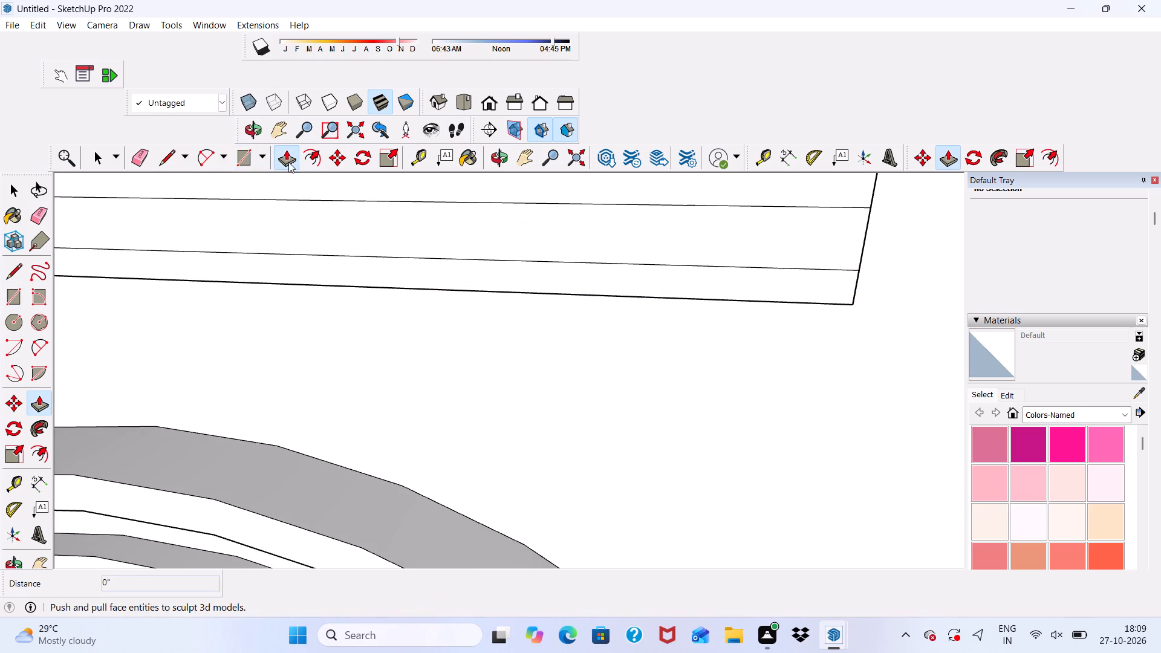
{"action": "scroll", "coordinate": [311, 253], "scroll_direction": "down", "scroll_amount": 9}
{"action": "scroll", "coordinate": [444, 235], "scroll_direction": "up", "scroll_amount": 11}
{"action": "left_click", "coordinate": [450, 279]}
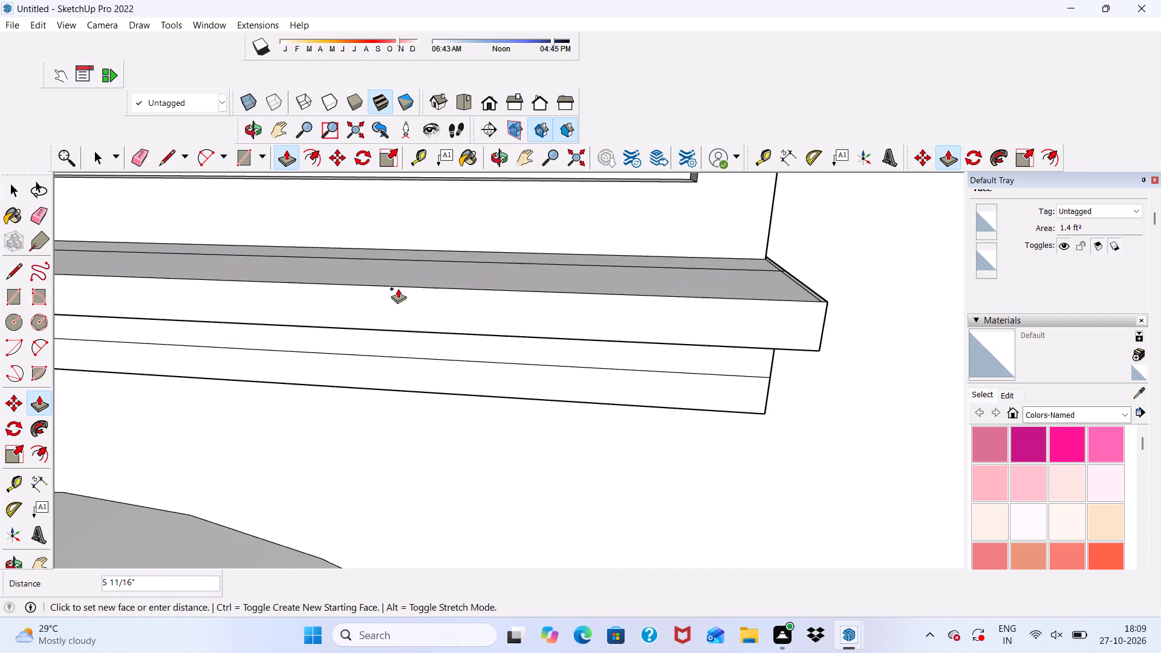
{"action": "key", "text": "6"}
{"action": "key", "text": "shift+quotedbl"}
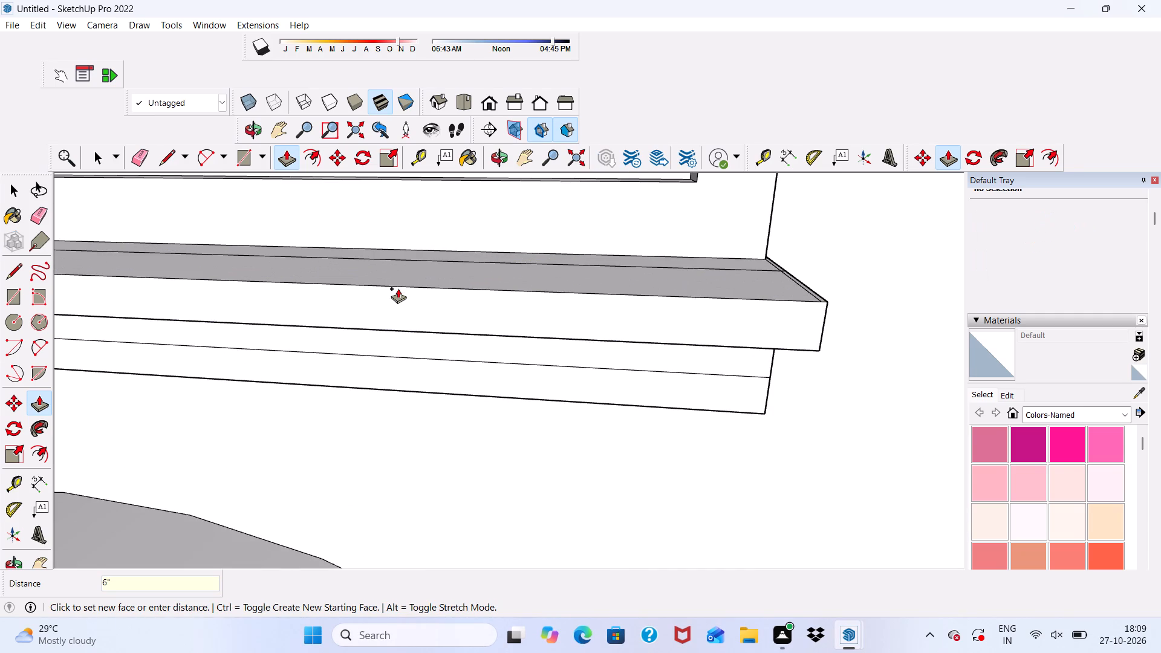
{"action": "key", "text": "Return"}
Push/Pull the lower strip on the sill block's front face out 6".
{"action": "scroll", "coordinate": [403, 374], "scroll_direction": "up", "scroll_amount": 2}
{"action": "left_click", "coordinate": [403, 374]}
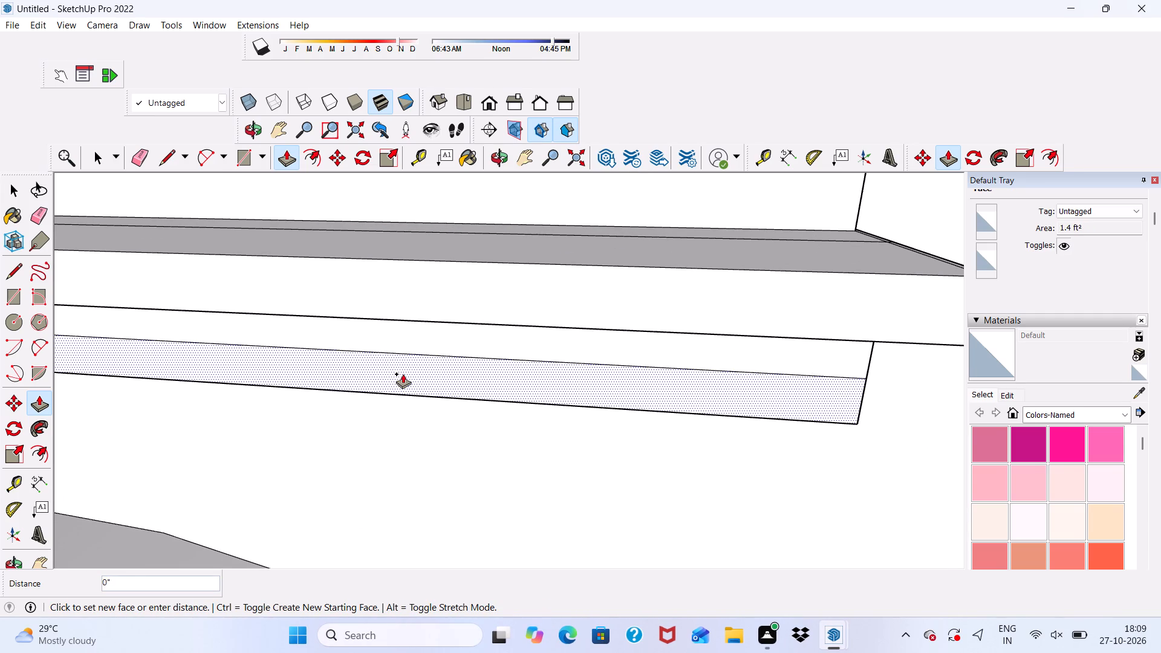
{"action": "key", "text": "6"}
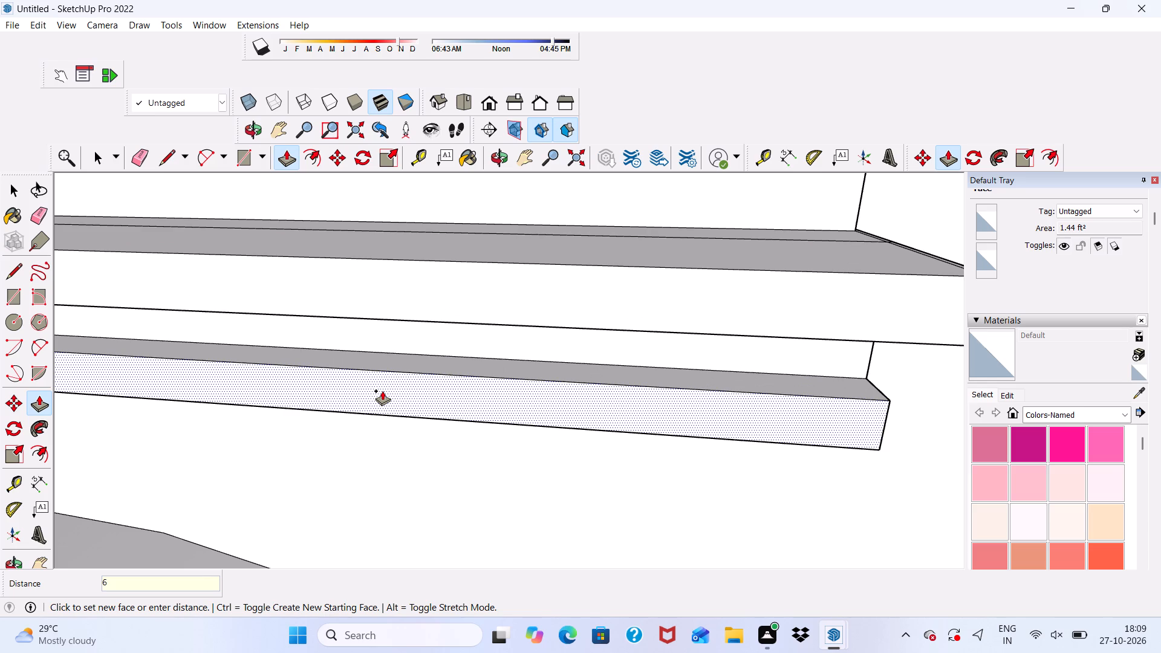
{"action": "key", "text": "shift+quotedbl"}
{"action": "key", "text": "Return"}
Push/Pull the right end face of the projecting upper strip outward about 7/8".
{"action": "scroll", "coordinate": [382, 391], "scroll_direction": "down", "scroll_amount": 7}
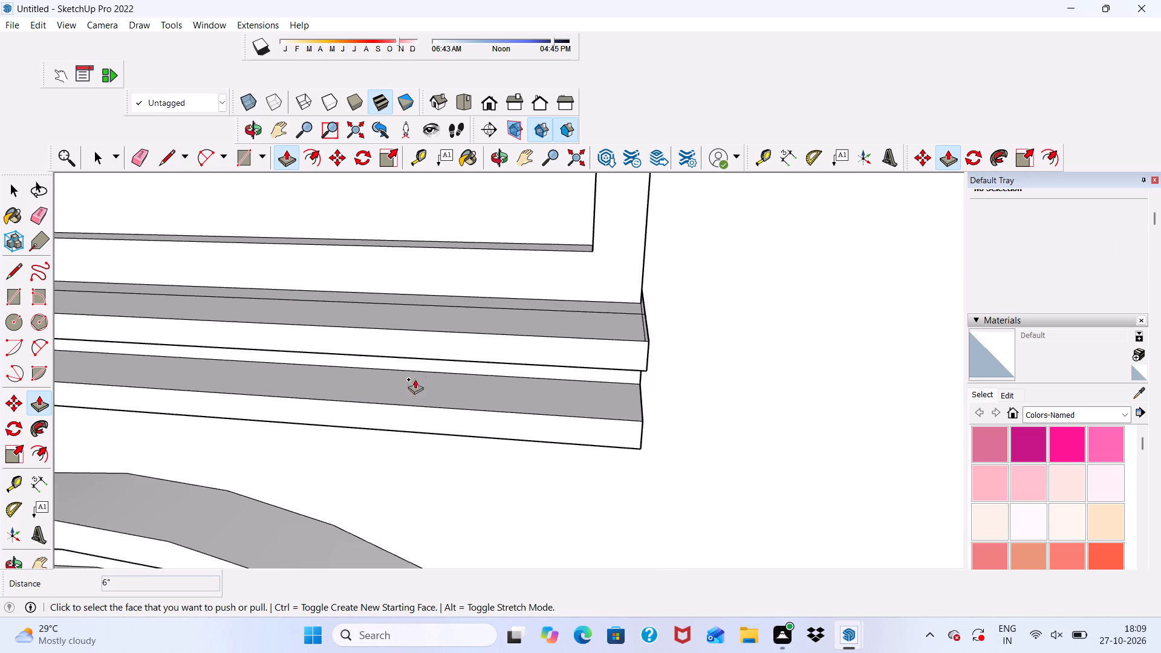
{"action": "scroll", "coordinate": [423, 373], "scroll_direction": "down", "scroll_amount": 4}
{"action": "middle_click_drag", "start_coordinate": [439, 404], "coordinate": [319, 395]}
{"action": "scroll", "coordinate": [529, 383], "scroll_direction": "up", "scroll_amount": 10}
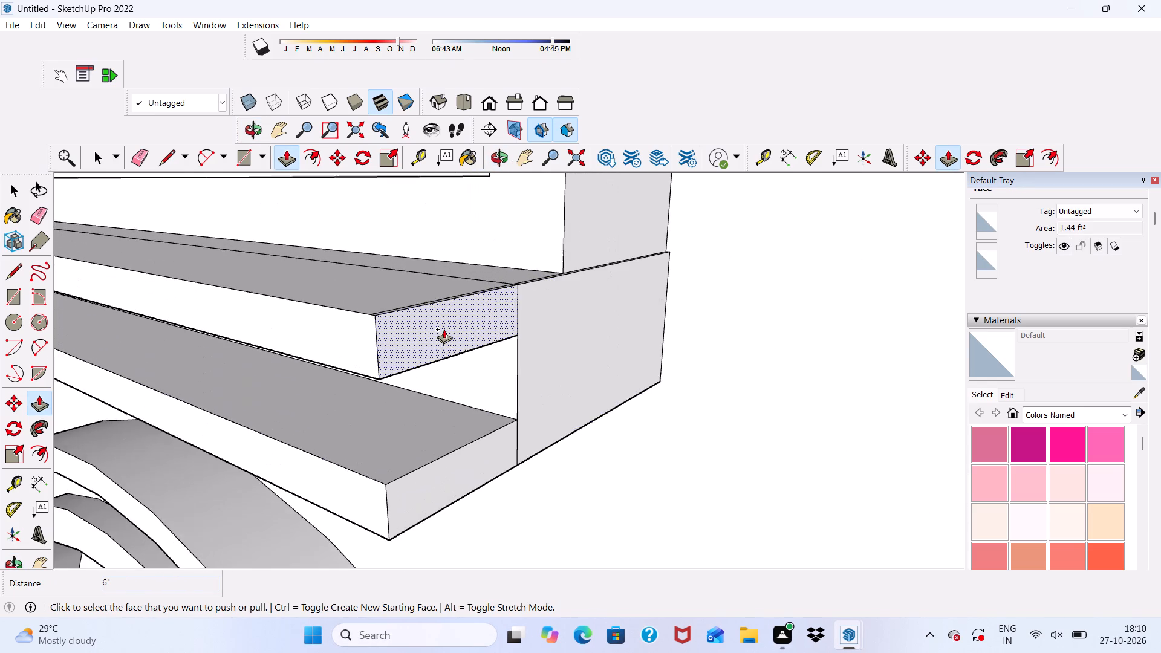
{"action": "scroll", "coordinate": [444, 329], "scroll_direction": "up", "scroll_amount": 1}
{"action": "middle_click_drag", "start_coordinate": [444, 329], "coordinate": [437, 415]}
{"action": "scroll", "coordinate": [432, 364], "scroll_direction": "up", "scroll_amount": 6}
{"action": "left_click", "coordinate": [433, 362]}
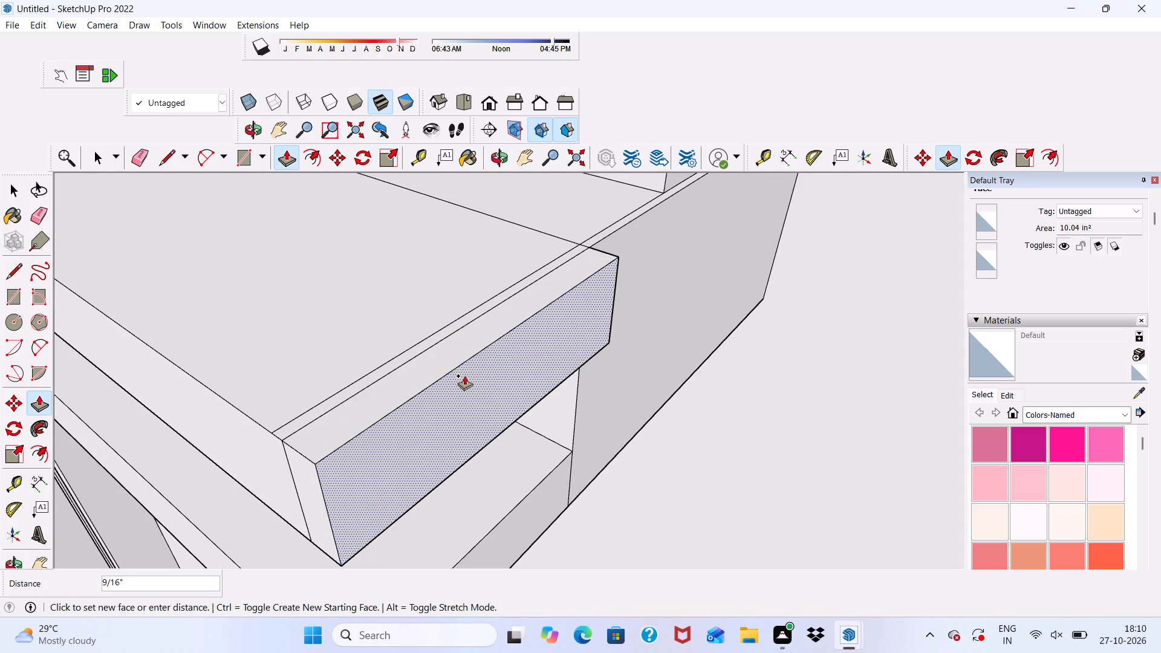
{"action": "left_click", "coordinate": [478, 400]}
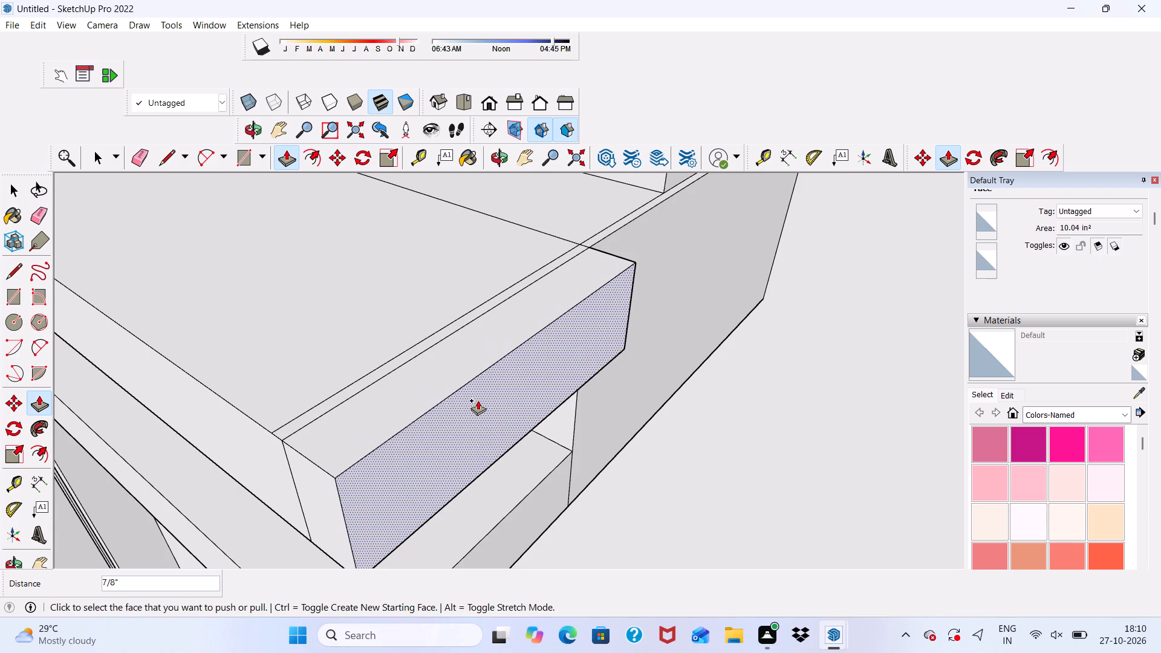
Push/Pull the back face of the upper strip's right end extension along the sill block's side to the wall.
{"action": "scroll", "coordinate": [631, 236], "scroll_direction": "up", "scroll_amount": 6}
{"action": "middle_click_drag", "start_coordinate": [634, 249], "coordinate": [316, 271]}
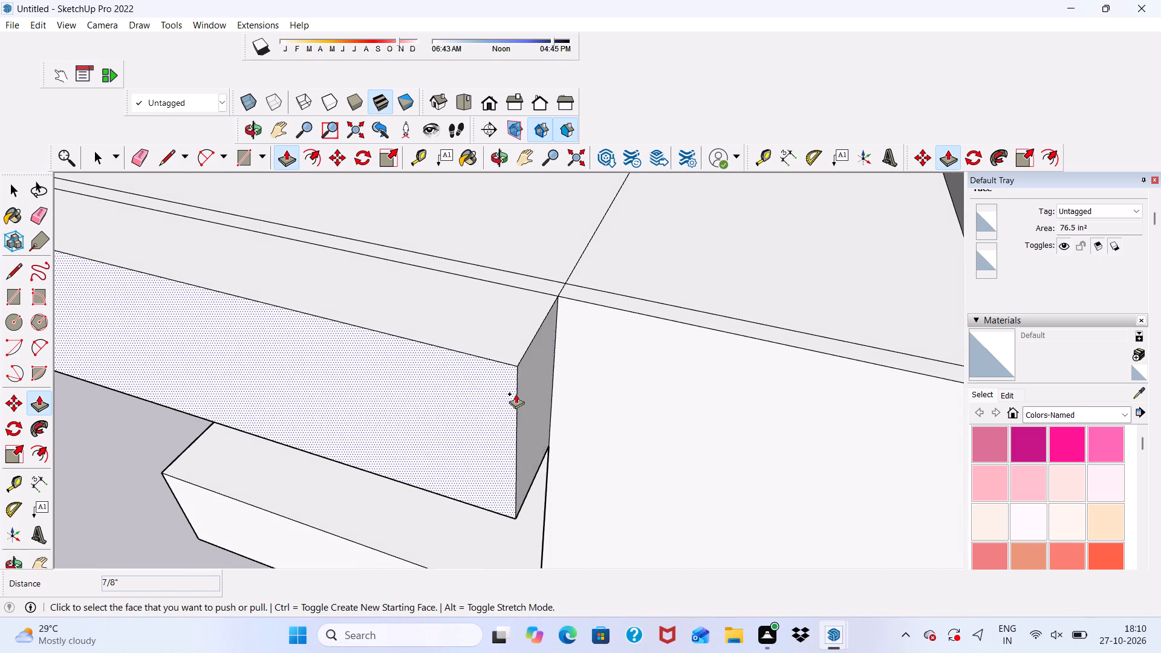
{"action": "left_click", "coordinate": [524, 391]}
{"action": "scroll", "coordinate": [543, 389], "scroll_direction": "down", "scroll_amount": 5}
{"action": "scroll", "coordinate": [487, 376], "scroll_direction": "down", "scroll_amount": 3}
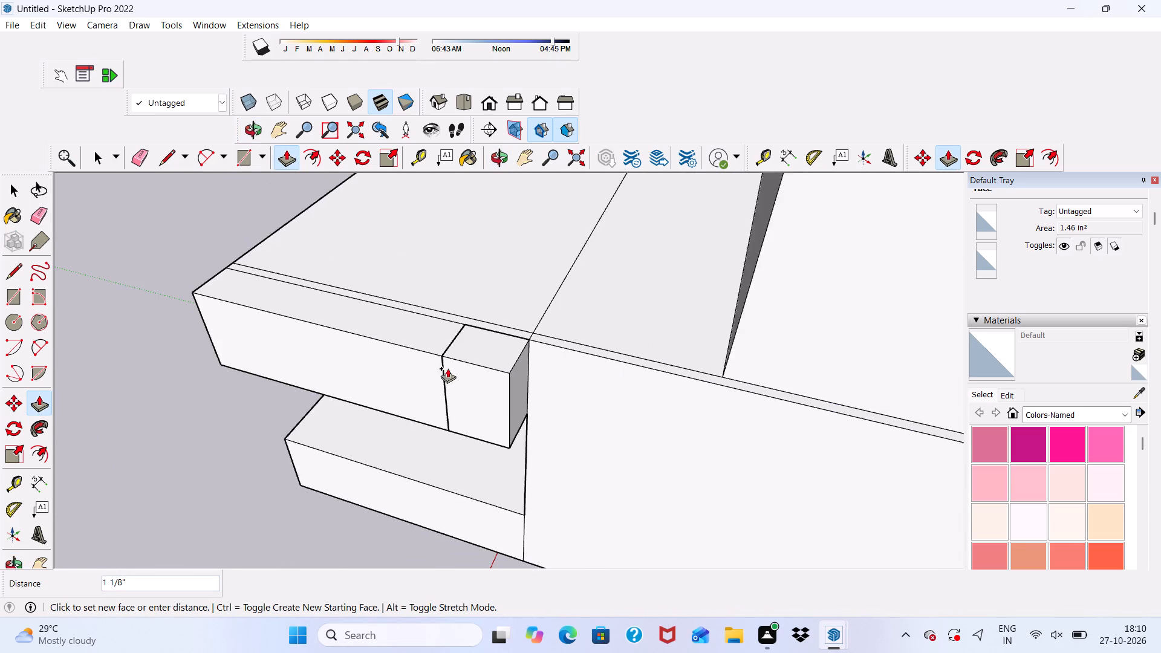
{"action": "scroll", "coordinate": [447, 368], "scroll_direction": "down", "scroll_amount": 5}
{"action": "scroll", "coordinate": [587, 378], "scroll_direction": "down", "scroll_amount": 4}
{"action": "middle_click_drag", "start_coordinate": [573, 382], "coordinate": [764, 335]}
{"action": "scroll", "coordinate": [848, 292], "scroll_direction": "up", "scroll_amount": 3}
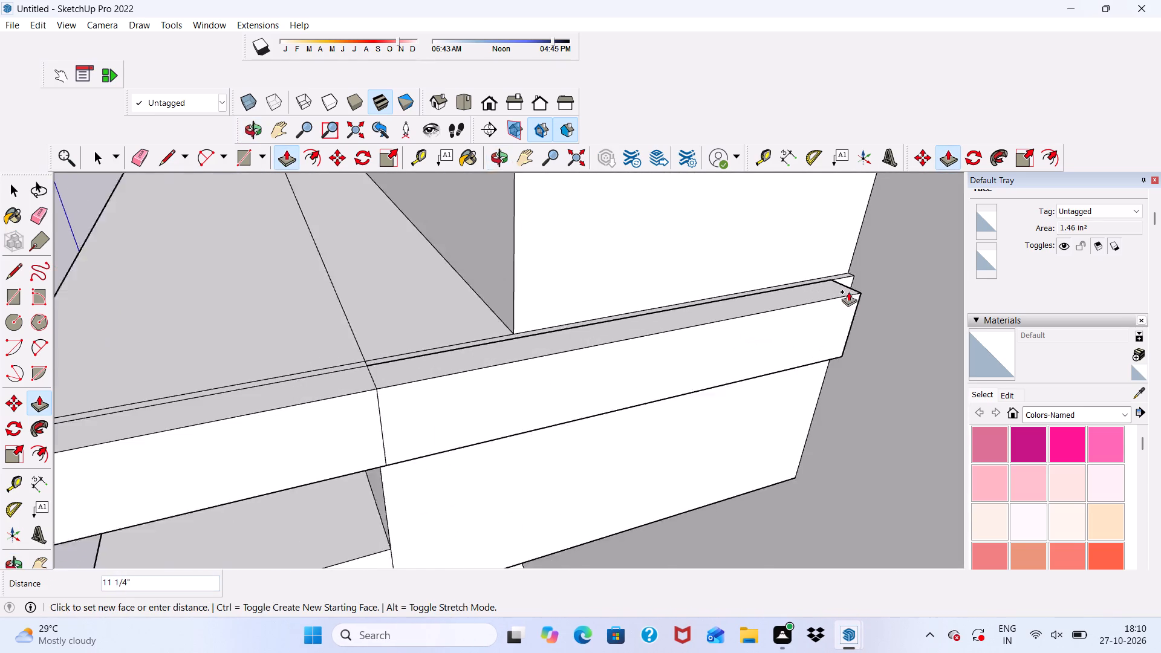
{"action": "scroll", "coordinate": [848, 291], "scroll_direction": "up", "scroll_amount": 6}
{"action": "left_click", "coordinate": [868, 249]}
Push/Pull the right end face of the projecting lower strip outward about 13/16".
{"action": "scroll", "coordinate": [663, 283], "scroll_direction": "down", "scroll_amount": 4}
{"action": "middle_click_drag", "start_coordinate": [498, 350], "coordinate": [514, 360]}
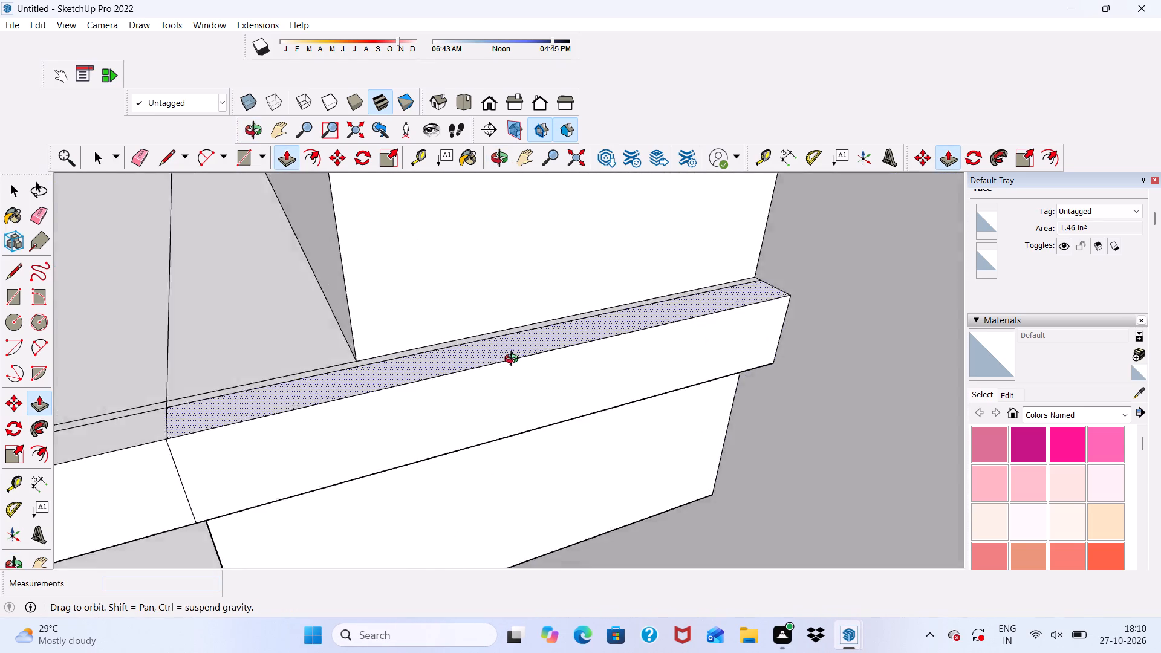
{"action": "middle_click_drag", "start_coordinate": [514, 360], "coordinate": [714, 317]}
{"action": "scroll", "coordinate": [560, 243], "scroll_direction": "down", "scroll_amount": 9}
{"action": "scroll", "coordinate": [522, 432], "scroll_direction": "down", "scroll_amount": 1}
{"action": "middle_click_drag", "start_coordinate": [522, 432], "coordinate": [472, 381]}
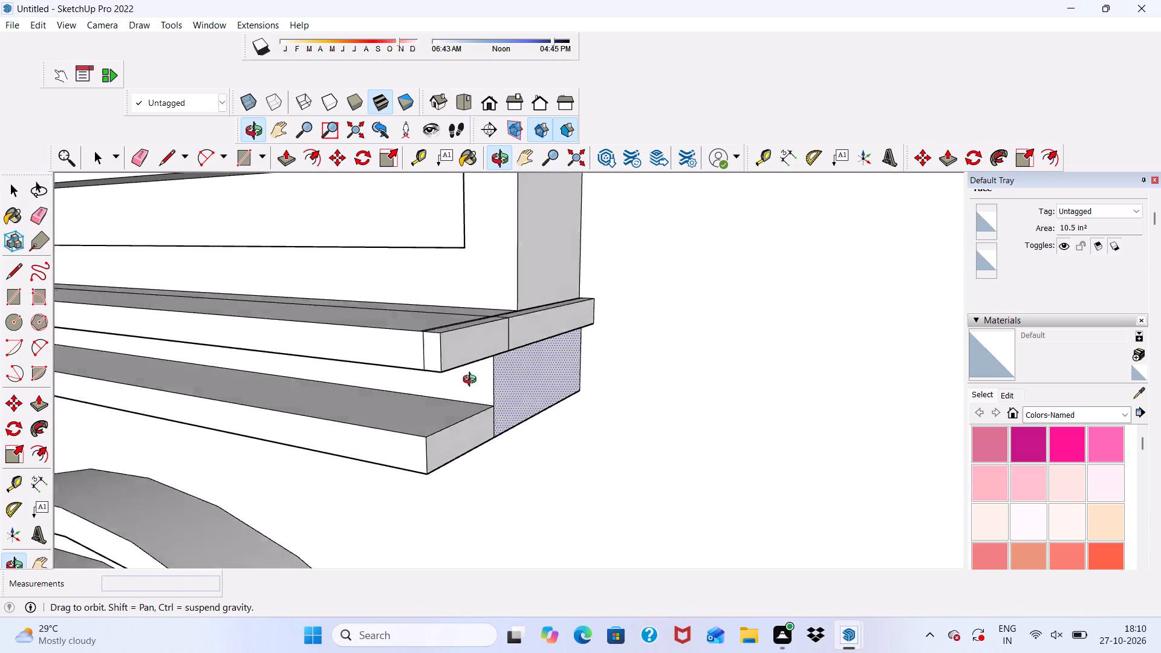
{"action": "middle_click_drag", "start_coordinate": [472, 381], "coordinate": [409, 382]}
{"action": "scroll", "coordinate": [376, 442], "scroll_direction": "up", "scroll_amount": 5}
{"action": "scroll", "coordinate": [380, 443], "scroll_direction": "down", "scroll_amount": 1}
{"action": "scroll", "coordinate": [403, 449], "scroll_direction": "up", "scroll_amount": 7}
{"action": "left_click", "coordinate": [402, 437]}
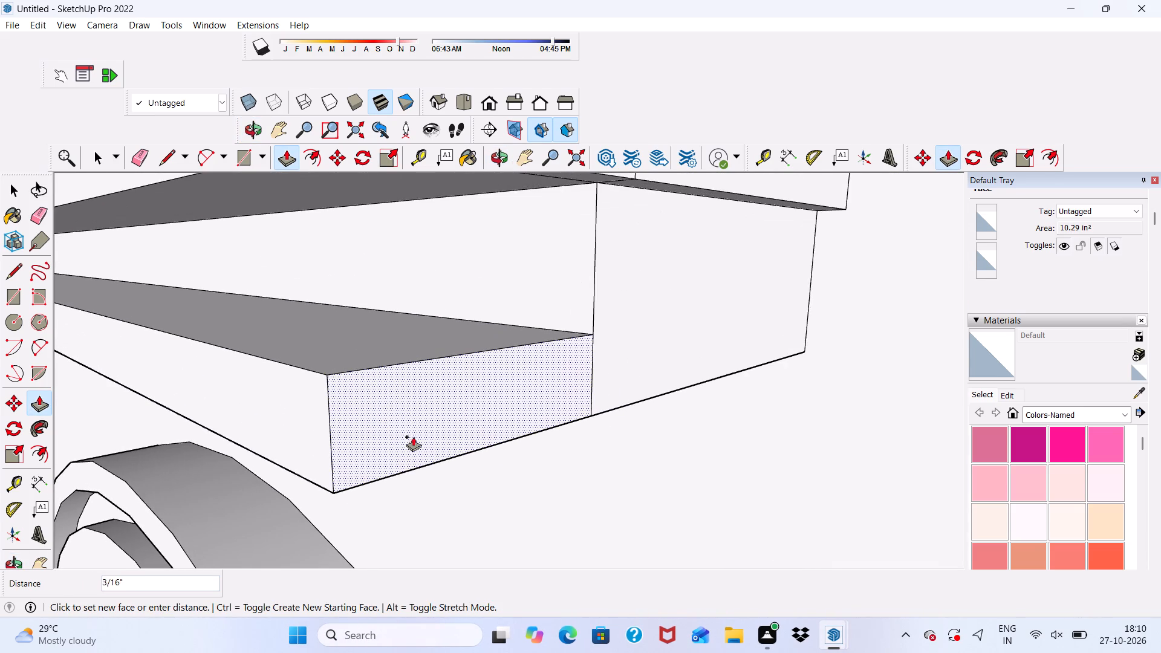
{"action": "left_click", "coordinate": [450, 427]}
{"action": "middle_click_drag", "start_coordinate": [461, 424], "coordinate": [258, 515]}
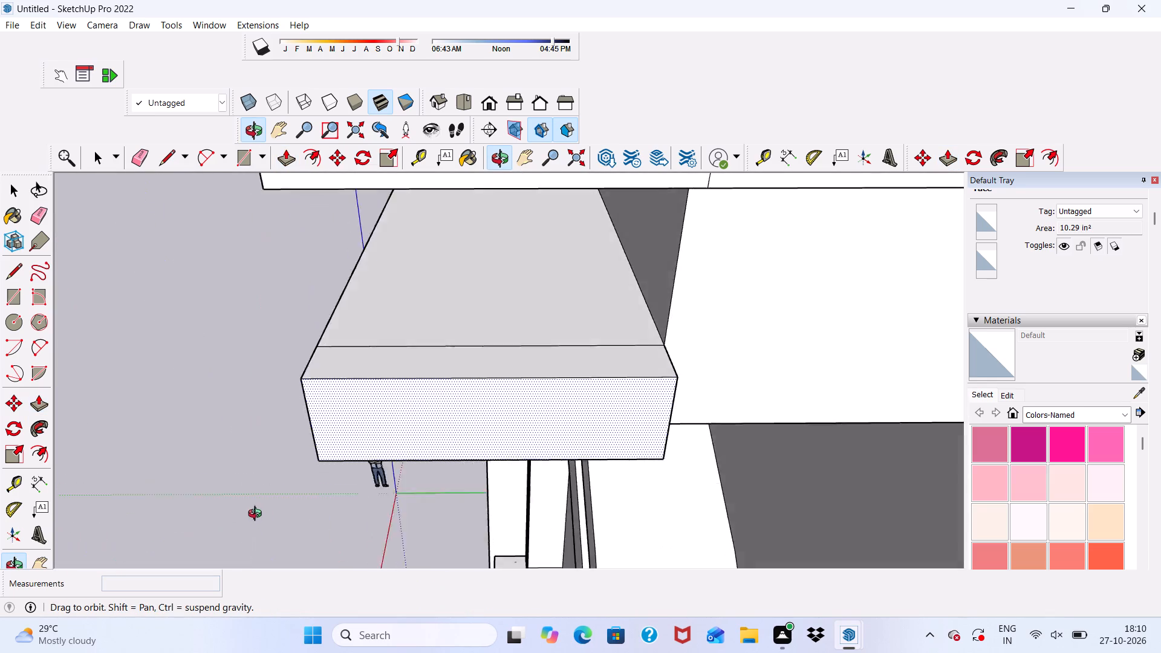
Push/Pull the back face of the lower strip's right end extension along the sill block's side to the wall.
{"action": "middle_click_drag", "start_coordinate": [258, 515], "coordinate": [99, 437]}
{"action": "scroll", "coordinate": [666, 441], "scroll_direction": "up", "scroll_amount": 5}
{"action": "left_click", "coordinate": [624, 430]}
{"action": "scroll", "coordinate": [646, 438], "scroll_direction": "down", "scroll_amount": 12}
{"action": "scroll", "coordinate": [692, 421], "scroll_direction": "down", "scroll_amount": 1}
{"action": "middle_click_drag", "start_coordinate": [692, 421], "coordinate": [708, 417]}
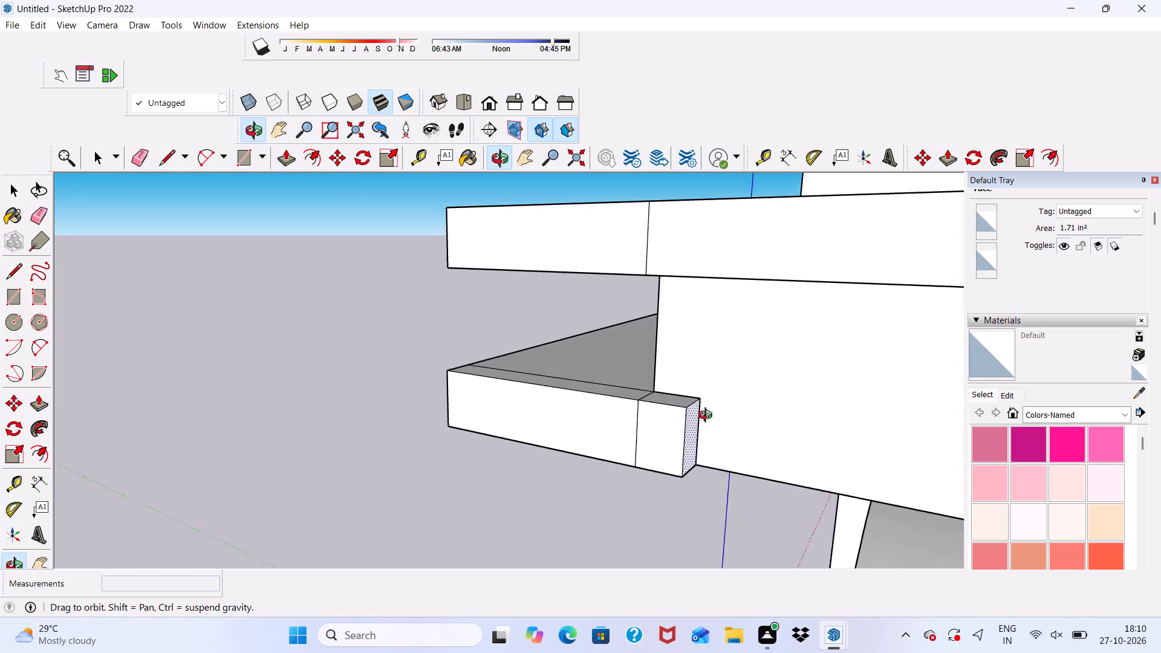
{"action": "middle_click_drag", "start_coordinate": [708, 417], "coordinate": [1023, 381]}
{"action": "scroll", "coordinate": [883, 343], "scroll_direction": "up", "scroll_amount": 5}
{"action": "scroll", "coordinate": [735, 339], "scroll_direction": "up", "scroll_amount": 5}
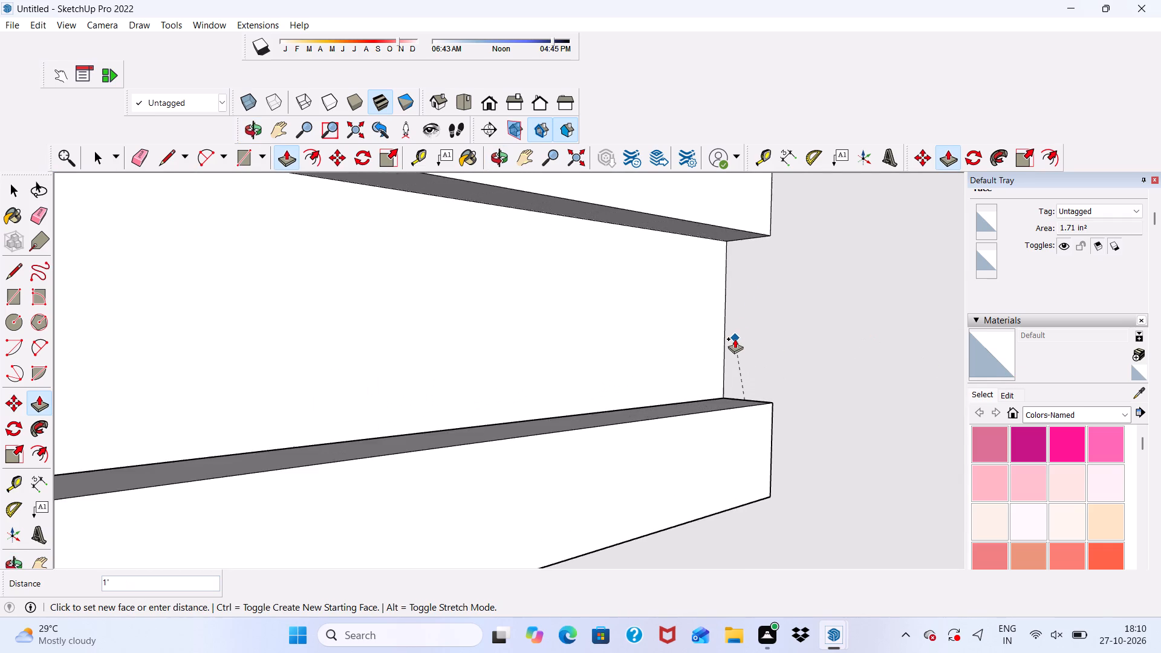
{"action": "scroll", "coordinate": [735, 339], "scroll_direction": "up", "scroll_amount": 5}
{"action": "left_click", "coordinate": [715, 320]}
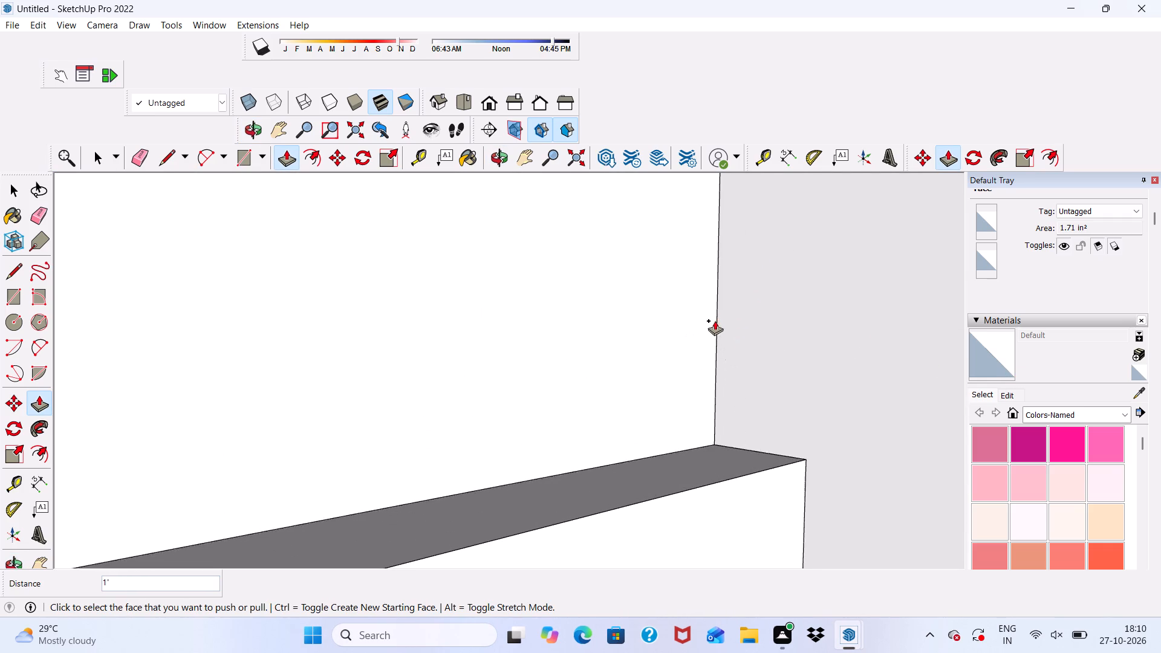
Push/Pull the left end face of the projecting upper strip outward about 2".
{"action": "scroll", "coordinate": [715, 320], "scroll_direction": "down", "scroll_amount": 11}
{"action": "scroll", "coordinate": [832, 310], "scroll_direction": "down", "scroll_amount": 8}
{"action": "middle_click_drag", "start_coordinate": [349, 395], "coordinate": [599, 409]}
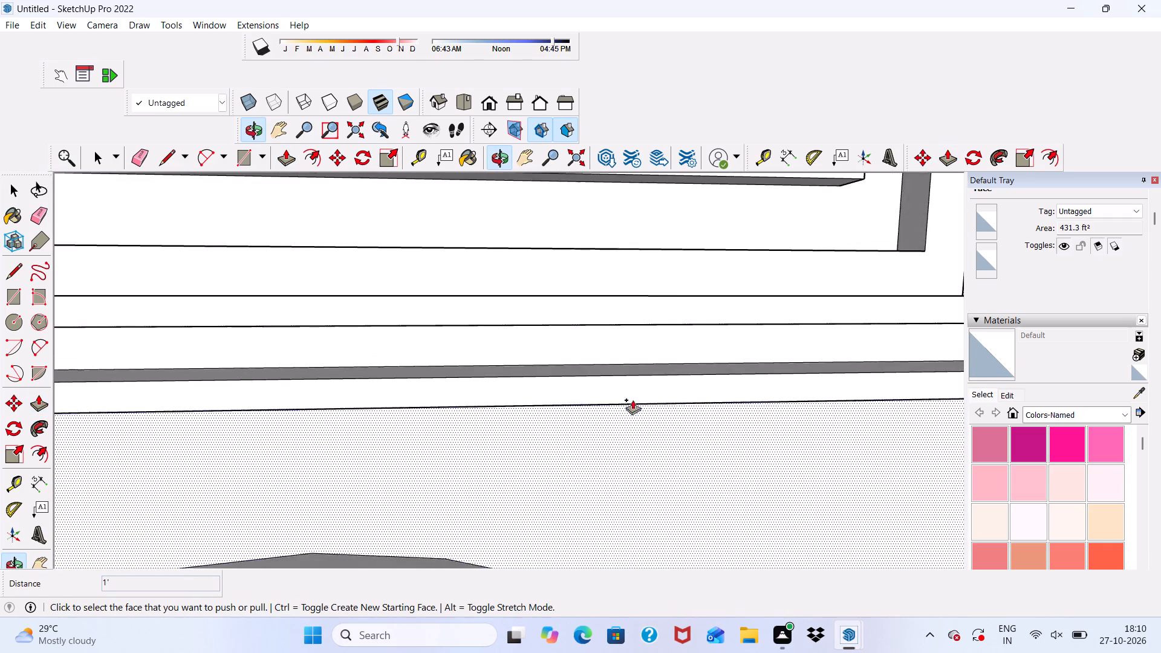
{"action": "scroll", "coordinate": [674, 338], "scroll_direction": "down", "scroll_amount": 12}
{"action": "middle_click_drag", "start_coordinate": [187, 352], "coordinate": [454, 369]}
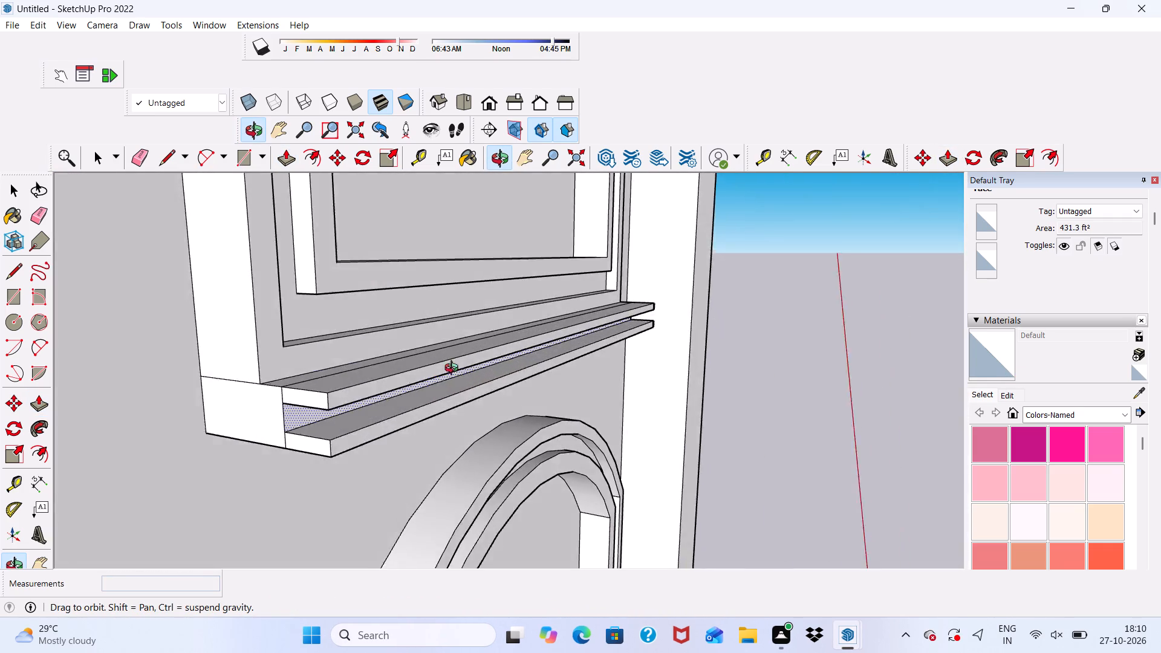
{"action": "middle_click_drag", "start_coordinate": [454, 369], "coordinate": [462, 371]}
{"action": "scroll", "coordinate": [331, 401], "scroll_direction": "up", "scroll_amount": 6}
{"action": "scroll", "coordinate": [316, 401], "scroll_direction": "down", "scroll_amount": 3}
{"action": "middle_click_drag", "start_coordinate": [313, 401], "coordinate": [386, 388]}
{"action": "scroll", "coordinate": [388, 423], "scroll_direction": "up", "scroll_amount": 5}
{"action": "left_click", "coordinate": [382, 413]}
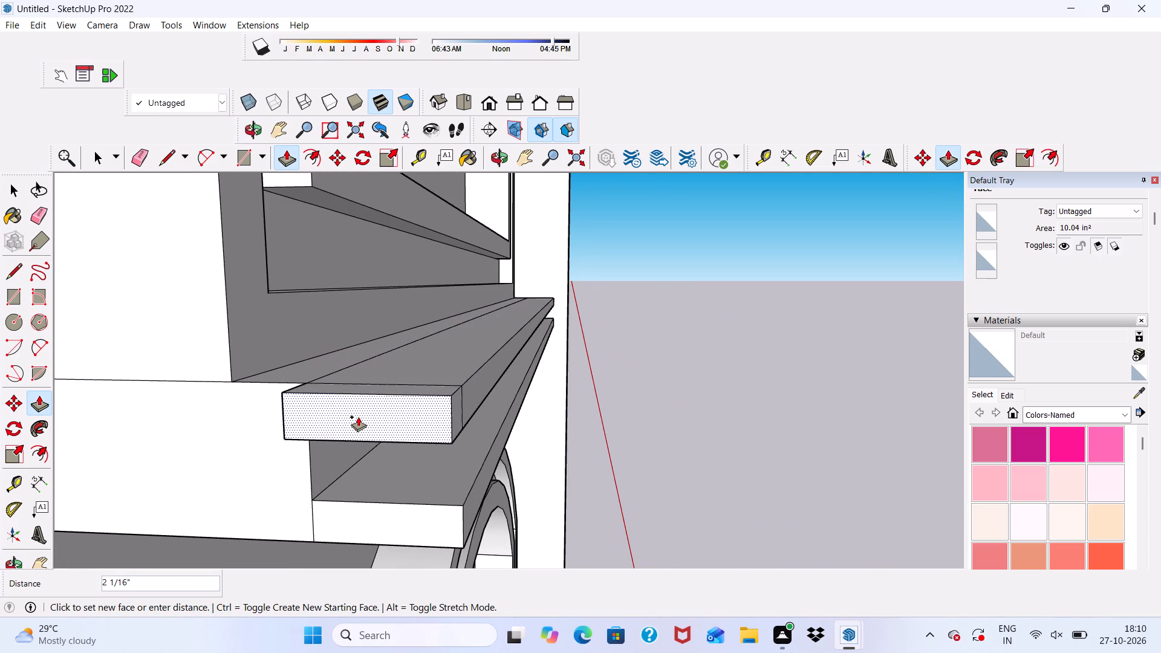
{"action": "left_click", "coordinate": [359, 415]}
Push/Pull the back face of the upper strip's left end extension along the sill block's side to the wall.
{"action": "scroll", "coordinate": [141, 415], "scroll_direction": "up", "scroll_amount": 5}
{"action": "scroll", "coordinate": [148, 410], "scroll_direction": "down", "scroll_amount": 3}
{"action": "middle_click_drag", "start_coordinate": [184, 409], "coordinate": [370, 417]}
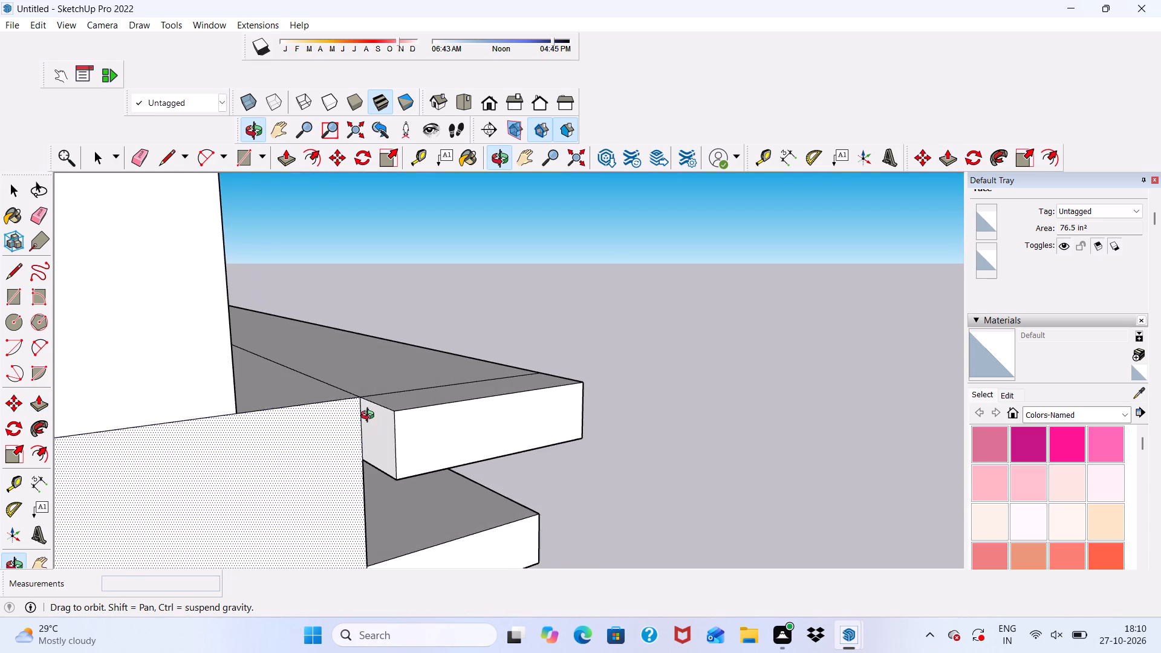
{"action": "middle_click_drag", "start_coordinate": [370, 417], "coordinate": [378, 421]}
{"action": "scroll", "coordinate": [380, 431], "scroll_direction": "up", "scroll_amount": 3}
{"action": "left_click", "coordinate": [384, 434]}
{"action": "scroll", "coordinate": [199, 408], "scroll_direction": "down", "scroll_amount": 5}
{"action": "scroll", "coordinate": [261, 393], "scroll_direction": "down", "scroll_amount": 13}
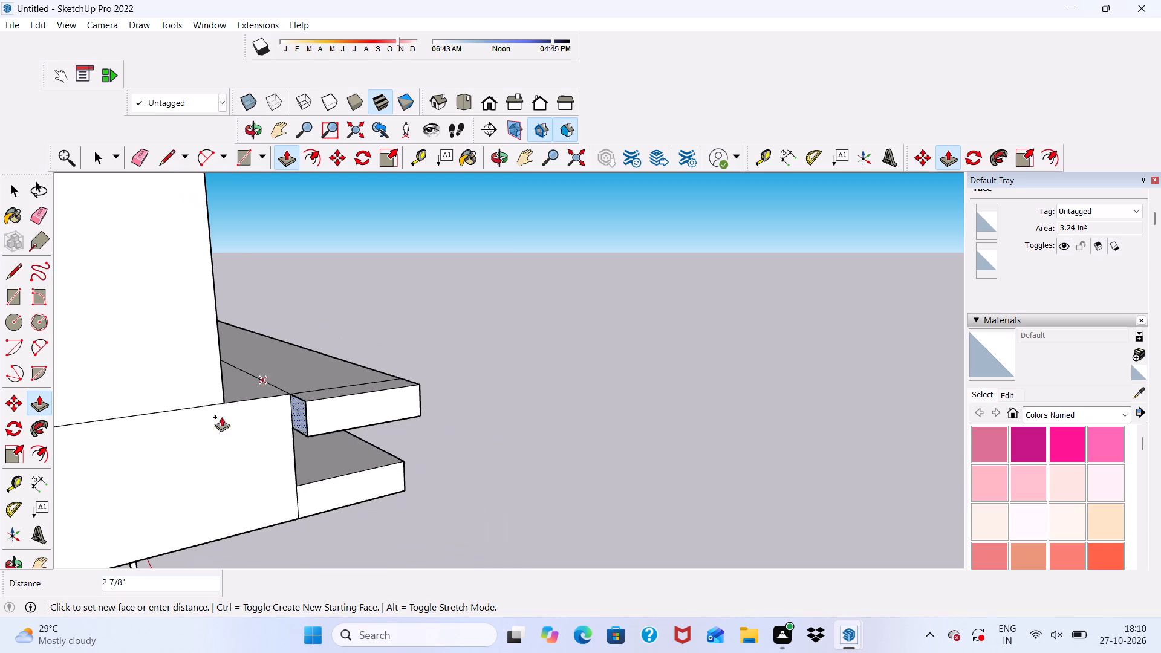
{"action": "left_click", "coordinate": [490, 109]}
{"action": "scroll", "coordinate": [442, 297], "scroll_direction": "down", "scroll_amount": 5}
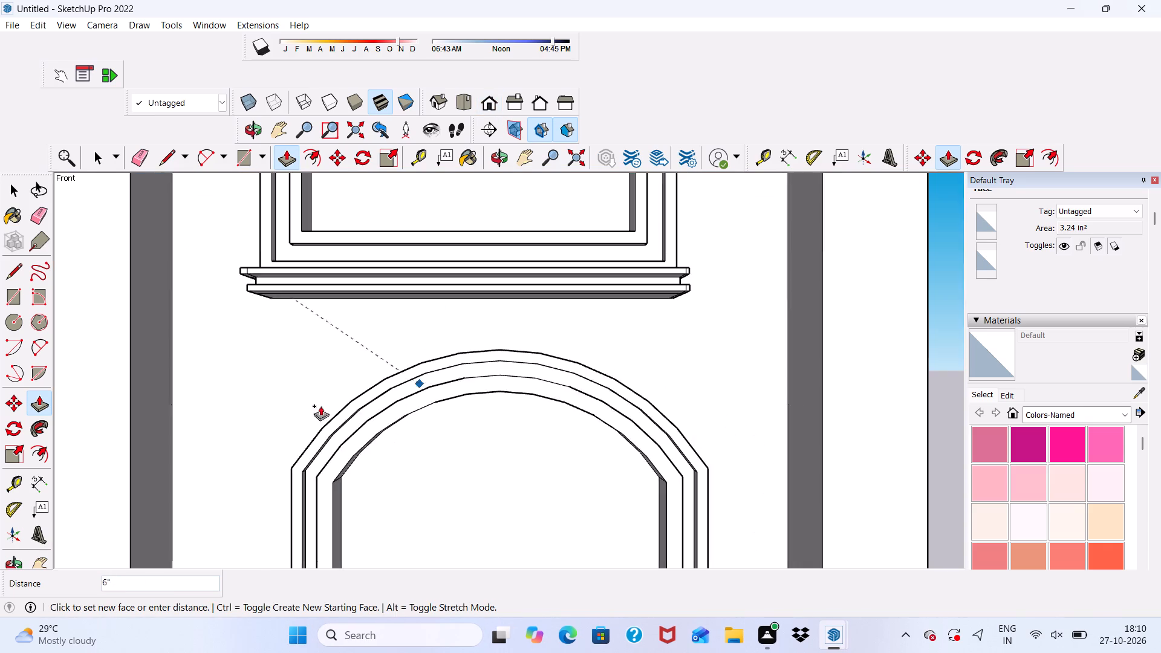
{"action": "scroll", "coordinate": [214, 256], "scroll_direction": "up", "scroll_amount": 11}
{"action": "middle_click_drag", "start_coordinate": [238, 220], "coordinate": [314, 299]}
{"action": "scroll", "coordinate": [314, 299], "scroll_direction": "up", "scroll_amount": 6}
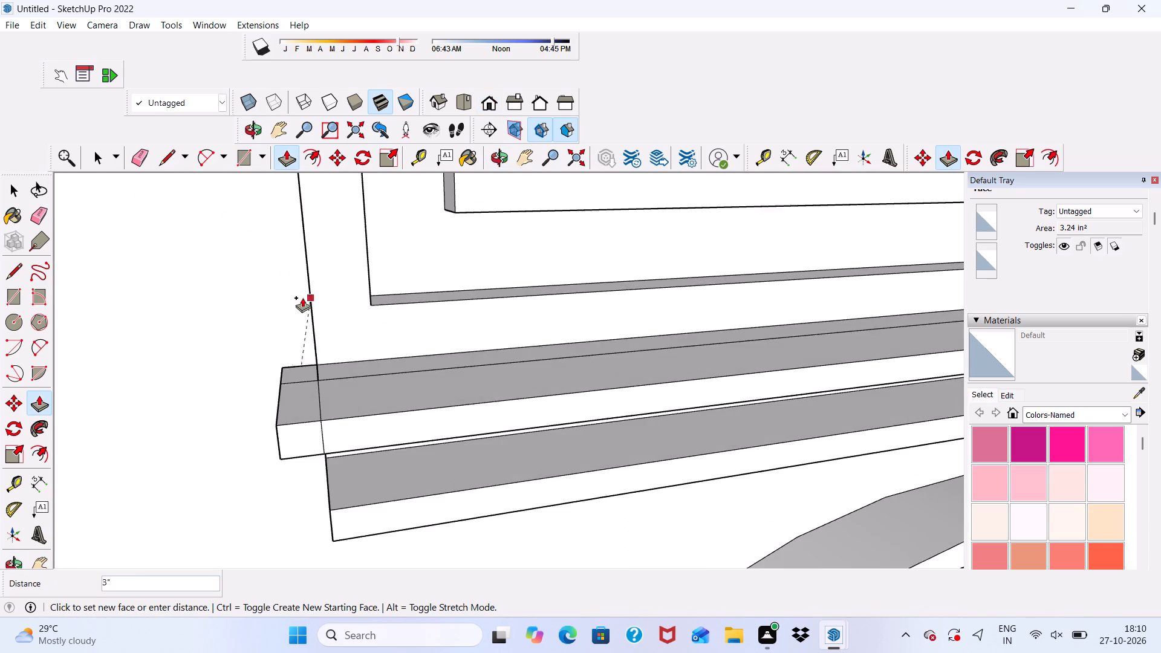
{"action": "scroll", "coordinate": [302, 297], "scroll_direction": "up", "scroll_amount": 3}
{"action": "left_click", "coordinate": [298, 294]}
Push/Pull the left end face of the projecting lower strip outward about 1 5/16".
{"action": "scroll", "coordinate": [298, 294], "scroll_direction": "down", "scroll_amount": 4}
{"action": "middle_click_drag", "start_coordinate": [298, 307], "coordinate": [379, 212]}
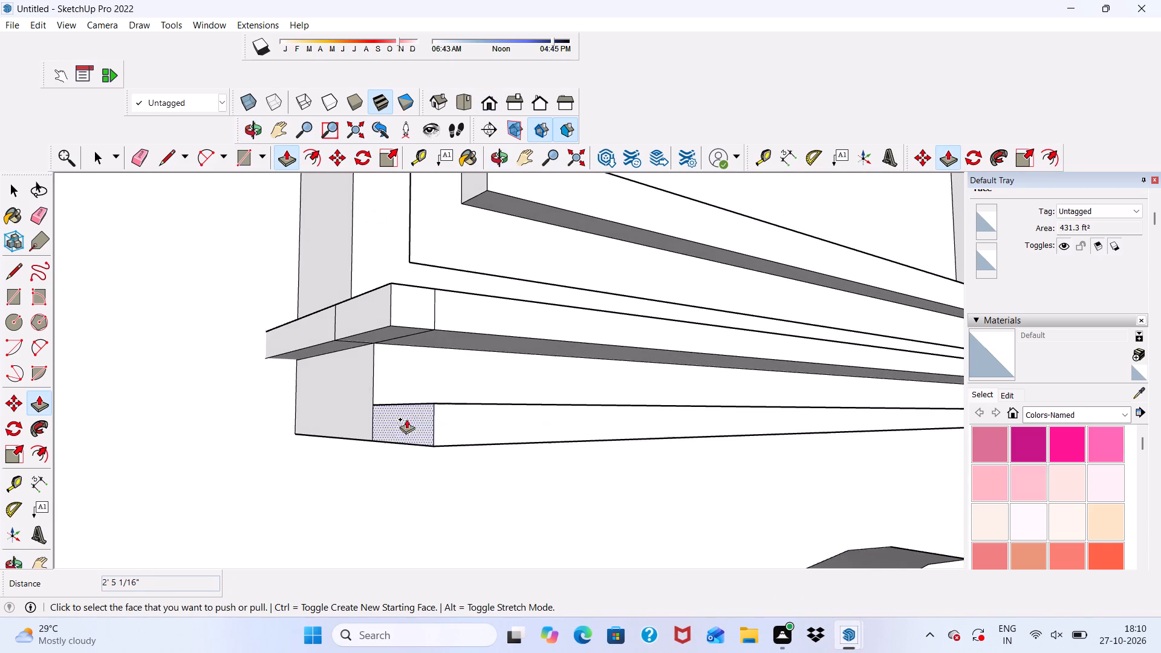
{"action": "left_click", "coordinate": [400, 420]}
{"action": "left_click", "coordinate": [372, 420]}
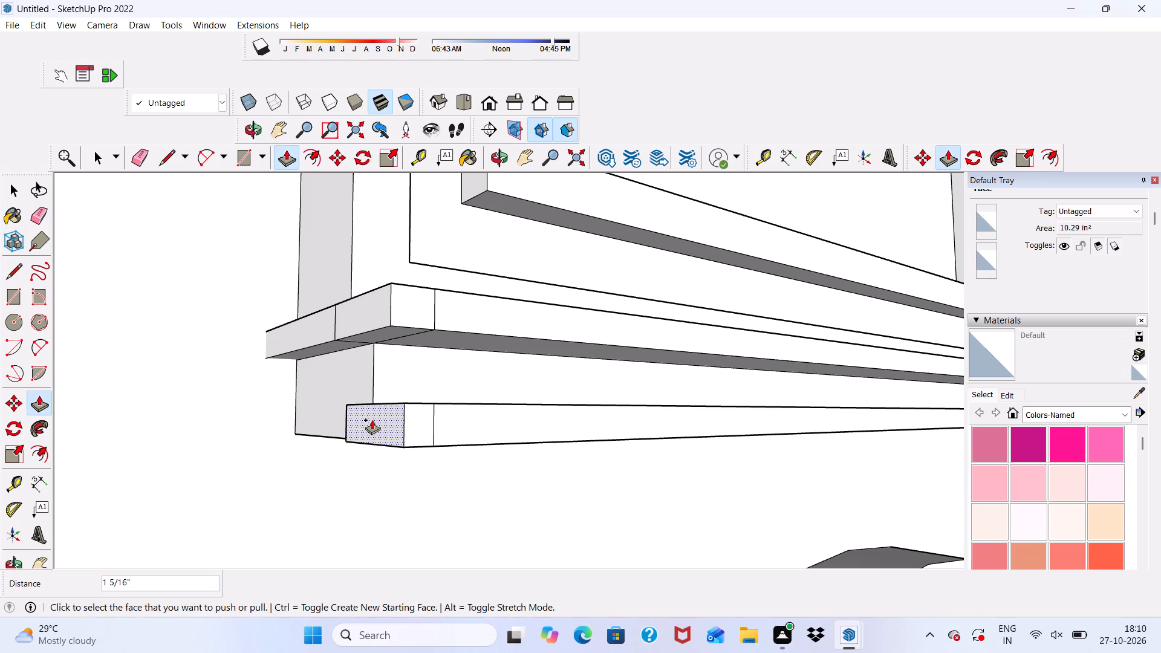
Push/Pull the back face of the lower strip's left end extension along the sill block's side to the wall.
{"action": "middle_click_drag", "start_coordinate": [372, 420], "coordinate": [726, 447]}
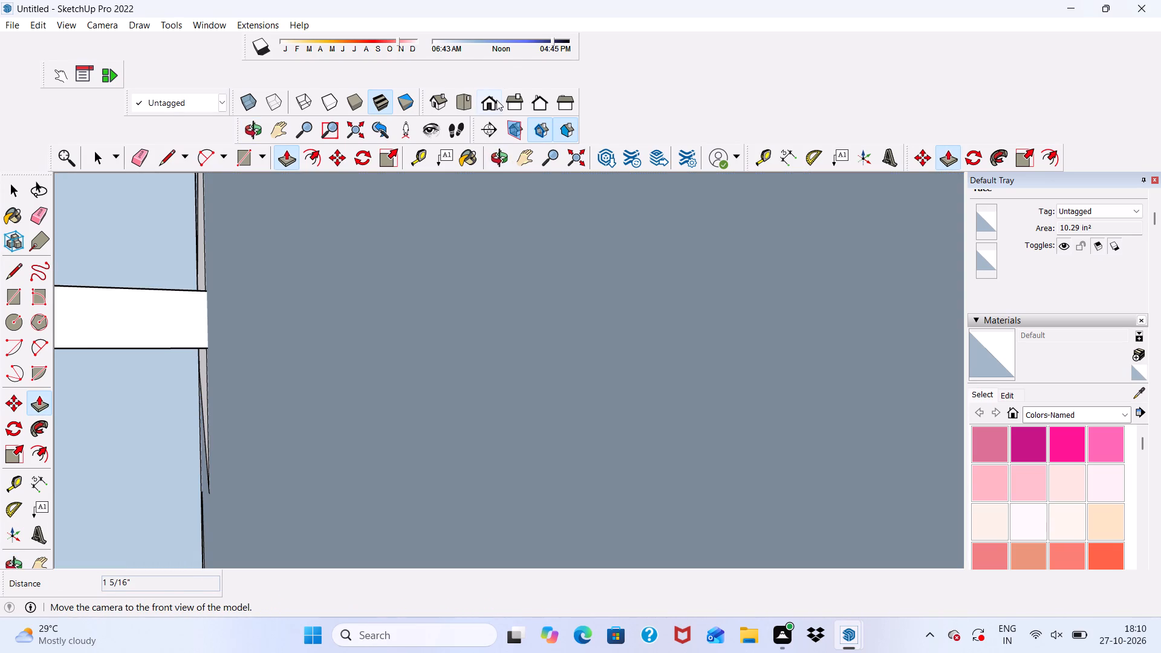
{"action": "left_click", "coordinate": [495, 100]}
{"action": "scroll", "coordinate": [431, 242], "scroll_direction": "down", "scroll_amount": 5}
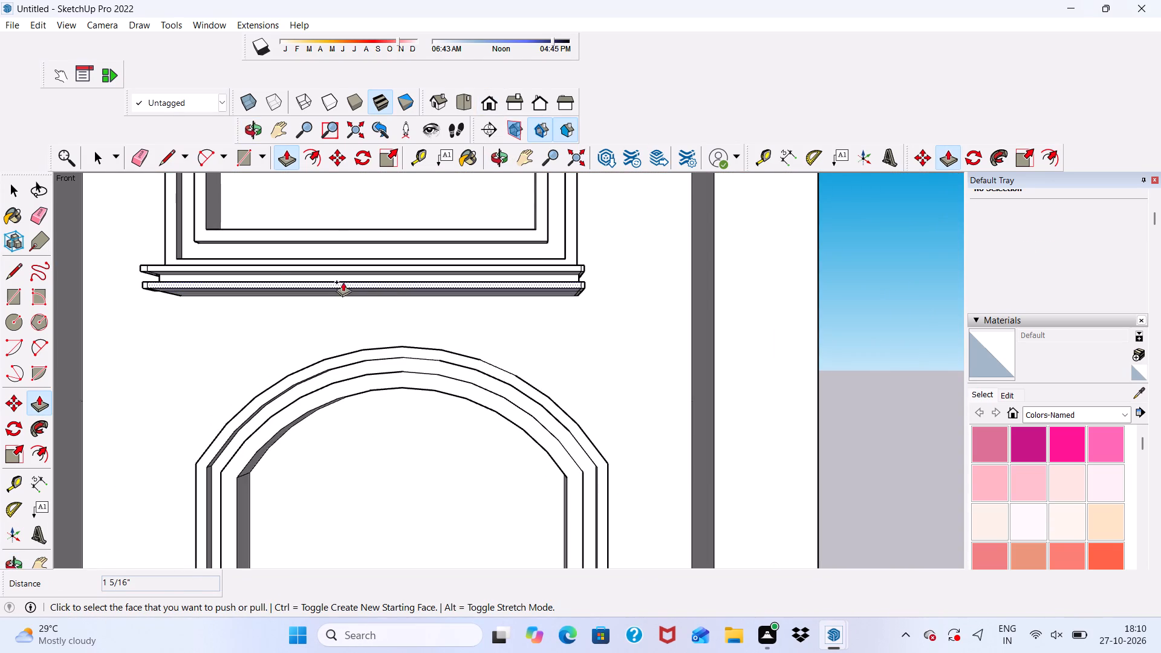
{"action": "scroll", "coordinate": [201, 248], "scroll_direction": "up", "scroll_amount": 5}
{"action": "middle_click_drag", "start_coordinate": [111, 288], "coordinate": [342, 313]}
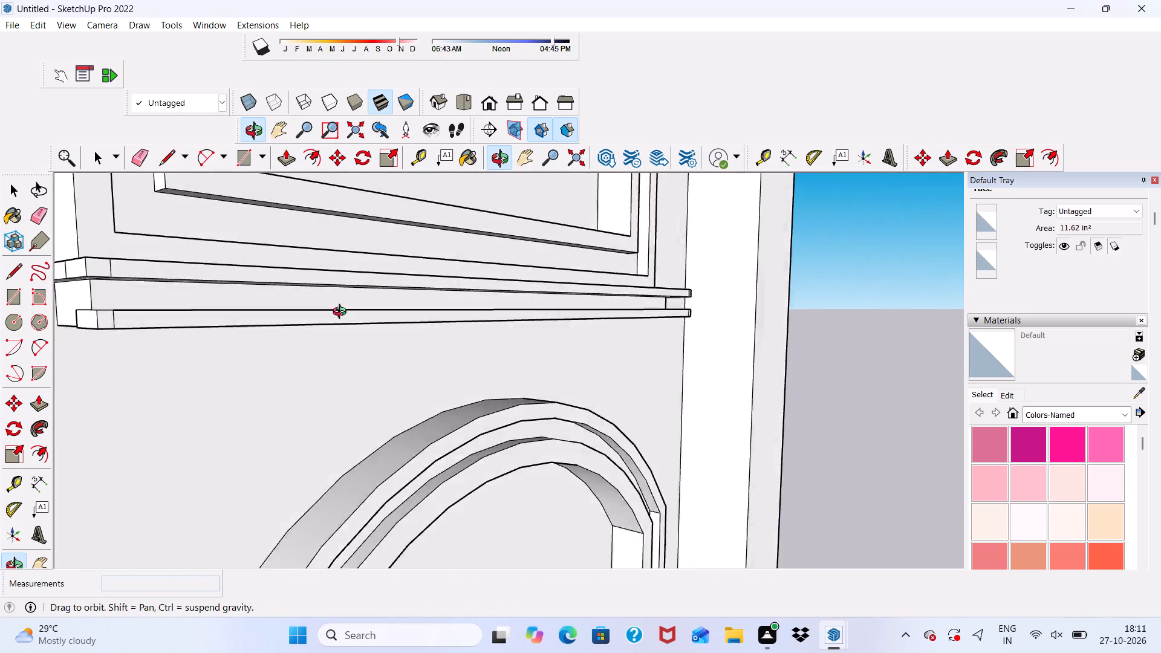
{"action": "middle_click_drag", "start_coordinate": [342, 313], "coordinate": [458, 315]}
{"action": "scroll", "coordinate": [394, 328], "scroll_direction": "up", "scroll_amount": 11}
{"action": "middle_click_drag", "start_coordinate": [325, 322], "coordinate": [444, 325]}
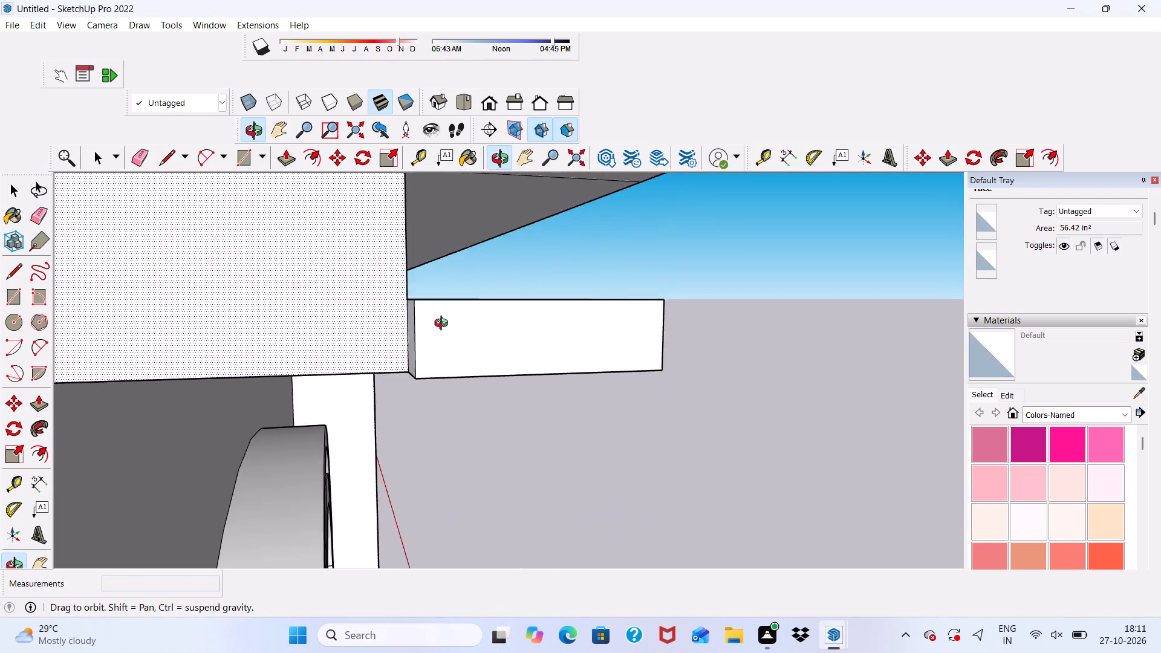
{"action": "middle_click_drag", "start_coordinate": [444, 325], "coordinate": [455, 333]}
{"action": "scroll", "coordinate": [353, 331], "scroll_direction": "up", "scroll_amount": 4}
{"action": "scroll", "coordinate": [441, 333], "scroll_direction": "up", "scroll_amount": 4}
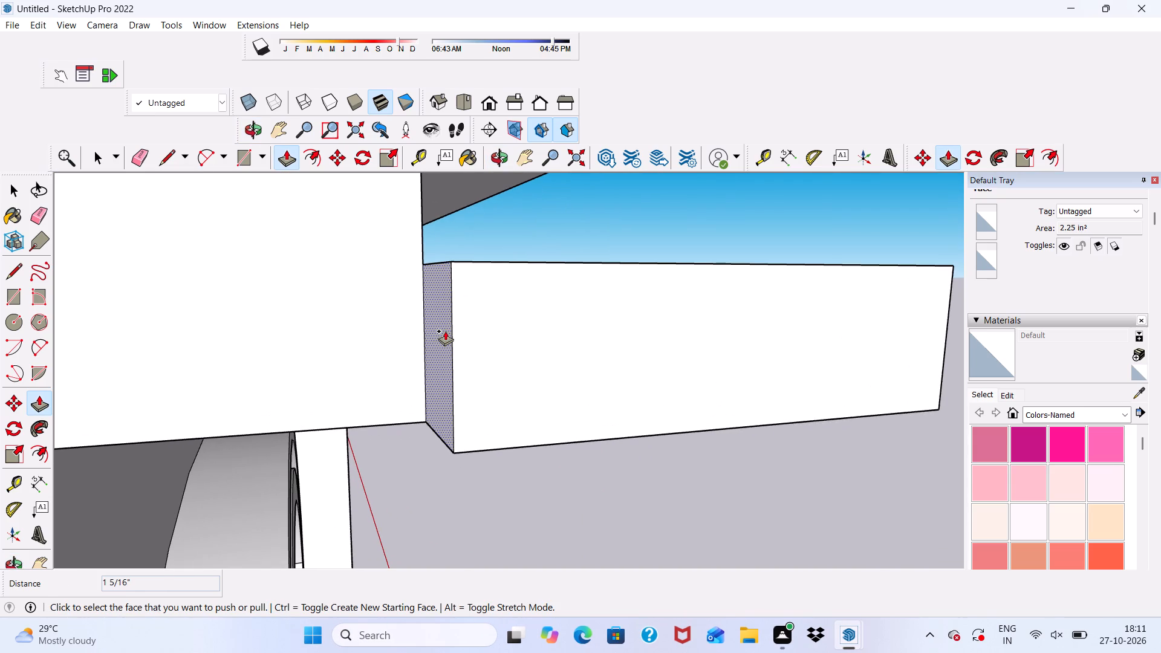
{"action": "left_click", "coordinate": [445, 331]}
{"action": "scroll", "coordinate": [312, 320], "scroll_direction": "down", "scroll_amount": 9}
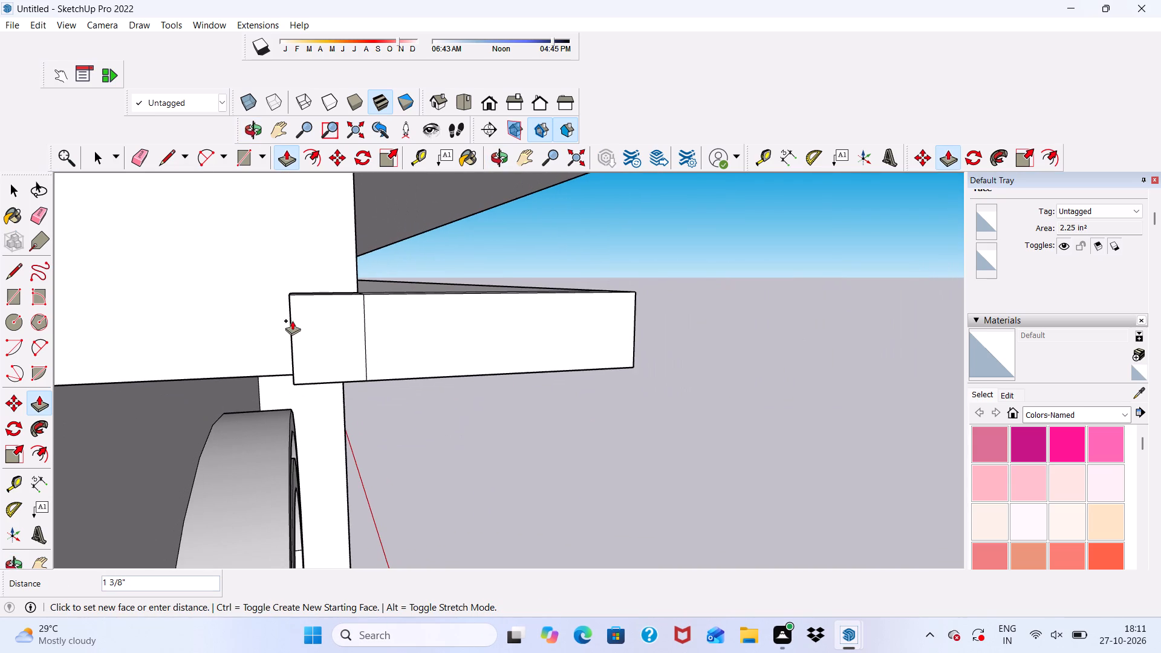
{"action": "scroll", "coordinate": [282, 301], "scroll_direction": "down", "scroll_amount": 12}
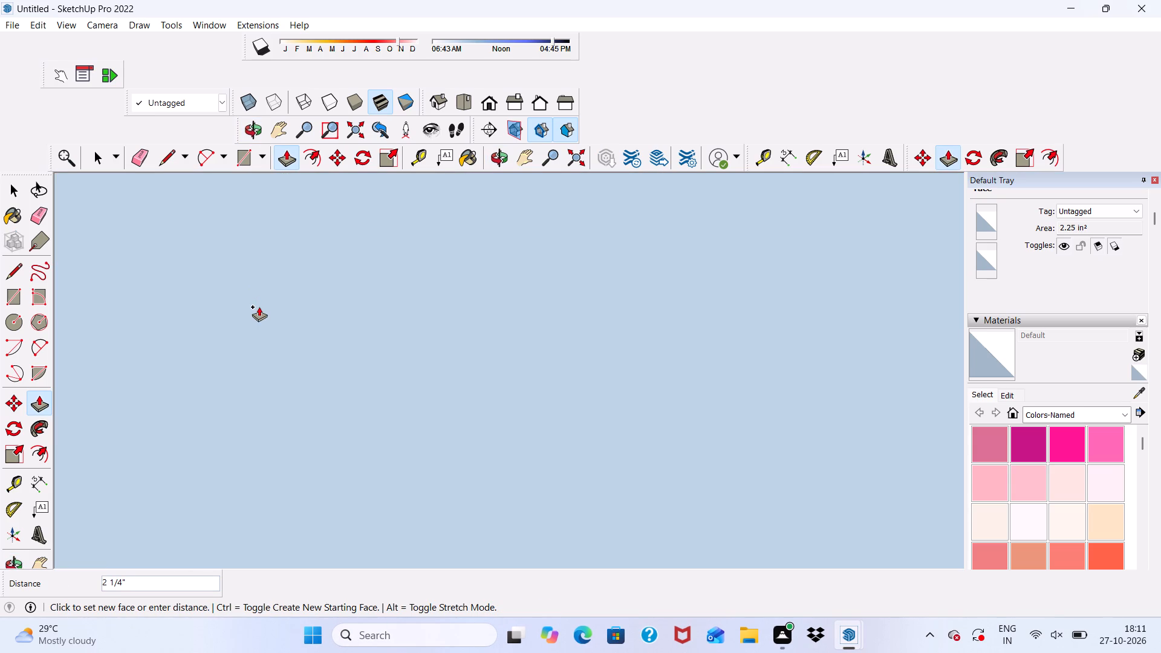
{"action": "left_click", "coordinate": [486, 102]}
{"action": "scroll", "coordinate": [438, 162], "scroll_direction": "down", "scroll_amount": 4}
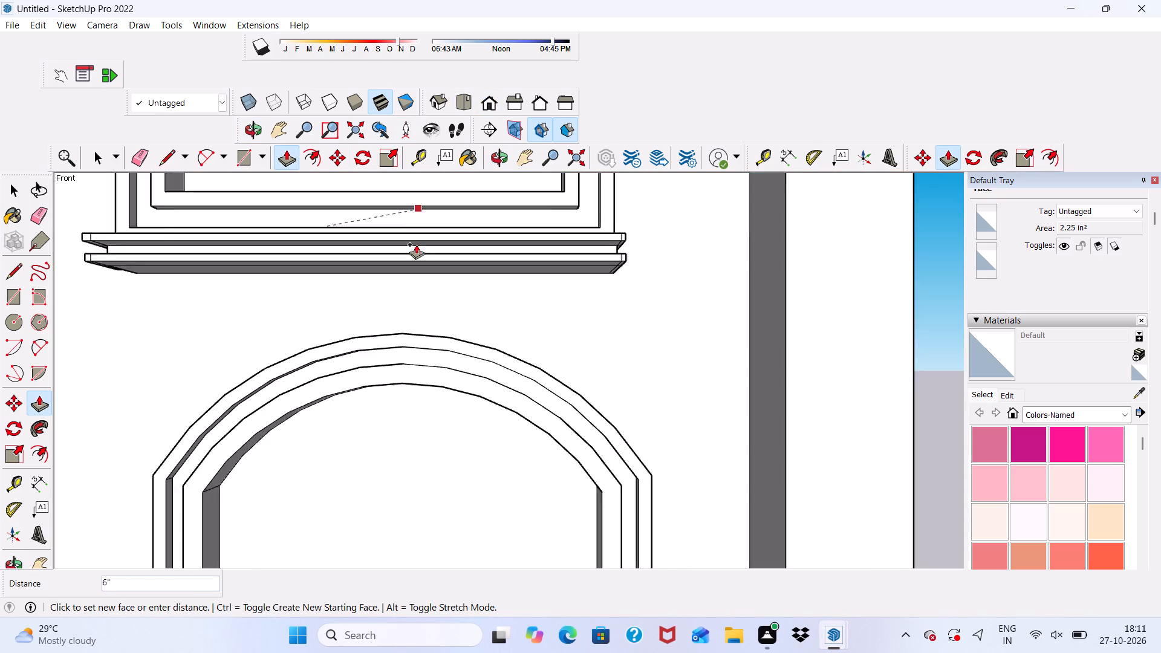
{"action": "scroll", "coordinate": [416, 244], "scroll_direction": "down", "scroll_amount": 1}
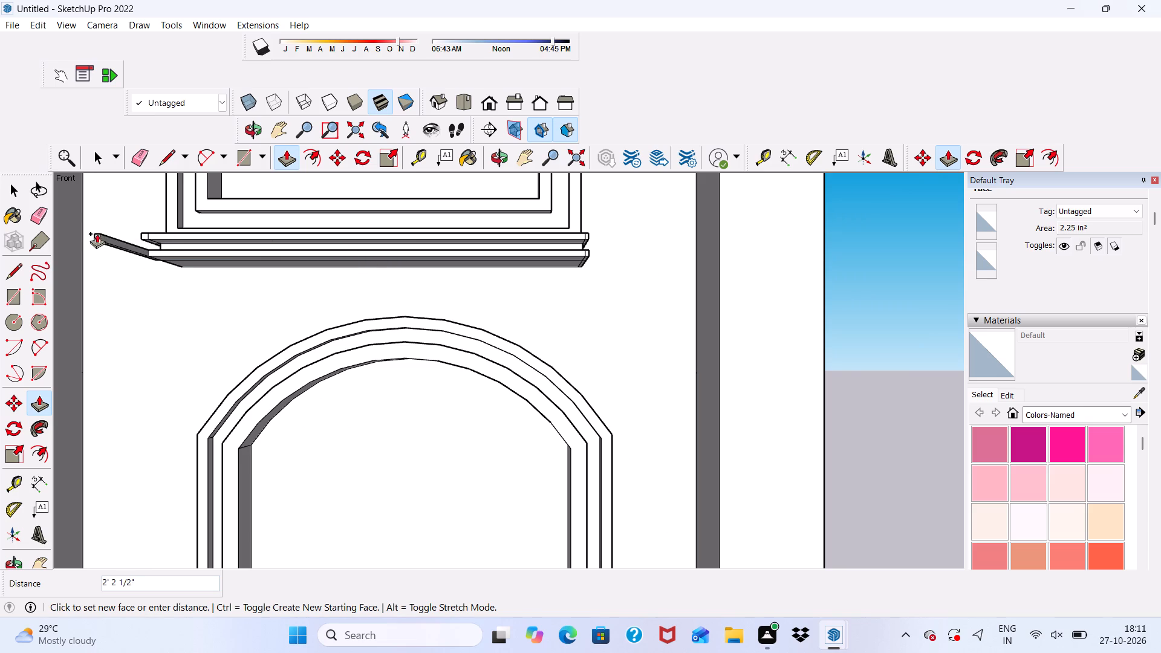
{"action": "scroll", "coordinate": [94, 219], "scroll_direction": "up", "scroll_amount": 6}
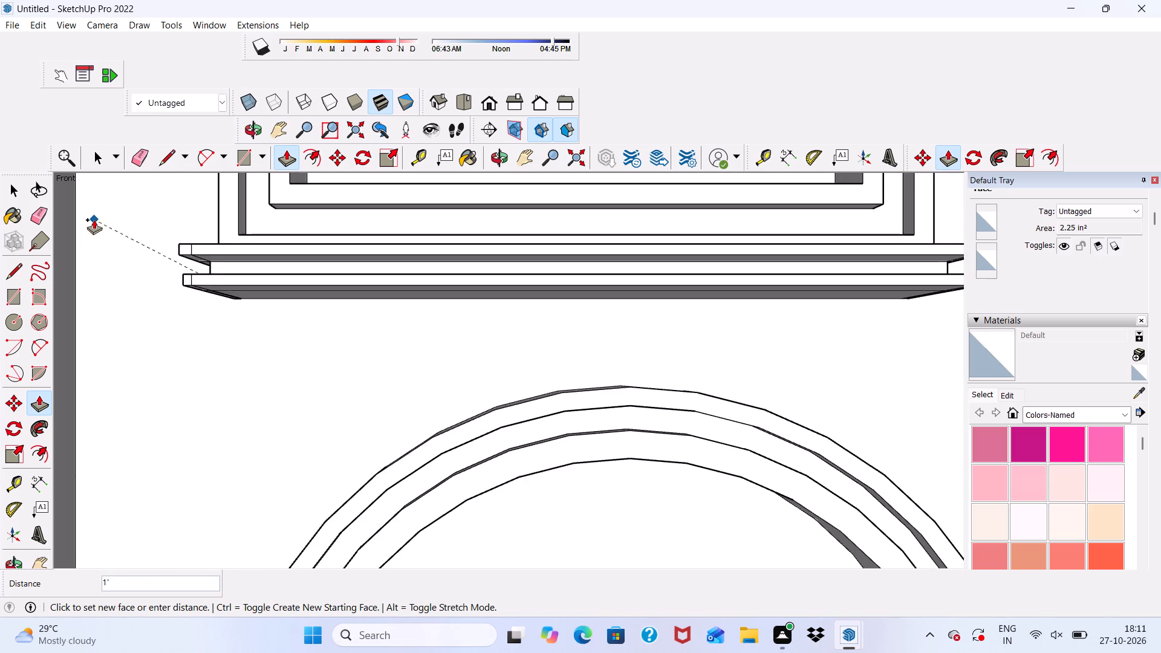
{"action": "scroll", "coordinate": [94, 219], "scroll_direction": "up", "scroll_amount": 5}
{"action": "middle_click_drag", "start_coordinate": [112, 223], "coordinate": [309, 255]}
{"action": "scroll", "coordinate": [255, 278], "scroll_direction": "up", "scroll_amount": 7}
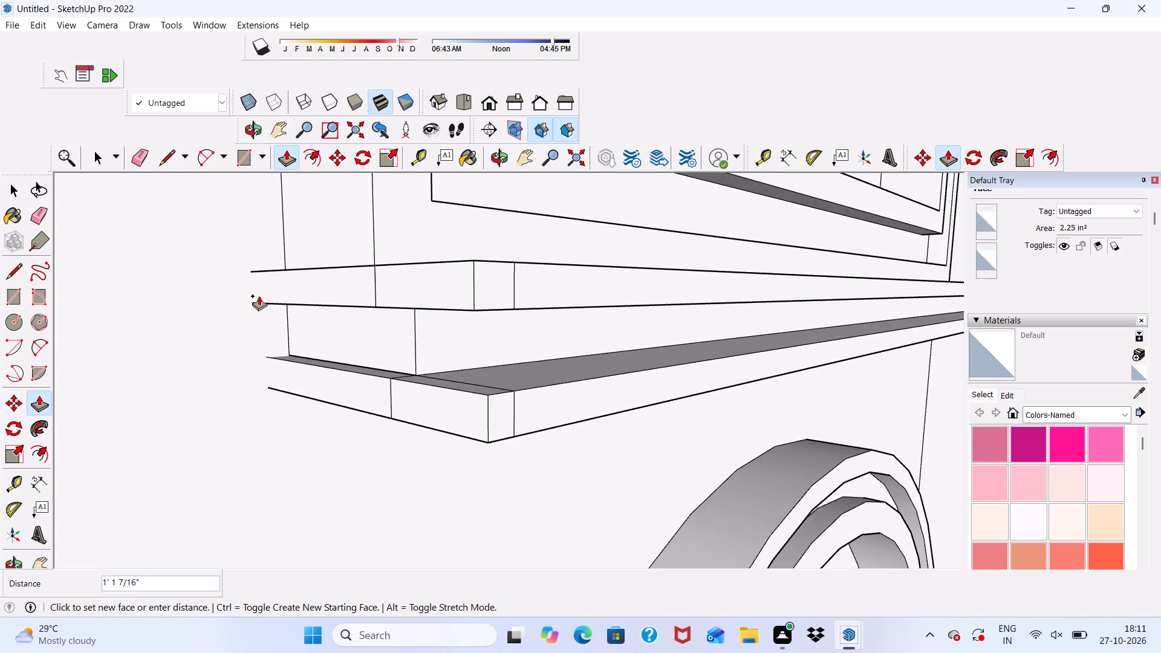
{"action": "scroll", "coordinate": [259, 296], "scroll_direction": "up", "scroll_amount": 1}
{"action": "left_click", "coordinate": [248, 298]}
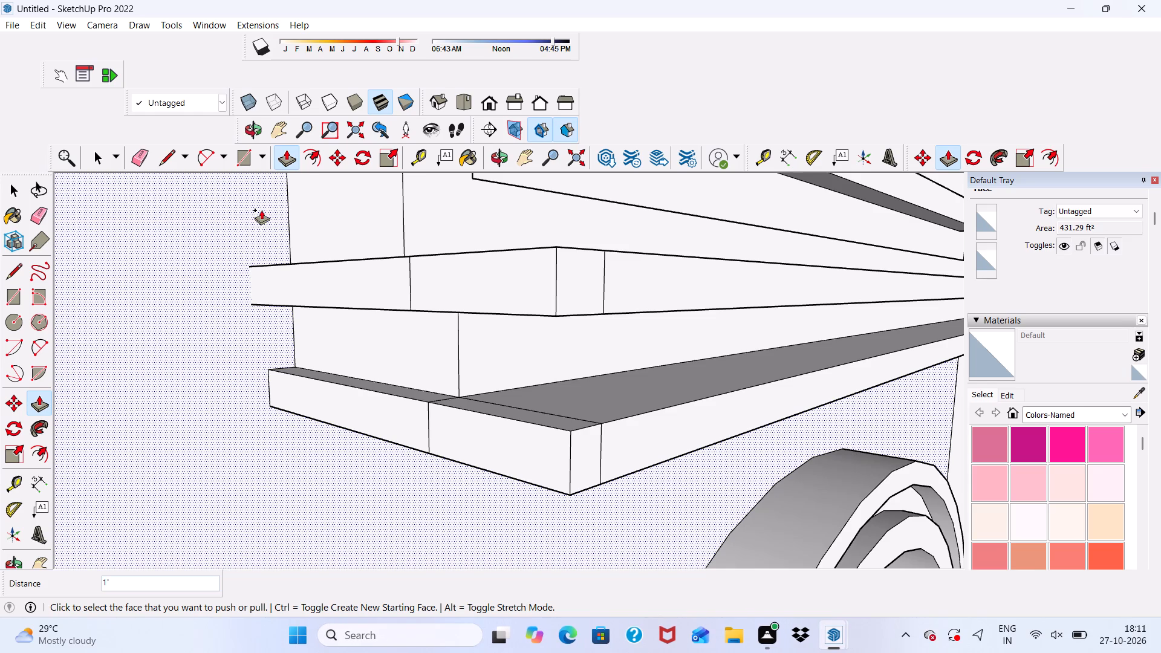
Erase the leftover seam edges on the top, front and side faces of the lower strip's left end.
{"action": "left_click", "coordinate": [137, 156]}
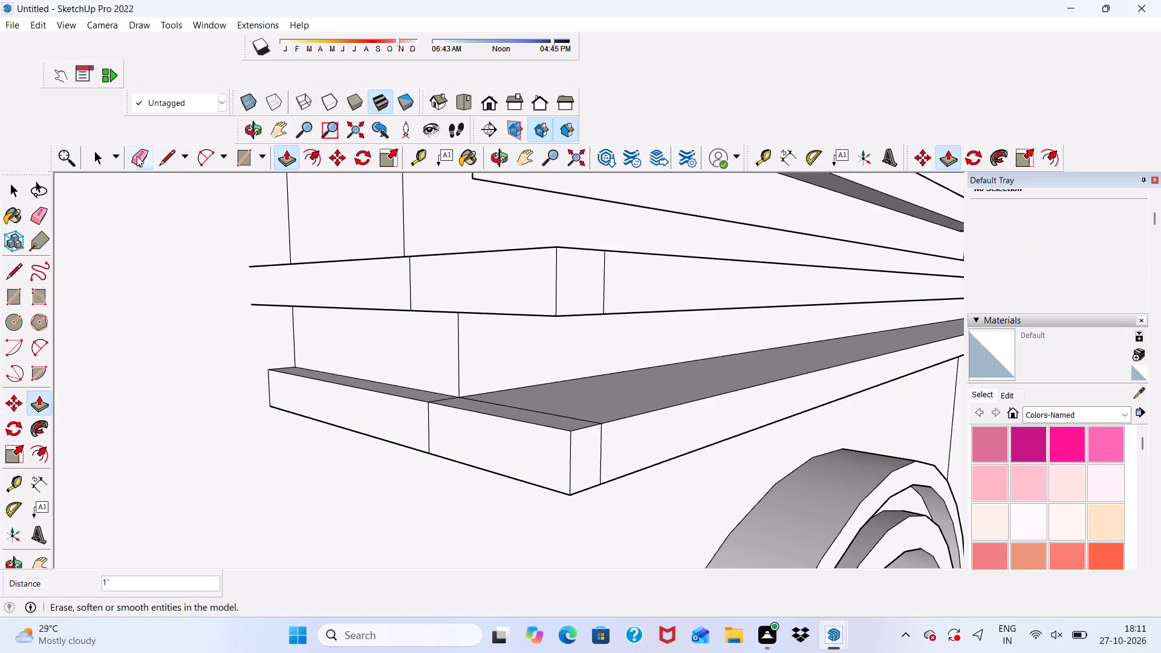
{"action": "scroll", "coordinate": [494, 399], "scroll_direction": "up", "scroll_amount": 4}
{"action": "left_click_drag", "start_coordinate": [418, 395], "coordinate": [420, 405]}
{"action": "left_click", "coordinate": [420, 405]}
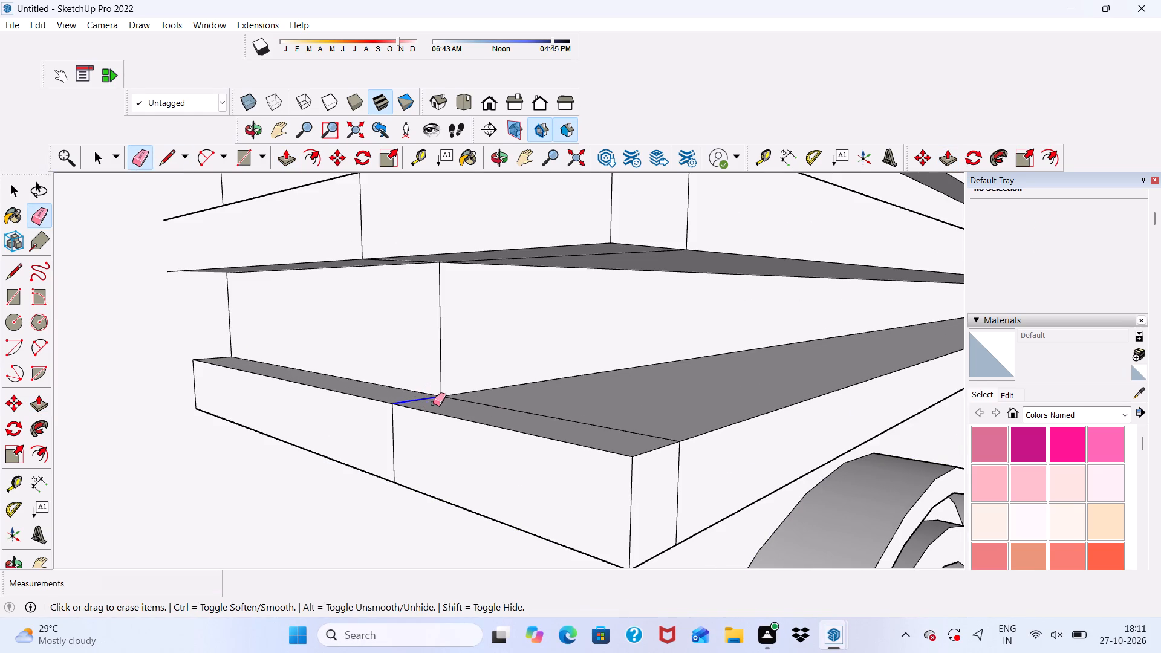
{"action": "left_click_drag", "start_coordinate": [452, 402], "coordinate": [490, 403]}
{"action": "left_click", "coordinate": [675, 475]}
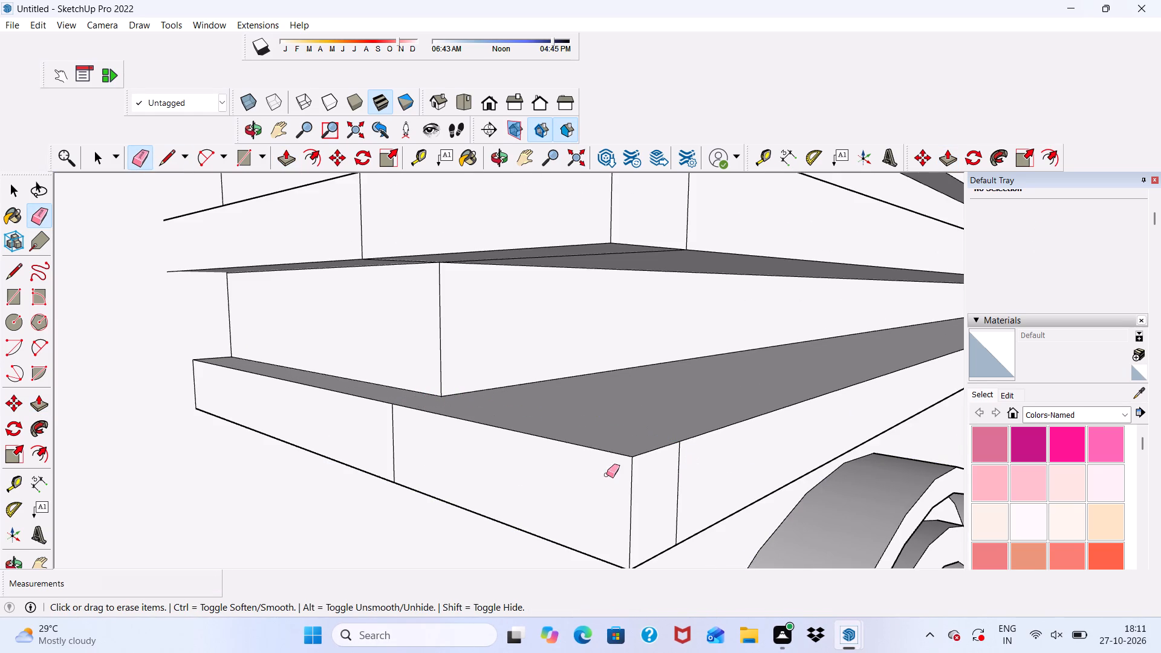
{"action": "scroll", "coordinate": [681, 476], "scroll_direction": "down", "scroll_amount": 3}
{"action": "scroll", "coordinate": [686, 481], "scroll_direction": "up", "scroll_amount": 6}
{"action": "left_click_drag", "start_coordinate": [654, 470], "coordinate": [673, 463]}
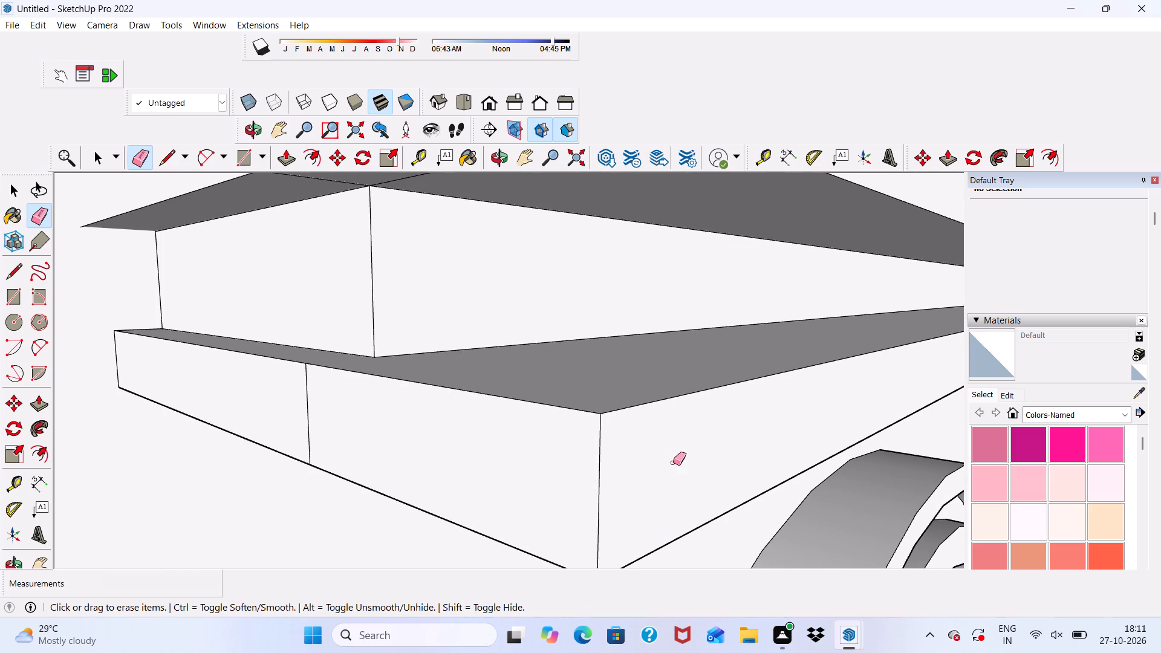
{"action": "scroll", "coordinate": [673, 463], "scroll_direction": "down", "scroll_amount": 3}
{"action": "middle_click_drag", "start_coordinate": [672, 479], "coordinate": [741, 465]}
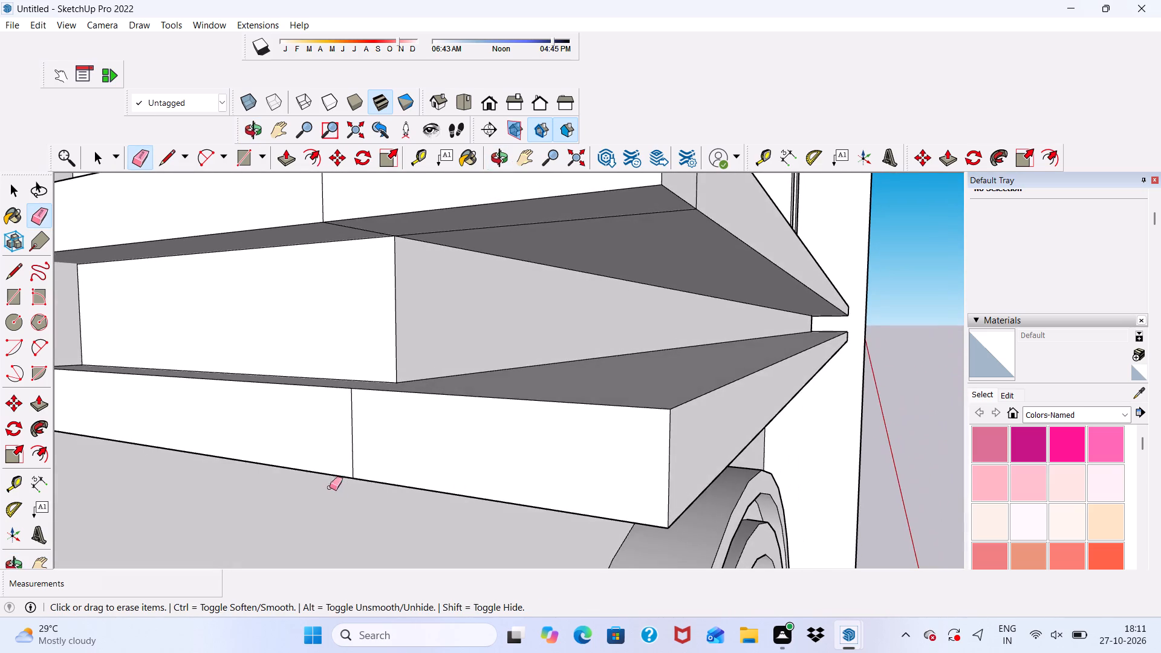
{"action": "scroll", "coordinate": [328, 481], "scroll_direction": "up", "scroll_amount": 1}
{"action": "left_click_drag", "start_coordinate": [337, 420], "coordinate": [371, 429]}
{"action": "left_click_drag", "start_coordinate": [372, 423], "coordinate": [361, 423]}
{"action": "scroll", "coordinate": [472, 492], "scroll_direction": "down", "scroll_amount": 1}
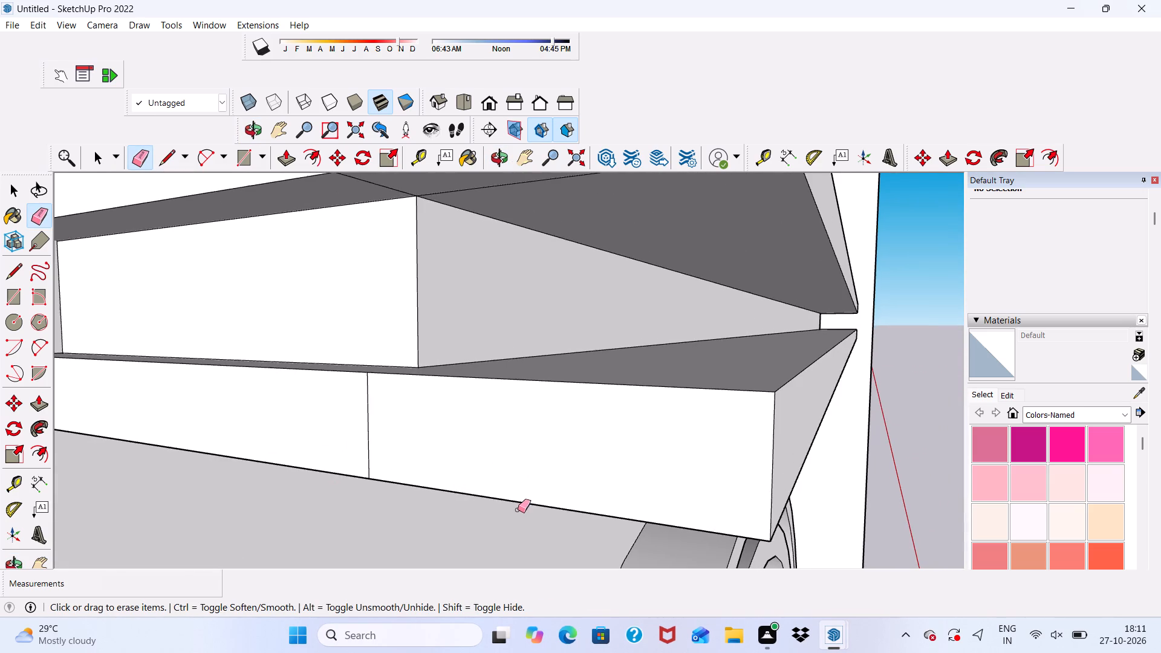
{"action": "middle_click_drag", "start_coordinate": [519, 510], "coordinate": [510, 479]}
{"action": "left_click", "coordinate": [329, 272]}
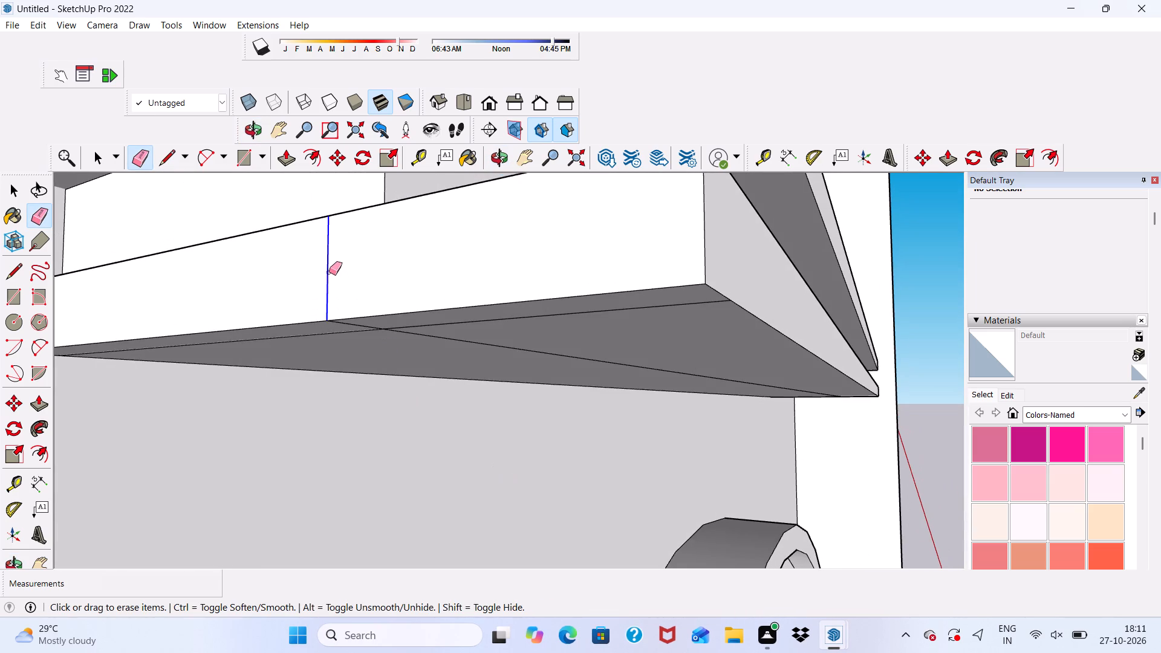
Erase the crossing seam edges on the underside of the lower strip's left end.
{"action": "scroll", "coordinate": [387, 348], "scroll_direction": "down", "scroll_amount": 1}
{"action": "middle_click_drag", "start_coordinate": [434, 365], "coordinate": [433, 297]}
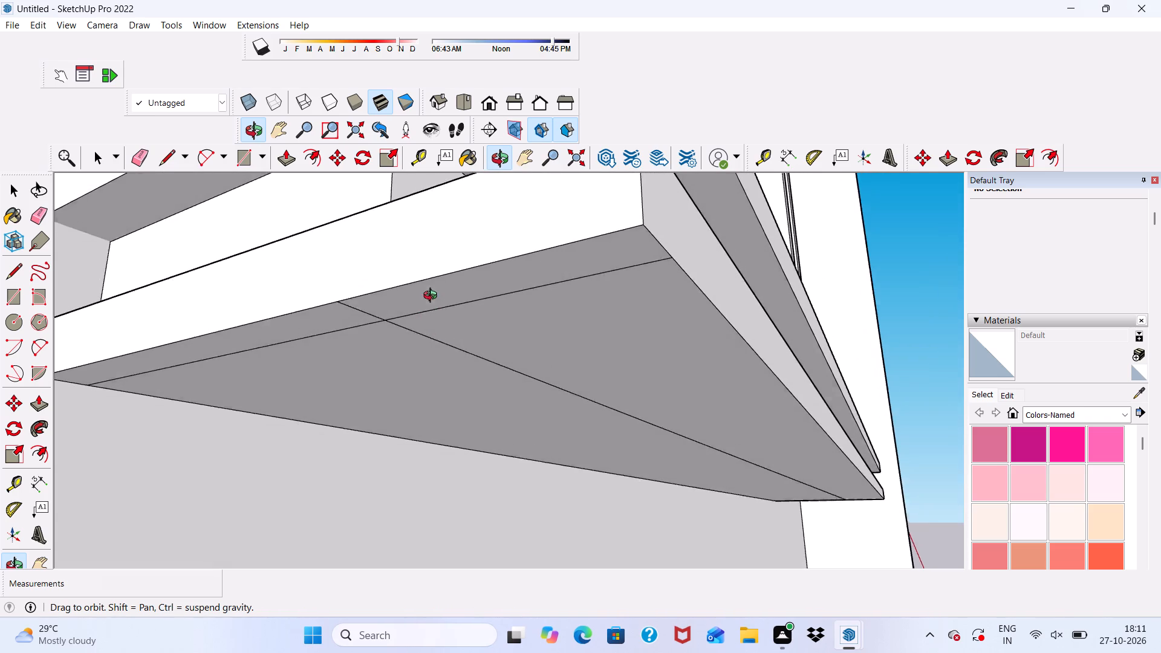
{"action": "middle_click_drag", "start_coordinate": [433, 297], "coordinate": [432, 274]}
{"action": "scroll", "coordinate": [432, 245], "scroll_direction": "up", "scroll_amount": 5}
{"action": "scroll", "coordinate": [434, 281], "scroll_direction": "down", "scroll_amount": 1}
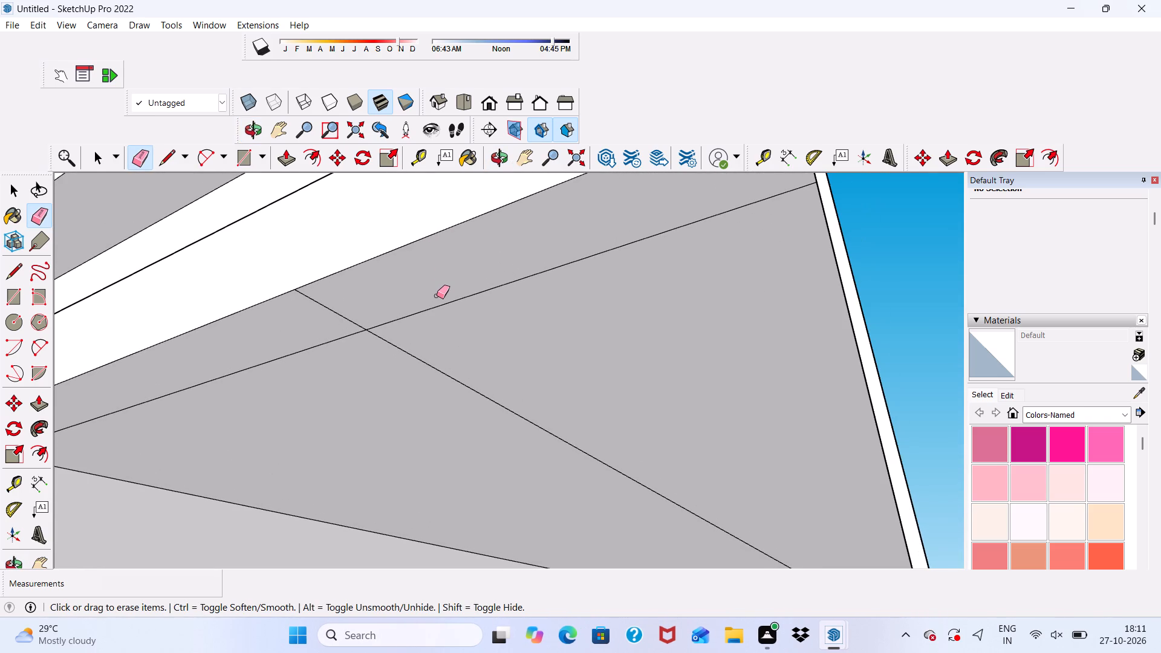
{"action": "scroll", "coordinate": [437, 296], "scroll_direction": "down", "scroll_amount": 4}
{"action": "scroll", "coordinate": [453, 320], "scroll_direction": "up", "scroll_amount": 5}
{"action": "left_click_drag", "start_coordinate": [435, 279], "coordinate": [430, 344]}
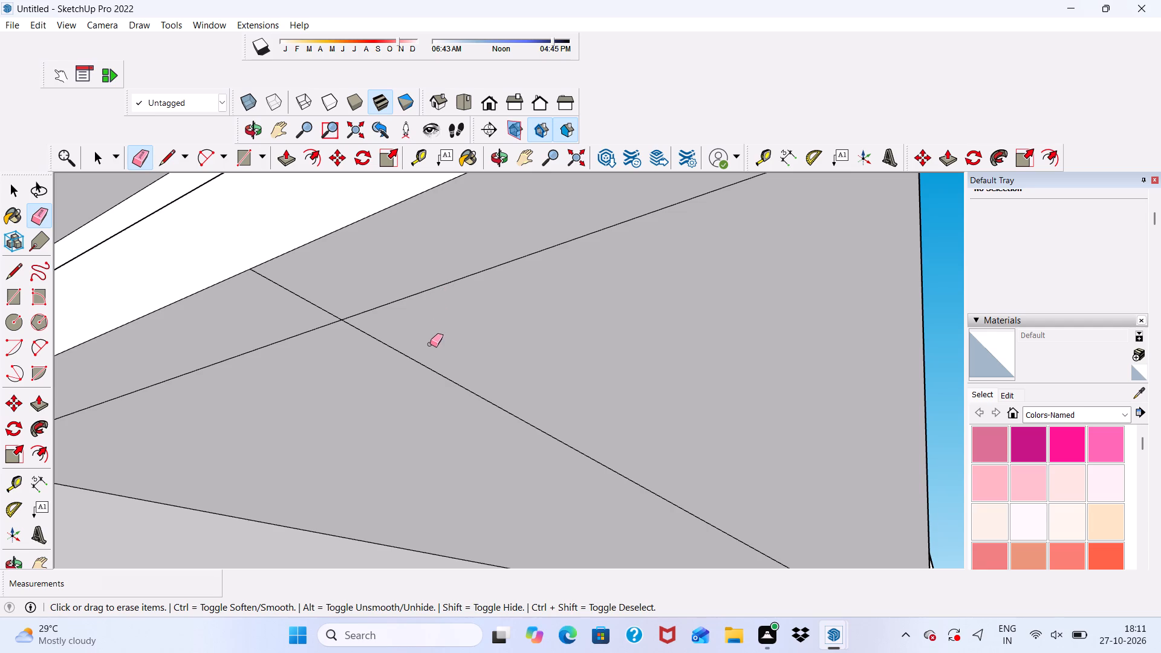
{"action": "left_click_drag", "start_coordinate": [430, 344], "coordinate": [429, 346]}
{"action": "left_click_drag", "start_coordinate": [355, 281], "coordinate": [304, 348]}
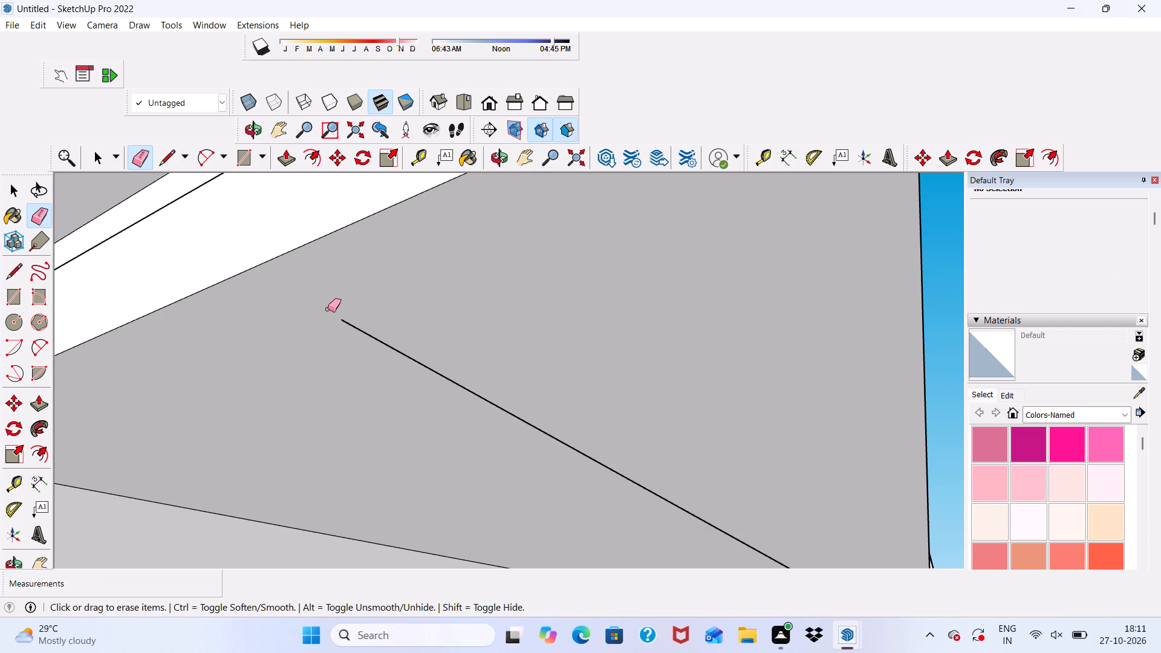
{"action": "left_click_drag", "start_coordinate": [328, 308], "coordinate": [377, 349]}
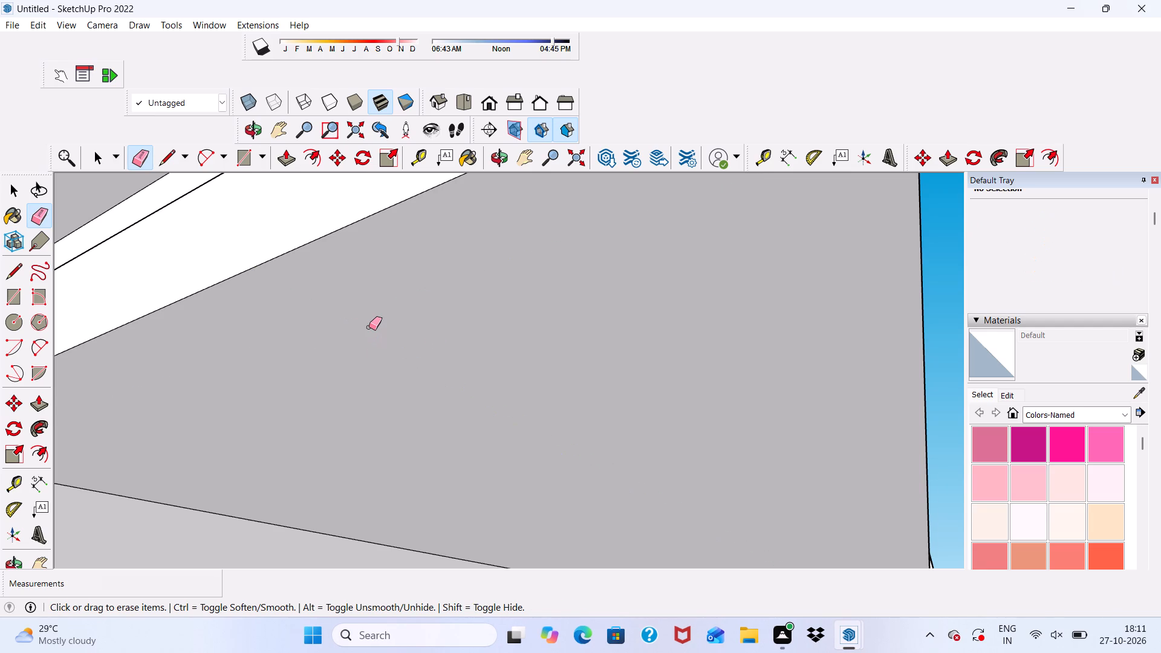
Erase the leftover seam edges on the front face and underside of the upper strip's left end.
{"action": "scroll", "coordinate": [368, 326], "scroll_direction": "down", "scroll_amount": 10}
{"action": "scroll", "coordinate": [392, 263], "scroll_direction": "down", "scroll_amount": 11}
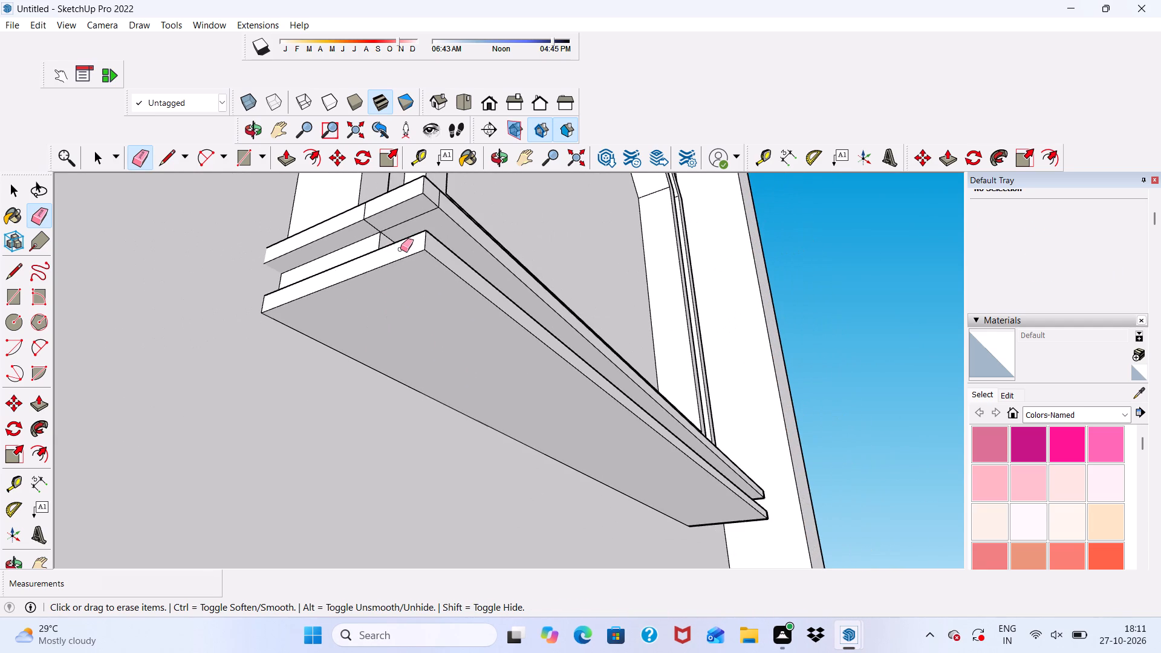
{"action": "scroll", "coordinate": [400, 249], "scroll_direction": "down", "scroll_amount": 6}
{"action": "scroll", "coordinate": [460, 281], "scroll_direction": "up", "scroll_amount": 6}
{"action": "middle_click_drag", "start_coordinate": [474, 290], "coordinate": [490, 300]}
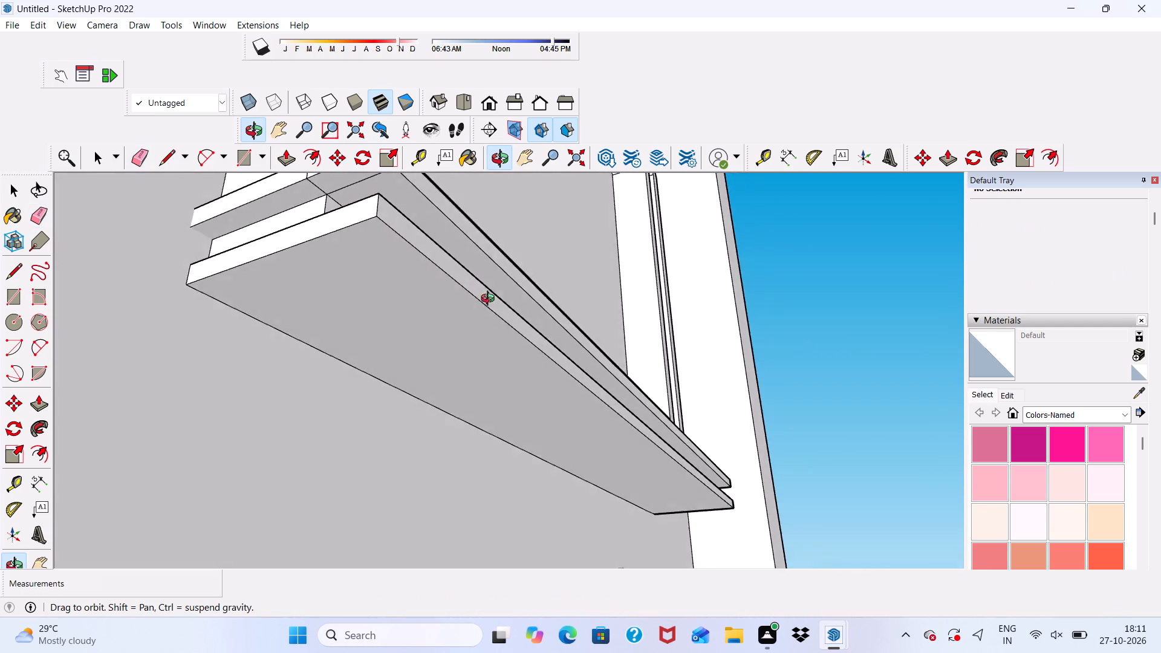
{"action": "middle_click_drag", "start_coordinate": [490, 300], "coordinate": [446, 343]}
{"action": "scroll", "coordinate": [418, 307], "scroll_direction": "up", "scroll_amount": 1}
{"action": "scroll", "coordinate": [411, 291], "scroll_direction": "down", "scroll_amount": 6}
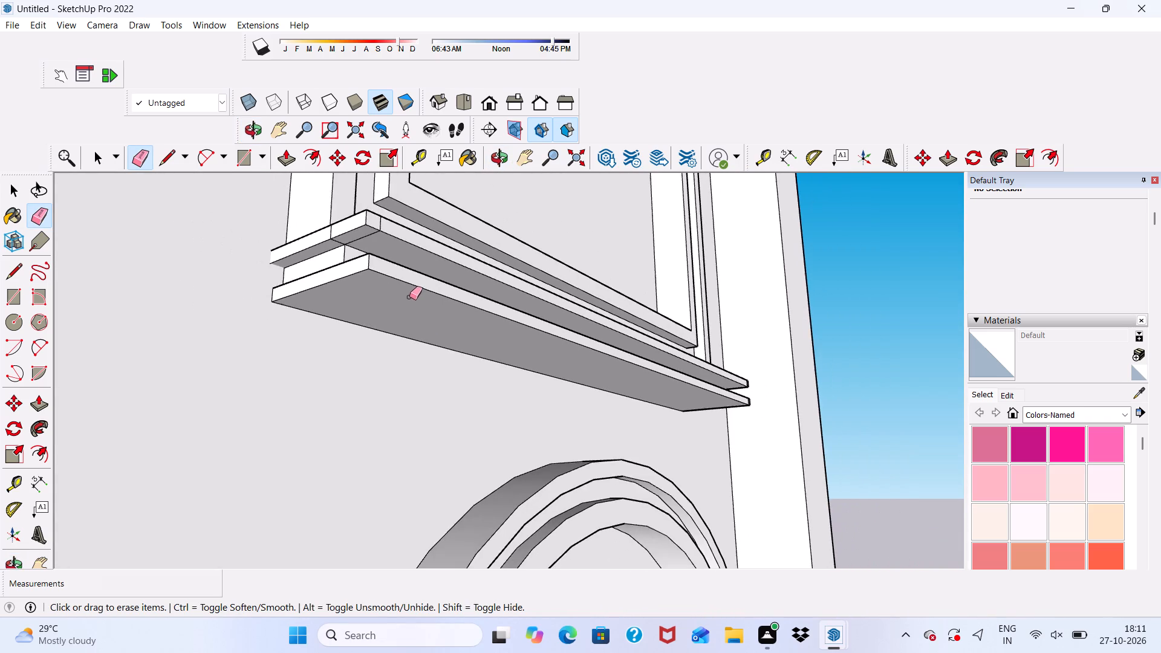
{"action": "scroll", "coordinate": [370, 198], "scroll_direction": "up", "scroll_amount": 10}
{"action": "scroll", "coordinate": [388, 273], "scroll_direction": "down", "scroll_amount": 1}
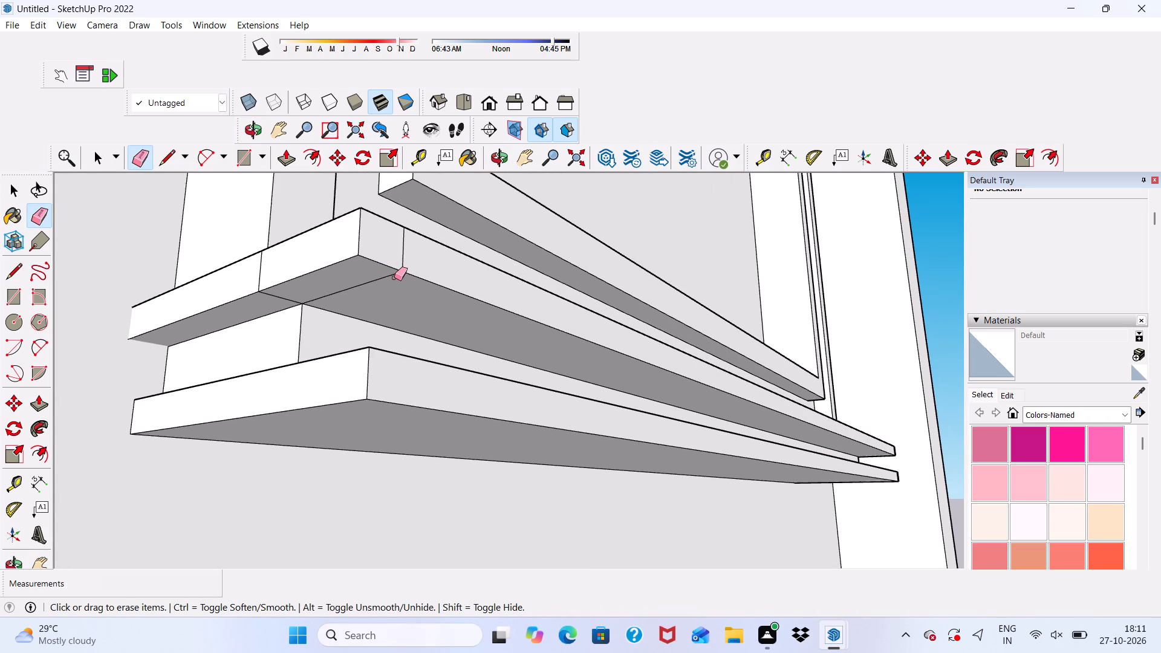
{"action": "scroll", "coordinate": [397, 252], "scroll_direction": "up", "scroll_amount": 6}
{"action": "left_click_drag", "start_coordinate": [397, 252], "coordinate": [404, 256]}
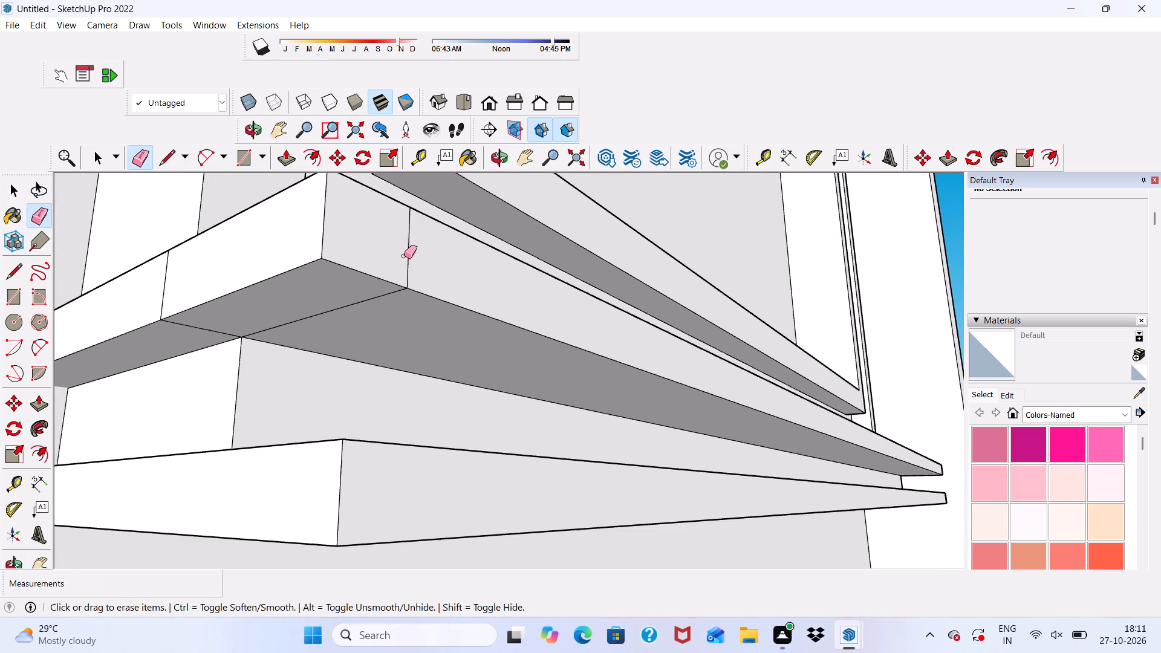
{"action": "left_click_drag", "start_coordinate": [404, 256], "coordinate": [406, 256]}
{"action": "left_click", "coordinate": [406, 256]}
{"action": "scroll", "coordinate": [375, 303], "scroll_direction": "up", "scroll_amount": 3}
{"action": "left_click_drag", "start_coordinate": [340, 291], "coordinate": [353, 317]}
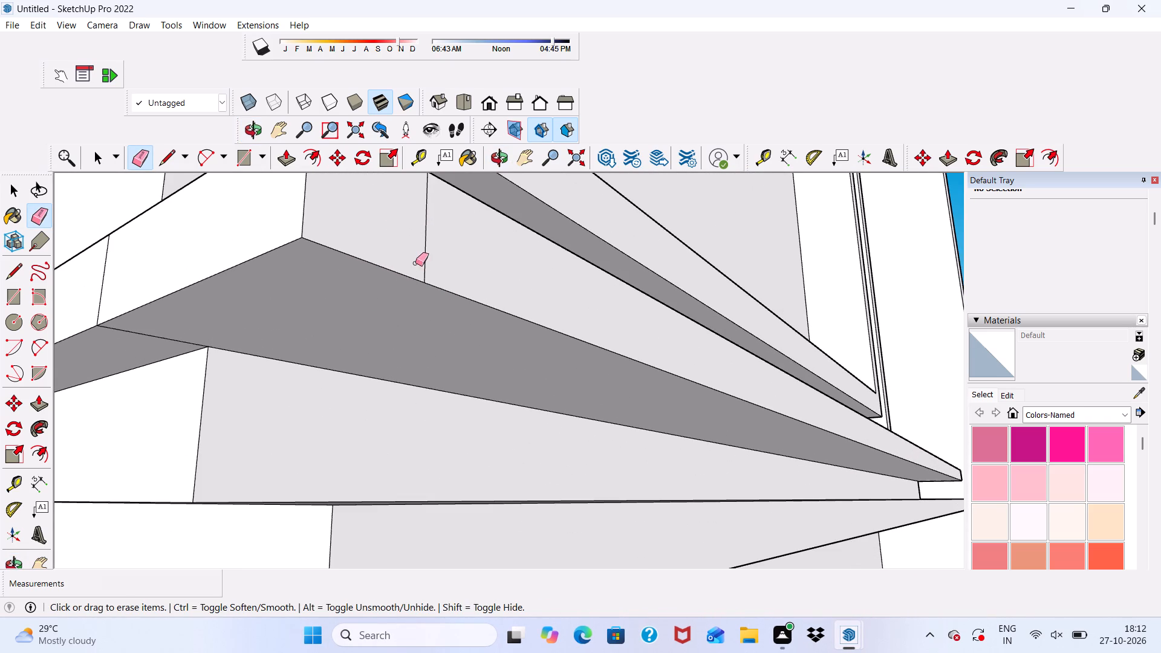
{"action": "left_click_drag", "start_coordinate": [418, 255], "coordinate": [455, 247]}
{"action": "left_click_drag", "start_coordinate": [431, 253], "coordinate": [424, 256]}
{"action": "scroll", "coordinate": [423, 256], "scroll_direction": "down", "scroll_amount": 6}
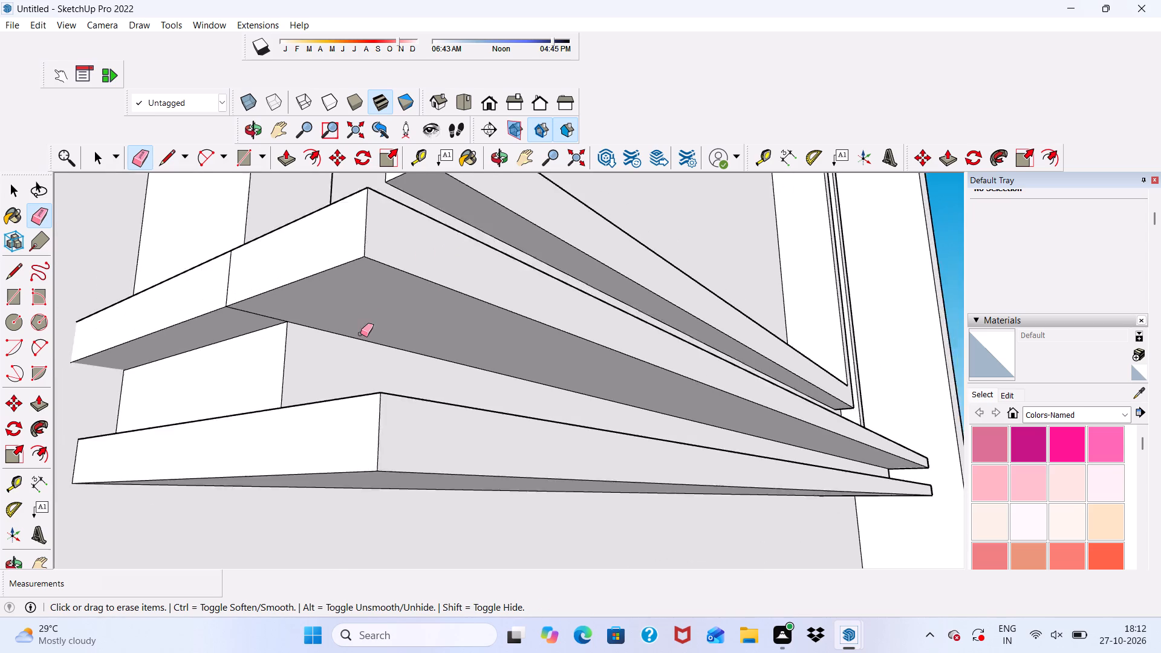
{"action": "scroll", "coordinate": [321, 334], "scroll_direction": "up", "scroll_amount": 5}
{"action": "left_click_drag", "start_coordinate": [241, 302], "coordinate": [232, 317]}
Erase the leftover seam edges on the side and top faces of the upper strip's left end.
{"action": "scroll", "coordinate": [228, 313], "scroll_direction": "down", "scroll_amount": 1}
{"action": "middle_click_drag", "start_coordinate": [228, 314], "coordinate": [302, 366]}
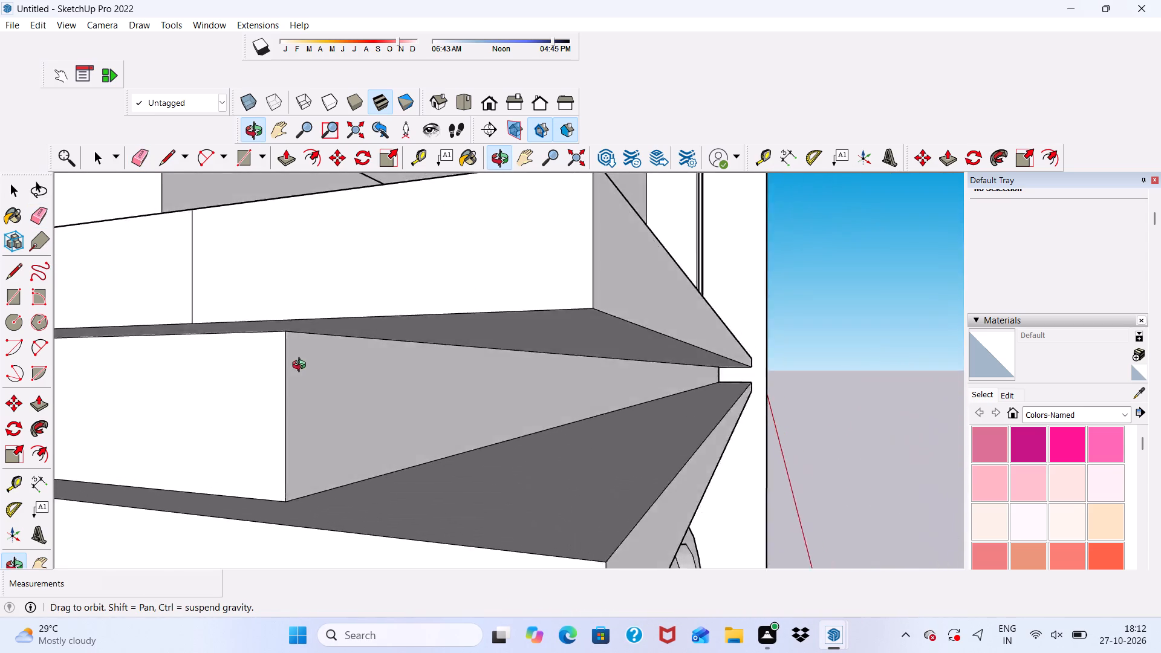
{"action": "middle_click_drag", "start_coordinate": [302, 366], "coordinate": [329, 379]}
{"action": "left_click_drag", "start_coordinate": [207, 313], "coordinate": [239, 308]}
{"action": "left_click", "coordinate": [239, 308]}
{"action": "scroll", "coordinate": [284, 281], "scroll_direction": "down", "scroll_amount": 6}
{"action": "middle_click_drag", "start_coordinate": [502, 302], "coordinate": [513, 322]}
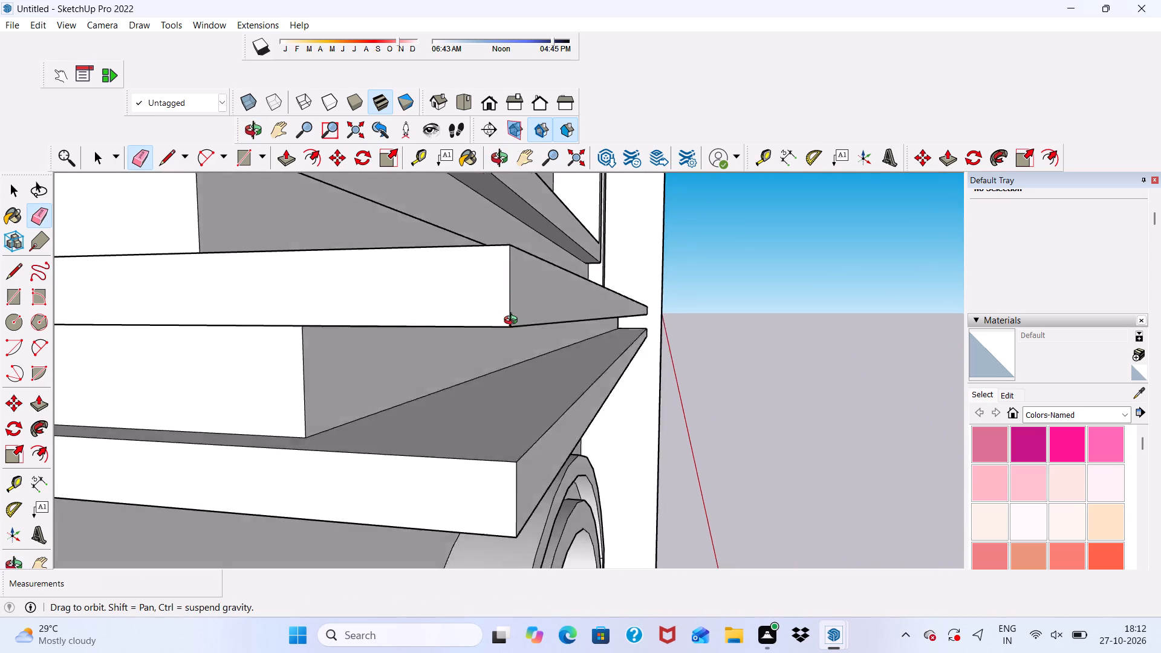
{"action": "middle_click_drag", "start_coordinate": [513, 322], "coordinate": [426, 411]}
{"action": "scroll", "coordinate": [293, 228], "scroll_direction": "up", "scroll_amount": 5}
{"action": "left_click_drag", "start_coordinate": [300, 223], "coordinate": [312, 249]}
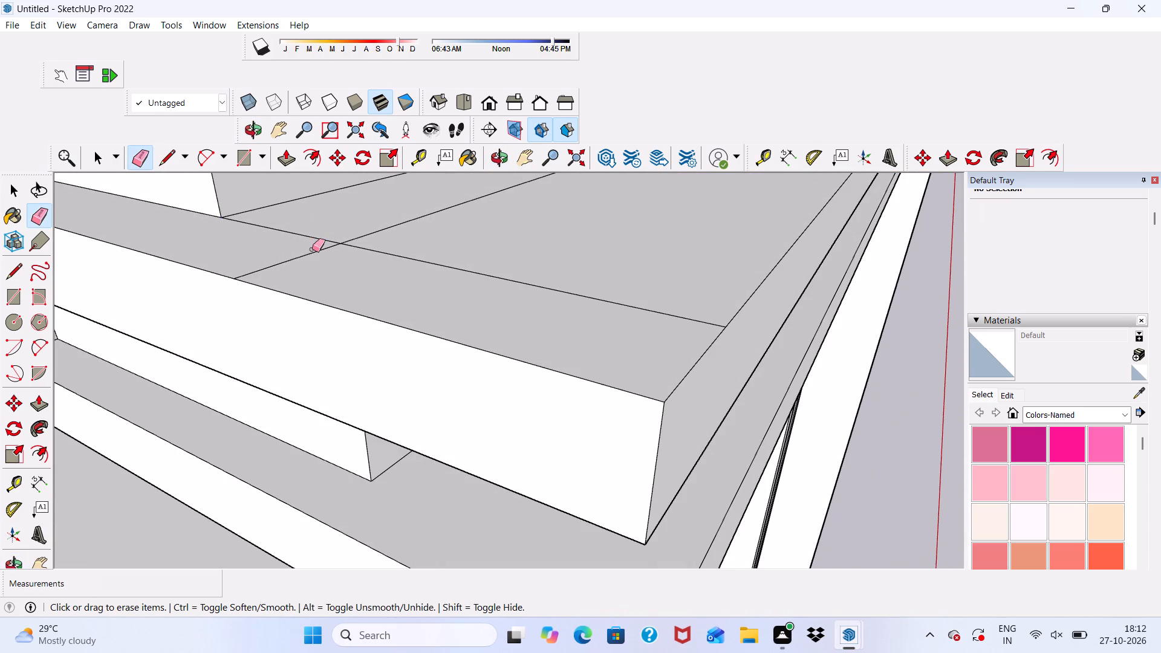
{"action": "left_click_drag", "start_coordinate": [312, 249], "coordinate": [306, 268]}
{"action": "left_click", "coordinate": [306, 268]}
{"action": "left_click_drag", "start_coordinate": [354, 218], "coordinate": [375, 259]}
{"action": "left_click", "coordinate": [375, 259]}
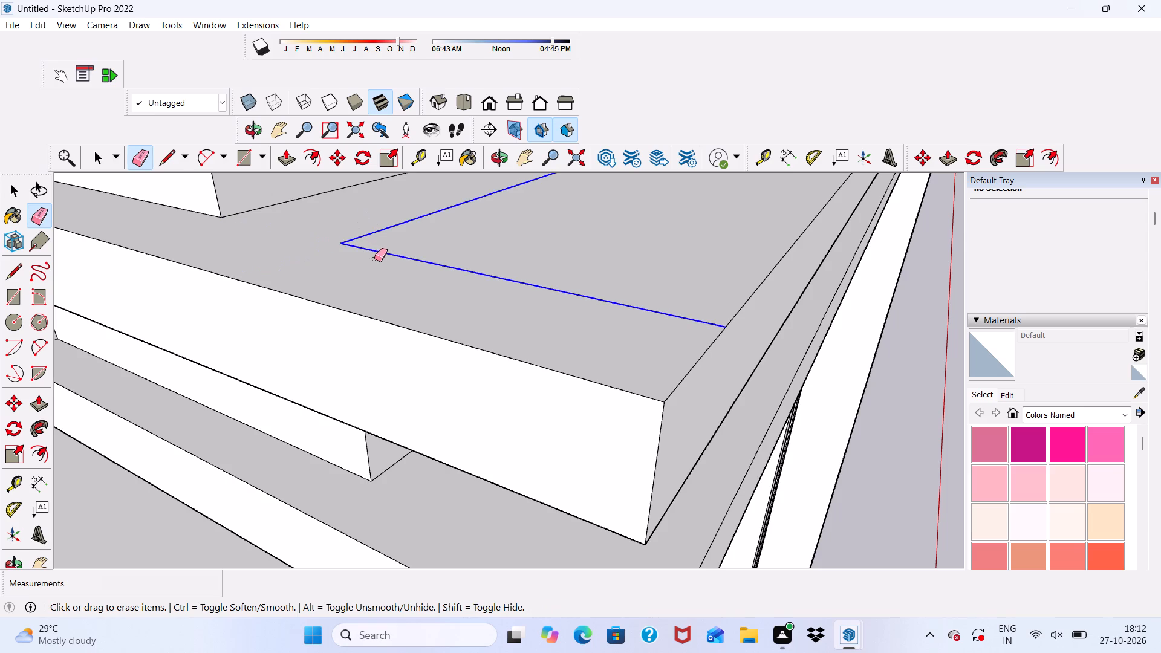
Erase the leftover seam edges on the front face and underside of the lower strip's right end.
{"action": "scroll", "coordinate": [369, 245], "scroll_direction": "down", "scroll_amount": 18}
{"action": "scroll", "coordinate": [313, 226], "scroll_direction": "down", "scroll_amount": 6}
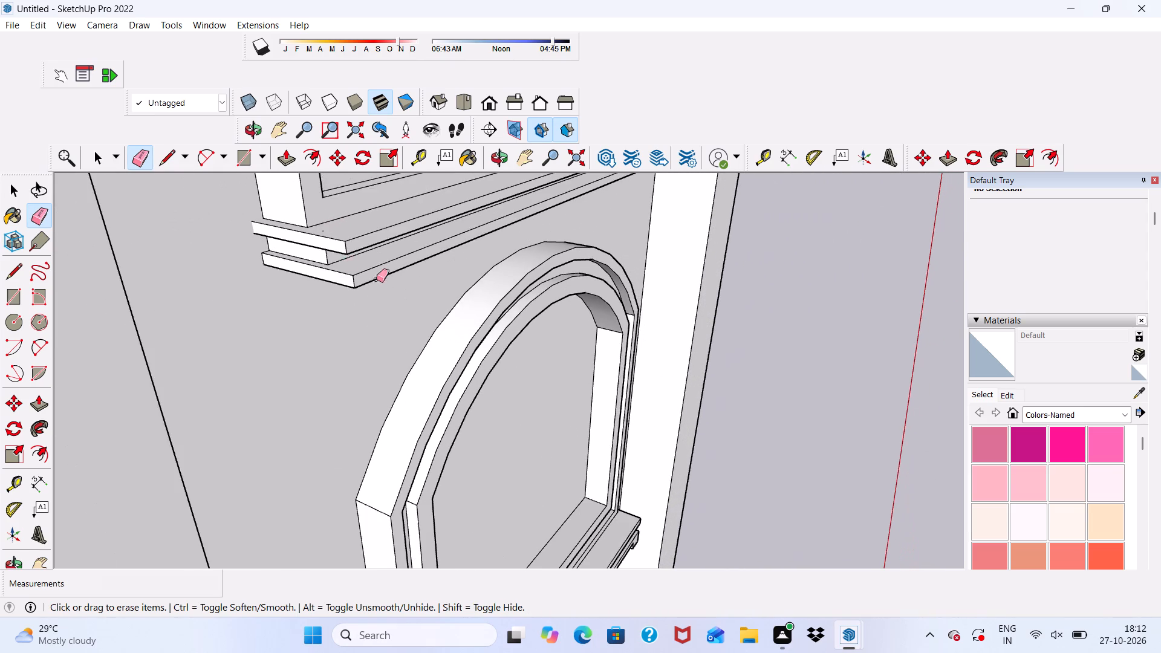
{"action": "scroll", "coordinate": [462, 304], "scroll_direction": "up", "scroll_amount": 1}
{"action": "middle_click_drag", "start_coordinate": [463, 301], "coordinate": [345, 175]}
{"action": "scroll", "coordinate": [446, 225], "scroll_direction": "down", "scroll_amount": 6}
{"action": "scroll", "coordinate": [613, 216], "scroll_direction": "up", "scroll_amount": 20}
{"action": "scroll", "coordinate": [613, 216], "scroll_direction": "up", "scroll_amount": 4}
{"action": "left_click_drag", "start_coordinate": [620, 229], "coordinate": [616, 235]}
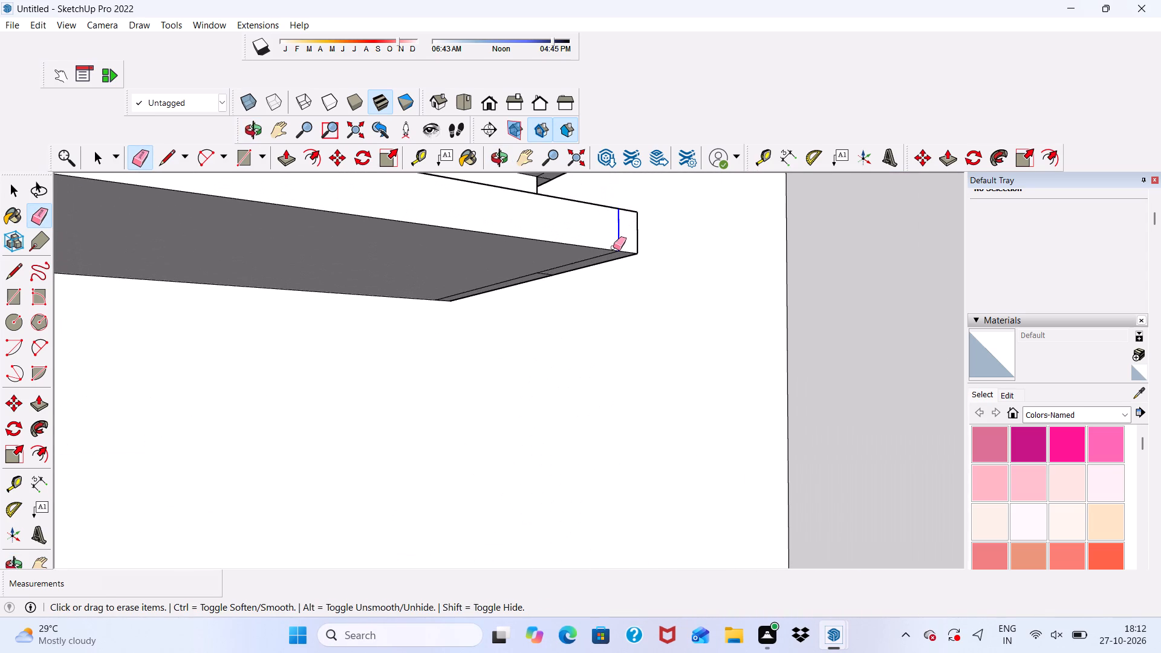
{"action": "middle_click_drag", "start_coordinate": [613, 247], "coordinate": [585, 103]}
{"action": "scroll", "coordinate": [581, 207], "scroll_direction": "up", "scroll_amount": 5}
{"action": "left_click_drag", "start_coordinate": [554, 203], "coordinate": [533, 262]}
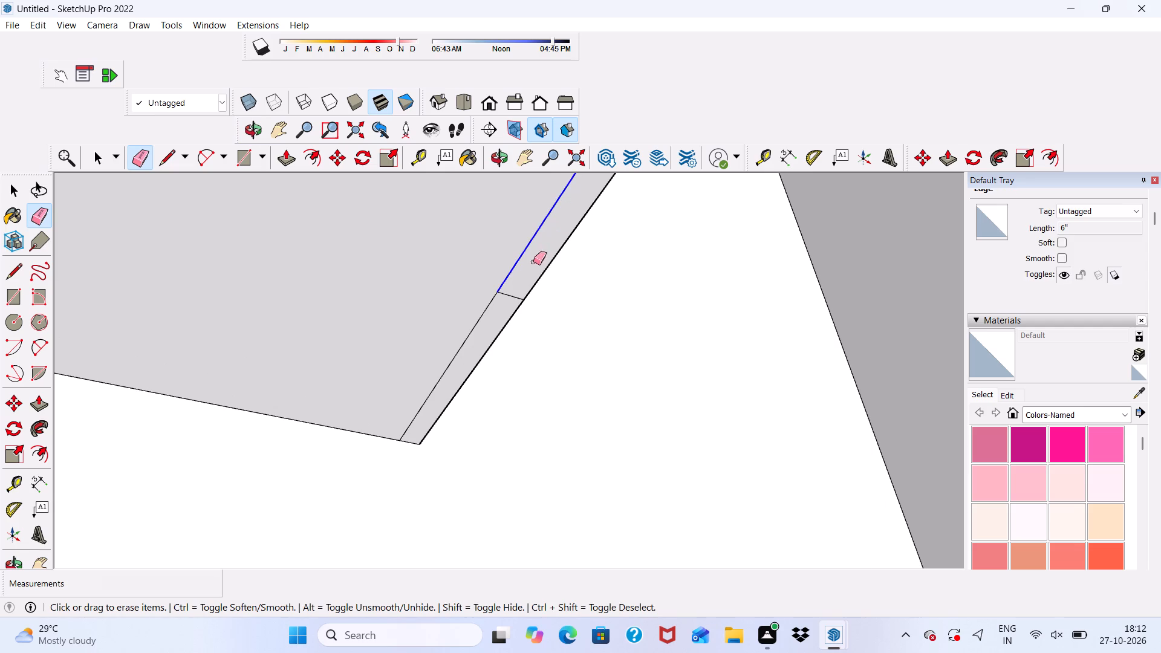
{"action": "left_click_drag", "start_coordinate": [533, 262], "coordinate": [480, 319]}
{"action": "left_click", "coordinate": [480, 319]}
Erase the leftover seam edges on the side and top faces of the lower strip's right end.
{"action": "scroll", "coordinate": [461, 290], "scroll_direction": "down", "scroll_amount": 9}
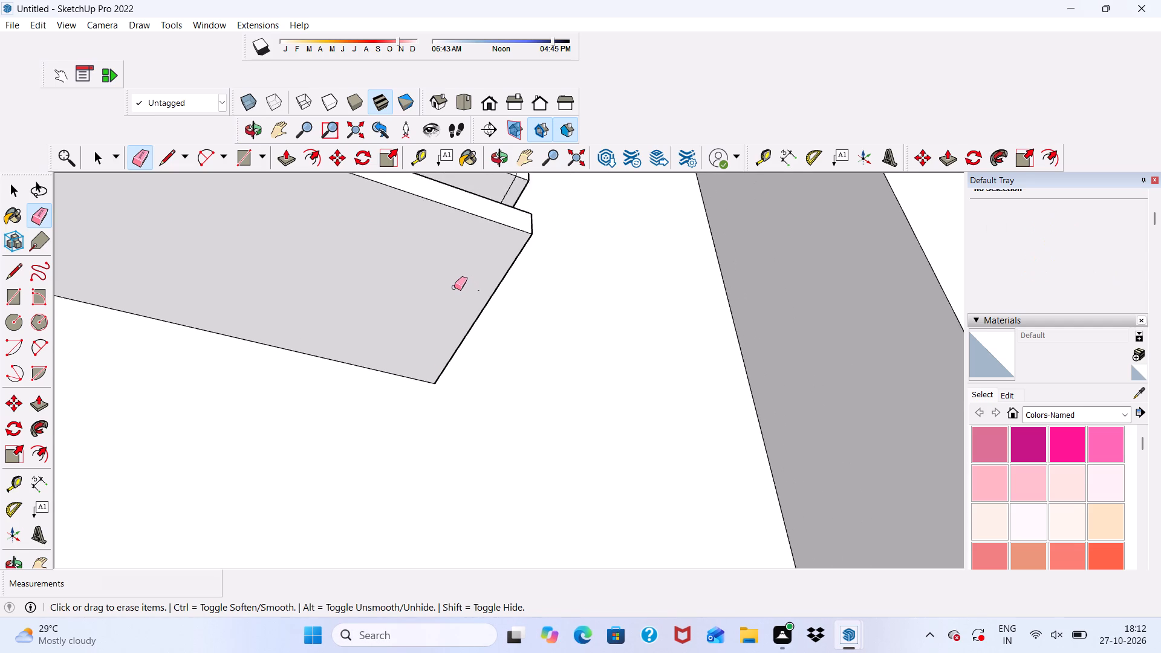
{"action": "scroll", "coordinate": [454, 287], "scroll_direction": "down", "scroll_amount": 2}
{"action": "middle_click_drag", "start_coordinate": [457, 295], "coordinate": [246, 524]}
{"action": "scroll", "coordinate": [380, 270], "scroll_direction": "up", "scroll_amount": 12}
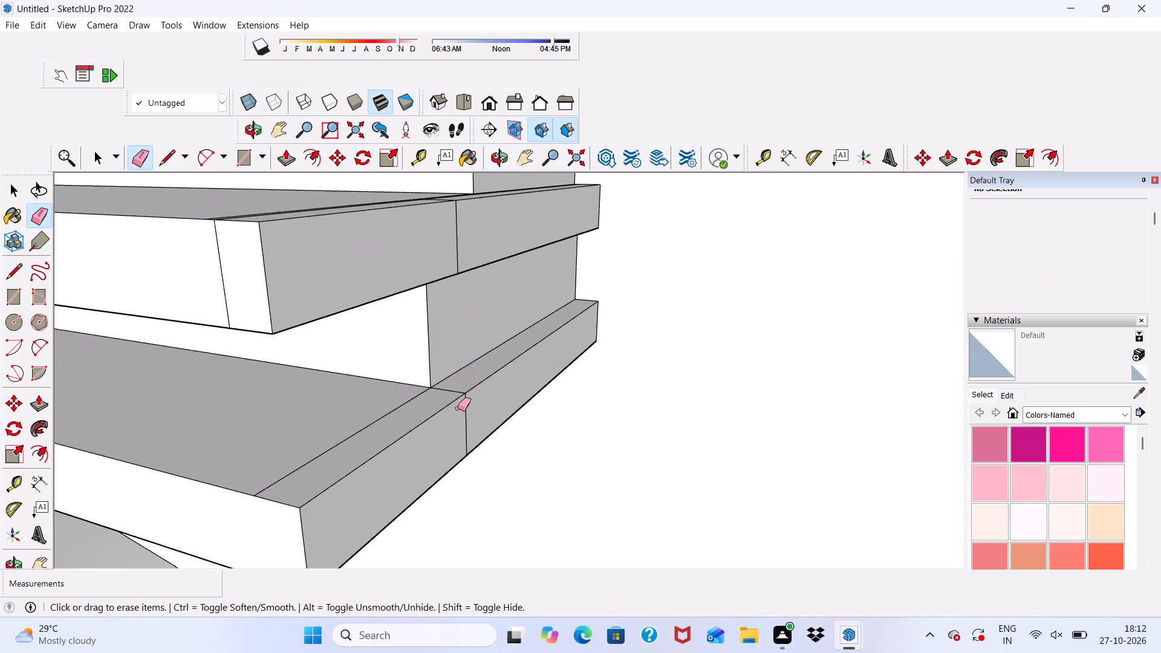
{"action": "scroll", "coordinate": [458, 408], "scroll_direction": "up", "scroll_amount": 5}
{"action": "left_click_drag", "start_coordinate": [454, 420], "coordinate": [483, 398]}
{"action": "scroll", "coordinate": [441, 362], "scroll_direction": "up", "scroll_amount": 3}
{"action": "left_click_drag", "start_coordinate": [431, 372], "coordinate": [416, 395]}
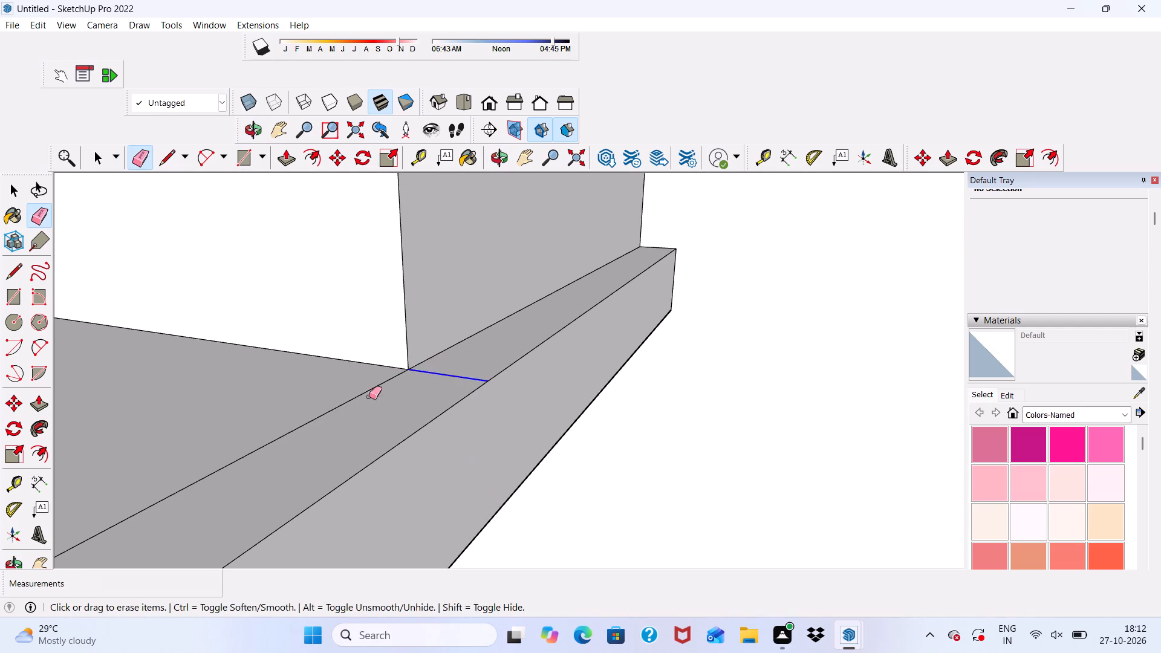
{"action": "left_click_drag", "start_coordinate": [318, 397], "coordinate": [325, 423]}
Erase the leftover seam edges on the top and side faces of the upper strip's right end.
{"action": "scroll", "coordinate": [330, 314], "scroll_direction": "down", "scroll_amount": 7}
{"action": "scroll", "coordinate": [487, 296], "scroll_direction": "down", "scroll_amount": 7}
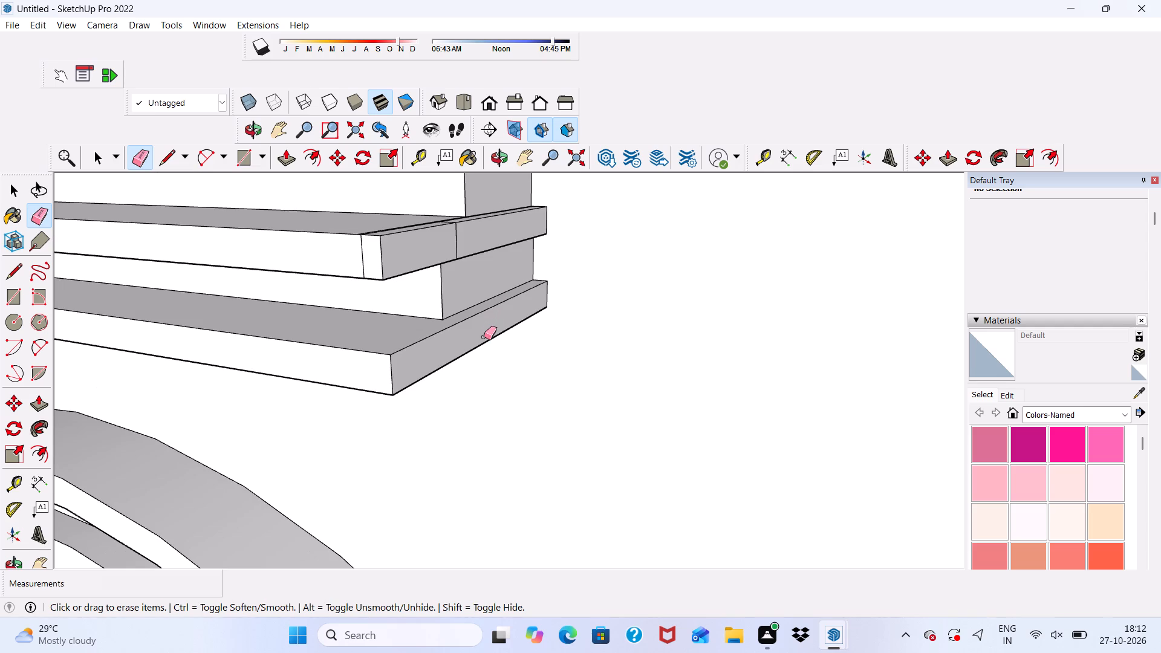
{"action": "middle_click_drag", "start_coordinate": [484, 337], "coordinate": [470, 409]}
{"action": "scroll", "coordinate": [416, 311], "scroll_direction": "up", "scroll_amount": 7}
{"action": "left_click_drag", "start_coordinate": [420, 237], "coordinate": [446, 219]}
{"action": "left_click", "coordinate": [446, 218]}
{"action": "left_click_drag", "start_coordinate": [451, 226], "coordinate": [454, 238]}
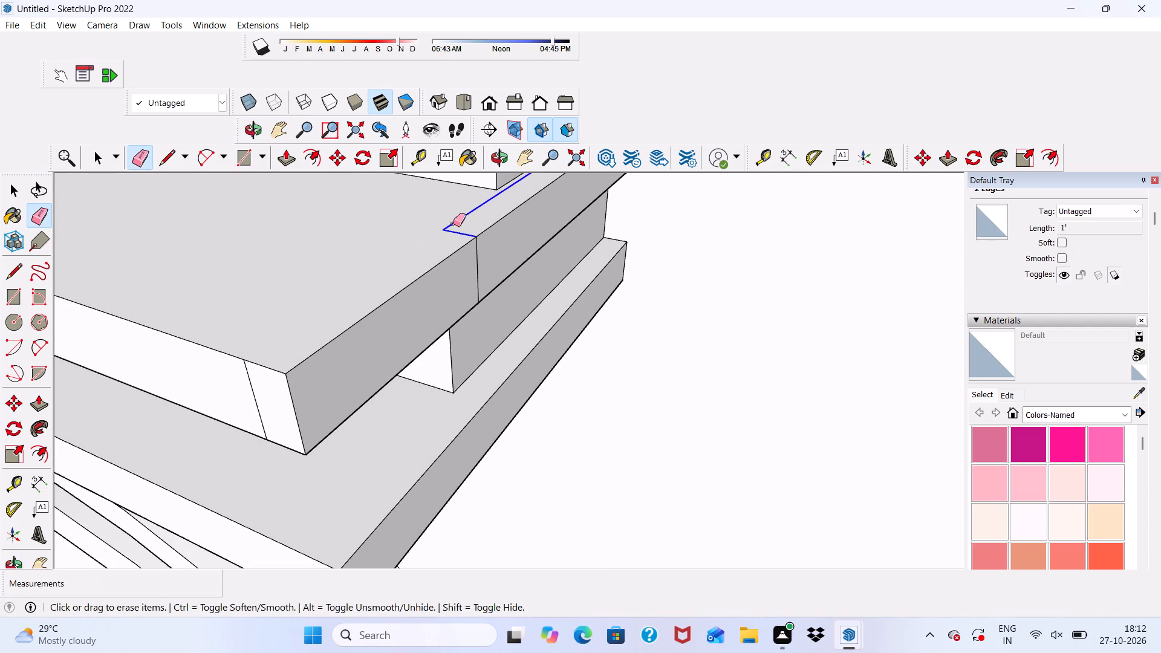
{"action": "left_click_drag", "start_coordinate": [443, 227], "coordinate": [440, 233]}
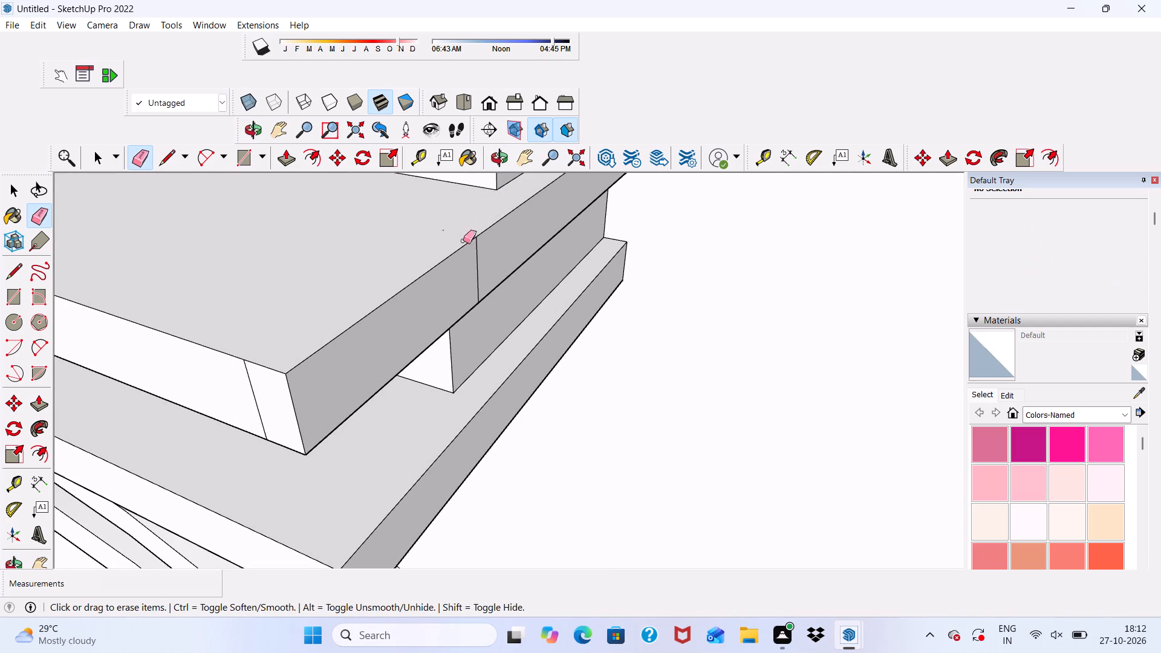
{"action": "scroll", "coordinate": [443, 242], "scroll_direction": "up", "scroll_amount": 3}
{"action": "left_click", "coordinate": [444, 226]}
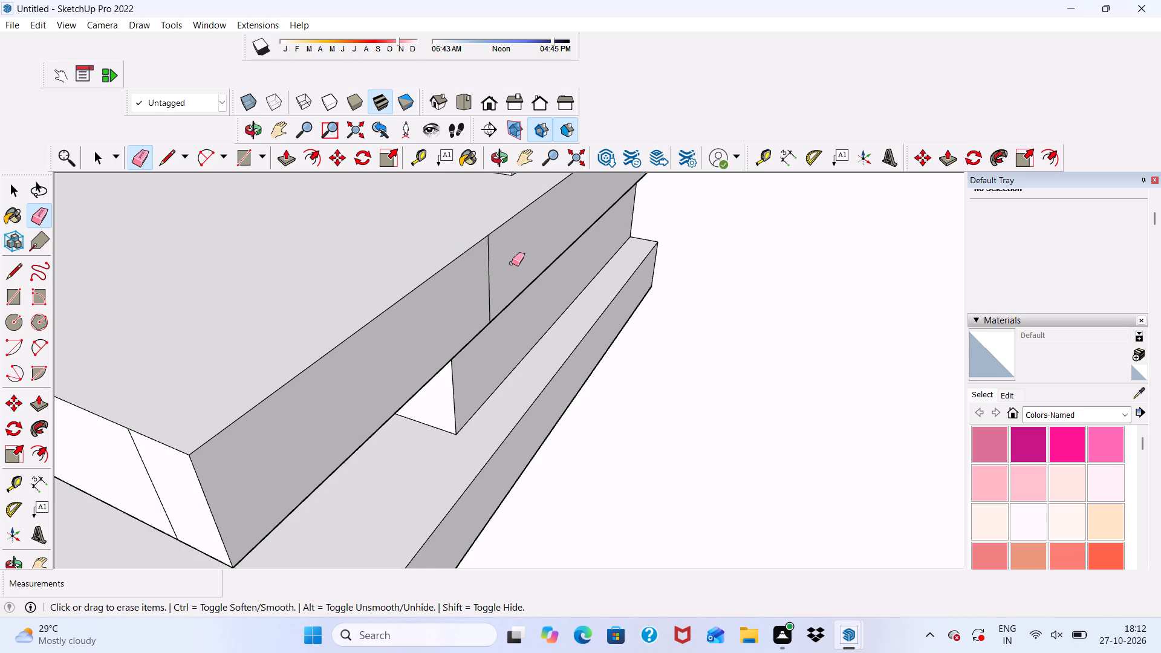
{"action": "left_click_drag", "start_coordinate": [499, 264], "coordinate": [483, 276]}
Erase the leftover seam edges on the front face and underside of the upper strip's right end.
{"action": "scroll", "coordinate": [483, 276], "scroll_direction": "down", "scroll_amount": 2}
{"action": "middle_click_drag", "start_coordinate": [487, 285], "coordinate": [502, 241]}
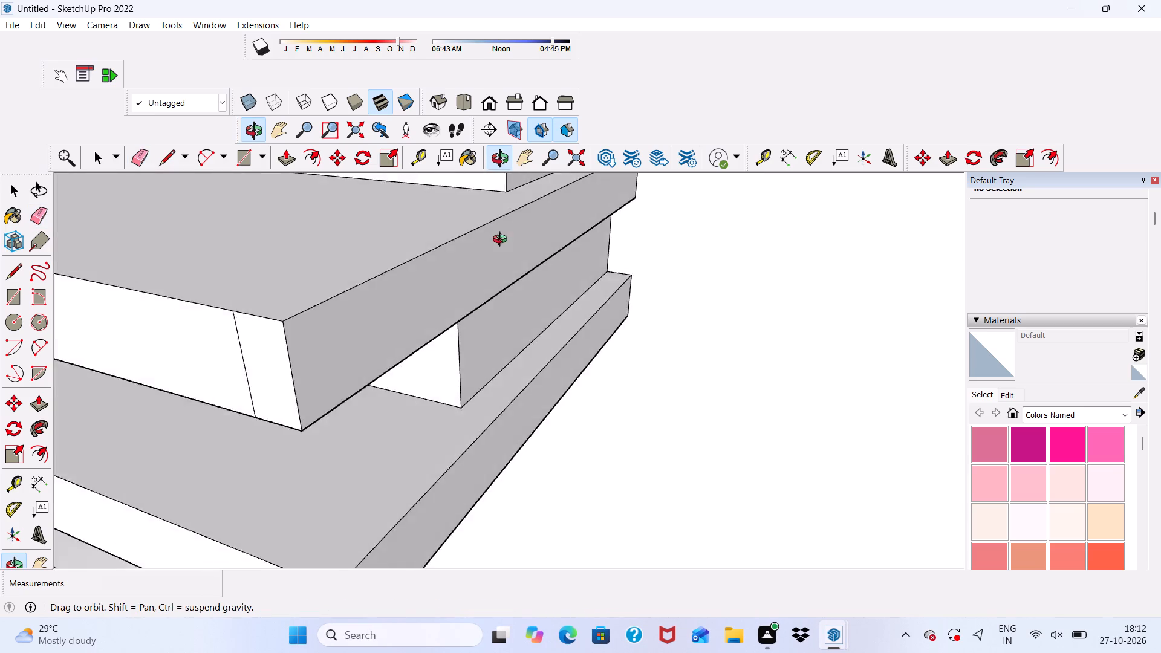
{"action": "middle_click_drag", "start_coordinate": [502, 241], "coordinate": [599, 201]}
{"action": "left_click_drag", "start_coordinate": [435, 273], "coordinate": [451, 277]}
{"action": "left_click", "coordinate": [454, 277]}
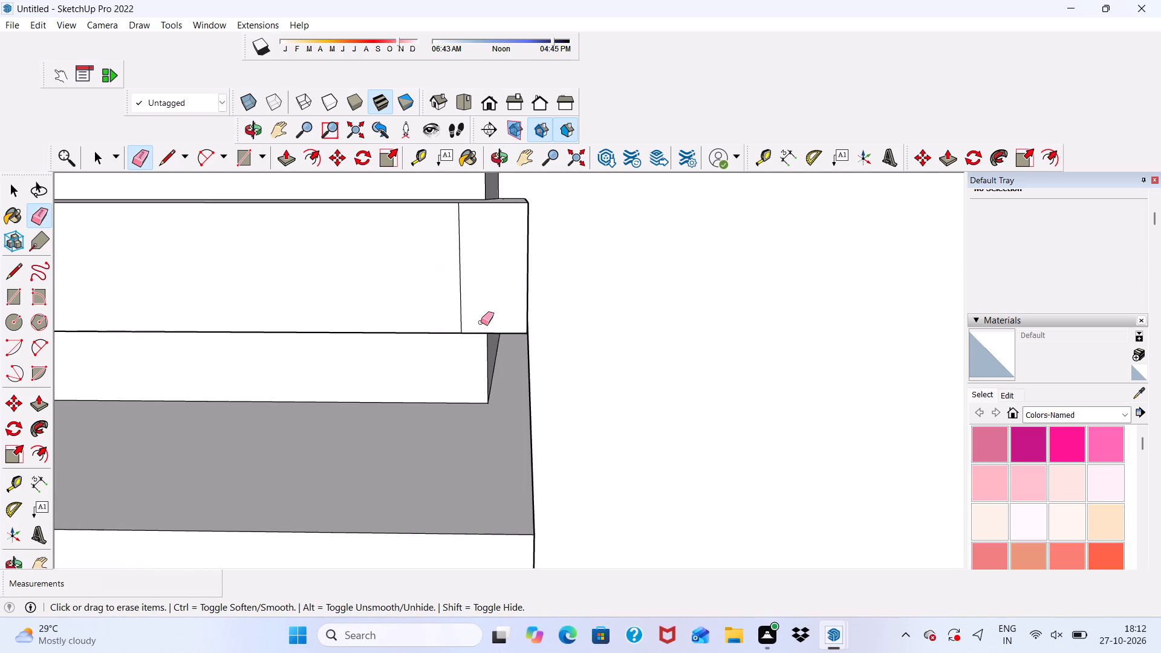
{"action": "scroll", "coordinate": [459, 268], "scroll_direction": "up", "scroll_amount": 3}
{"action": "left_click_drag", "start_coordinate": [459, 267], "coordinate": [458, 274]}
{"action": "scroll", "coordinate": [460, 279], "scroll_direction": "down", "scroll_amount": 1}
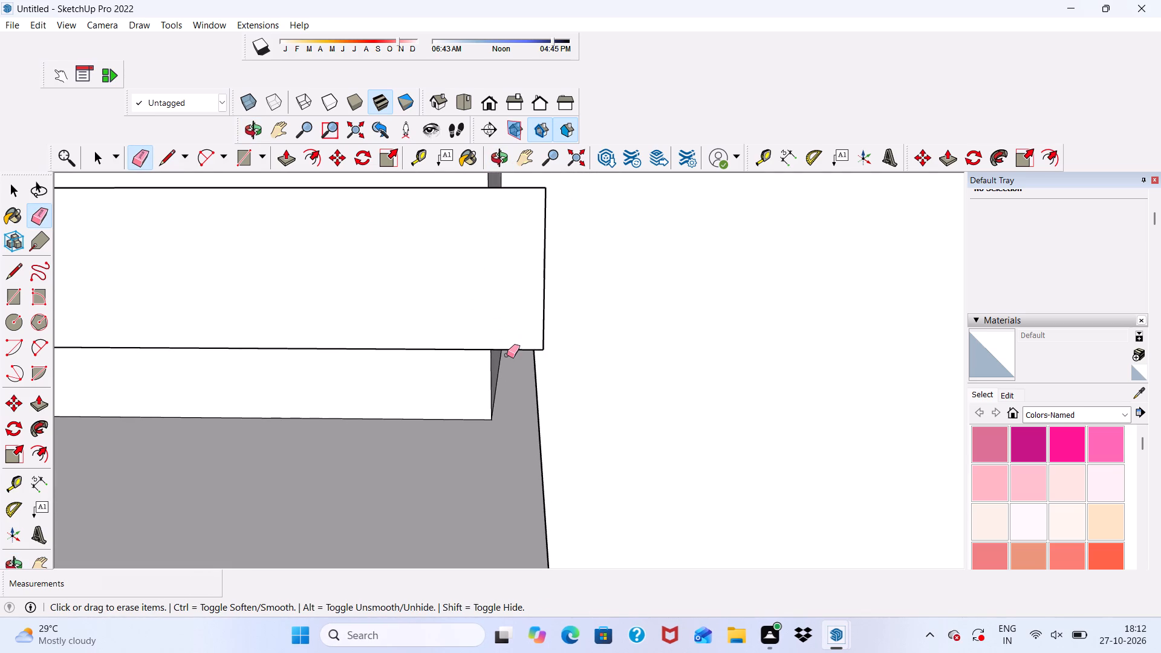
{"action": "middle_click_drag", "start_coordinate": [507, 355], "coordinate": [449, 271]}
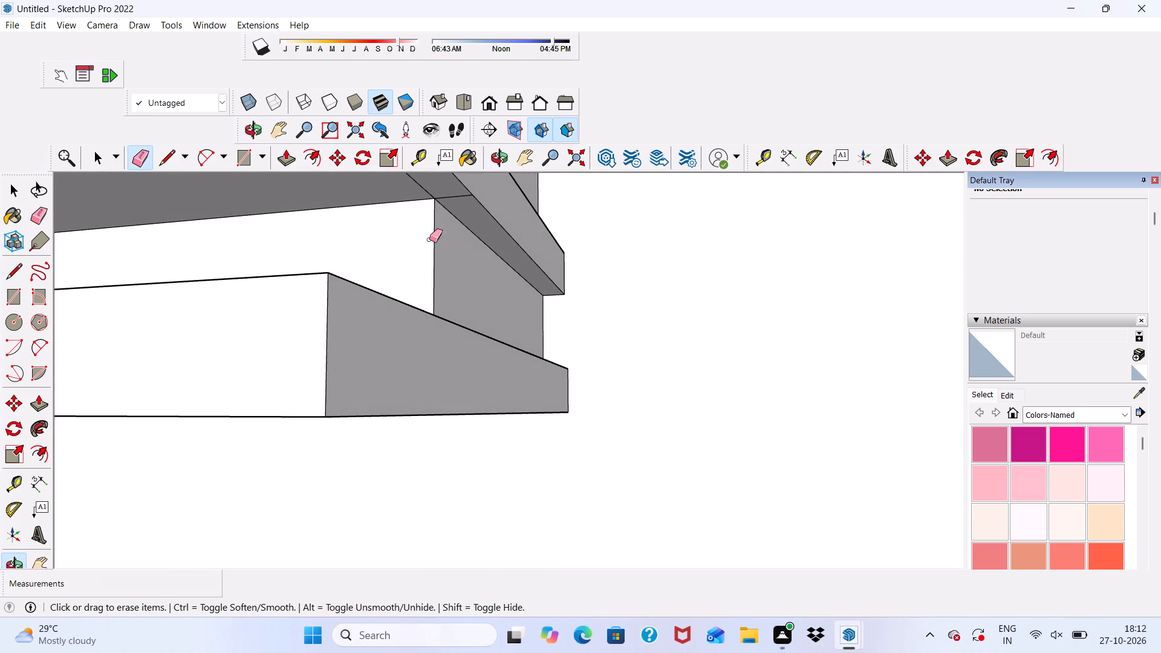
{"action": "scroll", "coordinate": [423, 197], "scroll_direction": "up", "scroll_amount": 4}
{"action": "left_click_drag", "start_coordinate": [427, 184], "coordinate": [417, 187]}
{"action": "left_click_drag", "start_coordinate": [461, 192], "coordinate": [469, 204]}
{"action": "scroll", "coordinate": [469, 204], "scroll_direction": "down", "scroll_amount": 11}
Examine the top window's sill against the neighbouring facade windows, then inspect its left end up close.
{"action": "middle_click_drag", "start_coordinate": [532, 217], "coordinate": [475, 430]}
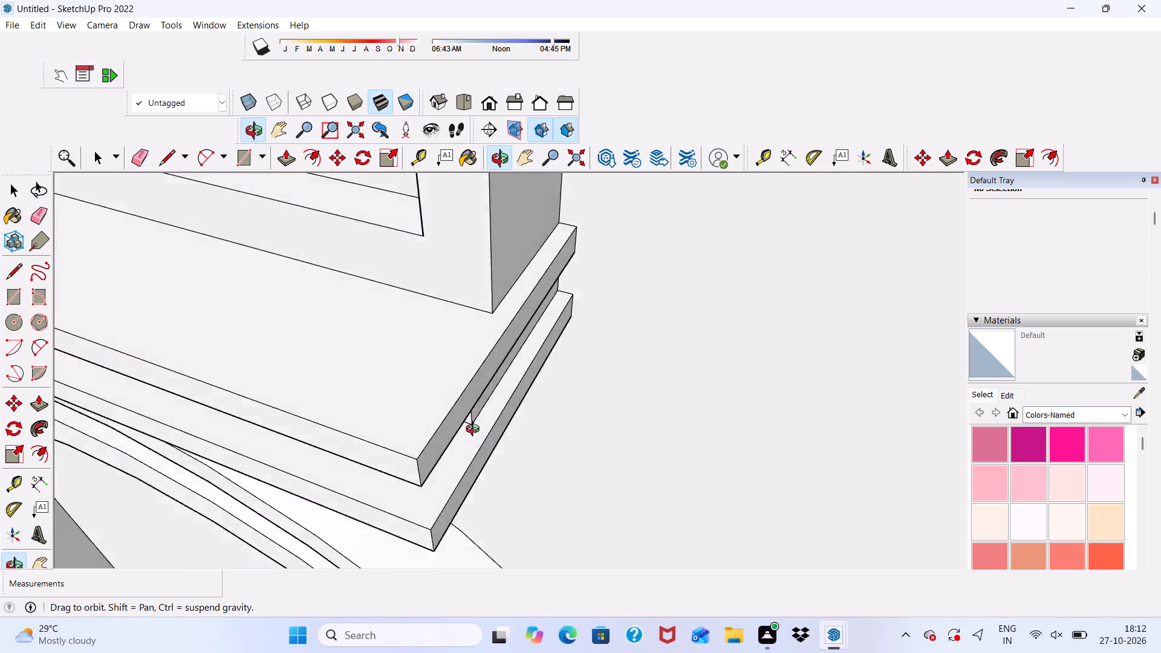
{"action": "middle_click_drag", "start_coordinate": [475, 430], "coordinate": [387, 375]}
{"action": "scroll", "coordinate": [405, 318], "scroll_direction": "down", "scroll_amount": 13}
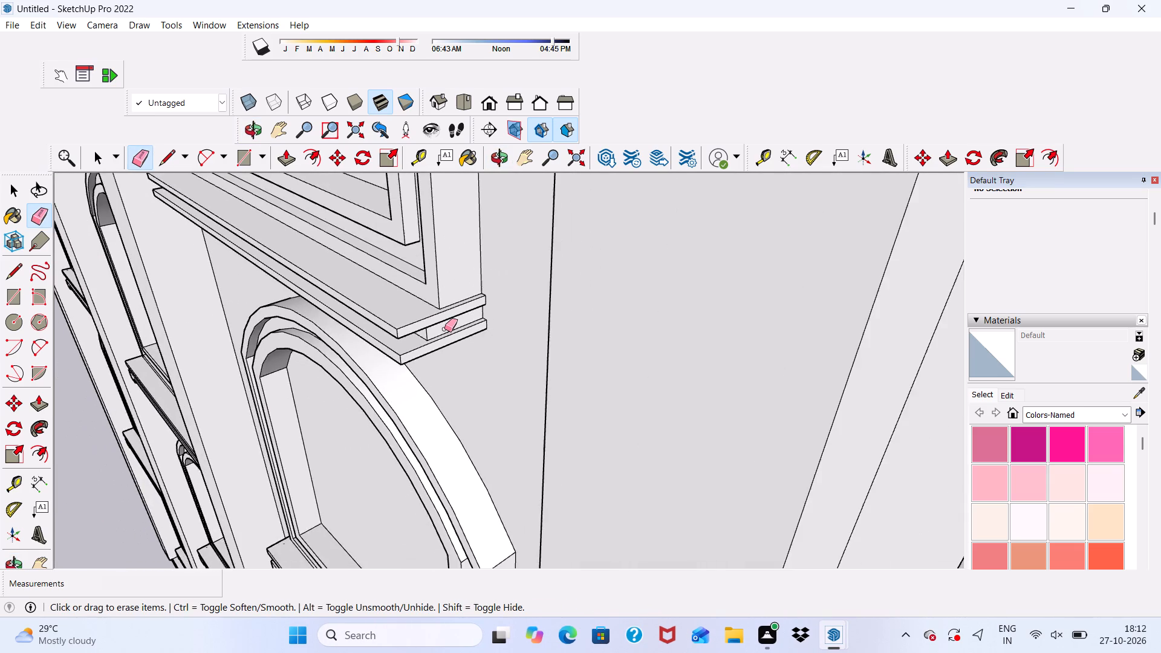
{"action": "scroll", "coordinate": [444, 329], "scroll_direction": "down", "scroll_amount": 7}
{"action": "scroll", "coordinate": [506, 324], "scroll_direction": "down", "scroll_amount": 6}
{"action": "scroll", "coordinate": [361, 298], "scroll_direction": "down", "scroll_amount": 5}
{"action": "middle_click_drag", "start_coordinate": [362, 303], "coordinate": [545, 296]}
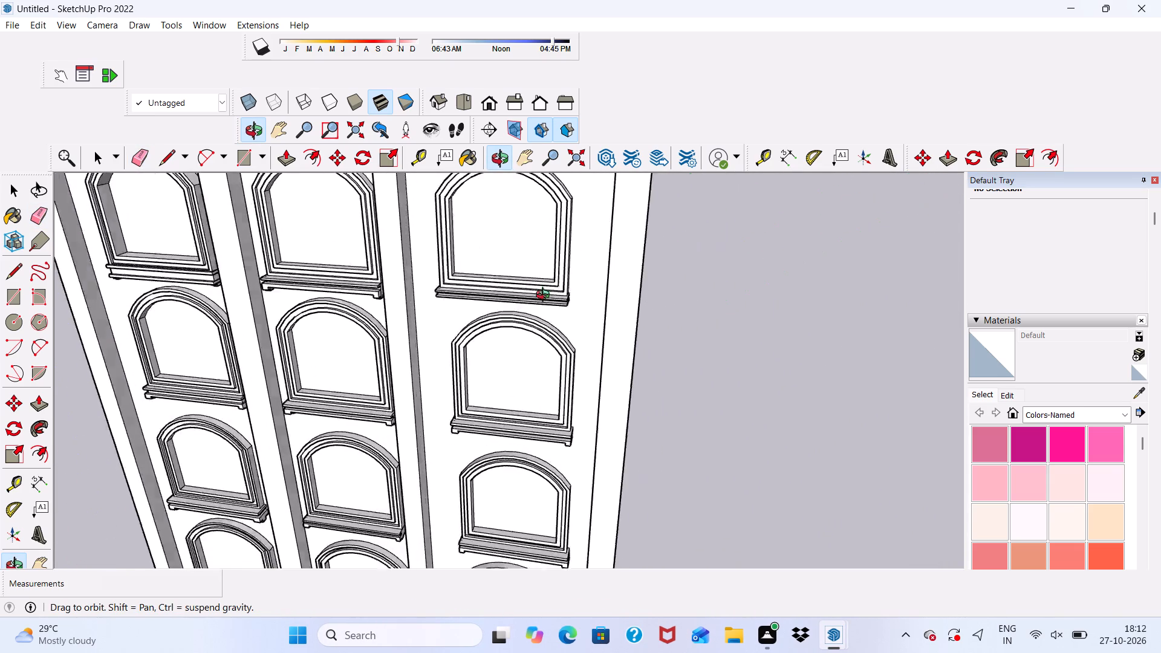
{"action": "middle_click_drag", "start_coordinate": [545, 296], "coordinate": [564, 322]}
{"action": "scroll", "coordinate": [549, 359], "scroll_direction": "up", "scroll_amount": 6}
{"action": "scroll", "coordinate": [417, 321], "scroll_direction": "up", "scroll_amount": 8}
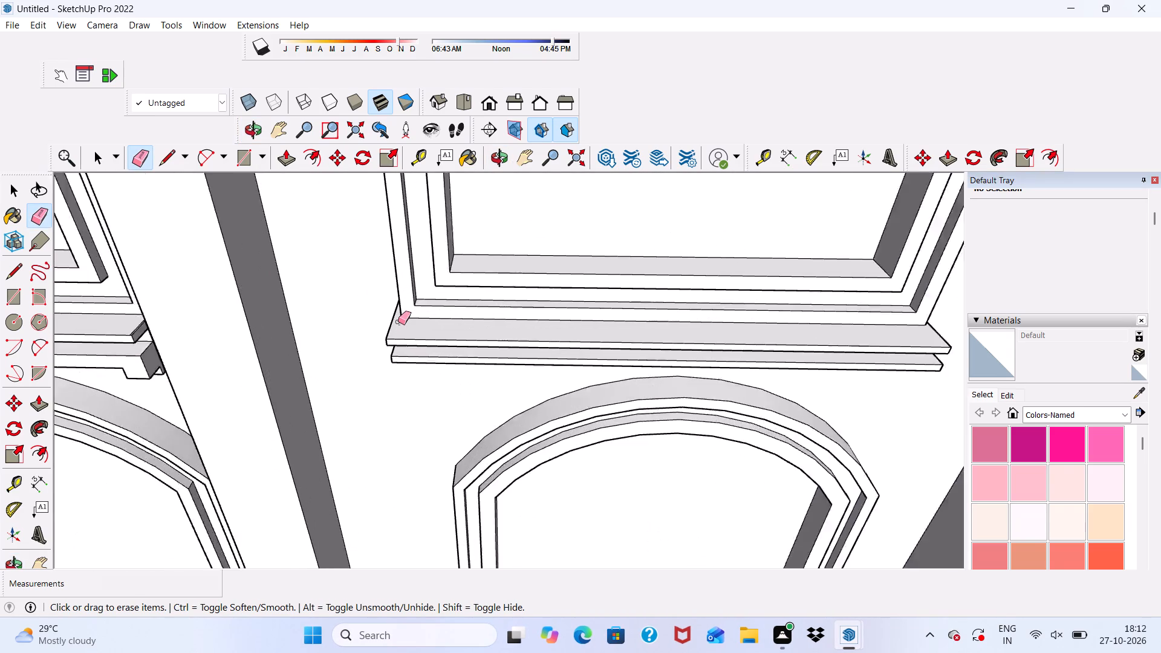
{"action": "scroll", "coordinate": [398, 322], "scroll_direction": "up", "scroll_amount": 6}
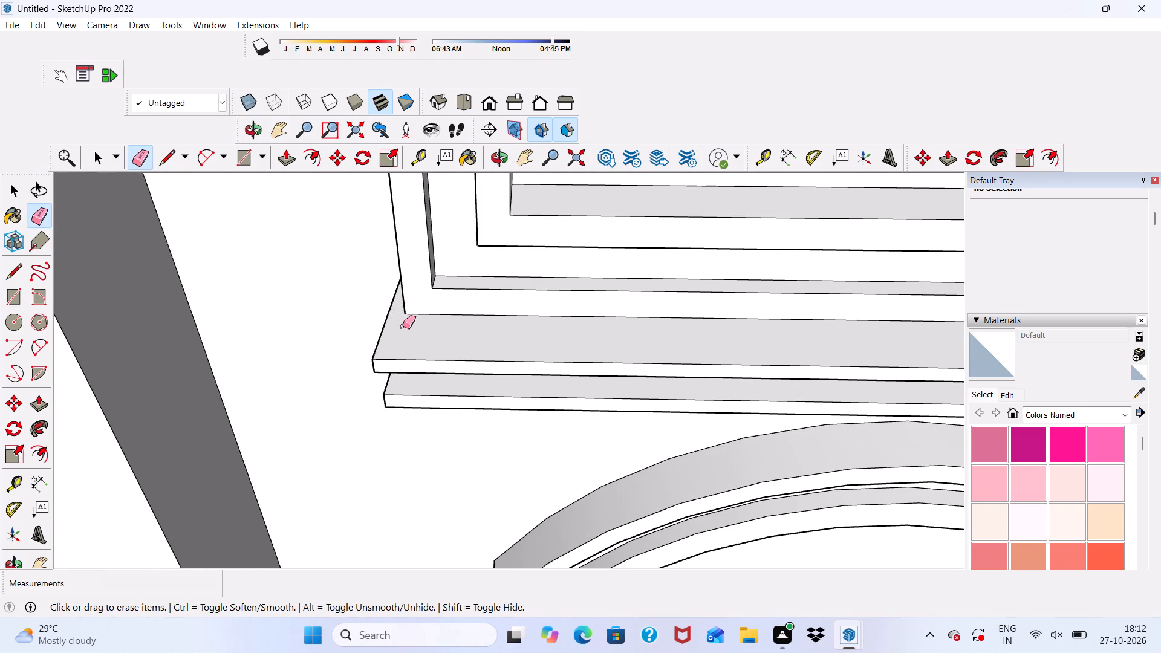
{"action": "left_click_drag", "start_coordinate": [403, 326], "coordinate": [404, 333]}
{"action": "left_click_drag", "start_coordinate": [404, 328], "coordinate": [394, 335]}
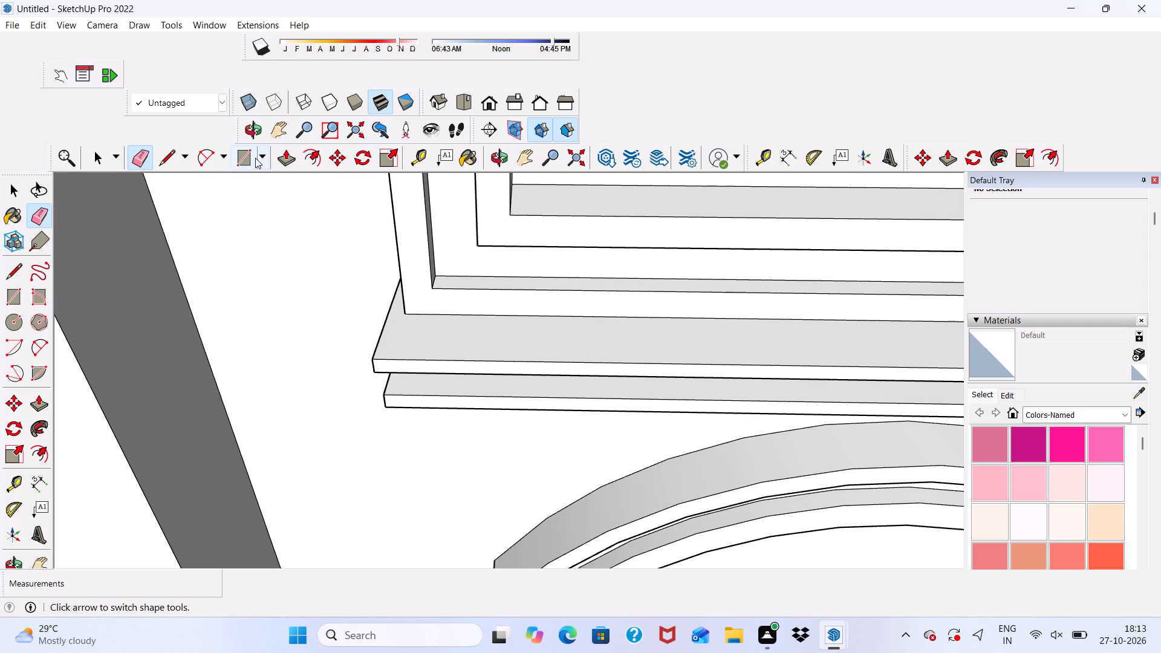
Compare the top right-column window's sill with the bracketed sill of the neighbouring window.
{"action": "scroll", "coordinate": [232, 205], "scroll_direction": "down", "scroll_amount": 6}
{"action": "scroll", "coordinate": [465, 317], "scroll_direction": "down", "scroll_amount": 1}
{"action": "middle_click_drag", "start_coordinate": [461, 333], "coordinate": [490, 232]}
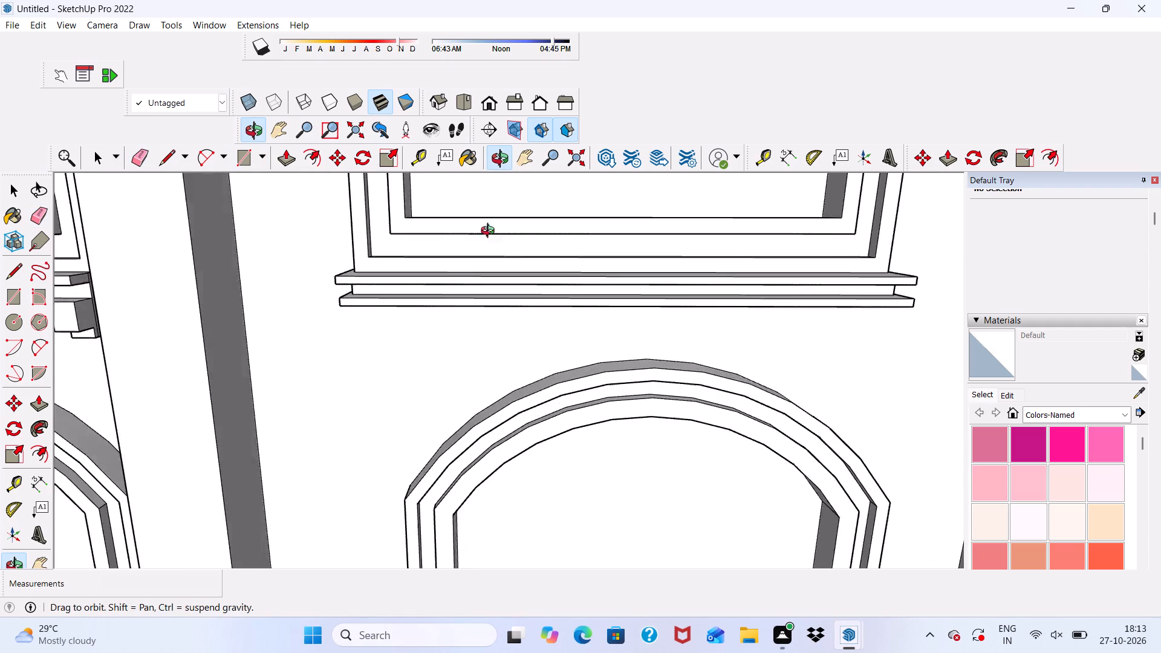
{"action": "middle_click_drag", "start_coordinate": [490, 232], "coordinate": [429, 285]}
{"action": "scroll", "coordinate": [429, 283], "scroll_direction": "down", "scroll_amount": 6}
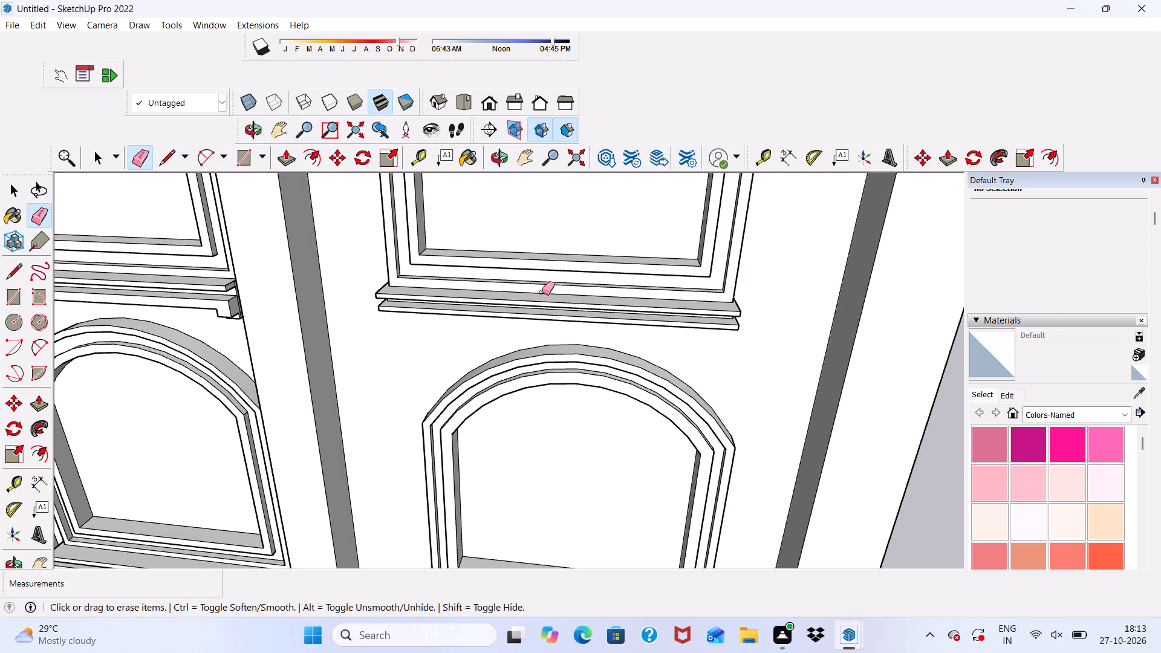
{"action": "scroll", "coordinate": [540, 288], "scroll_direction": "down", "scroll_amount": 12}
{"action": "scroll", "coordinate": [542, 323], "scroll_direction": "up", "scroll_amount": 1}
{"action": "middle_click_drag", "start_coordinate": [542, 323], "coordinate": [568, 183]}
{"action": "scroll", "coordinate": [568, 183], "scroll_direction": "up", "scroll_amount": 6}
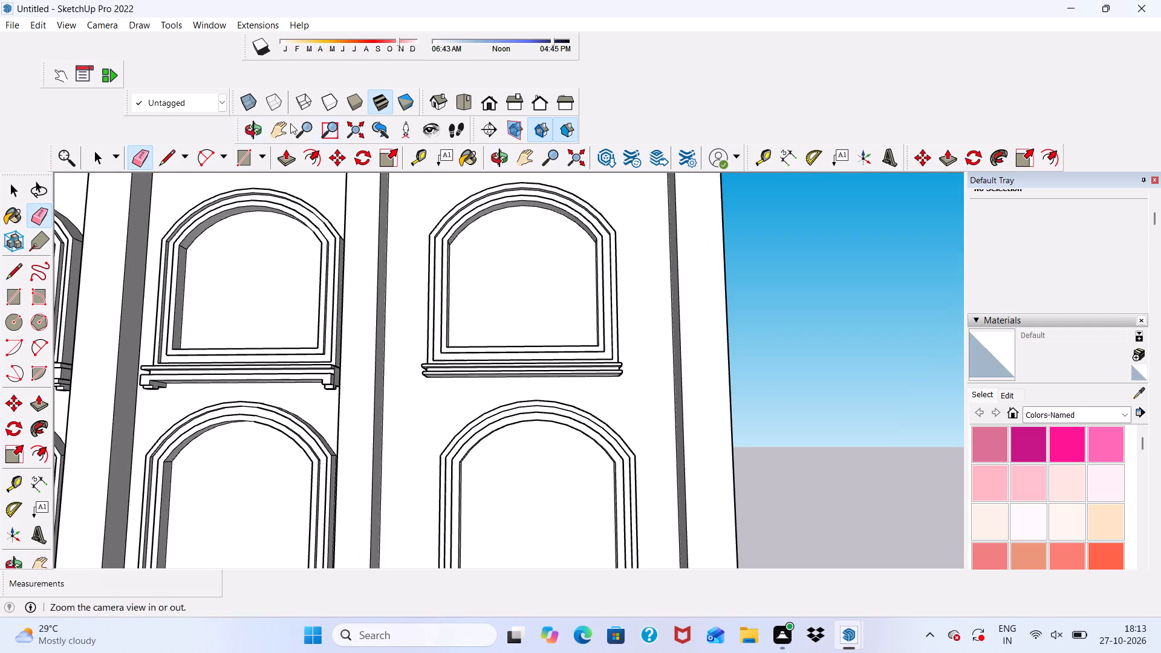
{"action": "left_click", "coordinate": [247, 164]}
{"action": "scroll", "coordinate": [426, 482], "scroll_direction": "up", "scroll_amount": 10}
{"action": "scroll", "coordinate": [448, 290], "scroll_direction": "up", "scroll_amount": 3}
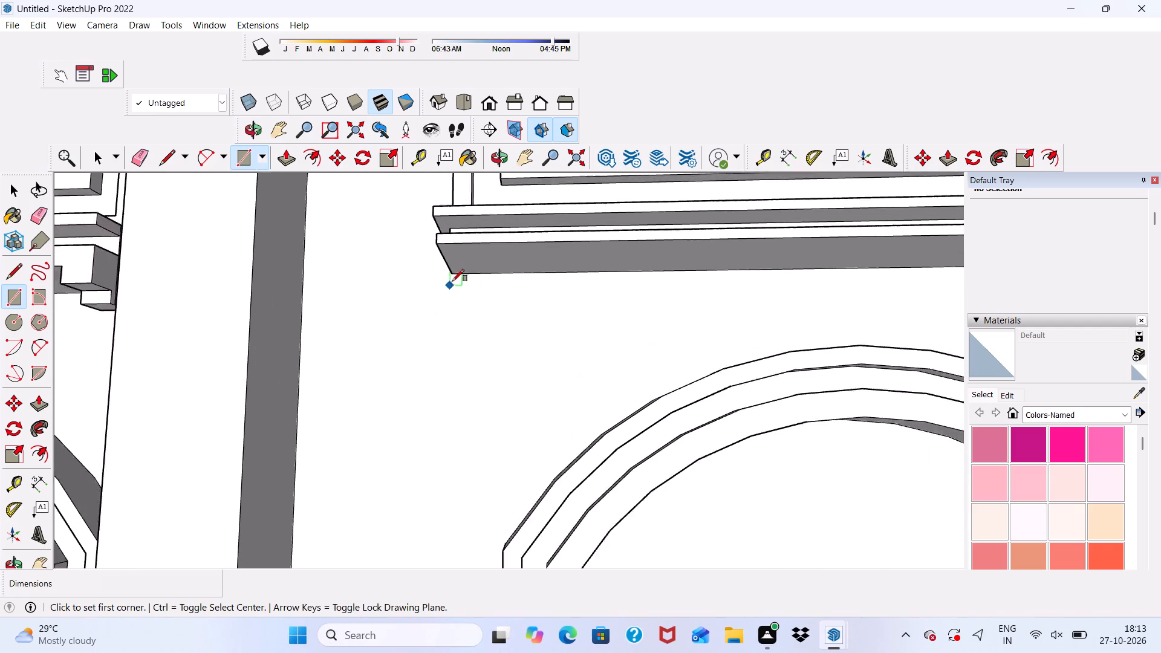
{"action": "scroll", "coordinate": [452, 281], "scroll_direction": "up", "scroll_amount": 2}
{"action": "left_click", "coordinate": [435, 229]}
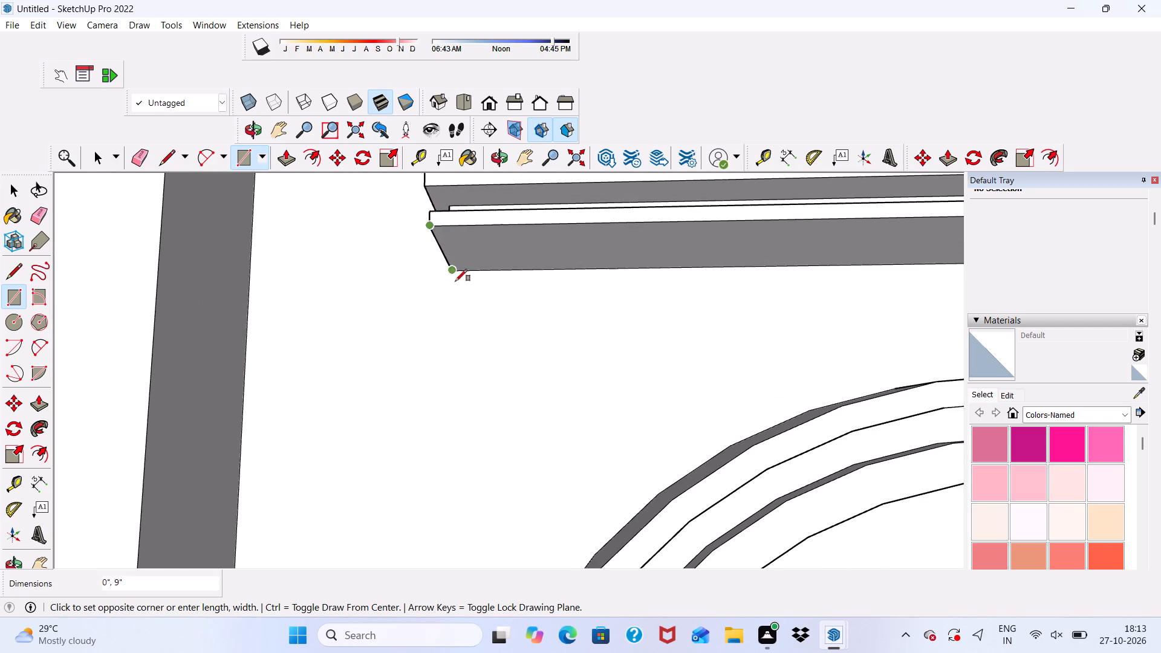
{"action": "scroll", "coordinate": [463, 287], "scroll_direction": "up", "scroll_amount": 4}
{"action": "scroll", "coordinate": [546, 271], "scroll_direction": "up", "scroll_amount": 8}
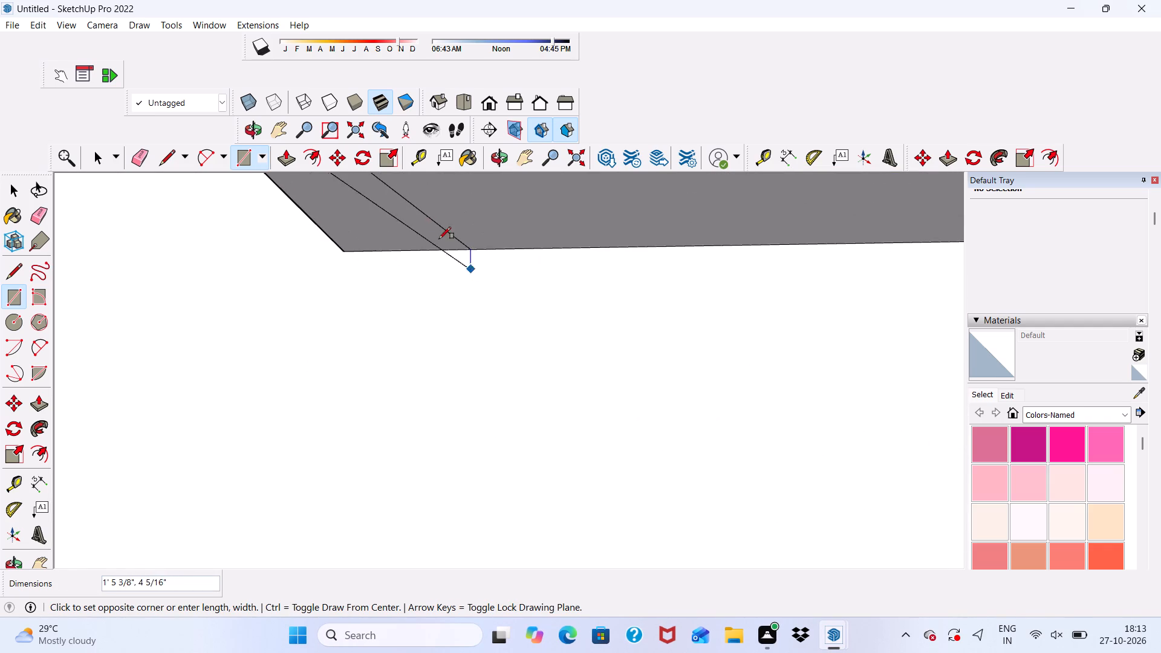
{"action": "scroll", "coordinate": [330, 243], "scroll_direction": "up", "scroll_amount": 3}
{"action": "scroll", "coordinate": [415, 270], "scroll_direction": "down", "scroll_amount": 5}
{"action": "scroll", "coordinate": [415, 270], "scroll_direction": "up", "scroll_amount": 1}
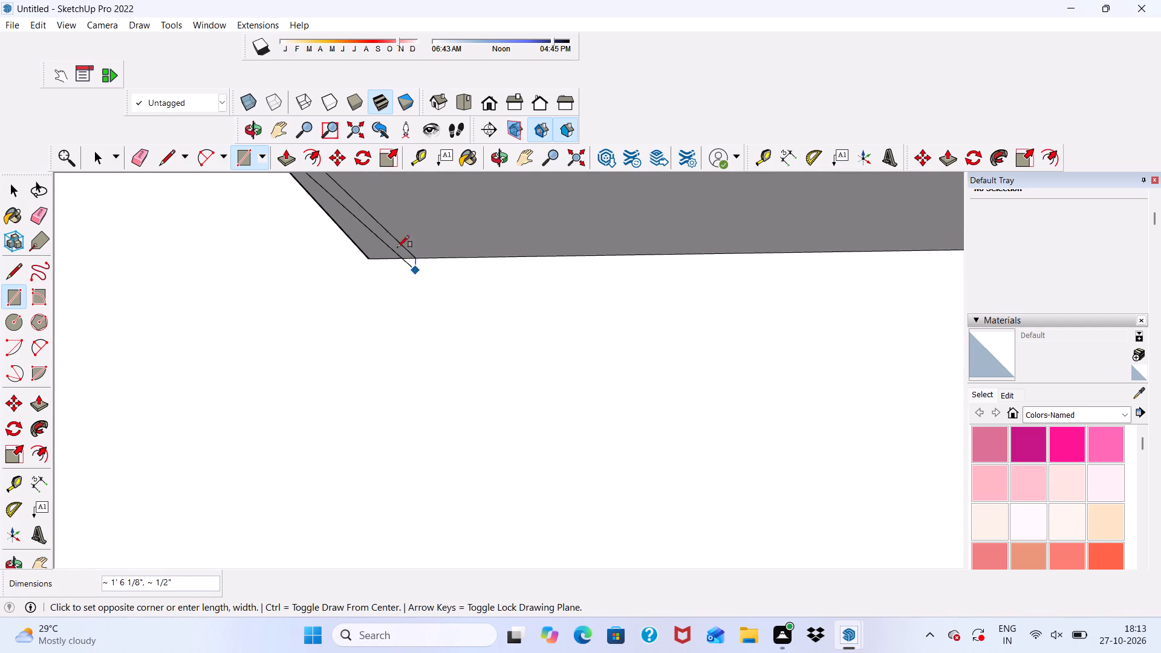
Draw a full-depth rectangle about 3" wide on the underside of the lower sill strip, at its left end.
{"action": "left_click", "coordinate": [249, 147]}
{"action": "scroll", "coordinate": [296, 288], "scroll_direction": "down", "scroll_amount": 6}
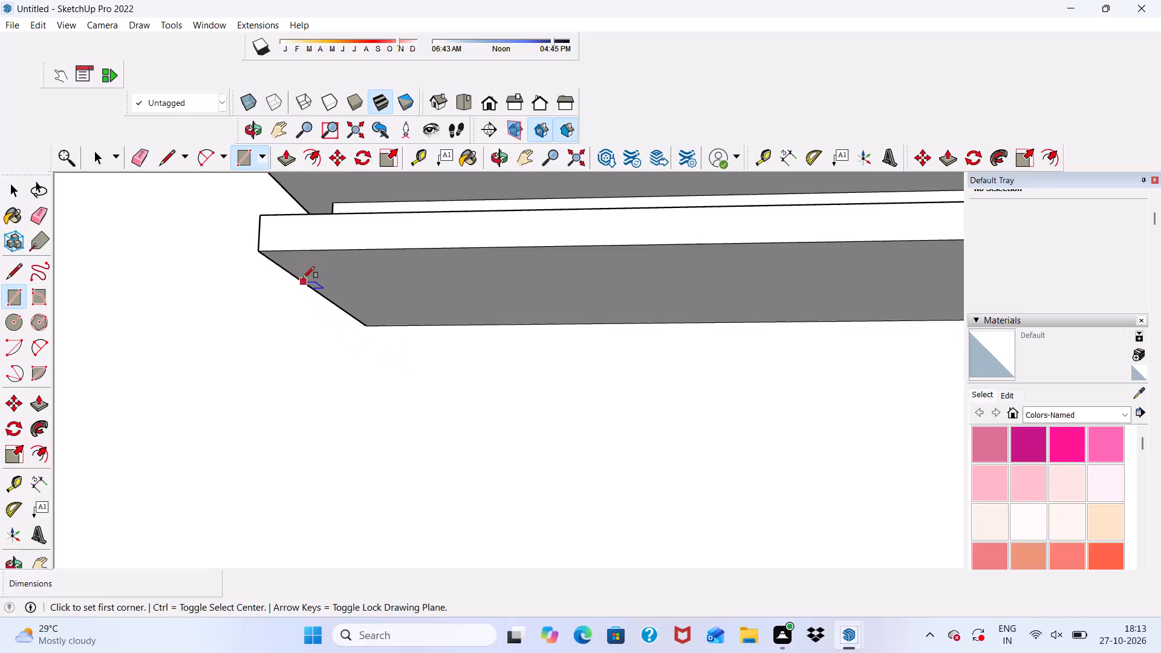
{"action": "scroll", "coordinate": [290, 262], "scroll_direction": "up", "scroll_amount": 4}
{"action": "left_click", "coordinate": [246, 252]}
{"action": "scroll", "coordinate": [356, 322], "scroll_direction": "up", "scroll_amount": 5}
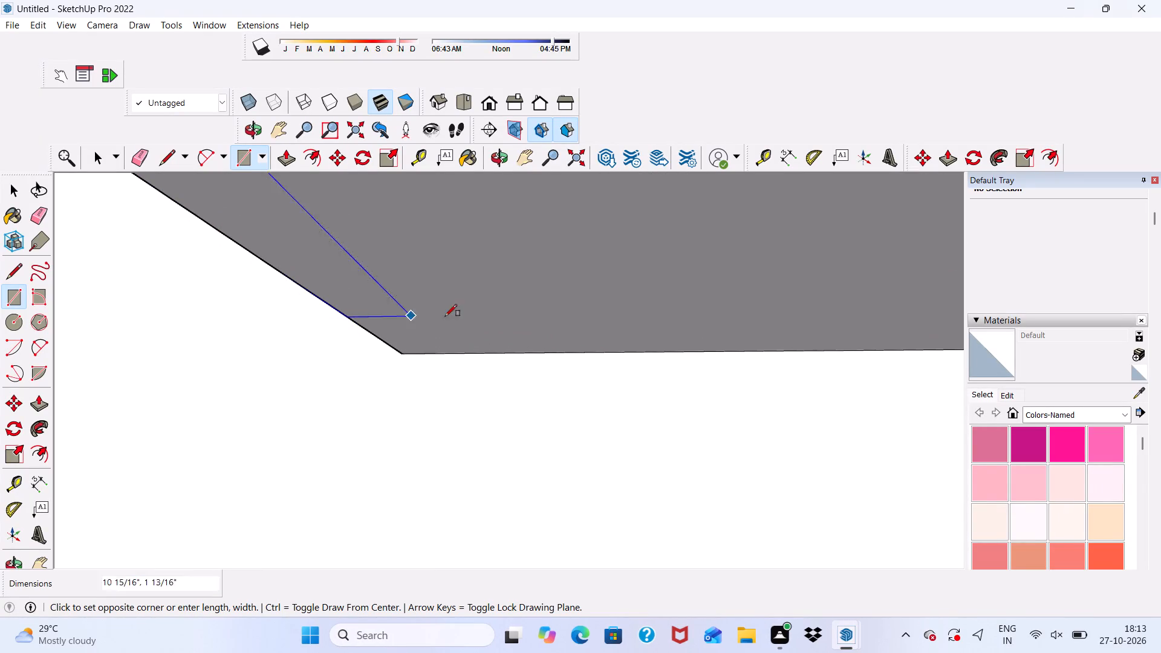
{"action": "scroll", "coordinate": [478, 351], "scroll_direction": "up", "scroll_amount": 2}
{"action": "left_click", "coordinate": [478, 353]}
Draw a rectangle about 1' 6" by 3 13/16" on the underside of the lower sill strip, at its right end.
{"action": "scroll", "coordinate": [446, 372], "scroll_direction": "down", "scroll_amount": 12}
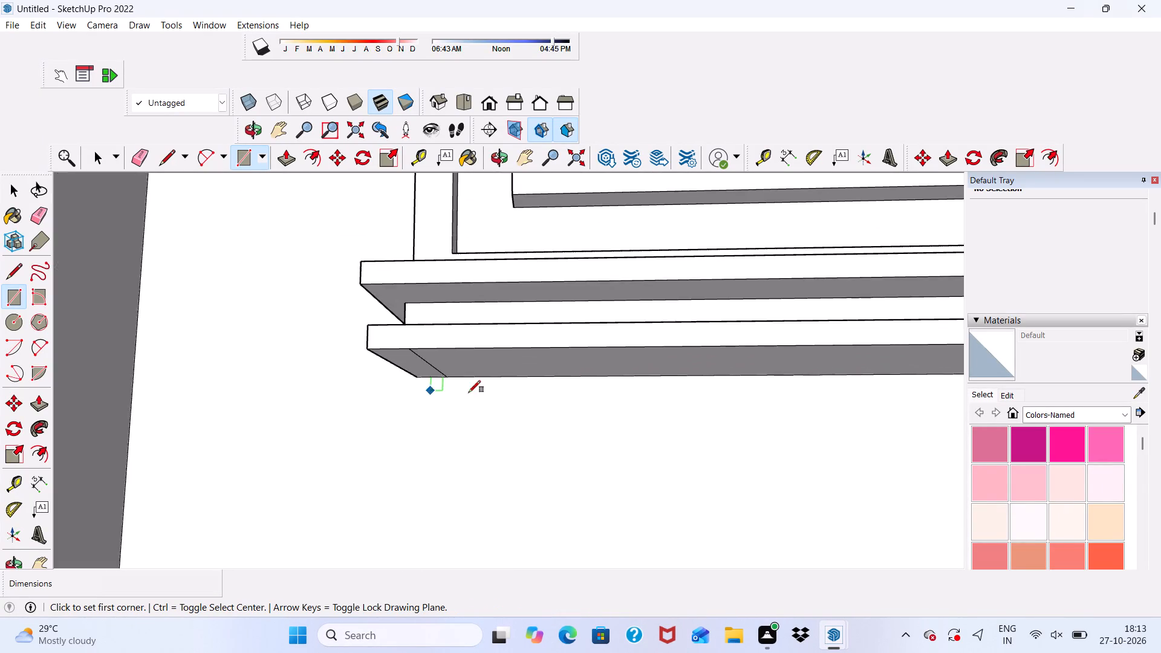
{"action": "scroll", "coordinate": [437, 362], "scroll_direction": "down", "scroll_amount": 9}
{"action": "scroll", "coordinate": [739, 359], "scroll_direction": "up", "scroll_amount": 1}
{"action": "scroll", "coordinate": [487, 333], "scroll_direction": "down", "scroll_amount": 6}
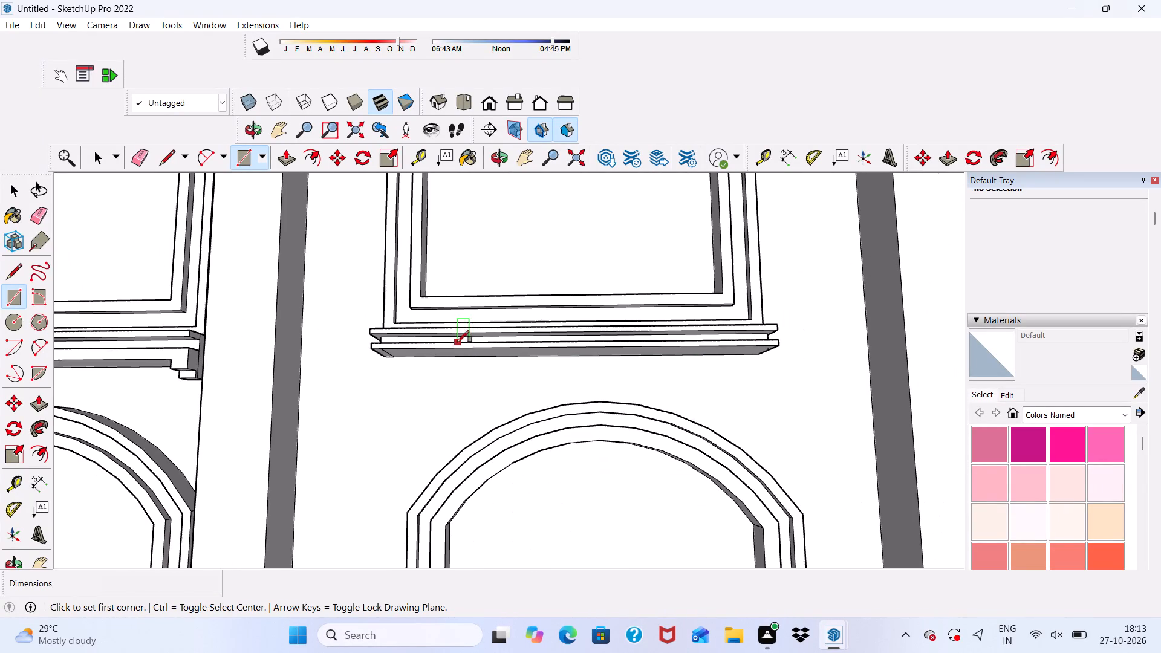
{"action": "middle_click_drag", "start_coordinate": [700, 383], "coordinate": [682, 296]}
{"action": "scroll", "coordinate": [791, 346], "scroll_direction": "up", "scroll_amount": 6}
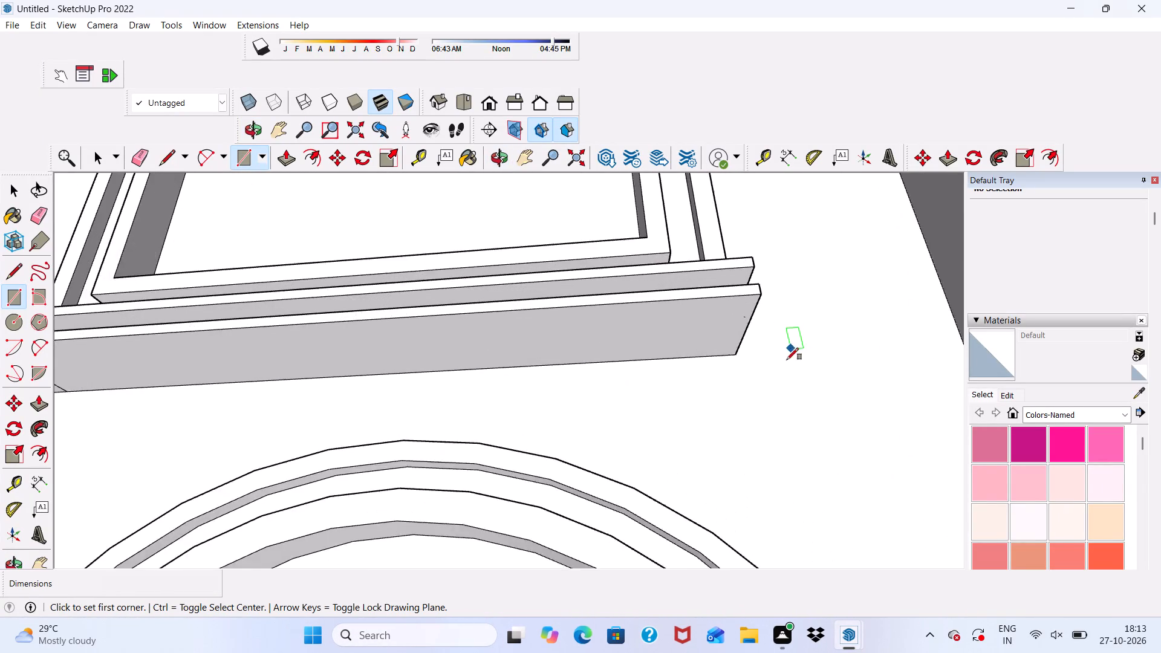
{"action": "scroll", "coordinate": [787, 360], "scroll_direction": "up", "scroll_amount": 10}
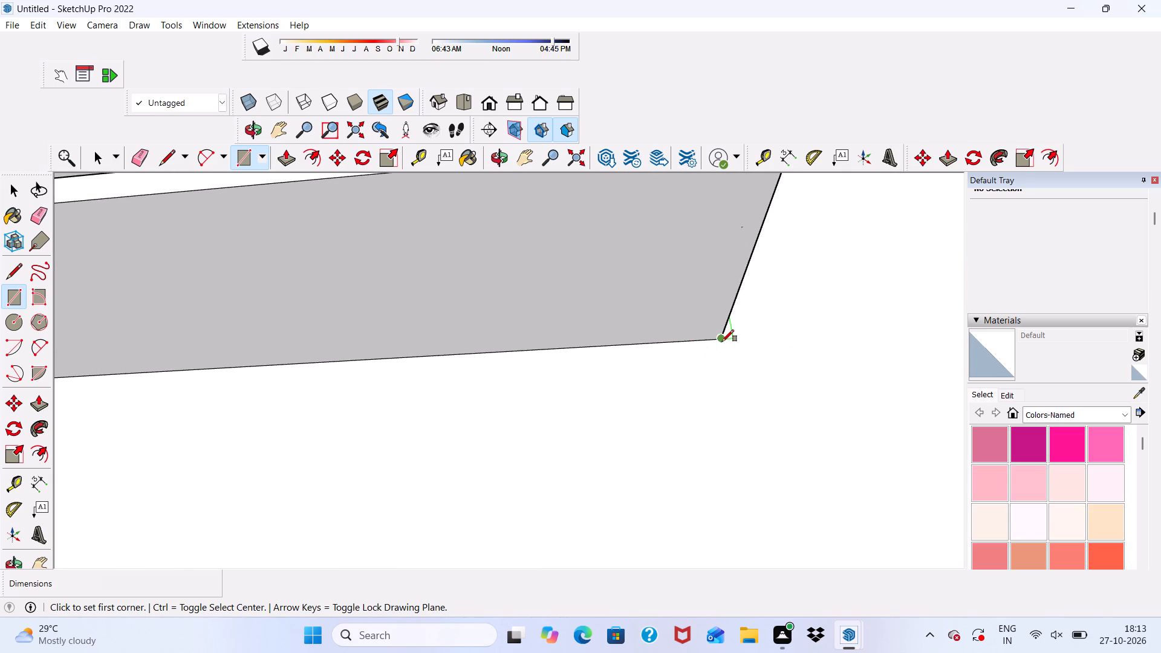
{"action": "scroll", "coordinate": [722, 342], "scroll_direction": "down", "scroll_amount": 3}
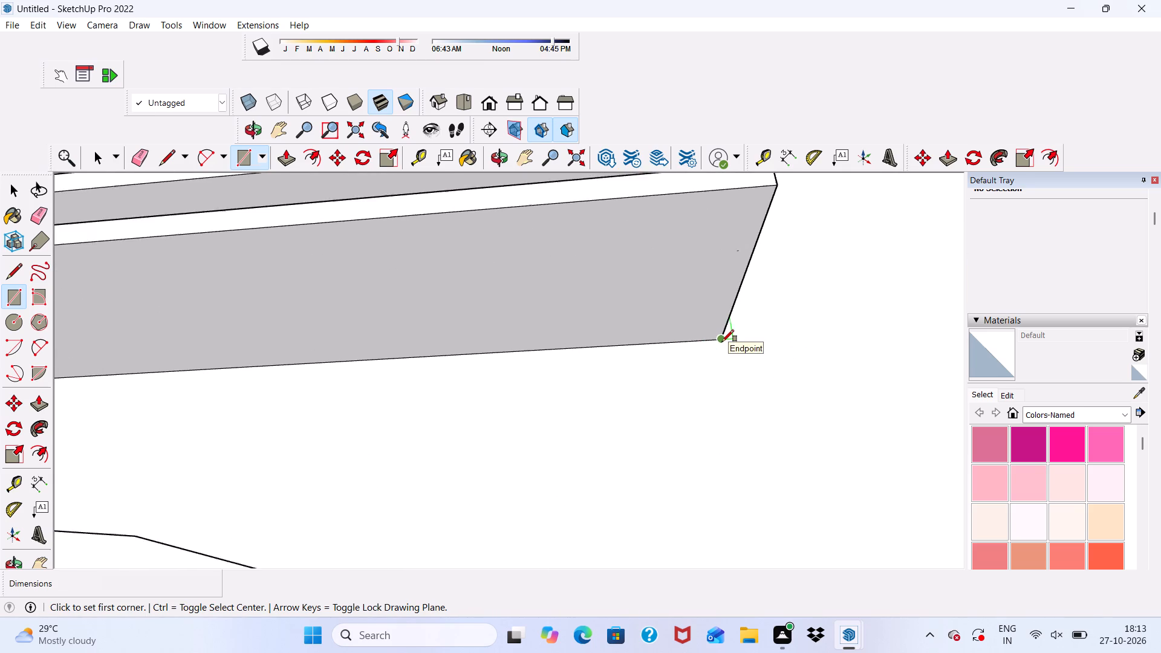
{"action": "scroll", "coordinate": [718, 330], "scroll_direction": "up", "scroll_amount": 11}
{"action": "left_click", "coordinate": [726, 356]}
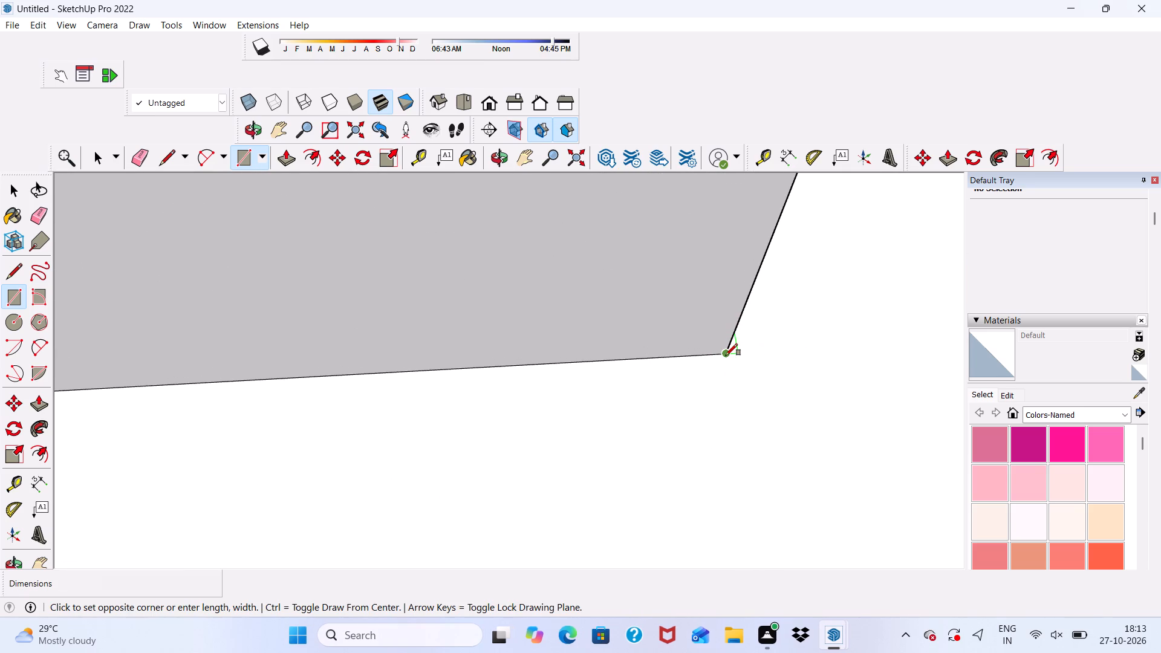
{"action": "scroll", "coordinate": [698, 352], "scroll_direction": "down", "scroll_amount": 17}
{"action": "scroll", "coordinate": [717, 255], "scroll_direction": "up", "scroll_amount": 5}
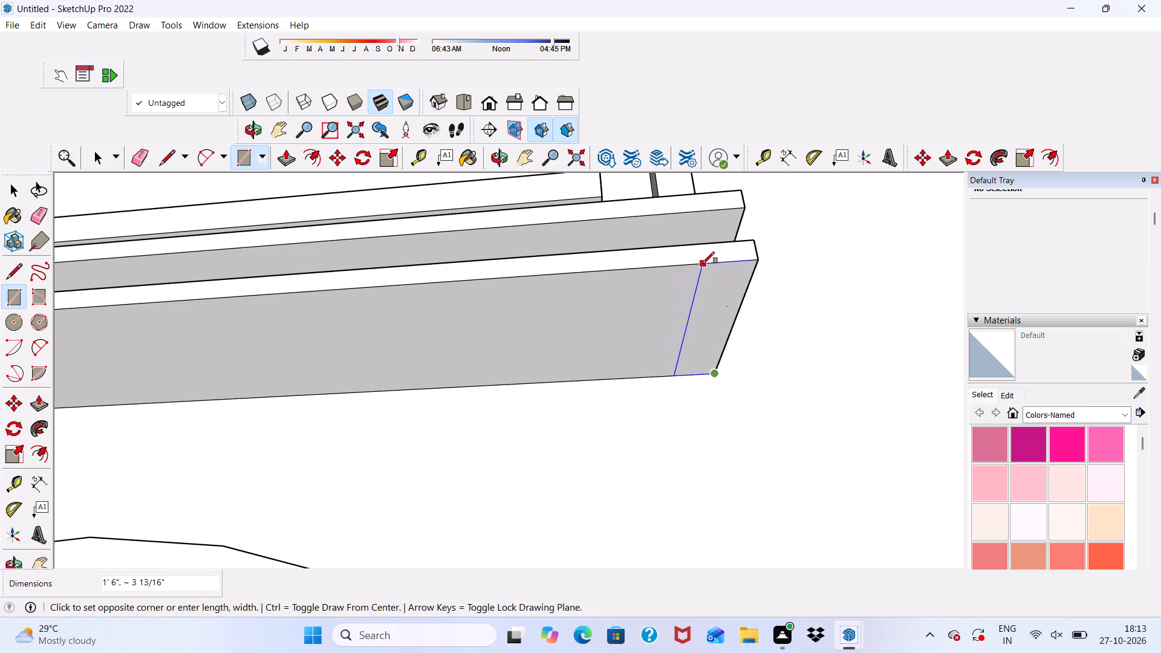
{"action": "left_click", "coordinate": [703, 264]}
Pull the right-end rectangle down 3" with Push/Pull to form the sill's right bracket.
{"action": "left_click", "coordinate": [287, 154]}
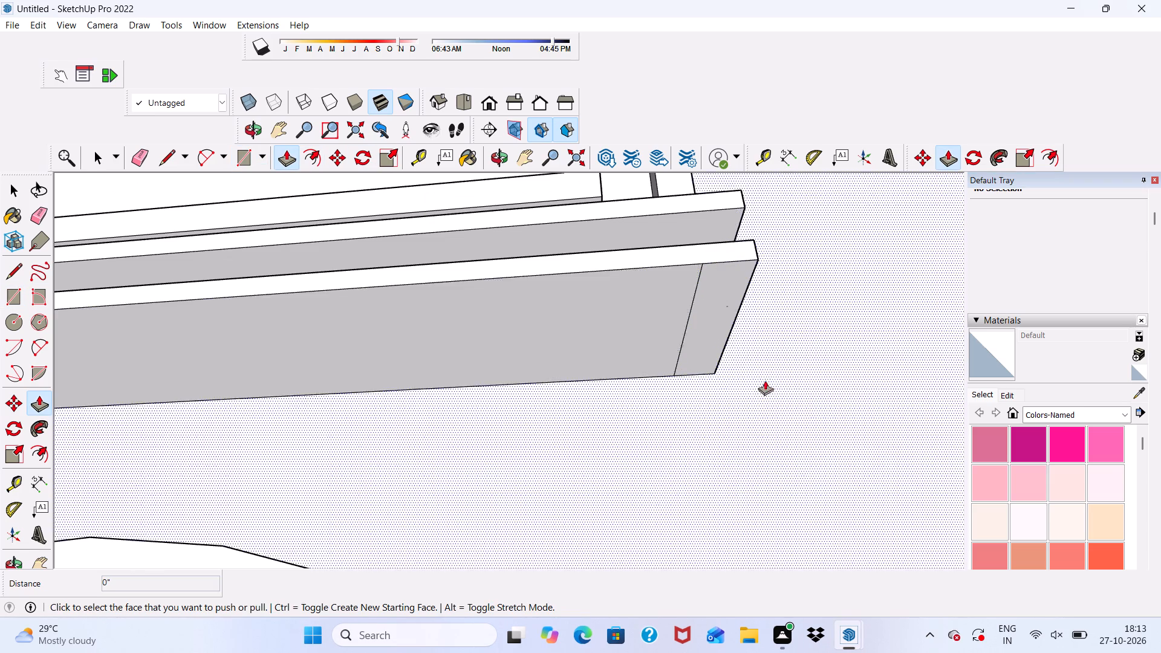
{"action": "scroll", "coordinate": [765, 380], "scroll_direction": "up", "scroll_amount": 3}
{"action": "left_click", "coordinate": [691, 284]}
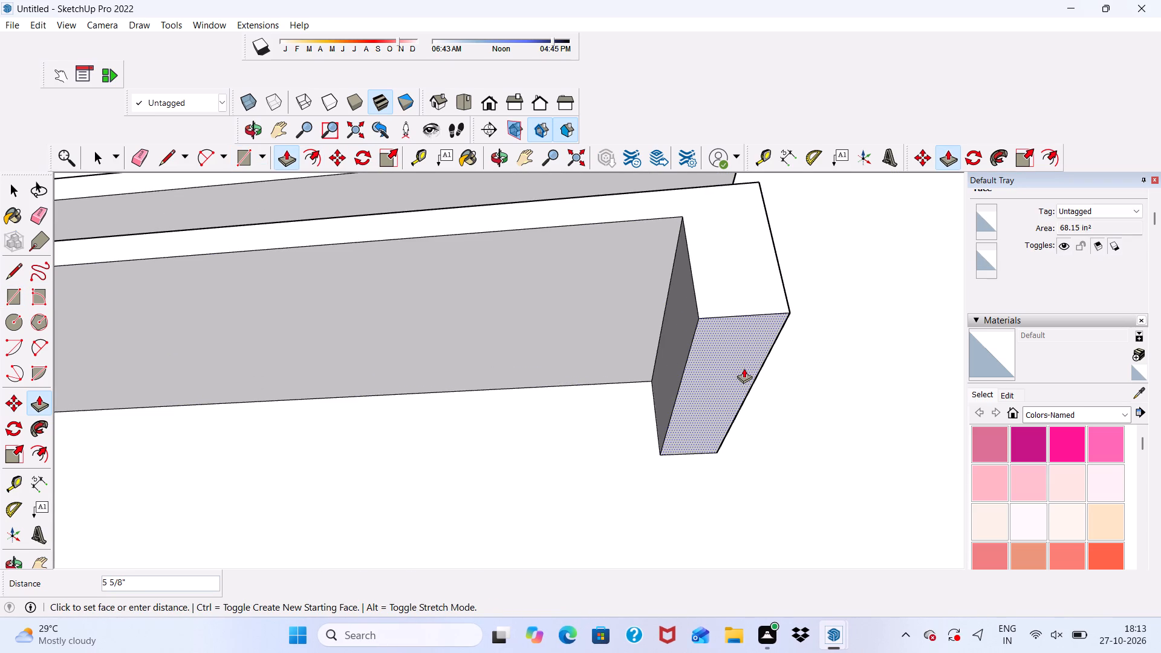
{"action": "key", "text": "3"}
{"action": "key", "text": "shift+quotedbl"}
{"action": "key", "text": "Return"}
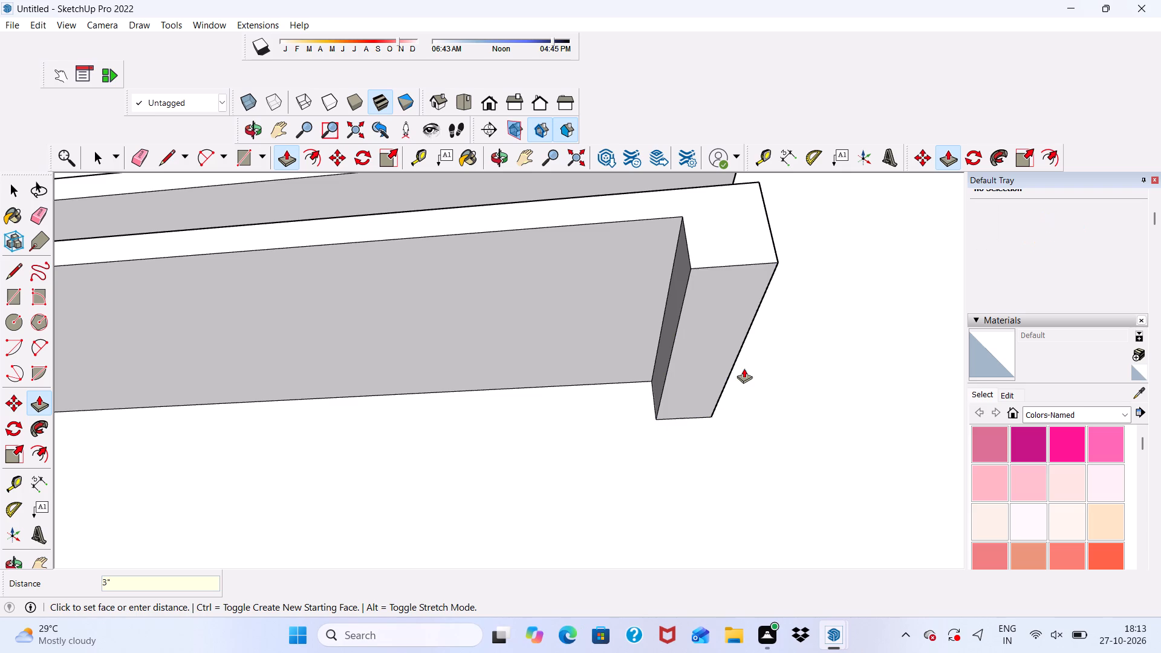
Pull the left-end rectangle down 3" to form the sill's left bracket.
{"action": "scroll", "coordinate": [733, 223], "scroll_direction": "down", "scroll_amount": 12}
{"action": "scroll", "coordinate": [100, 322], "scroll_direction": "up", "scroll_amount": 6}
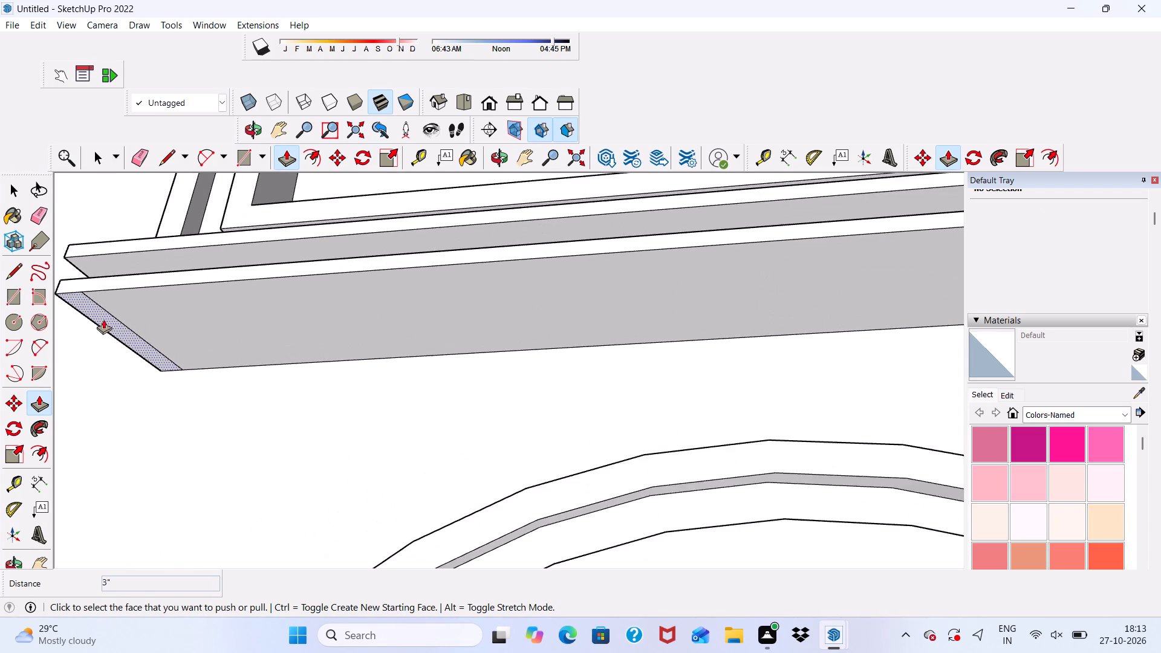
{"action": "scroll", "coordinate": [105, 319], "scroll_direction": "up", "scroll_amount": 4}
{"action": "left_click", "coordinate": [107, 318]}
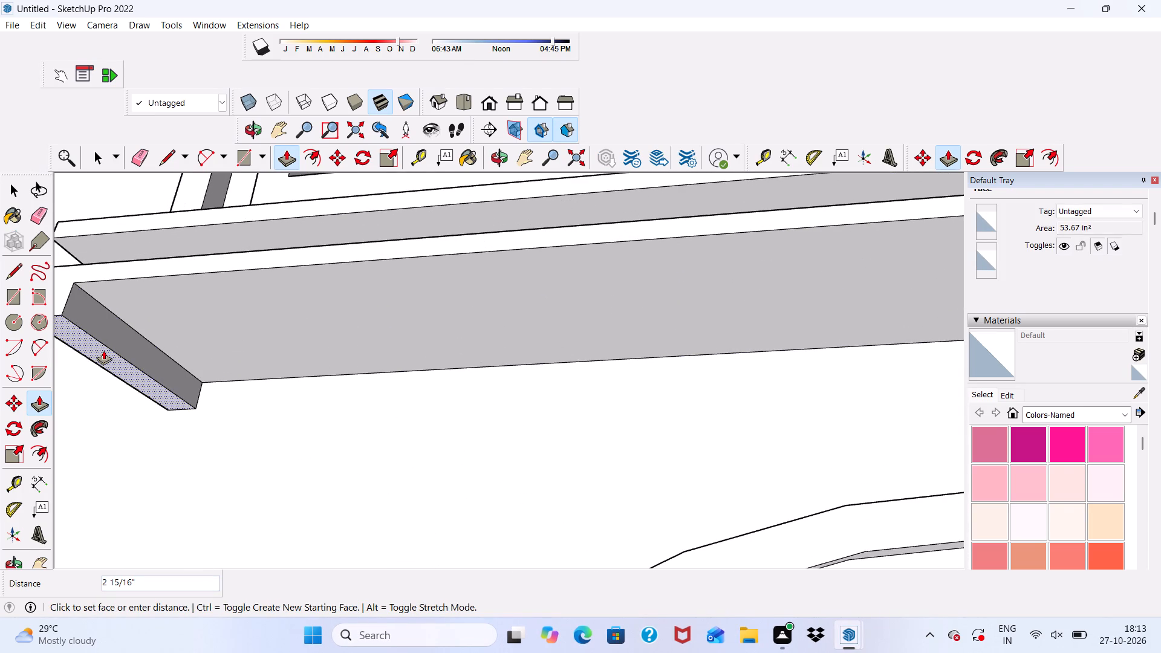
{"action": "key", "text": "3"}
{"action": "key", "text": "shift+quotedbl"}
{"action": "key", "text": "Return"}
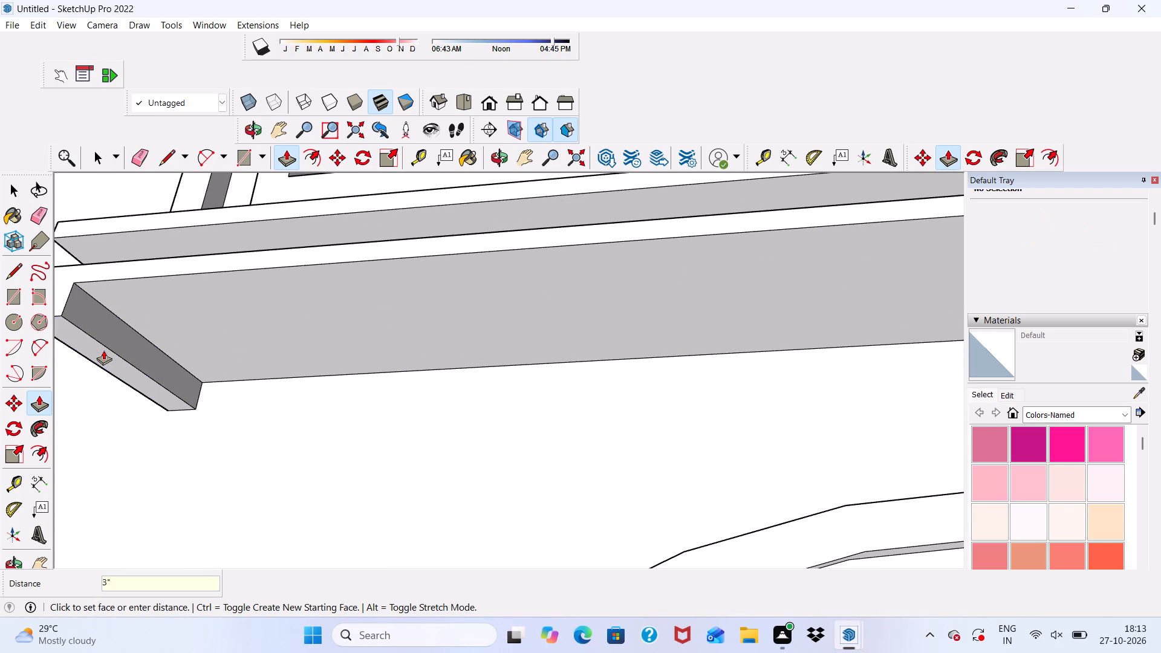
Widen the left bracket by pulling its inner side face about 1 1/8" towards the sill's centre.
{"action": "scroll", "coordinate": [115, 315], "scroll_direction": "up", "scroll_amount": 6}
{"action": "left_click", "coordinate": [86, 331]}
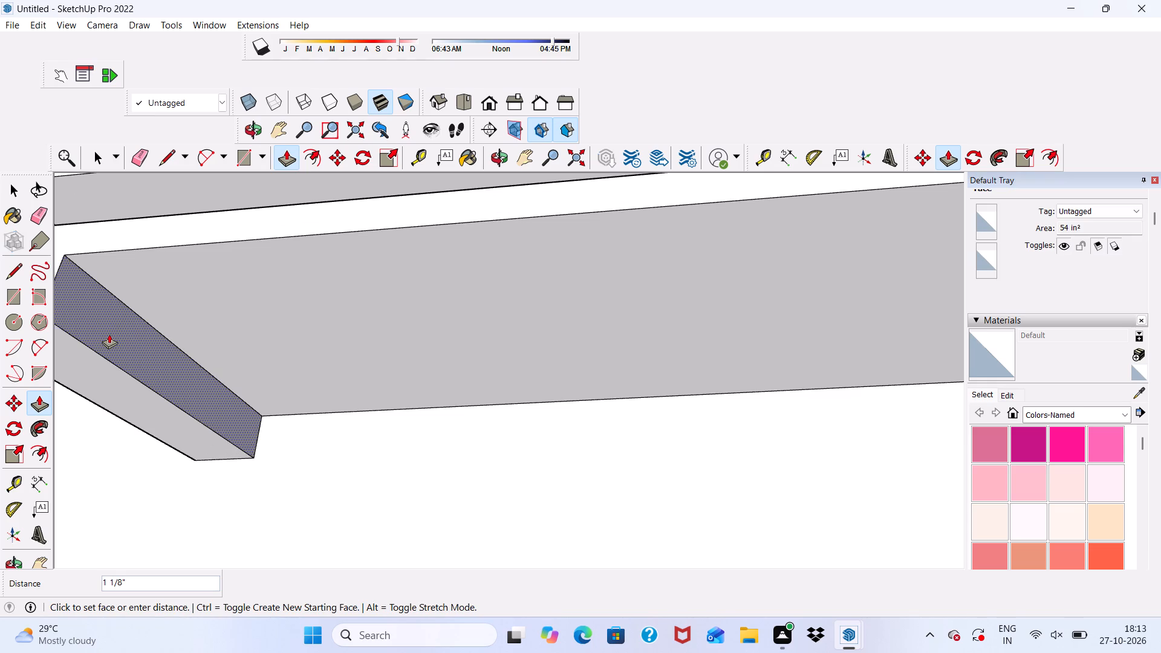
{"action": "left_click", "coordinate": [109, 334]}
{"action": "scroll", "coordinate": [109, 334], "scroll_direction": "down", "scroll_amount": 13}
{"action": "middle_click_drag", "start_coordinate": [262, 317], "coordinate": [296, 450]}
{"action": "scroll", "coordinate": [264, 307], "scroll_direction": "down", "scroll_amount": 8}
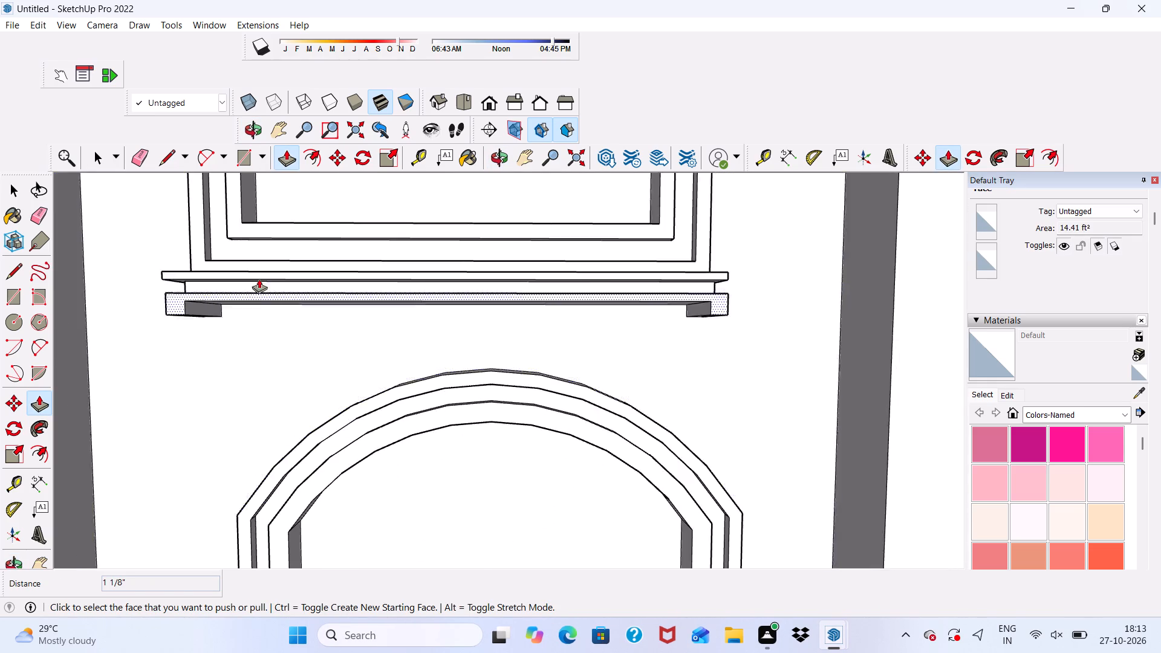
{"action": "scroll", "coordinate": [259, 279], "scroll_direction": "down", "scroll_amount": 4}
{"action": "key", "text": "space"}
Examine the right-column window sills and brackets against the neighbouring columns across the whole facade.
{"action": "scroll", "coordinate": [607, 297], "scroll_direction": "down", "scroll_amount": 3}
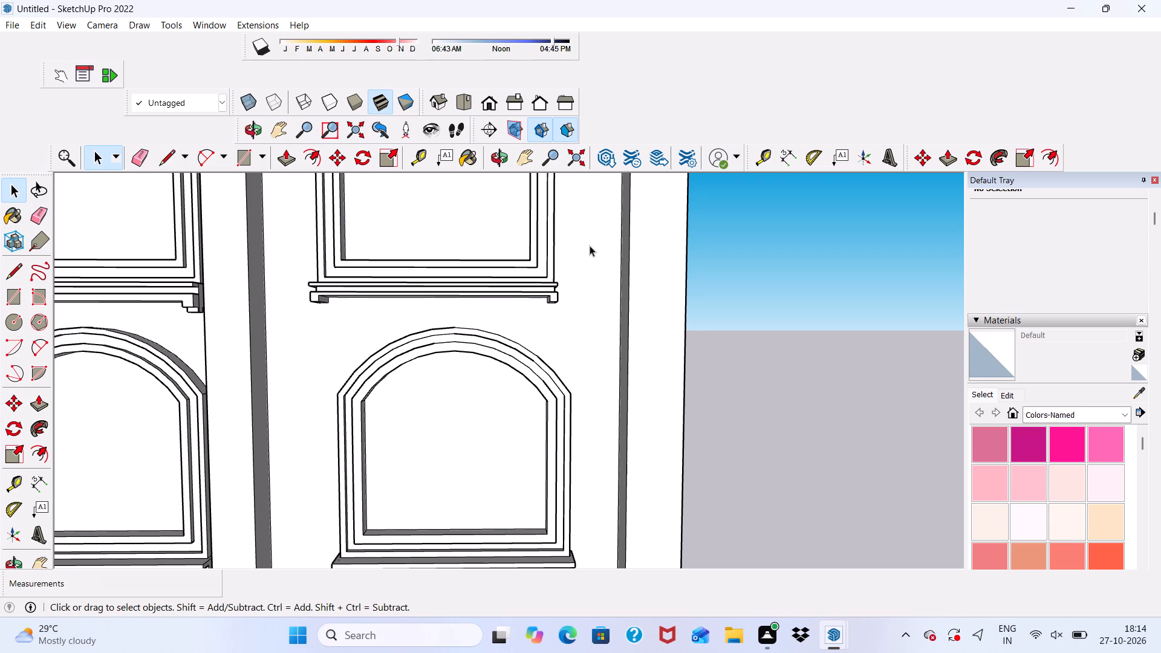
{"action": "scroll", "coordinate": [589, 247], "scroll_direction": "down", "scroll_amount": 4}
{"action": "scroll", "coordinate": [561, 289], "scroll_direction": "down", "scroll_amount": 3}
{"action": "scroll", "coordinate": [511, 353], "scroll_direction": "up", "scroll_amount": 1}
{"action": "middle_click_drag", "start_coordinate": [511, 353], "coordinate": [510, 396]}
{"action": "scroll", "coordinate": [510, 388], "scroll_direction": "up", "scroll_amount": 1}
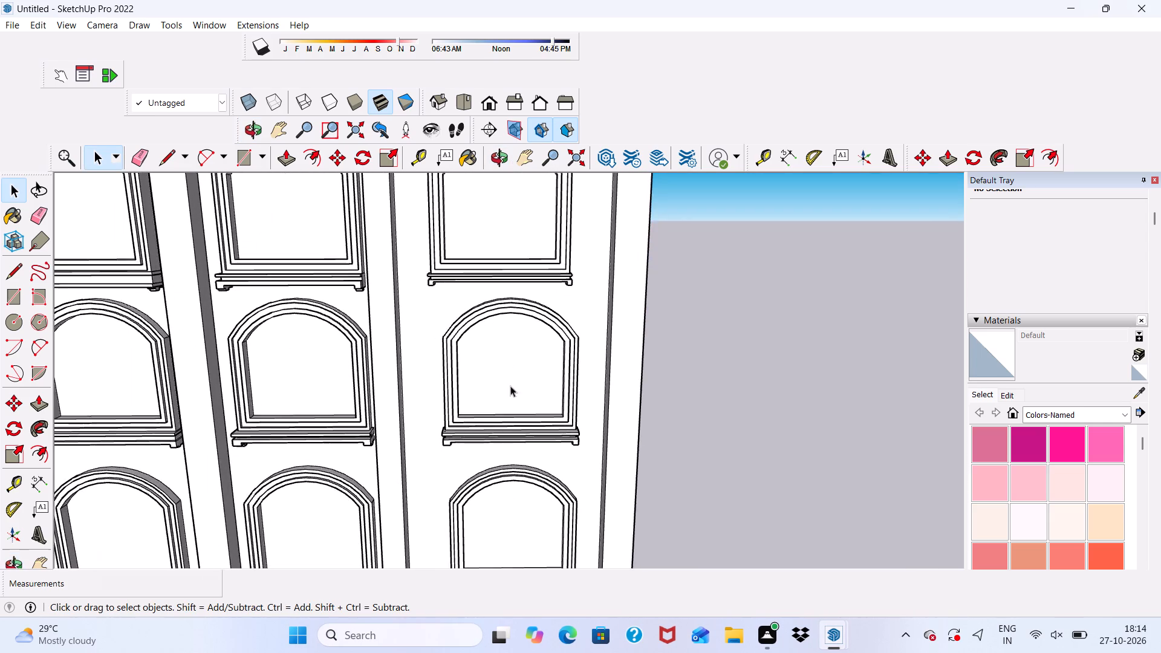
{"action": "scroll", "coordinate": [482, 350], "scroll_direction": "down", "scroll_amount": 11}
{"action": "scroll", "coordinate": [472, 357], "scroll_direction": "up", "scroll_amount": 1}
{"action": "middle_click_drag", "start_coordinate": [472, 357], "coordinate": [465, 299]}
{"action": "scroll", "coordinate": [462, 280], "scroll_direction": "up", "scroll_amount": 2}
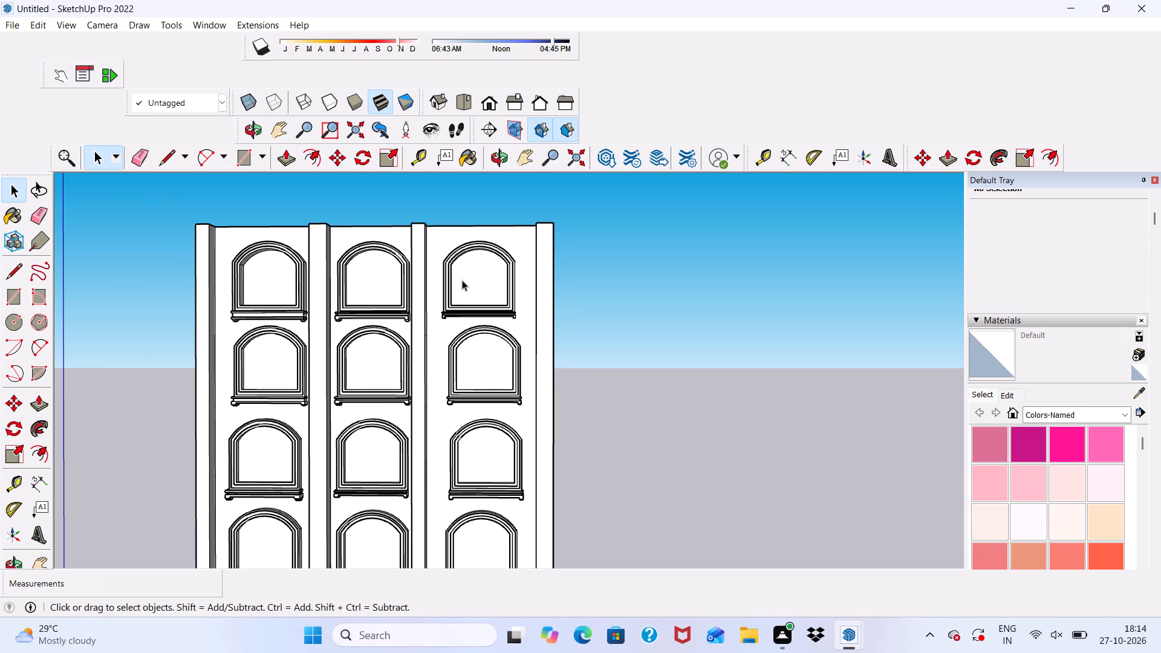
{"action": "scroll", "coordinate": [462, 280], "scroll_direction": "up", "scroll_amount": 1}
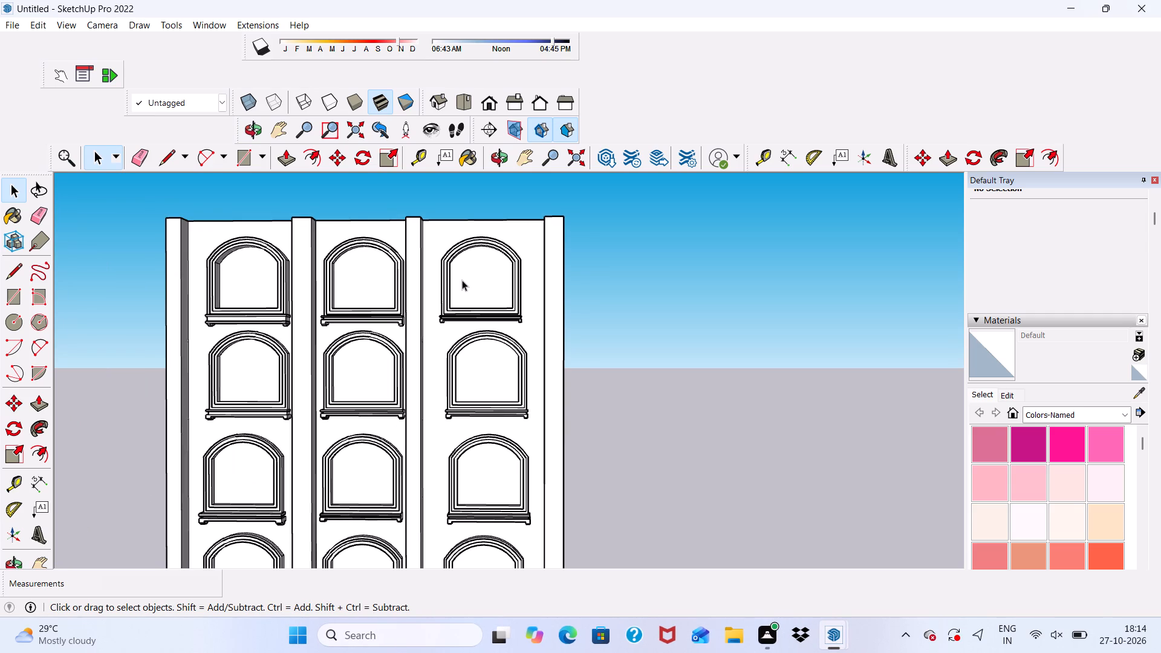
{"action": "scroll", "coordinate": [467, 293], "scroll_direction": "down", "scroll_amount": 4}
{"action": "scroll", "coordinate": [502, 360], "scroll_direction": "up", "scroll_amount": 1}
Raise the building's flat roof face by 3' with Push/Pull.
{"action": "middle_click_drag", "start_coordinate": [502, 360], "coordinate": [398, 526]}
{"action": "scroll", "coordinate": [507, 213], "scroll_direction": "up", "scroll_amount": 5}
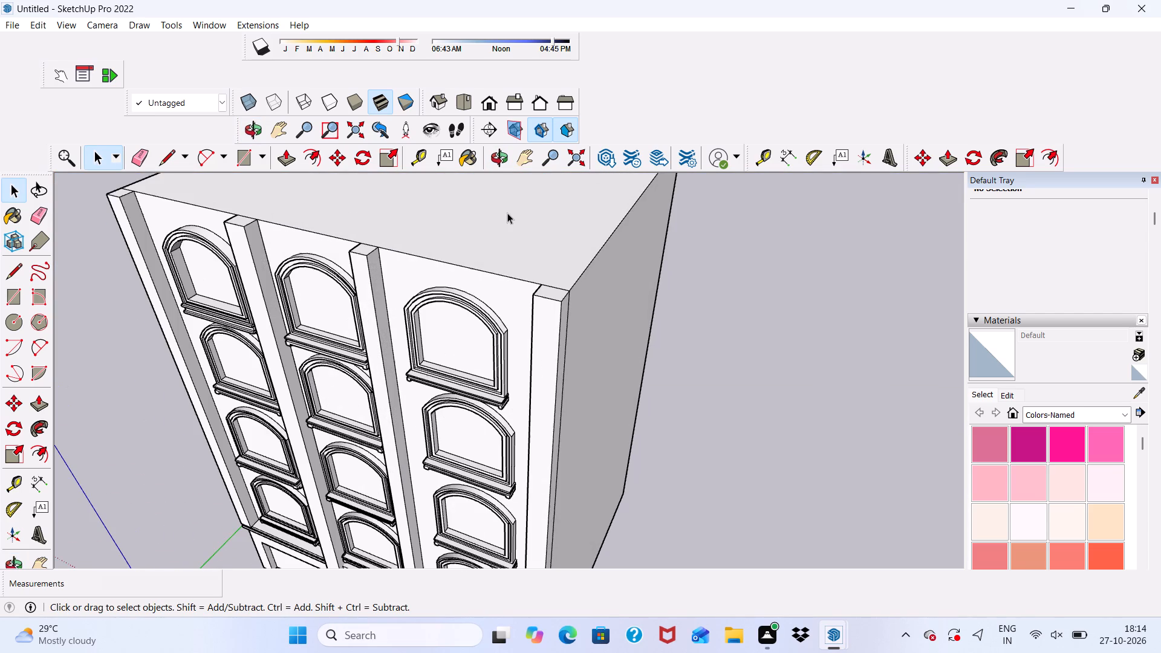
{"action": "left_click", "coordinate": [507, 213]}
{"action": "left_click", "coordinate": [281, 148]}
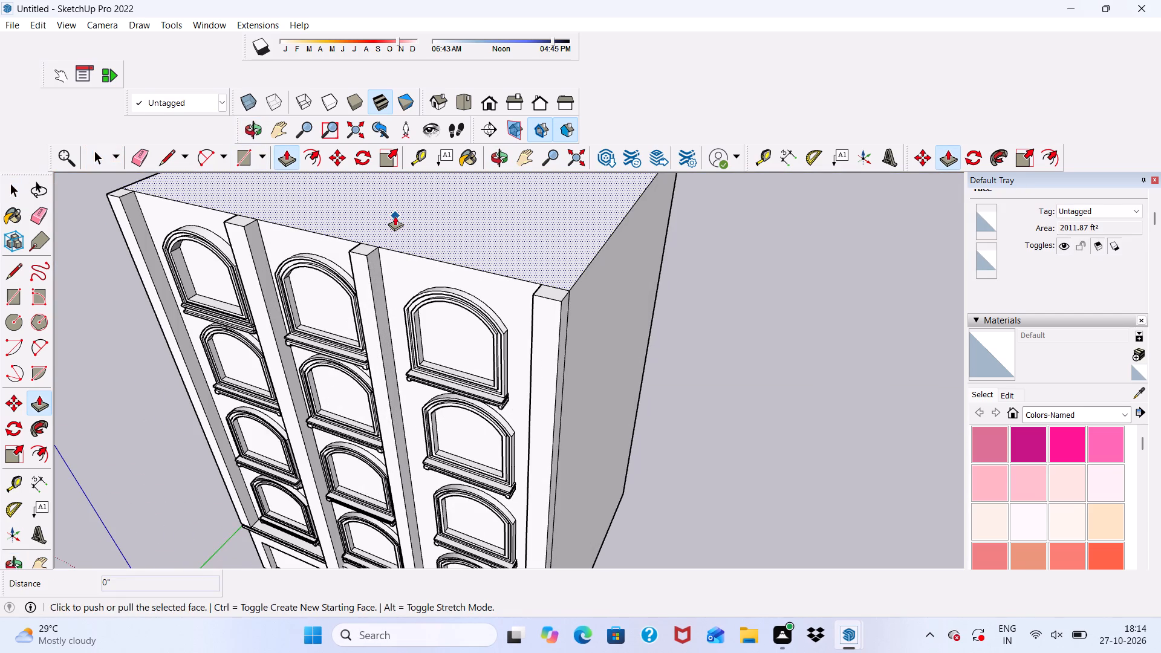
{"action": "left_click", "coordinate": [395, 216]}
{"action": "type", "text": "3'"}
{"action": "key", "text": "Return"}
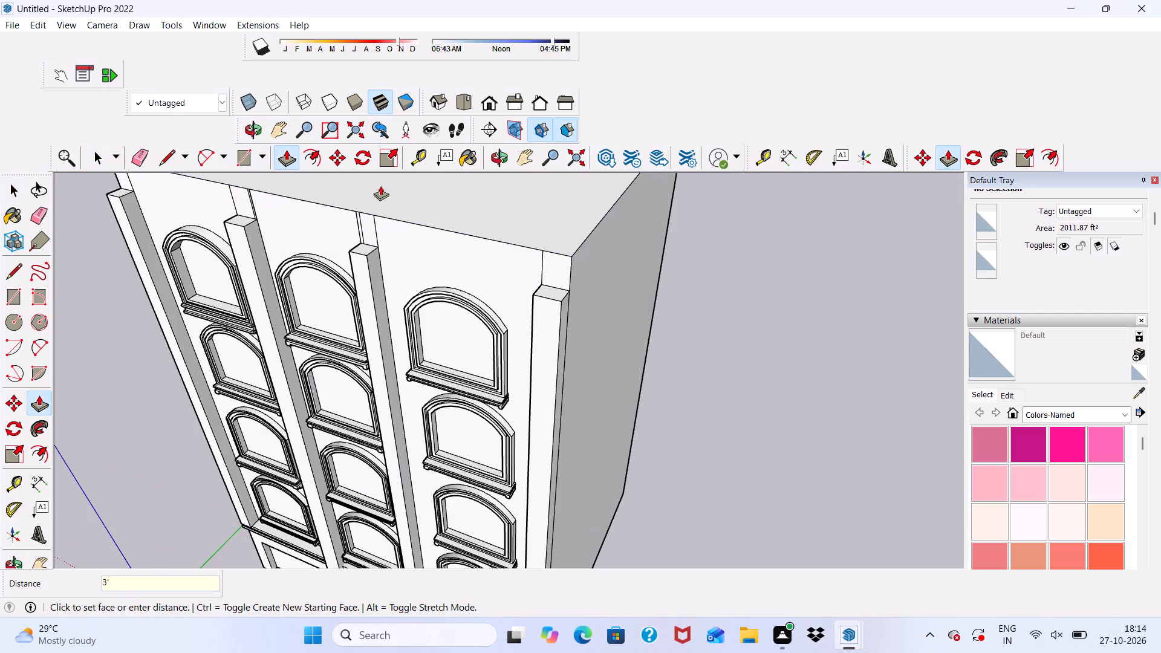
Examine the raised roofline and the tops of the facade pilasters from the front.
{"action": "scroll", "coordinate": [377, 203], "scroll_direction": "down", "scroll_amount": 2}
{"action": "scroll", "coordinate": [374, 258], "scroll_direction": "down", "scroll_amount": 4}
{"action": "middle_click_drag", "start_coordinate": [374, 294], "coordinate": [454, 209]}
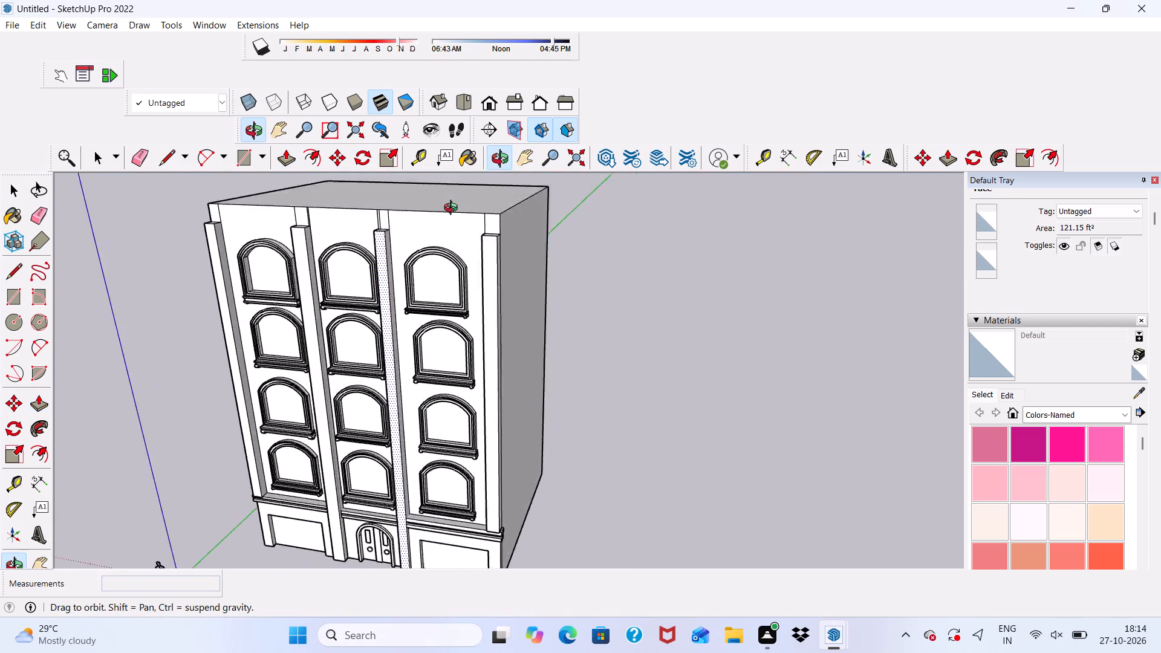
{"action": "middle_click_drag", "start_coordinate": [454, 209], "coordinate": [493, 232]}
{"action": "key", "text": "space"}
{"action": "scroll", "coordinate": [304, 238], "scroll_direction": "up", "scroll_amount": 5}
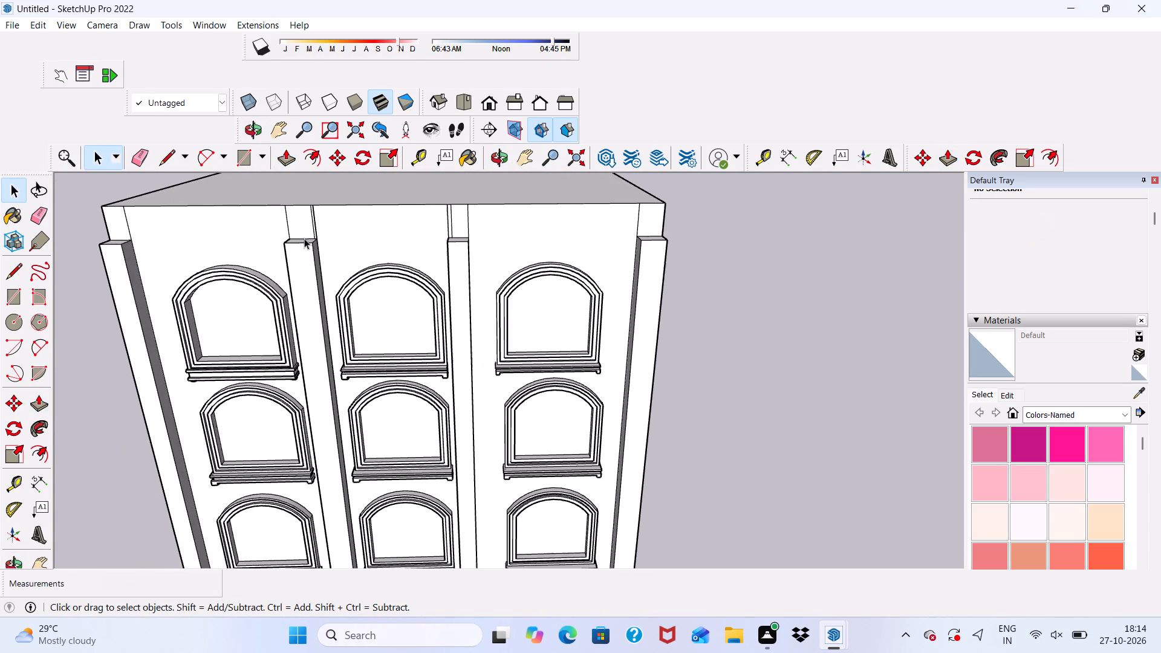
{"action": "scroll", "coordinate": [304, 238], "scroll_direction": "down", "scroll_amount": 4}
{"action": "middle_click_drag", "start_coordinate": [310, 262], "coordinate": [316, 204]}
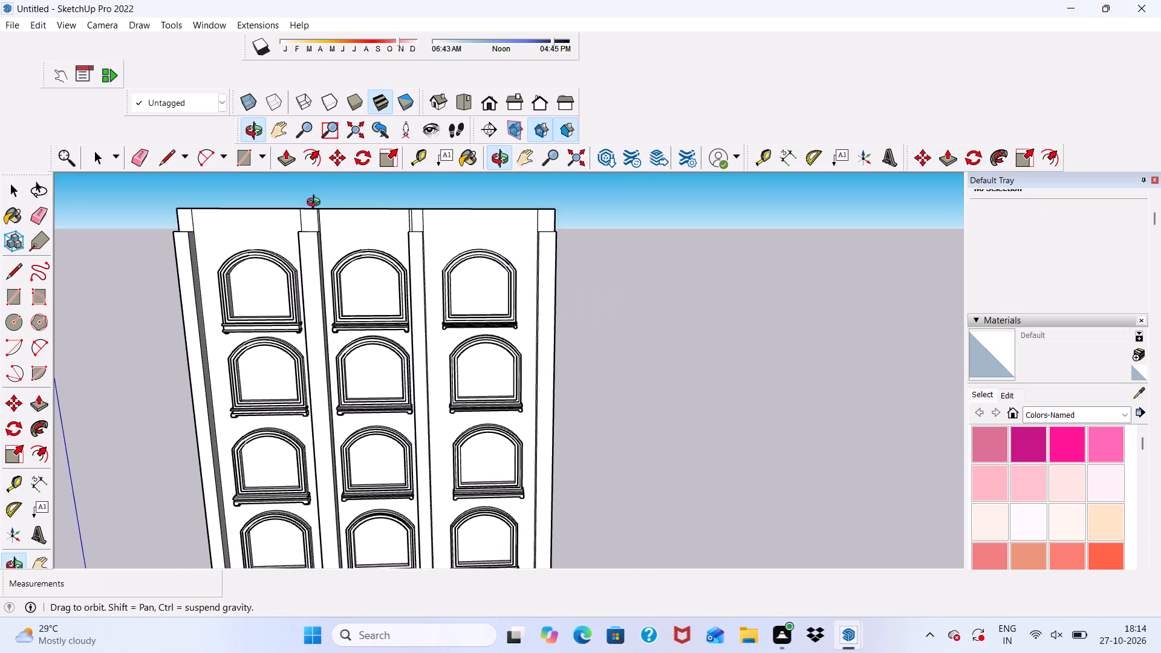
Draw a horizontal rectangle about 29' 5" by 1' 3 5/8" across the middle and right bays, starting level with the pilaster tops.
{"action": "middle_click_drag", "start_coordinate": [316, 204], "coordinate": [316, 203]}
{"action": "scroll", "coordinate": [316, 203], "scroll_direction": "up", "scroll_amount": 4}
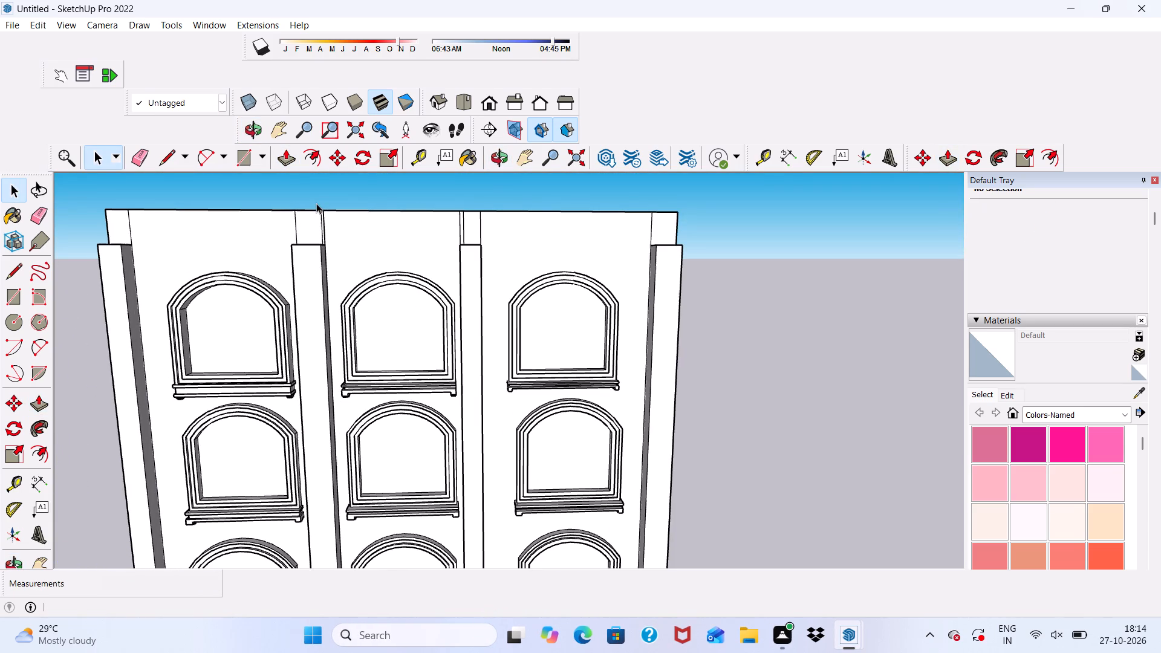
{"action": "scroll", "coordinate": [316, 203], "scroll_direction": "down", "scroll_amount": 3}
{"action": "key", "text": "space"}
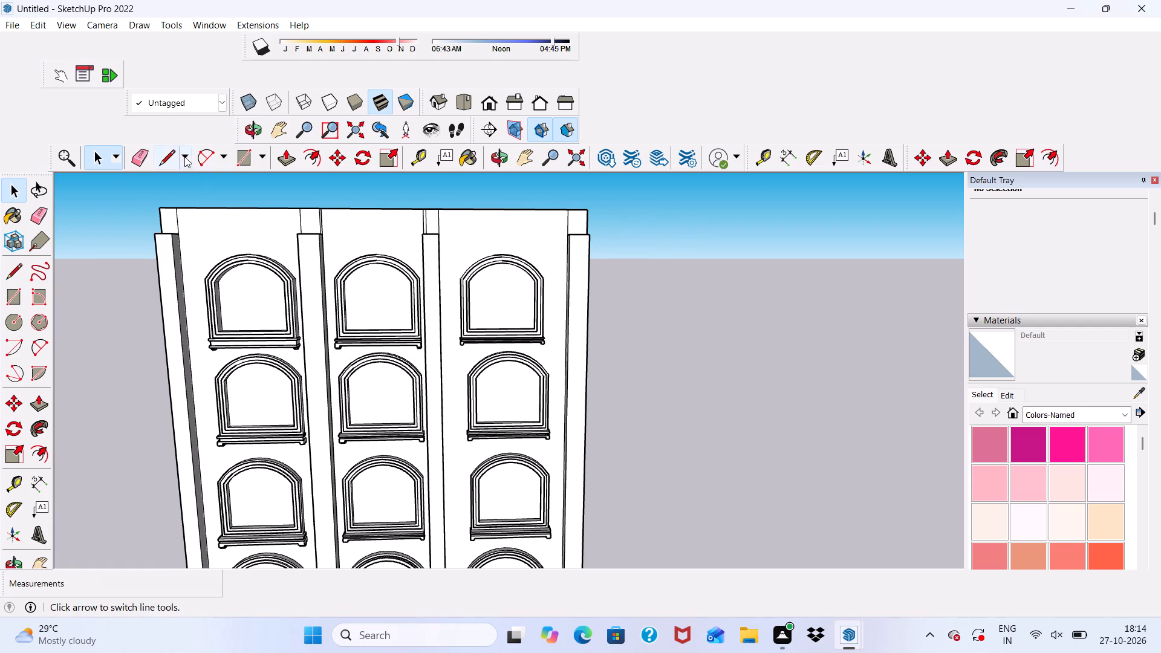
{"action": "left_click", "coordinate": [246, 157]}
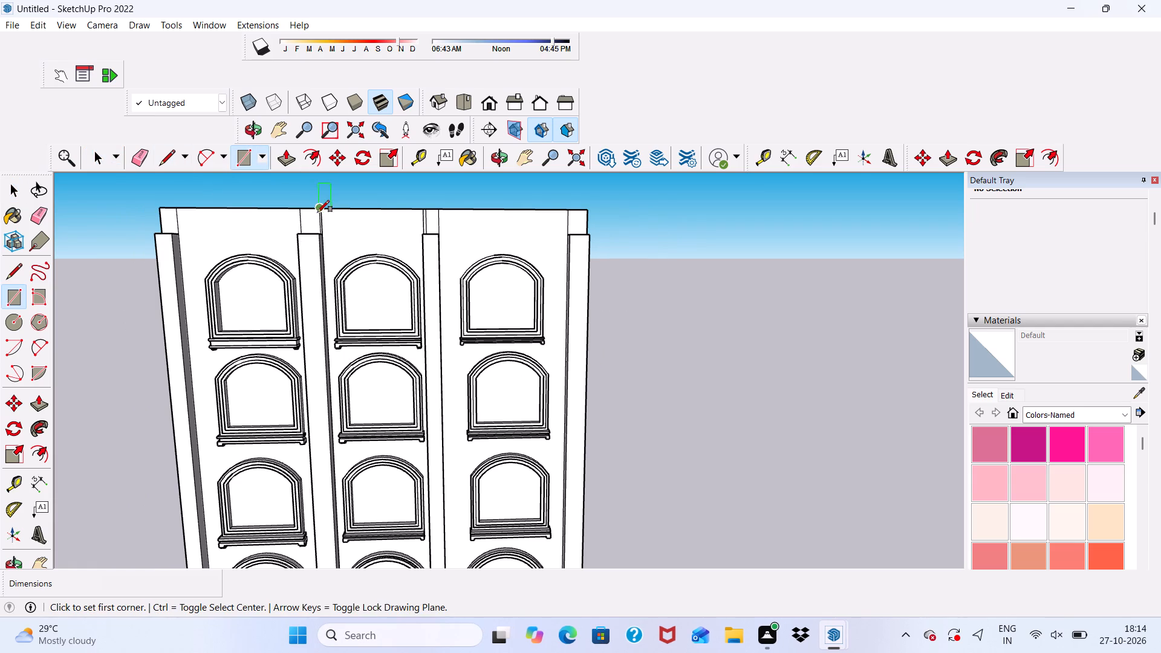
{"action": "middle_click_drag", "start_coordinate": [317, 212], "coordinate": [279, 174]}
{"action": "scroll", "coordinate": [279, 174], "scroll_direction": "up", "scroll_amount": 19}
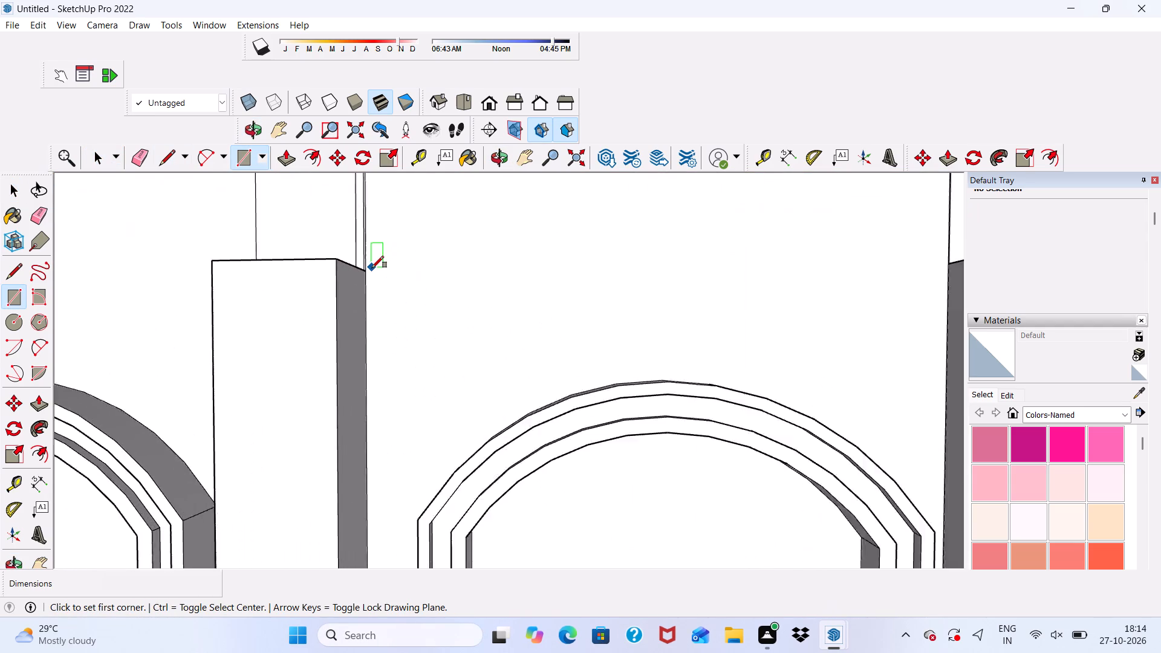
{"action": "scroll", "coordinate": [372, 268], "scroll_direction": "up", "scroll_amount": 1}
{"action": "left_click", "coordinate": [368, 270]}
{"action": "scroll", "coordinate": [410, 267], "scroll_direction": "down", "scroll_amount": 5}
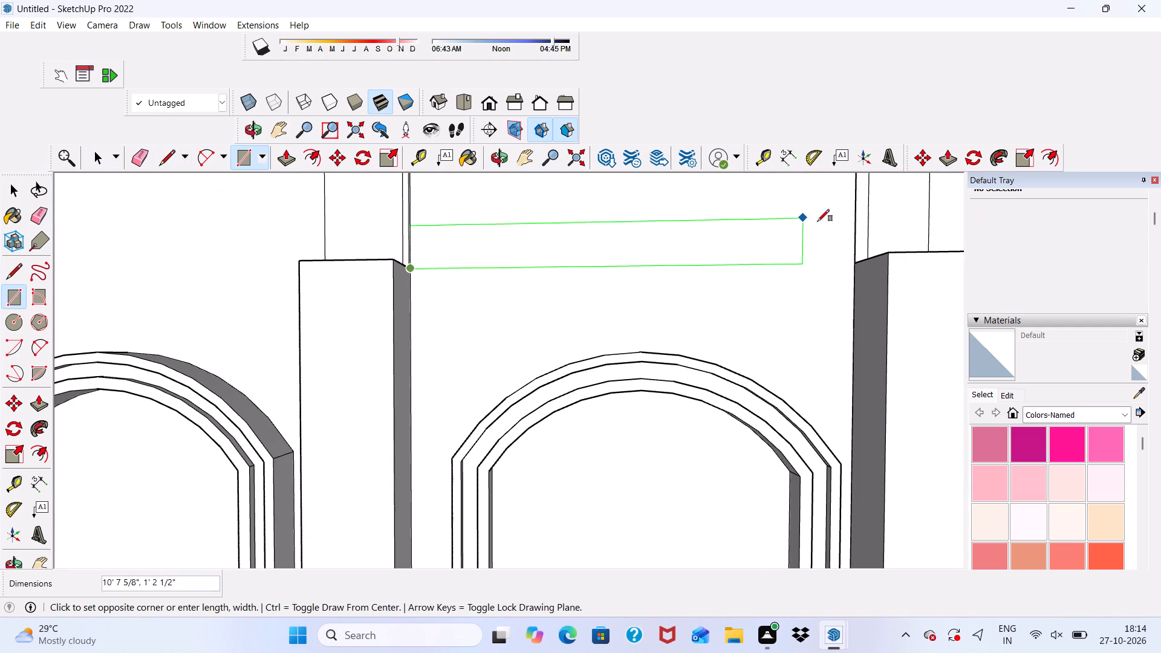
{"action": "scroll", "coordinate": [837, 258], "scroll_direction": "up", "scroll_amount": 7}
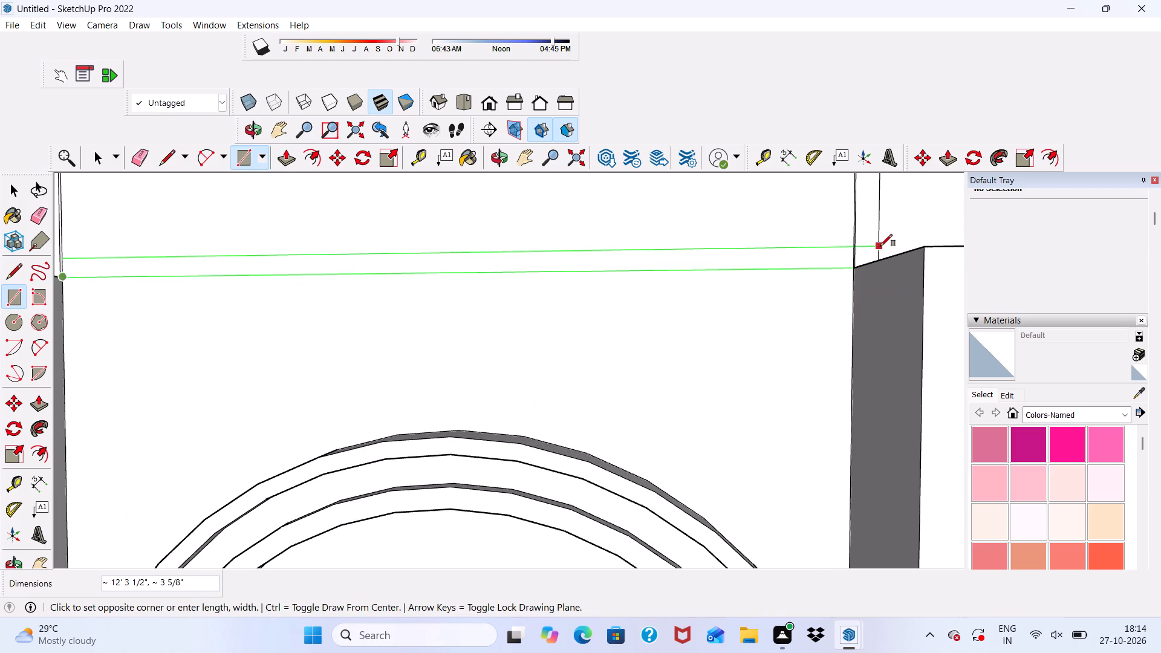
{"action": "scroll", "coordinate": [836, 229], "scroll_direction": "down", "scroll_amount": 5}
{"action": "scroll", "coordinate": [829, 295], "scroll_direction": "up", "scroll_amount": 1}
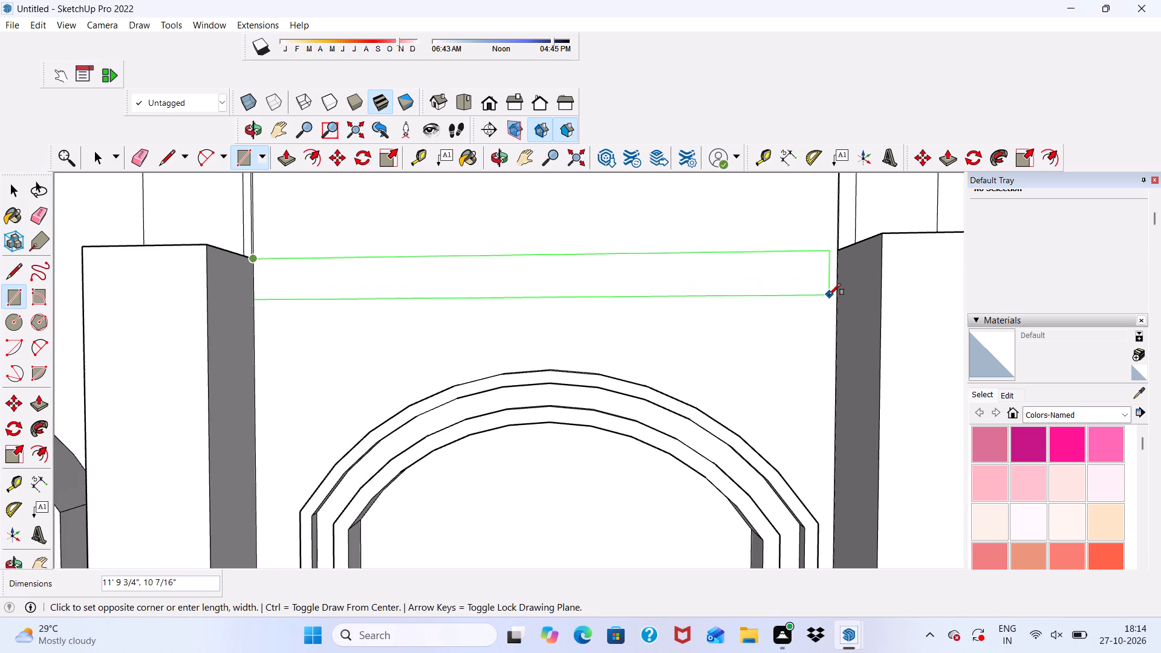
{"action": "scroll", "coordinate": [829, 295], "scroll_direction": "up", "scroll_amount": 3}
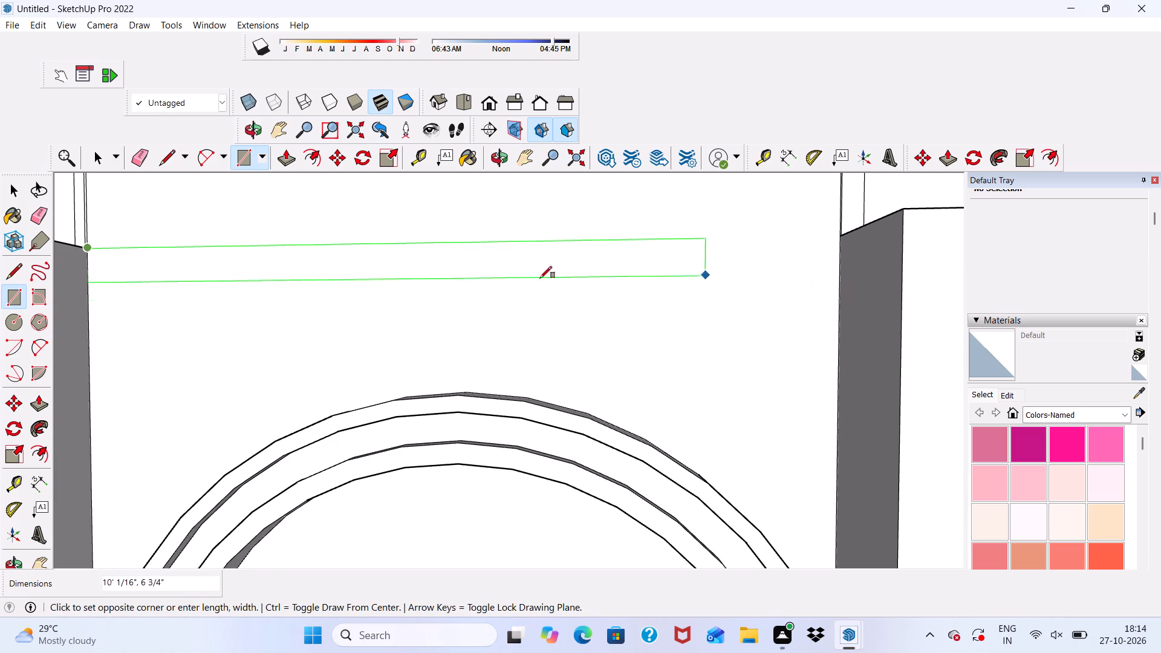
{"action": "scroll", "coordinate": [439, 299], "scroll_direction": "down", "scroll_amount": 8}
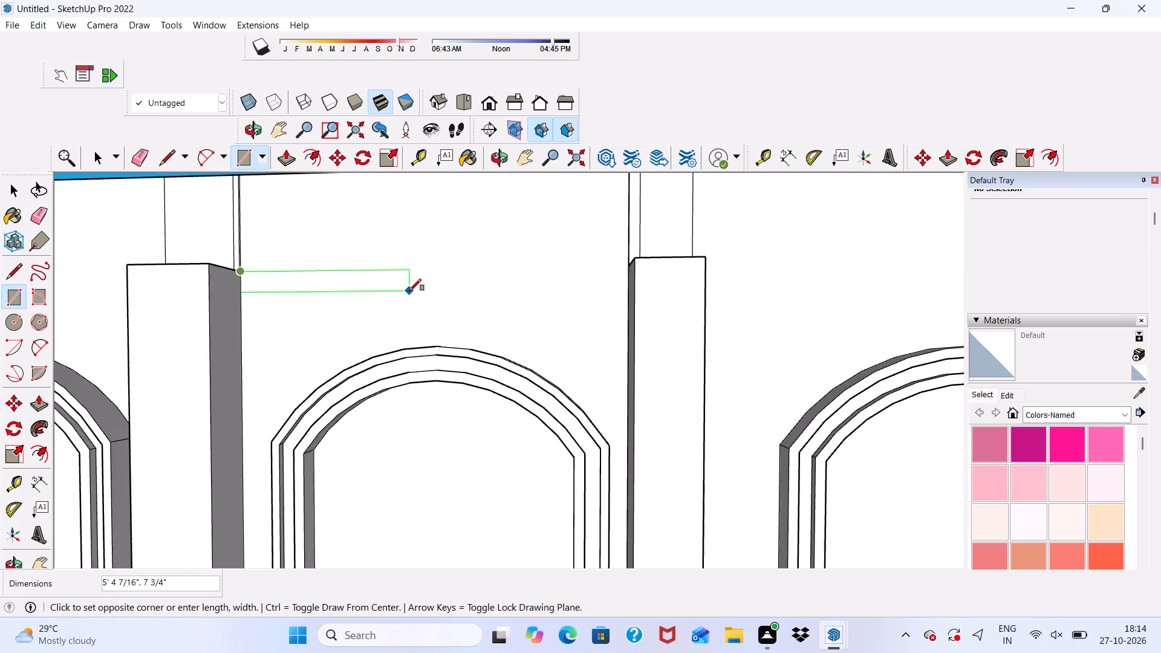
{"action": "scroll", "coordinate": [401, 267], "scroll_direction": "down", "scroll_amount": 3}
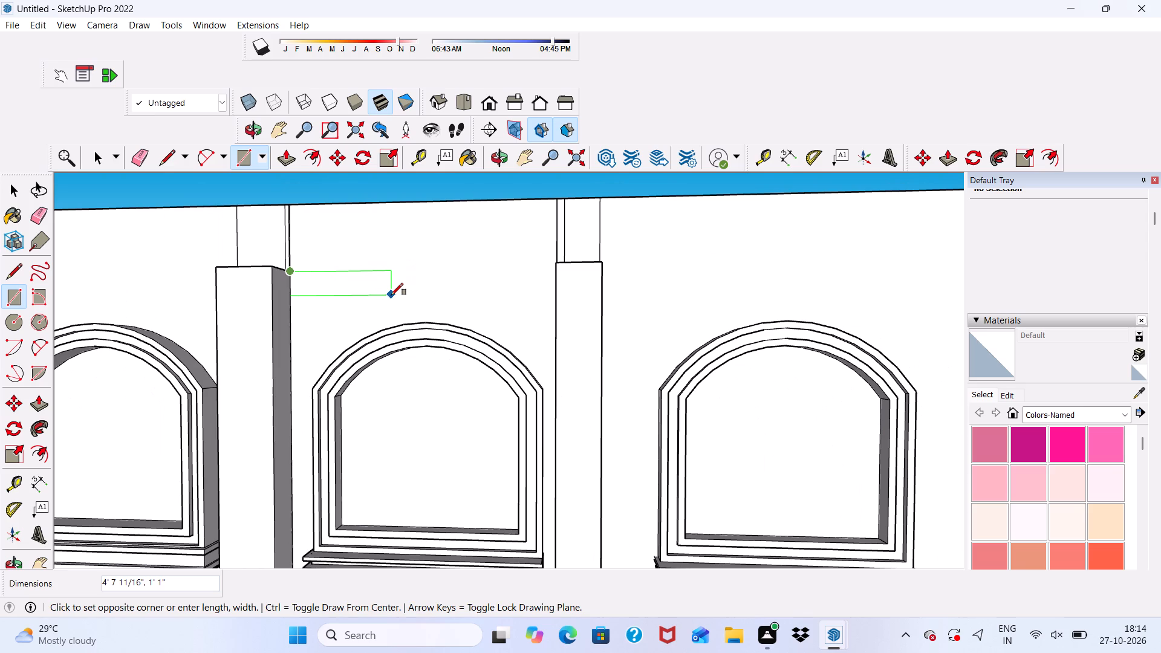
{"action": "scroll", "coordinate": [377, 302], "scroll_direction": "down", "scroll_amount": 7}
{"action": "scroll", "coordinate": [628, 308], "scroll_direction": "up", "scroll_amount": 5}
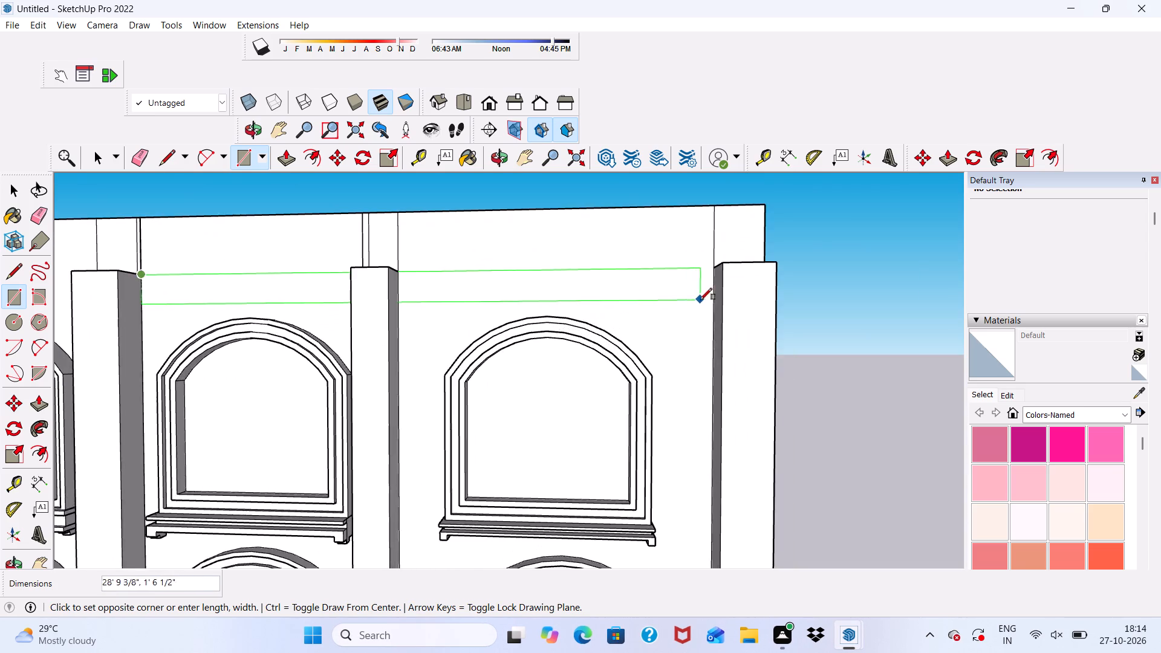
{"action": "scroll", "coordinate": [703, 299], "scroll_direction": "up", "scroll_amount": 4}
{"action": "left_click", "coordinate": [718, 293]}
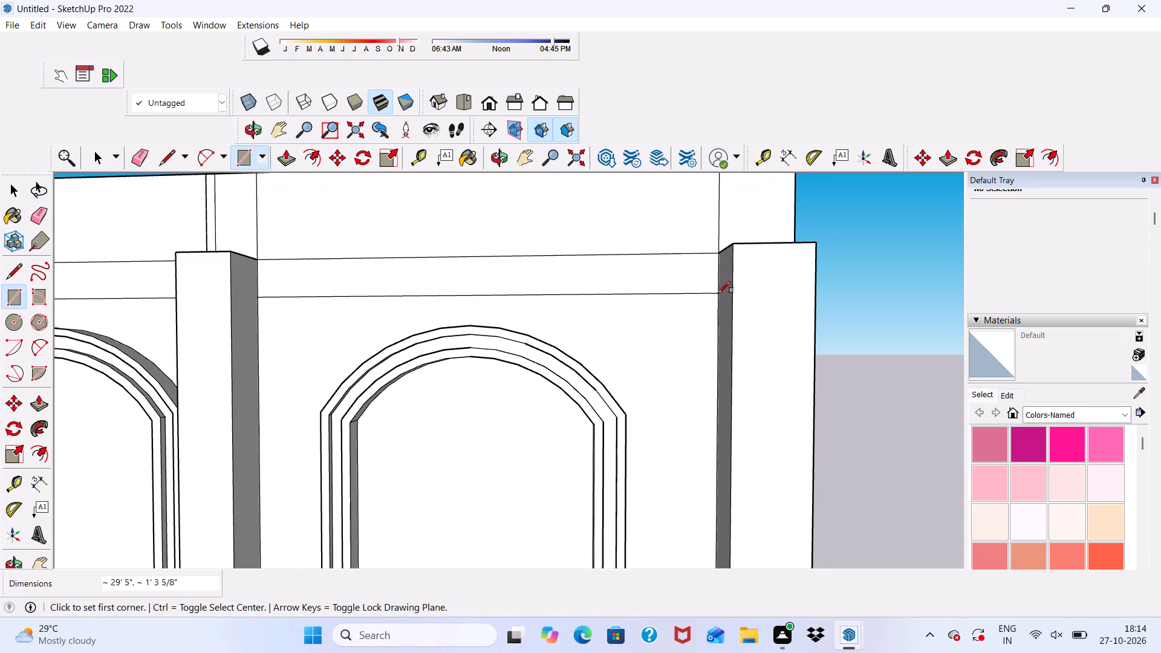
Draw a matching rectangle about 17' 3 3/16" by 1' 3 5/8" across the left bay, ending just past the second pilaster.
{"action": "scroll", "coordinate": [675, 287], "scroll_direction": "down", "scroll_amount": 8}
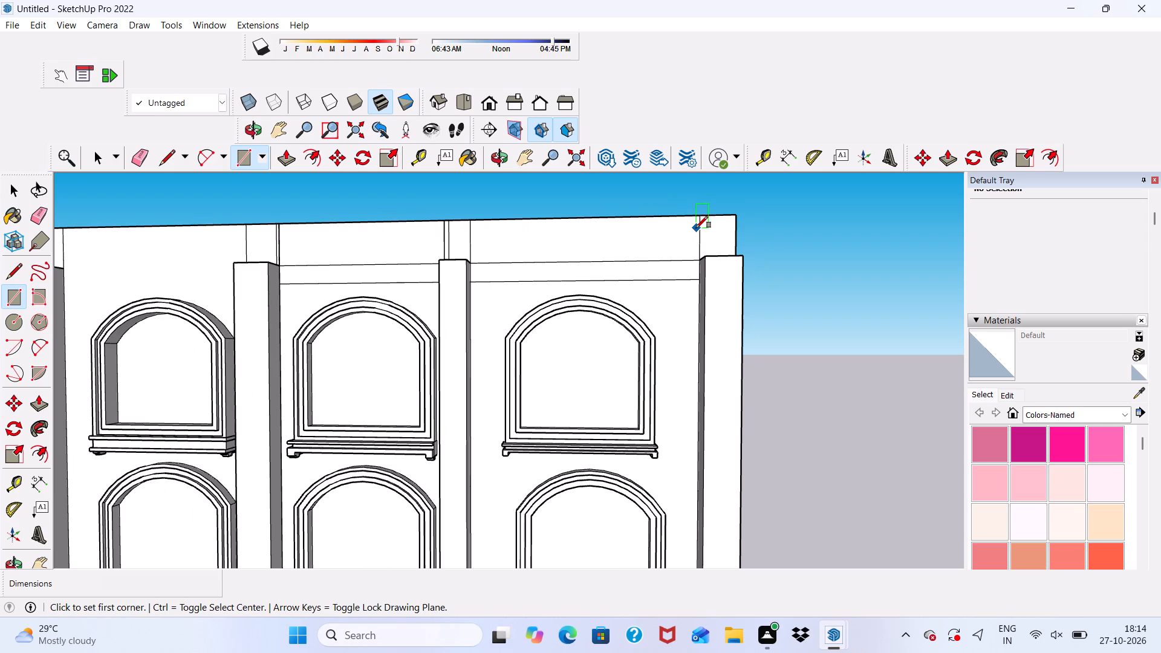
{"action": "scroll", "coordinate": [695, 217], "scroll_direction": "down", "scroll_amount": 4}
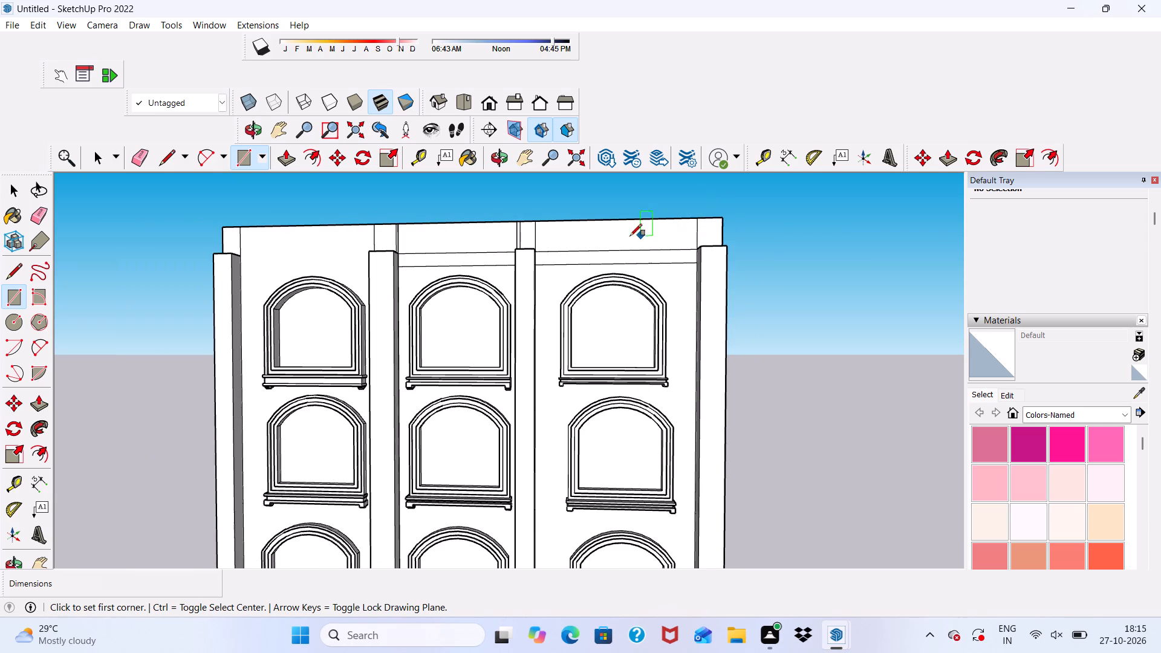
{"action": "scroll", "coordinate": [332, 278], "scroll_direction": "up", "scroll_amount": 5}
{"action": "middle_click_drag", "start_coordinate": [333, 267], "coordinate": [369, 340]}
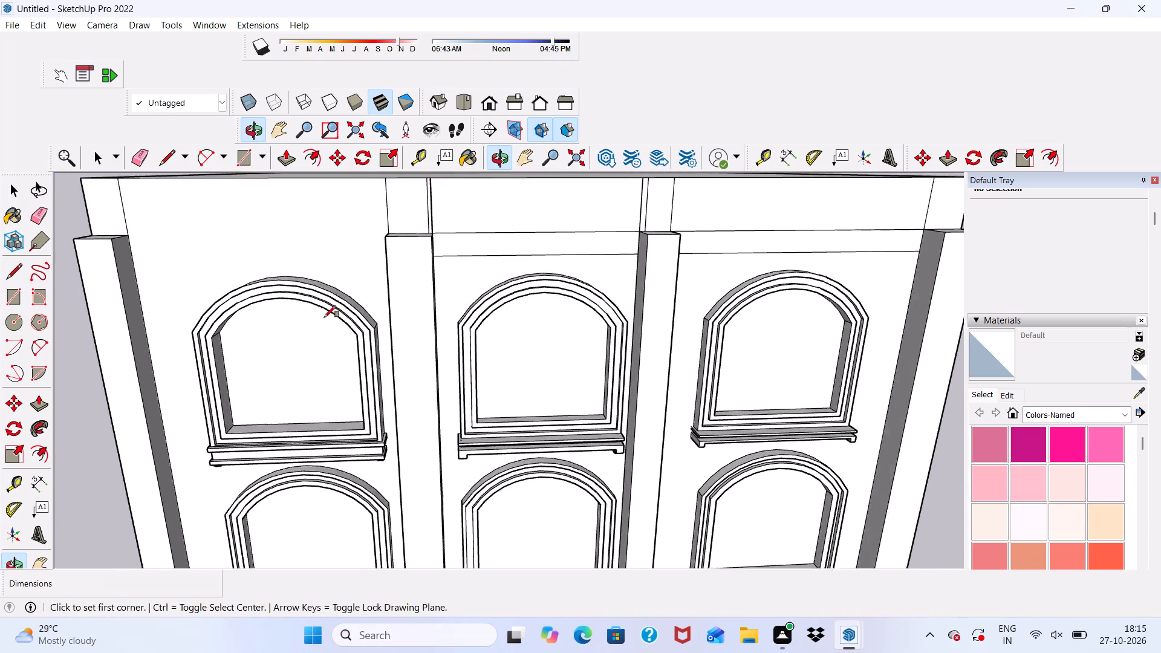
{"action": "scroll", "coordinate": [243, 267], "scroll_direction": "up", "scroll_amount": 4}
{"action": "scroll", "coordinate": [112, 231], "scroll_direction": "up", "scroll_amount": 2}
{"action": "left_click", "coordinate": [81, 223]}
{"action": "scroll", "coordinate": [122, 271], "scroll_direction": "down", "scroll_amount": 2}
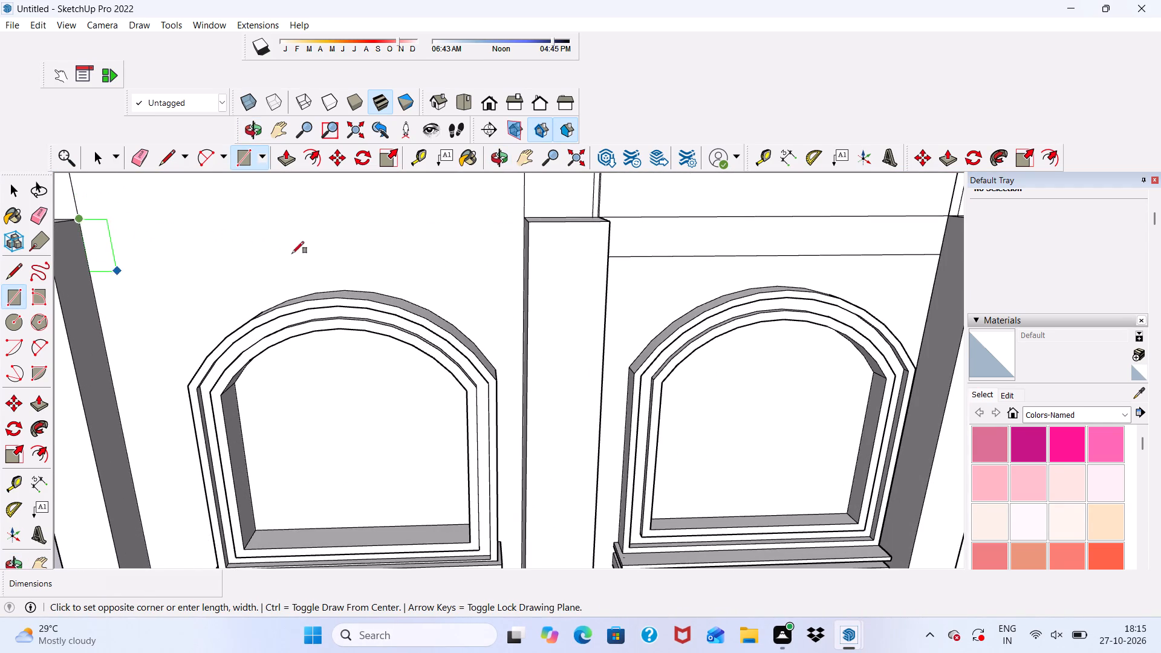
{"action": "scroll", "coordinate": [573, 256], "scroll_direction": "up", "scroll_amount": 1}
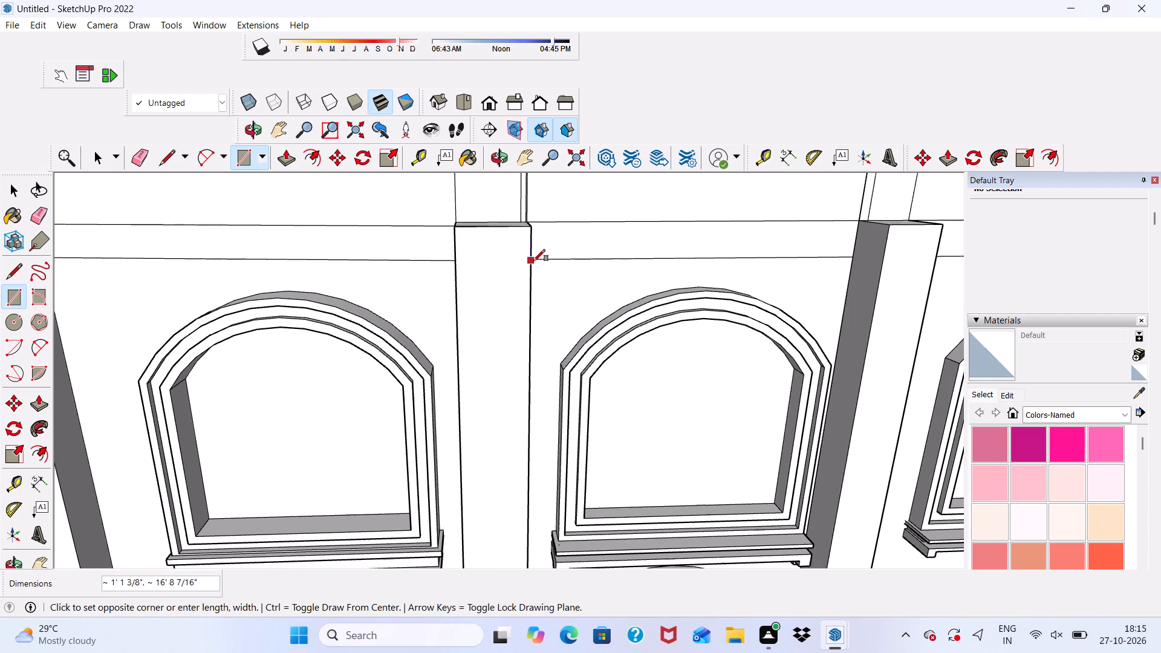
{"action": "left_click", "coordinate": [545, 260]}
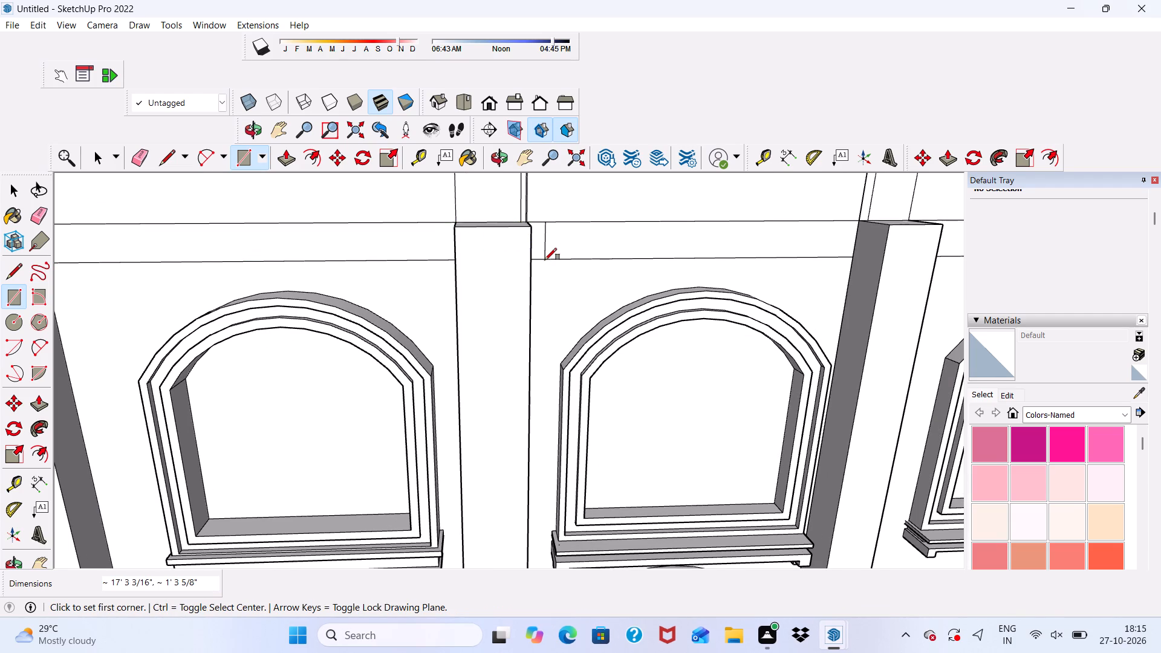
Erase the stray short vertical edge in the middle bay's band, just beside the second pilaster.
{"action": "key", "text": "space"}
{"action": "left_click", "coordinate": [140, 153]}
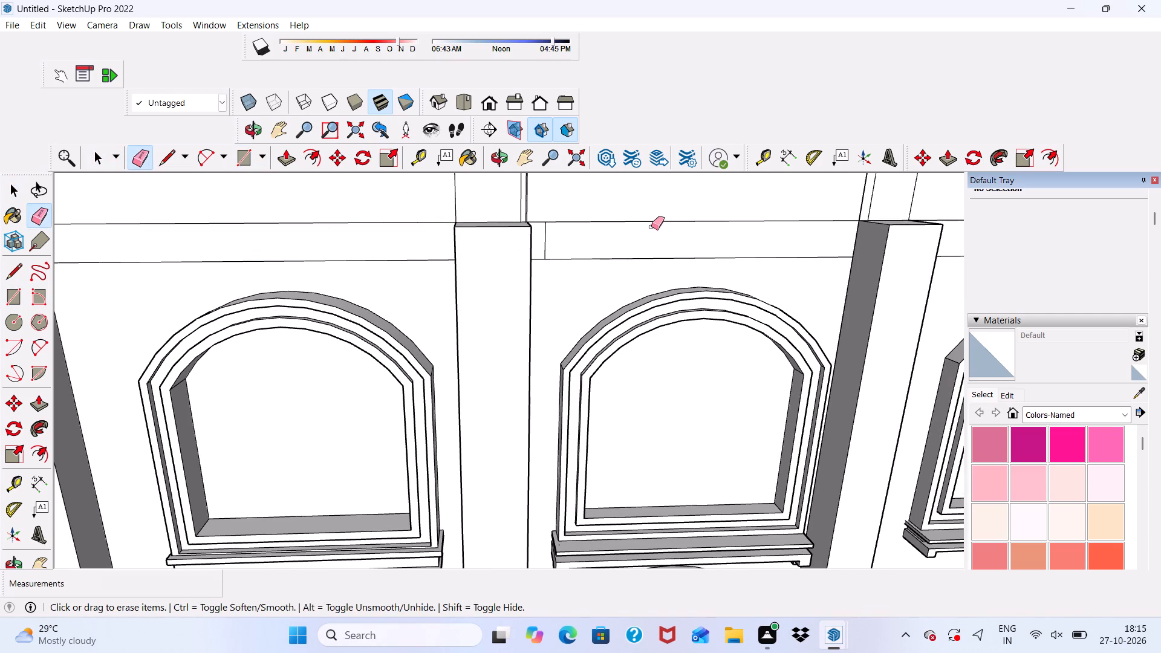
{"action": "scroll", "coordinate": [646, 235], "scroll_direction": "up", "scroll_amount": 4}
{"action": "left_click_drag", "start_coordinate": [503, 240], "coordinate": [525, 242]}
{"action": "scroll", "coordinate": [517, 239], "scroll_direction": "down", "scroll_amount": 3}
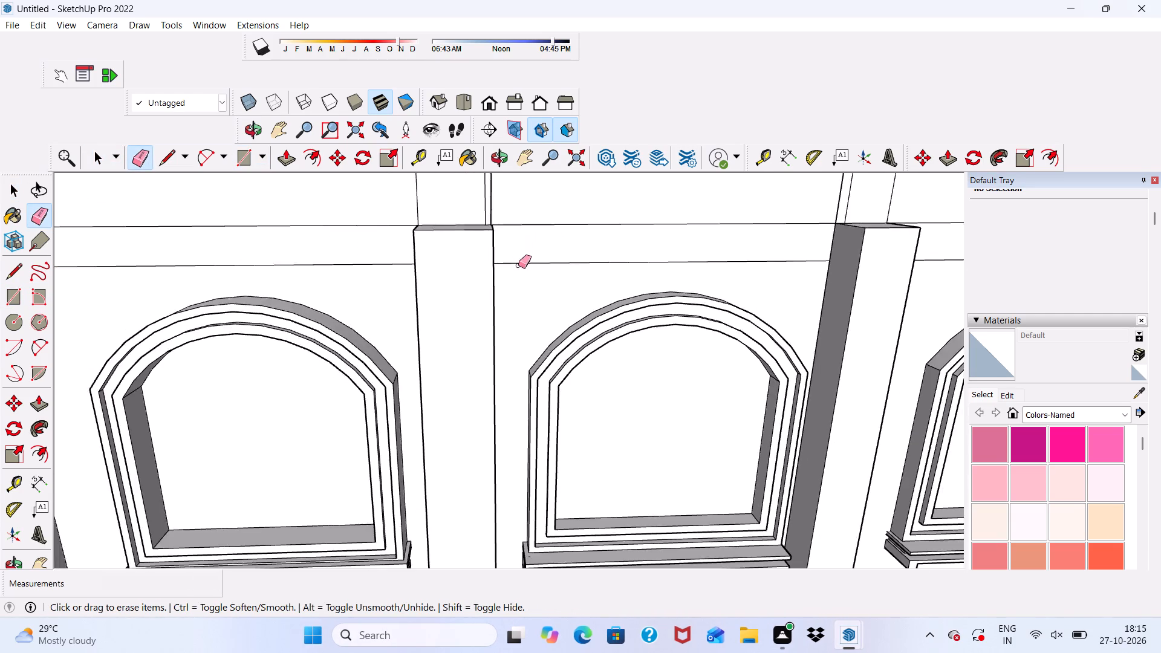
{"action": "scroll", "coordinate": [518, 265], "scroll_direction": "down", "scroll_amount": 5}
{"action": "key", "text": "space"}
Push/Pull the left bay's top band outward 1' 9", flush with the front of the pilasters.
{"action": "scroll", "coordinate": [520, 257], "scroll_direction": "down", "scroll_amount": 1}
{"action": "middle_click_drag", "start_coordinate": [520, 257], "coordinate": [469, 175]}
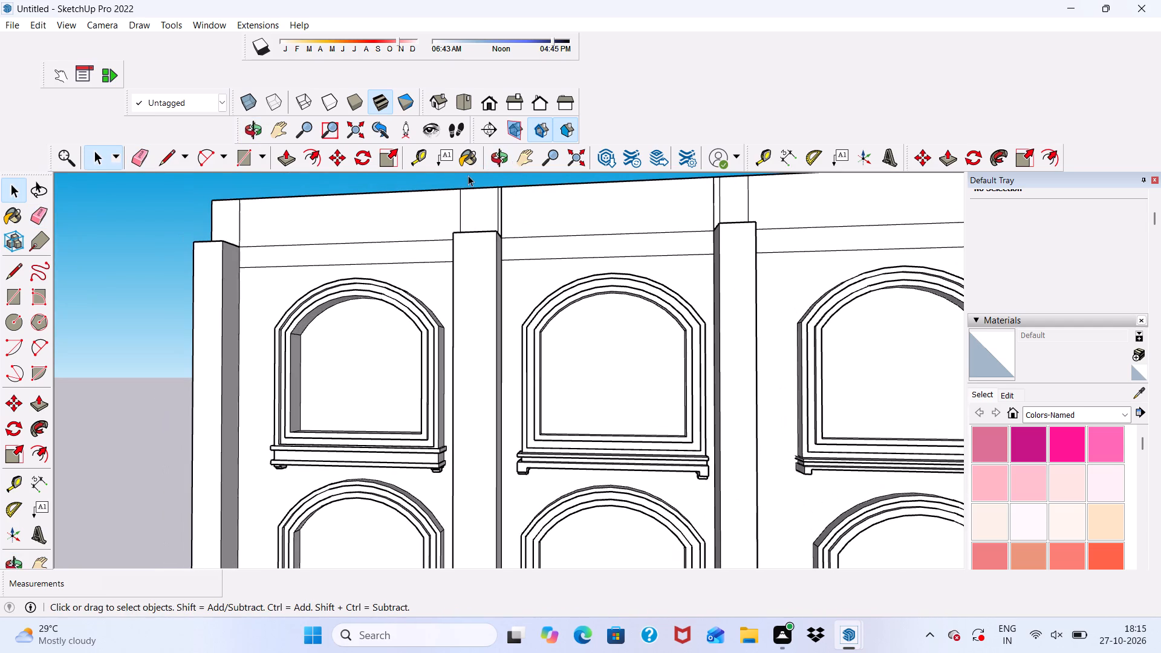
{"action": "scroll", "coordinate": [458, 184], "scroll_direction": "up", "scroll_amount": 4}
{"action": "left_click", "coordinate": [322, 299]}
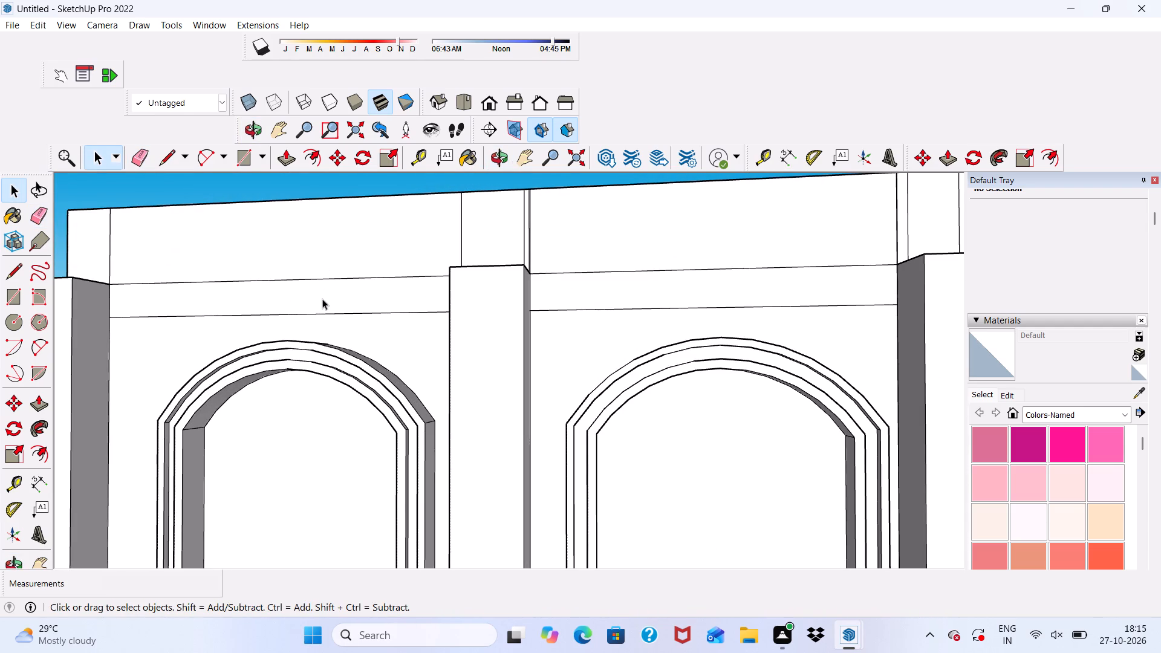
{"action": "left_click", "coordinate": [287, 160]}
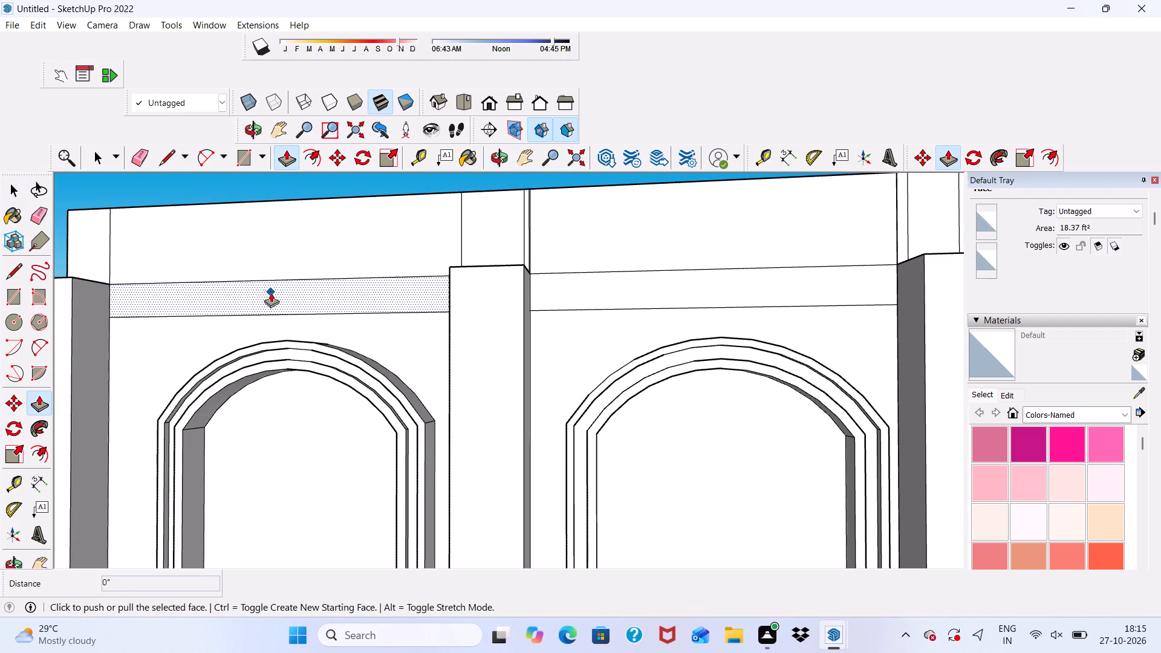
{"action": "left_click", "coordinate": [271, 293]}
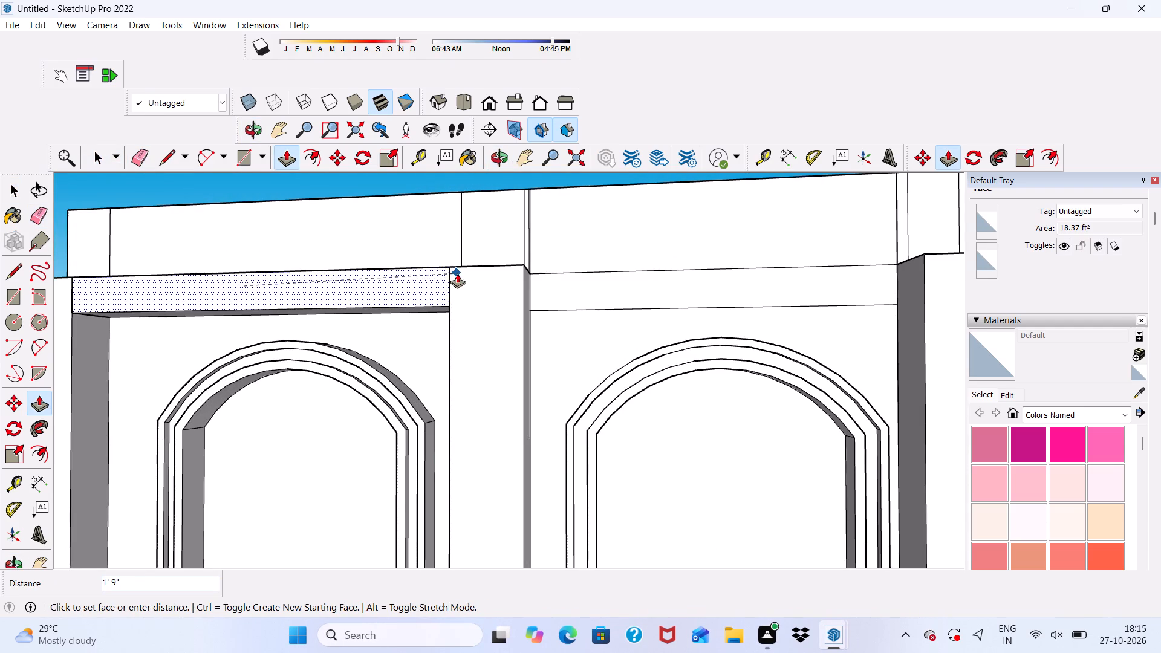
{"action": "left_click", "coordinate": [457, 273]}
Push/Pull the middle bay's top band outward 1' 9", flush with the pilaster fronts.
{"action": "scroll", "coordinate": [398, 265], "scroll_direction": "down", "scroll_amount": 5}
{"action": "scroll", "coordinate": [550, 273], "scroll_direction": "up", "scroll_amount": 3}
{"action": "key", "text": "space"}
{"action": "left_click", "coordinate": [531, 281]}
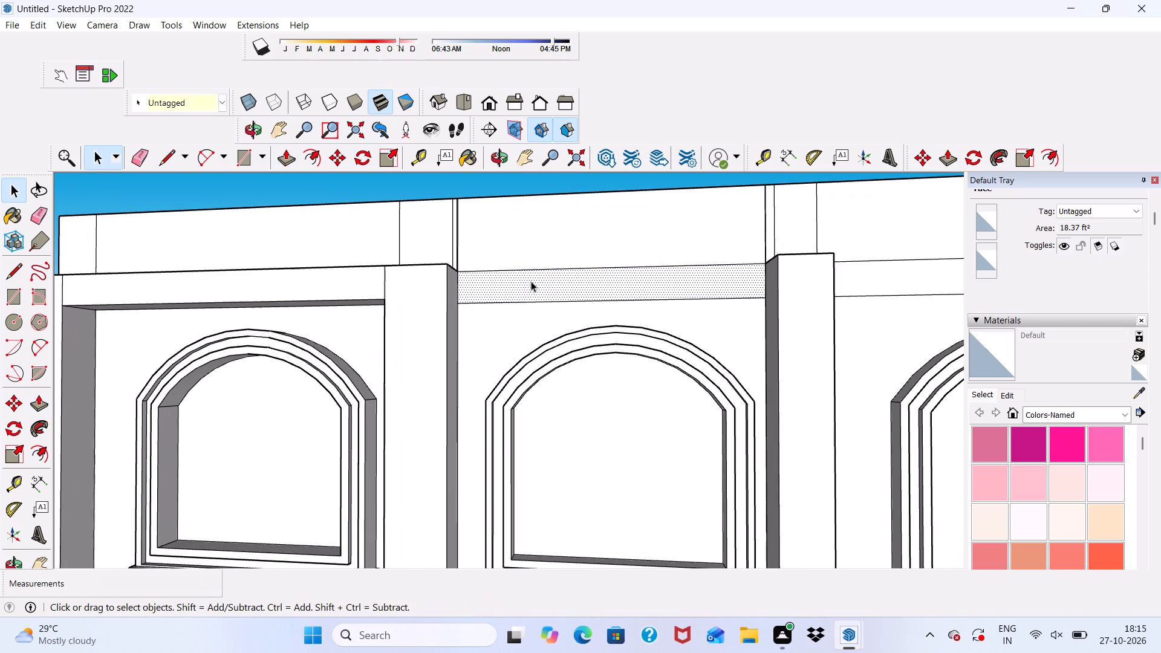
{"action": "left_click", "coordinate": [290, 158]}
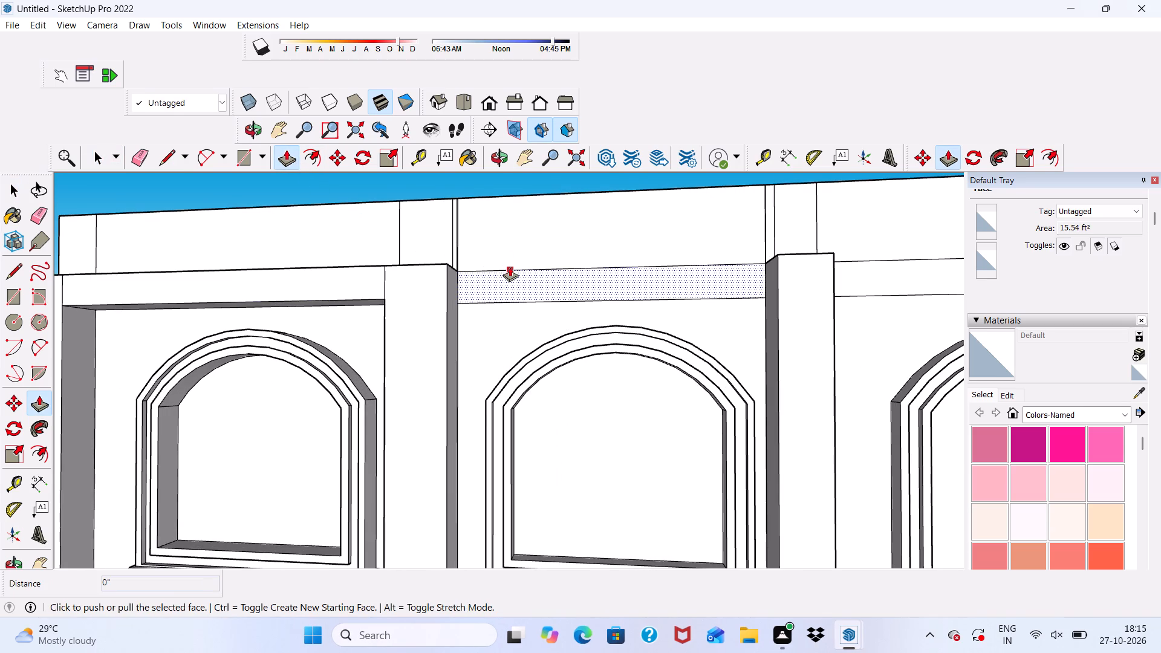
{"action": "scroll", "coordinate": [510, 267], "scroll_direction": "up", "scroll_amount": 2}
{"action": "left_click", "coordinate": [510, 272]}
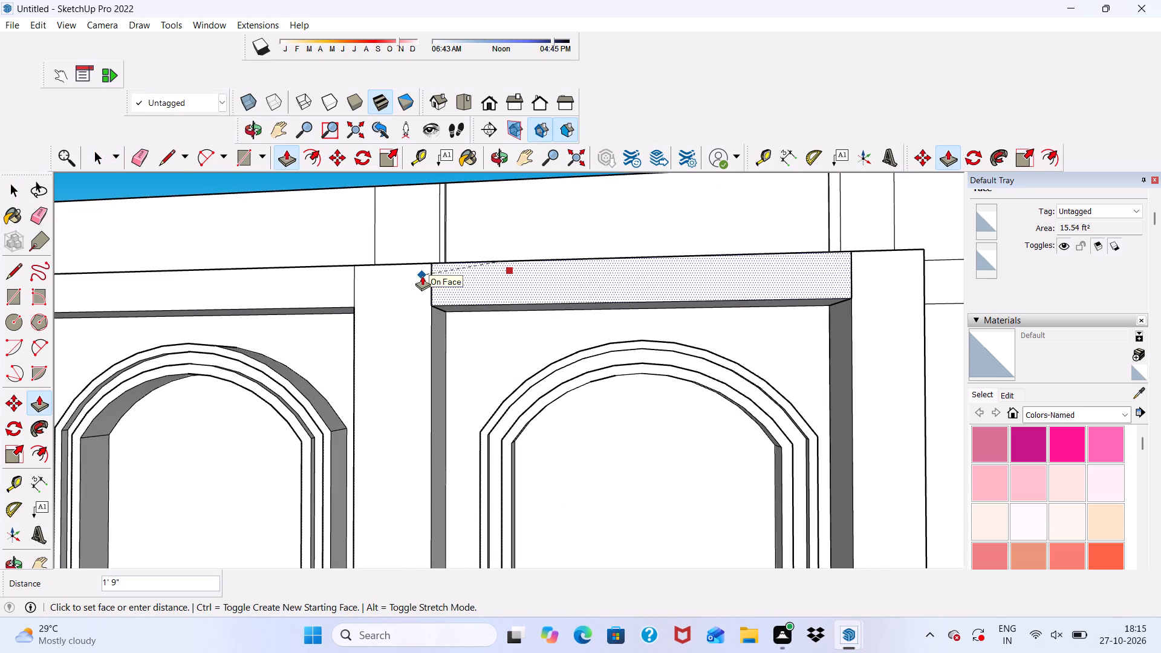
{"action": "left_click", "coordinate": [418, 281]}
Push/Pull the right bay's top band outward 1' 9", flush with the pilaster fronts.
{"action": "scroll", "coordinate": [418, 282], "scroll_direction": "down", "scroll_amount": 14}
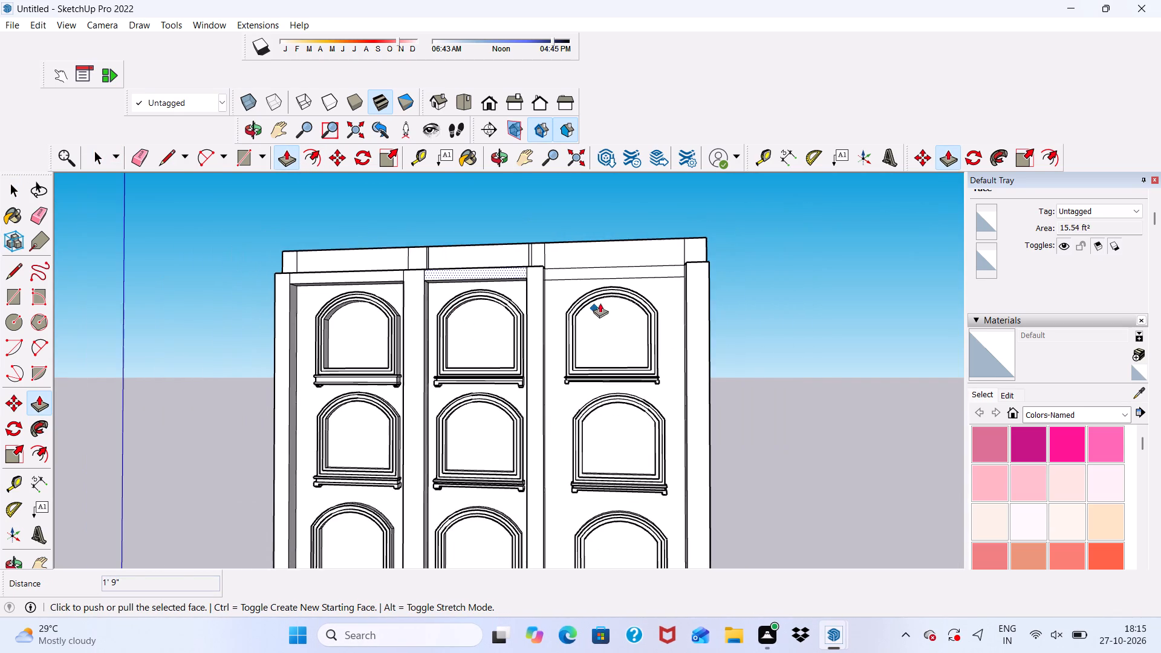
{"action": "scroll", "coordinate": [584, 279], "scroll_direction": "up", "scroll_amount": 4}
{"action": "key", "text": "space"}
{"action": "left_click", "coordinate": [850, 272]}
{"action": "scroll", "coordinate": [613, 270], "scroll_direction": "up", "scroll_amount": 3}
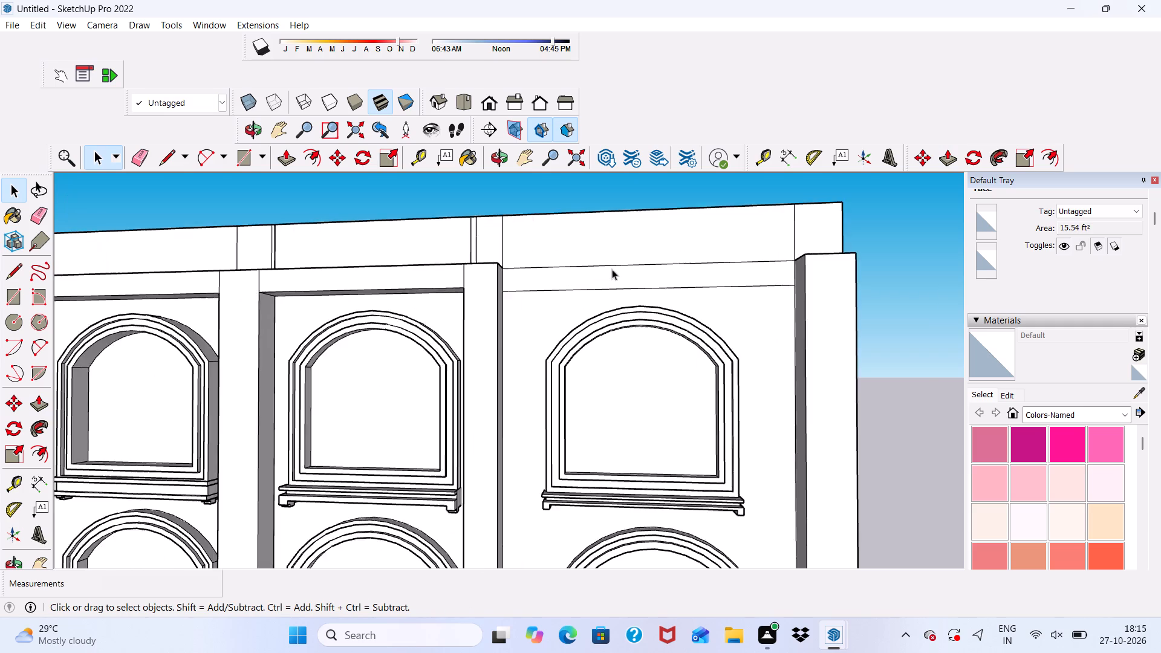
{"action": "scroll", "coordinate": [612, 269], "scroll_direction": "up", "scroll_amount": 5}
{"action": "left_click", "coordinate": [554, 283]}
{"action": "left_click", "coordinate": [284, 155]}
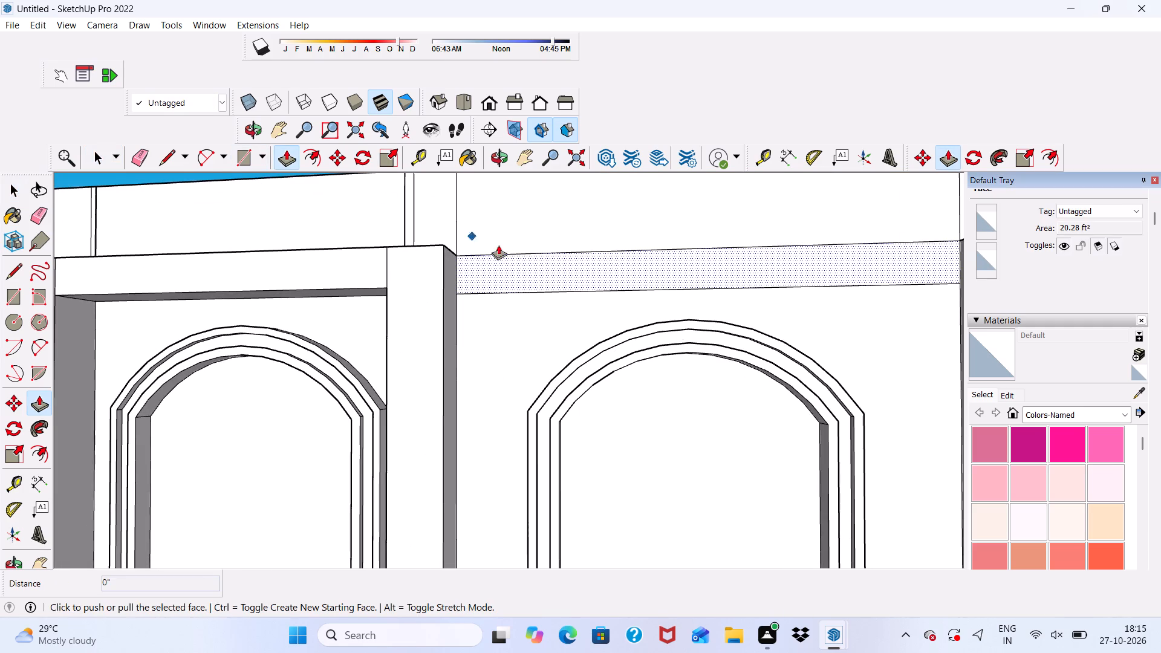
{"action": "left_click", "coordinate": [512, 265]}
{"action": "left_click", "coordinate": [421, 301]}
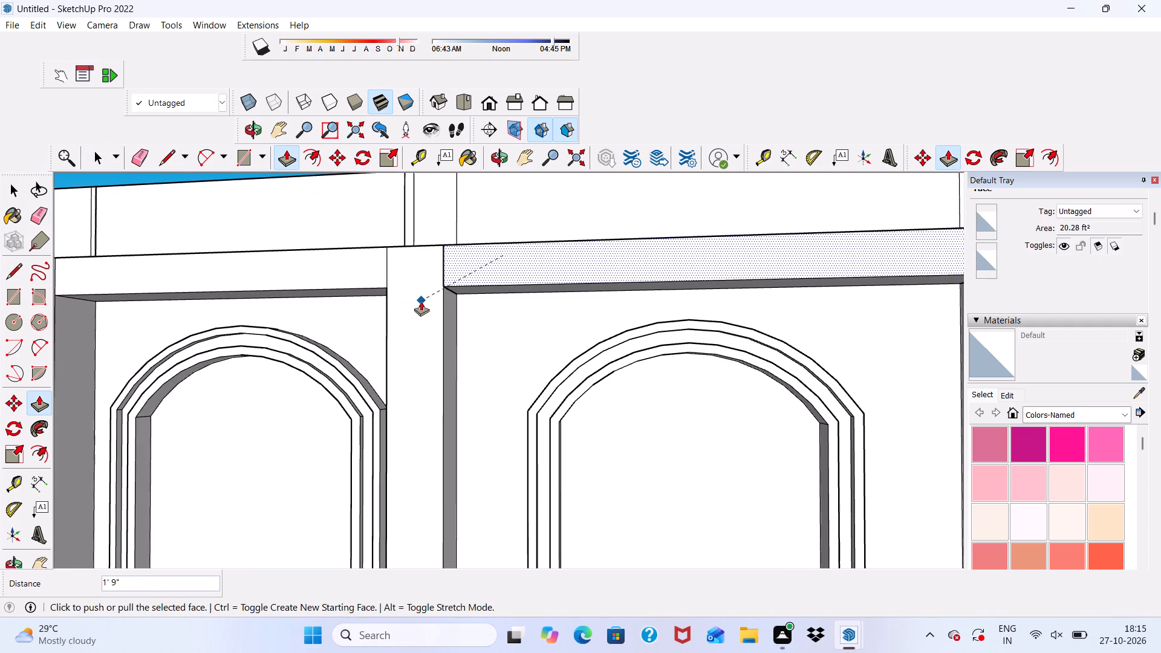
Erase the two short vertical seam edges where the top band meets the pilaster between the middle and right bays.
{"action": "left_click", "coordinate": [141, 155]}
{"action": "scroll", "coordinate": [482, 299], "scroll_direction": "up", "scroll_amount": 2}
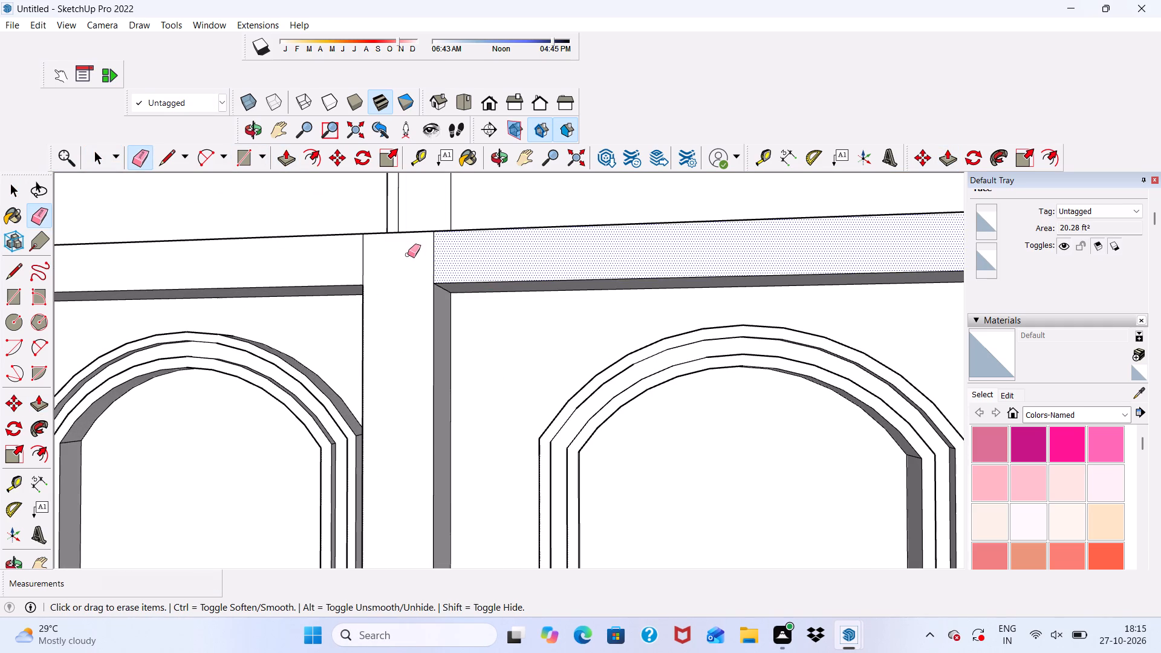
{"action": "left_click_drag", "start_coordinate": [418, 255], "coordinate": [452, 254]}
{"action": "left_click_drag", "start_coordinate": [348, 254], "coordinate": [397, 254]}
{"action": "scroll", "coordinate": [397, 255], "scroll_direction": "down", "scroll_amount": 5}
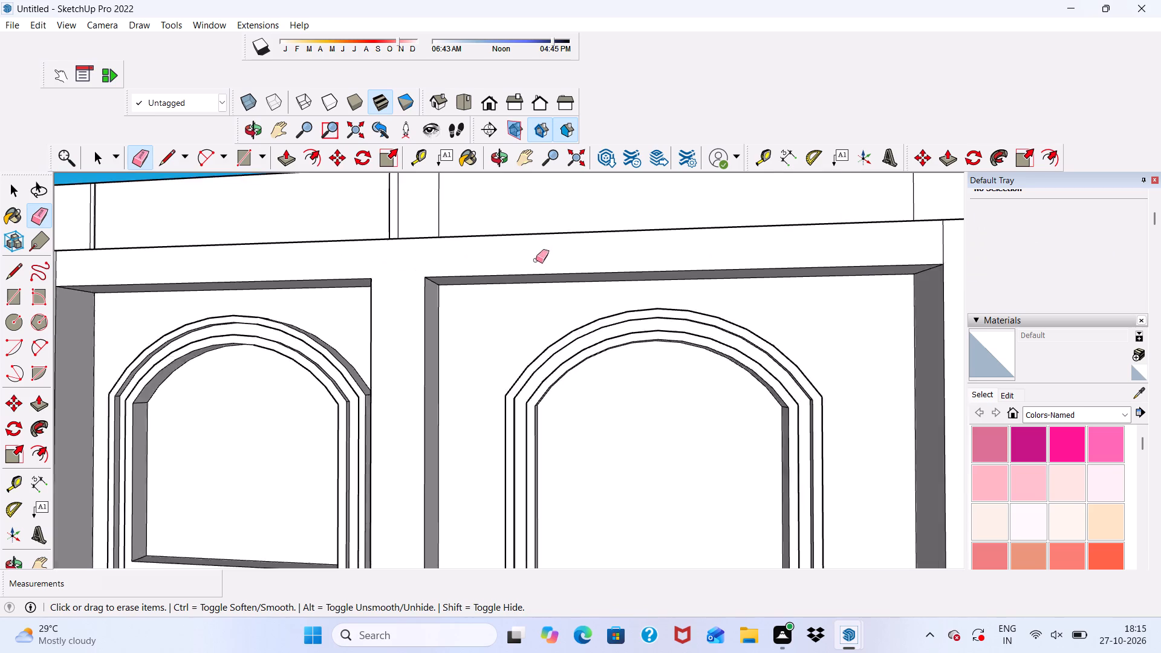
Erase the short vertical seam edge between the right bay's top band and the right-end pilaster.
{"action": "scroll", "coordinate": [536, 260], "scroll_direction": "down", "scroll_amount": 8}
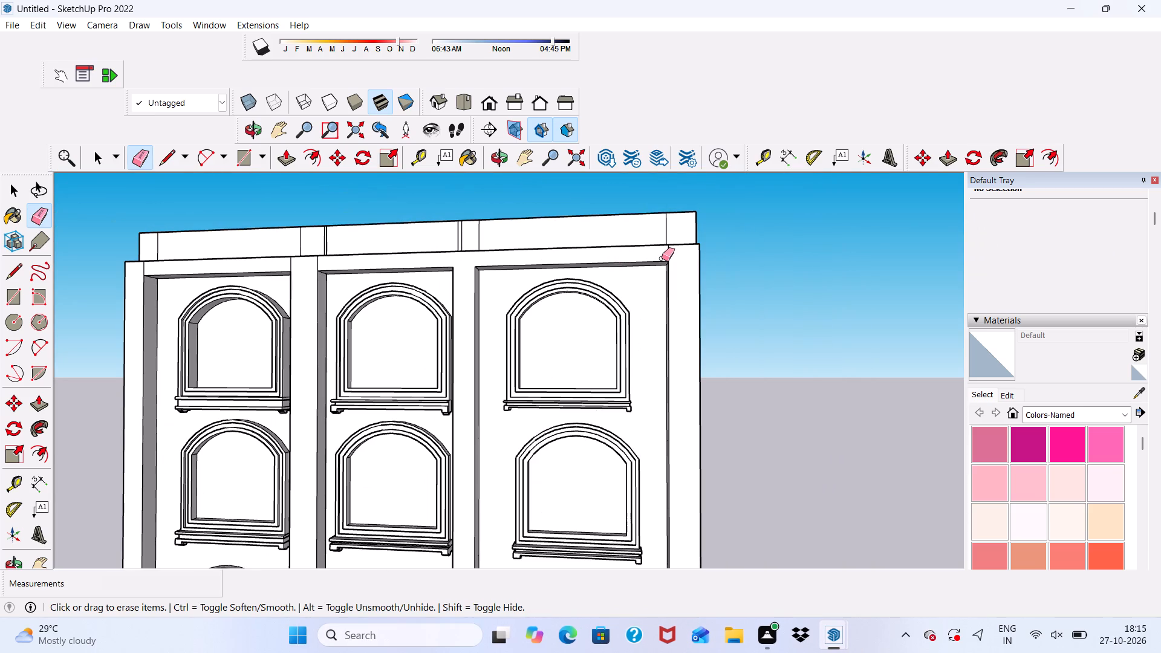
{"action": "scroll", "coordinate": [662, 258], "scroll_direction": "up", "scroll_amount": 5}
{"action": "left_click_drag", "start_coordinate": [663, 243], "coordinate": [690, 244]}
{"action": "left_click_drag", "start_coordinate": [663, 241], "coordinate": [666, 247]}
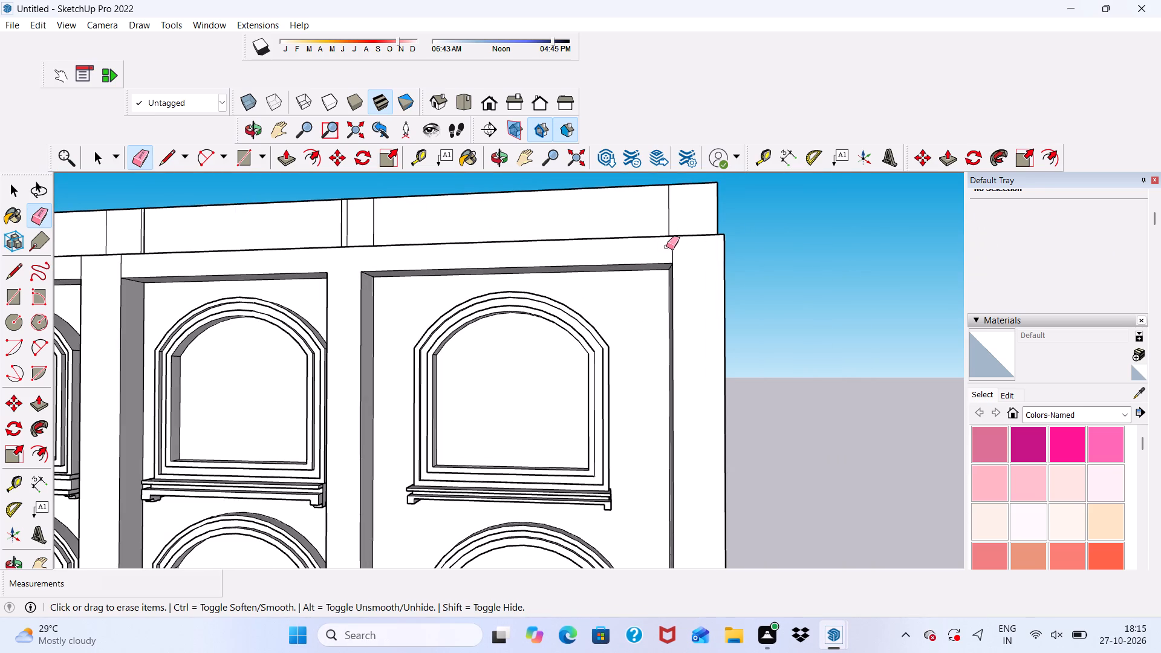
{"action": "left_click_drag", "start_coordinate": [666, 247], "coordinate": [694, 245]}
Erase the two short vertical seam edges where the top band meets the pilaster between the left and middle bays.
{"action": "scroll", "coordinate": [689, 238], "scroll_direction": "down", "scroll_amount": 12}
{"action": "scroll", "coordinate": [395, 272], "scroll_direction": "up", "scroll_amount": 5}
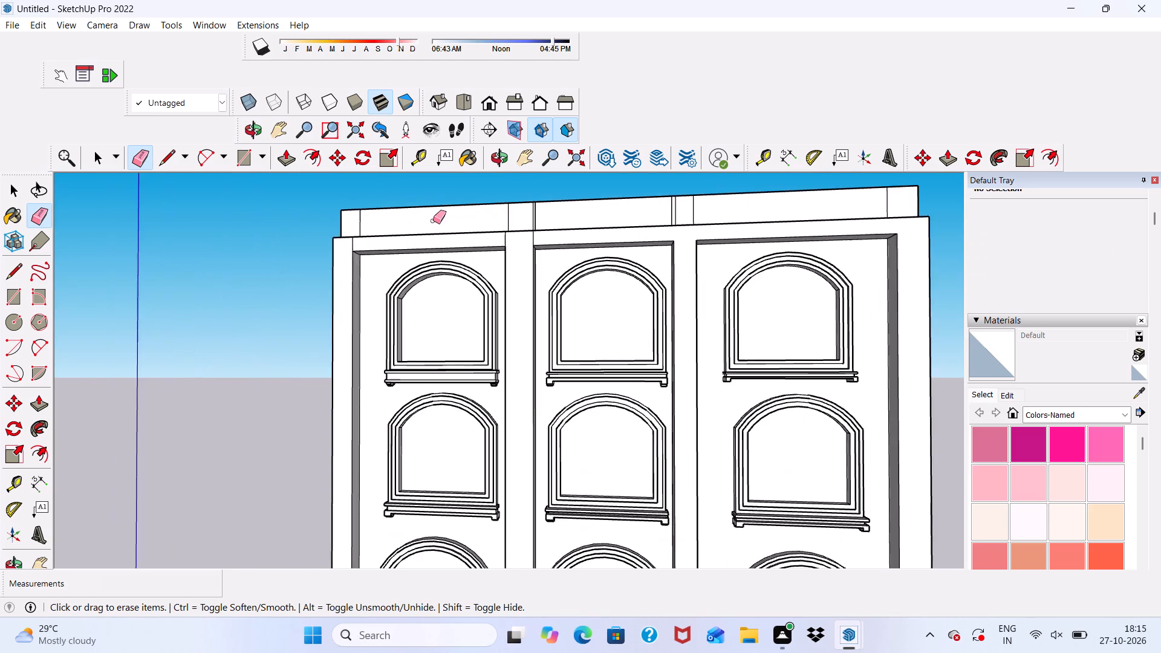
{"action": "scroll", "coordinate": [542, 231], "scroll_direction": "up", "scroll_amount": 5}
{"action": "scroll", "coordinate": [544, 231], "scroll_direction": "down", "scroll_amount": 2}
{"action": "scroll", "coordinate": [538, 232], "scroll_direction": "up", "scroll_amount": 3}
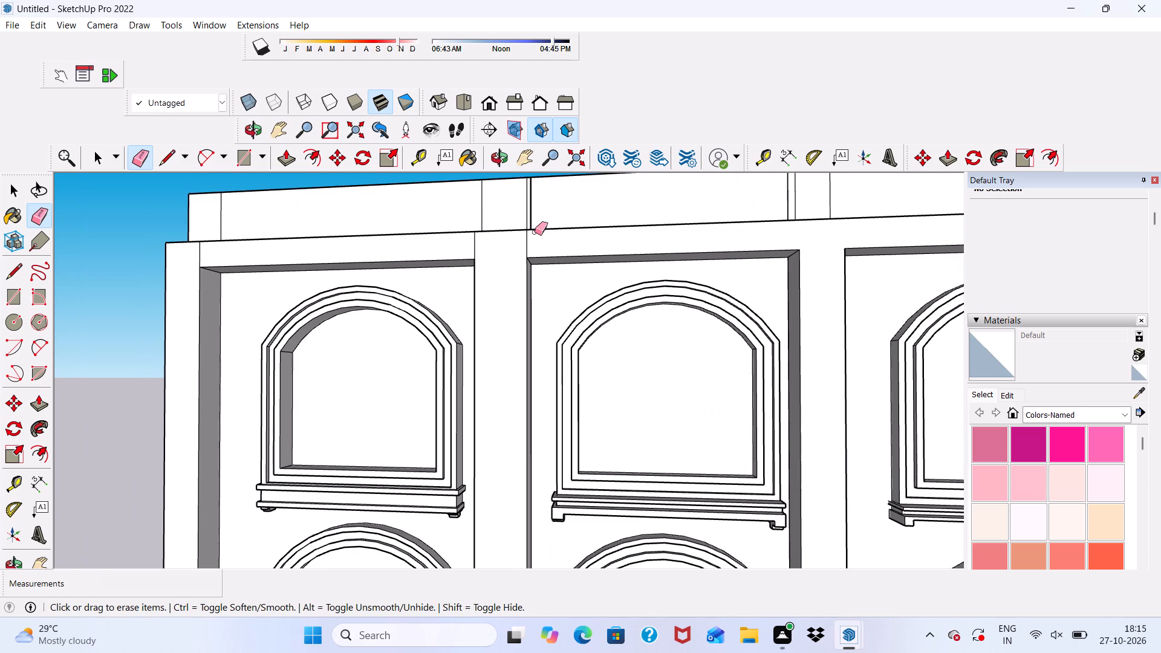
{"action": "scroll", "coordinate": [535, 232], "scroll_direction": "up", "scroll_amount": 4}
{"action": "left_click_drag", "start_coordinate": [512, 233], "coordinate": [534, 244]}
{"action": "left_click", "coordinate": [534, 244]}
{"action": "scroll", "coordinate": [414, 246], "scroll_direction": "up", "scroll_amount": 2}
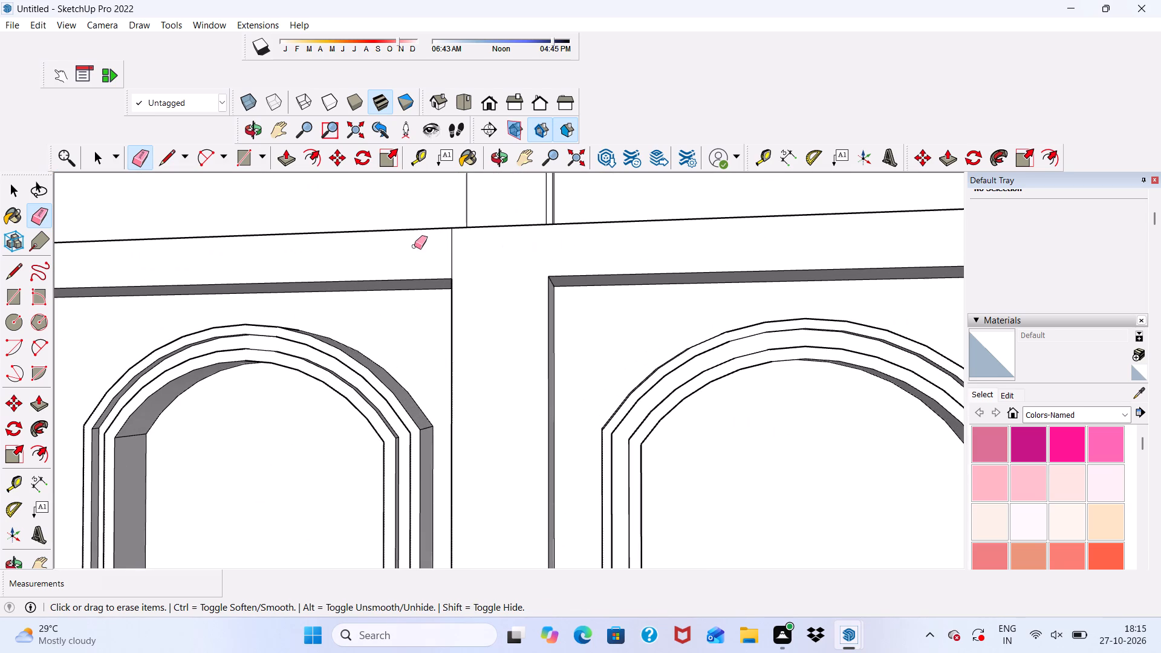
{"action": "left_click_drag", "start_coordinate": [425, 244], "coordinate": [472, 249]}
{"action": "scroll", "coordinate": [472, 249], "scroll_direction": "down", "scroll_amount": 16}
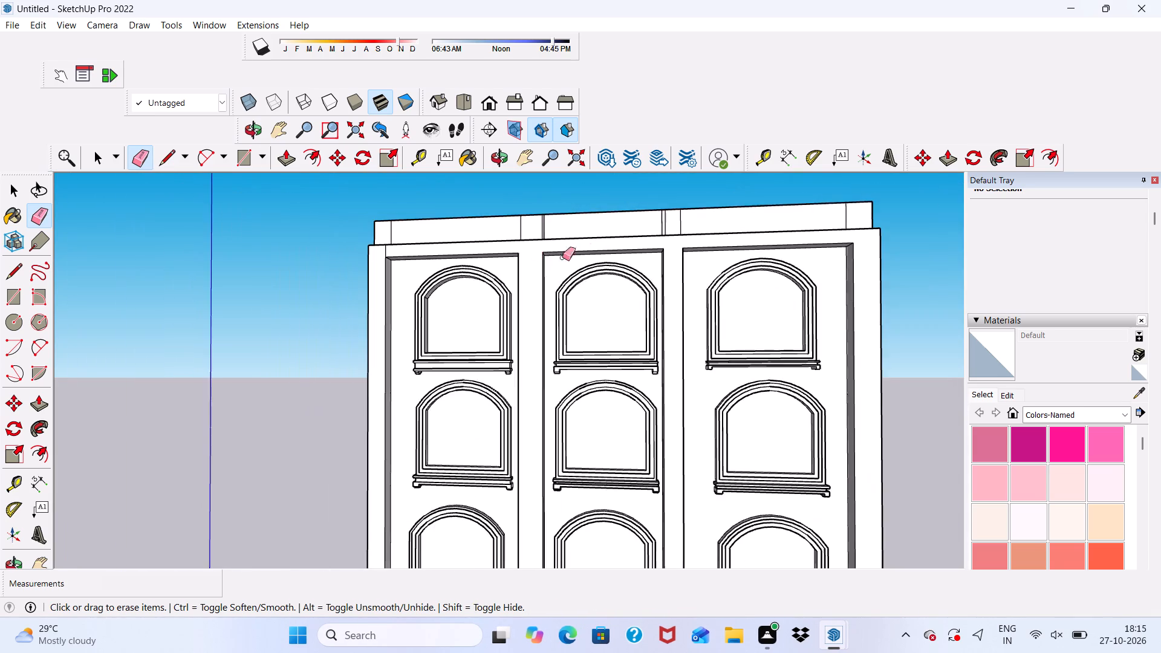
Erase the short vertical seam edge between the left-end pilaster and the left bay's top band.
{"action": "scroll", "coordinate": [315, 257], "scroll_direction": "up", "scroll_amount": 16}
{"action": "scroll", "coordinate": [388, 280], "scroll_direction": "down", "scroll_amount": 1}
{"action": "left_click_drag", "start_coordinate": [397, 280], "coordinate": [412, 285]}
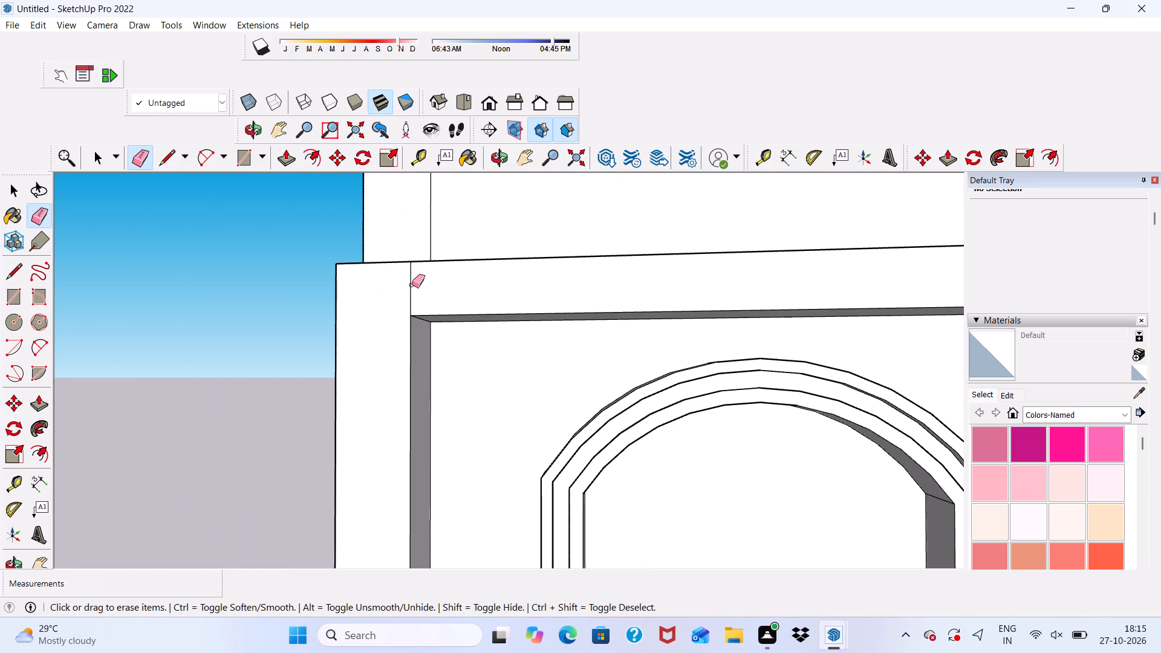
{"action": "left_click_drag", "start_coordinate": [412, 285], "coordinate": [415, 286]}
{"action": "left_click", "coordinate": [415, 286]}
{"action": "scroll", "coordinate": [379, 279], "scroll_direction": "down", "scroll_amount": 4}
{"action": "key", "text": "space"}
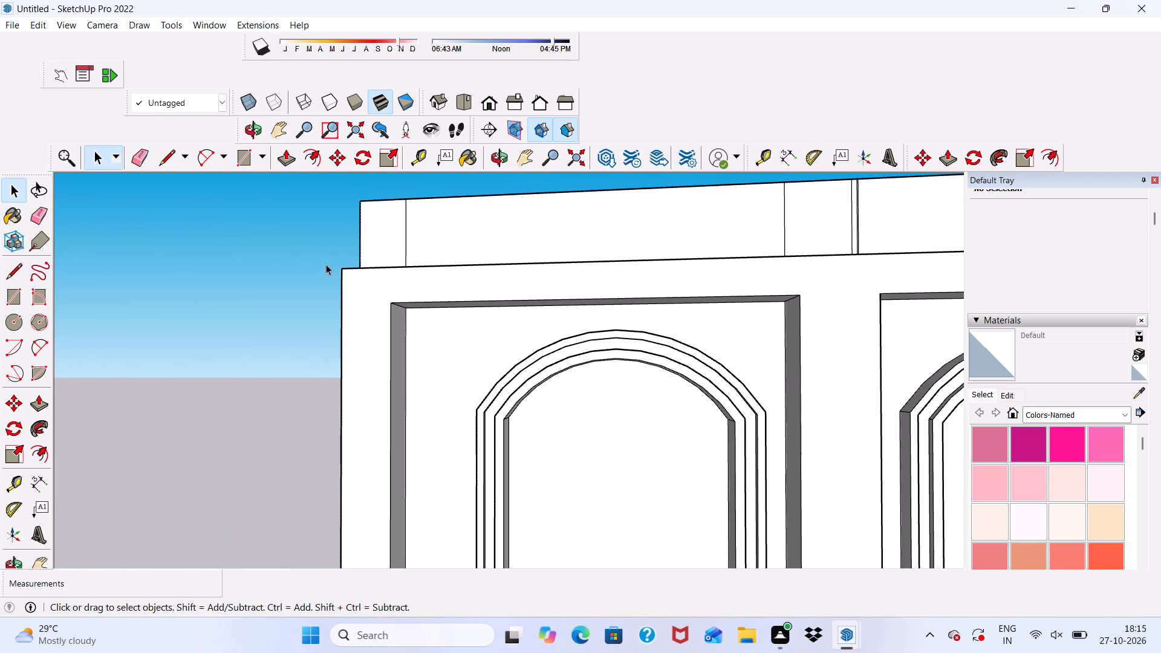
Push/Pull the middle panel of the raised top outward 1' 9", flush with the front of the band below.
{"action": "scroll", "coordinate": [326, 264], "scroll_direction": "down", "scroll_amount": 10}
{"action": "middle_click_drag", "start_coordinate": [450, 266], "coordinate": [542, 395]}
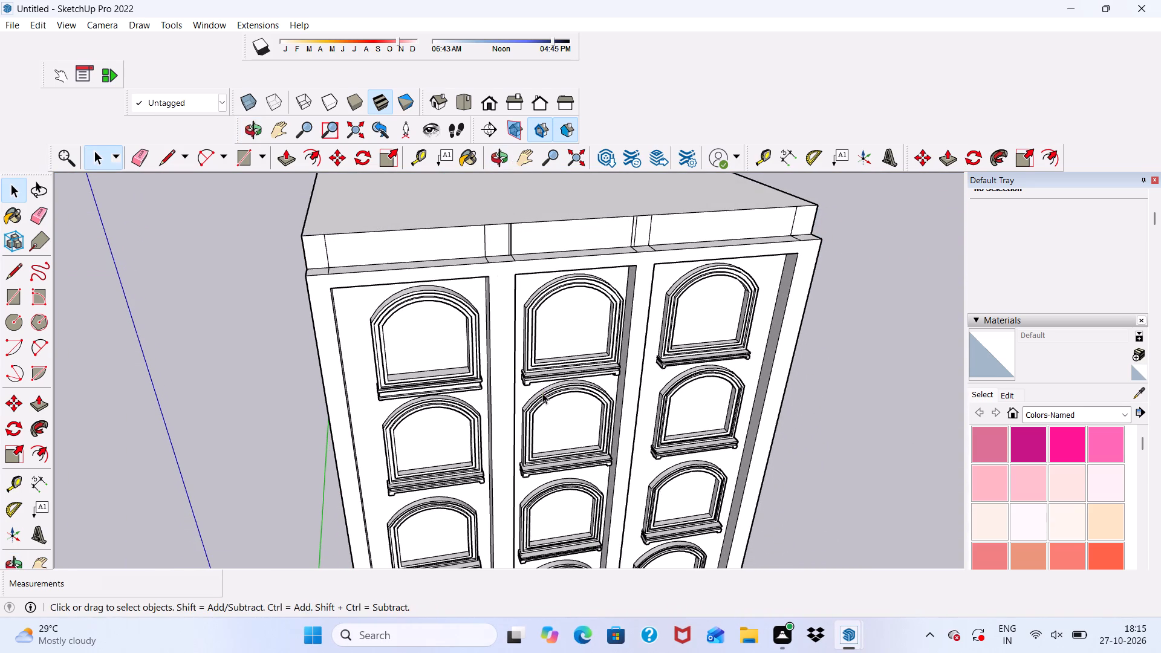
{"action": "scroll", "coordinate": [496, 284], "scroll_direction": "up", "scroll_amount": 4}
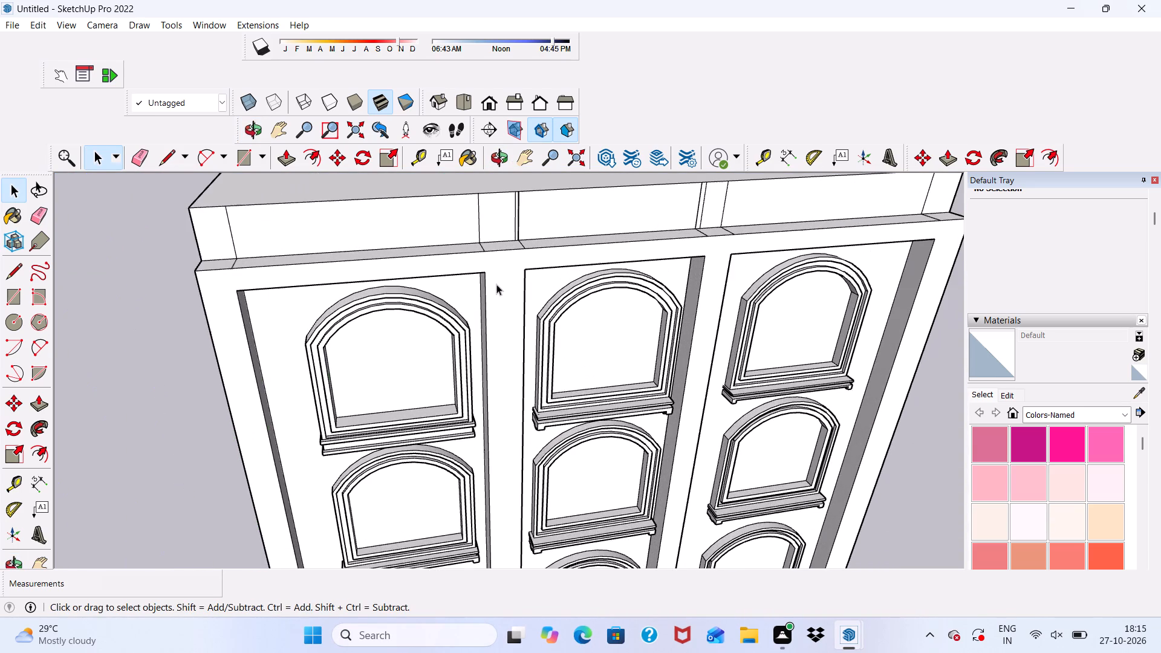
{"action": "scroll", "coordinate": [483, 285], "scroll_direction": "up", "scroll_amount": 3}
{"action": "scroll", "coordinate": [476, 247], "scroll_direction": "down", "scroll_amount": 8}
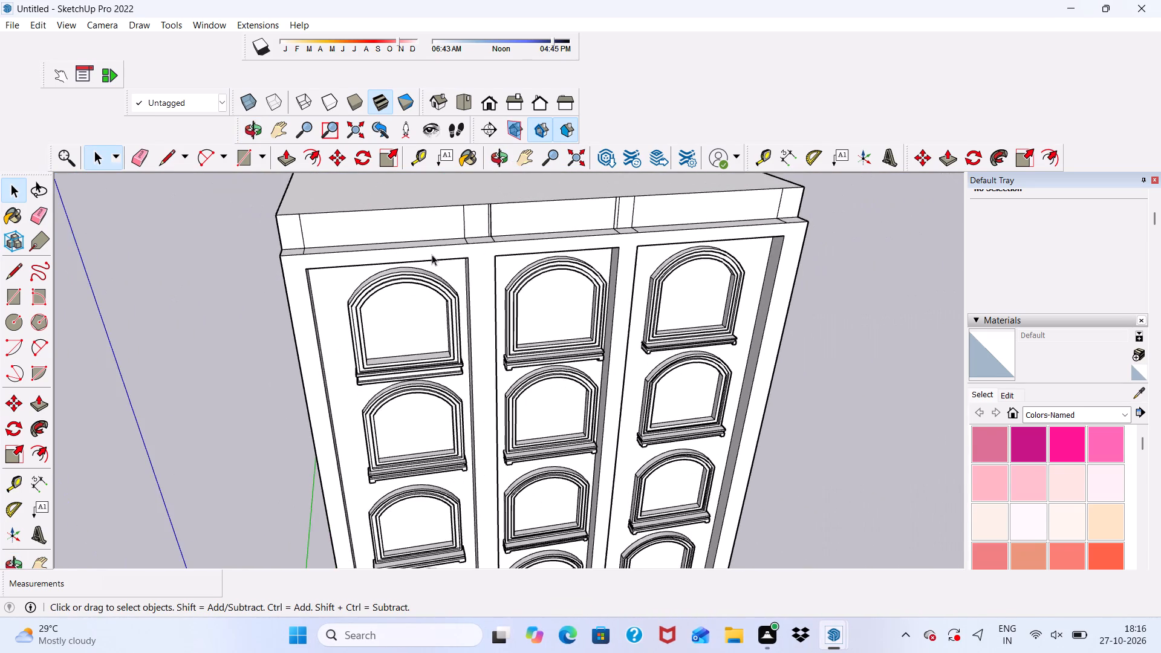
{"action": "scroll", "coordinate": [434, 251], "scroll_direction": "down", "scroll_amount": 4}
{"action": "scroll", "coordinate": [538, 212], "scroll_direction": "up", "scroll_amount": 9}
{"action": "left_click", "coordinate": [498, 245]}
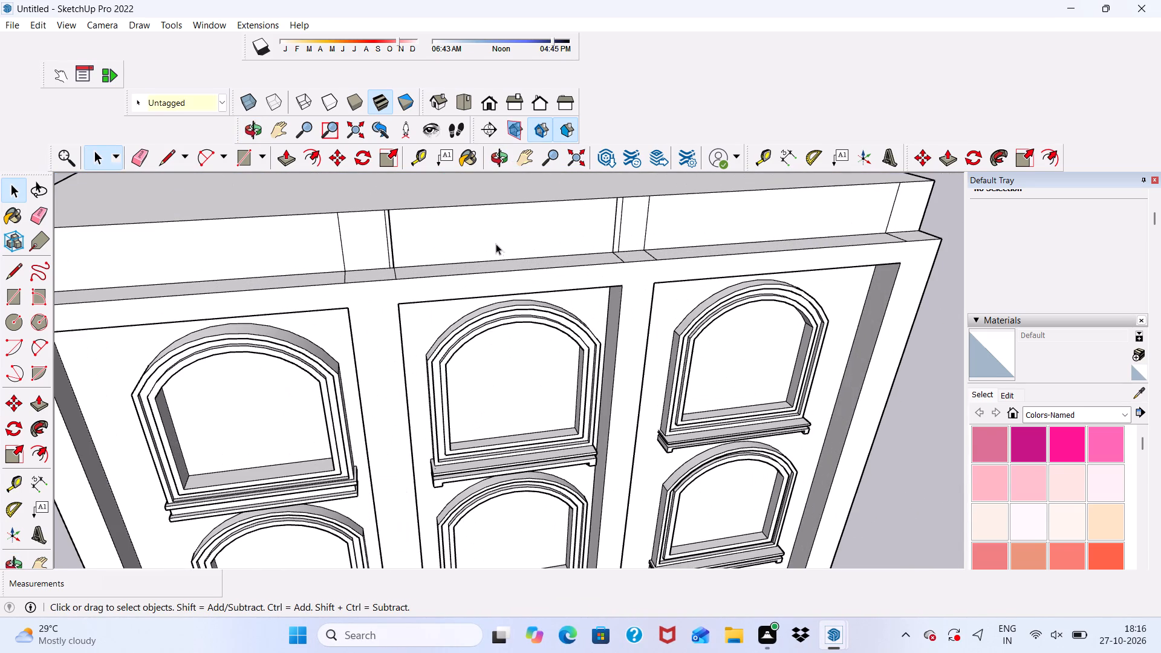
{"action": "left_click", "coordinate": [291, 158]}
{"action": "left_click", "coordinate": [441, 218]}
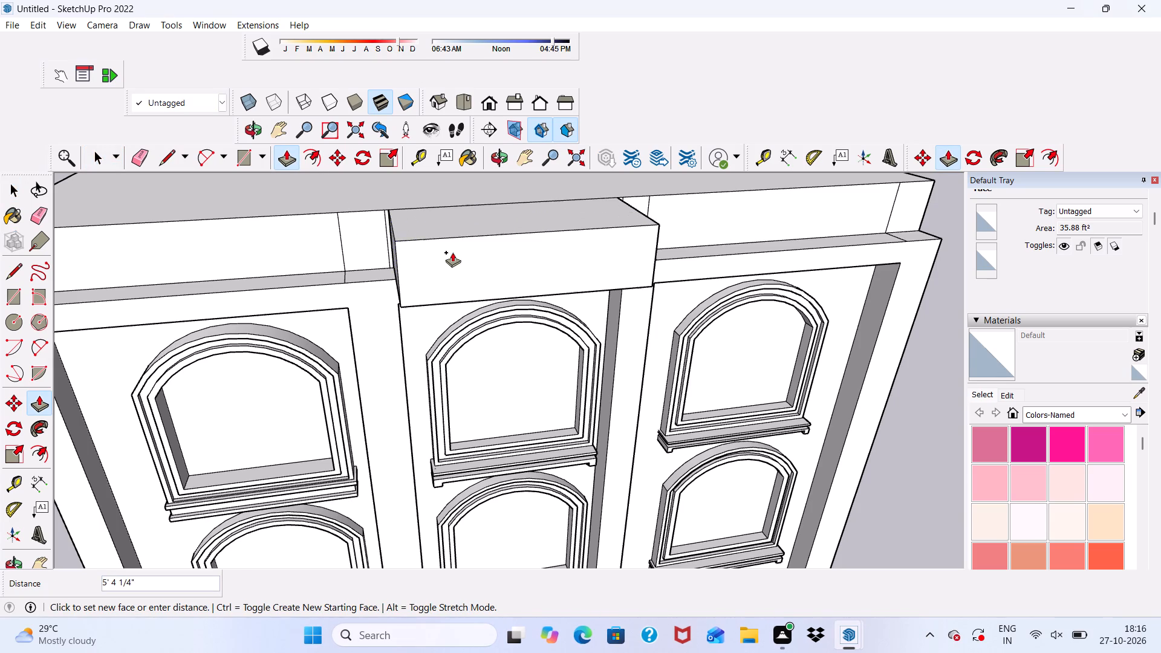
{"action": "middle_click_drag", "start_coordinate": [450, 249], "coordinate": [501, 39]}
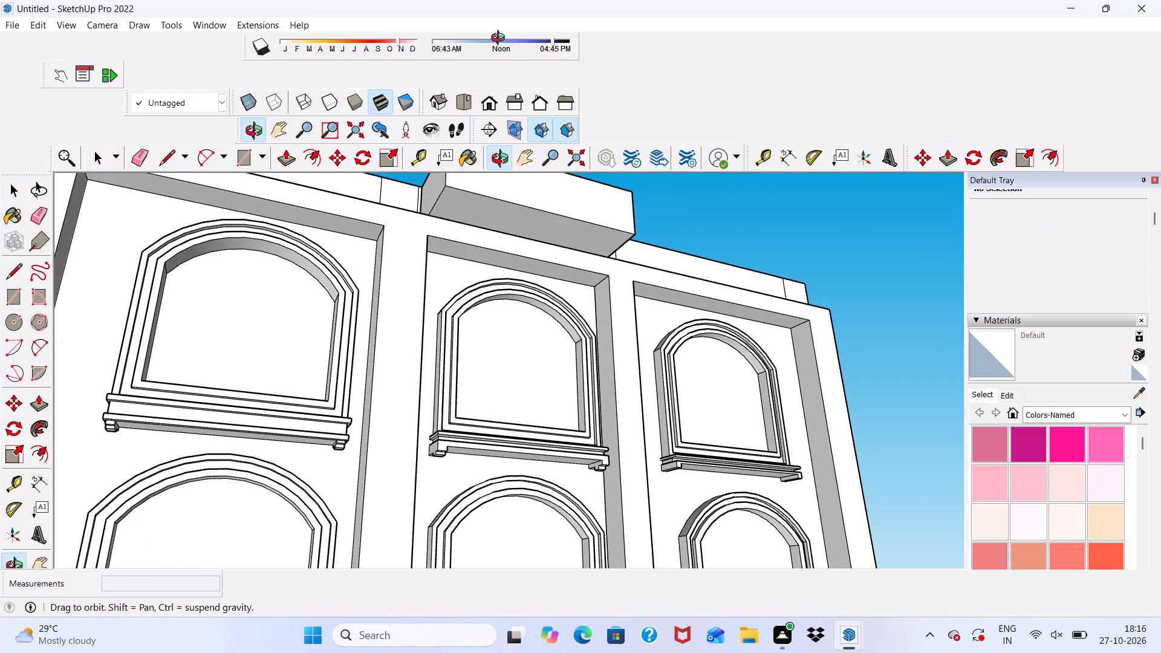
{"action": "middle_click_drag", "start_coordinate": [501, 39], "coordinate": [501, 41]}
{"action": "scroll", "coordinate": [434, 195], "scroll_direction": "up", "scroll_amount": 4}
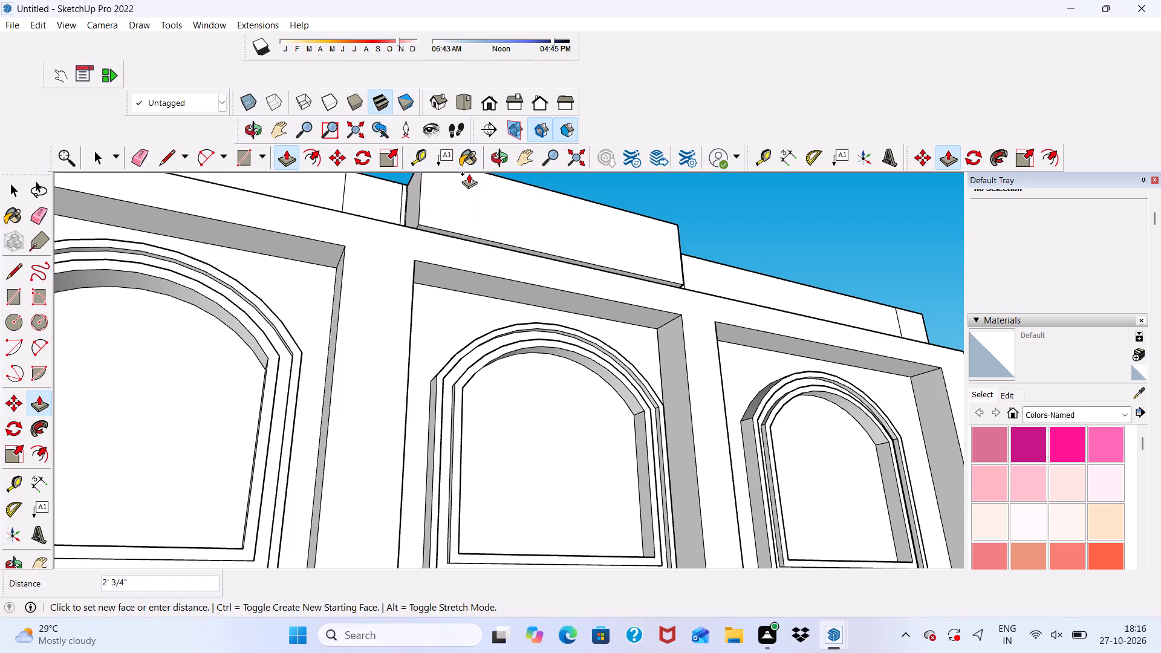
{"action": "scroll", "coordinate": [469, 174], "scroll_direction": "down", "scroll_amount": 3}
{"action": "middle_click_drag", "start_coordinate": [469, 174], "coordinate": [354, 340]}
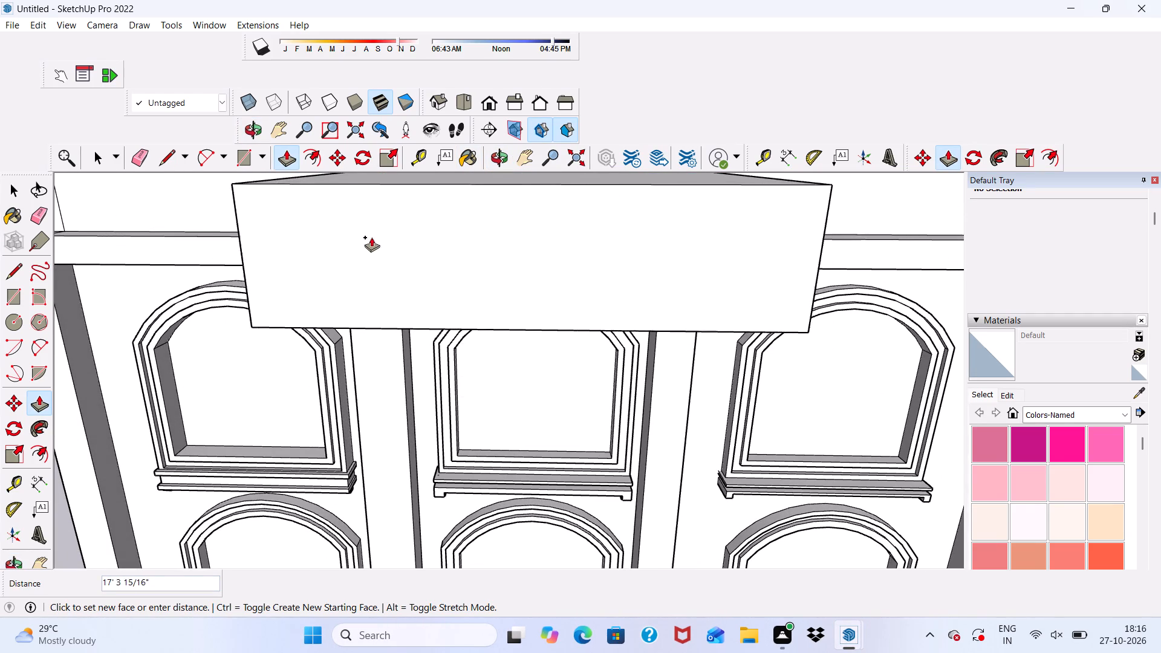
{"action": "scroll", "coordinate": [371, 237], "scroll_direction": "up", "scroll_amount": 4}
{"action": "scroll", "coordinate": [429, 184], "scroll_direction": "down", "scroll_amount": 4}
{"action": "scroll", "coordinate": [481, 182], "scroll_direction": "up", "scroll_amount": 1}
{"action": "scroll", "coordinate": [422, 219], "scroll_direction": "up", "scroll_amount": 3}
{"action": "scroll", "coordinate": [262, 240], "scroll_direction": "down", "scroll_amount": 4}
{"action": "scroll", "coordinate": [135, 288], "scroll_direction": "up", "scroll_amount": 4}
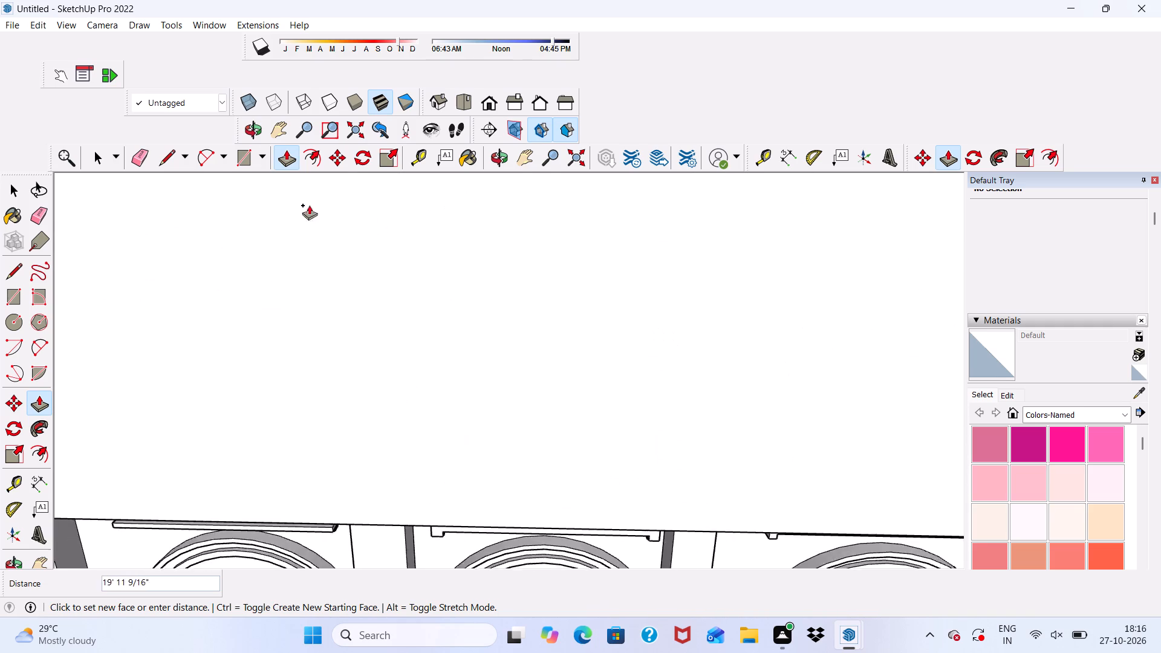
{"action": "scroll", "coordinate": [317, 204], "scroll_direction": "down", "scroll_amount": 4}
{"action": "scroll", "coordinate": [463, 204], "scroll_direction": "down", "scroll_amount": 3}
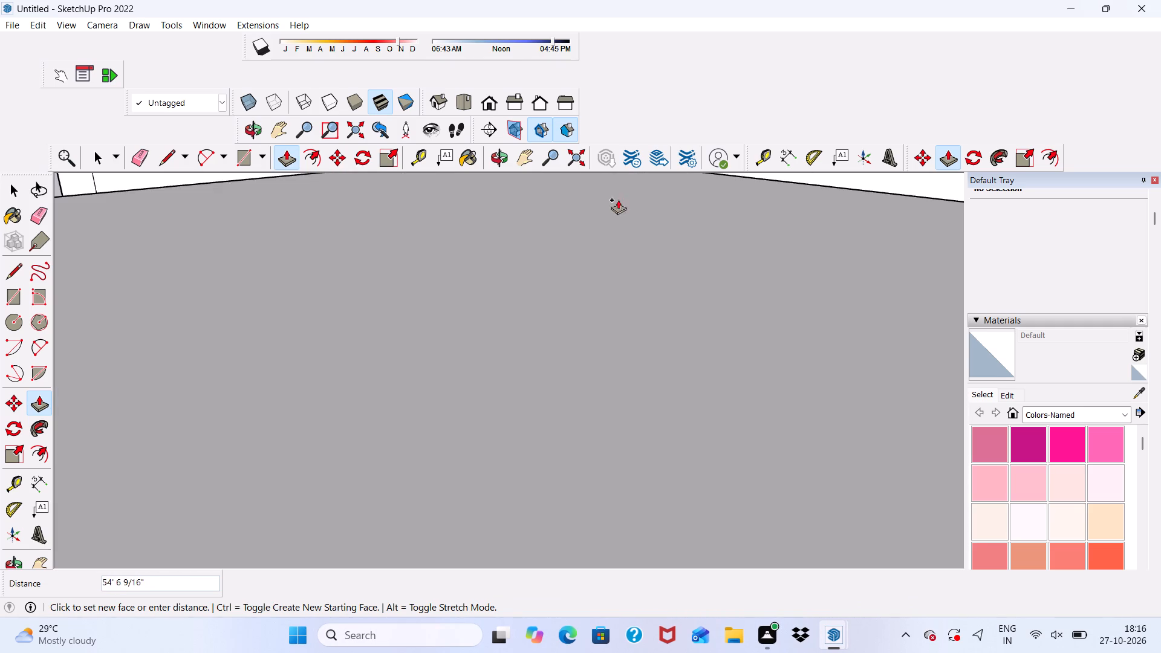
{"action": "scroll", "coordinate": [346, 213], "scroll_direction": "down", "scroll_amount": 4}
{"action": "scroll", "coordinate": [594, 178], "scroll_direction": "down", "scroll_amount": 2}
{"action": "middle_click_drag", "start_coordinate": [684, 201], "coordinate": [603, 167]}
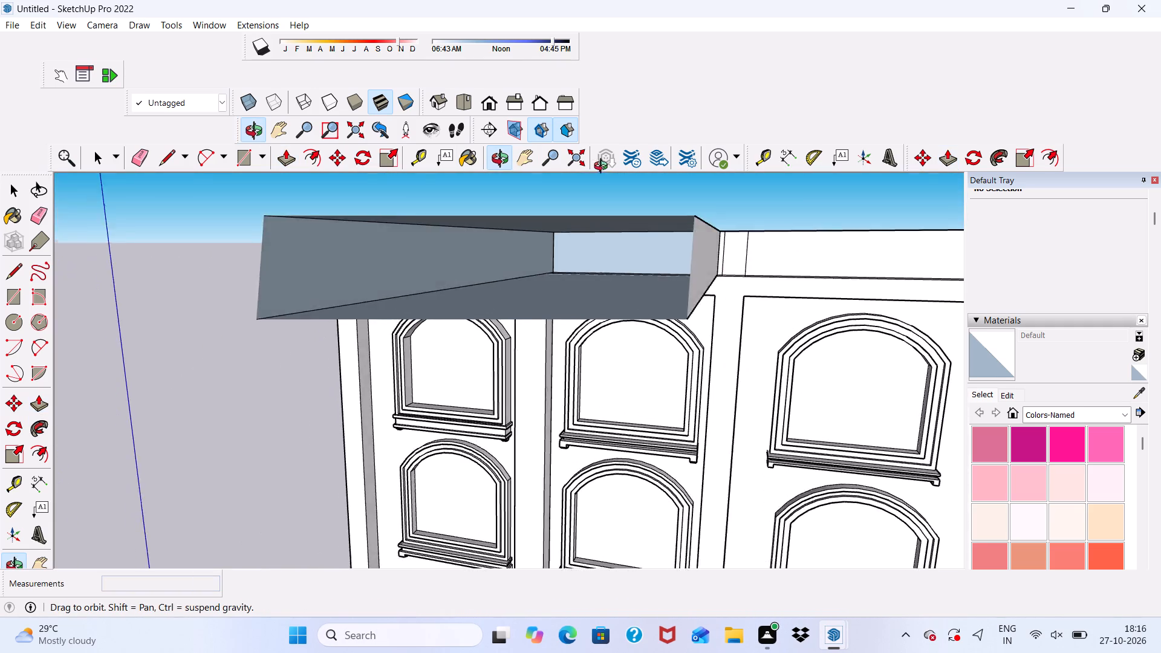
{"action": "middle_click_drag", "start_coordinate": [603, 167], "coordinate": [591, 166]}
{"action": "scroll", "coordinate": [784, 267], "scroll_direction": "up", "scroll_amount": 12}
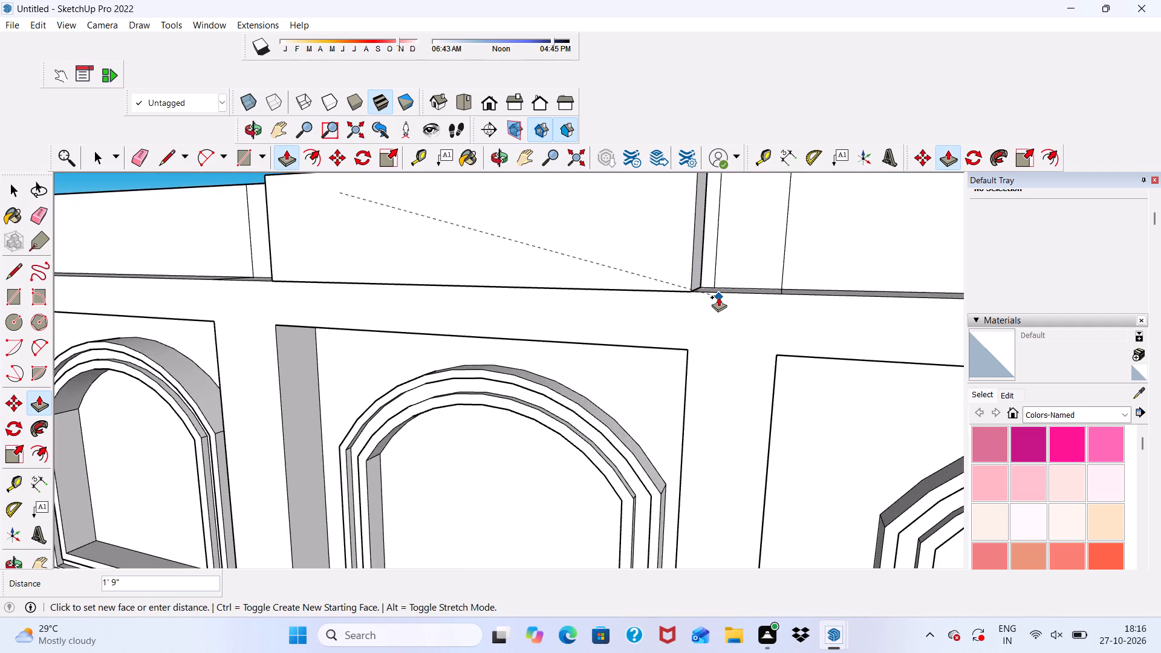
{"action": "scroll", "coordinate": [718, 297], "scroll_direction": "up", "scroll_amount": 4}
{"action": "left_click", "coordinate": [709, 292]}
Push/Pull the projecting block's right side face about 19' 10" across the raised top to the facade's right edge.
{"action": "scroll", "coordinate": [684, 250], "scroll_direction": "up", "scroll_amount": 3}
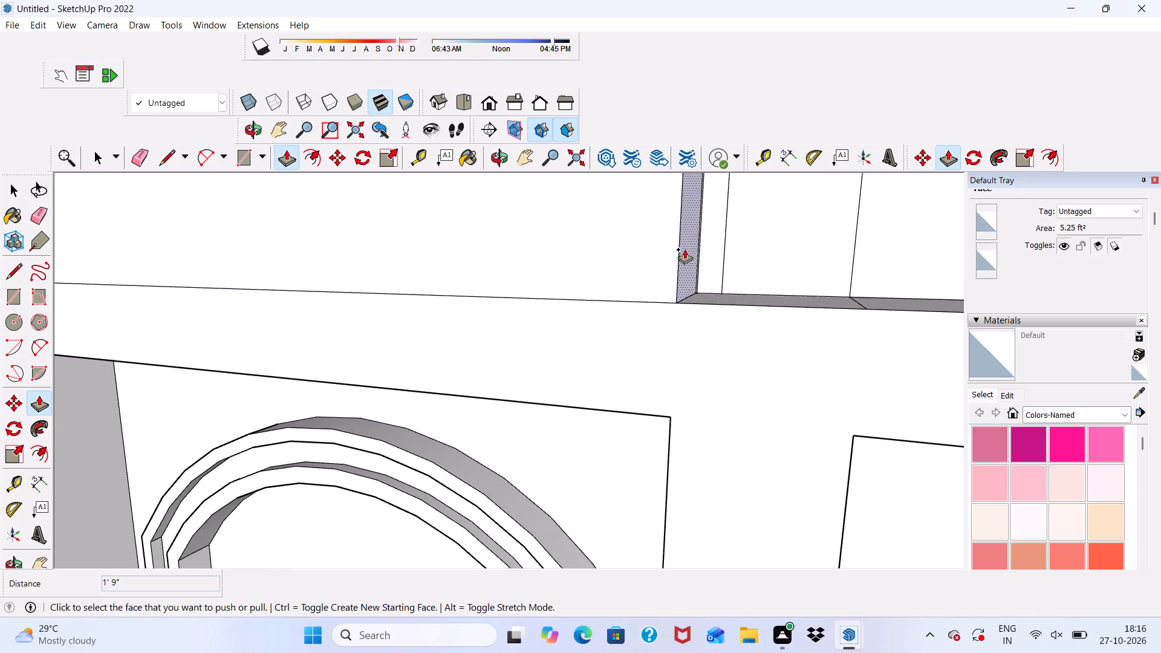
{"action": "left_click", "coordinate": [685, 249]}
{"action": "scroll", "coordinate": [761, 249], "scroll_direction": "down", "scroll_amount": 4}
{"action": "scroll", "coordinate": [519, 224], "scroll_direction": "down", "scroll_amount": 8}
{"action": "scroll", "coordinate": [582, 199], "scroll_direction": "down", "scroll_amount": 6}
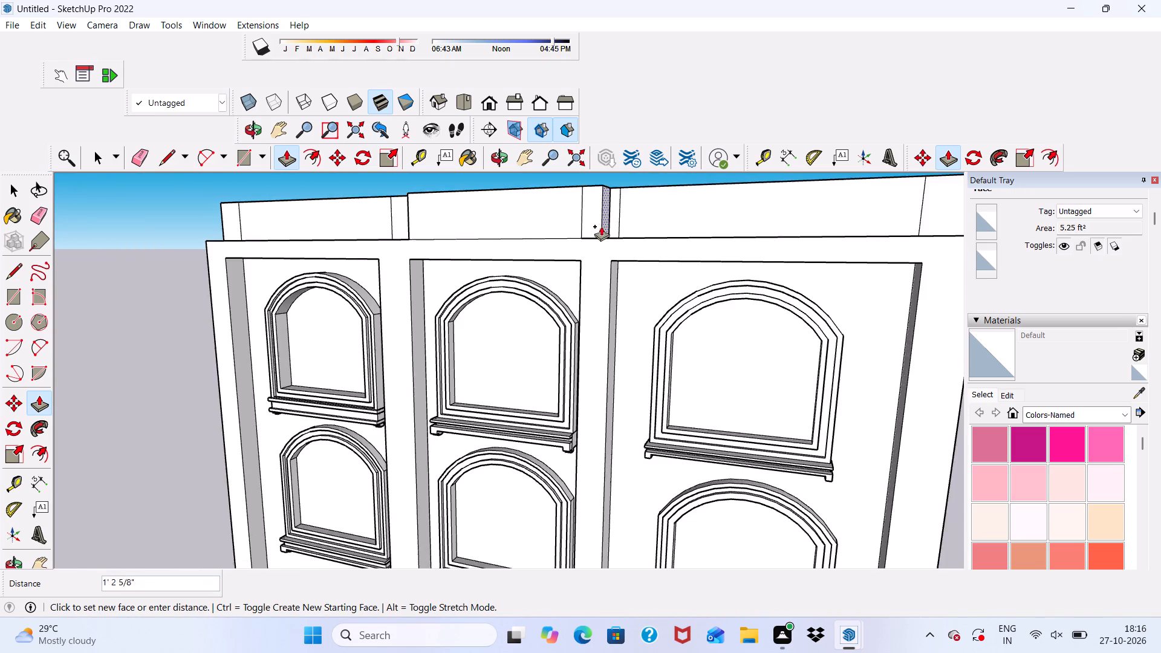
{"action": "scroll", "coordinate": [601, 226], "scroll_direction": "down", "scroll_amount": 4}
{"action": "scroll", "coordinate": [860, 241], "scroll_direction": "up", "scroll_amount": 7}
{"action": "left_click", "coordinate": [841, 242]}
{"action": "scroll", "coordinate": [839, 242], "scroll_direction": "down", "scroll_amount": 2}
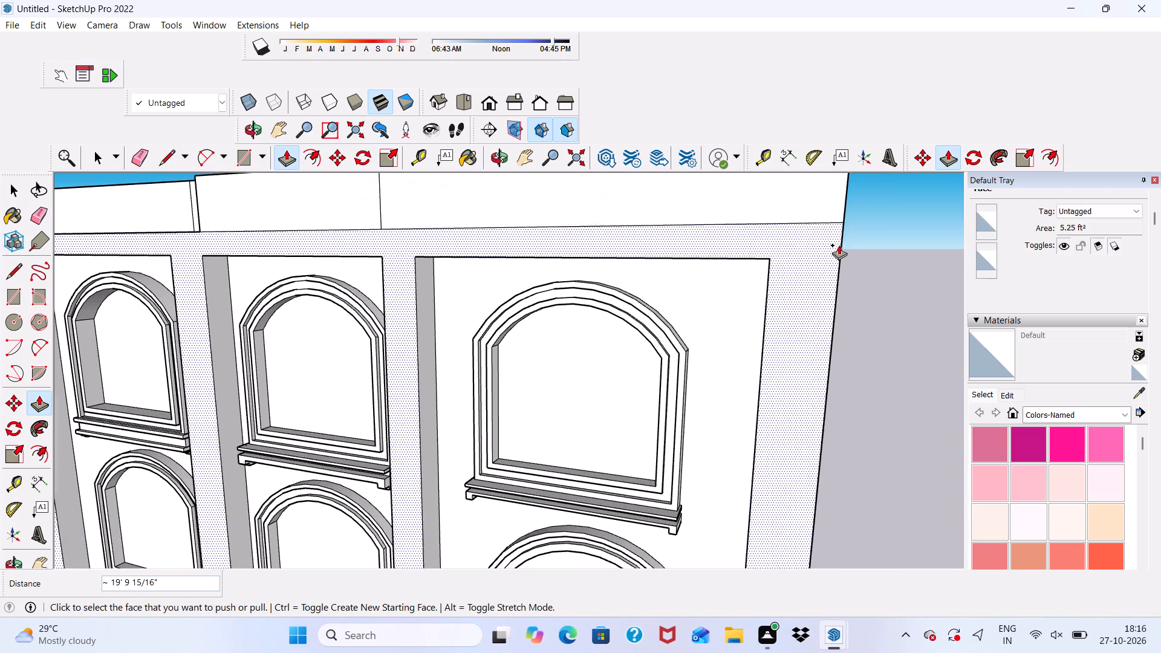
Push/Pull the projecting block's left side face about 18' 6" across the raised top to the facade's left edge.
{"action": "scroll", "coordinate": [839, 245], "scroll_direction": "down", "scroll_amount": 9}
{"action": "middle_click_drag", "start_coordinate": [568, 284], "coordinate": [844, 312]}
{"action": "scroll", "coordinate": [457, 224], "scroll_direction": "up", "scroll_amount": 5}
{"action": "scroll", "coordinate": [435, 198], "scroll_direction": "down", "scroll_amount": 1}
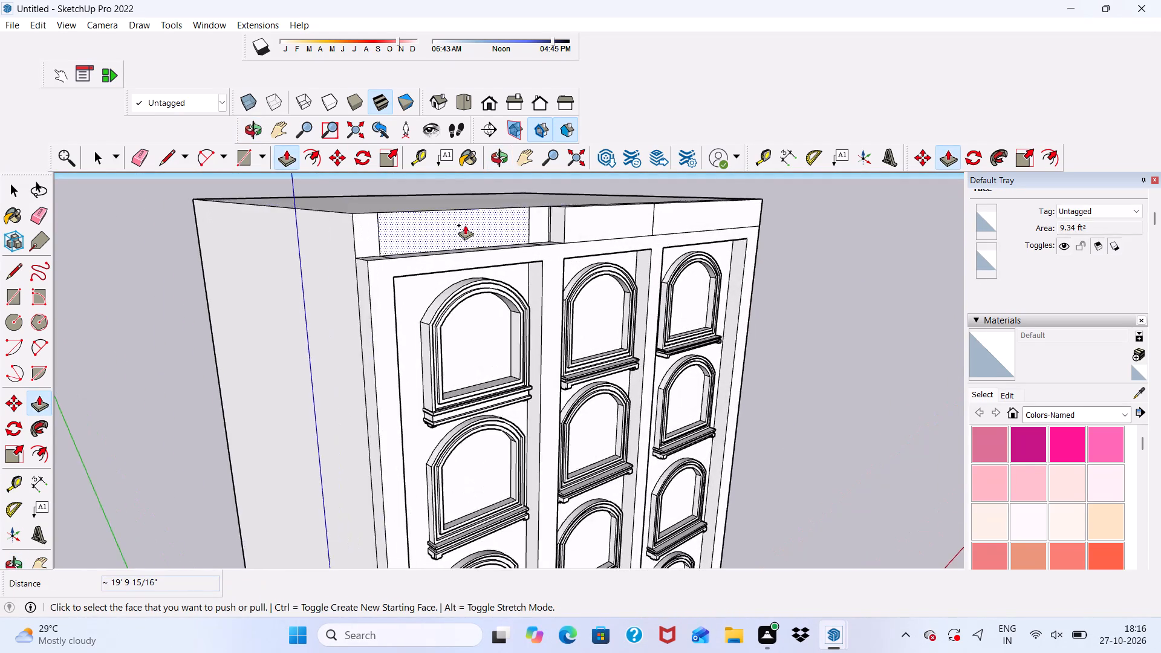
{"action": "scroll", "coordinate": [466, 225], "scroll_direction": "up", "scroll_amount": 8}
{"action": "left_click", "coordinate": [577, 213]}
{"action": "scroll", "coordinate": [487, 238], "scroll_direction": "down", "scroll_amount": 9}
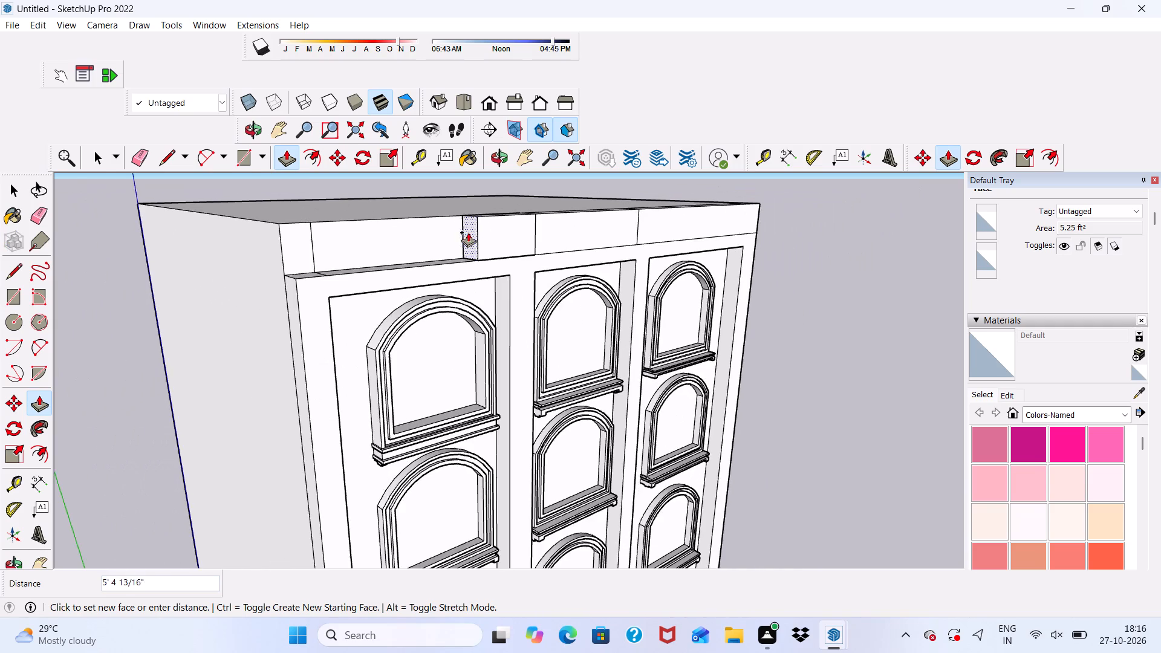
{"action": "scroll", "coordinate": [316, 267], "scroll_direction": "up", "scroll_amount": 5}
{"action": "left_click", "coordinate": [299, 310]}
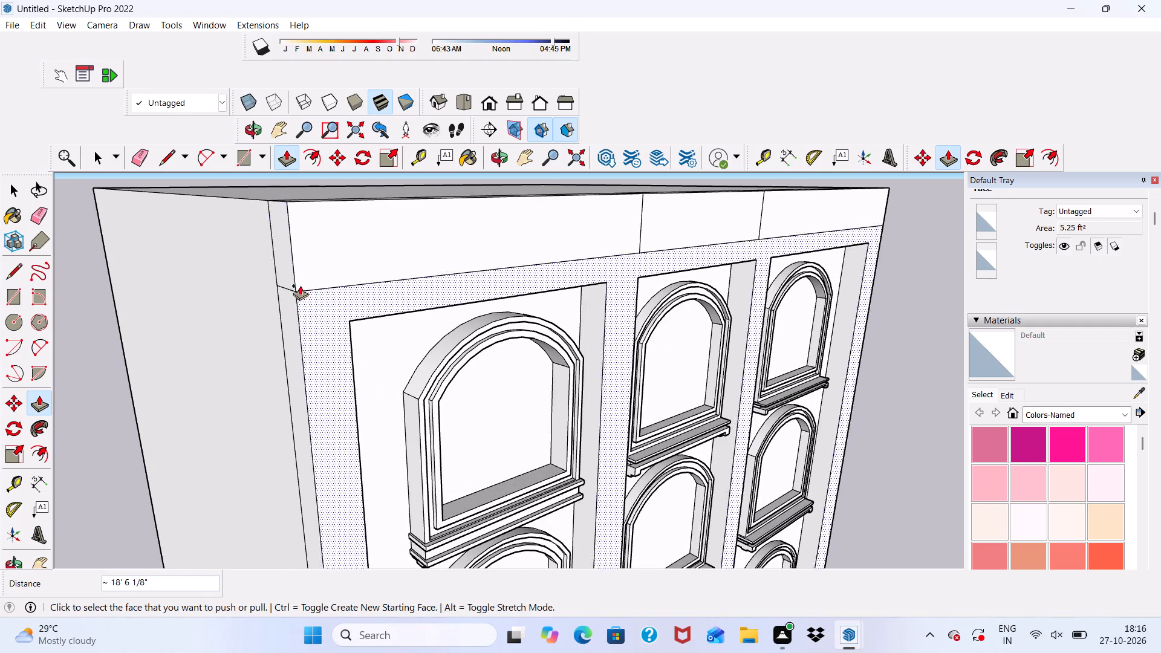
{"action": "scroll", "coordinate": [274, 250], "scroll_direction": "down", "scroll_amount": 6}
{"action": "middle_click_drag", "start_coordinate": [379, 305], "coordinate": [86, 269]}
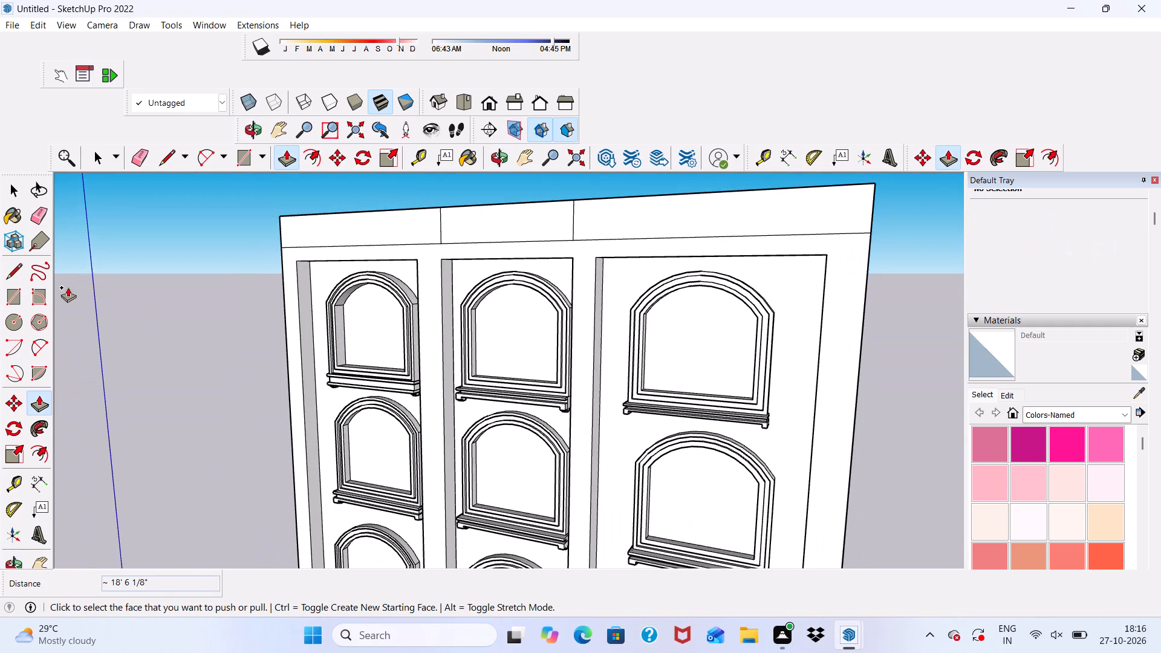
{"action": "key", "text": "space"}
Examine the front of the raised top and its dividing edges from several angles.
{"action": "scroll", "coordinate": [100, 246], "scroll_direction": "down", "scroll_amount": 4}
{"action": "scroll", "coordinate": [302, 200], "scroll_direction": "up", "scroll_amount": 4}
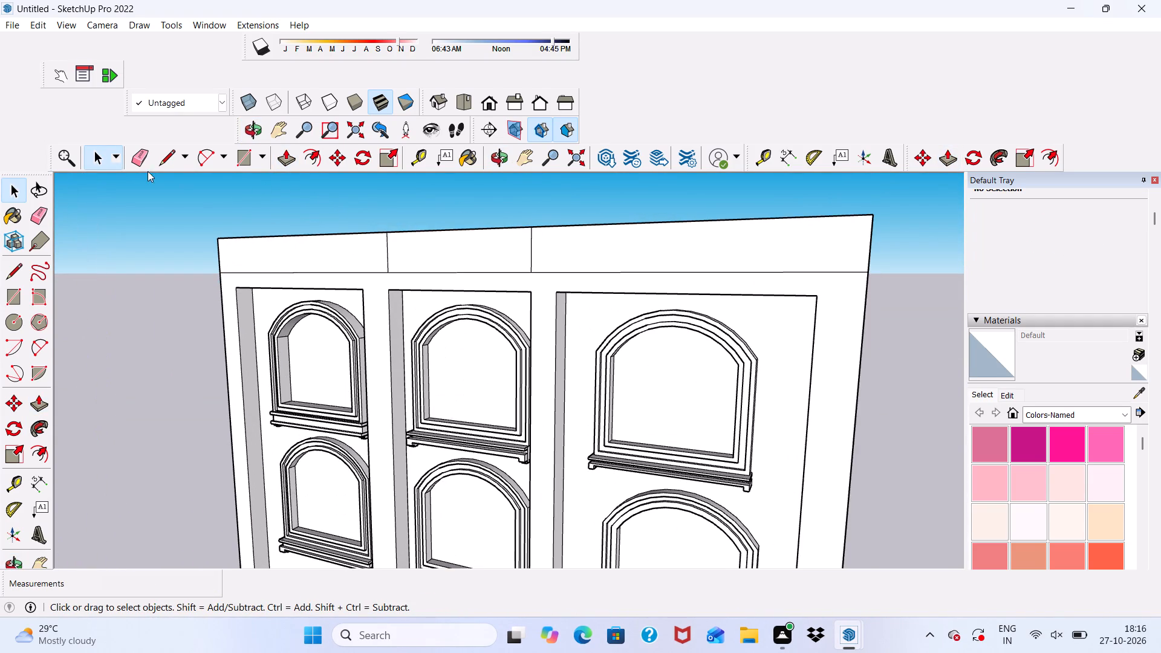
{"action": "scroll", "coordinate": [239, 236], "scroll_direction": "up", "scroll_amount": 2}
{"action": "middle_click_drag", "start_coordinate": [239, 236], "coordinate": [303, 175]}
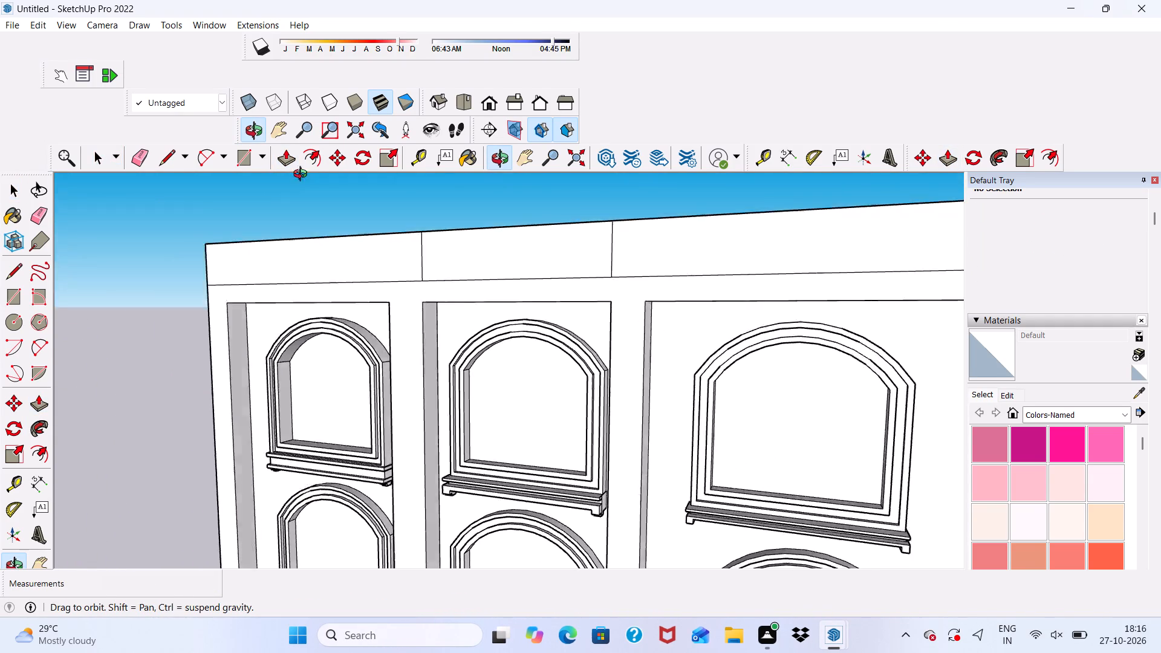
{"action": "middle_click_drag", "start_coordinate": [303, 175], "coordinate": [434, 156]}
{"action": "scroll", "coordinate": [431, 198], "scroll_direction": "down", "scroll_amount": 1}
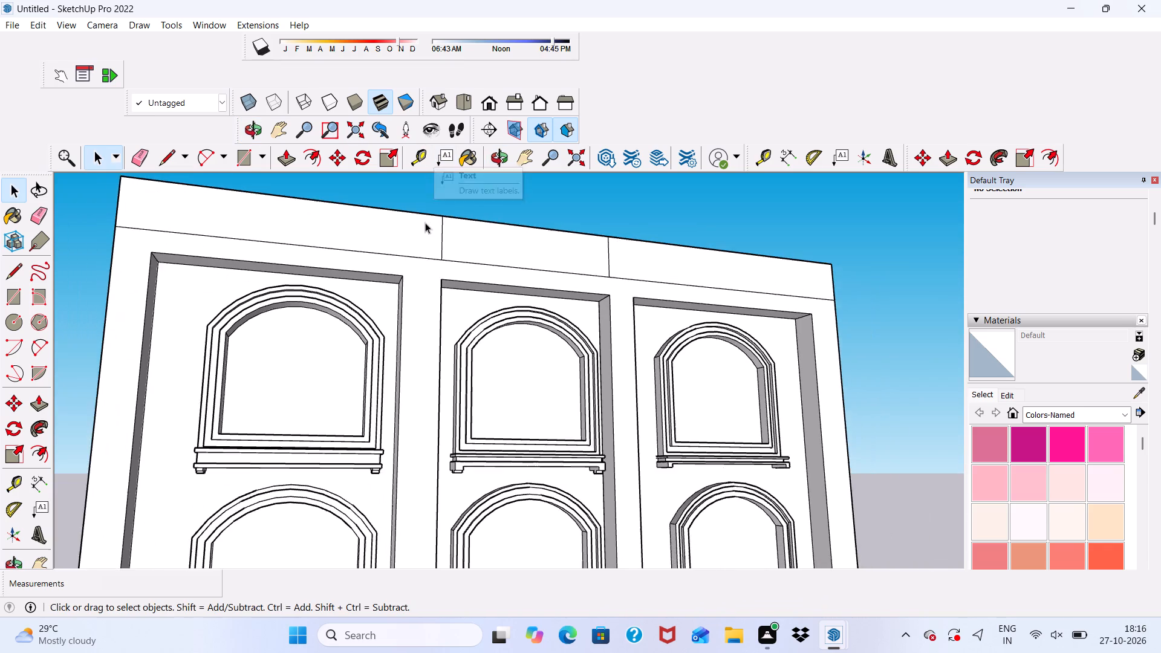
{"action": "scroll", "coordinate": [340, 184], "scroll_direction": "down", "scroll_amount": 4}
{"action": "scroll", "coordinate": [409, 198], "scroll_direction": "up", "scroll_amount": 5}
{"action": "middle_click_drag", "start_coordinate": [441, 242], "coordinate": [382, 299]}
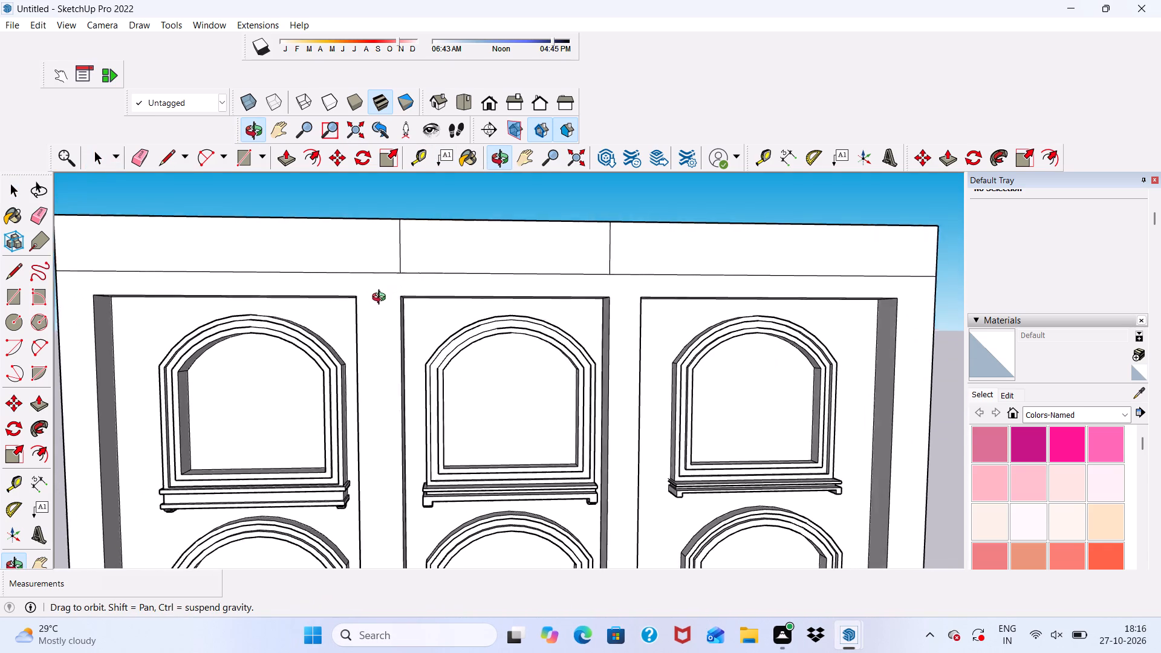
{"action": "middle_click_drag", "start_coordinate": [382, 299], "coordinate": [323, 323]}
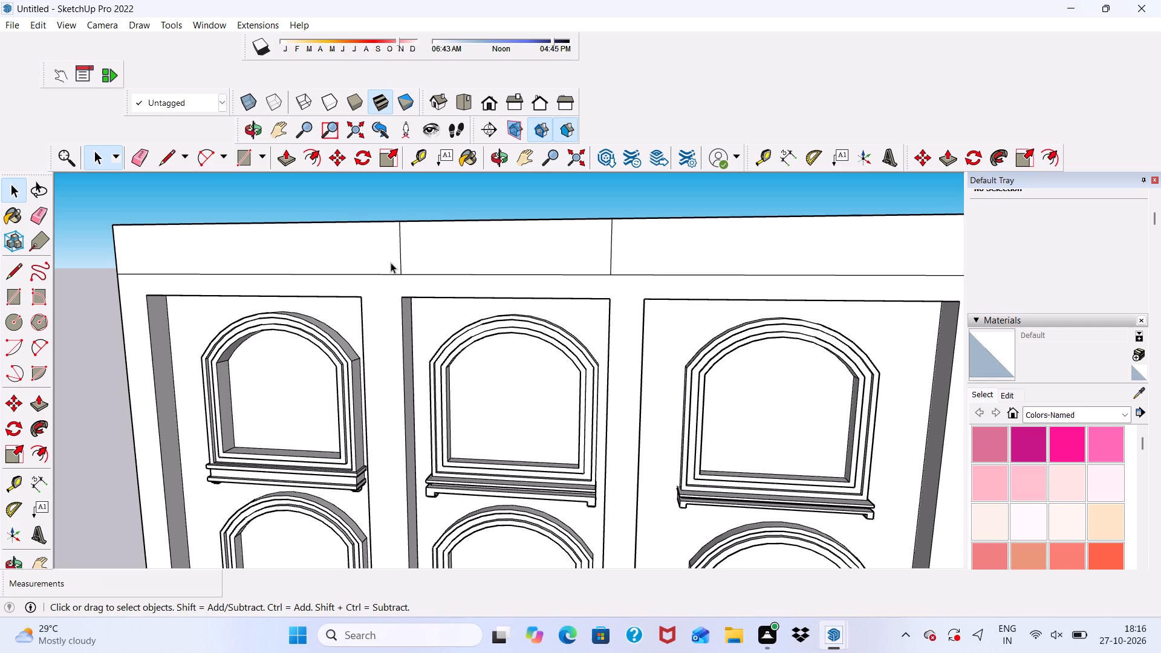
Undo the two sideways extensions of the raised top's middle block.
{"action": "key", "text": "ctrl+z"}
{"action": "key", "text": "ctrl+z"}
{"action": "scroll", "coordinate": [247, 179], "scroll_direction": "up", "scroll_amount": 1}
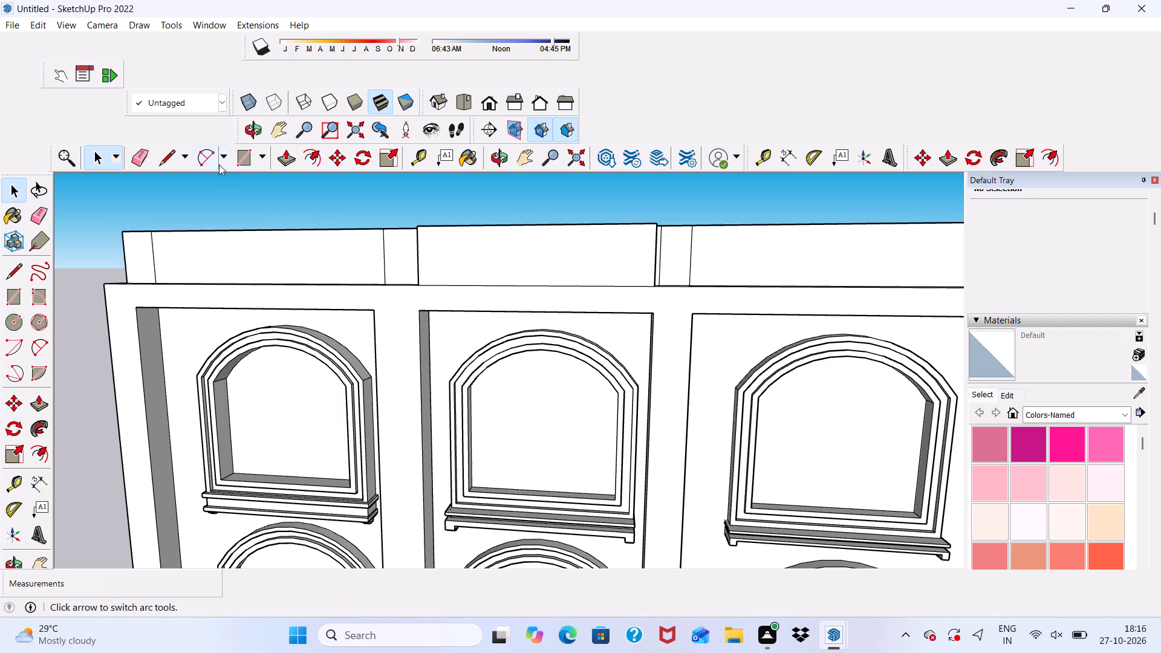
Draw two vertical lines about 1' 3 5/8" long across the upper band, extending the outer edges of the middle bay's pilasters.
{"action": "left_click", "coordinate": [161, 154]}
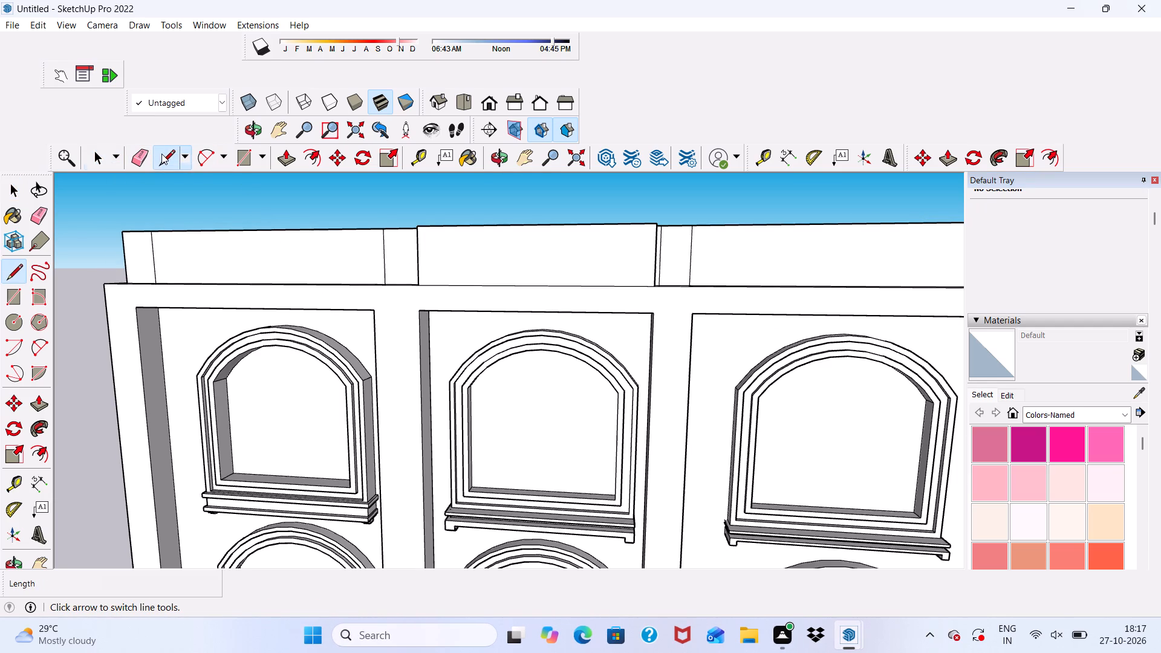
{"action": "scroll", "coordinate": [291, 303], "scroll_direction": "up", "scroll_amount": 4}
{"action": "scroll", "coordinate": [407, 318], "scroll_direction": "up", "scroll_amount": 4}
{"action": "left_click", "coordinate": [407, 318]}
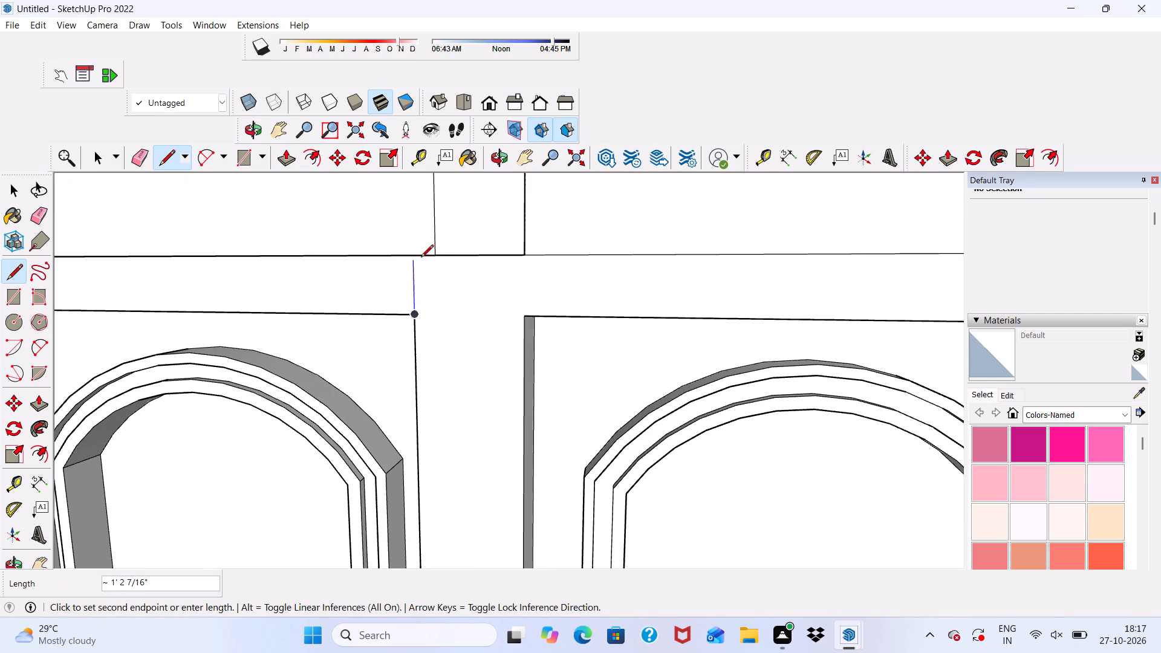
{"action": "left_click", "coordinate": [418, 256]}
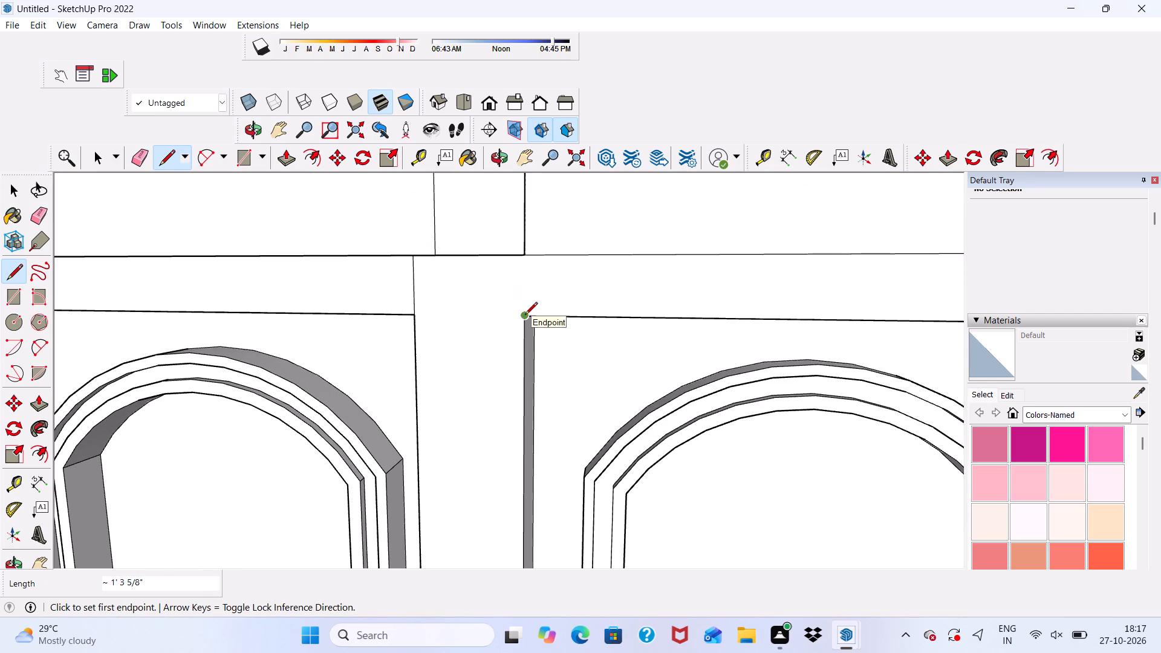
{"action": "scroll", "coordinate": [467, 300], "scroll_direction": "down", "scroll_amount": 5}
{"action": "scroll", "coordinate": [436, 238], "scroll_direction": "down", "scroll_amount": 12}
{"action": "scroll", "coordinate": [583, 302], "scroll_direction": "up", "scroll_amount": 4}
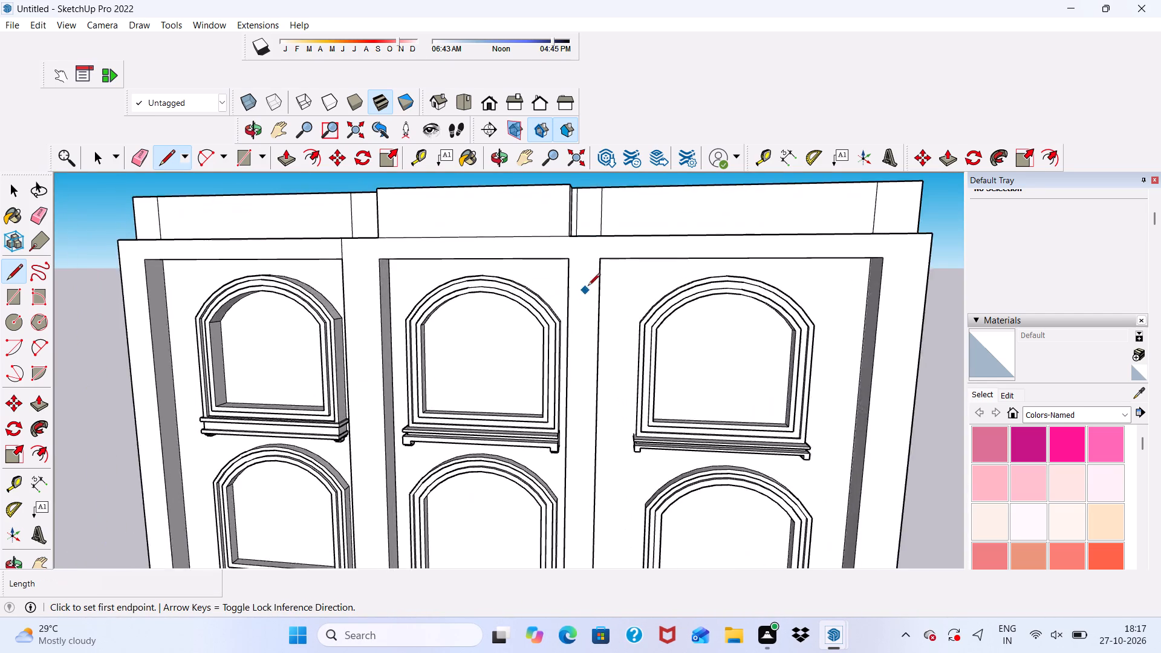
{"action": "scroll", "coordinate": [588, 287], "scroll_direction": "up", "scroll_amount": 7}
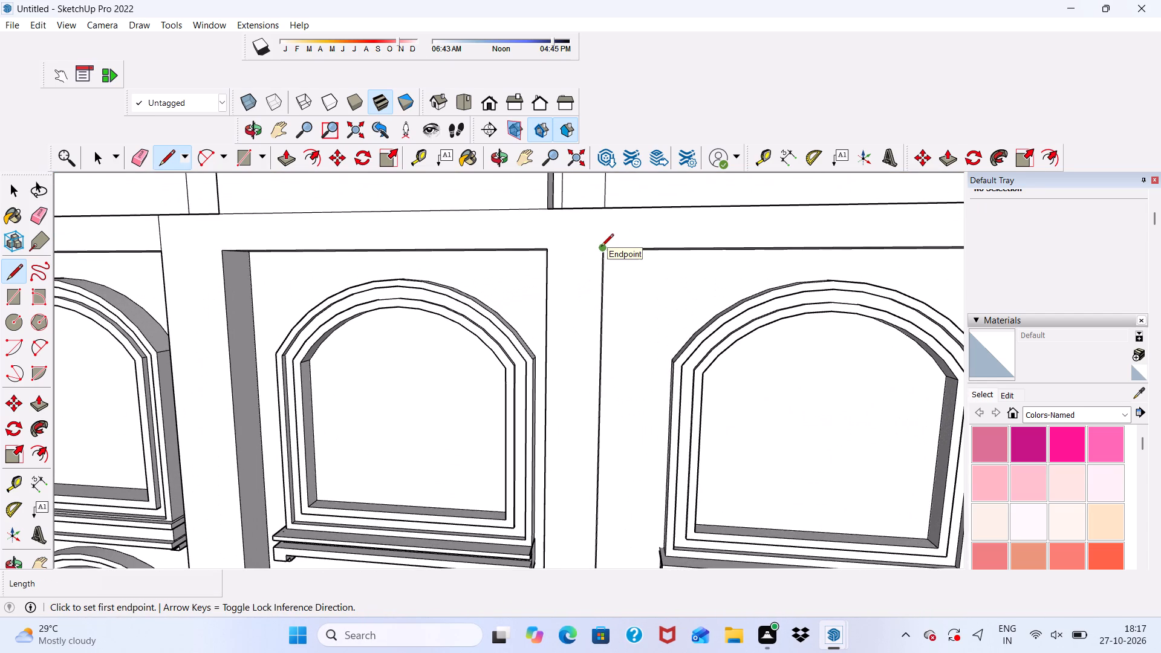
{"action": "left_click", "coordinate": [601, 247]}
{"action": "left_click", "coordinate": [602, 210]}
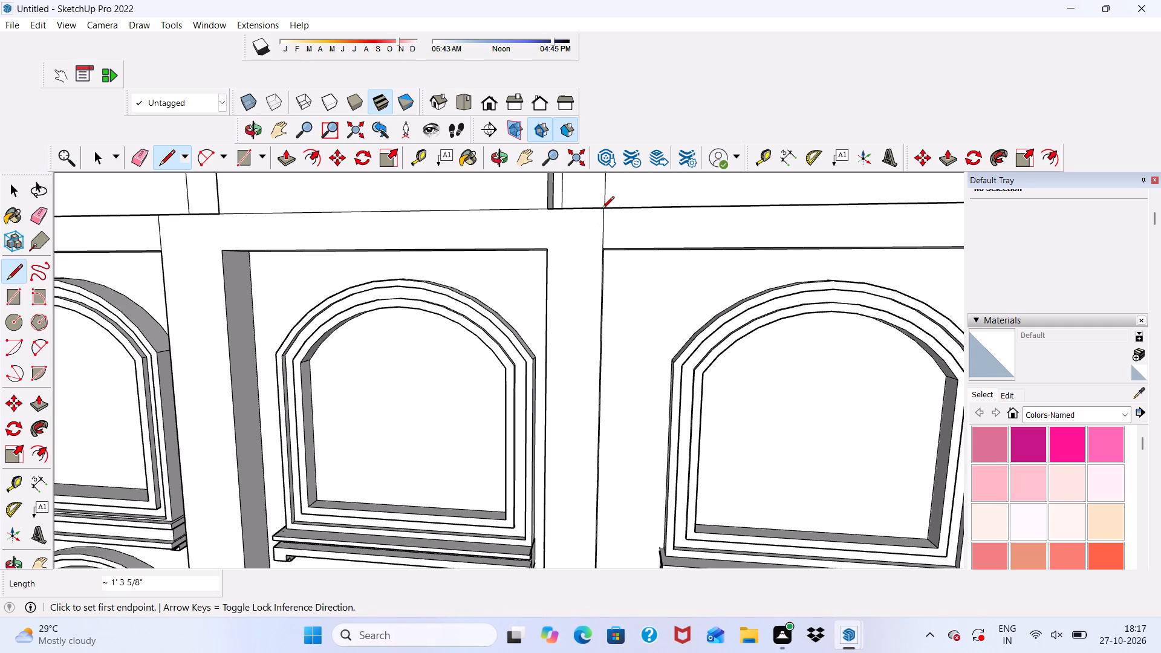
Push/Pull the middle bay's frame, formed by its two pilasters and the band above, outward 1' 10 11/16".
{"action": "left_click", "coordinate": [280, 152]}
{"action": "left_click", "coordinate": [247, 234]}
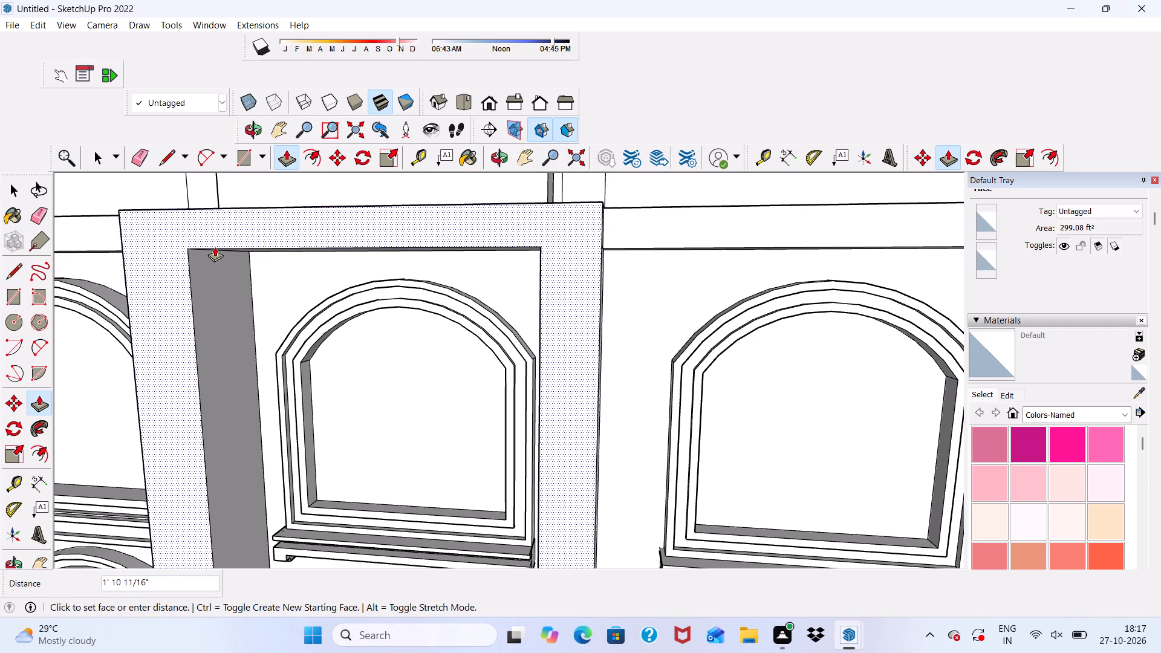
{"action": "left_click", "coordinate": [215, 247]}
Push/Pull the raised top's middle panel outward 1' 10 11/16", flush with the front of the middle bay's frame.
{"action": "scroll", "coordinate": [243, 229], "scroll_direction": "down", "scroll_amount": 9}
{"action": "scroll", "coordinate": [403, 259], "scroll_direction": "down", "scroll_amount": 4}
{"action": "middle_click_drag", "start_coordinate": [405, 259], "coordinate": [432, 304]}
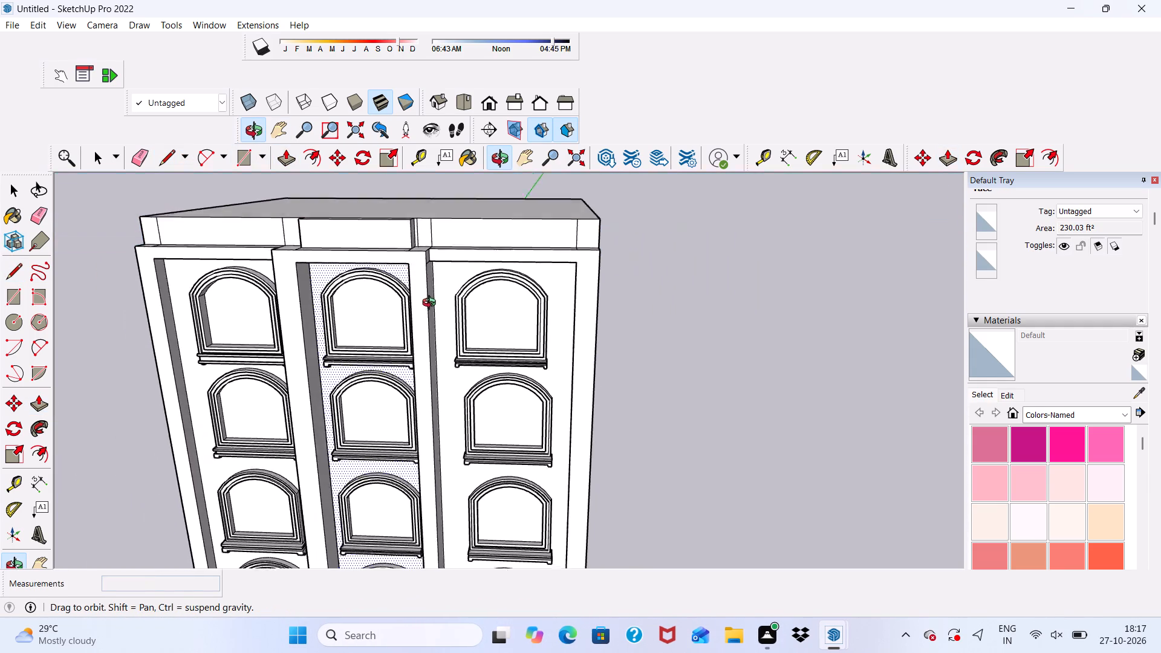
{"action": "middle_click_drag", "start_coordinate": [432, 304], "coordinate": [417, 346]}
{"action": "scroll", "coordinate": [396, 307], "scroll_direction": "up", "scroll_amount": 4}
{"action": "middle_click_drag", "start_coordinate": [398, 287], "coordinate": [422, 204]}
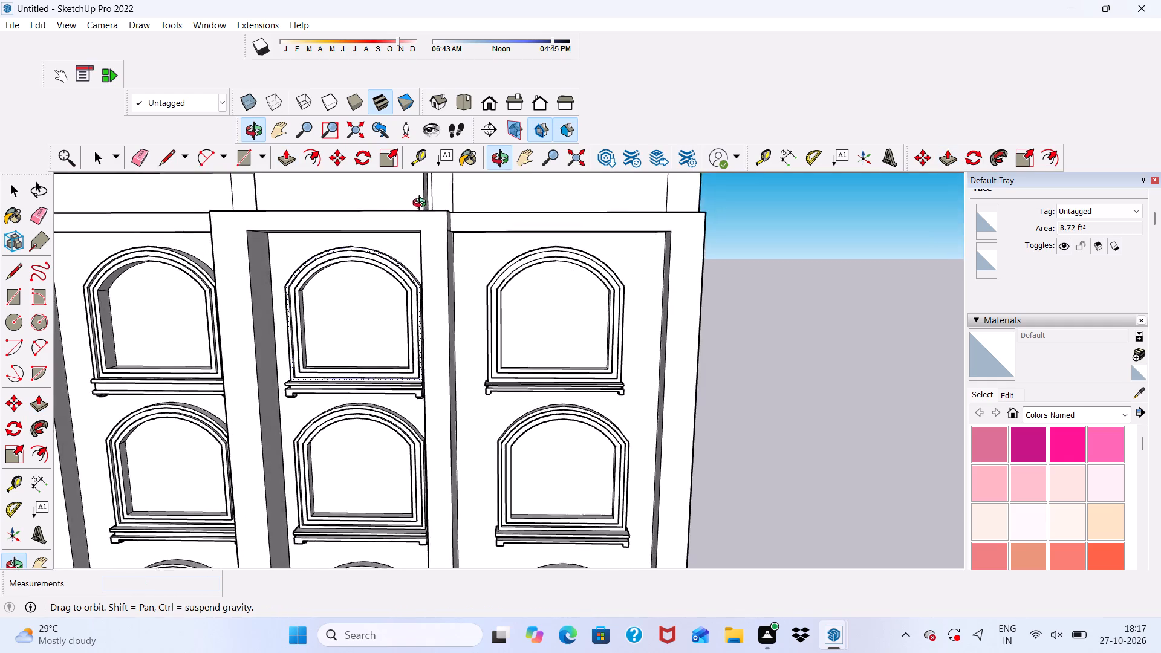
{"action": "middle_click_drag", "start_coordinate": [422, 204], "coordinate": [425, 175]}
{"action": "scroll", "coordinate": [418, 203], "scroll_direction": "down", "scroll_amount": 8}
{"action": "scroll", "coordinate": [450, 260], "scroll_direction": "down", "scroll_amount": 4}
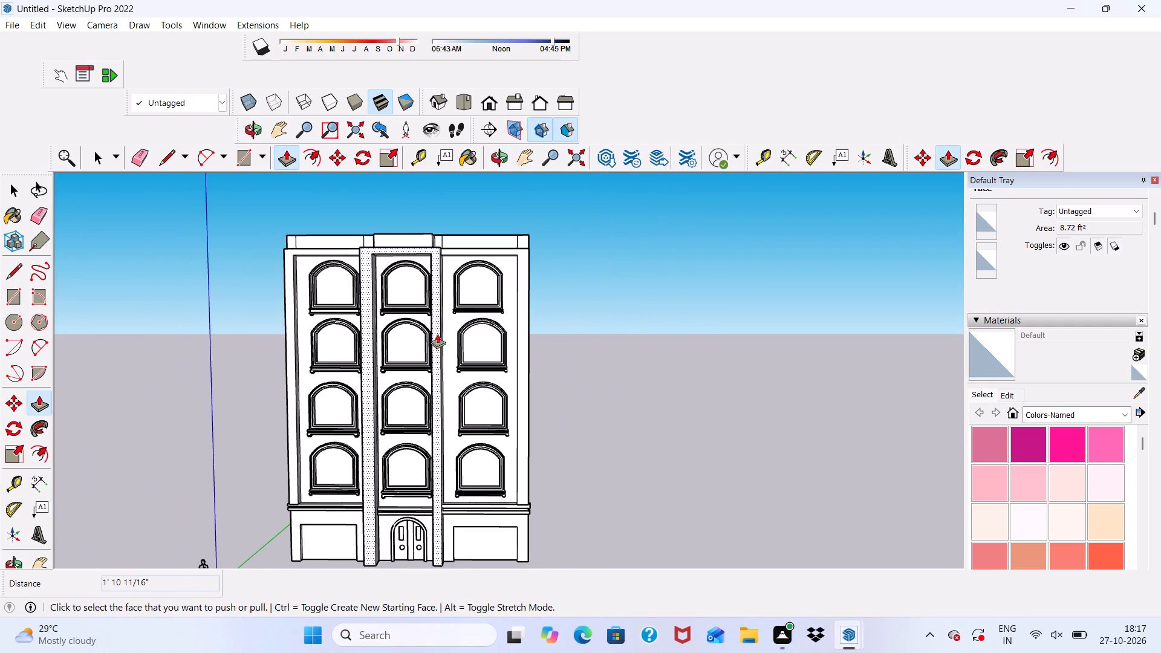
{"action": "middle_click_drag", "start_coordinate": [437, 334], "coordinate": [479, 407]}
{"action": "scroll", "coordinate": [379, 246], "scroll_direction": "up", "scroll_amount": 4}
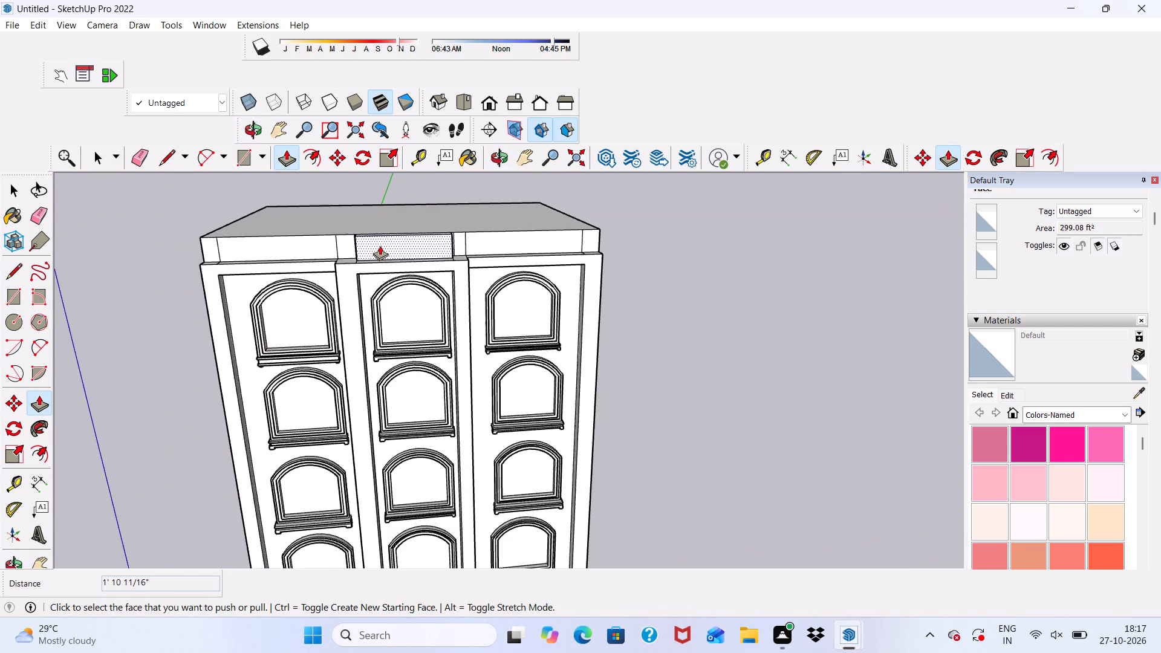
{"action": "scroll", "coordinate": [380, 245], "scroll_direction": "up", "scroll_amount": 4}
{"action": "left_click", "coordinate": [380, 245]}
{"action": "scroll", "coordinate": [253, 296], "scroll_direction": "down", "scroll_amount": 3}
{"action": "scroll", "coordinate": [314, 285], "scroll_direction": "up", "scroll_amount": 4}
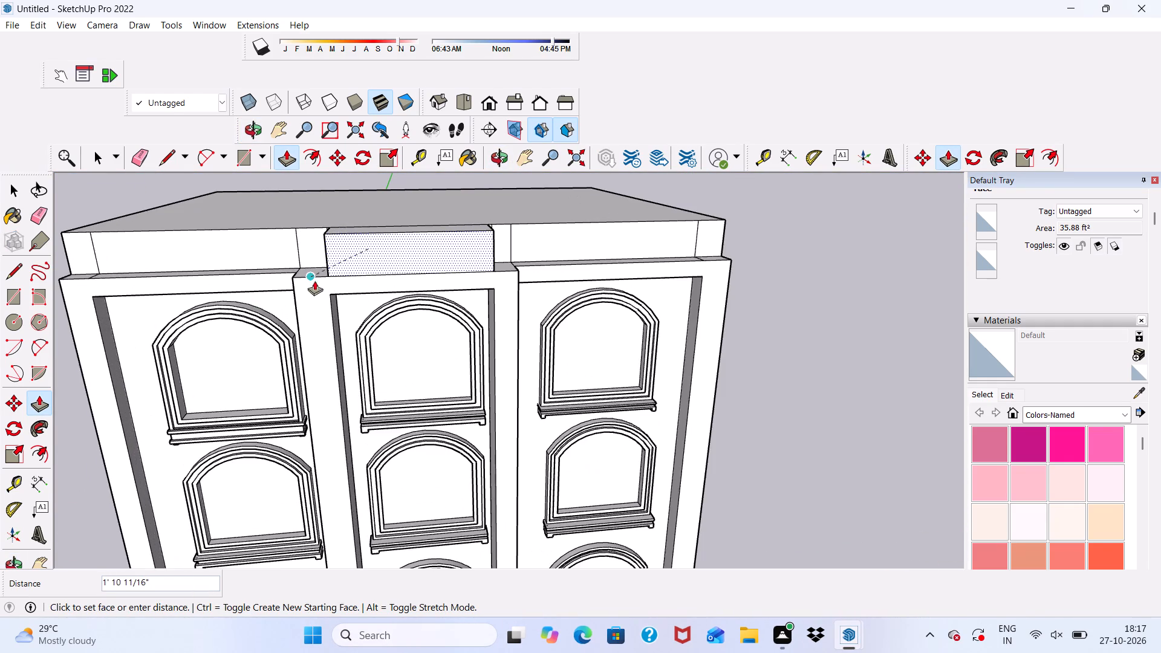
{"action": "scroll", "coordinate": [305, 282], "scroll_direction": "up", "scroll_amount": 8}
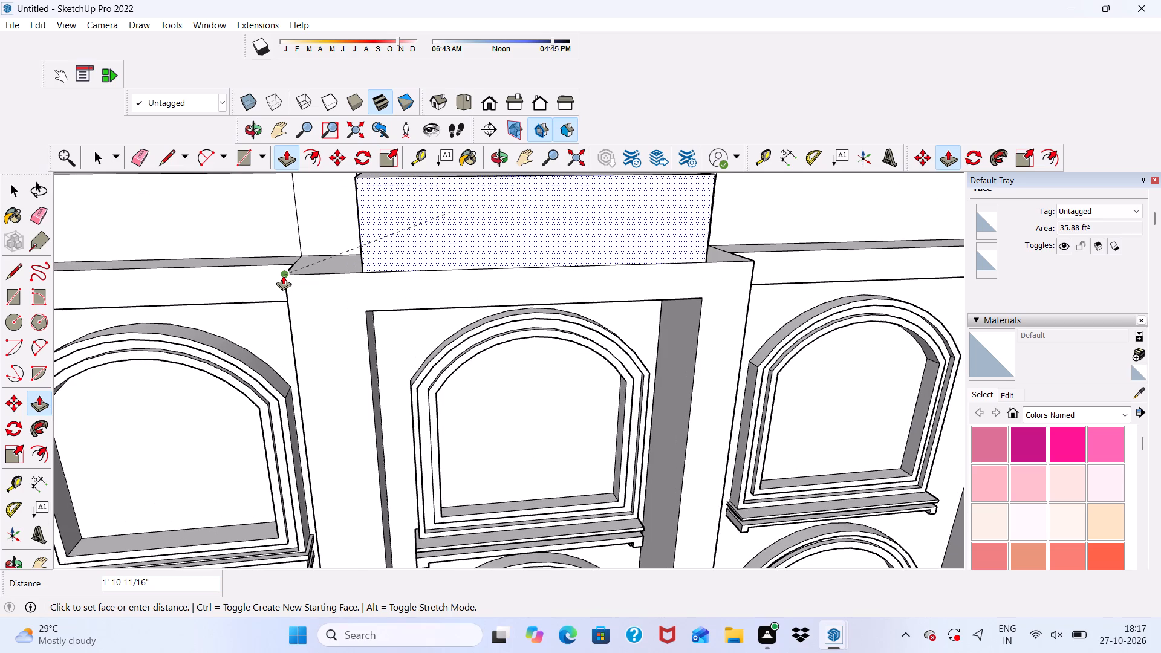
{"action": "left_click", "coordinate": [287, 281]}
Push/Pull the raised middle block's left side face out to the left edge of the projecting frame, finishing with a 2' 3 1/8" pull.
{"action": "middle_click_drag", "start_coordinate": [333, 238], "coordinate": [476, 234]}
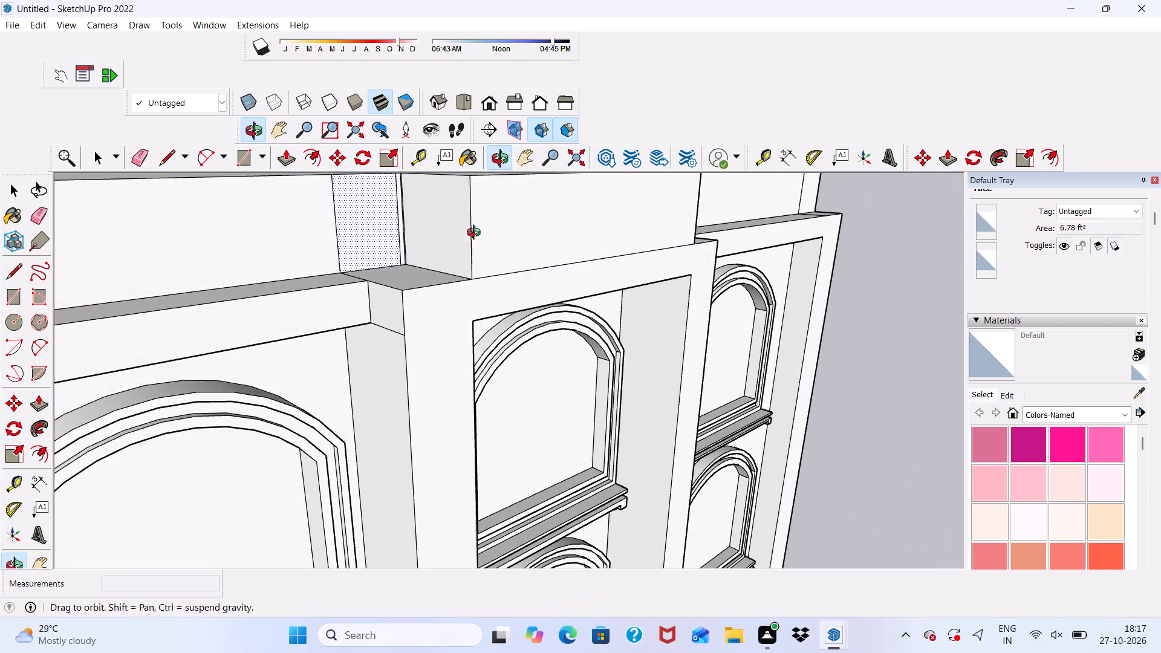
{"action": "middle_click_drag", "start_coordinate": [476, 234], "coordinate": [476, 236]}
{"action": "left_click", "coordinate": [438, 230]}
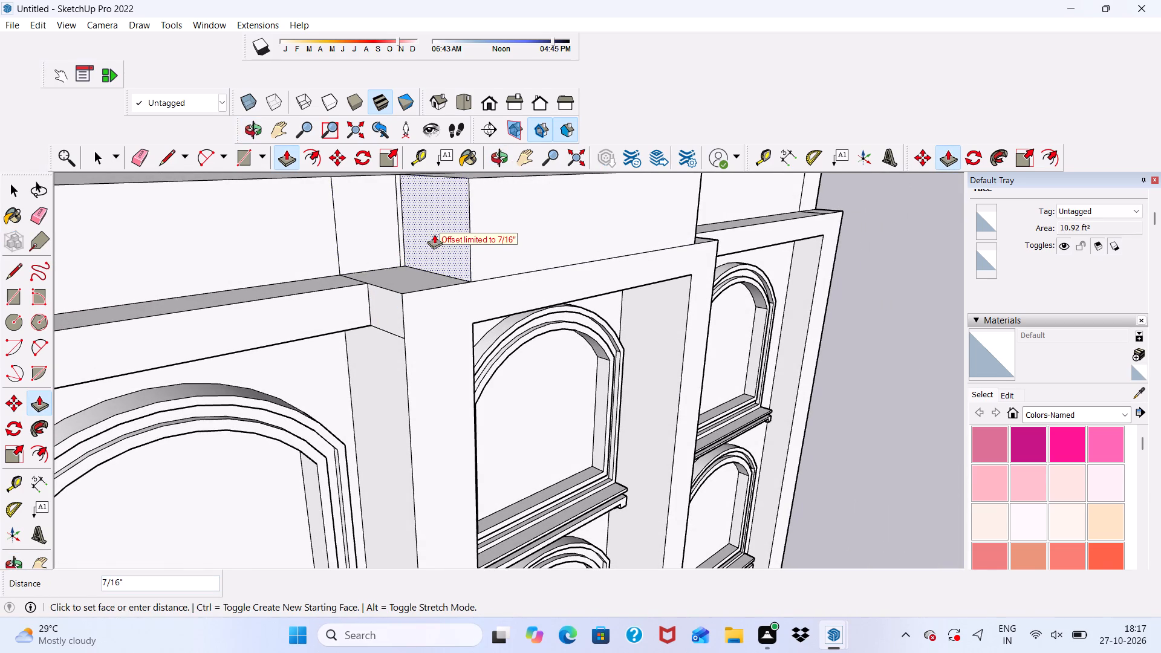
{"action": "left_click", "coordinate": [434, 234]}
{"action": "left_click", "coordinate": [455, 228]}
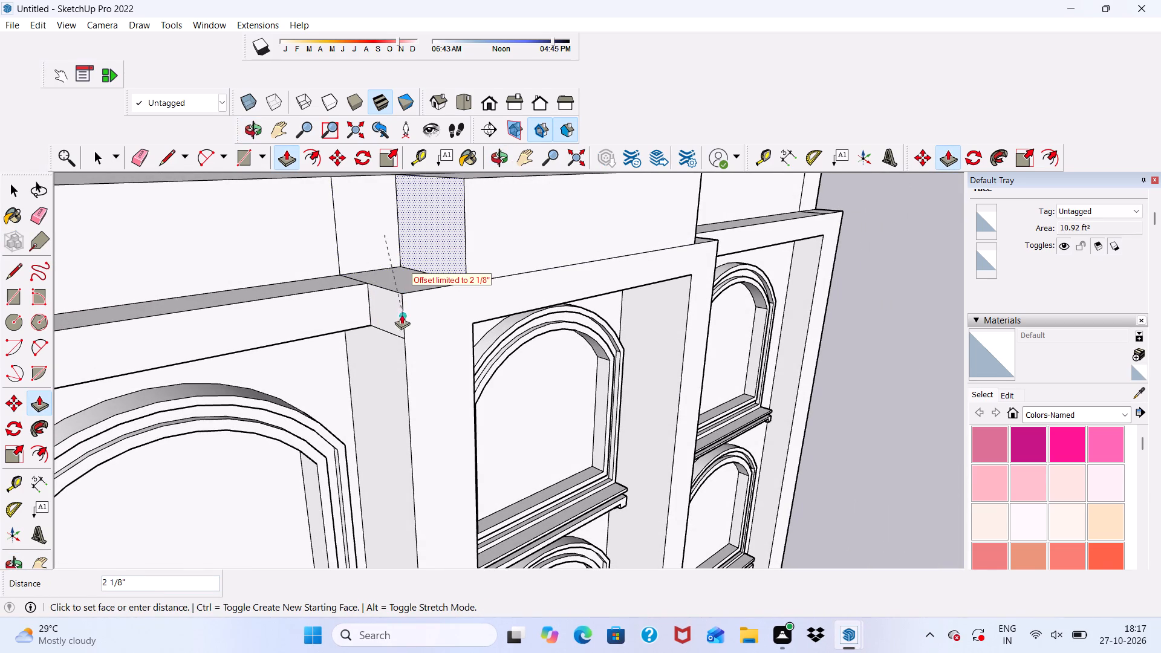
{"action": "left_click", "coordinate": [435, 224]}
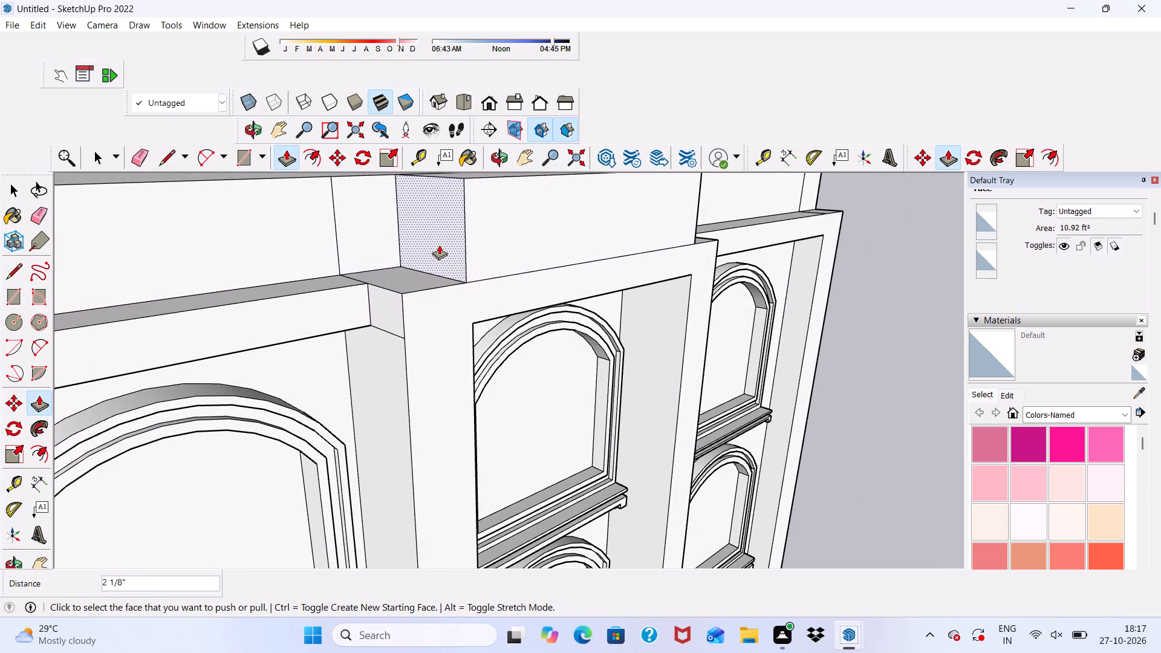
{"action": "scroll", "coordinate": [433, 245], "scroll_direction": "down", "scroll_amount": 5}
{"action": "middle_click_drag", "start_coordinate": [435, 252], "coordinate": [368, 248]}
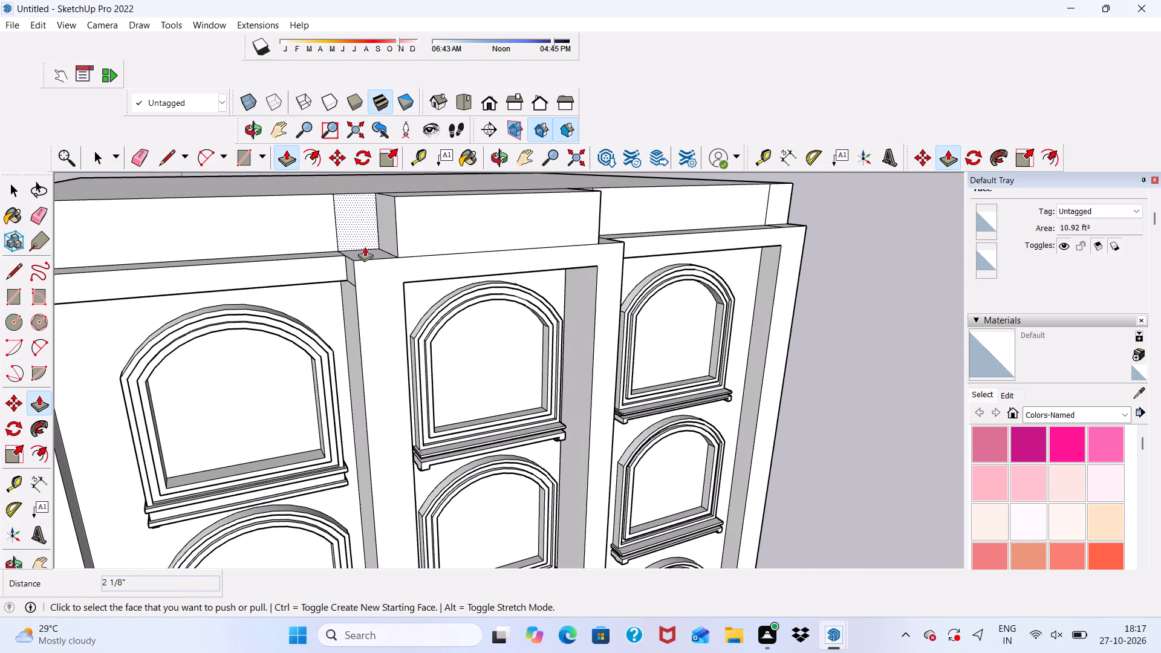
{"action": "scroll", "coordinate": [392, 227], "scroll_direction": "up", "scroll_amount": 5}
{"action": "left_click", "coordinate": [394, 226]}
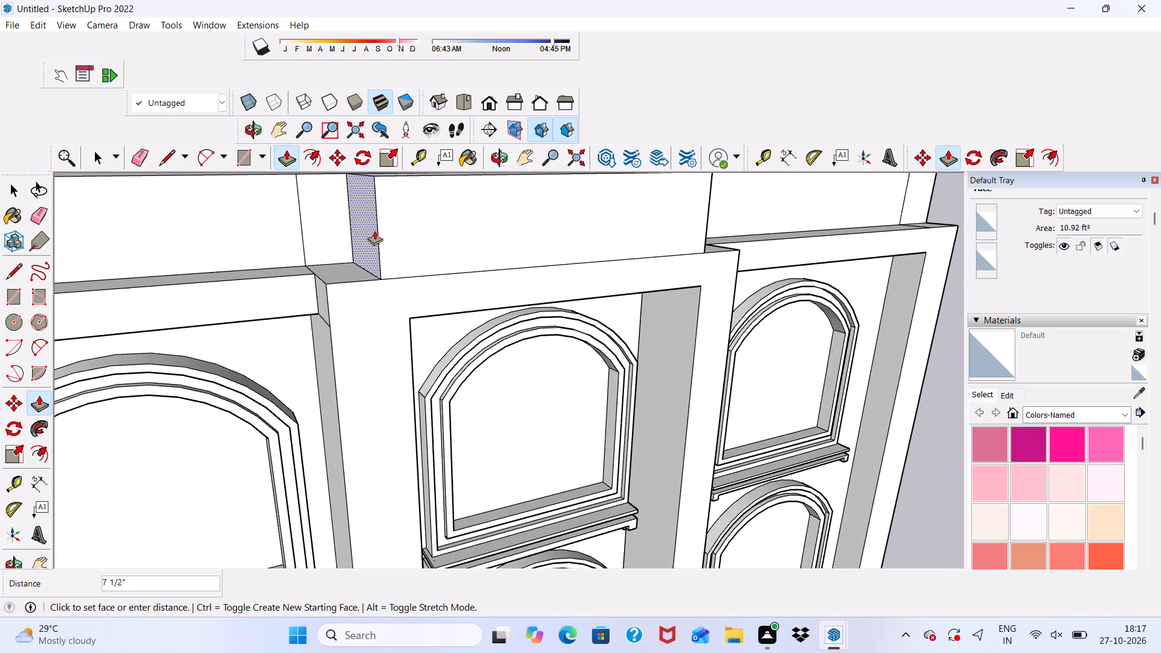
{"action": "scroll", "coordinate": [353, 261], "scroll_direction": "up", "scroll_amount": 2}
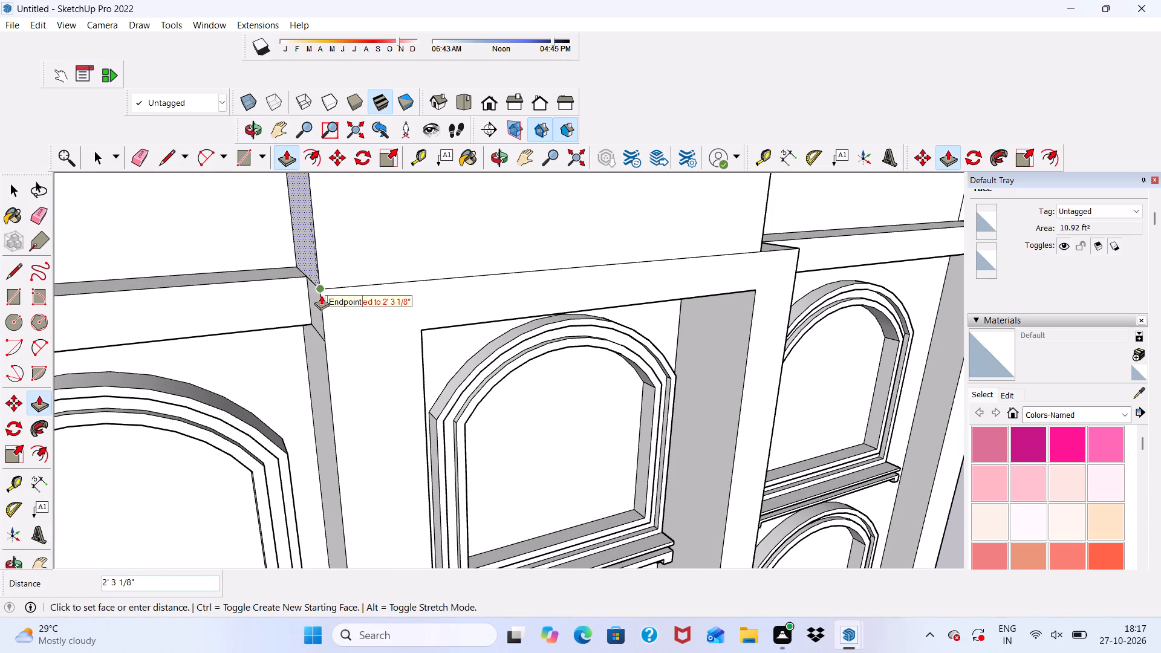
{"action": "left_click", "coordinate": [321, 295]}
Push/Pull the raised middle block's right side face about 1' 10 1/8" out to the right edge of the projecting frame.
{"action": "scroll", "coordinate": [281, 258], "scroll_direction": "down", "scroll_amount": 10}
{"action": "middle_click_drag", "start_coordinate": [572, 320], "coordinate": [300, 374]}
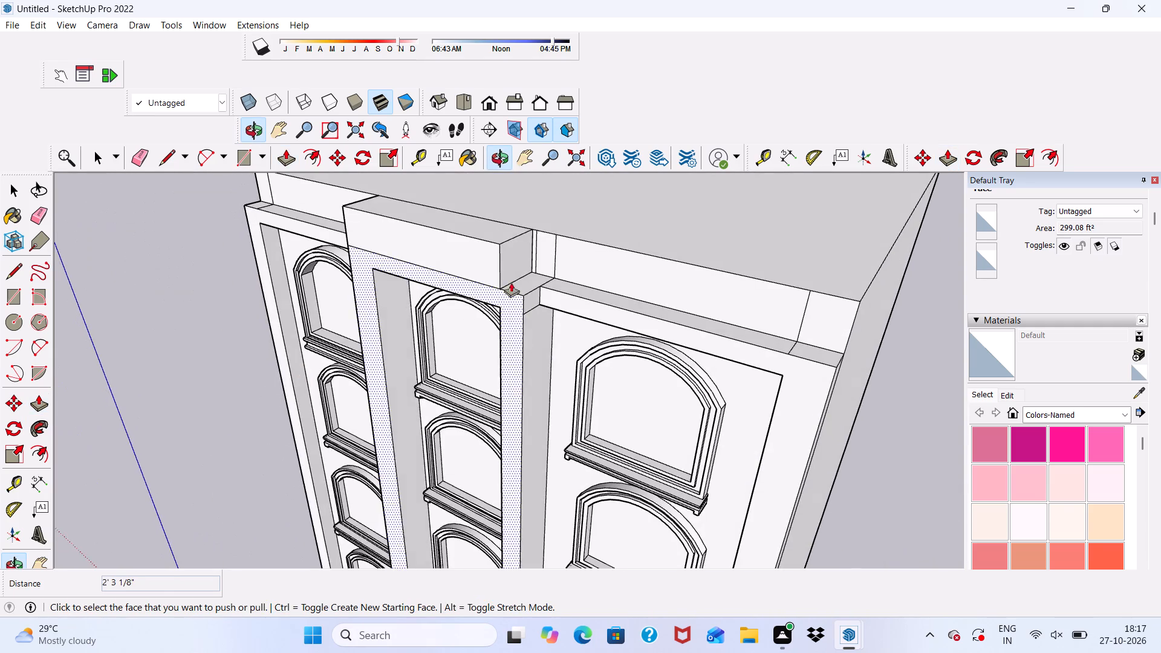
{"action": "scroll", "coordinate": [507, 246], "scroll_direction": "up", "scroll_amount": 5}
{"action": "left_click", "coordinate": [515, 255]}
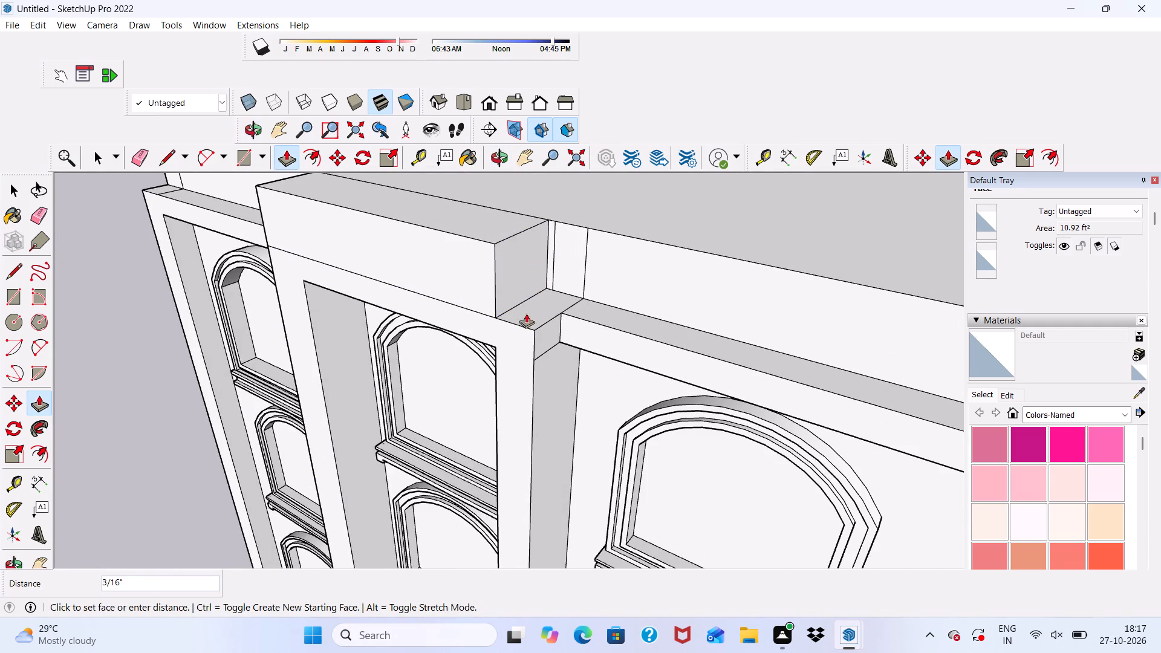
{"action": "scroll", "coordinate": [509, 267], "scroll_direction": "up", "scroll_amount": 2}
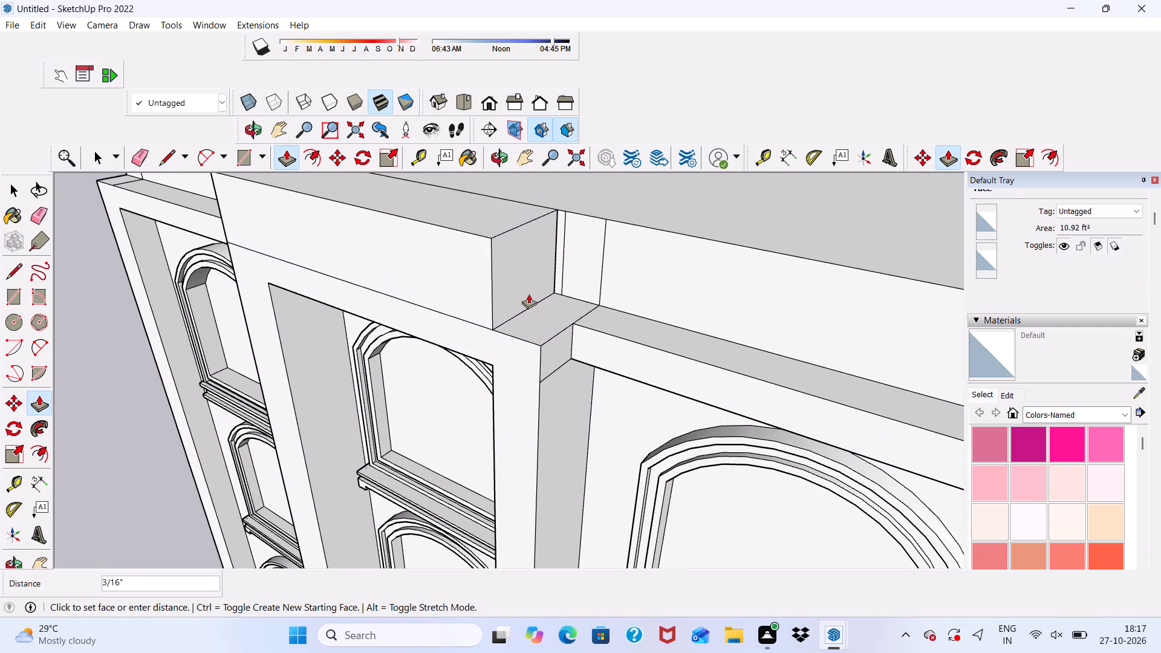
{"action": "key", "text": "space"}
{"action": "scroll", "coordinate": [507, 275], "scroll_direction": "up", "scroll_amount": 2}
{"action": "left_click", "coordinate": [507, 267]}
{"action": "left_click", "coordinate": [280, 159]}
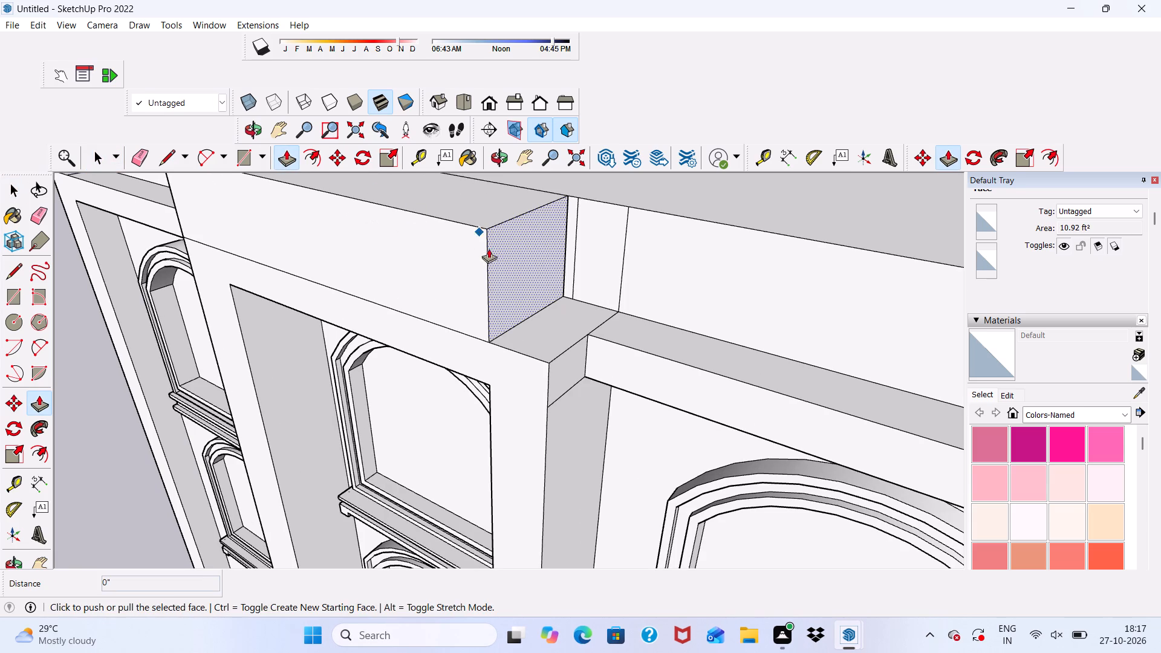
{"action": "left_click", "coordinate": [506, 272]}
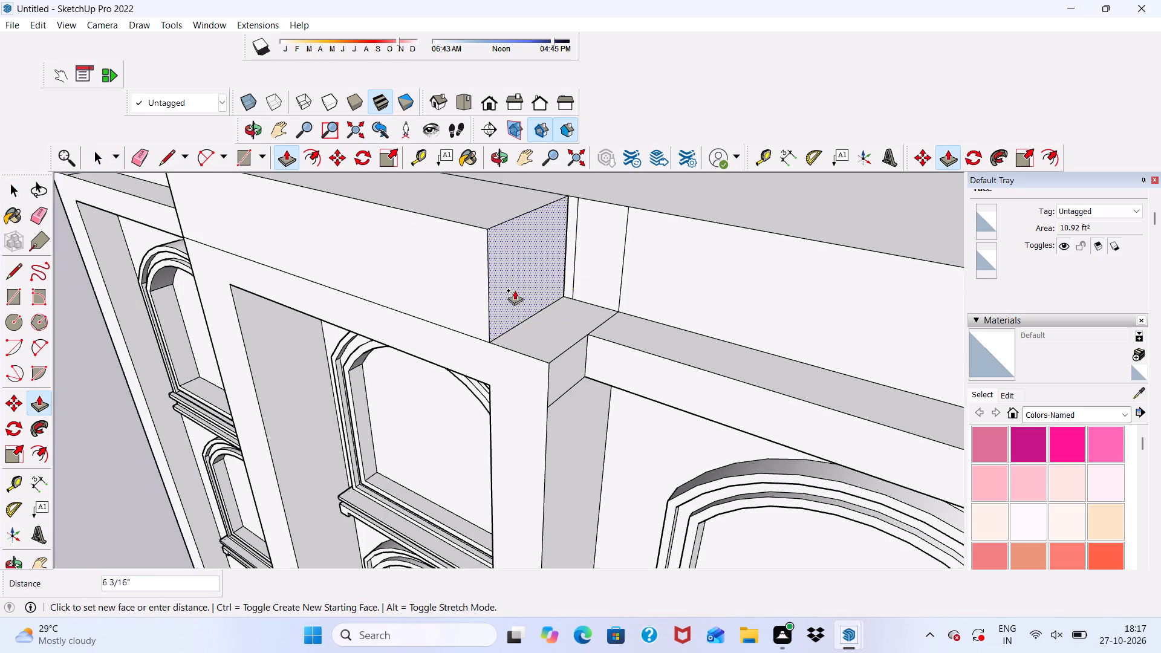
{"action": "left_click", "coordinate": [550, 365]}
Erase the leftover dividing edges on the front and top of the raised middle block near its right end.
{"action": "scroll", "coordinate": [528, 302], "scroll_direction": "down", "scroll_amount": 3}
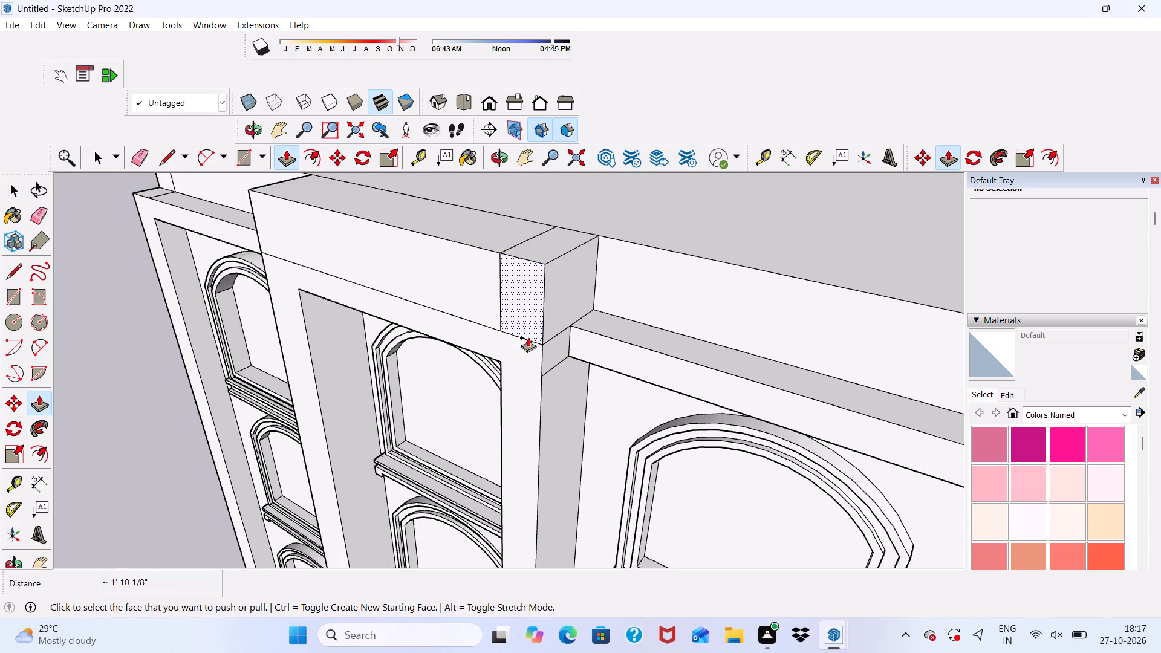
{"action": "scroll", "coordinate": [528, 337], "scroll_direction": "down", "scroll_amount": 4}
{"action": "middle_click_drag", "start_coordinate": [527, 337], "coordinate": [636, 305]}
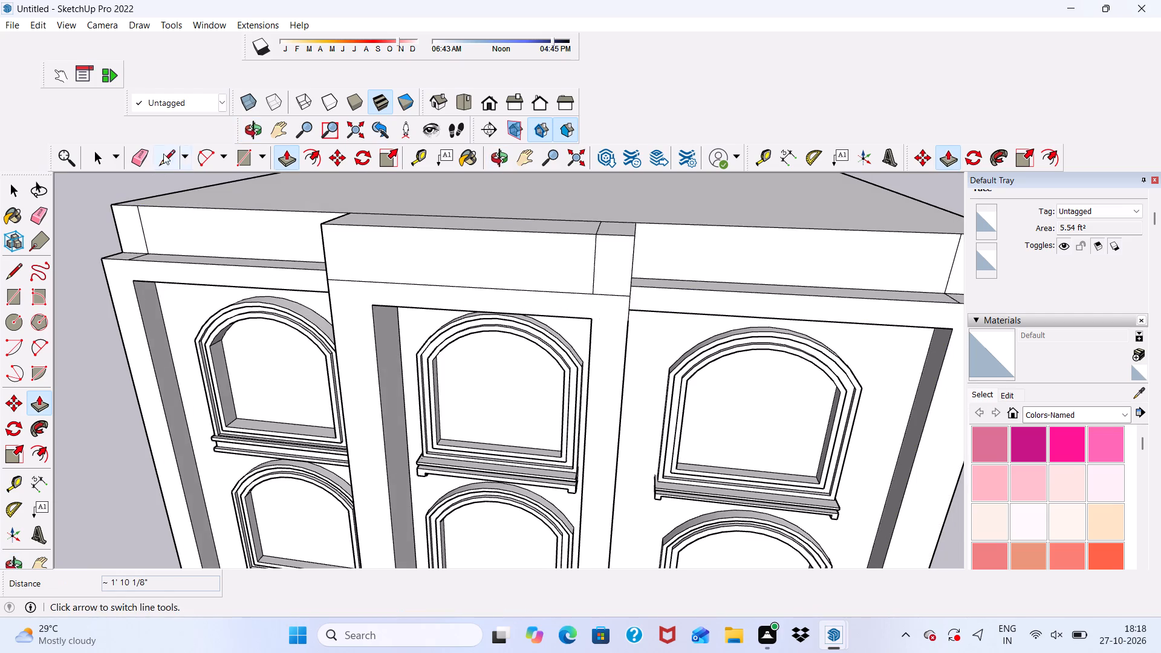
{"action": "left_click", "coordinate": [146, 149]}
{"action": "scroll", "coordinate": [510, 238], "scroll_direction": "up", "scroll_amount": 2}
{"action": "left_click_drag", "start_coordinate": [597, 261], "coordinate": [613, 273]}
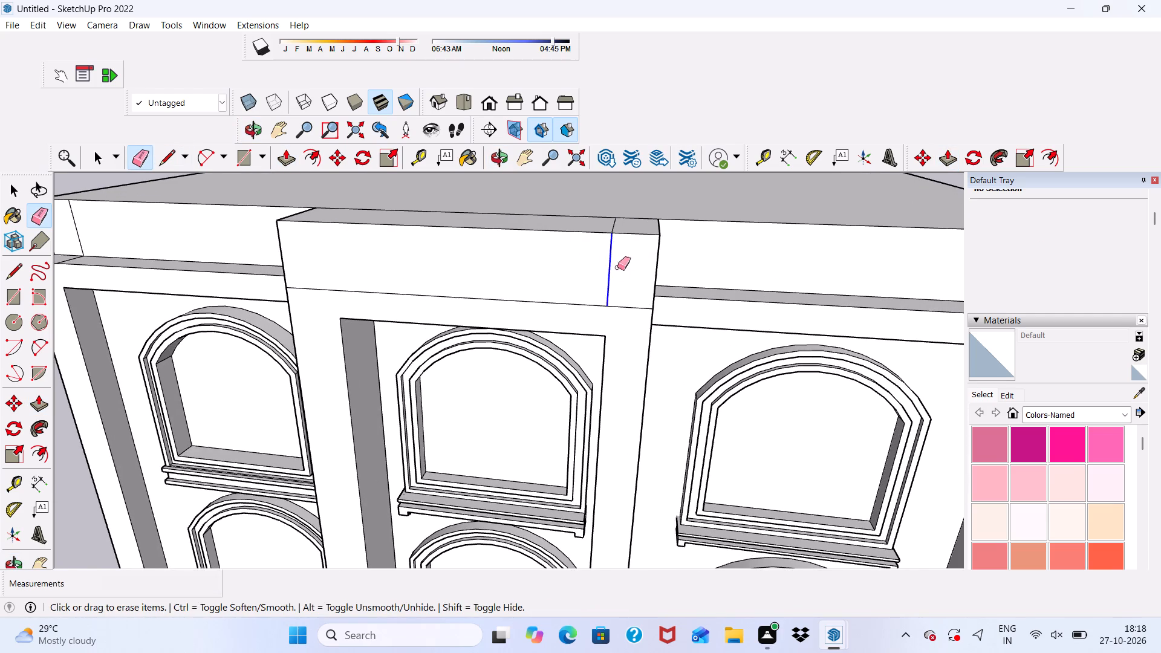
{"action": "scroll", "coordinate": [611, 224], "scroll_direction": "up", "scroll_amount": 5}
{"action": "left_click_drag", "start_coordinate": [611, 223], "coordinate": [622, 233]}
{"action": "scroll", "coordinate": [619, 244], "scroll_direction": "down", "scroll_amount": 3}
{"action": "middle_click_drag", "start_coordinate": [616, 266], "coordinate": [643, 148]}
{"action": "scroll", "coordinate": [600, 196], "scroll_direction": "down", "scroll_amount": 6}
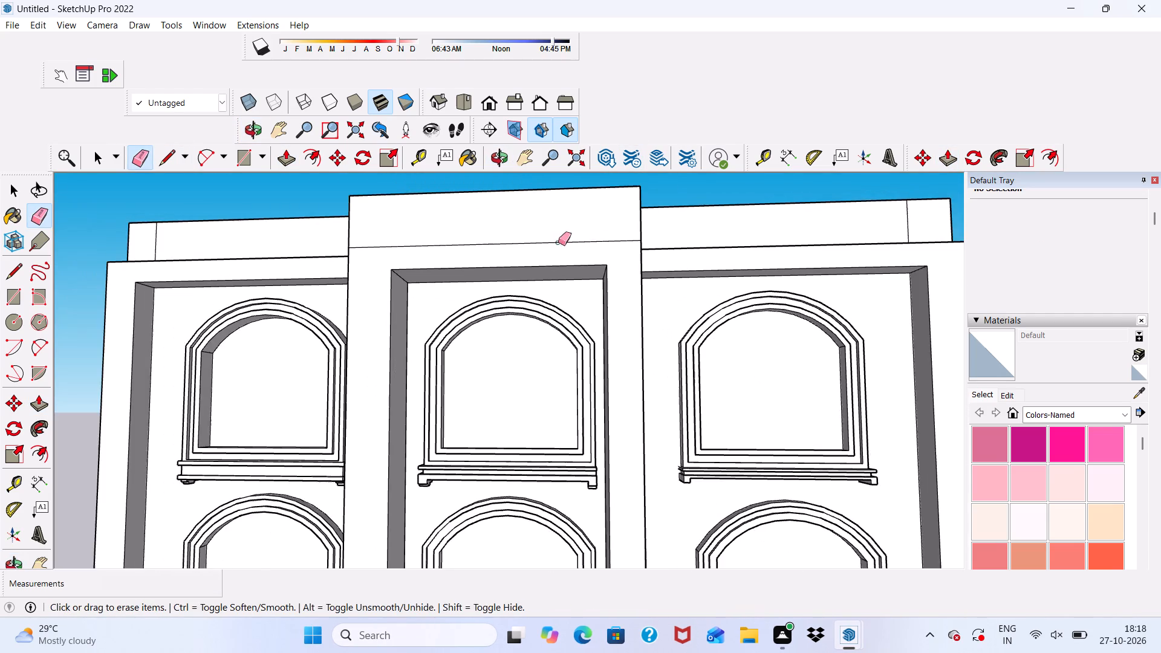
{"action": "key", "text": "space"}
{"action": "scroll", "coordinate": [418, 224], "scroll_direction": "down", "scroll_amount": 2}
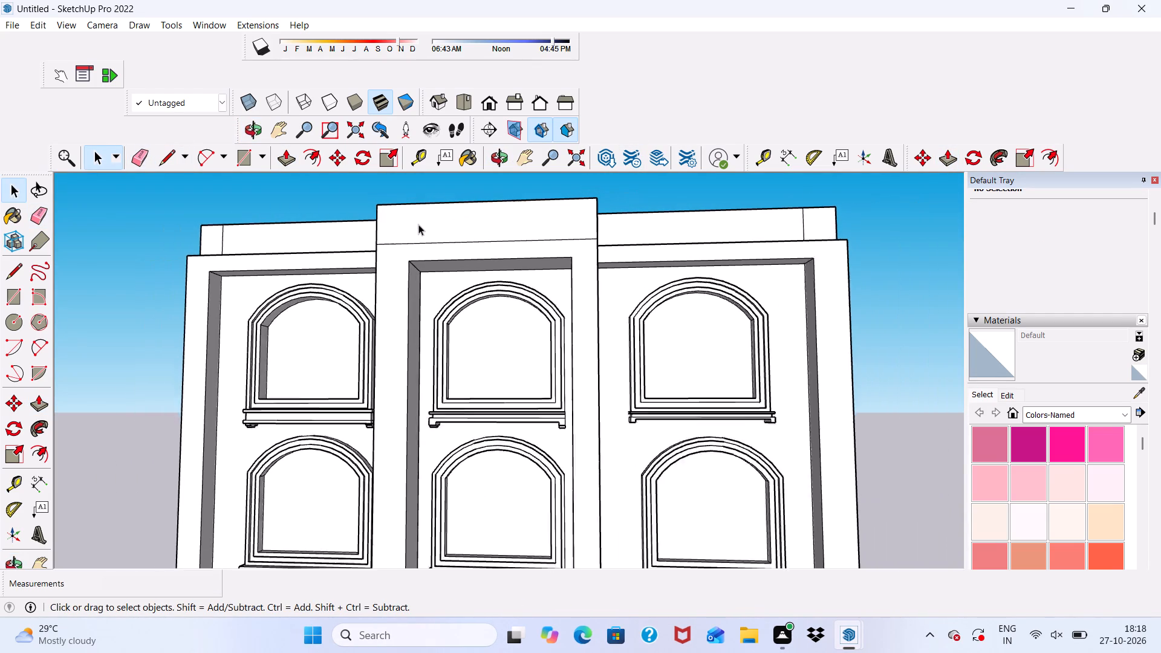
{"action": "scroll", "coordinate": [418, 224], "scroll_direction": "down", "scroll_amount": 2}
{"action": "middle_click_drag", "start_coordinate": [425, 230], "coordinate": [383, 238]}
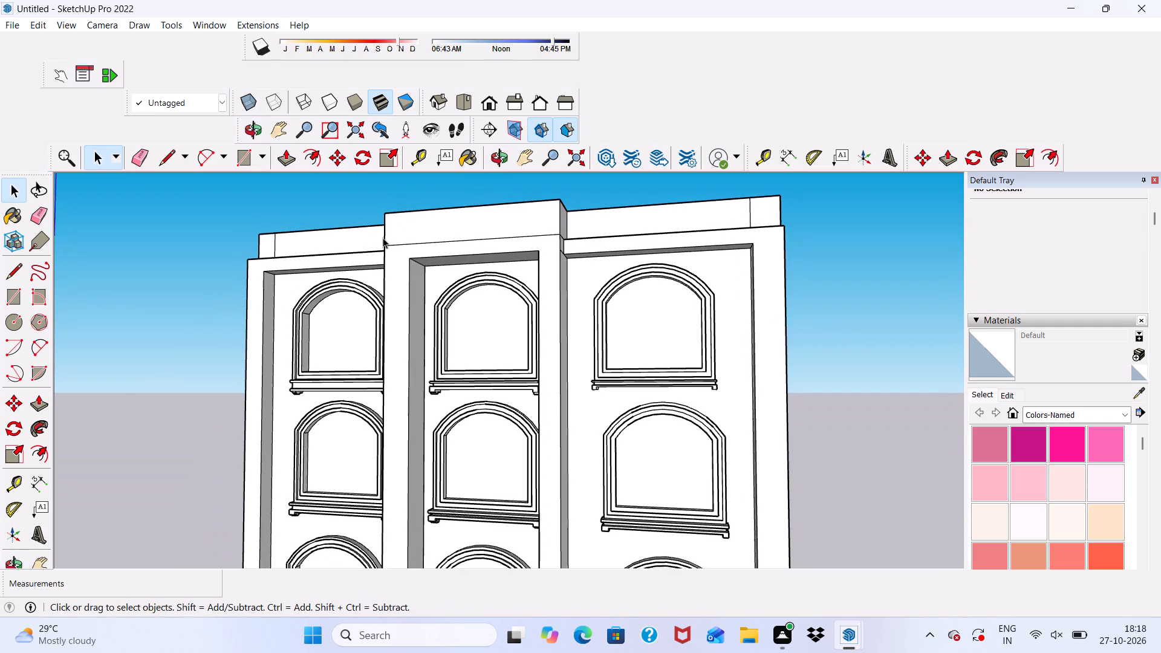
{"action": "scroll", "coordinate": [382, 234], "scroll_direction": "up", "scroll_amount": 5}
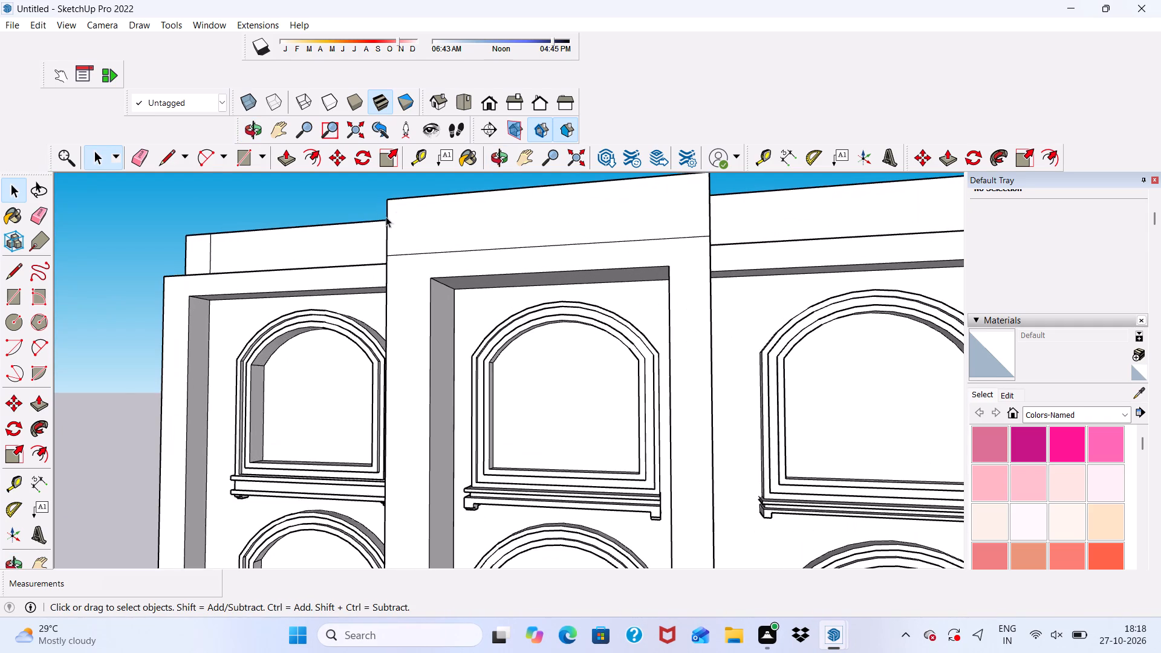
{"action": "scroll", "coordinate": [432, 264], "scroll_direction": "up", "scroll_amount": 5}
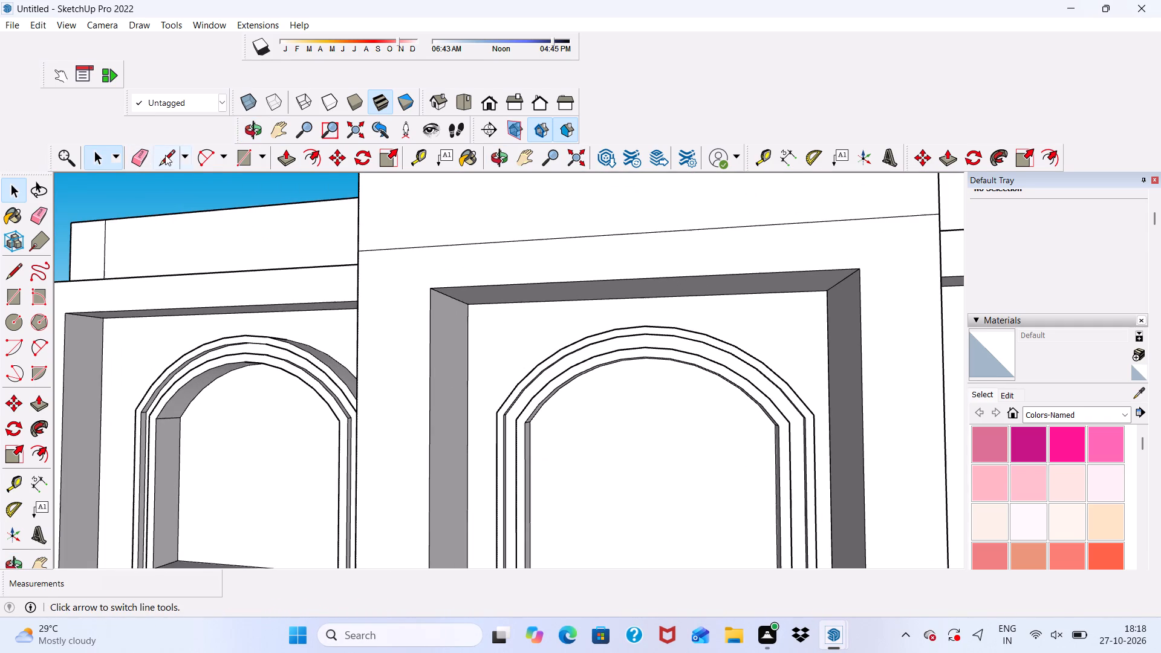
Draw vertical lines from both top corners of the middle bay's recess up to the horizontal edge above.
{"action": "left_click", "coordinate": [165, 155]}
{"action": "scroll", "coordinate": [431, 271], "scroll_direction": "up", "scroll_amount": 1}
{"action": "left_click", "coordinate": [432, 288]}
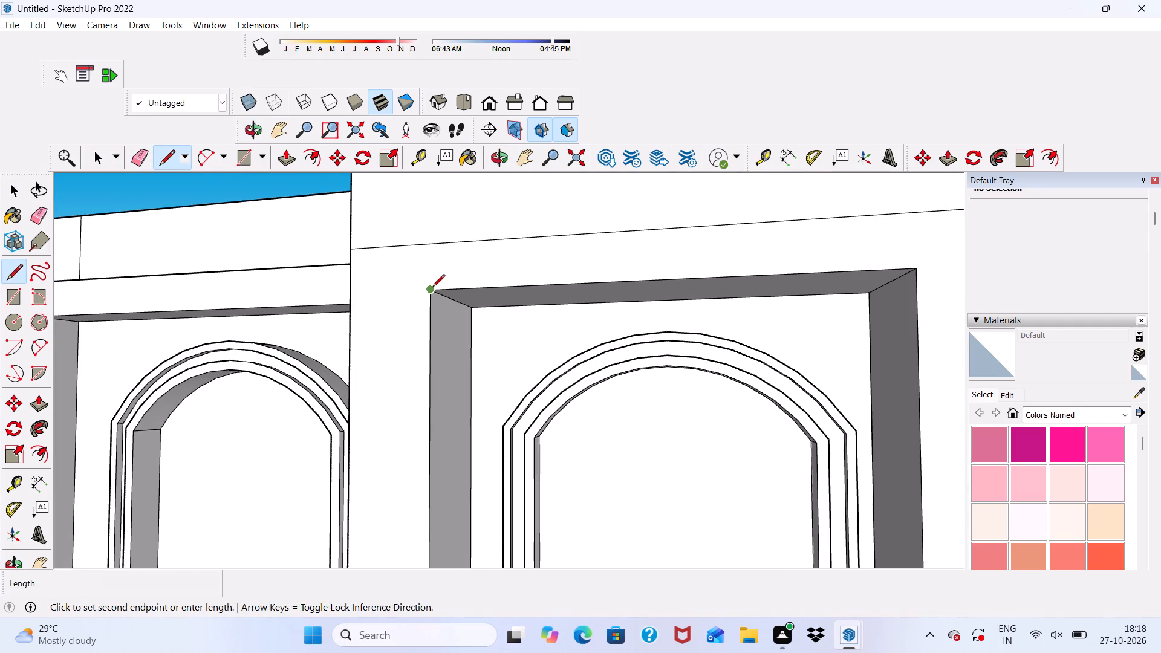
{"action": "scroll", "coordinate": [429, 248], "scroll_direction": "up", "scroll_amount": 4}
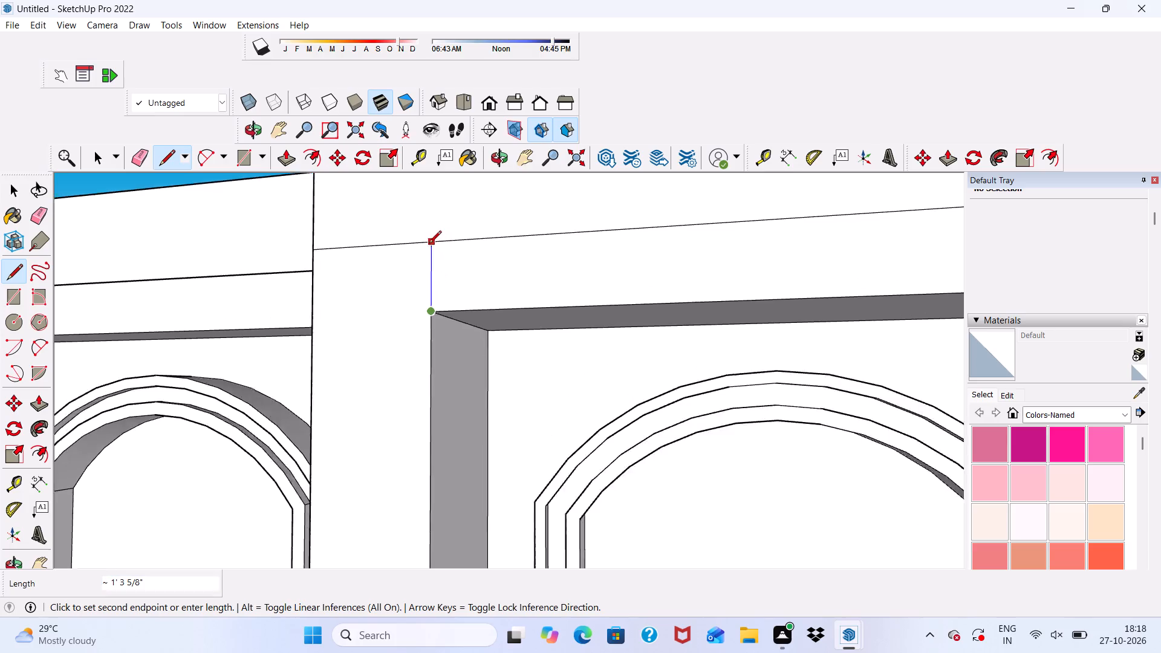
{"action": "left_click", "coordinate": [429, 244]}
{"action": "scroll", "coordinate": [394, 232], "scroll_direction": "down", "scroll_amount": 10}
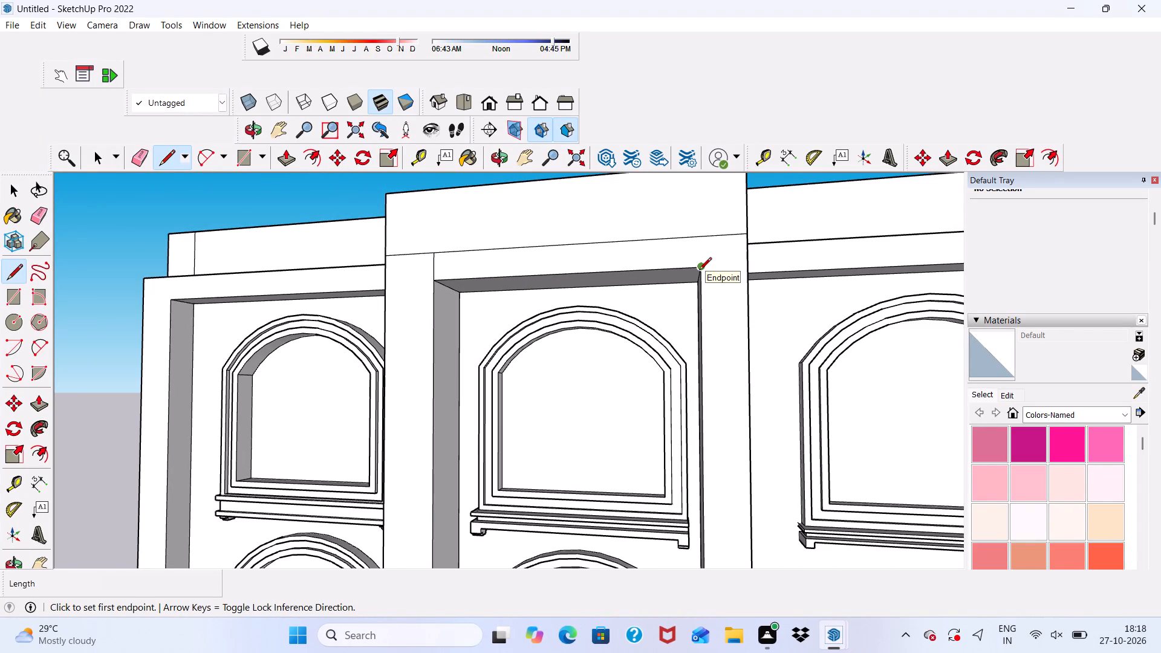
{"action": "key", "text": "space"}
{"action": "scroll", "coordinate": [699, 271], "scroll_direction": "up", "scroll_amount": 3}
{"action": "left_click", "coordinate": [551, 258]}
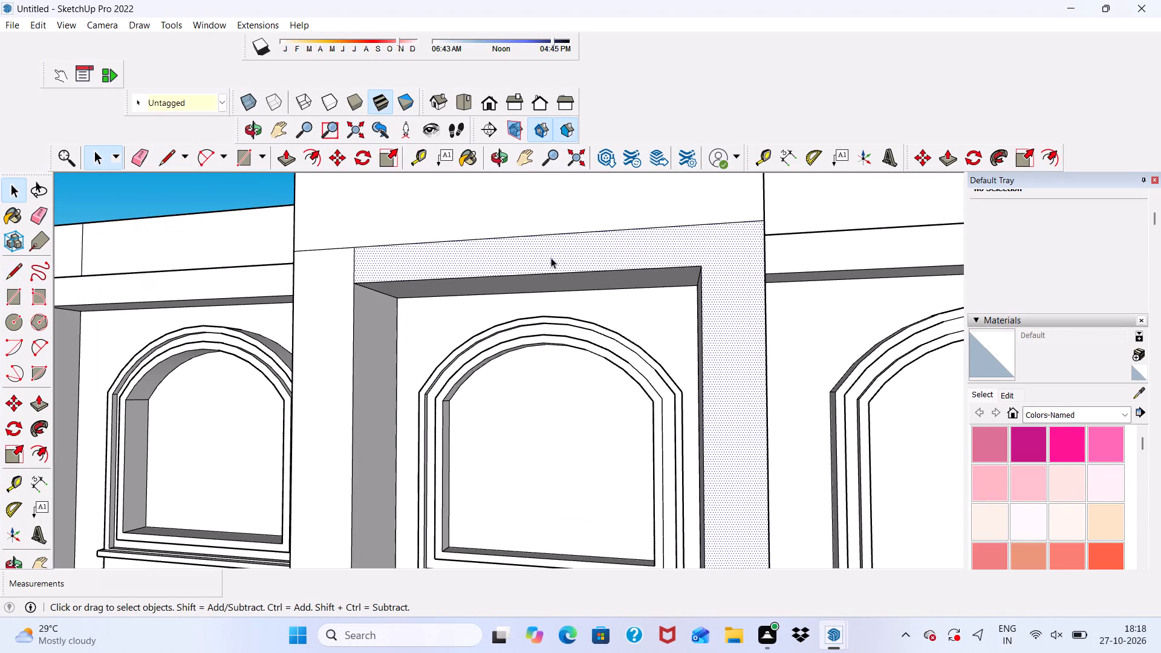
{"action": "left_click", "coordinate": [156, 155]}
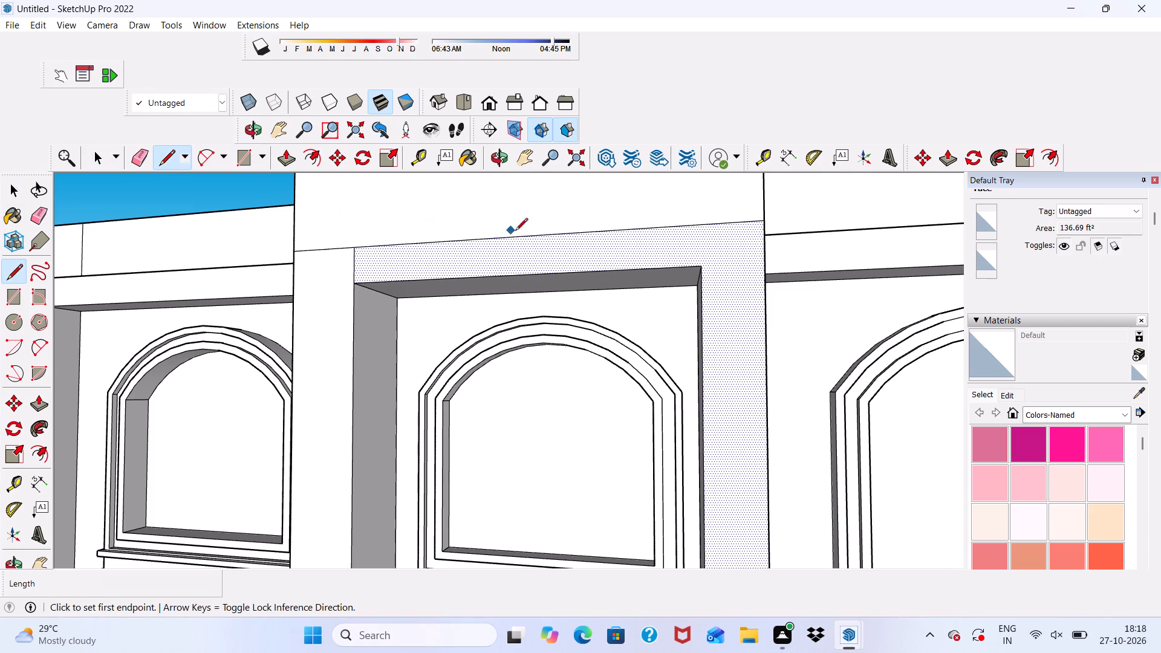
{"action": "scroll", "coordinate": [707, 270], "scroll_direction": "up", "scroll_amount": 2}
{"action": "left_click", "coordinate": [703, 261]}
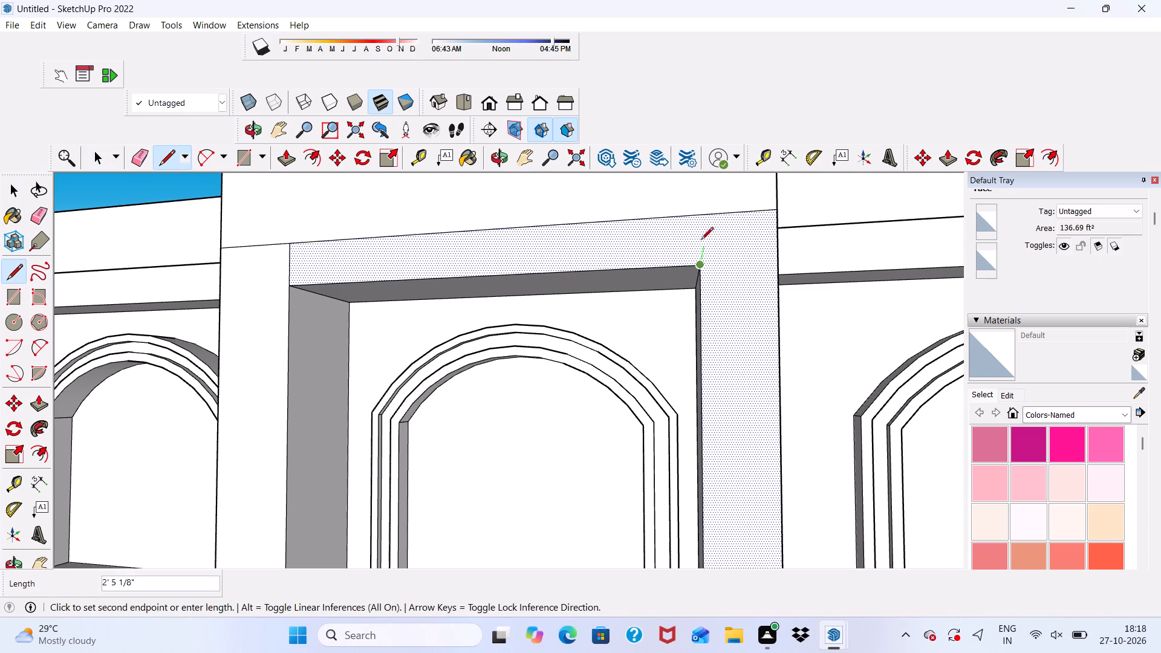
{"action": "left_click", "coordinate": [694, 218]}
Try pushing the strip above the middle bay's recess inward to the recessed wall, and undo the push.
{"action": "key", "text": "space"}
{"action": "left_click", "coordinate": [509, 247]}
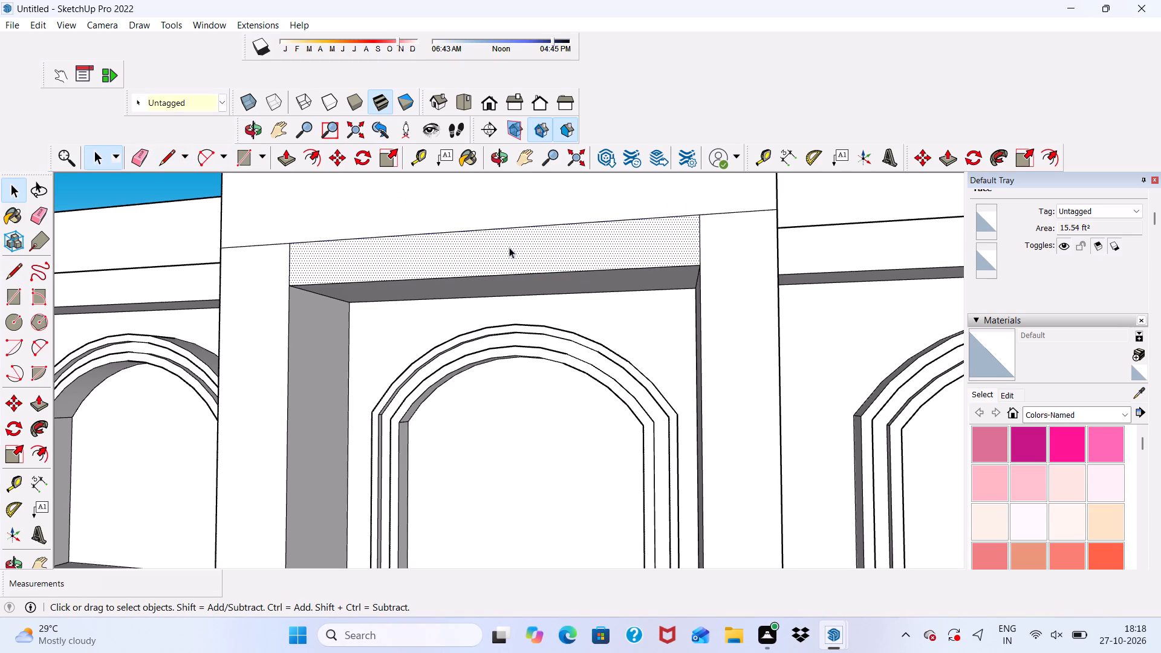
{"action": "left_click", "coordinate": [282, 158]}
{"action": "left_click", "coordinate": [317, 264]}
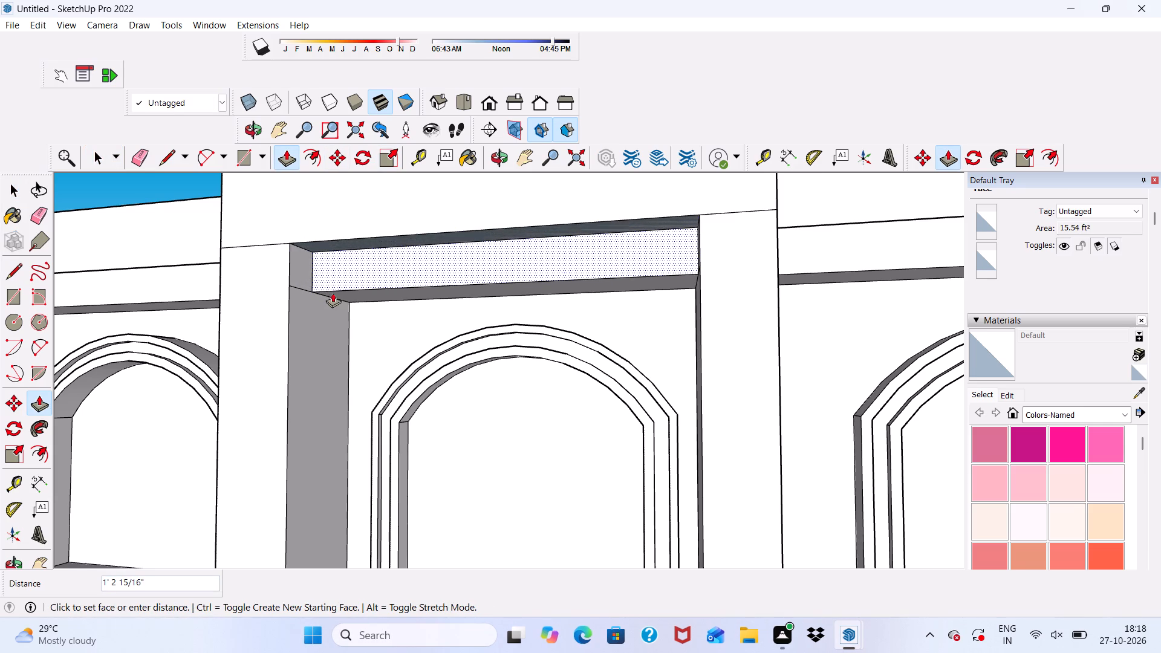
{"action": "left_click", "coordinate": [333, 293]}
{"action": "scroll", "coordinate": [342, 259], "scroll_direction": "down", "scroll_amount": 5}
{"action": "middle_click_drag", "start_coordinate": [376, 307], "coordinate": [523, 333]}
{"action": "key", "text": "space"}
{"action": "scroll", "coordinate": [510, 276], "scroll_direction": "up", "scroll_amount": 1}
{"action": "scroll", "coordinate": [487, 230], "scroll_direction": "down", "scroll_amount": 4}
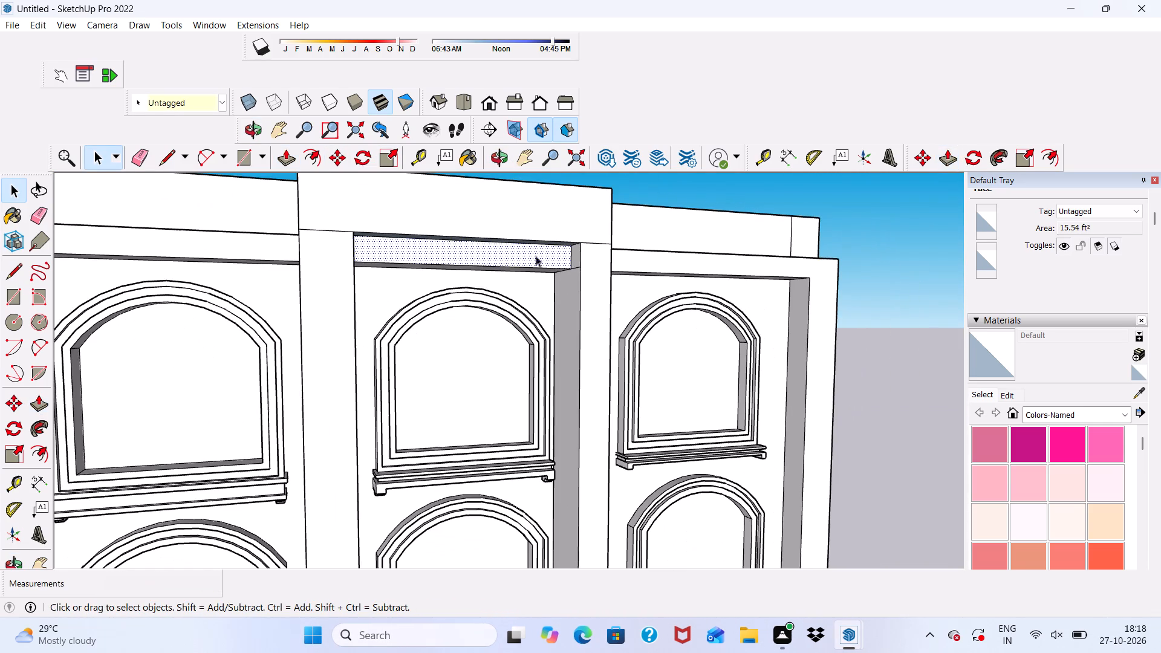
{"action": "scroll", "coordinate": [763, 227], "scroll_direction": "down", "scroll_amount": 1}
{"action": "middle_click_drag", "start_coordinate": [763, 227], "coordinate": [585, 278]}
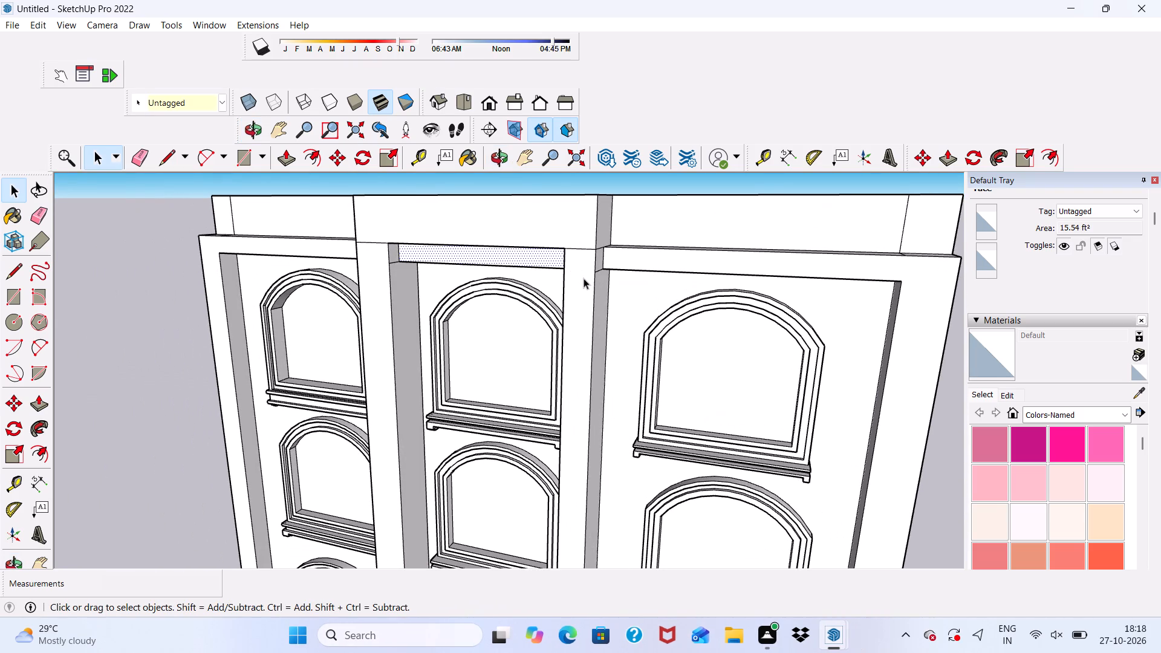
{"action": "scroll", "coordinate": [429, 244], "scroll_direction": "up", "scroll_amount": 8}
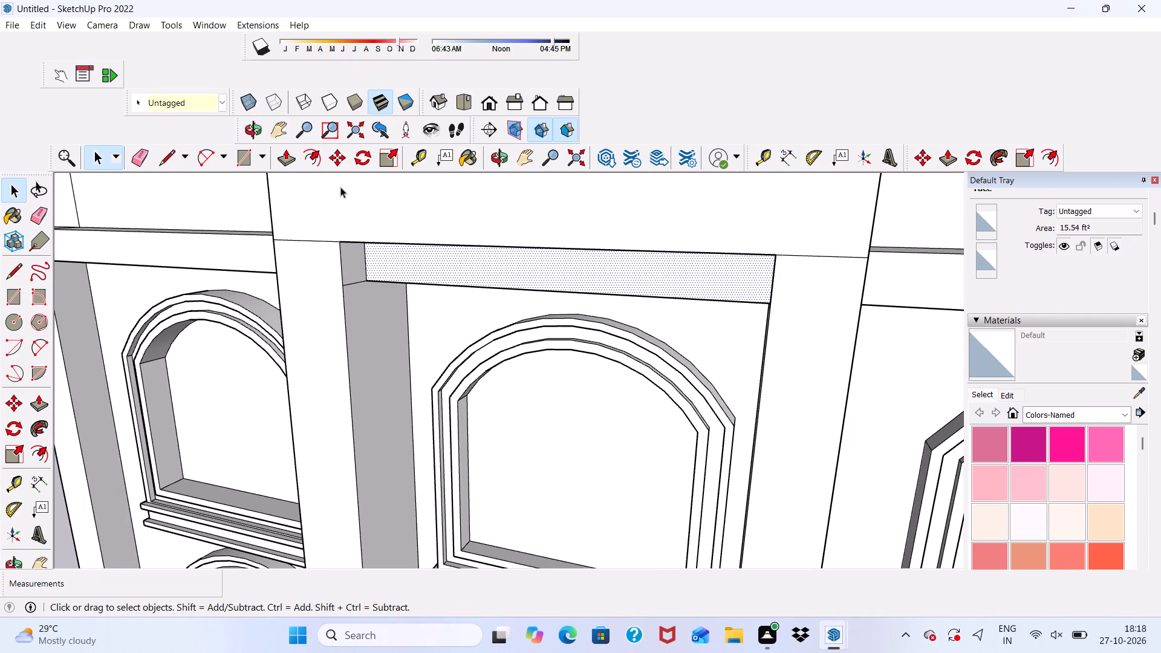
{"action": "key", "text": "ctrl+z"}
Draw a rectangle about 16' 3 3/8" by 6 13/16" along the top edge of the raised middle block's front face.
{"action": "scroll", "coordinate": [455, 249], "scroll_direction": "down", "scroll_amount": 8}
{"action": "middle_click_drag", "start_coordinate": [449, 279], "coordinate": [450, 278]}
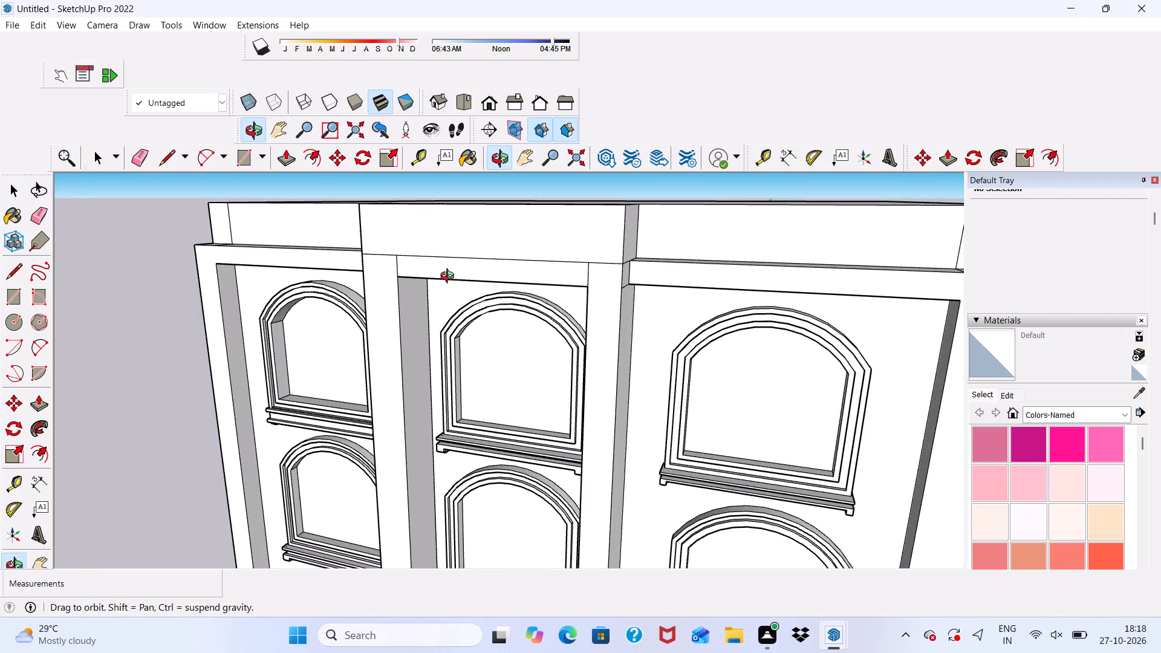
{"action": "middle_click_drag", "start_coordinate": [450, 278], "coordinate": [461, 255]}
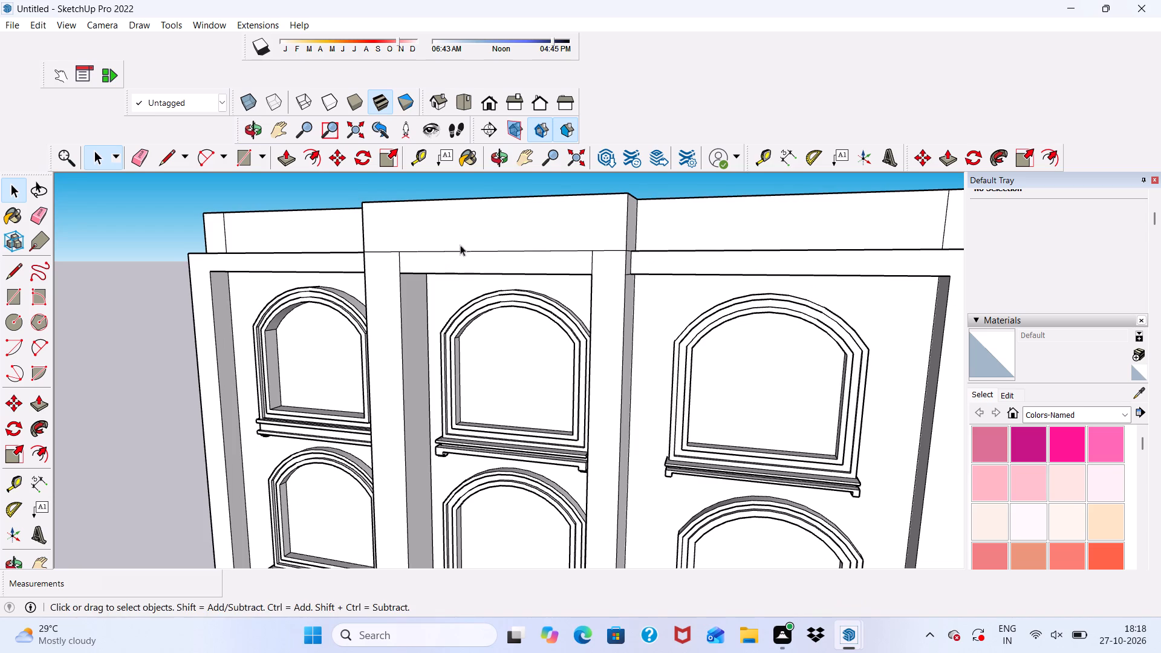
{"action": "left_click", "coordinate": [247, 154]}
{"action": "scroll", "coordinate": [385, 201], "scroll_direction": "up", "scroll_amount": 4}
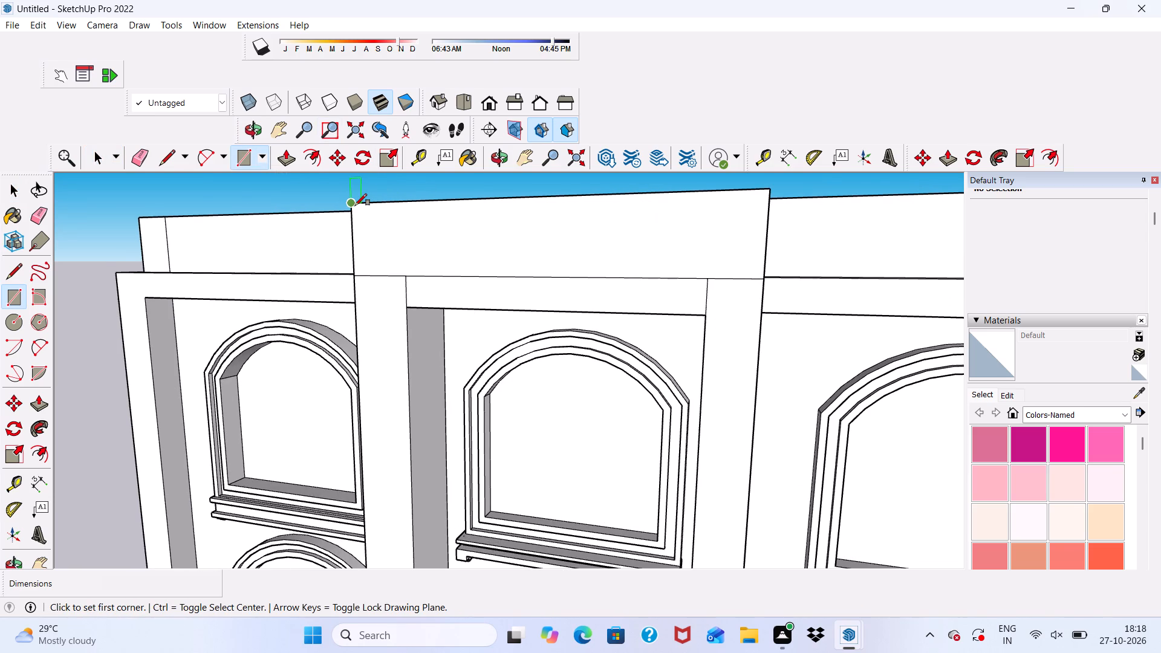
{"action": "left_click", "coordinate": [355, 206]}
{"action": "scroll", "coordinate": [770, 218], "scroll_direction": "up", "scroll_amount": 3}
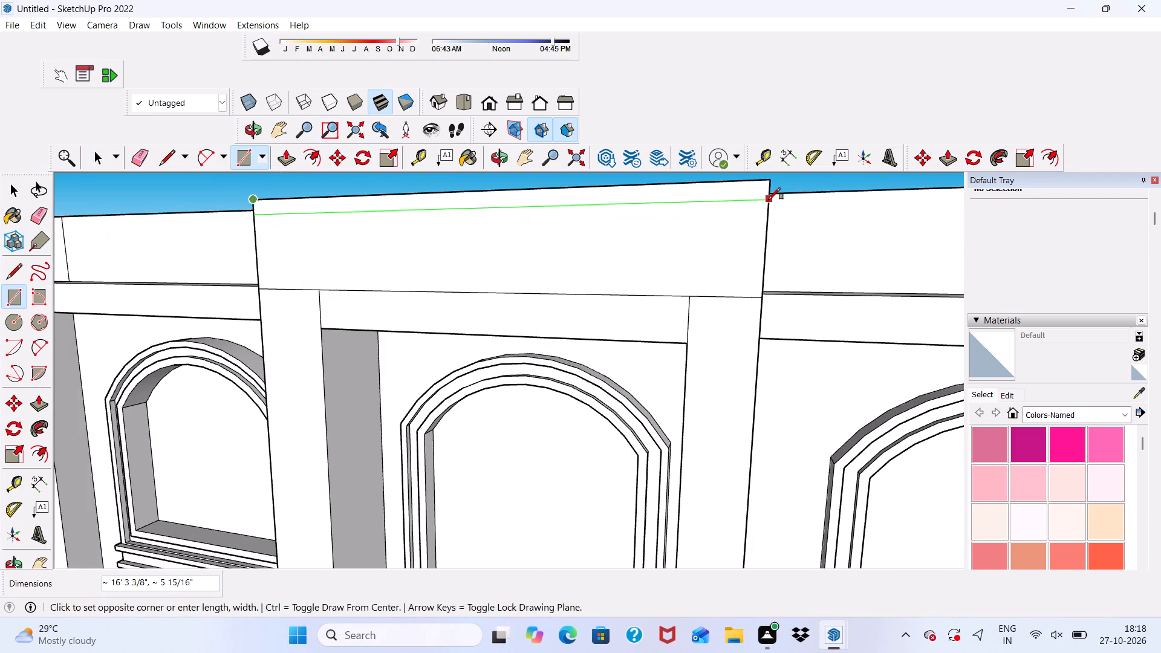
{"action": "left_click", "coordinate": [765, 203]}
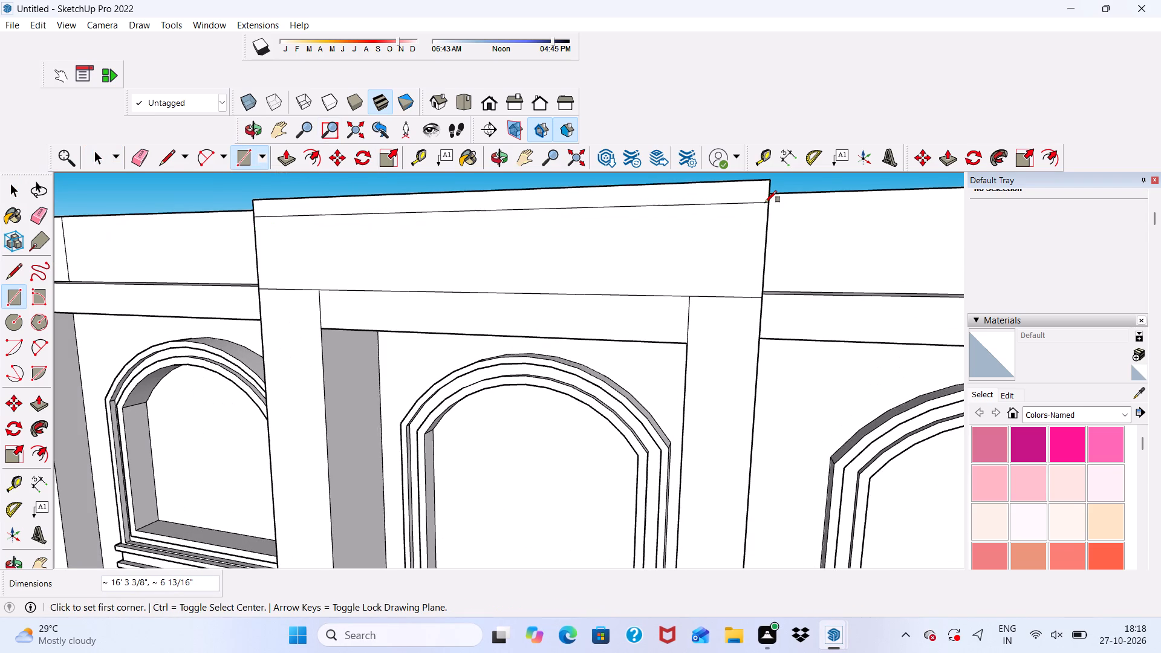
Draw a second full-width band about 16' 3 3/8" by 4 5/16" lower on the raised middle block's front face.
{"action": "scroll", "coordinate": [765, 203], "scroll_direction": "down", "scroll_amount": 5}
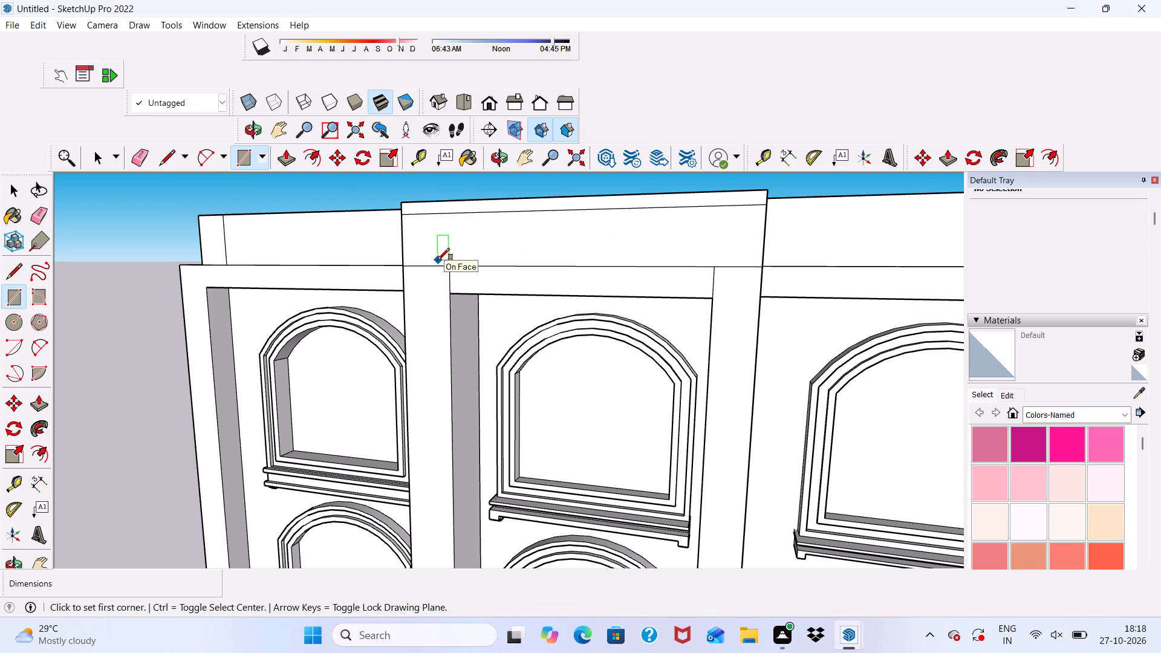
{"action": "scroll", "coordinate": [433, 243], "scroll_direction": "up", "scroll_amount": 7}
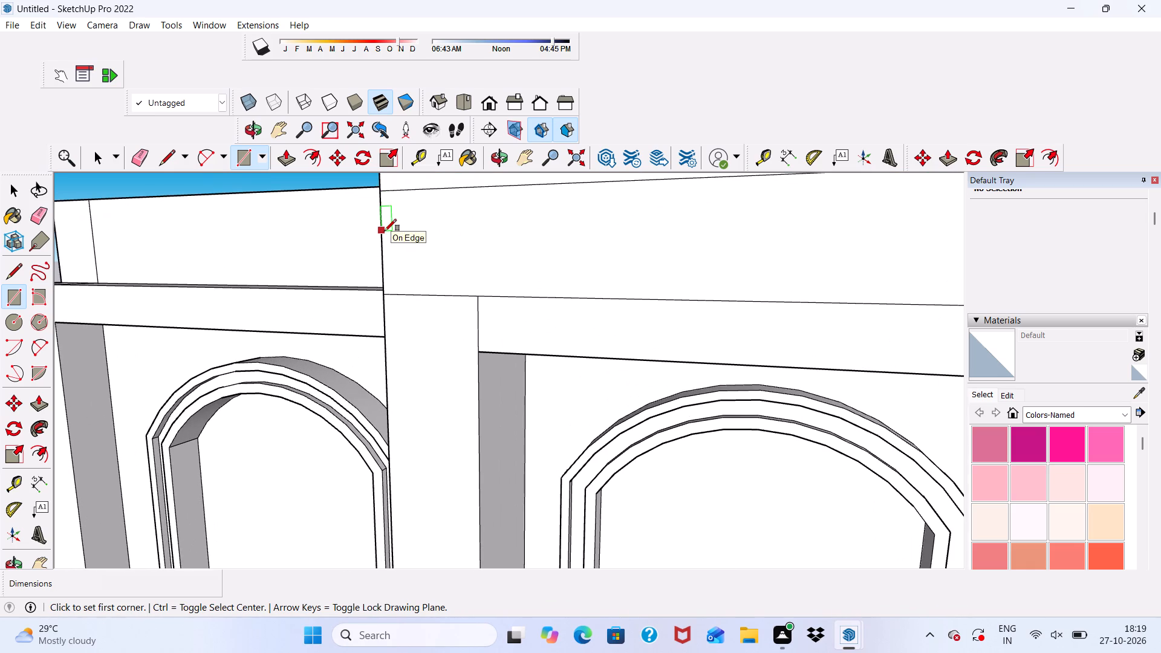
{"action": "left_click", "coordinate": [385, 233]}
{"action": "scroll", "coordinate": [381, 241], "scroll_direction": "down", "scroll_amount": 9}
{"action": "scroll", "coordinate": [756, 238], "scroll_direction": "up", "scroll_amount": 4}
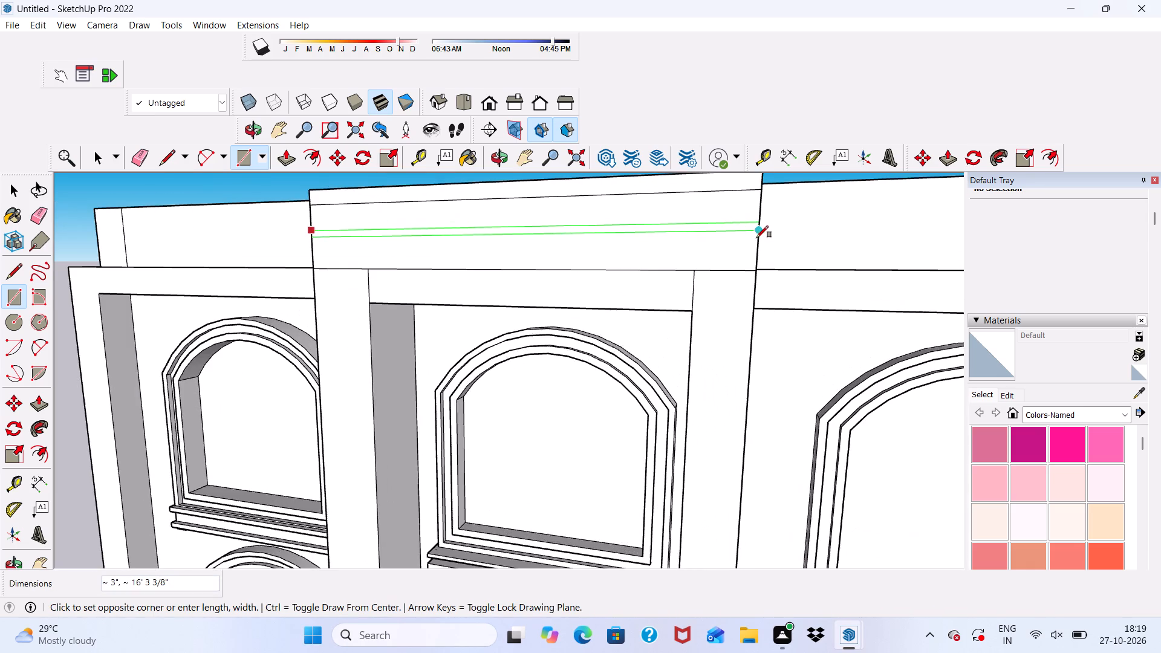
{"action": "scroll", "coordinate": [758, 236], "scroll_direction": "up", "scroll_amount": 6}
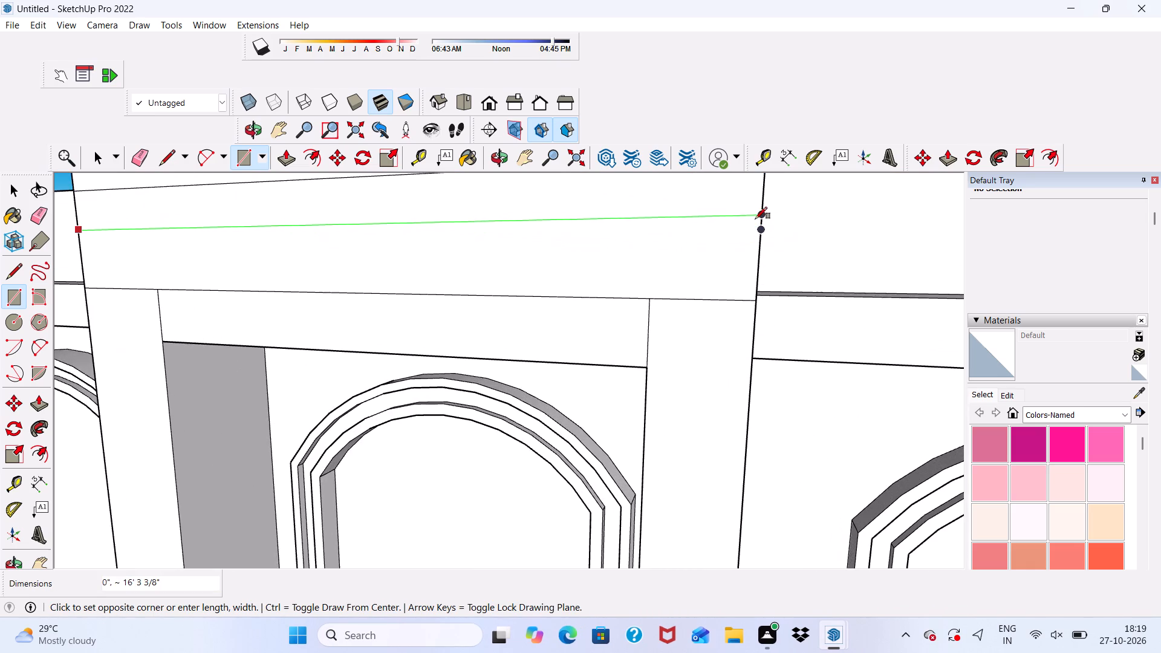
{"action": "scroll", "coordinate": [755, 210], "scroll_direction": "up", "scroll_amount": 3}
{"action": "left_click", "coordinate": [766, 188]}
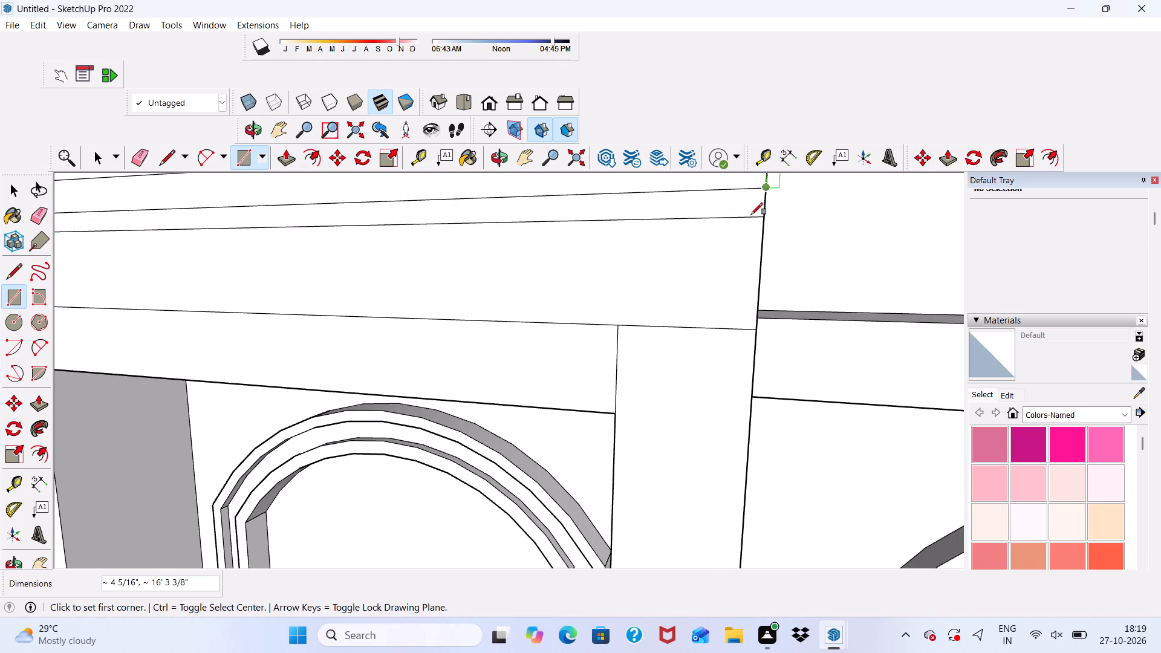
{"action": "scroll", "coordinate": [744, 245], "scroll_direction": "down", "scroll_amount": 10}
{"action": "key", "text": "space"}
Push/Pull the top band of the raised middle block outward 6".
{"action": "scroll", "coordinate": [411, 211], "scroll_direction": "up", "scroll_amount": 11}
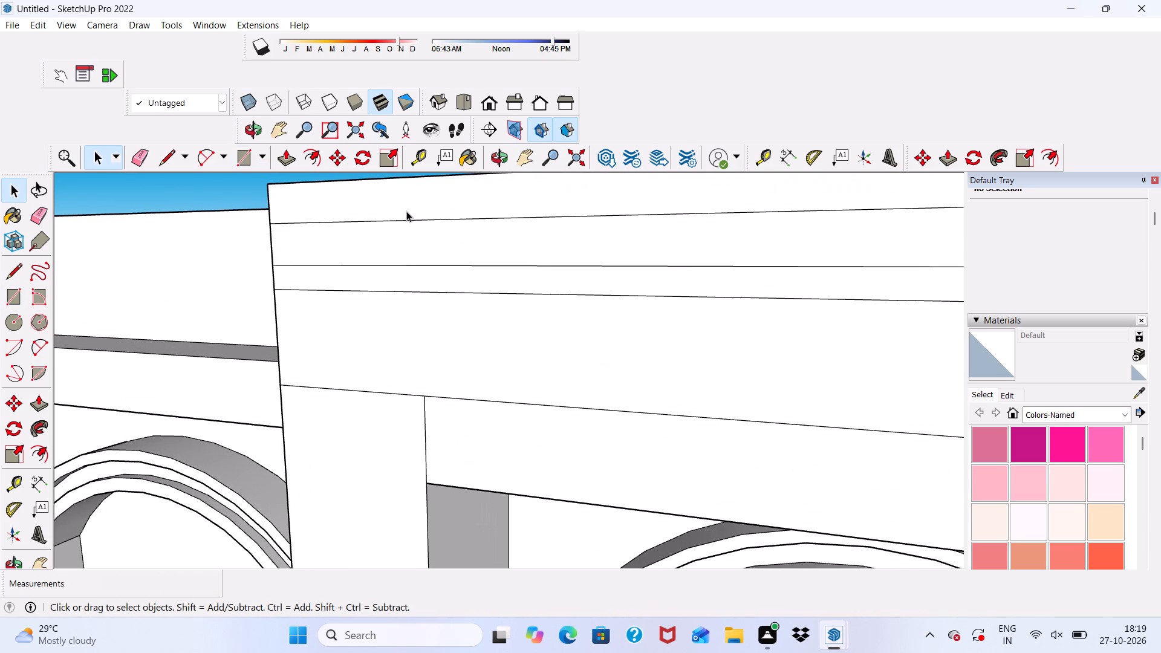
{"action": "left_click", "coordinate": [406, 211]}
{"action": "left_click", "coordinate": [284, 152]}
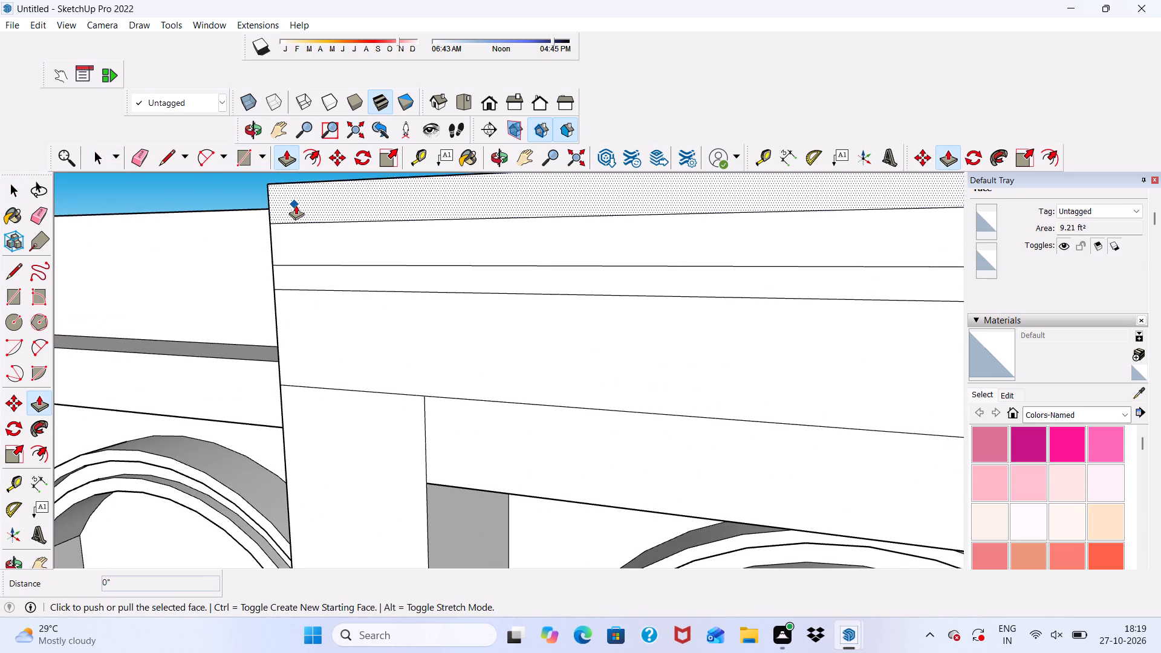
{"action": "left_click", "coordinate": [296, 205]}
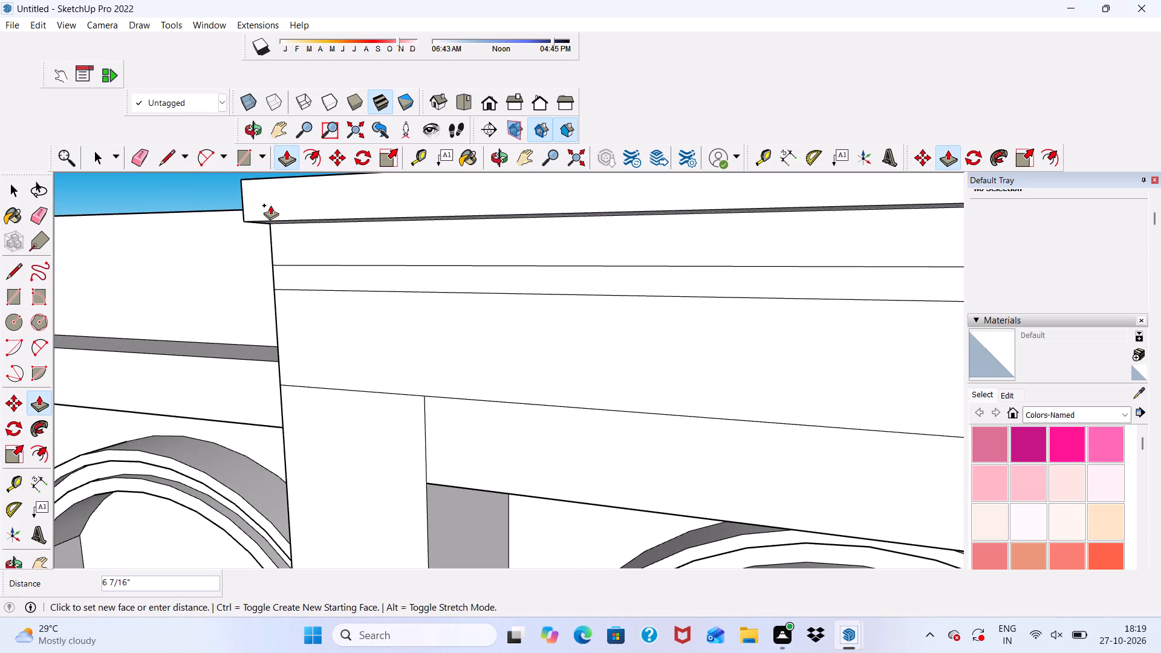
{"action": "key", "text": "1"}
{"action": "key", "text": "BackSpace"}
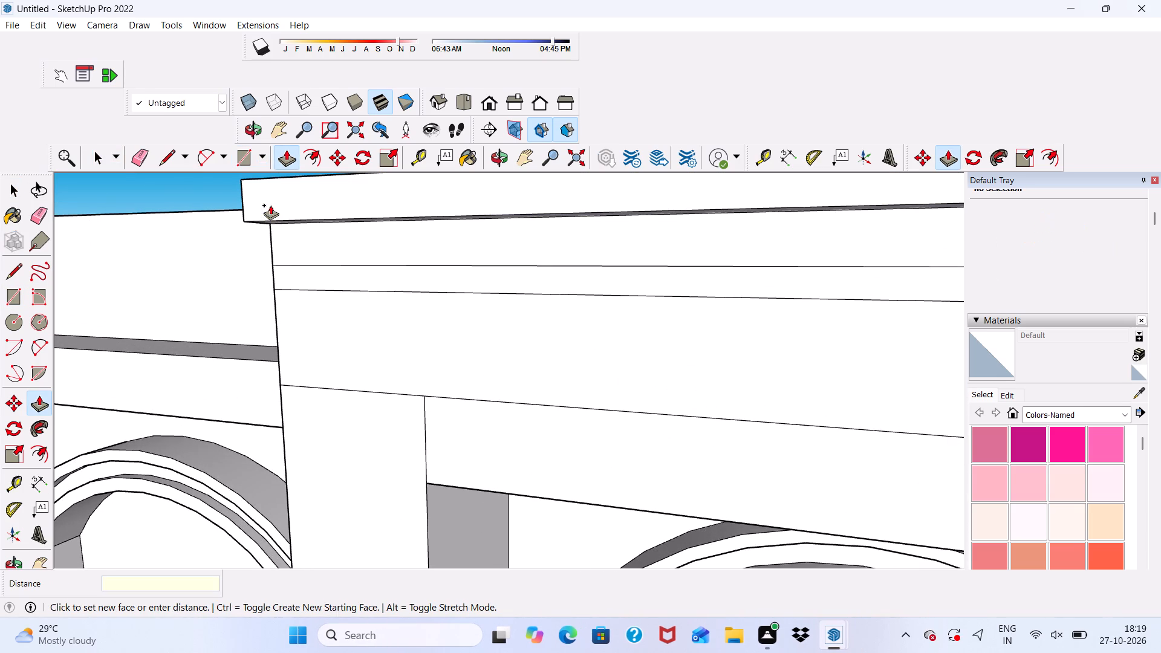
{"action": "key", "text": "3"}
{"action": "key", "text": "BackSpace"}
{"action": "key", "text": "6"}
{"action": "key", "text": "shift+quotedbl"}
{"action": "key", "text": "Return"}
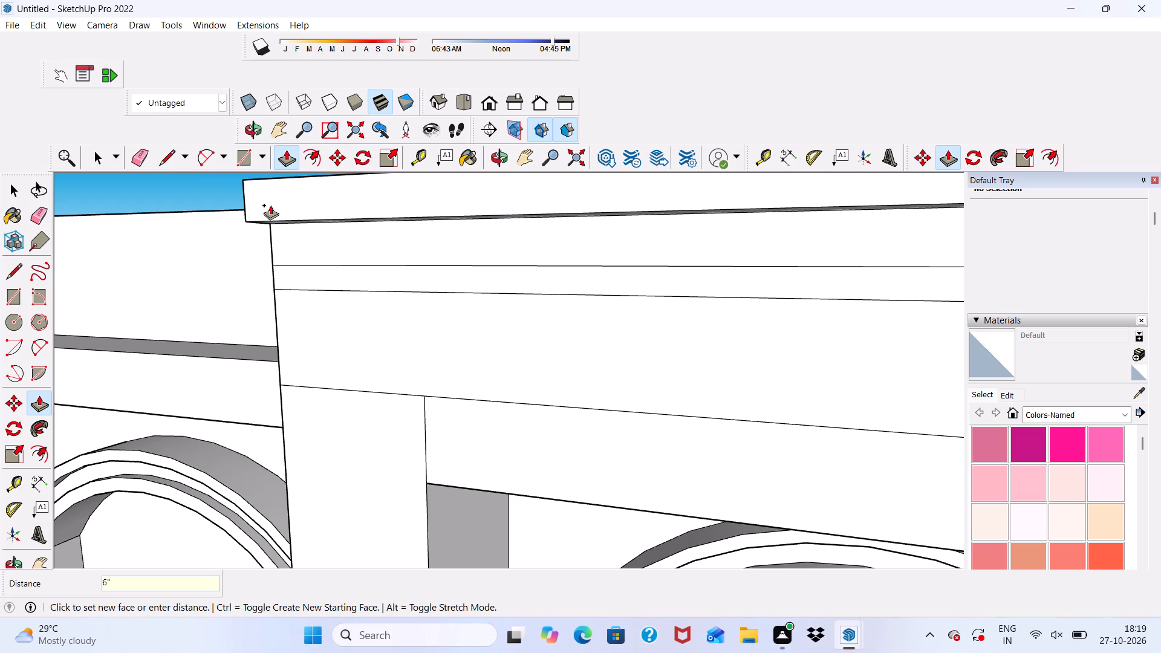
Push/Pull the lower narrow band outward 6", flush with the front of the top band.
{"action": "scroll", "coordinate": [288, 264], "scroll_direction": "up", "scroll_amount": 3}
{"action": "left_click", "coordinate": [288, 276]}
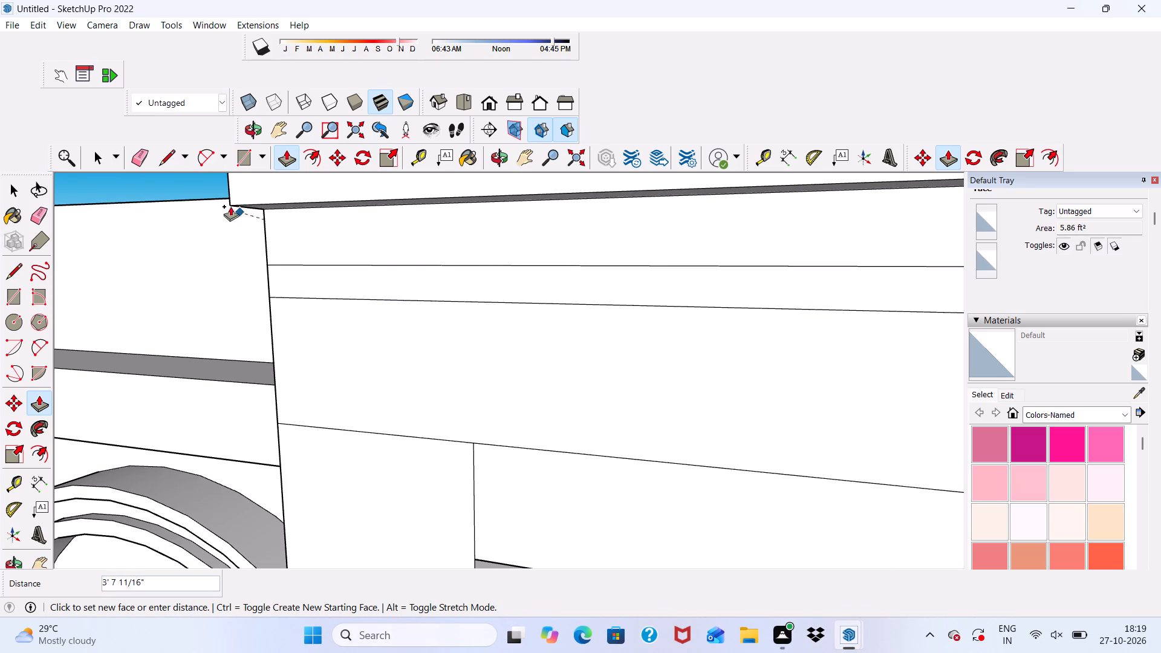
{"action": "scroll", "coordinate": [238, 201], "scroll_direction": "up", "scroll_amount": 2}
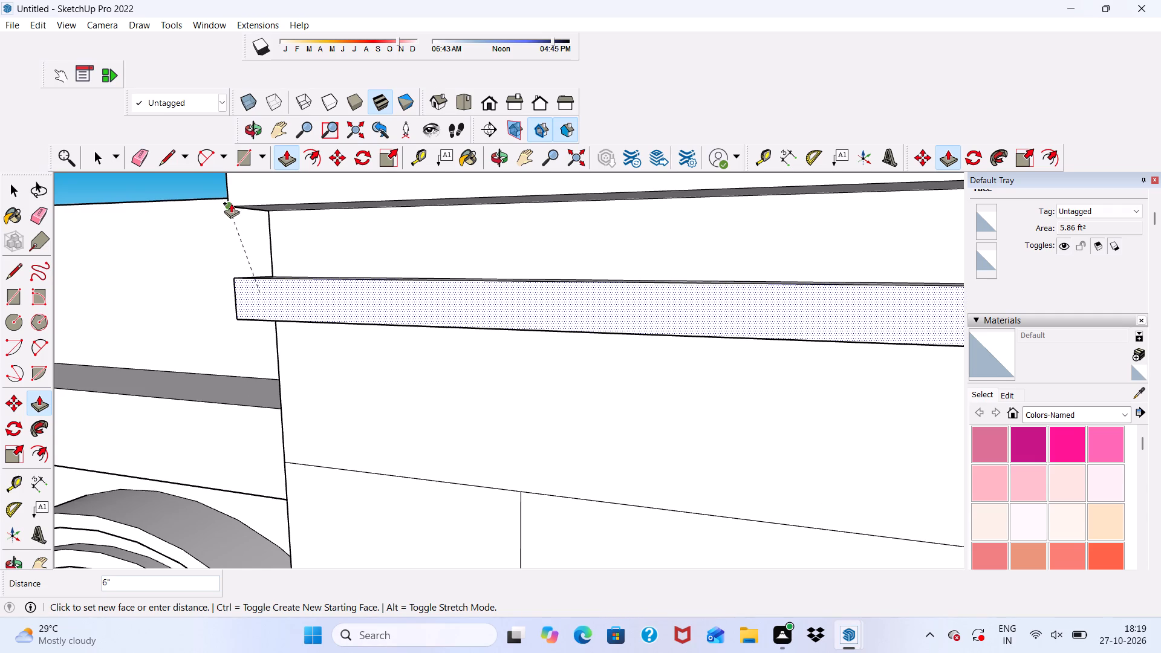
{"action": "left_click", "coordinate": [231, 203]}
{"action": "scroll", "coordinate": [238, 228], "scroll_direction": "down", "scroll_amount": 2}
Push/Pull the left end face of the lower narrow band outward about 3 1/2" past the raised block's side.
{"action": "middle_click_drag", "start_coordinate": [264, 272], "coordinate": [510, 315]}
{"action": "scroll", "coordinate": [613, 354], "scroll_direction": "up", "scroll_amount": 7}
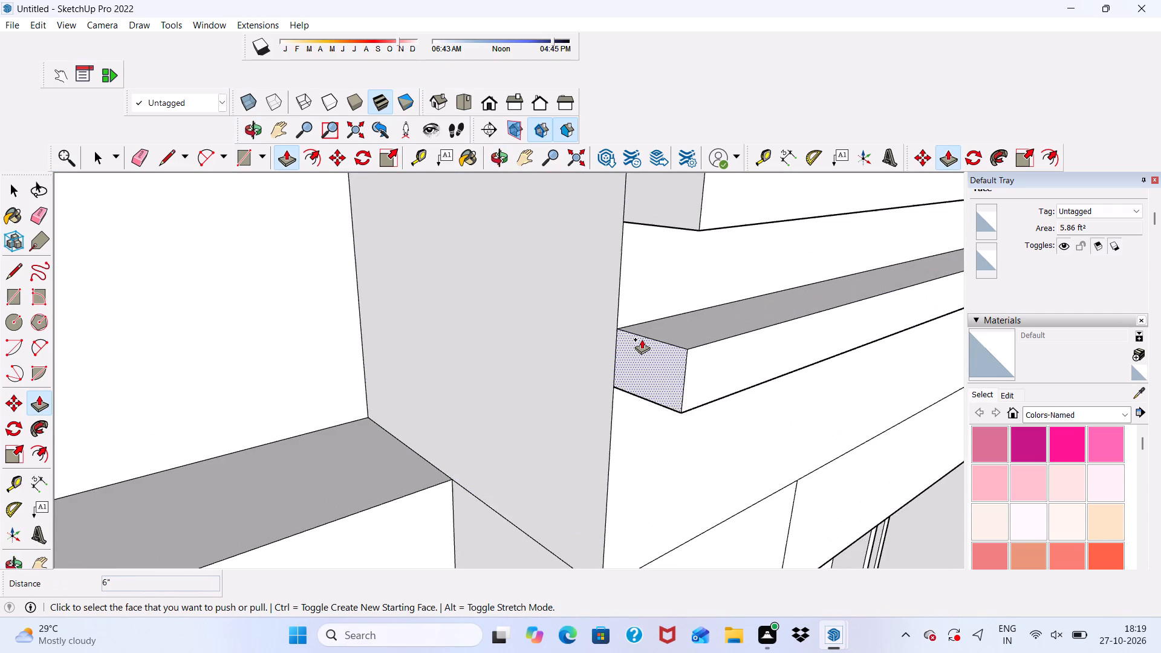
{"action": "left_click", "coordinate": [642, 339]}
{"action": "scroll", "coordinate": [558, 346], "scroll_direction": "down", "scroll_amount": 1}
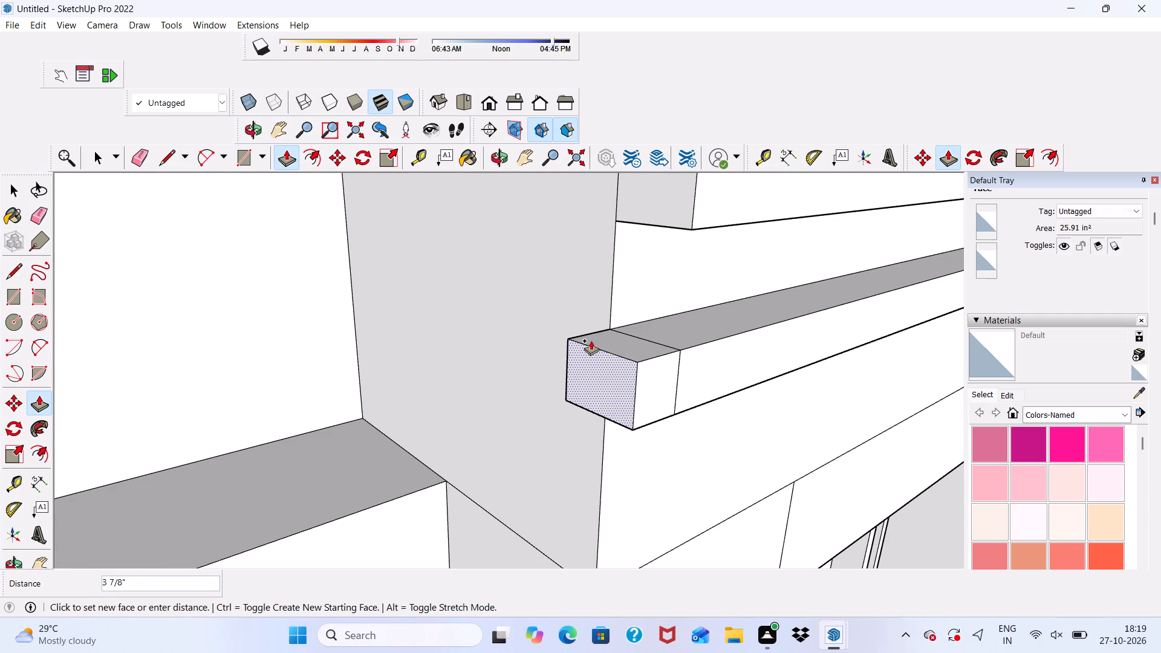
{"action": "left_click", "coordinate": [594, 338]}
Push/Pull the back face of the lower band's left end 3' 7 11/16" along the raised block's left side.
{"action": "middle_click_drag", "start_coordinate": [591, 348], "coordinate": [836, 345]}
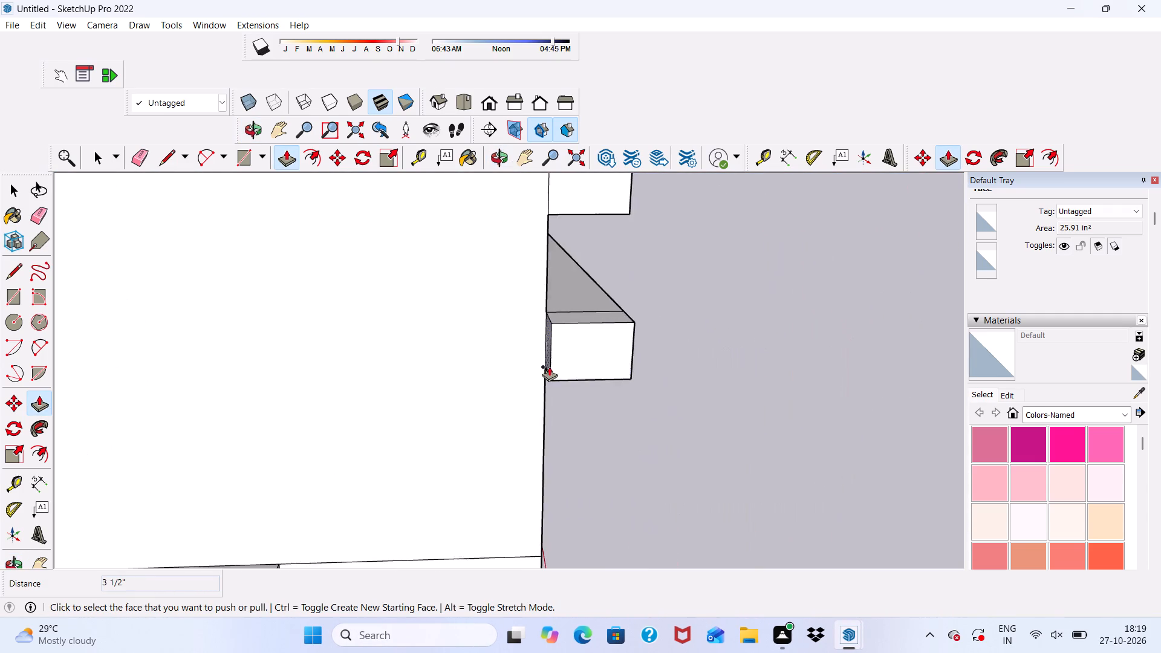
{"action": "scroll", "coordinate": [549, 364], "scroll_direction": "up", "scroll_amount": 14}
{"action": "left_click", "coordinate": [545, 326]}
{"action": "scroll", "coordinate": [435, 340], "scroll_direction": "down", "scroll_amount": 8}
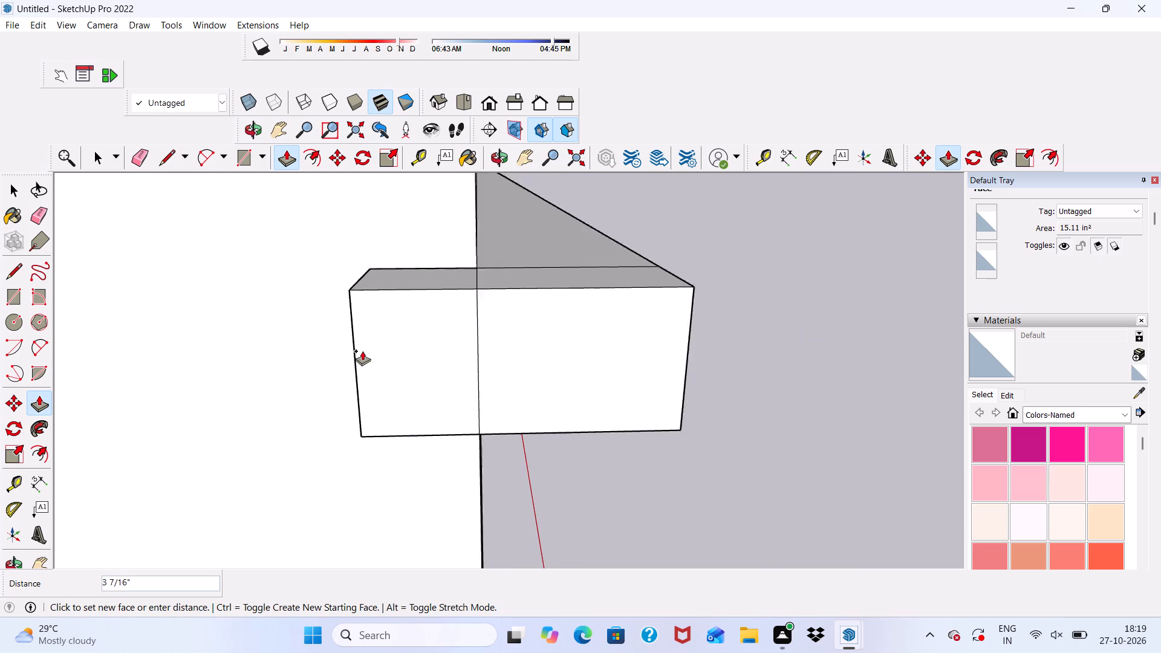
{"action": "scroll", "coordinate": [362, 351], "scroll_direction": "down", "scroll_amount": 13}
{"action": "scroll", "coordinate": [122, 317], "scroll_direction": "down", "scroll_amount": 10}
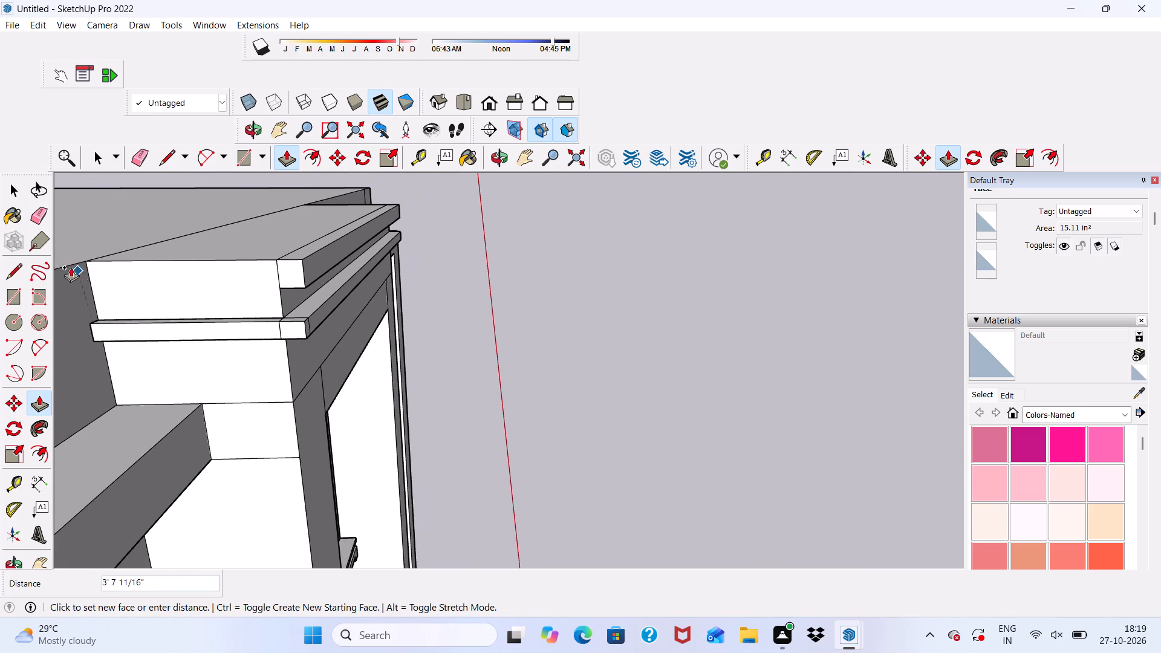
{"action": "scroll", "coordinate": [86, 231], "scroll_direction": "up", "scroll_amount": 8}
{"action": "left_click", "coordinate": [86, 287]}
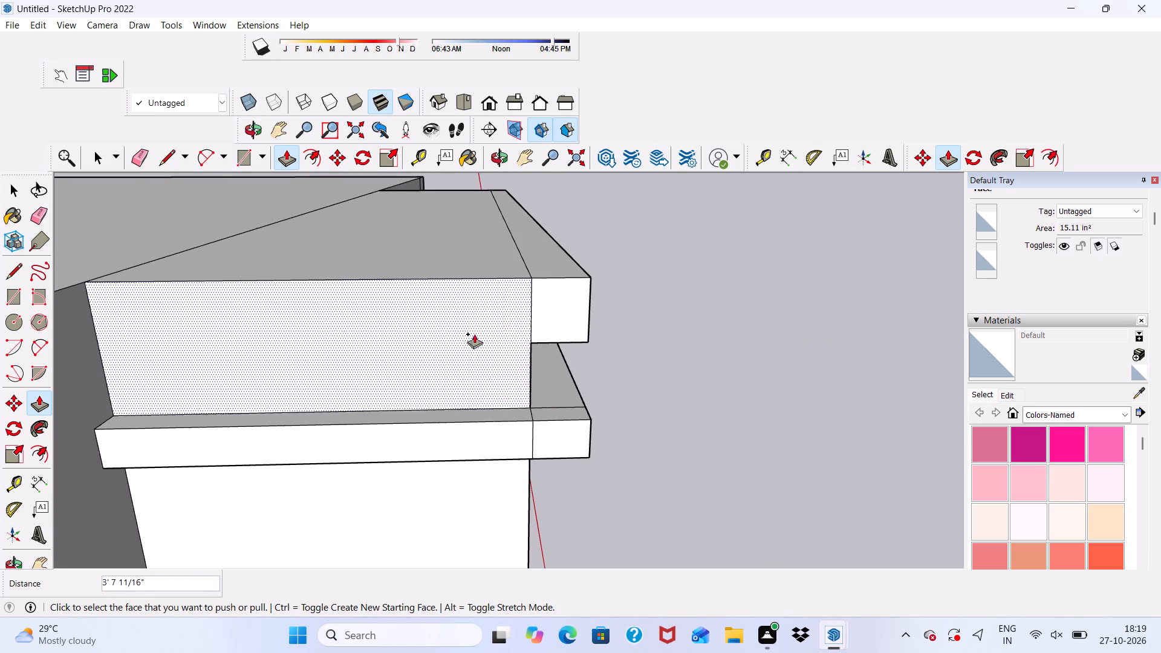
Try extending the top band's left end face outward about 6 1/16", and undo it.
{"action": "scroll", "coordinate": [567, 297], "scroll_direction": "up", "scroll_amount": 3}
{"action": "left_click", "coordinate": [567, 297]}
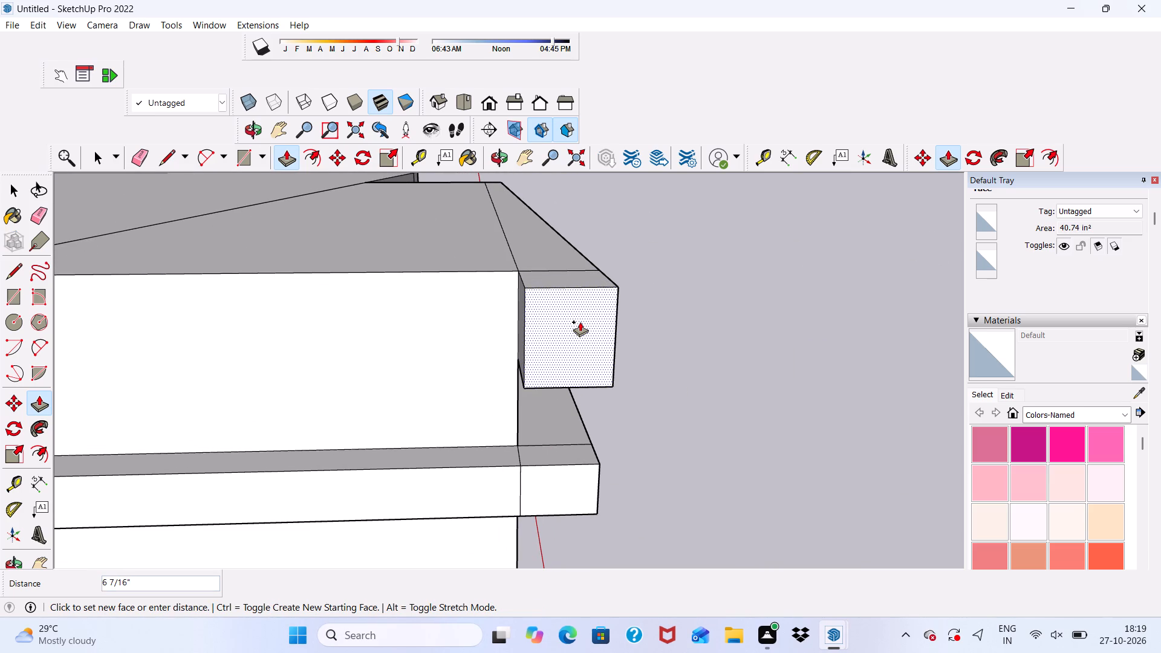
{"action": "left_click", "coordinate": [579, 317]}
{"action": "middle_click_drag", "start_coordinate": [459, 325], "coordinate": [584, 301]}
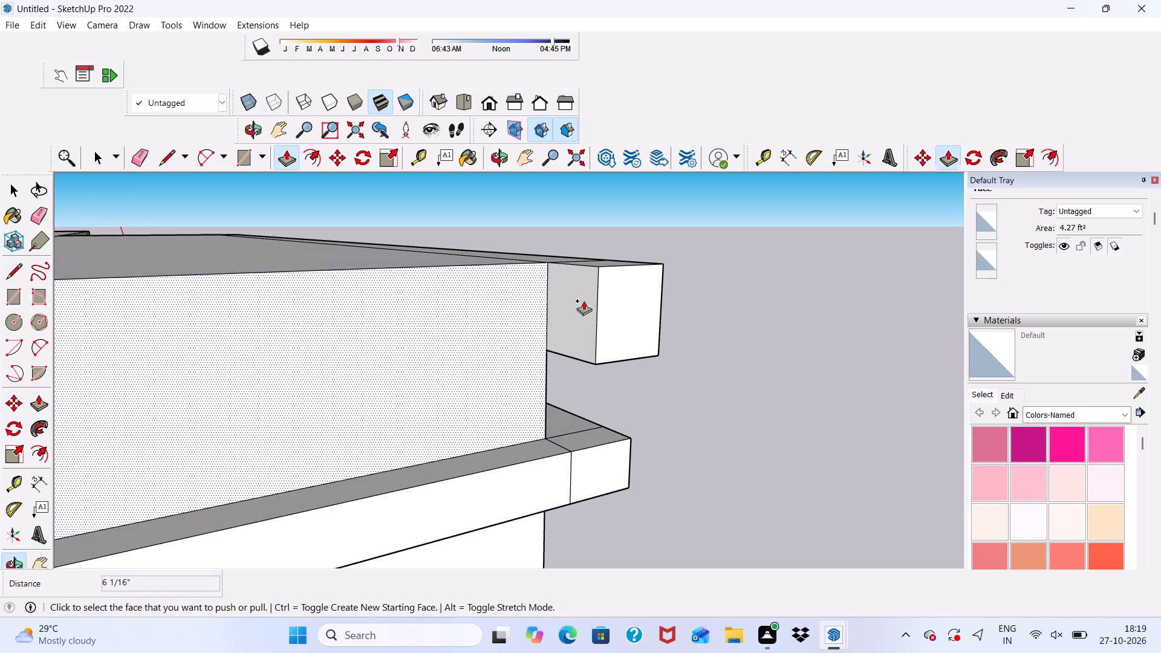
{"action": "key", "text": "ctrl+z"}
Push/Pull the top band's left end face outward about 3 9/16" past the raised block's side.
{"action": "scroll", "coordinate": [589, 301], "scroll_direction": "up", "scroll_amount": 2}
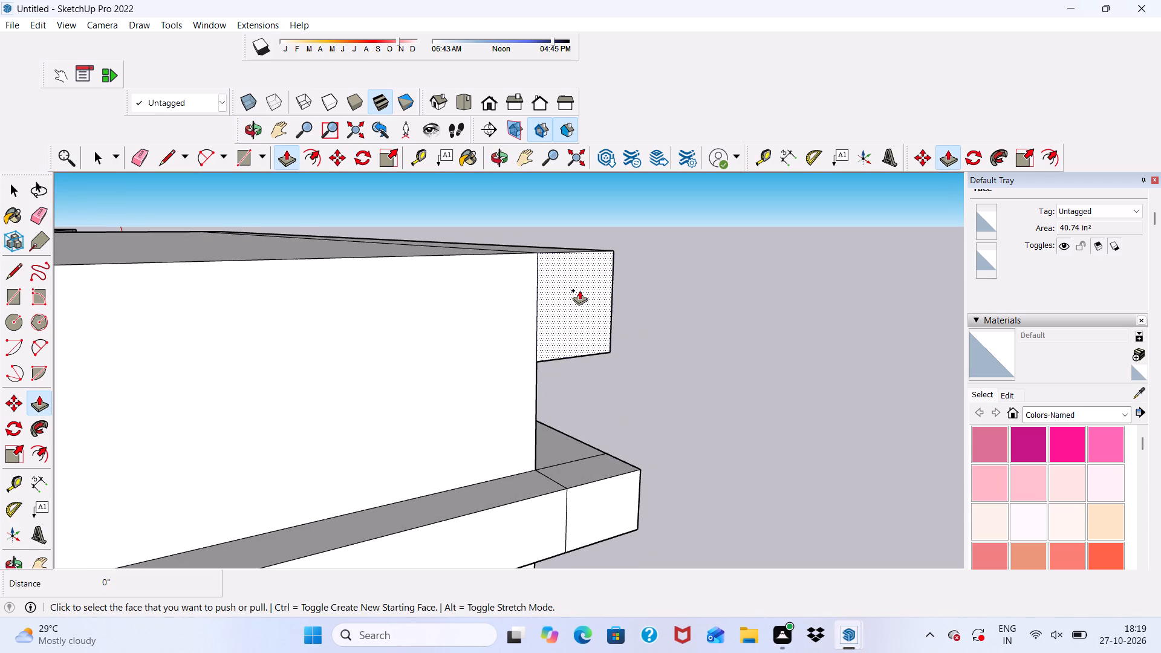
{"action": "left_click", "coordinate": [565, 282]}
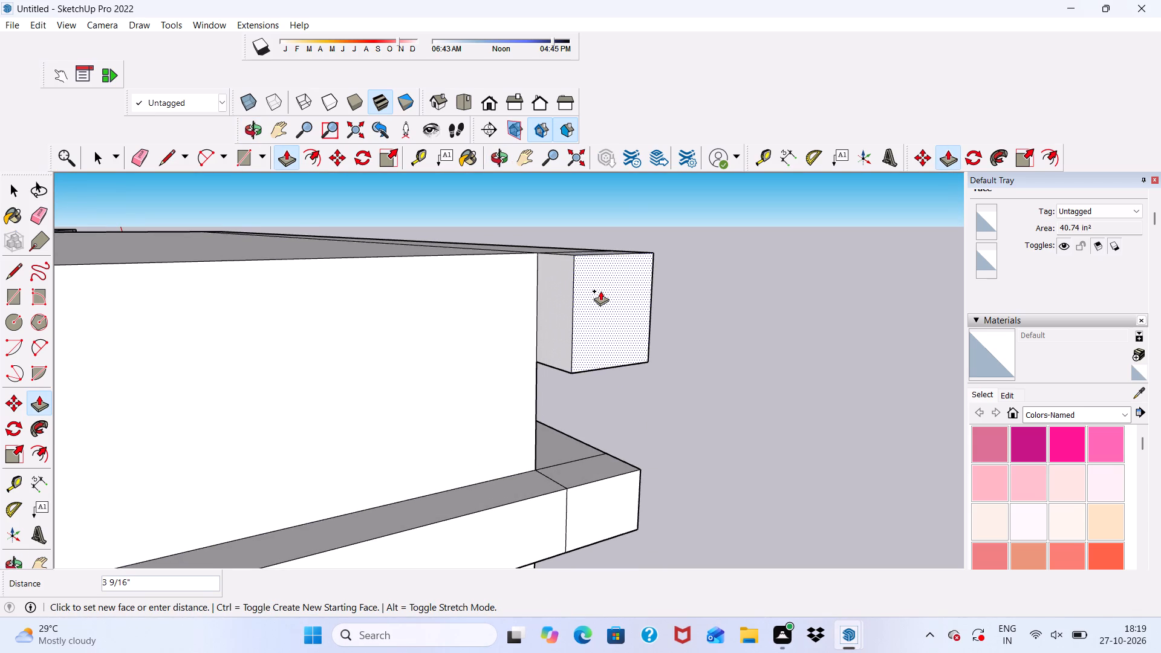
{"action": "left_click", "coordinate": [600, 291]}
Push/Pull the back face of the top band's left end 3' 7 11/16" along the raised block's left side.
{"action": "left_click", "coordinate": [561, 296]}
{"action": "scroll", "coordinate": [420, 334], "scroll_direction": "down", "scroll_amount": 6}
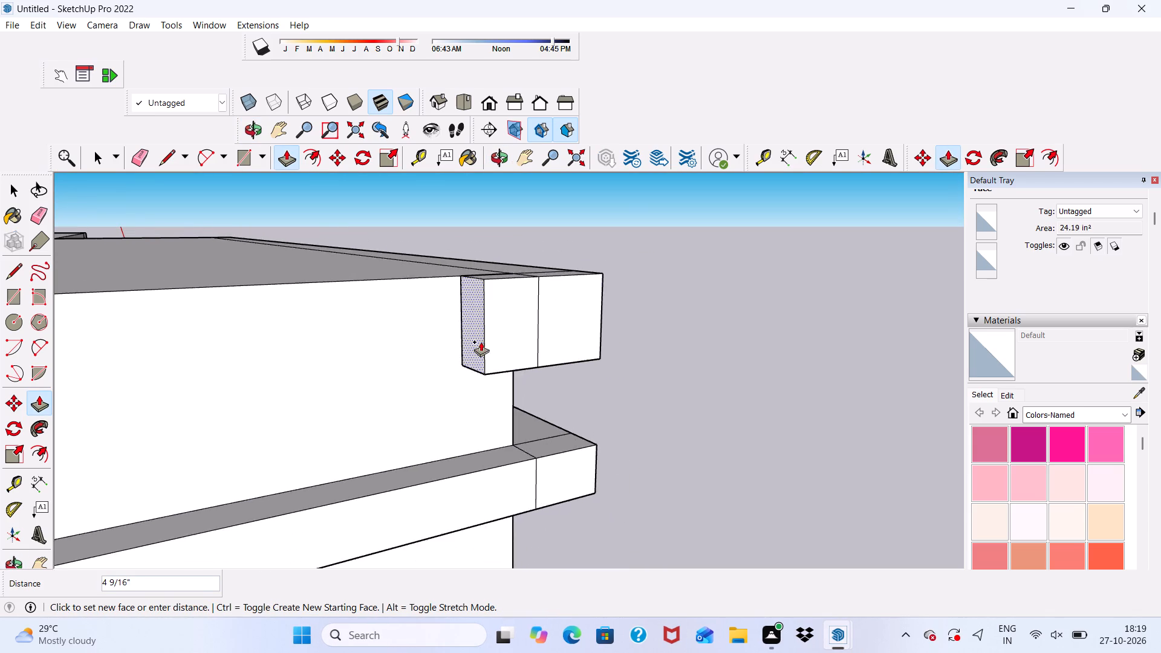
{"action": "scroll", "coordinate": [481, 342], "scroll_direction": "down", "scroll_amount": 12}
{"action": "scroll", "coordinate": [448, 374], "scroll_direction": "up", "scroll_amount": 5}
{"action": "middle_click_drag", "start_coordinate": [391, 354], "coordinate": [164, 372]}
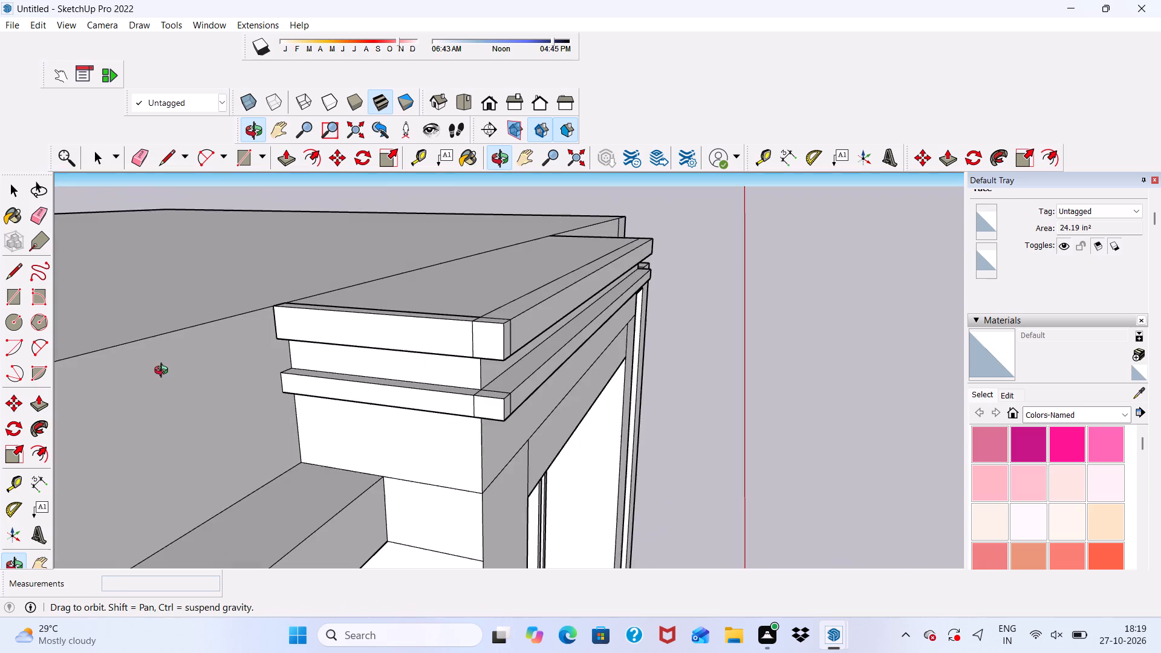
{"action": "middle_click_drag", "start_coordinate": [164, 372], "coordinate": [163, 372]}
{"action": "scroll", "coordinate": [232, 320], "scroll_direction": "up", "scroll_amount": 6}
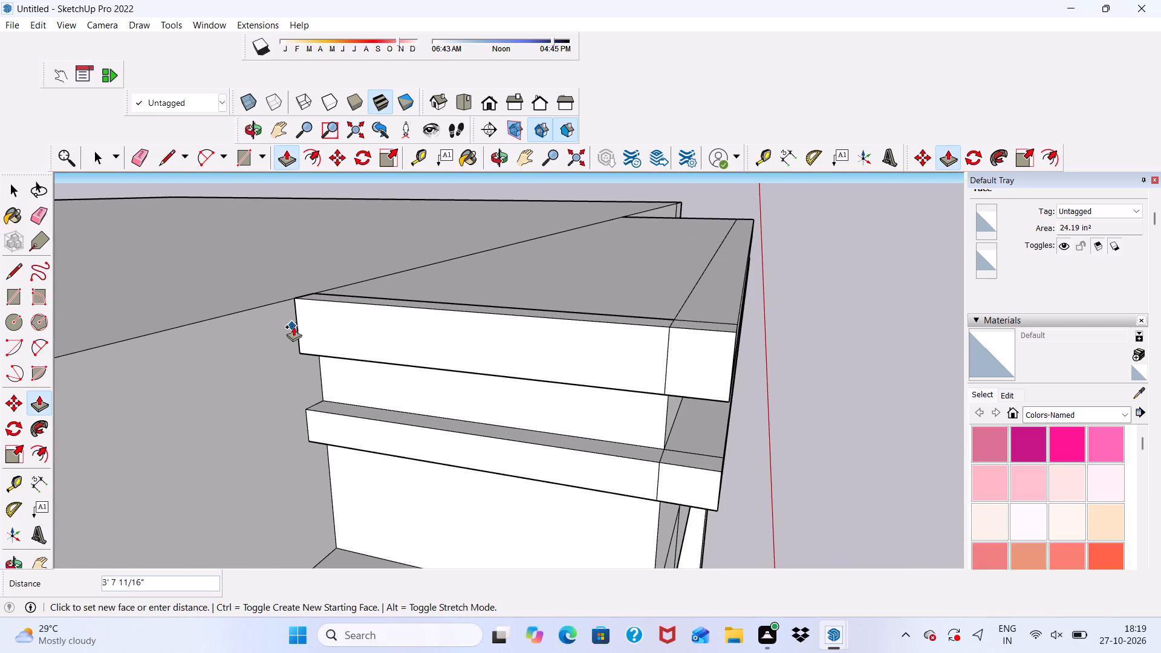
{"action": "left_click", "coordinate": [293, 326]}
Push/Pull the lower band's right end face outward about 2 1/2" past the raised block's side.
{"action": "scroll", "coordinate": [301, 305], "scroll_direction": "down", "scroll_amount": 6}
{"action": "middle_click_drag", "start_coordinate": [487, 378], "coordinate": [404, 357]}
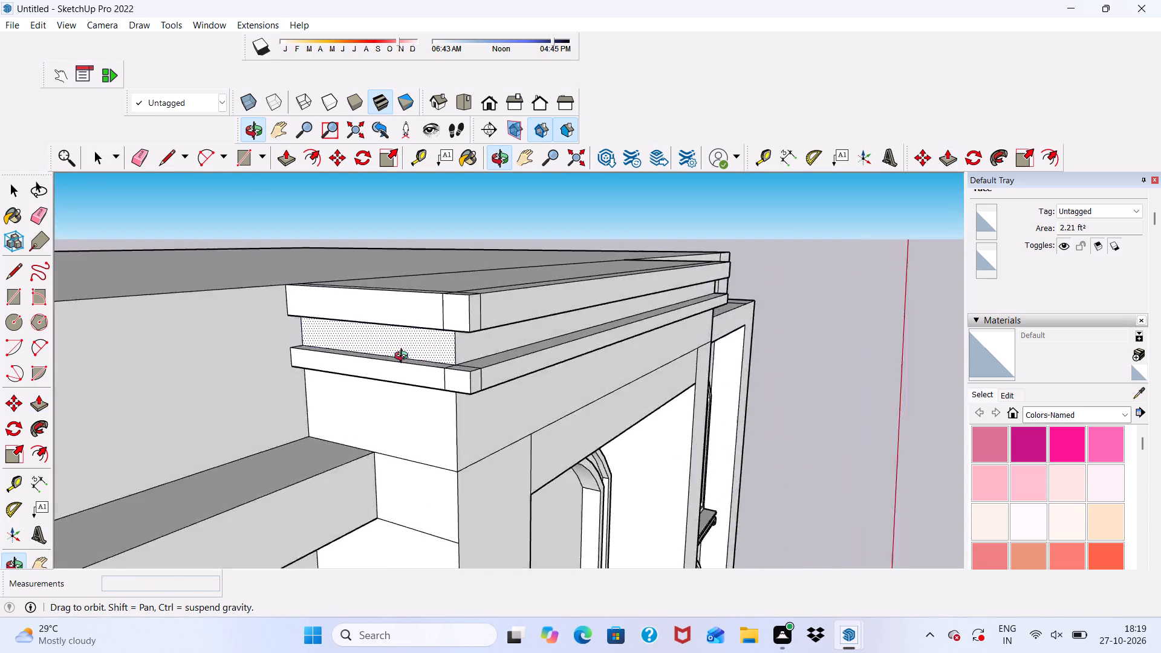
{"action": "middle_click_drag", "start_coordinate": [404, 357], "coordinate": [446, 328]}
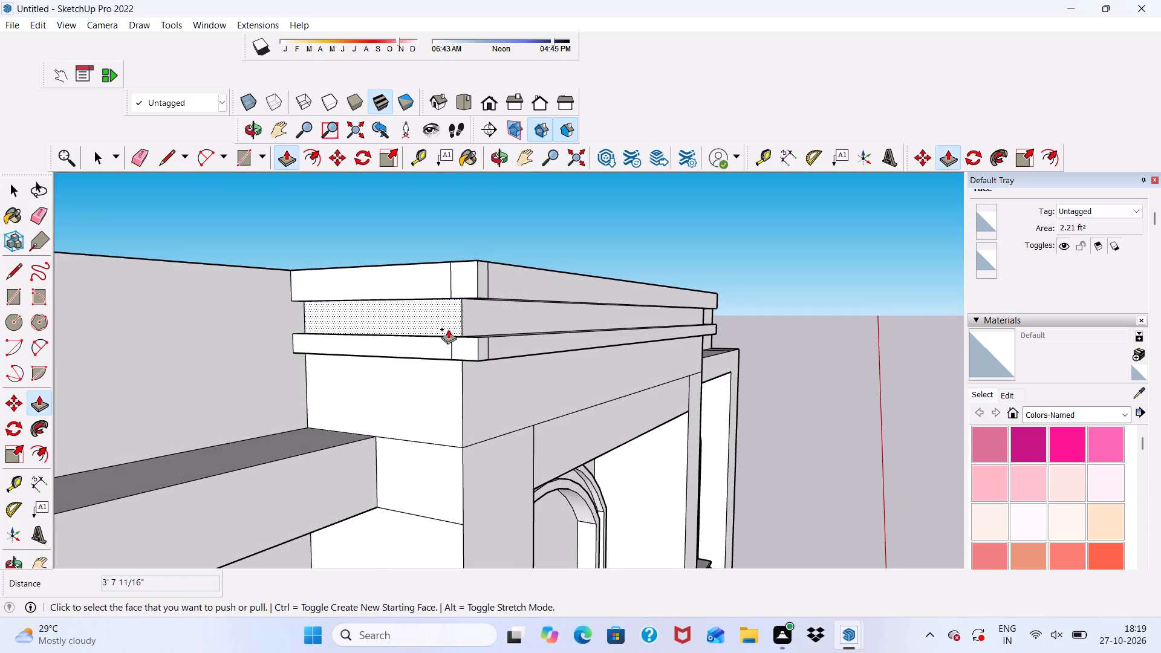
{"action": "scroll", "coordinate": [447, 328], "scroll_direction": "down", "scroll_amount": 5}
{"action": "middle_click_drag", "start_coordinate": [466, 328], "coordinate": [195, 385]}
{"action": "scroll", "coordinate": [466, 328], "scroll_direction": "down", "scroll_amount": 1}
{"action": "scroll", "coordinate": [376, 312], "scroll_direction": "down", "scroll_amount": 6}
{"action": "middle_click_drag", "start_coordinate": [636, 323], "coordinate": [437, 344]}
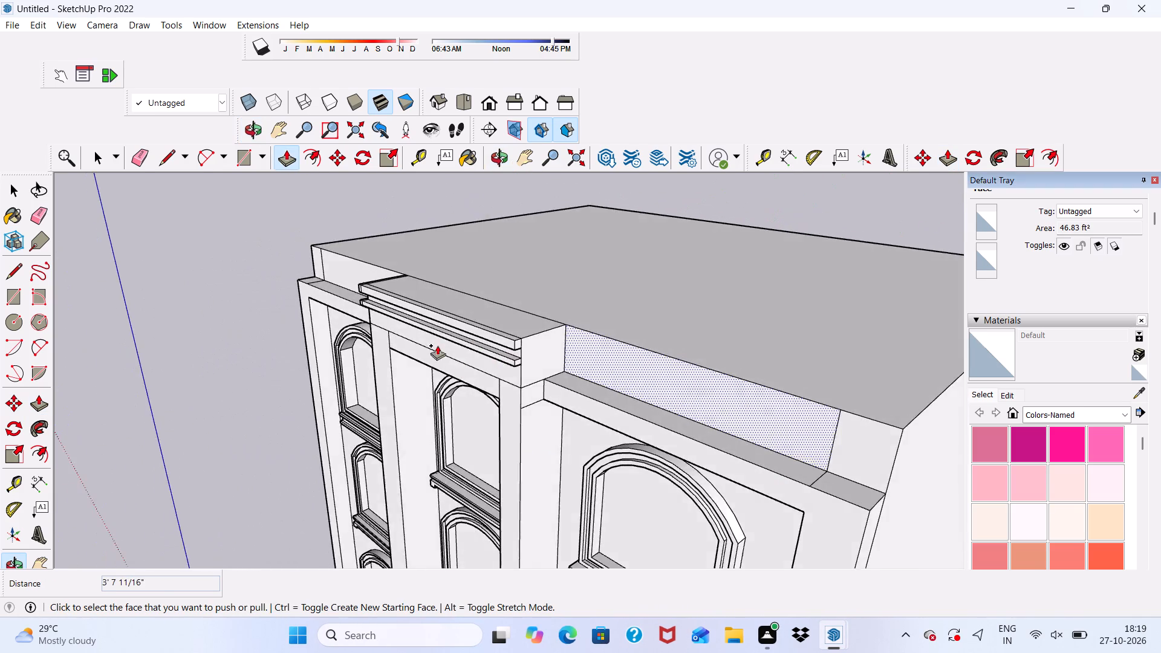
{"action": "scroll", "coordinate": [524, 367], "scroll_direction": "up", "scroll_amount": 6}
{"action": "scroll", "coordinate": [512, 328], "scroll_direction": "down", "scroll_amount": 1}
{"action": "scroll", "coordinate": [512, 328], "scroll_direction": "up", "scroll_amount": 10}
{"action": "left_click", "coordinate": [516, 380]}
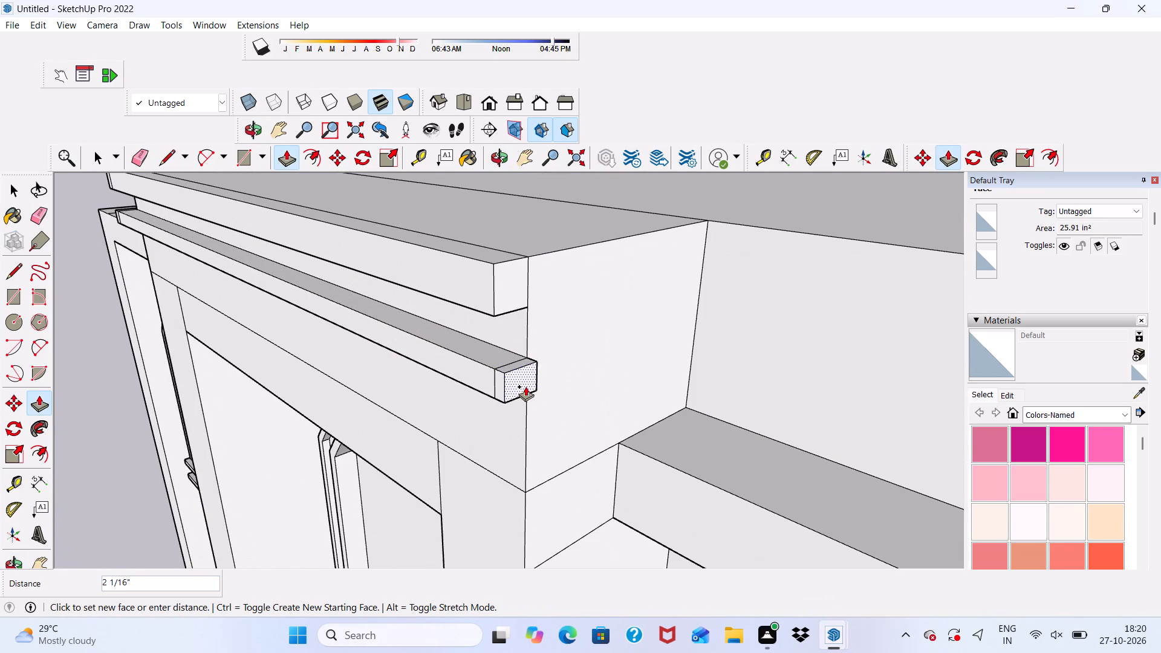
{"action": "left_click", "coordinate": [527, 388]}
Push/Pull the back face of the lower band's right end 3' 7 11/16" along the raised block's right side.
{"action": "scroll", "coordinate": [559, 362], "scroll_direction": "up", "scroll_amount": 1}
{"action": "scroll", "coordinate": [559, 362], "scroll_direction": "down", "scroll_amount": 1}
{"action": "middle_click_drag", "start_coordinate": [559, 362], "coordinate": [348, 401]}
{"action": "scroll", "coordinate": [340, 395], "scroll_direction": "up", "scroll_amount": 2}
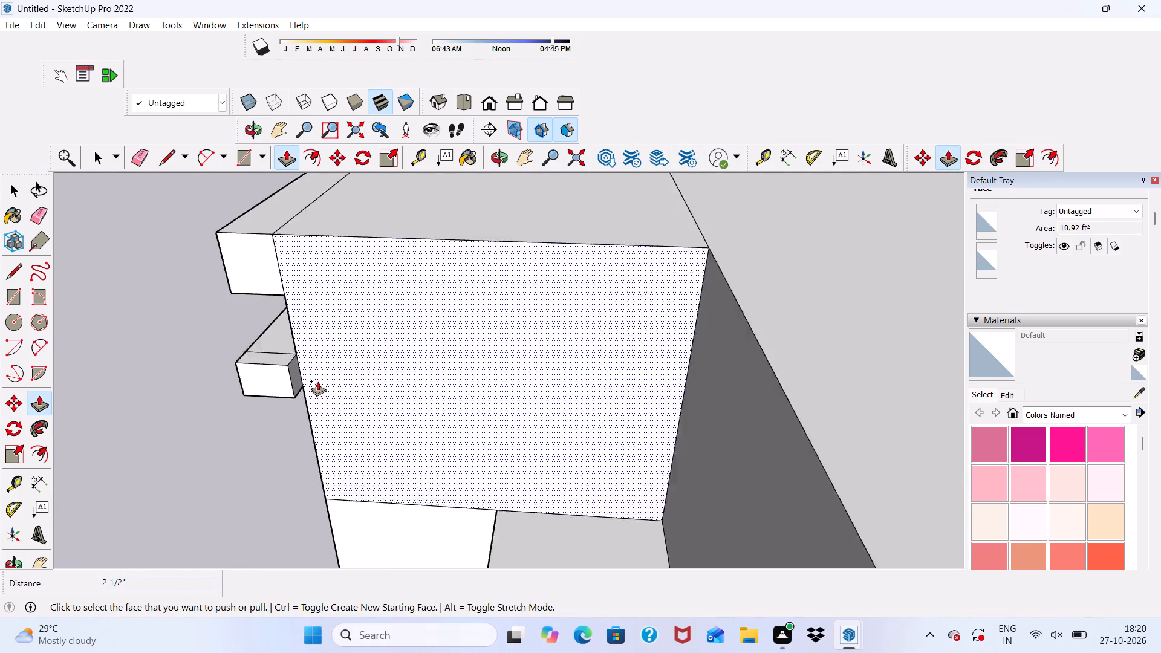
{"action": "scroll", "coordinate": [317, 381], "scroll_direction": "up", "scroll_amount": 10}
{"action": "left_click", "coordinate": [302, 376]}
{"action": "scroll", "coordinate": [323, 389], "scroll_direction": "down", "scroll_amount": 5}
{"action": "scroll", "coordinate": [430, 338], "scroll_direction": "down", "scroll_amount": 5}
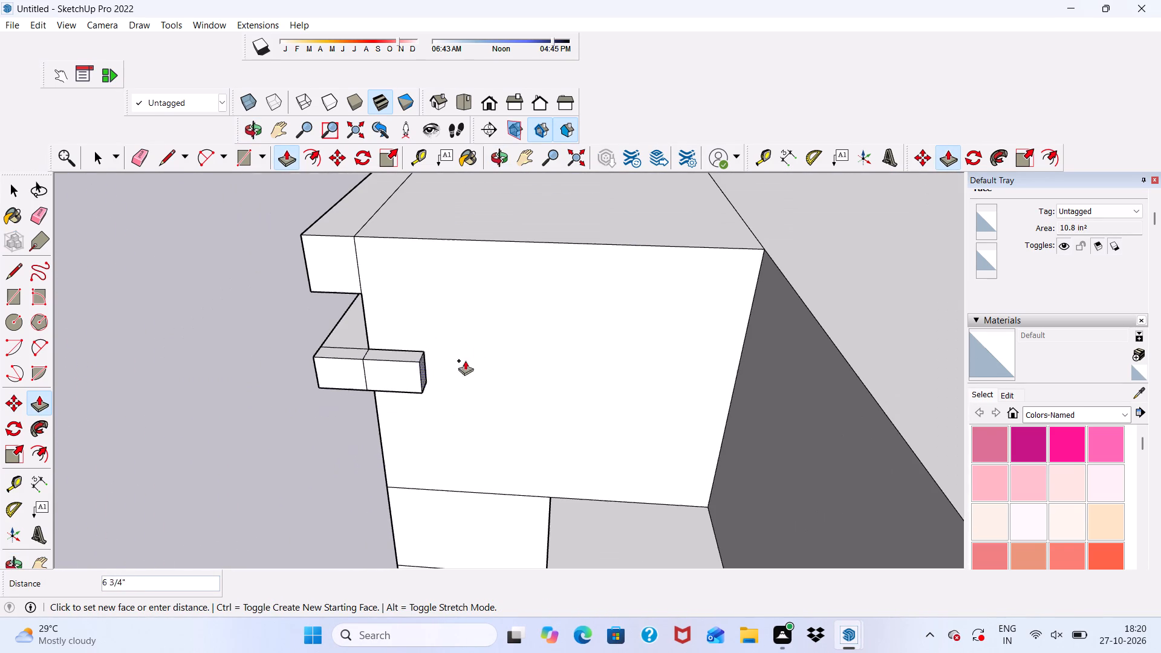
{"action": "left_click", "coordinate": [742, 339]}
Push/Pull the top band's right end face outward about 3 11/16" past the raised block's side.
{"action": "scroll", "coordinate": [411, 294], "scroll_direction": "up", "scroll_amount": 4}
{"action": "left_click", "coordinate": [339, 264]}
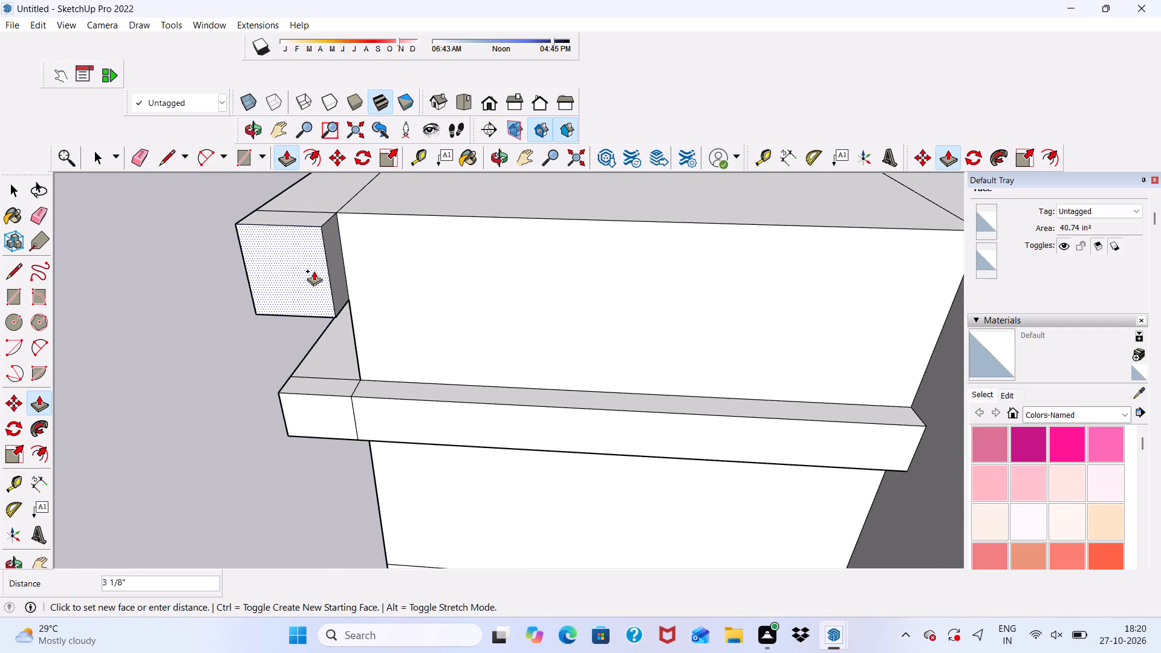
{"action": "left_click", "coordinate": [311, 274]}
Push/Pull the back face of the top band's right end 3' 7 11/16" along the raised block's right side.
{"action": "scroll", "coordinate": [328, 269], "scroll_direction": "up", "scroll_amount": 3}
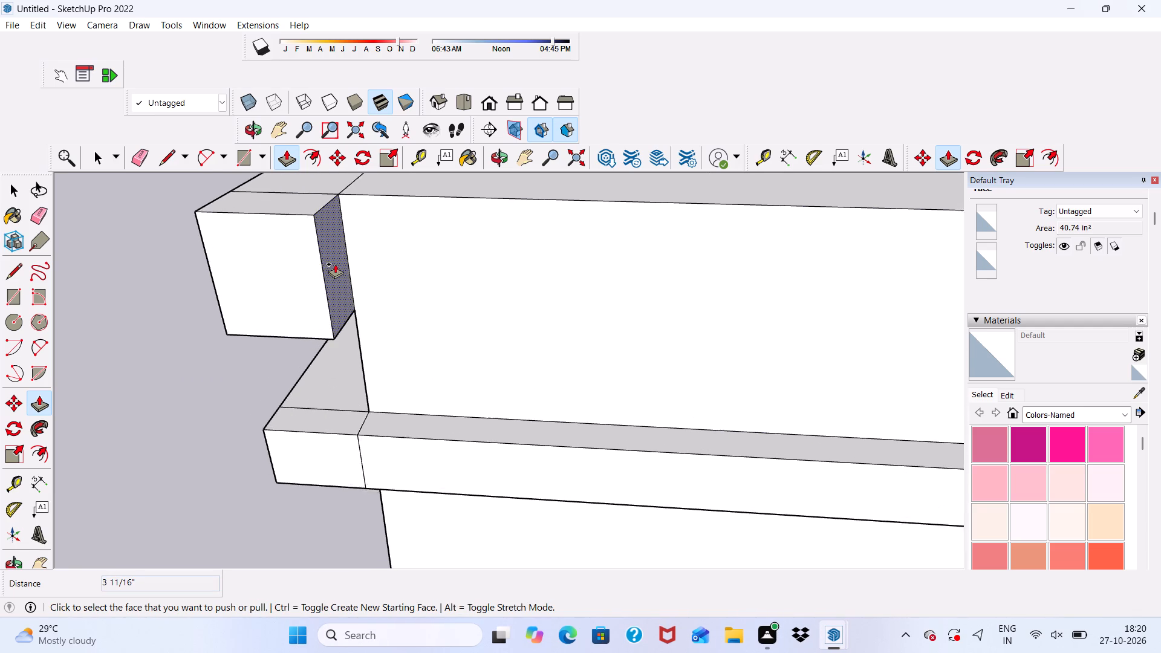
{"action": "scroll", "coordinate": [335, 264], "scroll_direction": "up", "scroll_amount": 2}
{"action": "left_click", "coordinate": [335, 264]}
{"action": "scroll", "coordinate": [338, 265], "scroll_direction": "down", "scroll_amount": 5}
{"action": "scroll", "coordinate": [686, 260], "scroll_direction": "down", "scroll_amount": 3}
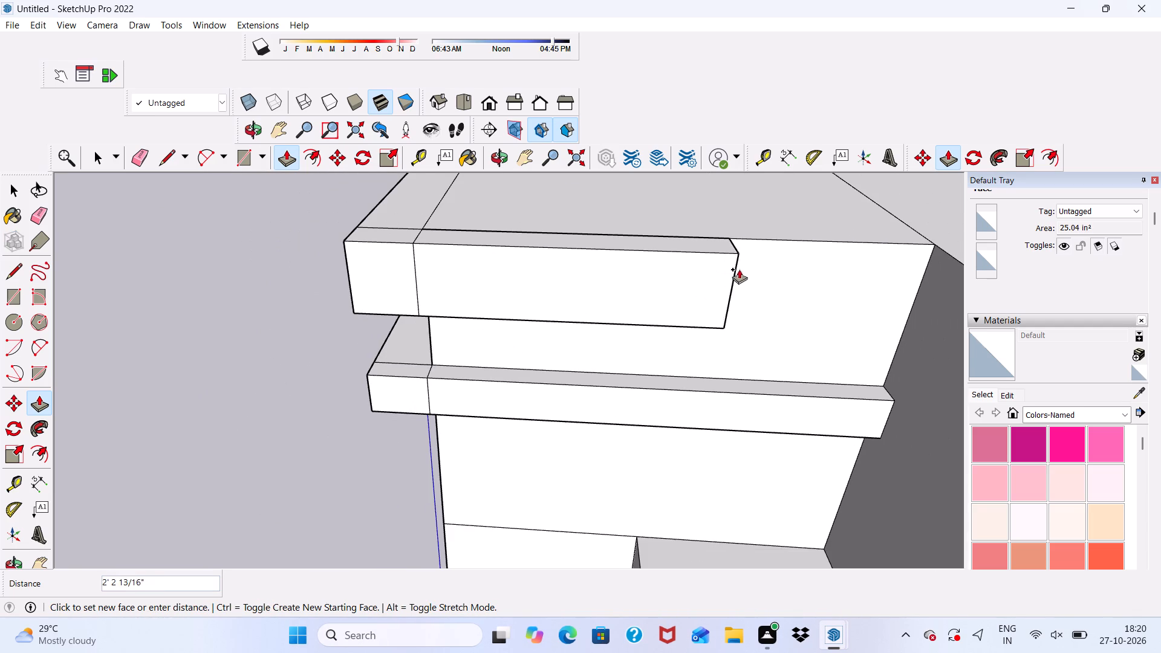
{"action": "left_click", "coordinate": [938, 247]}
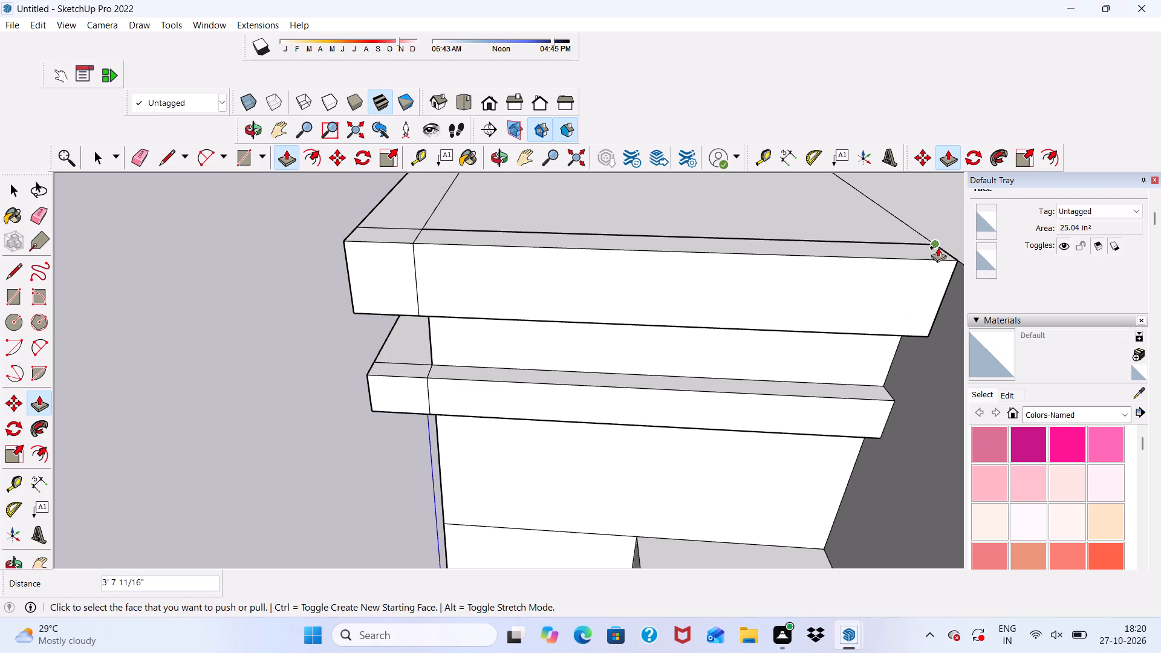
Erase the vertical seam lines on the outer right side faces of the top and lower bands.
{"action": "scroll", "coordinate": [662, 270], "scroll_direction": "down", "scroll_amount": 5}
{"action": "middle_click_drag", "start_coordinate": [545, 322], "coordinate": [770, 229]}
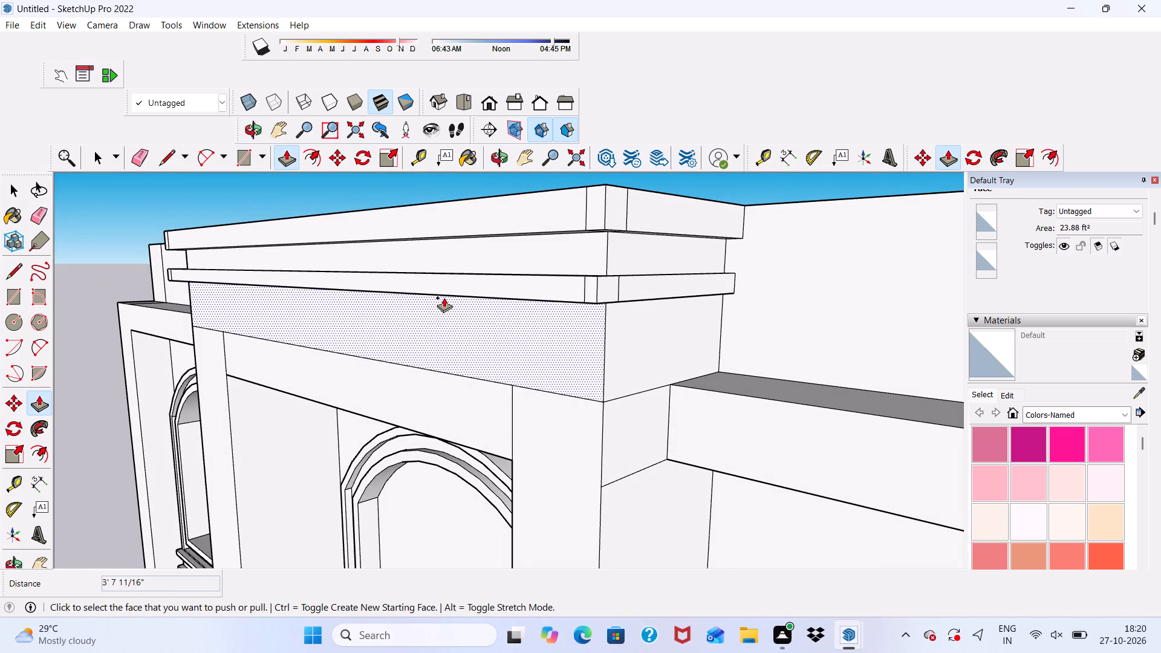
{"action": "left_click", "coordinate": [129, 154]}
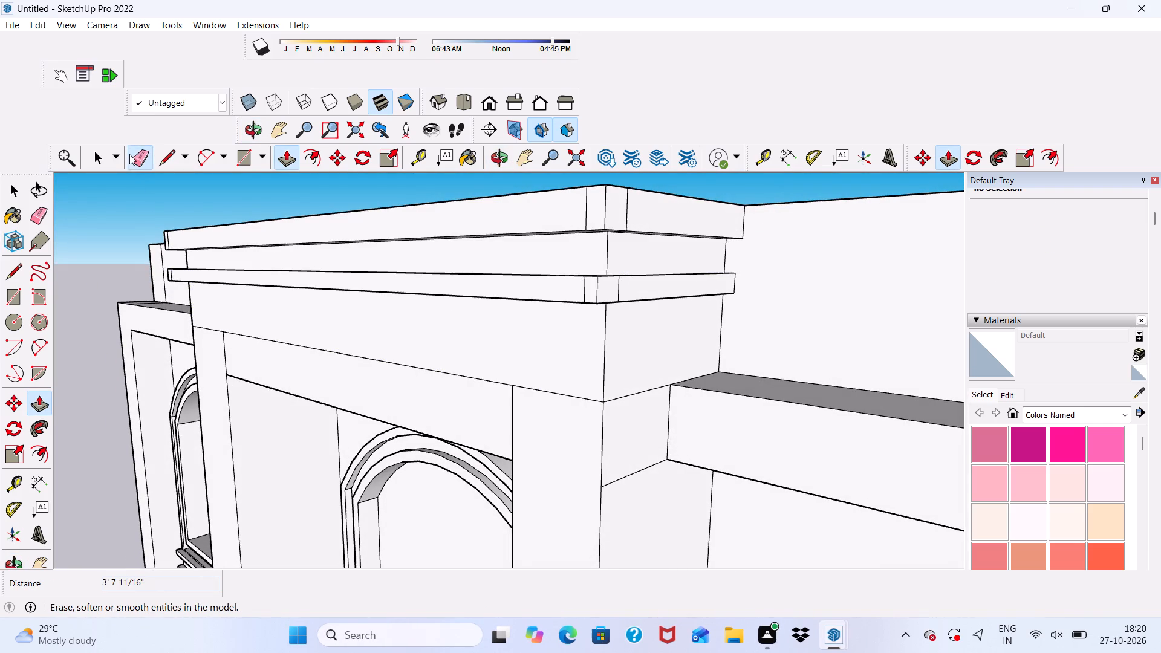
{"action": "scroll", "coordinate": [129, 154], "scroll_direction": "down", "scroll_amount": 5}
{"action": "scroll", "coordinate": [426, 211], "scroll_direction": "up", "scroll_amount": 11}
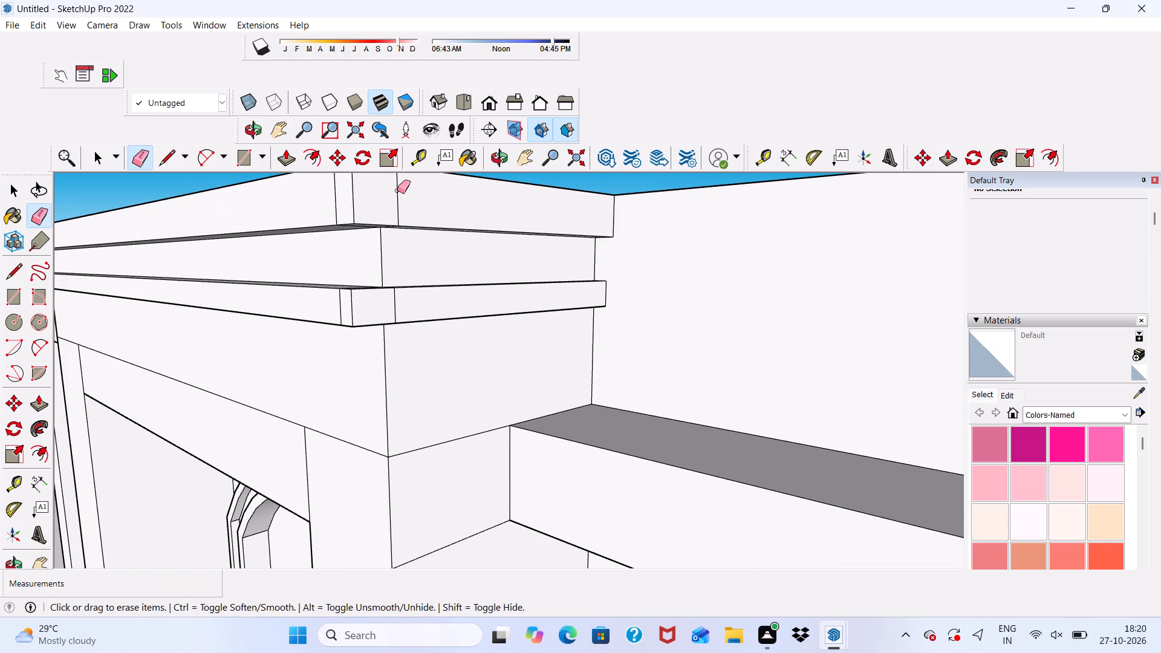
{"action": "left_click", "coordinate": [397, 190]}
{"action": "left_click_drag", "start_coordinate": [394, 302], "coordinate": [400, 296]}
Erase the seam lines on the lower band's top and front faces at the right corner.
{"action": "middle_click_drag", "start_coordinate": [380, 308], "coordinate": [421, 343]}
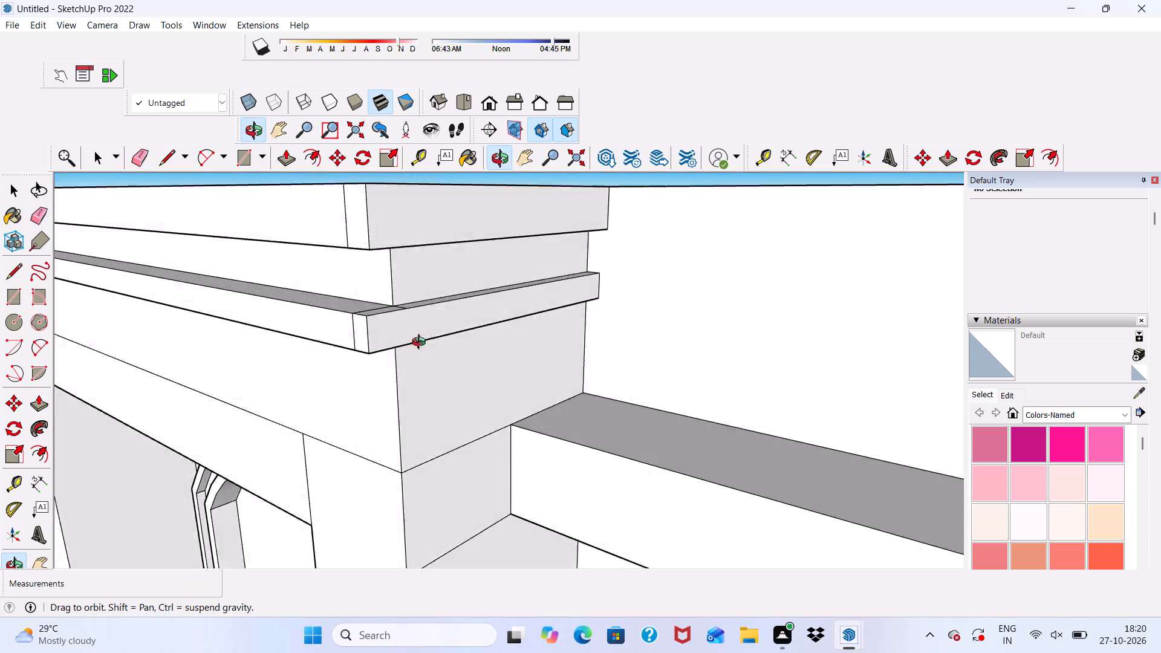
{"action": "middle_click_drag", "start_coordinate": [421, 343], "coordinate": [501, 402]}
{"action": "scroll", "coordinate": [464, 388], "scroll_direction": "up", "scroll_amount": 9}
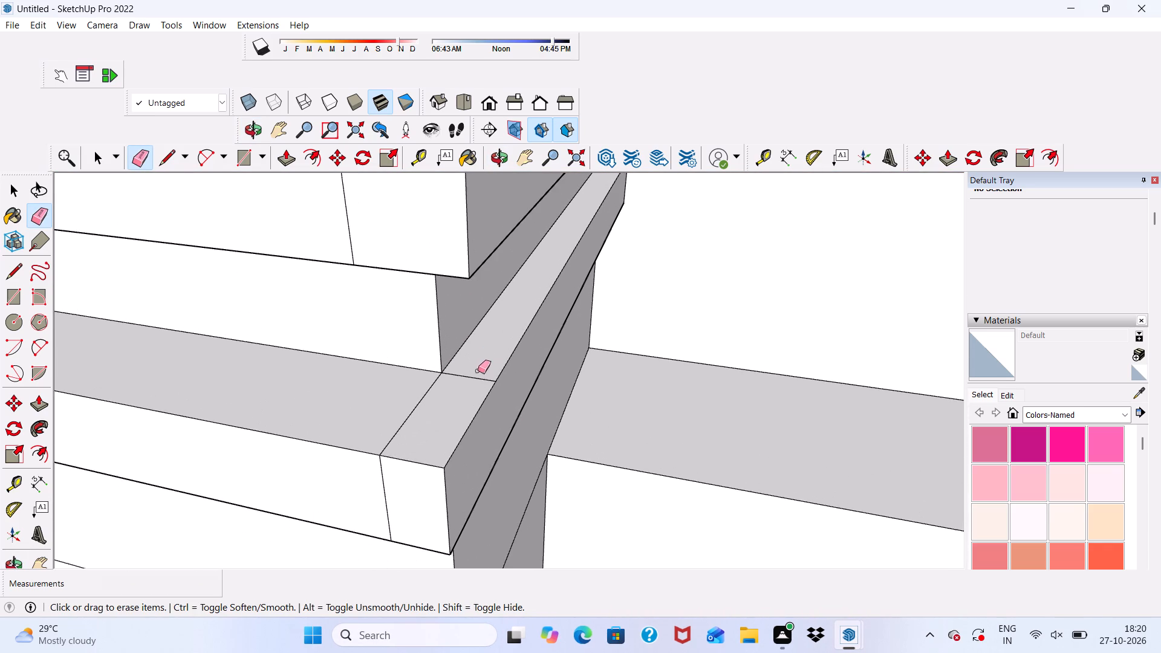
{"action": "scroll", "coordinate": [477, 374], "scroll_direction": "up", "scroll_amount": 3}
{"action": "left_click_drag", "start_coordinate": [467, 365], "coordinate": [440, 404]}
{"action": "left_click_drag", "start_coordinate": [363, 418], "coordinate": [391, 440]}
{"action": "scroll", "coordinate": [385, 383], "scroll_direction": "down", "scroll_amount": 5}
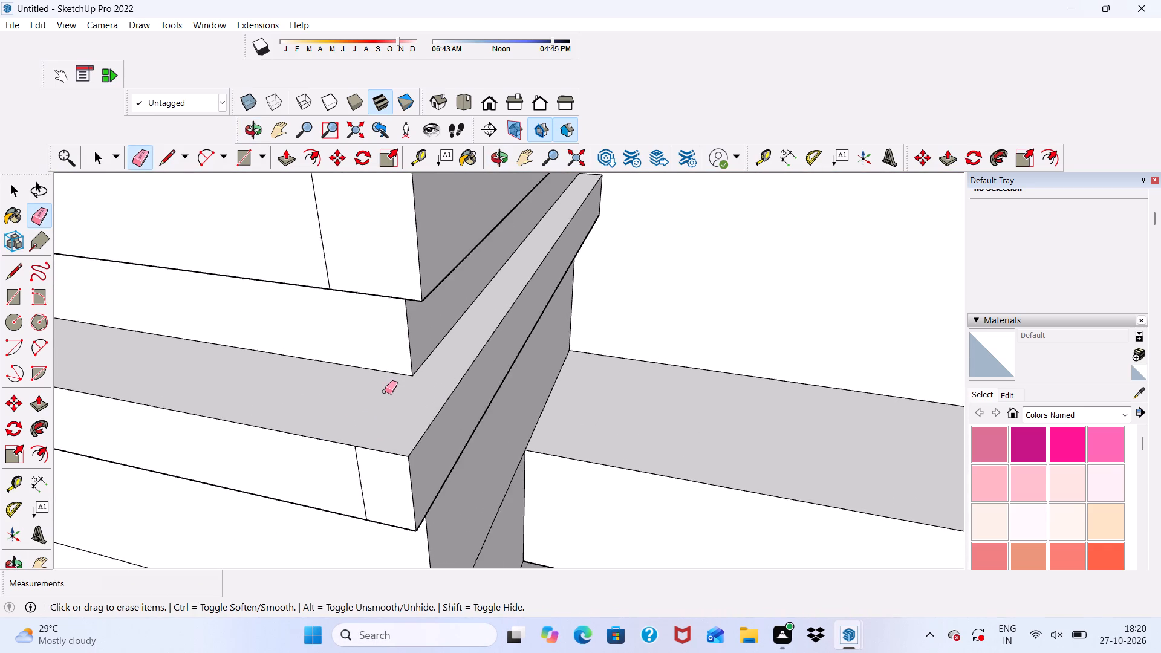
{"action": "middle_click_drag", "start_coordinate": [388, 400], "coordinate": [411, 345]}
{"action": "left_click_drag", "start_coordinate": [363, 479], "coordinate": [350, 476]}
Erase the seam lines on the lower band's underside at the right corner.
{"action": "scroll", "coordinate": [338, 430], "scroll_direction": "down", "scroll_amount": 2}
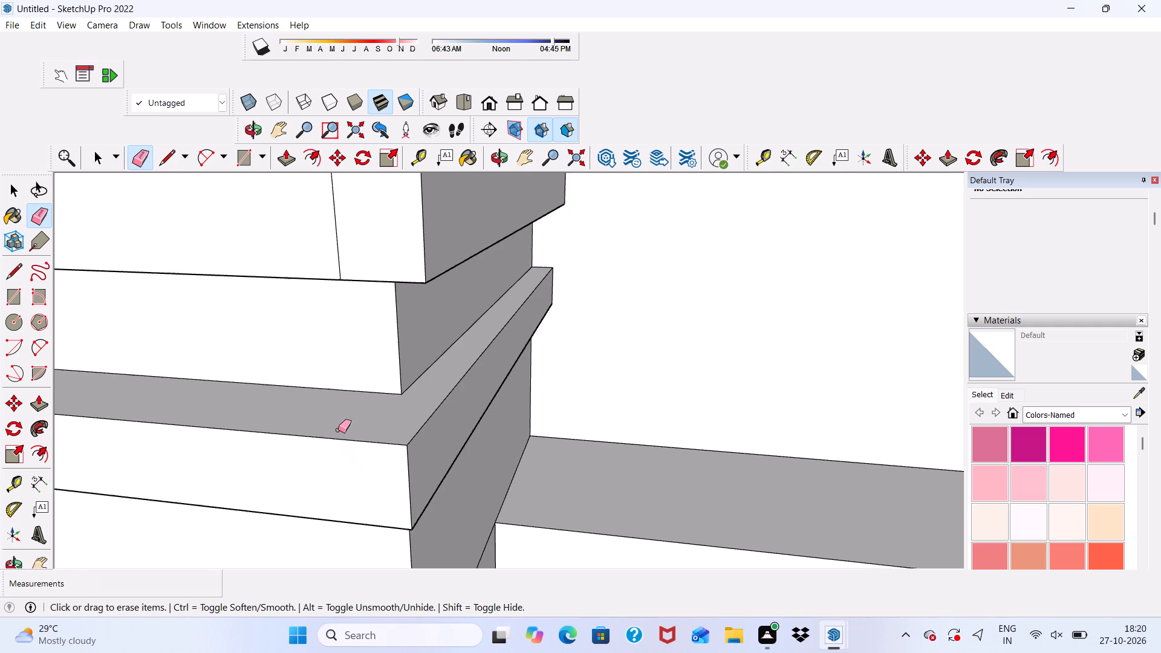
{"action": "scroll", "coordinate": [338, 430], "scroll_direction": "down", "scroll_amount": 8}
{"action": "middle_click_drag", "start_coordinate": [355, 445], "coordinate": [356, 300]}
{"action": "scroll", "coordinate": [368, 377], "scroll_direction": "up", "scroll_amount": 7}
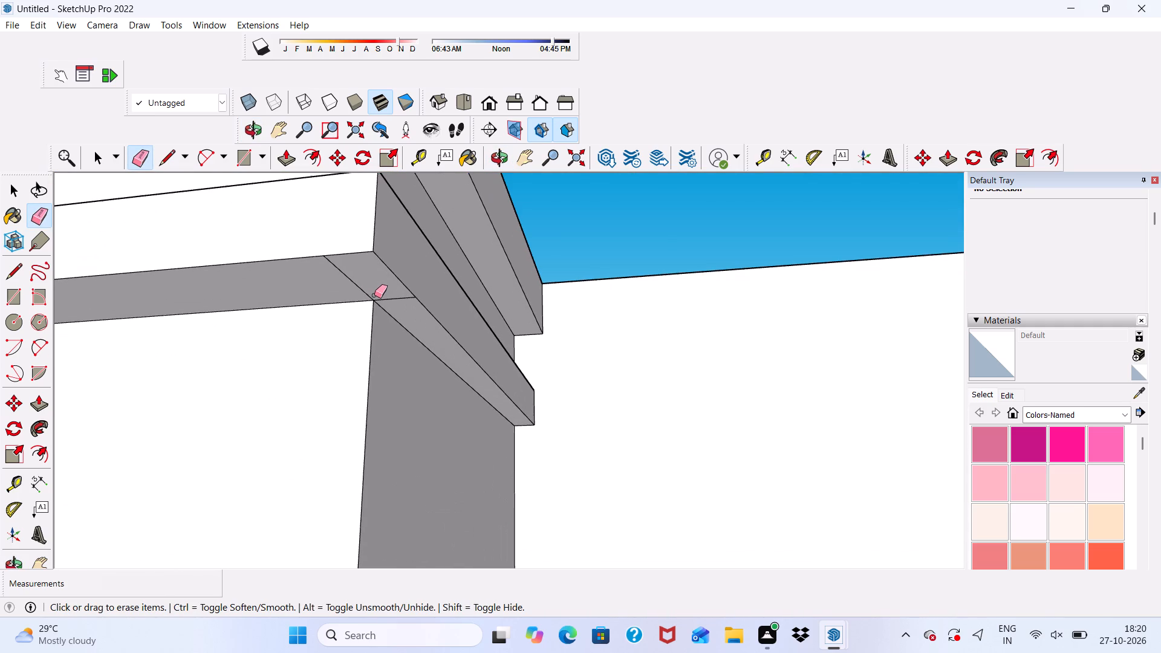
{"action": "scroll", "coordinate": [374, 295], "scroll_direction": "up", "scroll_amount": 4}
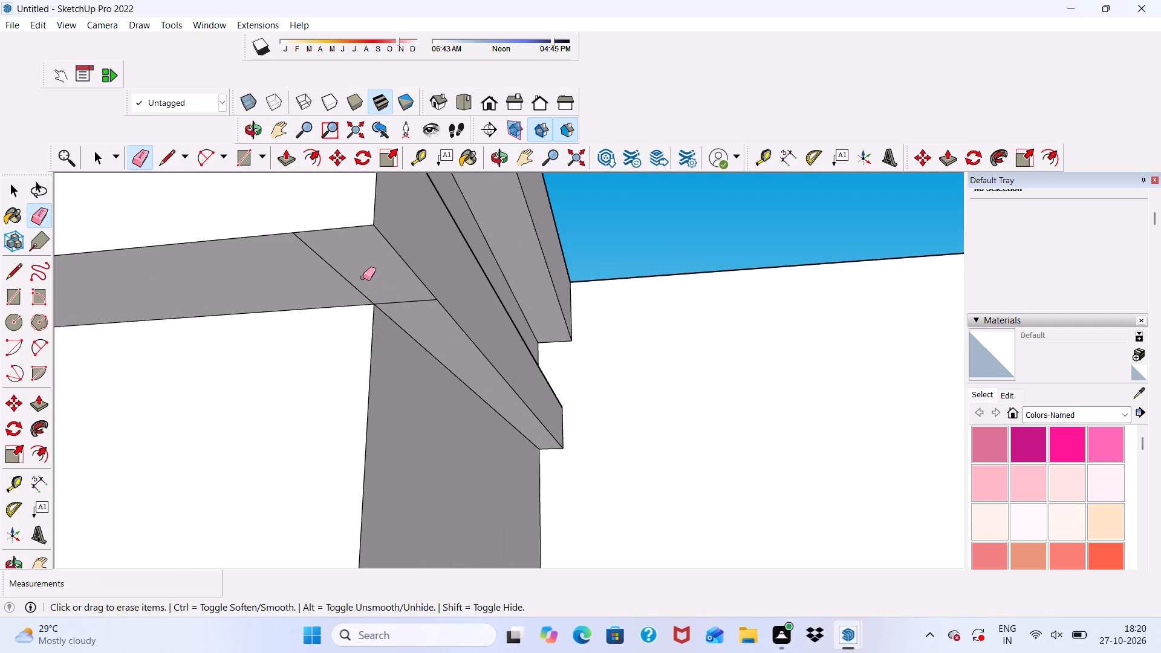
{"action": "left_click_drag", "start_coordinate": [362, 276], "coordinate": [324, 285]}
{"action": "left_click_drag", "start_coordinate": [382, 284], "coordinate": [406, 317]}
Erase the seam lines on the top band's underside and front face at the right corner.
{"action": "scroll", "coordinate": [374, 334], "scroll_direction": "down", "scroll_amount": 11}
{"action": "scroll", "coordinate": [333, 225], "scroll_direction": "up", "scroll_amount": 10}
{"action": "scroll", "coordinate": [383, 177], "scroll_direction": "up", "scroll_amount": 4}
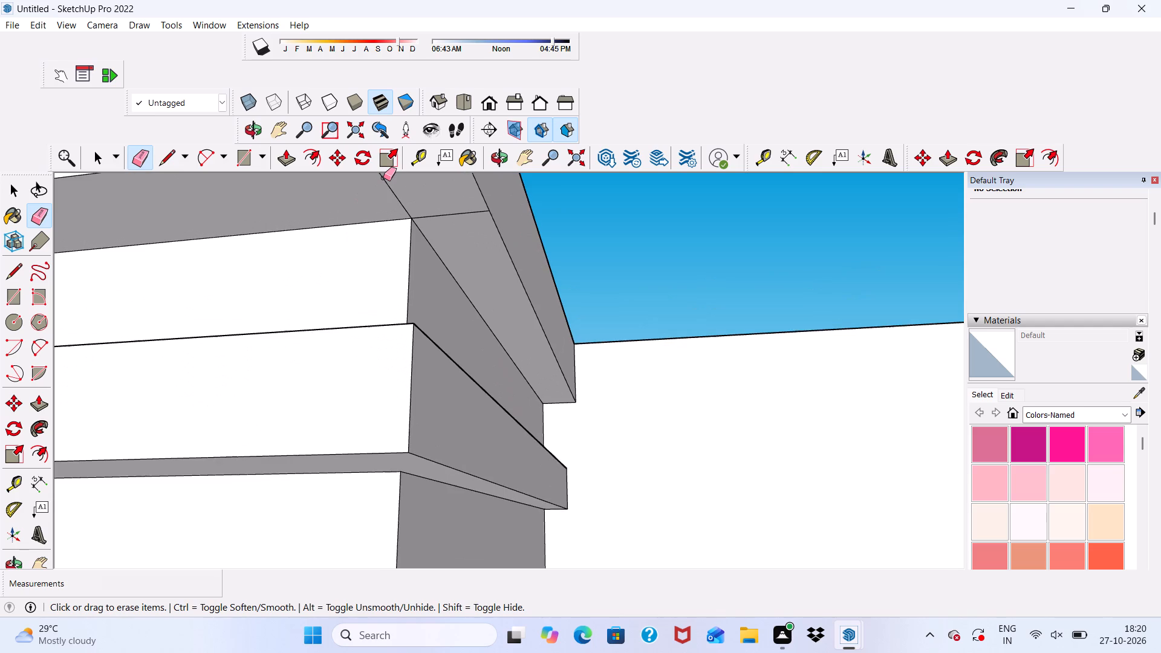
{"action": "left_click_drag", "start_coordinate": [383, 178], "coordinate": [394, 185]}
{"action": "left_click", "coordinate": [447, 218]}
{"action": "left_click", "coordinate": [447, 212]}
{"action": "scroll", "coordinate": [434, 267], "scroll_direction": "down", "scroll_amount": 7}
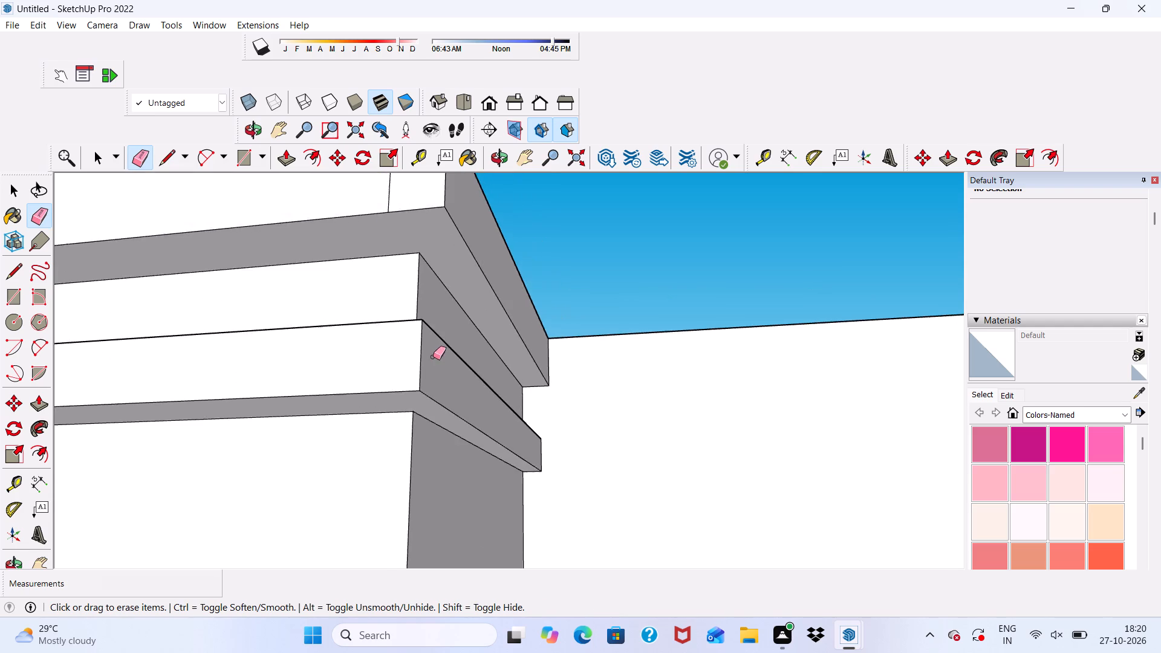
{"action": "scroll", "coordinate": [433, 357], "scroll_direction": "down", "scroll_amount": 4}
{"action": "scroll", "coordinate": [419, 256], "scroll_direction": "up", "scroll_amount": 5}
{"action": "left_click_drag", "start_coordinate": [403, 248], "coordinate": [376, 266]}
{"action": "scroll", "coordinate": [387, 267], "scroll_direction": "down", "scroll_amount": 2}
Erase the seam lines dividing the top band's upper surface from the raised block's top at the right corner.
{"action": "middle_click_drag", "start_coordinate": [437, 280], "coordinate": [443, 293]}
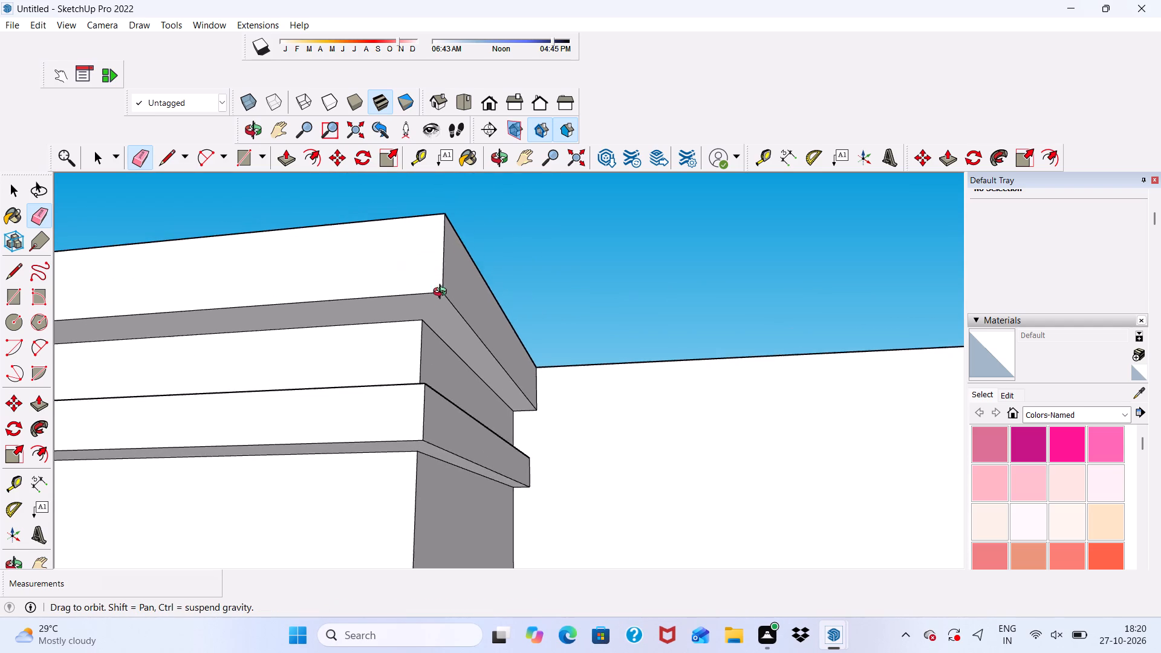
{"action": "middle_click_drag", "start_coordinate": [443, 293], "coordinate": [319, 519]}
{"action": "scroll", "coordinate": [308, 405], "scroll_direction": "up", "scroll_amount": 2}
{"action": "left_click_drag", "start_coordinate": [320, 408], "coordinate": [353, 430]}
{"action": "left_click_drag", "start_coordinate": [388, 383], "coordinate": [374, 398]}
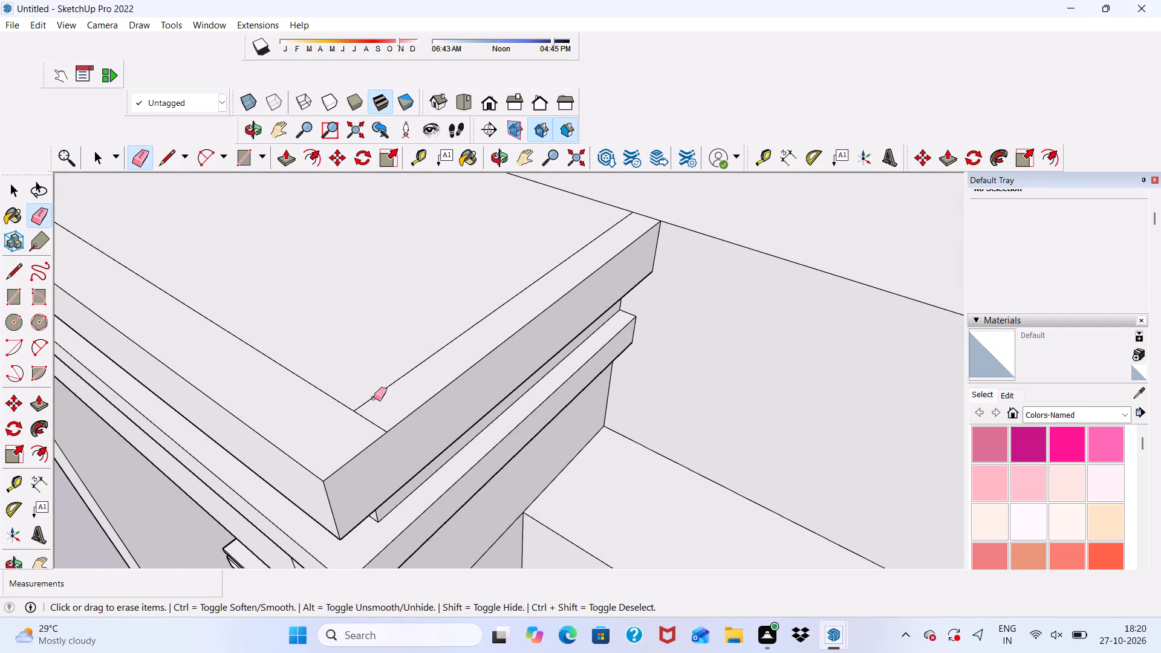
{"action": "left_click_drag", "start_coordinate": [374, 398], "coordinate": [348, 420]}
{"action": "left_click_drag", "start_coordinate": [343, 411], "coordinate": [337, 404]}
{"action": "left_click_drag", "start_coordinate": [332, 397], "coordinate": [317, 404]}
{"action": "left_click", "coordinate": [317, 404]}
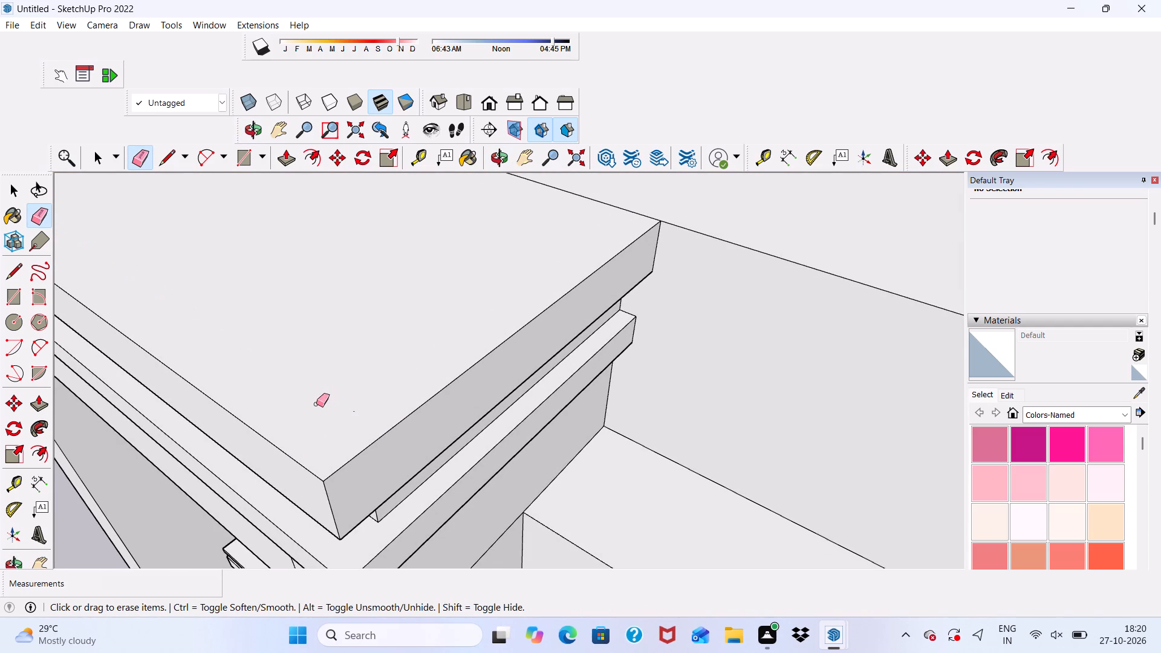
{"action": "scroll", "coordinate": [316, 404], "scroll_direction": "down", "scroll_amount": 3}
{"action": "key", "text": "space"}
{"action": "scroll", "coordinate": [351, 410], "scroll_direction": "down", "scroll_amount": 2}
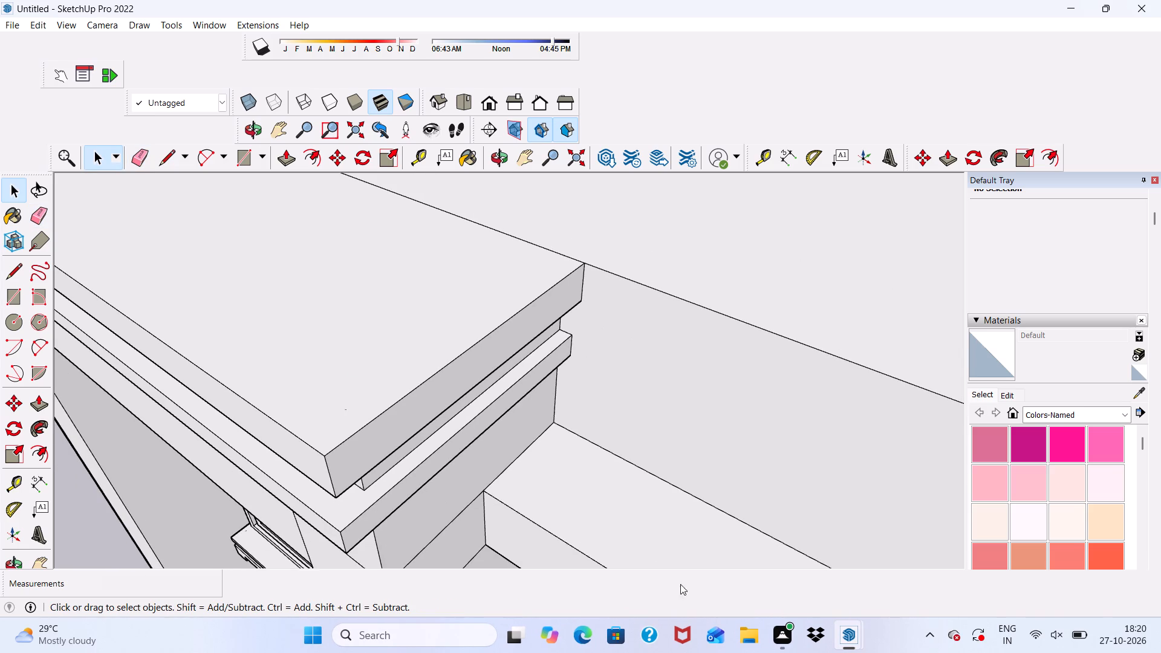
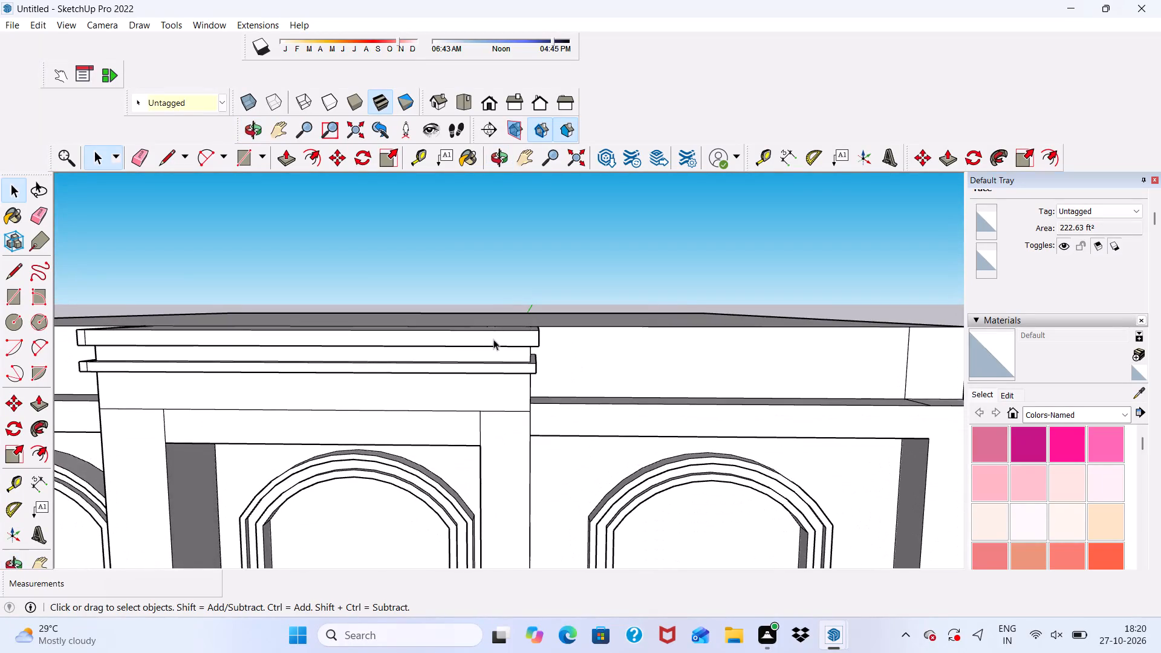
Erase the seam lines on the top band's front face and upper surface at the central bay's left corner.
{"action": "scroll", "coordinate": [493, 339], "scroll_direction": "down", "scroll_amount": 5}
{"action": "scroll", "coordinate": [226, 247], "scroll_direction": "up", "scroll_amount": 4}
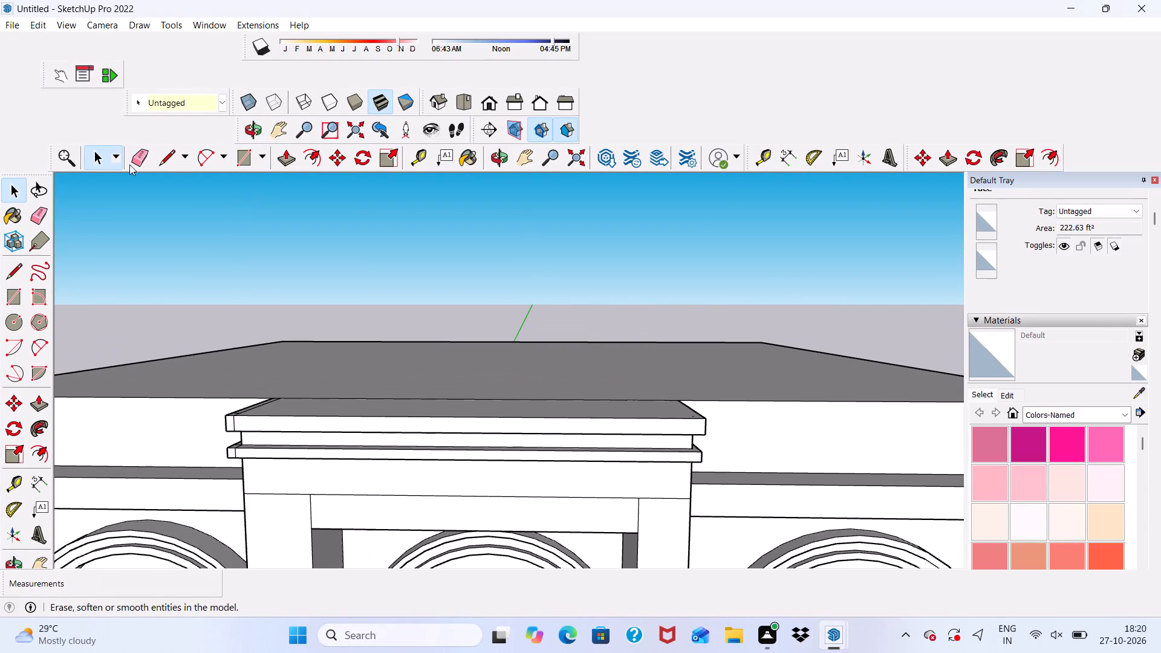
{"action": "left_click", "coordinate": [139, 161]}
{"action": "scroll", "coordinate": [146, 169], "scroll_direction": "down", "scroll_amount": 3}
{"action": "middle_click_drag", "start_coordinate": [293, 406], "coordinate": [418, 402]}
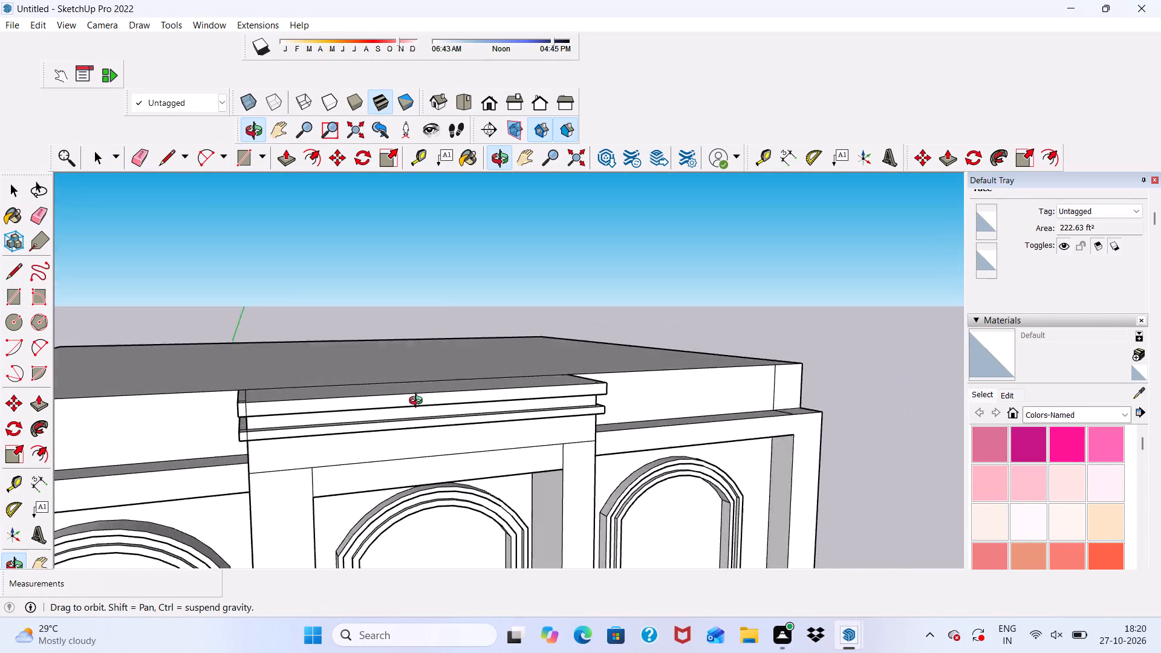
{"action": "middle_click_drag", "start_coordinate": [418, 402], "coordinate": [461, 408]}
{"action": "scroll", "coordinate": [308, 441], "scroll_direction": "up", "scroll_amount": 12}
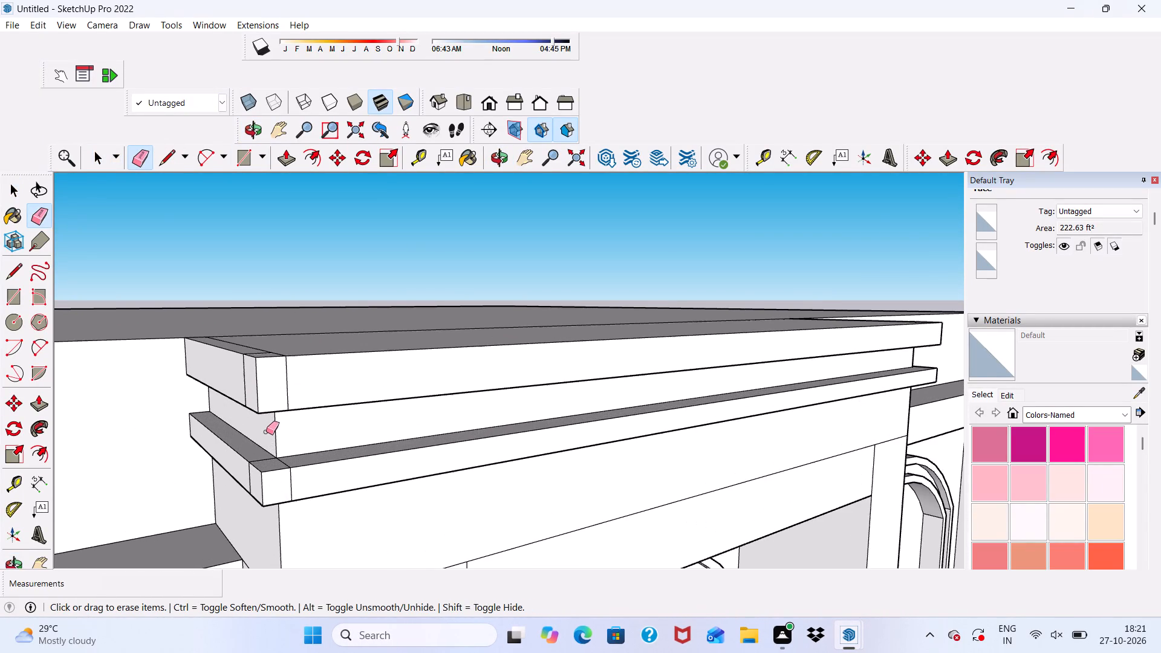
{"action": "scroll", "coordinate": [273, 425], "scroll_direction": "up", "scroll_amount": 7}
{"action": "left_click", "coordinate": [301, 357]}
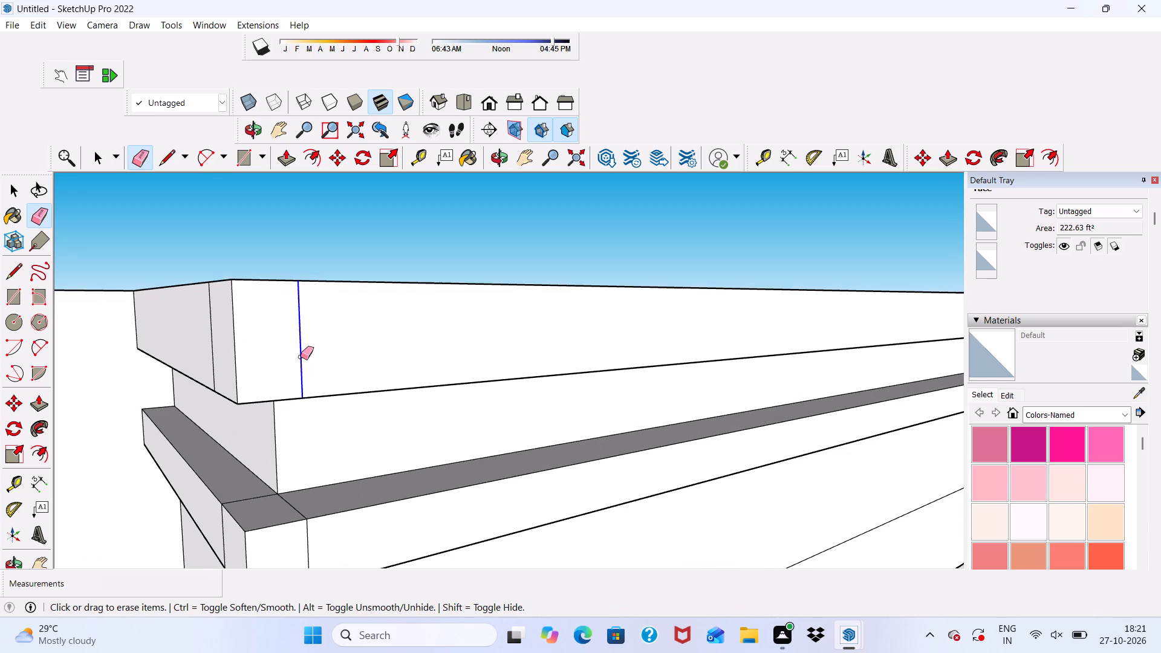
{"action": "scroll", "coordinate": [301, 355], "scroll_direction": "down", "scroll_amount": 2}
{"action": "middle_click_drag", "start_coordinate": [304, 355], "coordinate": [330, 412]}
{"action": "left_click_drag", "start_coordinate": [256, 311], "coordinate": [259, 343]}
{"action": "left_click_drag", "start_coordinate": [281, 338], "coordinate": [297, 360]}
Erase the seam lines on the top band's side face and underside at the left corner.
{"action": "scroll", "coordinate": [301, 352], "scroll_direction": "down", "scroll_amount": 5}
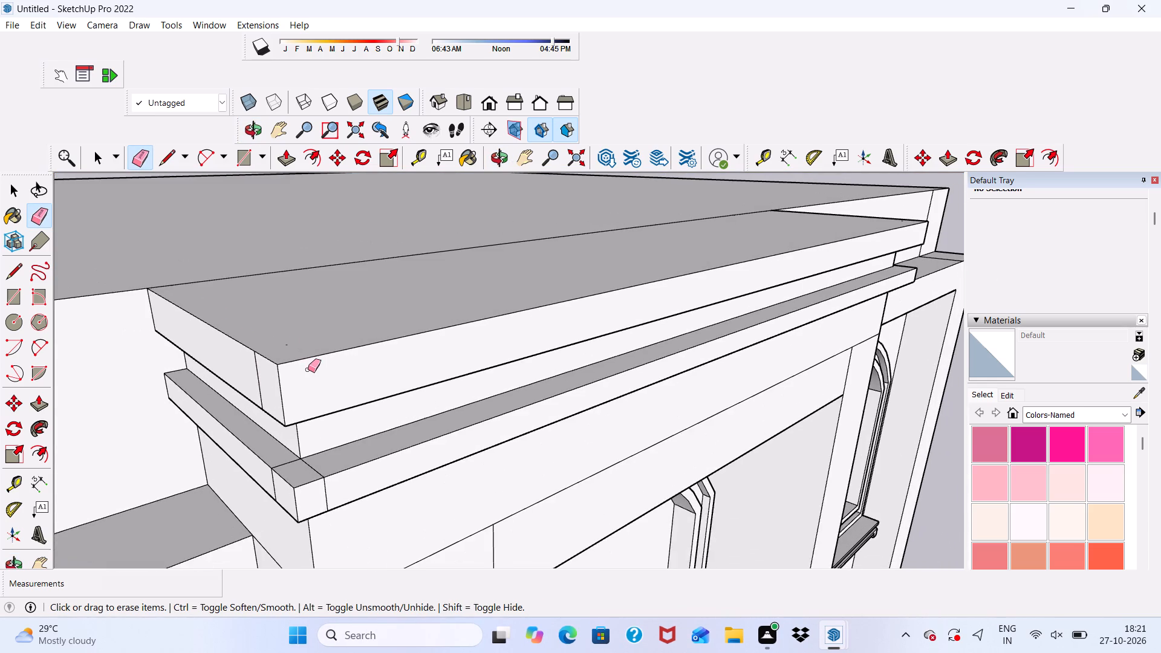
{"action": "middle_click_drag", "start_coordinate": [308, 369], "coordinate": [438, 278]}
{"action": "scroll", "coordinate": [294, 308], "scroll_direction": "up", "scroll_amount": 3}
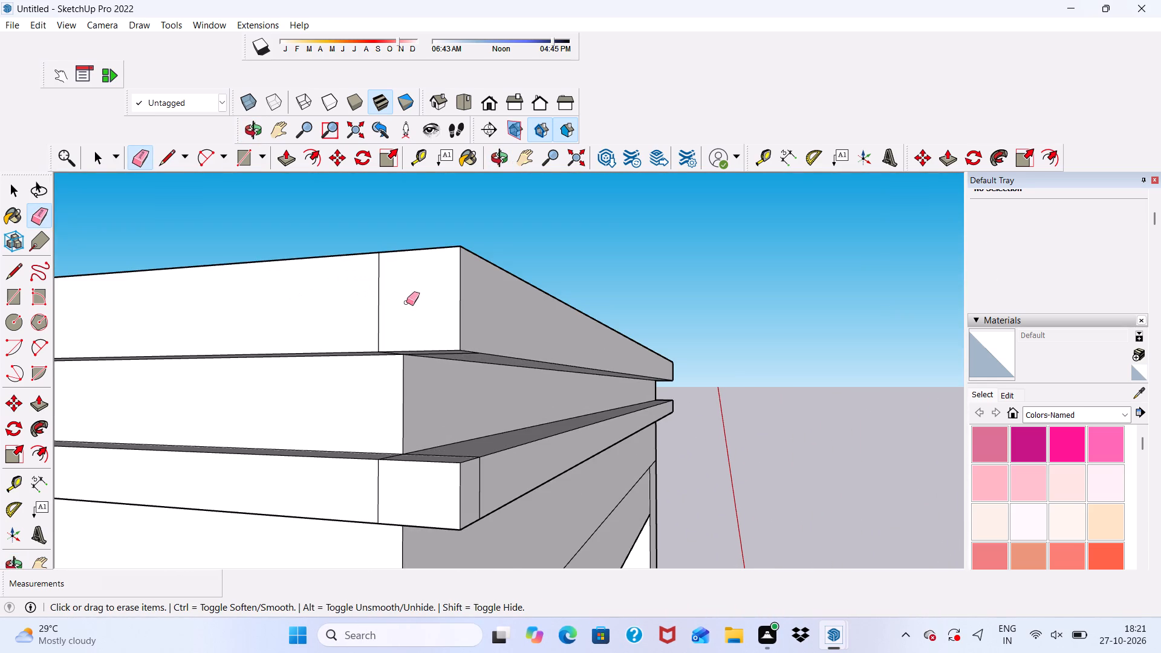
{"action": "left_click_drag", "start_coordinate": [382, 311], "coordinate": [359, 319]}
{"action": "middle_click_drag", "start_coordinate": [358, 319], "coordinate": [400, 183]}
{"action": "scroll", "coordinate": [405, 388], "scroll_direction": "up", "scroll_amount": 4}
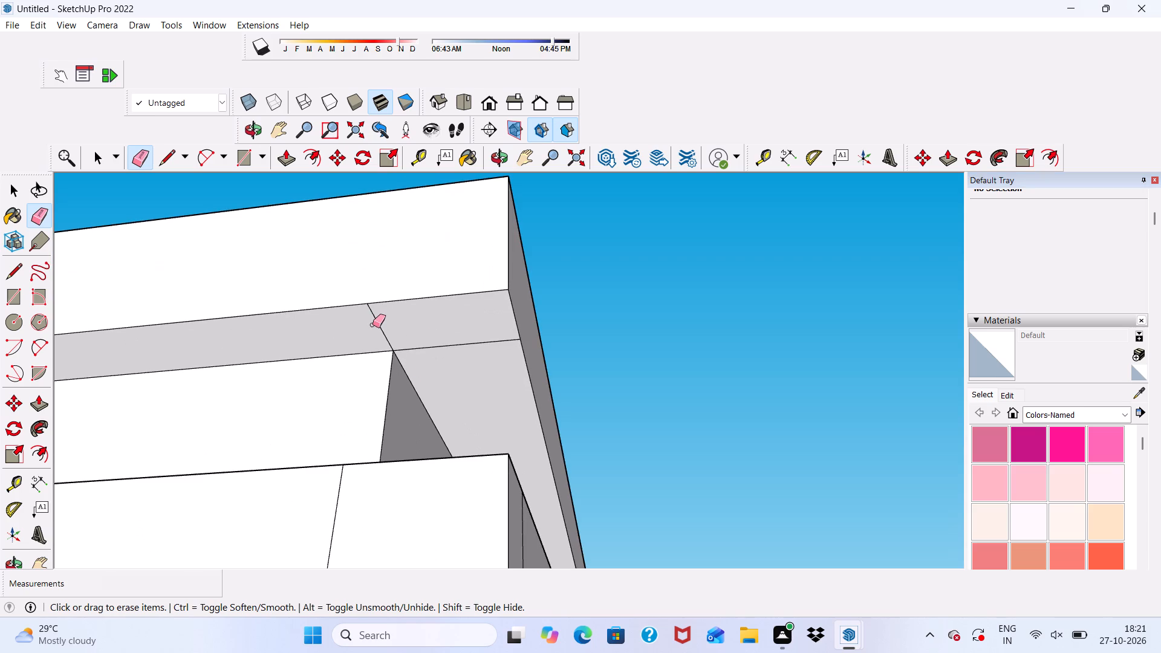
{"action": "left_click_drag", "start_coordinate": [372, 325], "coordinate": [417, 328]}
{"action": "left_click", "coordinate": [425, 328]}
{"action": "left_click_drag", "start_coordinate": [427, 328], "coordinate": [456, 344]}
{"action": "scroll", "coordinate": [433, 288], "scroll_direction": "down", "scroll_amount": 5}
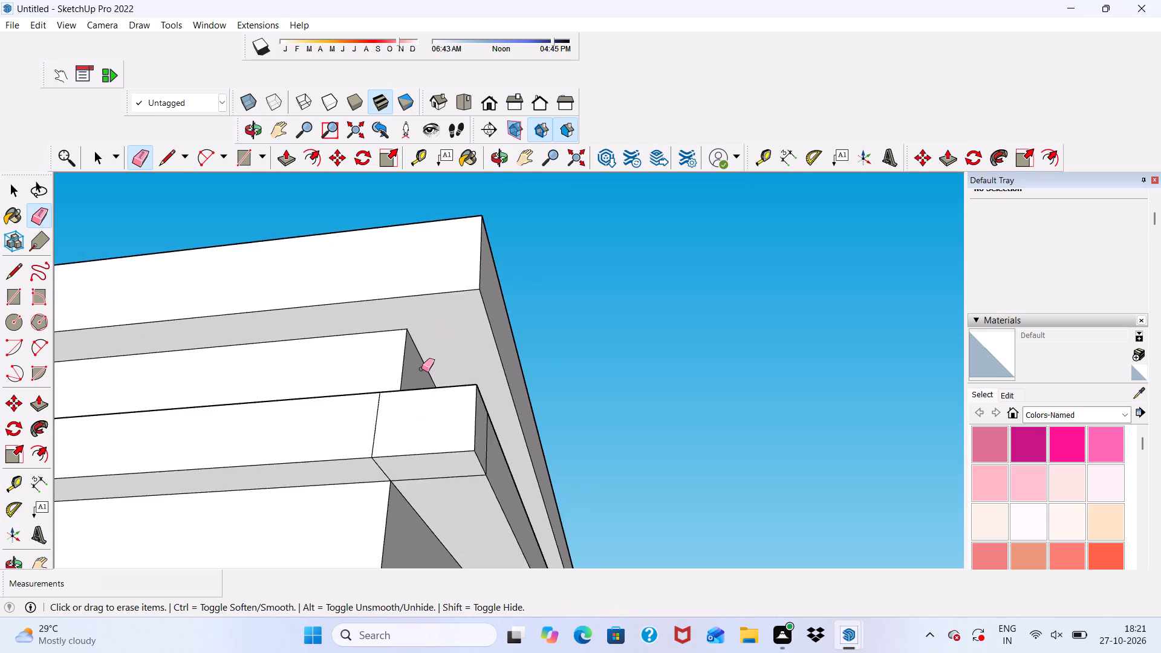
Erase the seam lines on the lower band's side face and underside at the left corner.
{"action": "scroll", "coordinate": [408, 416], "scroll_direction": "up", "scroll_amount": 4}
{"action": "left_click_drag", "start_coordinate": [368, 416], "coordinate": [330, 438]}
{"action": "scroll", "coordinate": [345, 455], "scroll_direction": "down", "scroll_amount": 2}
{"action": "middle_click_drag", "start_coordinate": [360, 470], "coordinate": [364, 412]}
{"action": "scroll", "coordinate": [361, 508], "scroll_direction": "up", "scroll_amount": 2}
{"action": "left_click_drag", "start_coordinate": [354, 462], "coordinate": [354, 469]}
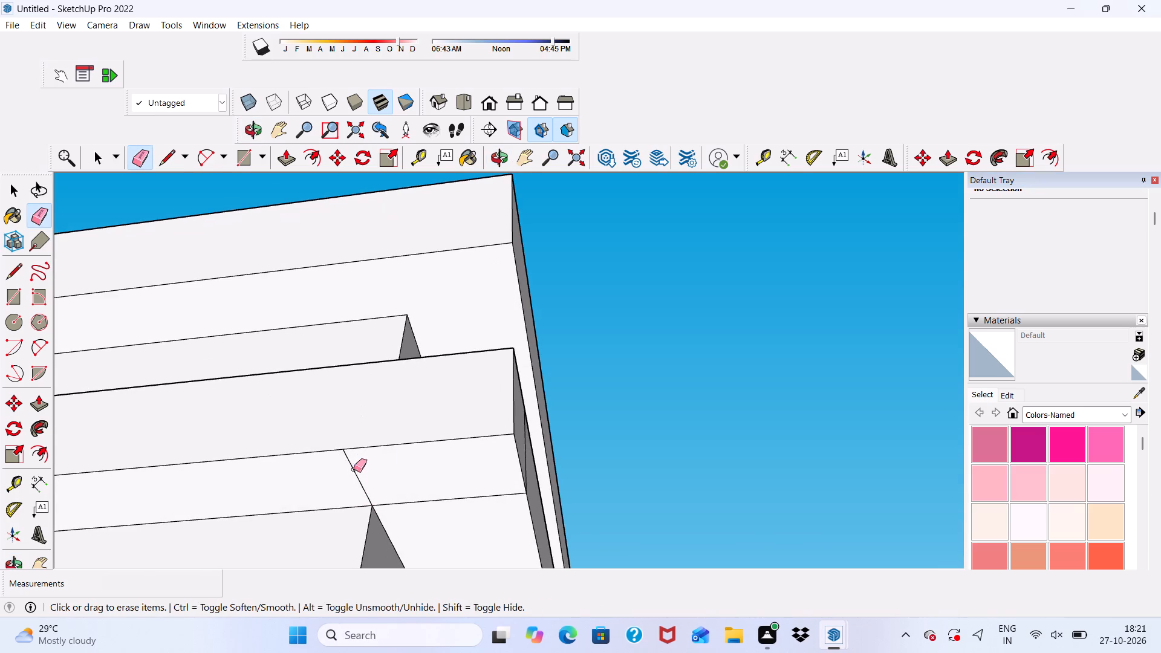
{"action": "left_click_drag", "start_coordinate": [354, 469], "coordinate": [354, 482]}
{"action": "left_click_drag", "start_coordinate": [400, 502], "coordinate": [410, 517]}
Erase the seam lines on the lower band's front face and upper surface at the left corner.
{"action": "scroll", "coordinate": [402, 419], "scroll_direction": "down", "scroll_amount": 3}
{"action": "middle_click_drag", "start_coordinate": [408, 444], "coordinate": [257, 533]}
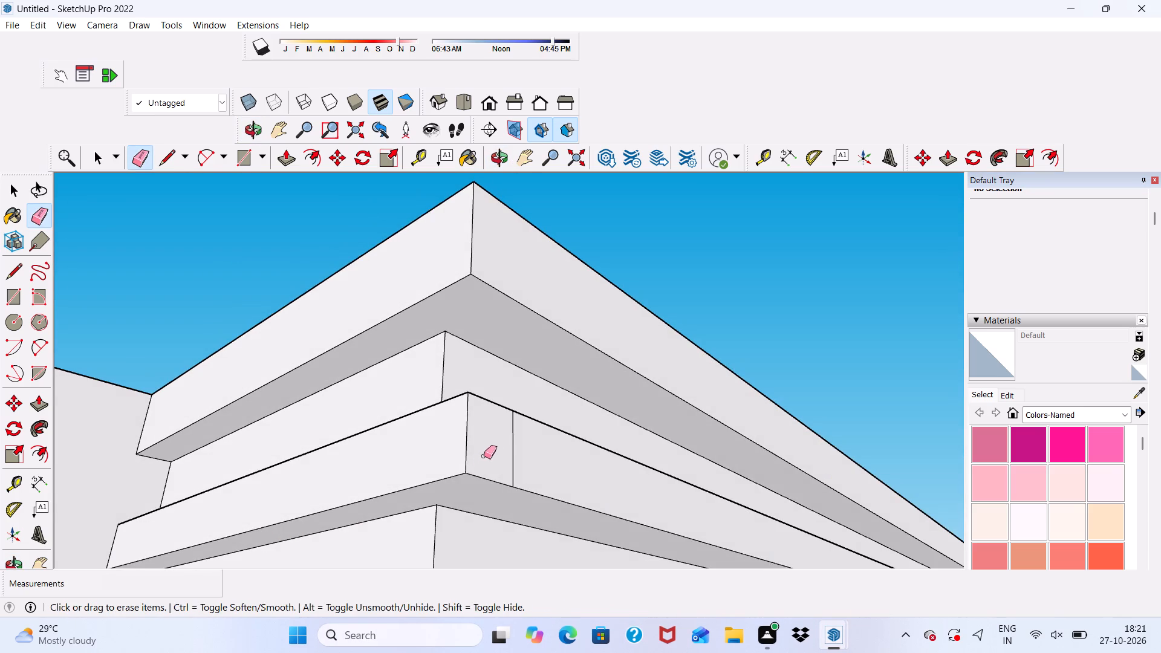
{"action": "left_click_drag", "start_coordinate": [489, 453], "coordinate": [507, 447]}
{"action": "left_click", "coordinate": [509, 446]}
{"action": "middle_click", "coordinate": [515, 444]}
{"action": "left_click_drag", "start_coordinate": [516, 449], "coordinate": [521, 462]}
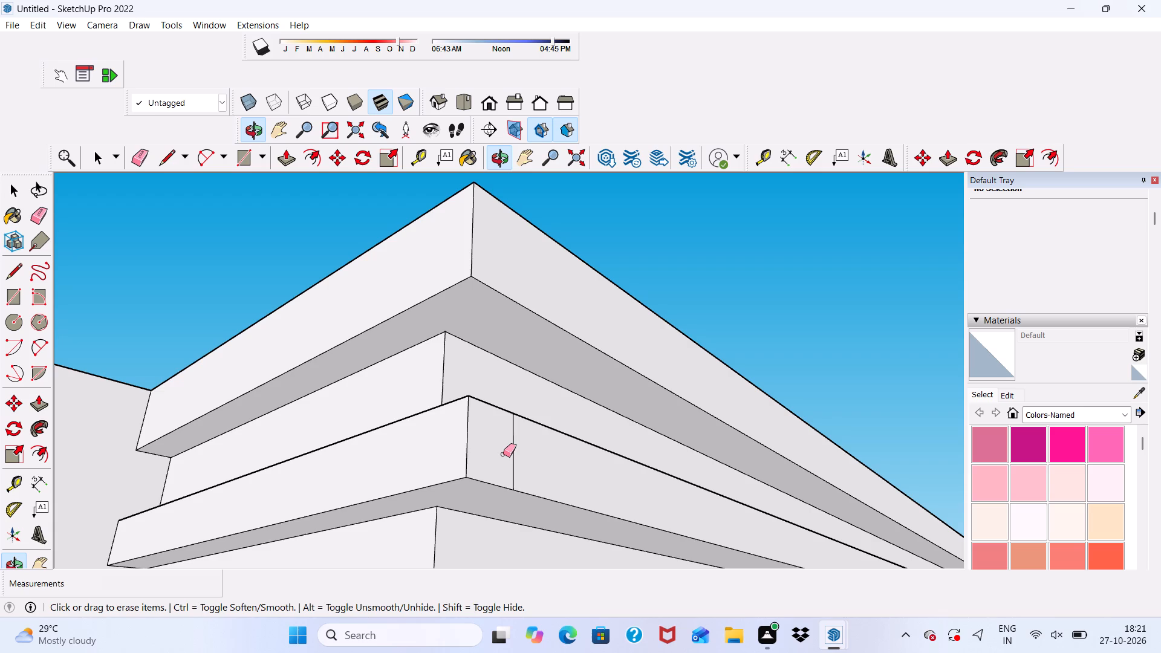
{"action": "left_click_drag", "start_coordinate": [502, 453], "coordinate": [516, 442]}
{"action": "scroll", "coordinate": [501, 412], "scroll_direction": "down", "scroll_amount": 3}
{"action": "middle_click_drag", "start_coordinate": [501, 412], "coordinate": [466, 599]}
{"action": "scroll", "coordinate": [446, 504], "scroll_direction": "up", "scroll_amount": 4}
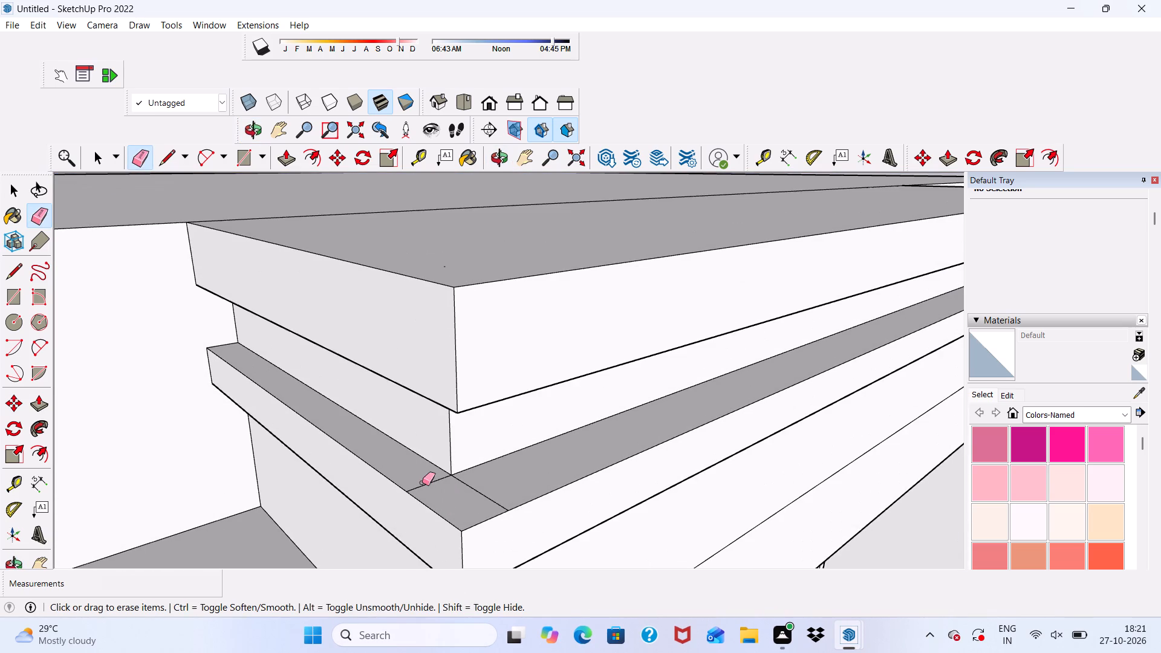
{"action": "left_click_drag", "start_coordinate": [419, 480], "coordinate": [472, 492]}
{"action": "left_click_drag", "start_coordinate": [484, 487], "coordinate": [454, 510]}
{"action": "scroll", "coordinate": [408, 456], "scroll_direction": "down", "scroll_amount": 8}
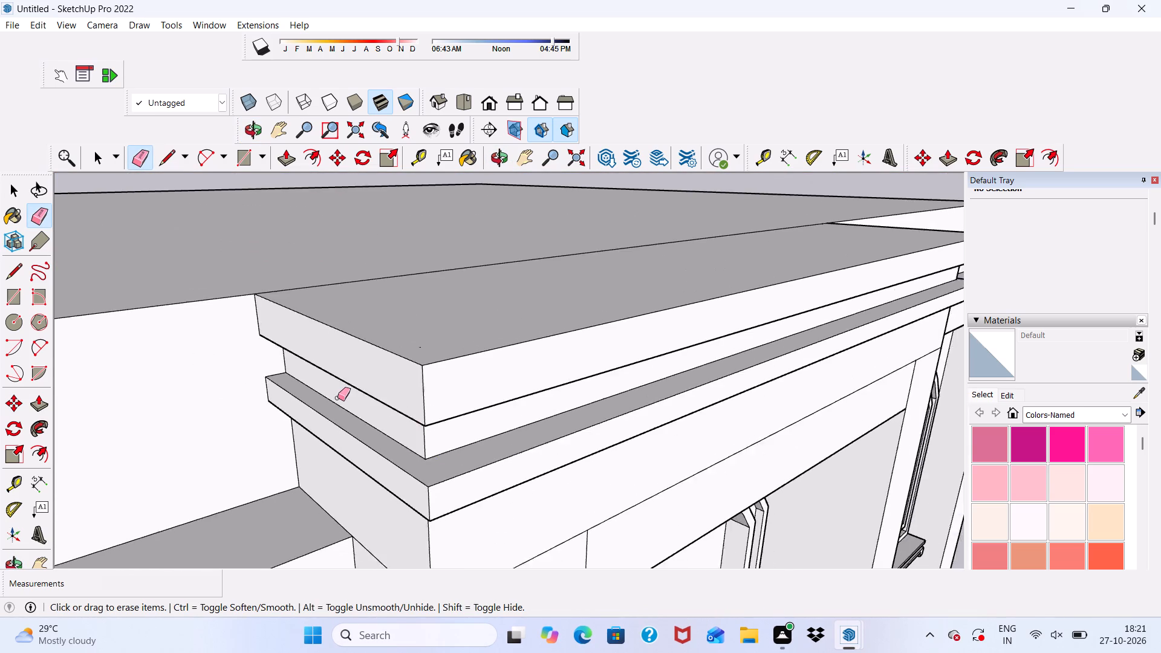
Examine the cornice bands around the central bay's right corner and the overall front of the building.
{"action": "scroll", "coordinate": [337, 398], "scroll_direction": "down", "scroll_amount": 8}
{"action": "middle_click_drag", "start_coordinate": [659, 396], "coordinate": [512, 319]}
{"action": "middle_click_drag", "start_coordinate": [509, 317], "coordinate": [217, 383]}
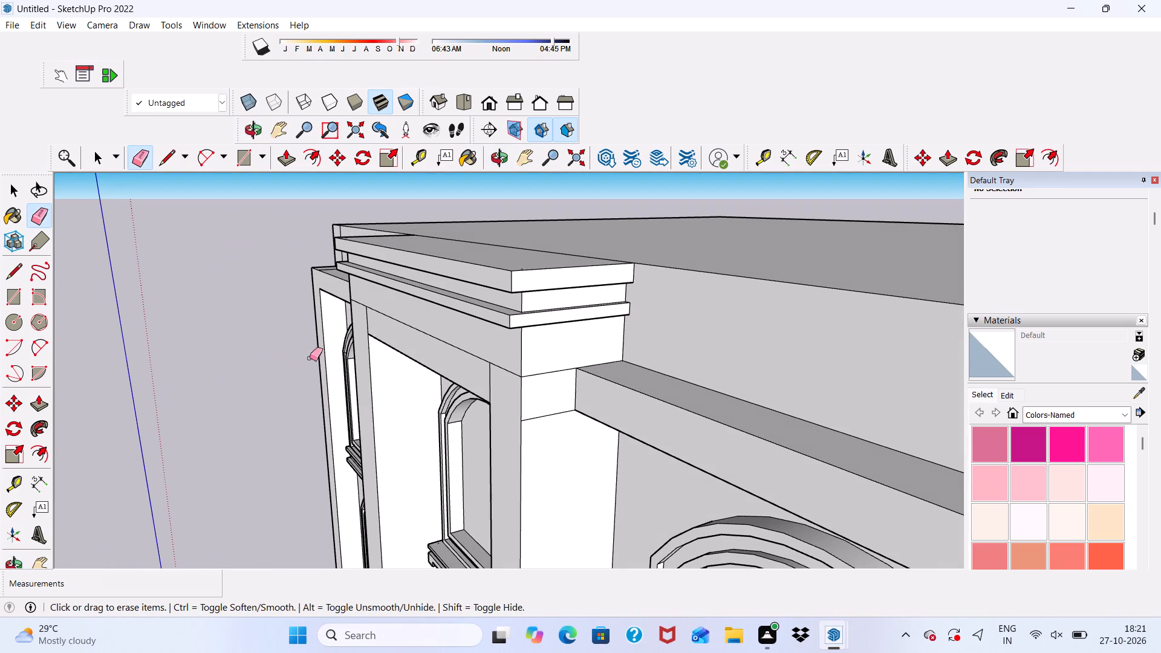
{"action": "scroll", "coordinate": [443, 377], "scroll_direction": "up", "scroll_amount": 4}
{"action": "scroll", "coordinate": [551, 195], "scroll_direction": "up", "scroll_amount": 4}
{"action": "scroll", "coordinate": [552, 194], "scroll_direction": "down", "scroll_amount": 4}
{"action": "middle_click_drag", "start_coordinate": [553, 216], "coordinate": [556, 379]}
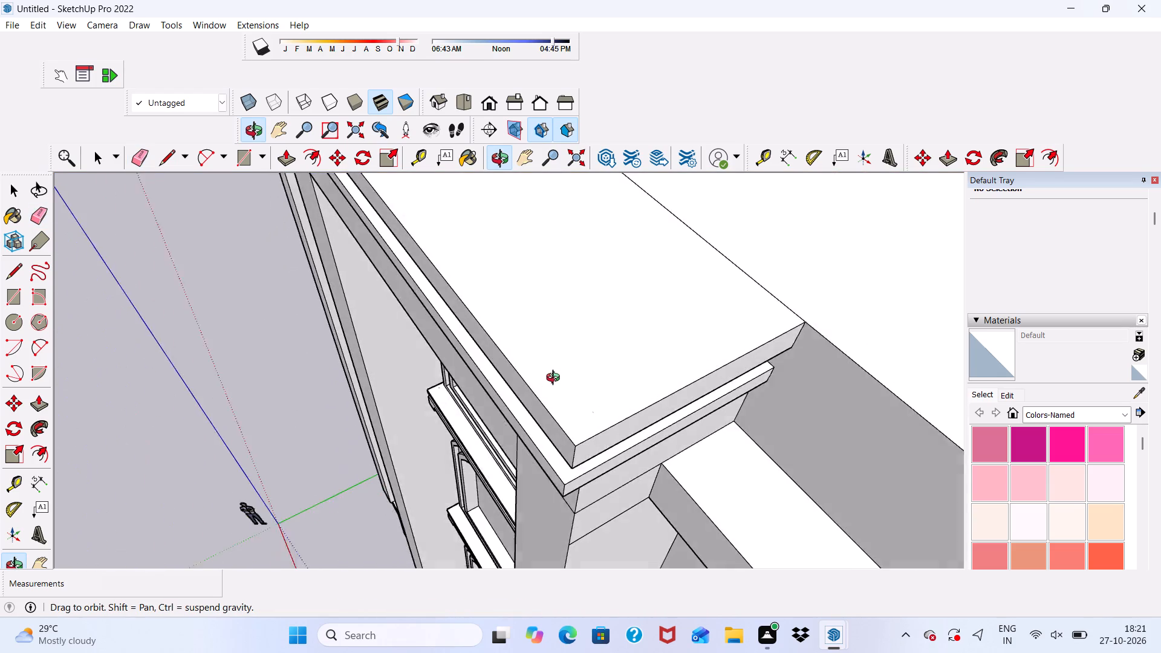
{"action": "middle_click_drag", "start_coordinate": [556, 379], "coordinate": [515, 374]}
{"action": "scroll", "coordinate": [498, 339], "scroll_direction": "down", "scroll_amount": 5}
{"action": "key", "text": "space"}
{"action": "middle_click_drag", "start_coordinate": [498, 380], "coordinate": [720, 240]}
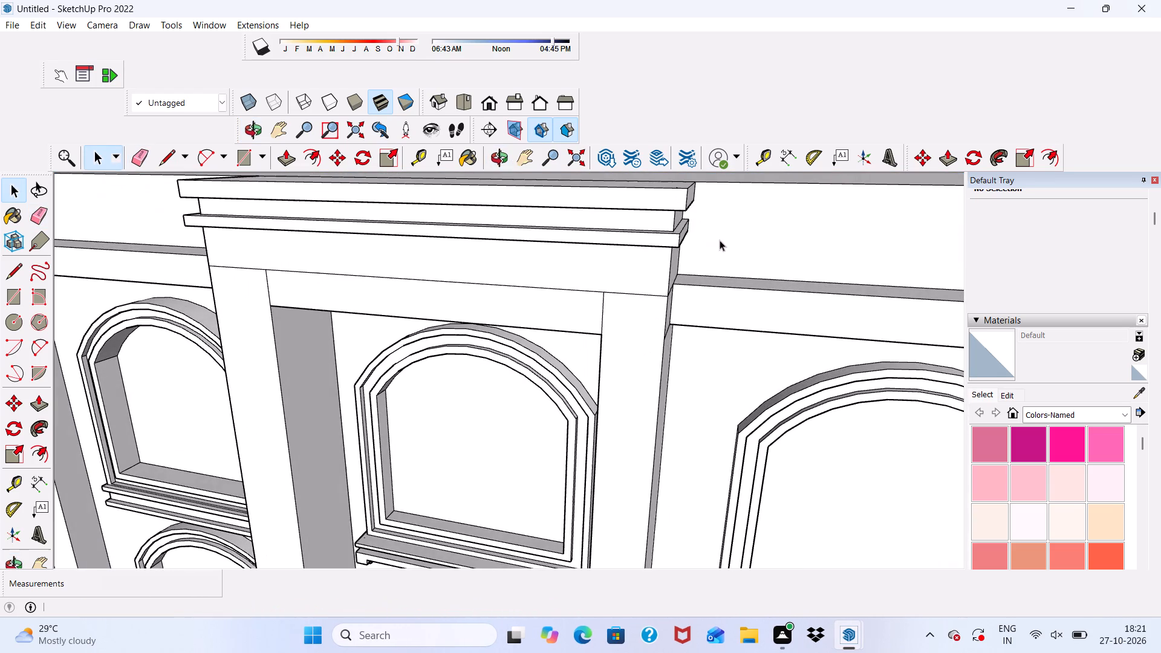
{"action": "scroll", "coordinate": [342, 287], "scroll_direction": "down", "scroll_amount": 9}
{"action": "middle_click_drag", "start_coordinate": [432, 291], "coordinate": [511, 225]}
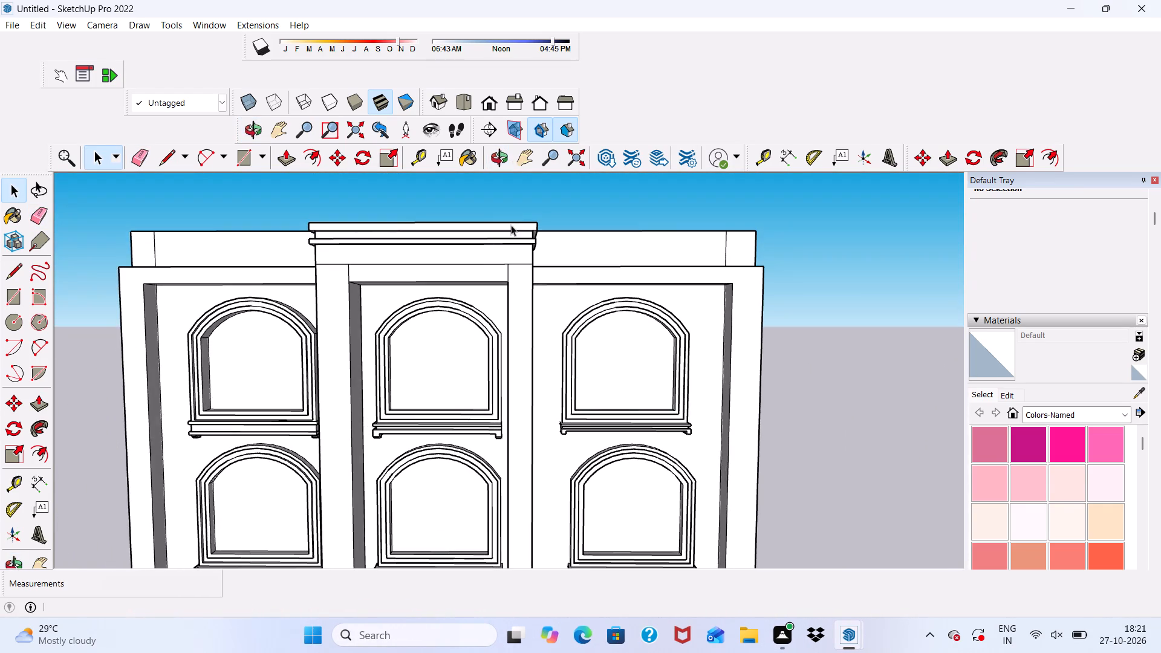
{"action": "scroll", "coordinate": [445, 289], "scroll_direction": "up", "scroll_amount": 1}
{"action": "scroll", "coordinate": [470, 228], "scroll_direction": "down", "scroll_amount": 11}
{"action": "scroll", "coordinate": [502, 380], "scroll_direction": "down", "scroll_amount": 4}
{"action": "middle_click_drag", "start_coordinate": [502, 380], "coordinate": [465, 374]}
{"action": "middle_click_drag", "start_coordinate": [395, 374], "coordinate": [445, 394]}
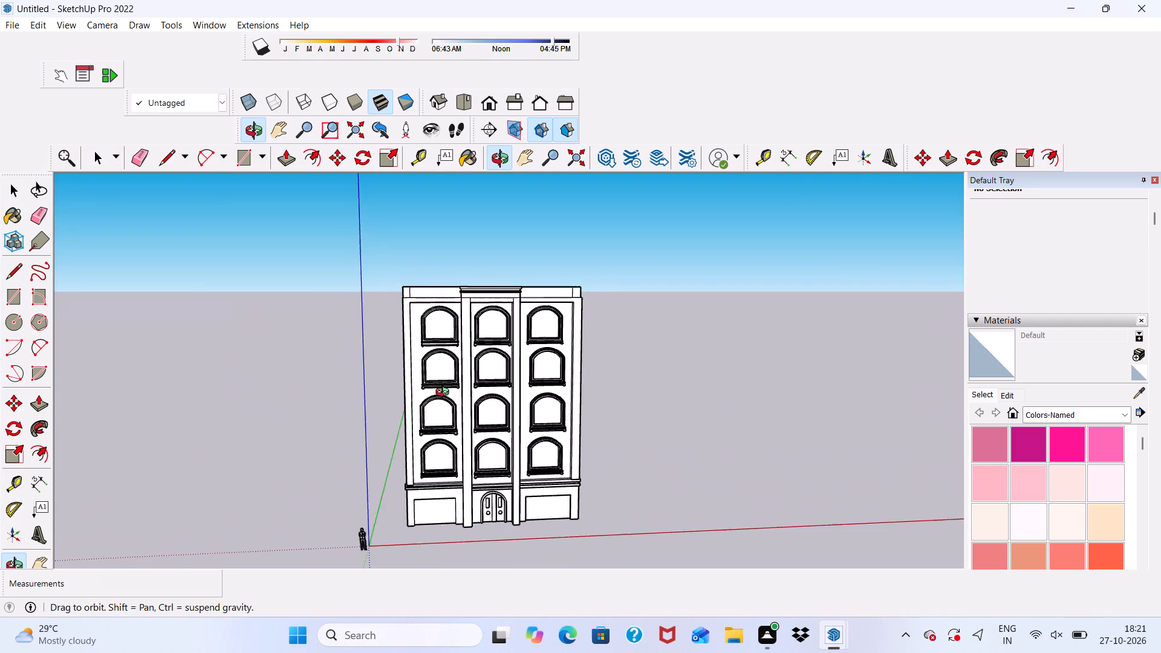
{"action": "middle_click_drag", "start_coordinate": [445, 394], "coordinate": [423, 340]}
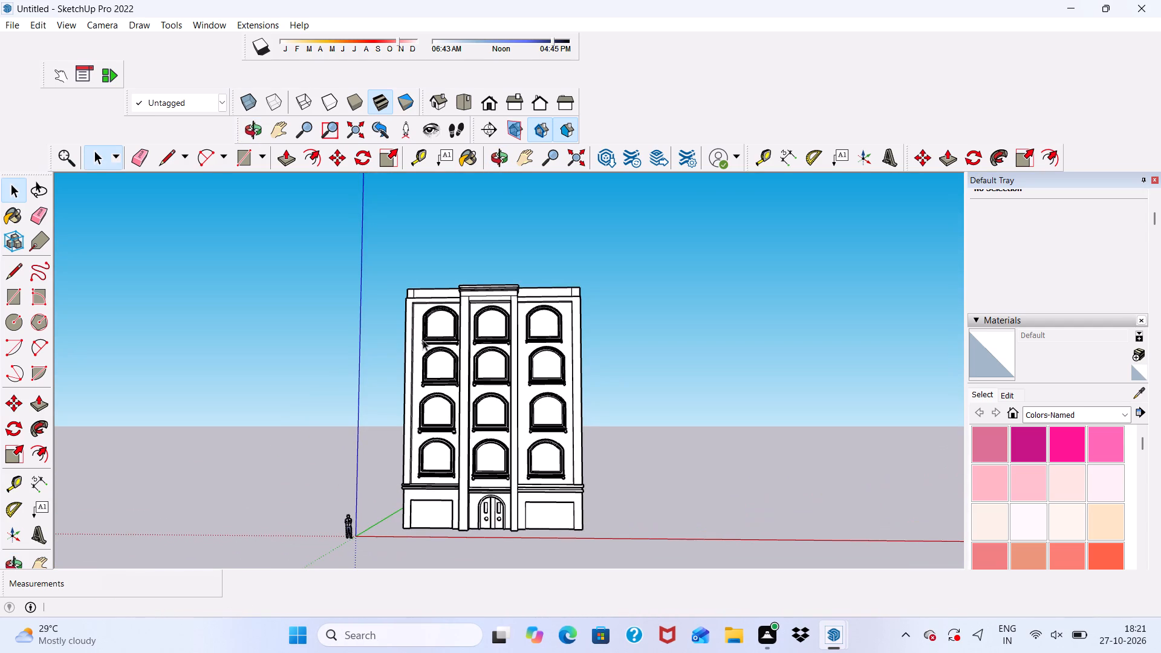
Push/Pull the central bay's recessed wall face behind the windows by about 1' 6 1/4".
{"action": "scroll", "coordinate": [423, 340], "scroll_direction": "up", "scroll_amount": 4}
{"action": "scroll", "coordinate": [495, 361], "scroll_direction": "up", "scroll_amount": 10}
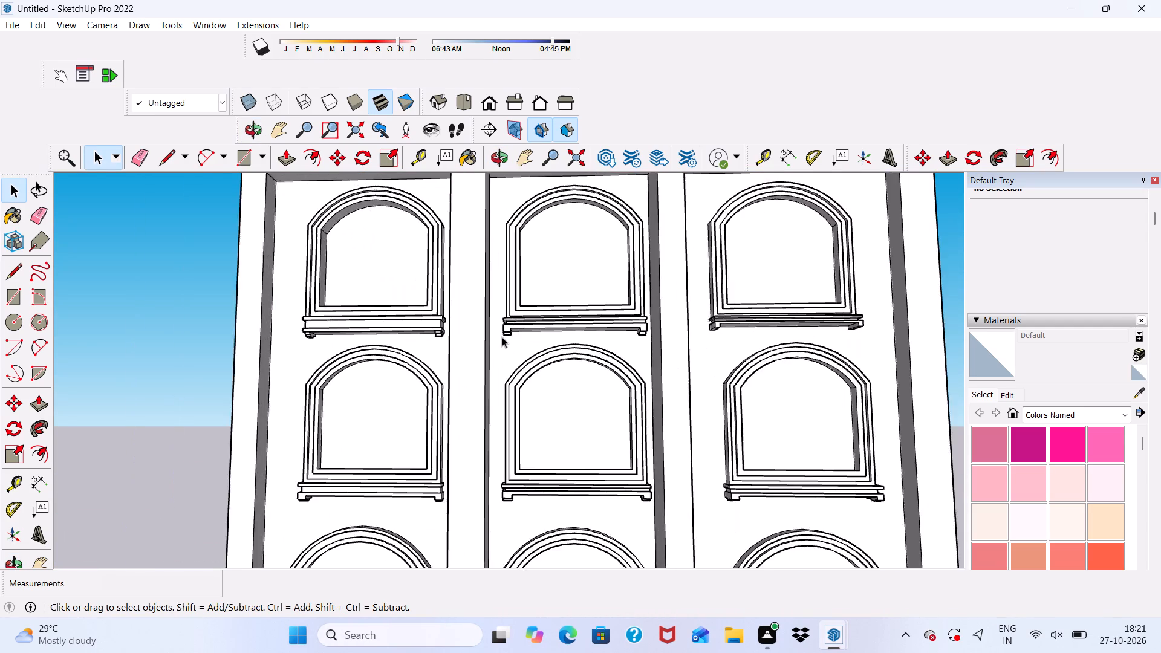
{"action": "left_click", "coordinate": [502, 337]}
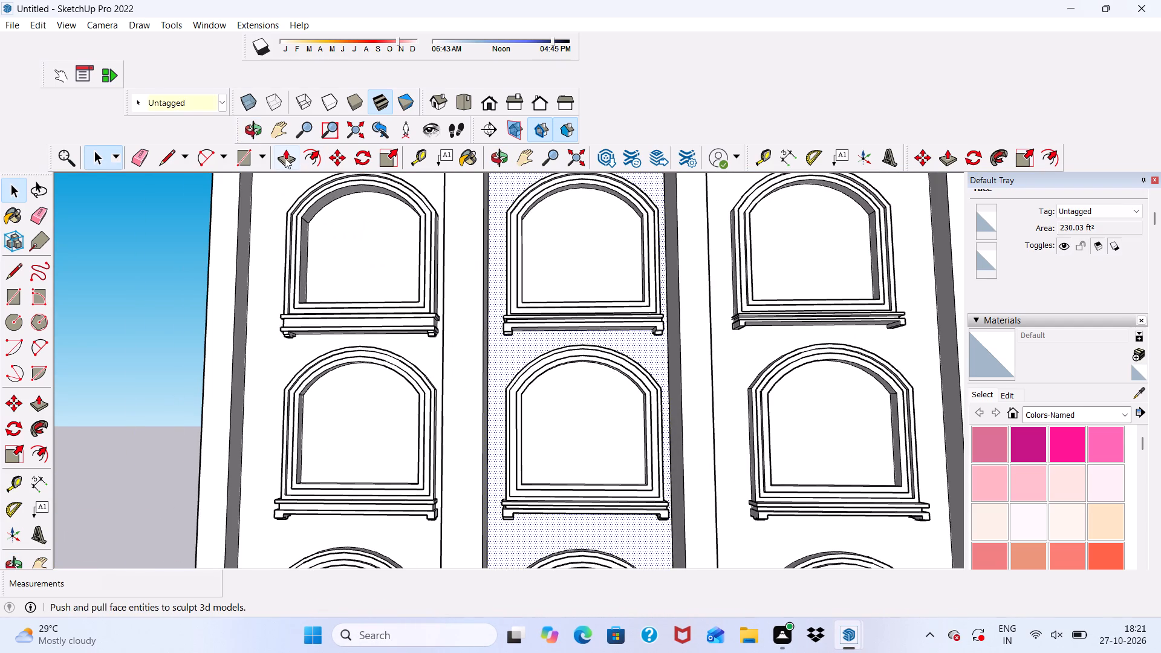
{"action": "left_click", "coordinate": [283, 157]}
{"action": "left_click", "coordinate": [510, 355]}
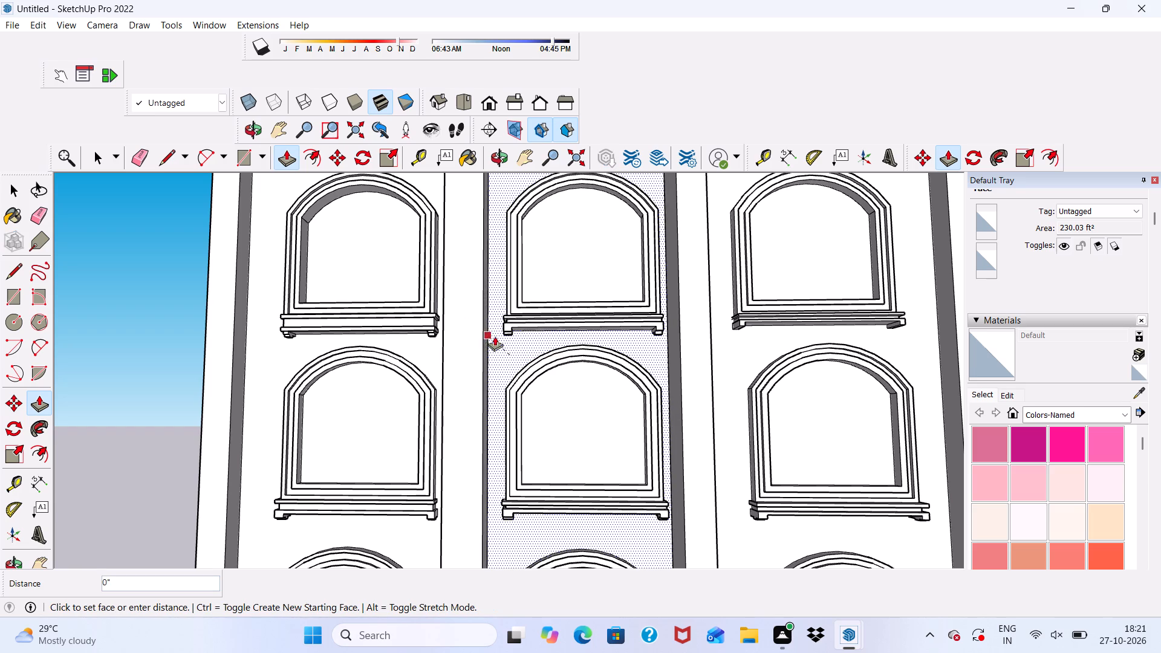
{"action": "left_click", "coordinate": [499, 372]}
{"action": "scroll", "coordinate": [445, 356], "scroll_direction": "down", "scroll_amount": 9}
{"action": "key", "text": "space"}
Examine the central bay's recess and pilasters from the front, the side and above.
{"action": "scroll", "coordinate": [772, 291], "scroll_direction": "up", "scroll_amount": 1}
{"action": "scroll", "coordinate": [692, 279], "scroll_direction": "down", "scroll_amount": 4}
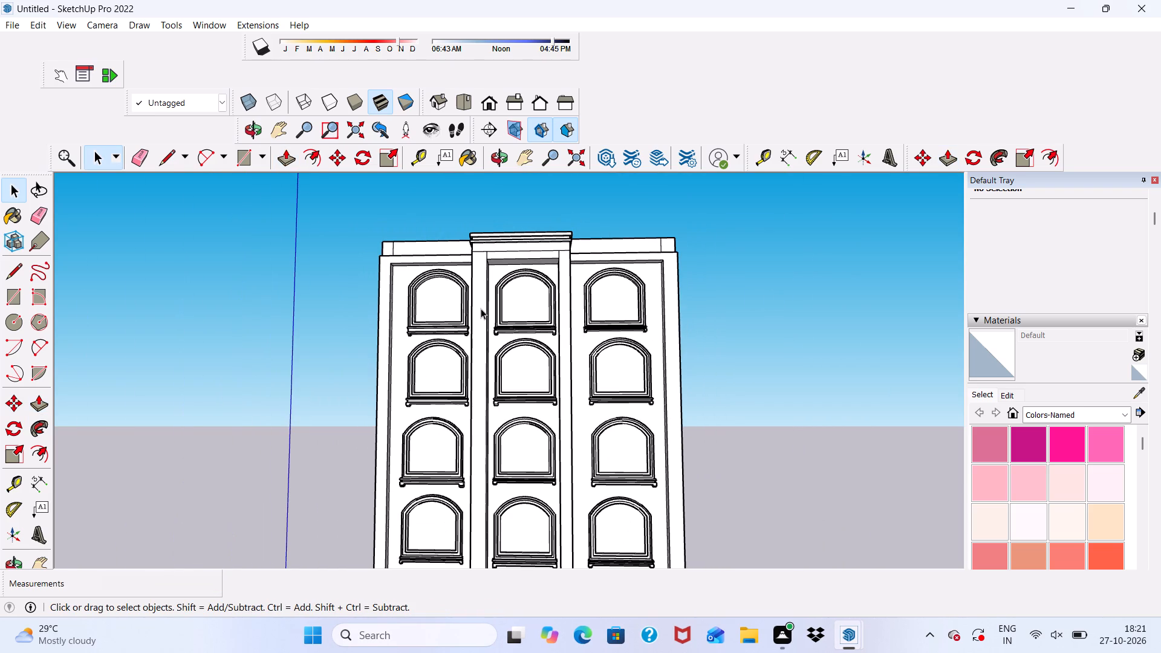
{"action": "scroll", "coordinate": [481, 307], "scroll_direction": "down", "scroll_amount": 6}
{"action": "middle_click_drag", "start_coordinate": [498, 342], "coordinate": [421, 431]}
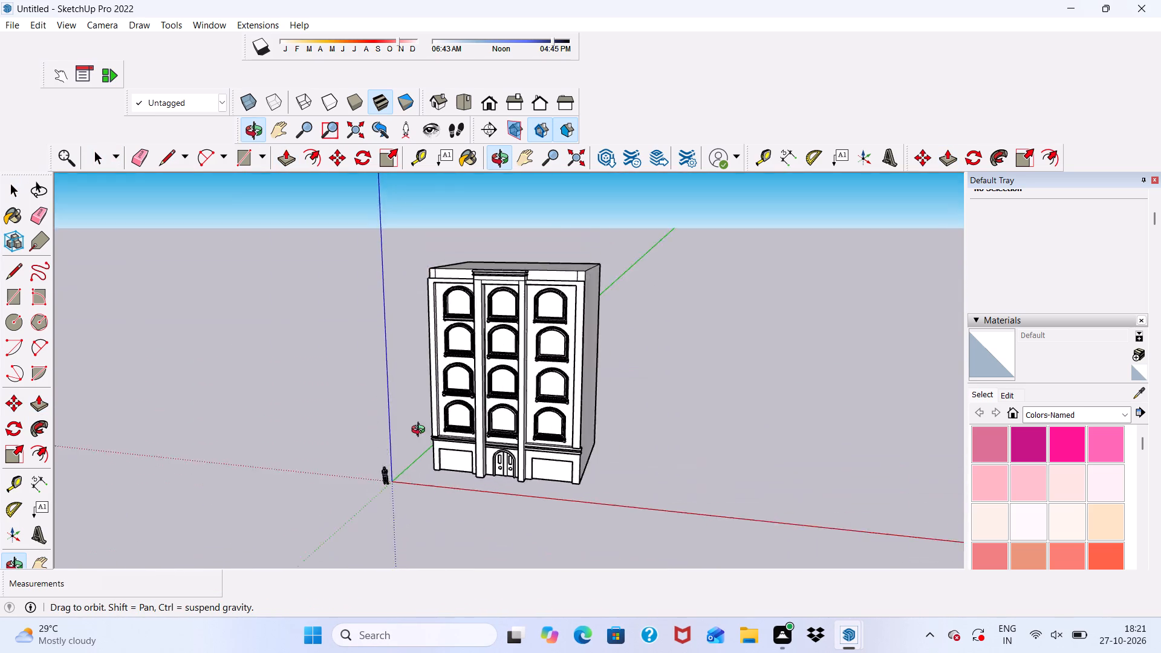
{"action": "middle_click_drag", "start_coordinate": [421, 431], "coordinate": [748, 369]}
{"action": "scroll", "coordinate": [476, 369], "scroll_direction": "up", "scroll_amount": 5}
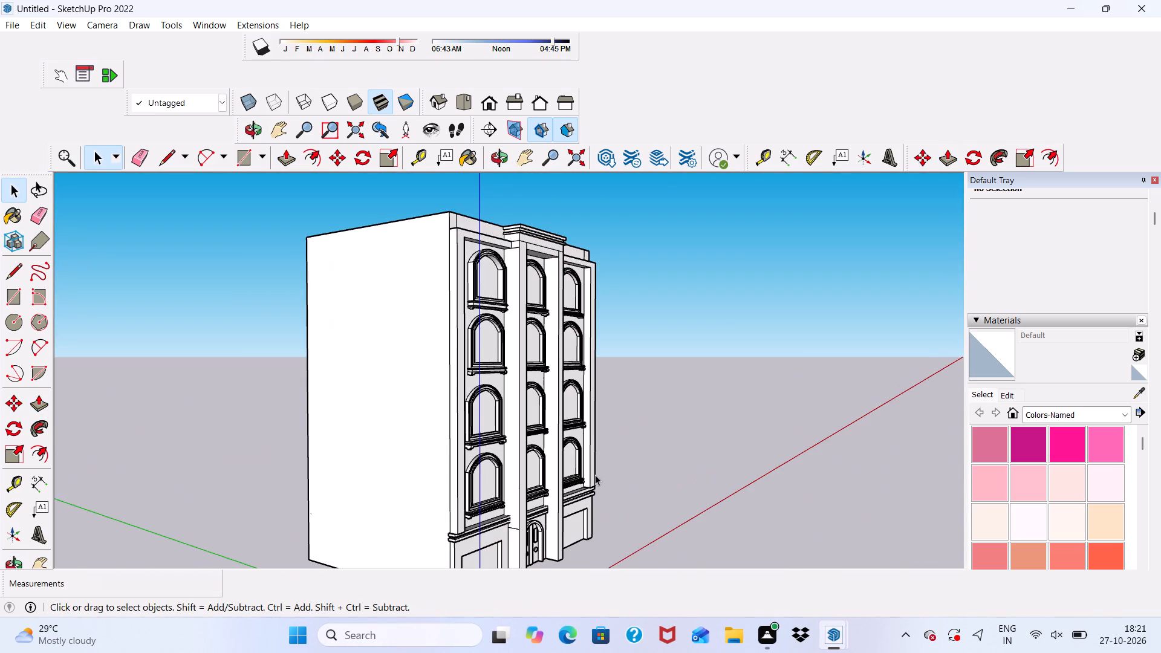
{"action": "middle_click_drag", "start_coordinate": [595, 475], "coordinate": [502, 438]}
{"action": "scroll", "coordinate": [496, 541], "scroll_direction": "up", "scroll_amount": 4}
{"action": "scroll", "coordinate": [487, 307], "scroll_direction": "down", "scroll_amount": 4}
{"action": "middle_click_drag", "start_coordinate": [490, 421], "coordinate": [487, 432]}
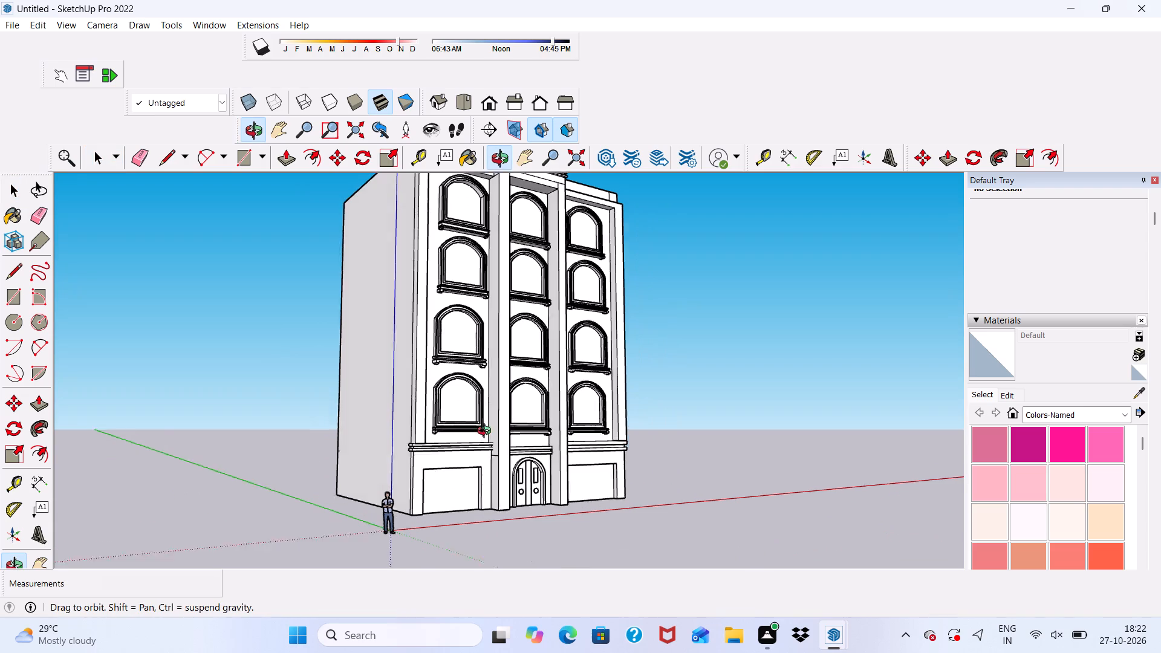
{"action": "middle_click_drag", "start_coordinate": [487, 432], "coordinate": [405, 530]}
{"action": "scroll", "coordinate": [444, 443], "scroll_direction": "up", "scroll_amount": 1}
{"action": "scroll", "coordinate": [466, 323], "scroll_direction": "down", "scroll_amount": 5}
{"action": "scroll", "coordinate": [463, 168], "scroll_direction": "up", "scroll_amount": 10}
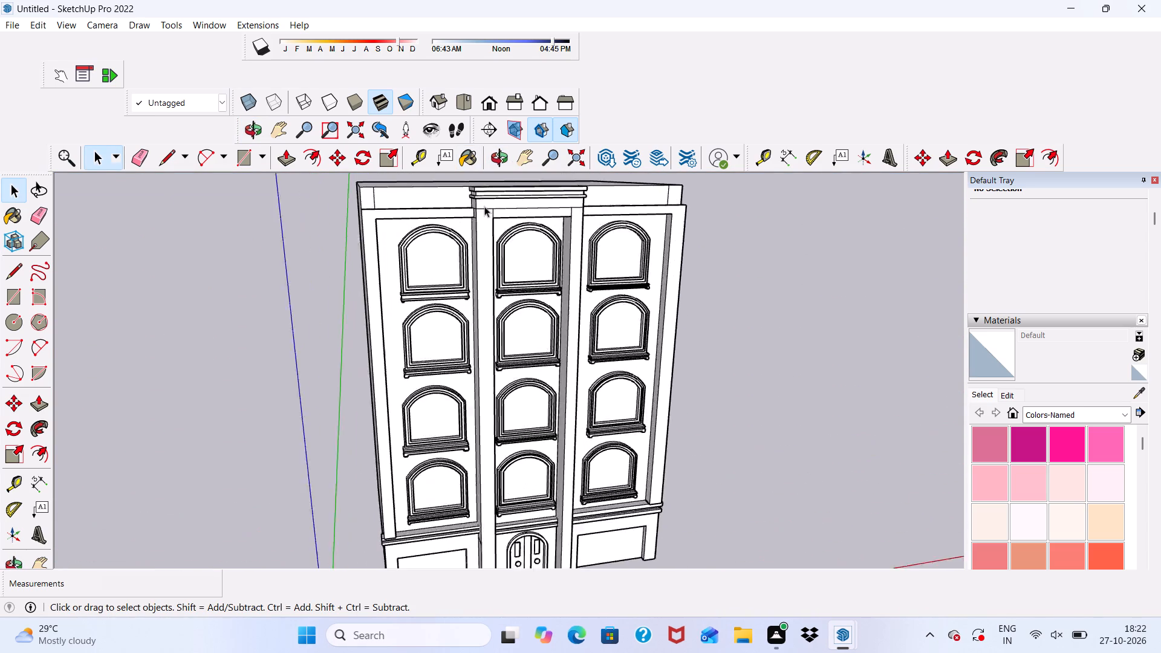
{"action": "scroll", "coordinate": [484, 206], "scroll_direction": "up", "scroll_amount": 6}
{"action": "scroll", "coordinate": [484, 206], "scroll_direction": "down", "scroll_amount": 3}
{"action": "middle_click_drag", "start_coordinate": [484, 206], "coordinate": [599, 210]}
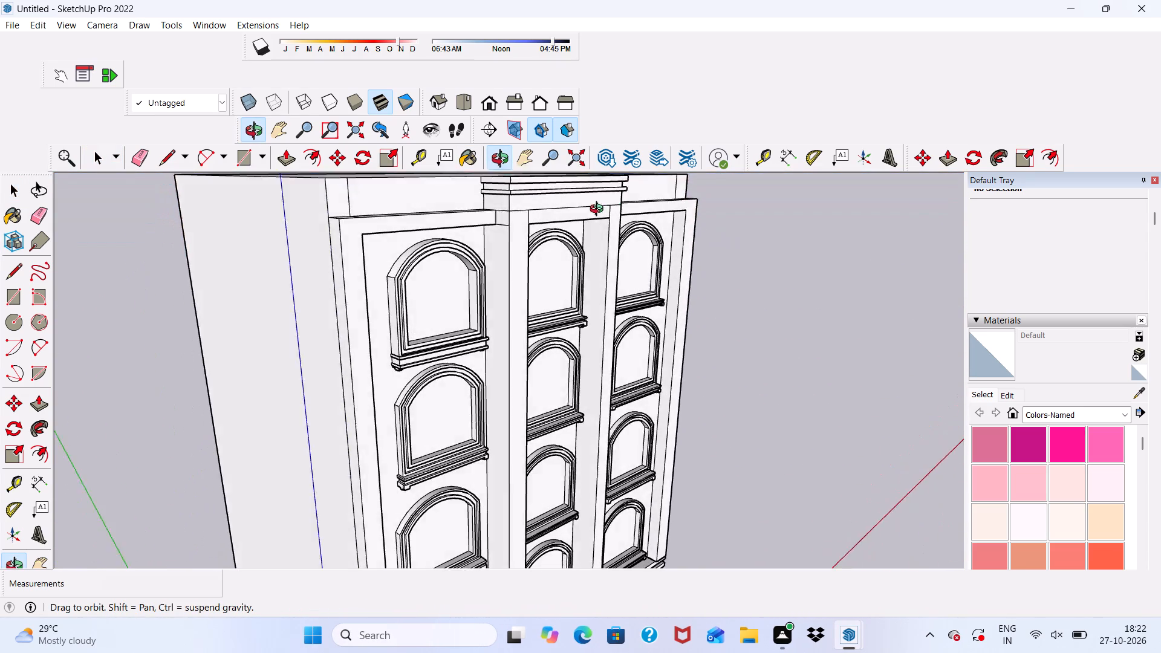
{"action": "middle_click_drag", "start_coordinate": [599, 210], "coordinate": [473, 221]}
{"action": "scroll", "coordinate": [487, 299], "scroll_direction": "up", "scroll_amount": 3}
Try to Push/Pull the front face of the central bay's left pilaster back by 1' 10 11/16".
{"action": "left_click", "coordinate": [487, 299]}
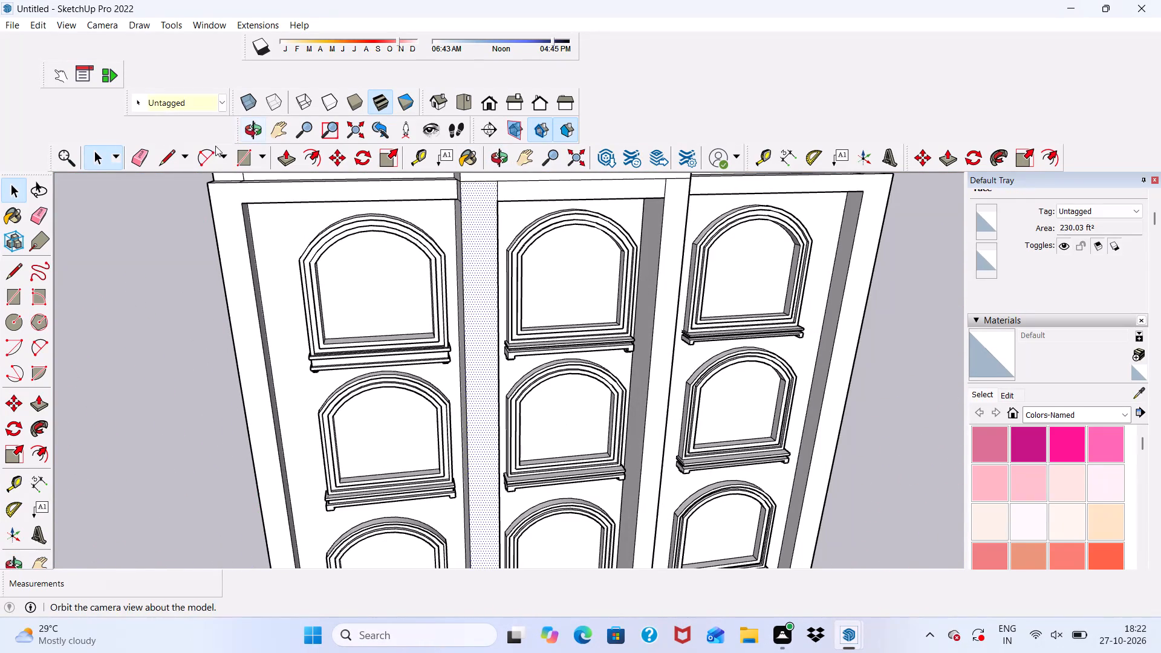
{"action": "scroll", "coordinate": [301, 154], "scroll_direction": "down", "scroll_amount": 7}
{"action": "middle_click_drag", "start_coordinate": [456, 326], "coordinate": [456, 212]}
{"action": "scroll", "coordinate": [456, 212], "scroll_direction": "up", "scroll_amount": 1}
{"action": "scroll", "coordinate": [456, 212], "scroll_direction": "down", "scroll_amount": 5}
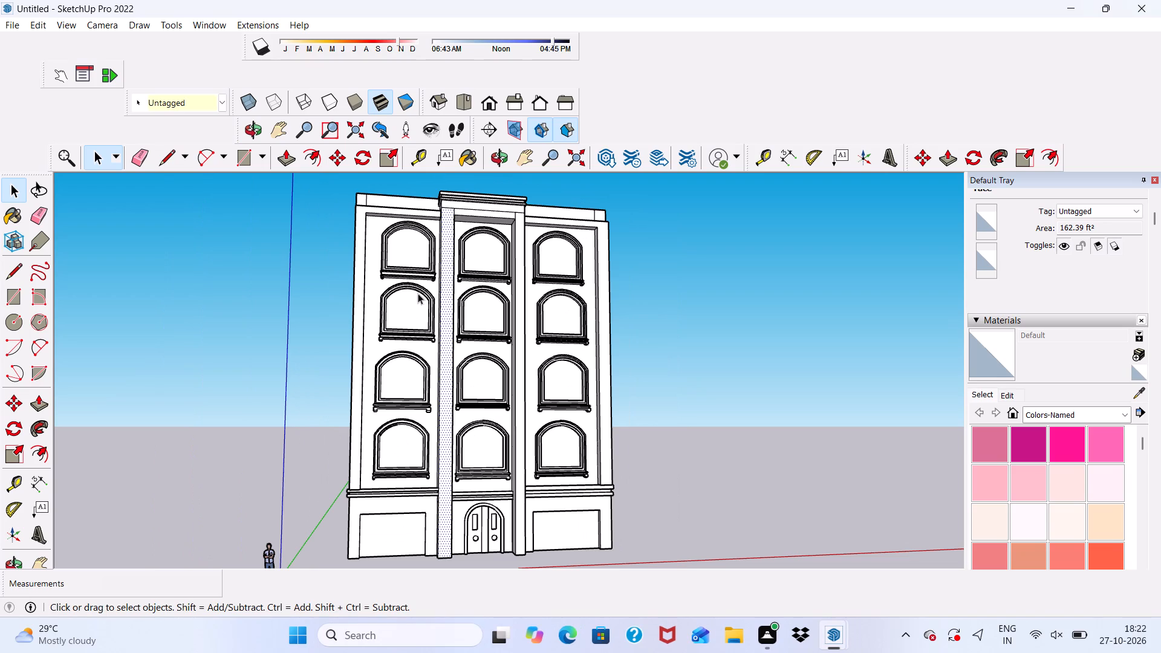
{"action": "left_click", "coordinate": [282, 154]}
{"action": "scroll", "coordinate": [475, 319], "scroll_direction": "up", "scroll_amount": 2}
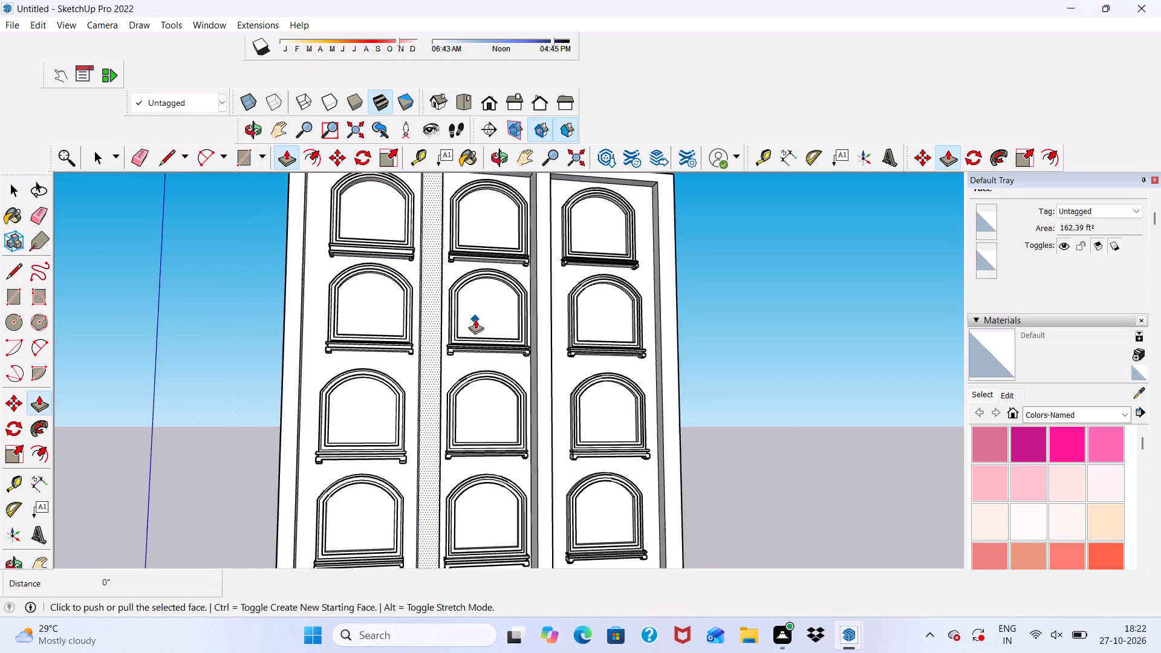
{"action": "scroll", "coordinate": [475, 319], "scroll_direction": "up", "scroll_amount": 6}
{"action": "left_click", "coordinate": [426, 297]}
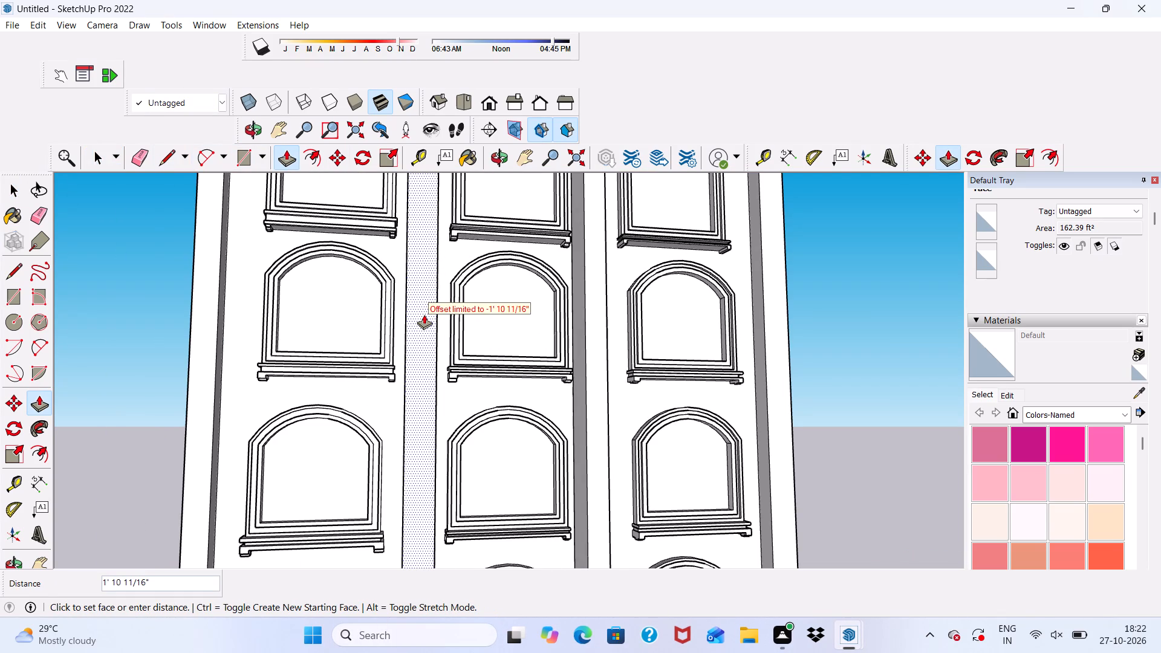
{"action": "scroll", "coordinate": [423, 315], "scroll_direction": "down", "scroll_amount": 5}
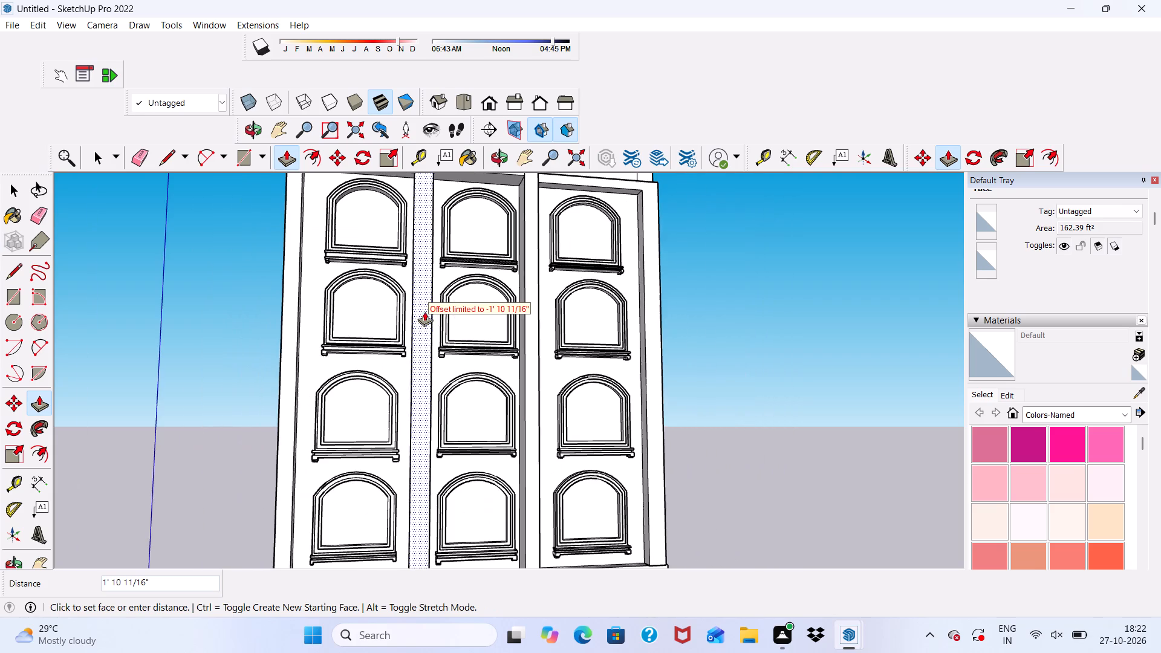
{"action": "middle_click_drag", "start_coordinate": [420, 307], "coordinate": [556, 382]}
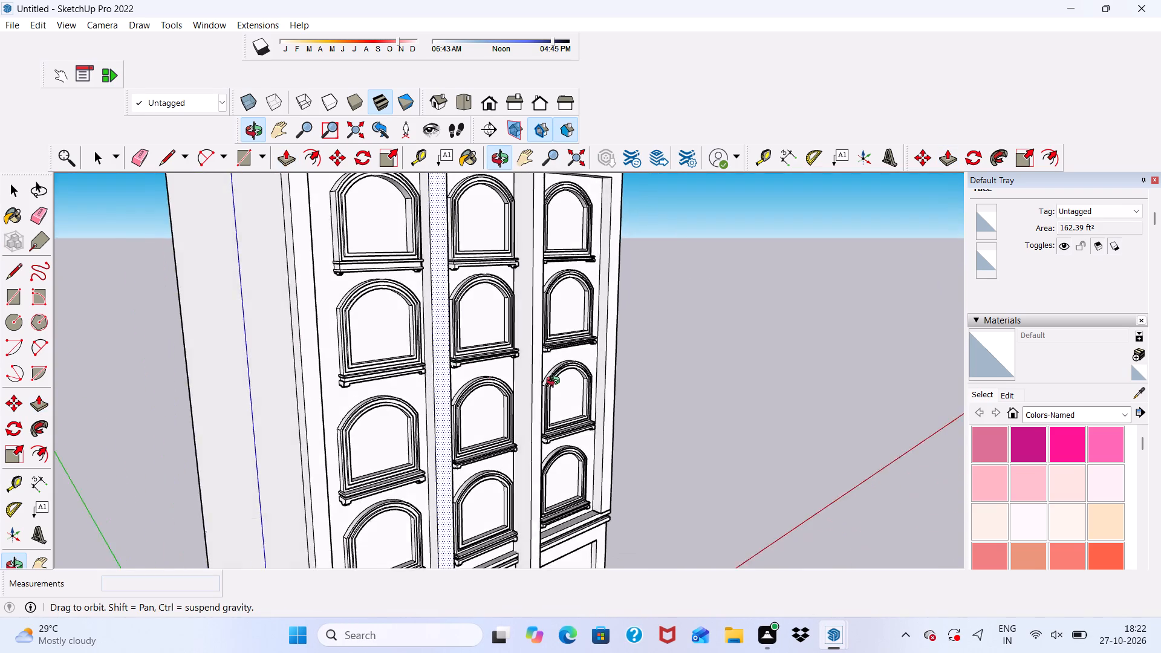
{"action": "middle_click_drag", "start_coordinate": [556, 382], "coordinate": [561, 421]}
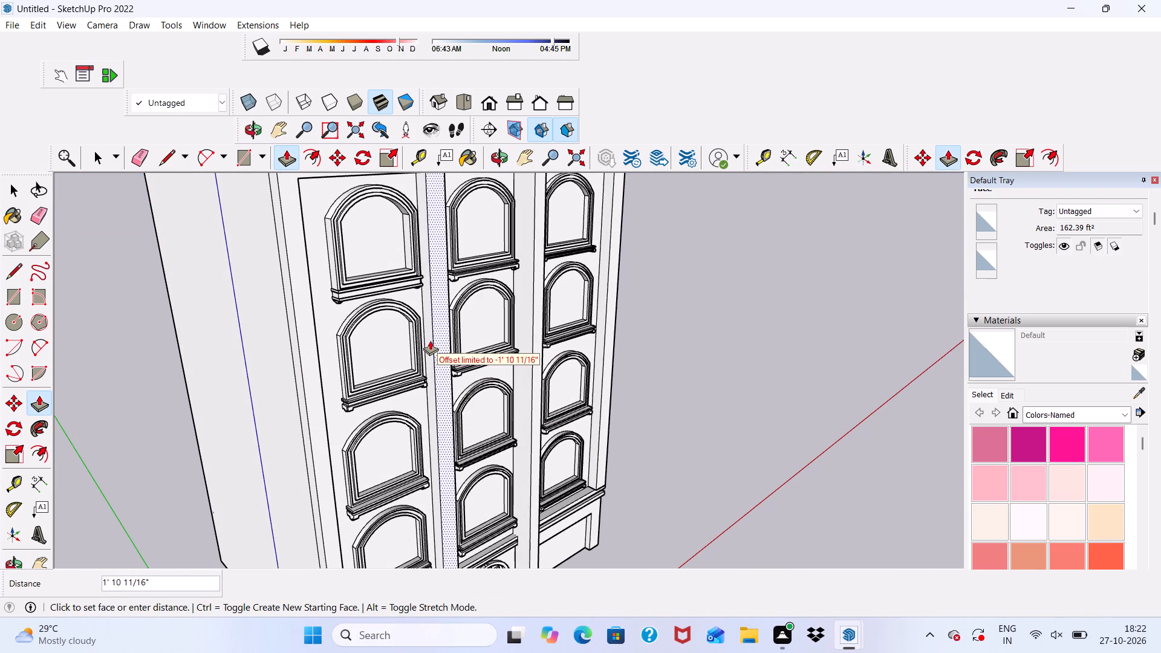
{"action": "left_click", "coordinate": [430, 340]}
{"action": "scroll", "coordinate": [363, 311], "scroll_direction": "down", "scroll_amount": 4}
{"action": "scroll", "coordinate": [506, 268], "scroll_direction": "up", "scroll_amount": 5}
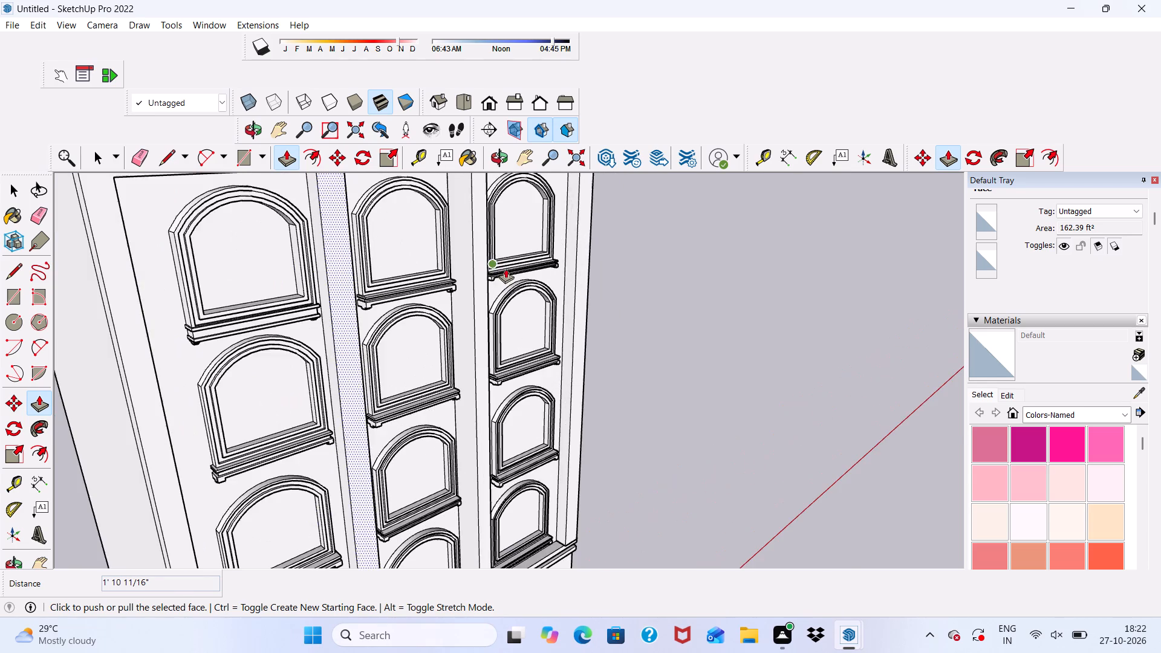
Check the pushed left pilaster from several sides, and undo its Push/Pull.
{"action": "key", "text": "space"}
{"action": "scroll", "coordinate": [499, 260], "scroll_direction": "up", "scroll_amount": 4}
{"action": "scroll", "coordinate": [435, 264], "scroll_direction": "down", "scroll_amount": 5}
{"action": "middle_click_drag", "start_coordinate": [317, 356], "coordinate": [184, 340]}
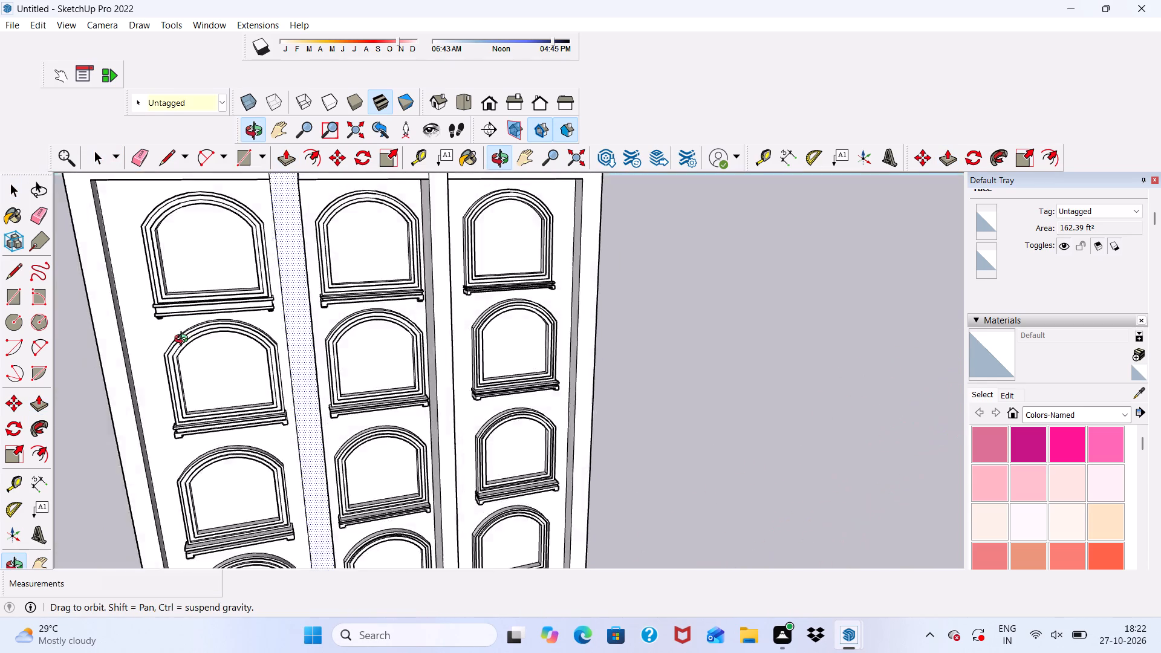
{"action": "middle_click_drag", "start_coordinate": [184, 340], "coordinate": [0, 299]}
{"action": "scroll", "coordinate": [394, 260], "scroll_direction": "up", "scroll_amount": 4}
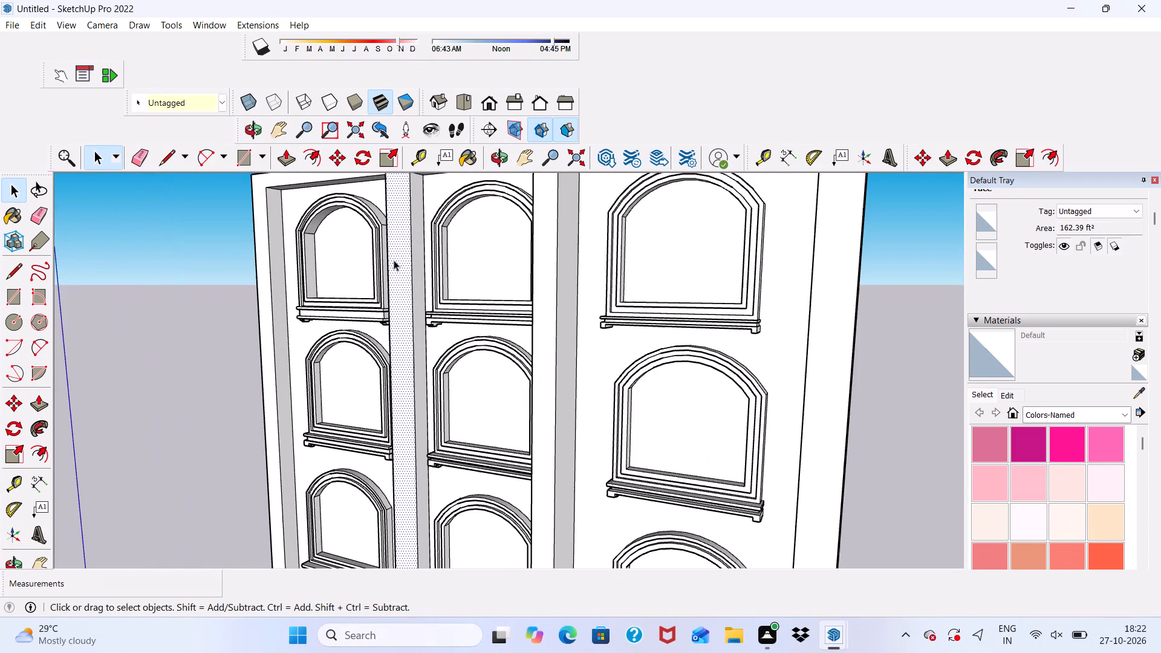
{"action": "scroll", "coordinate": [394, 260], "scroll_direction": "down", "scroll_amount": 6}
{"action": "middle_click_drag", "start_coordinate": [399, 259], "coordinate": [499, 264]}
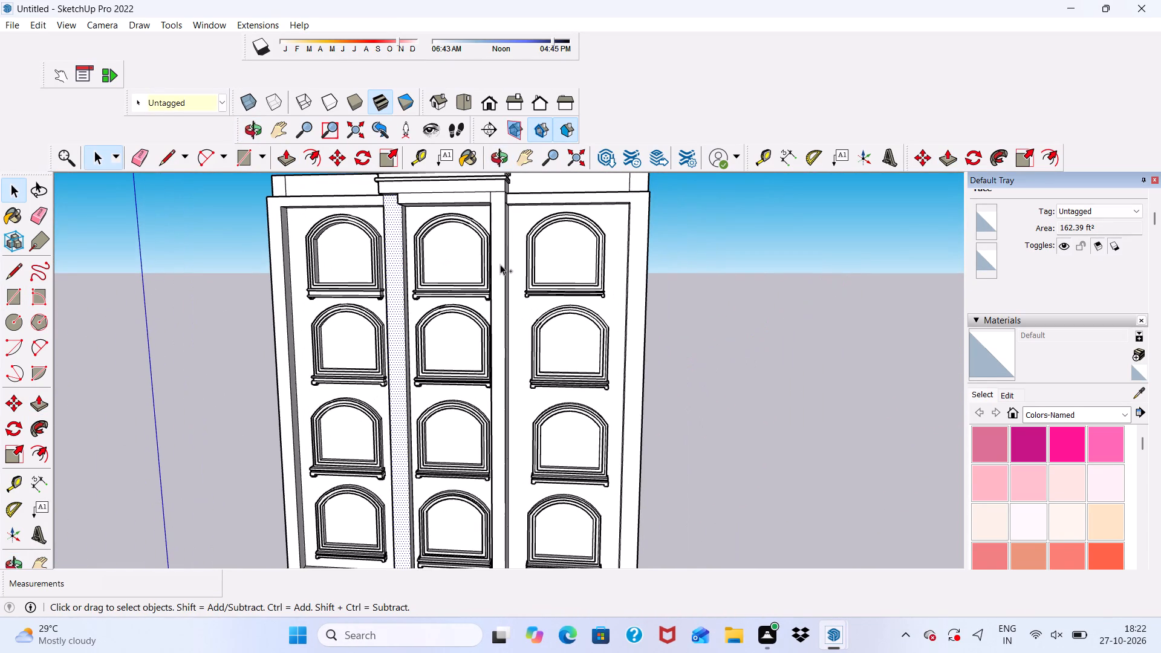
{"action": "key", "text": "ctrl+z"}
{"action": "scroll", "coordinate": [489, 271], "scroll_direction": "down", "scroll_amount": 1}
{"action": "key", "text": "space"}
Draw a rectangle about 1' by 1' at the left end of the central bay's frieze, just below the cornice bands.
{"action": "scroll", "coordinate": [487, 253], "scroll_direction": "down", "scroll_amount": 5}
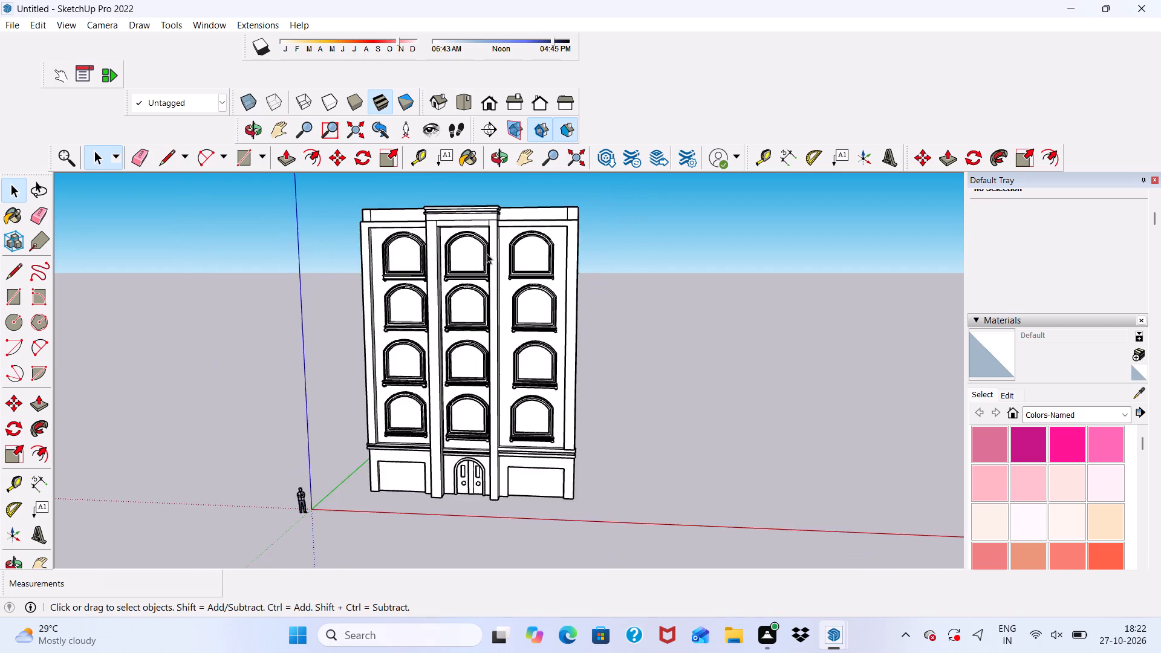
{"action": "scroll", "coordinate": [487, 253], "scroll_direction": "down", "scroll_amount": 4}
{"action": "middle_click_drag", "start_coordinate": [487, 253], "coordinate": [506, 195]}
{"action": "scroll", "coordinate": [506, 195], "scroll_direction": "up", "scroll_amount": 13}
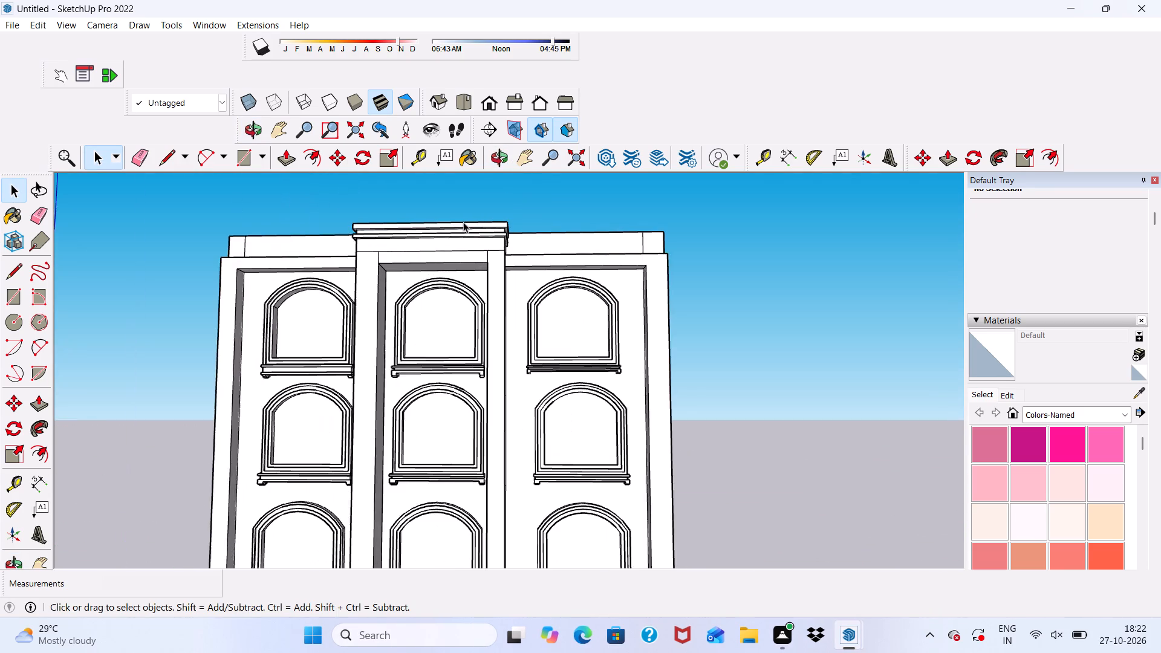
{"action": "middle_click_drag", "start_coordinate": [404, 233], "coordinate": [488, 323]}
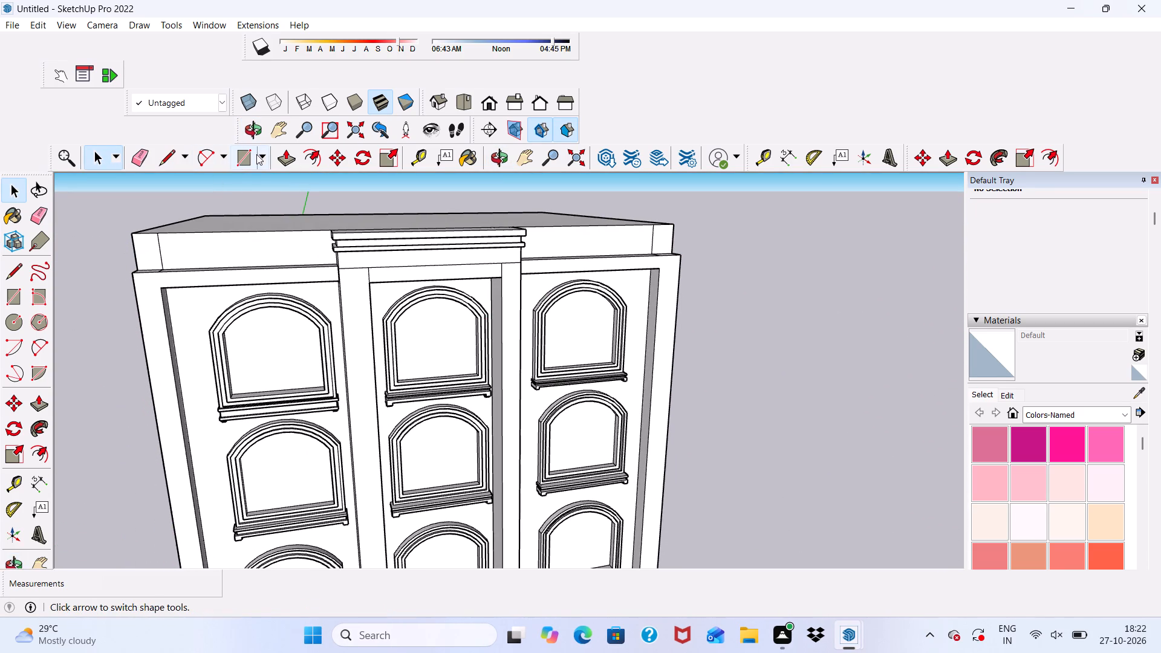
{"action": "left_click", "coordinate": [243, 157]}
{"action": "scroll", "coordinate": [340, 238], "scroll_direction": "down", "scroll_amount": 1}
{"action": "middle_click_drag", "start_coordinate": [361, 257], "coordinate": [351, 181]}
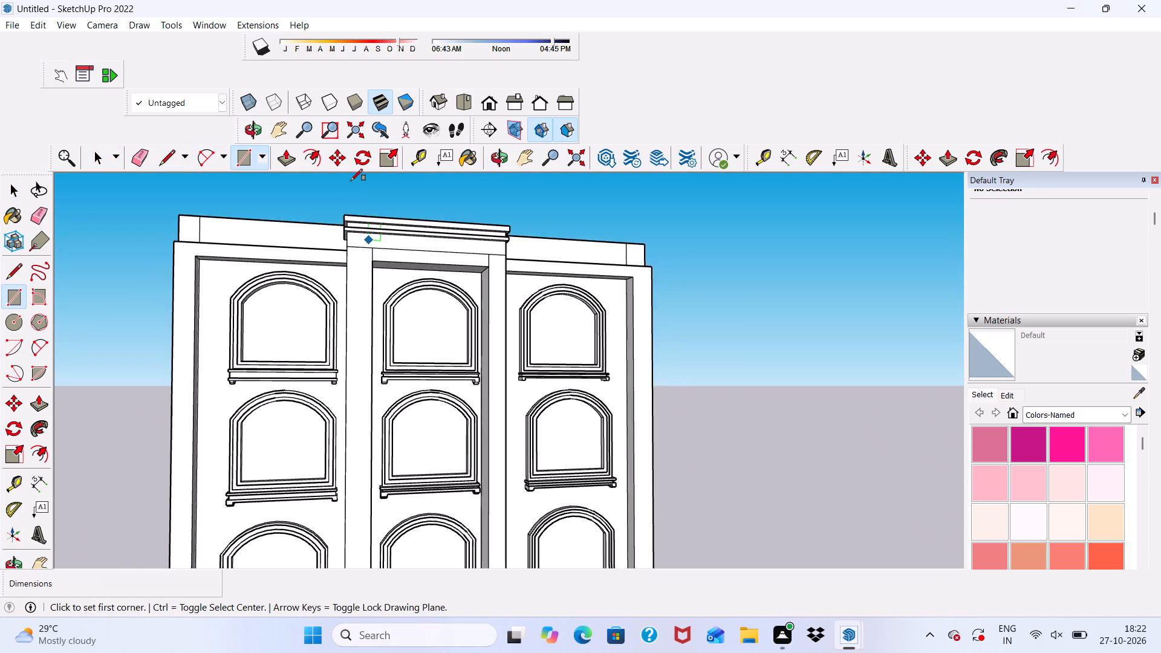
{"action": "scroll", "coordinate": [351, 181], "scroll_direction": "up", "scroll_amount": 4}
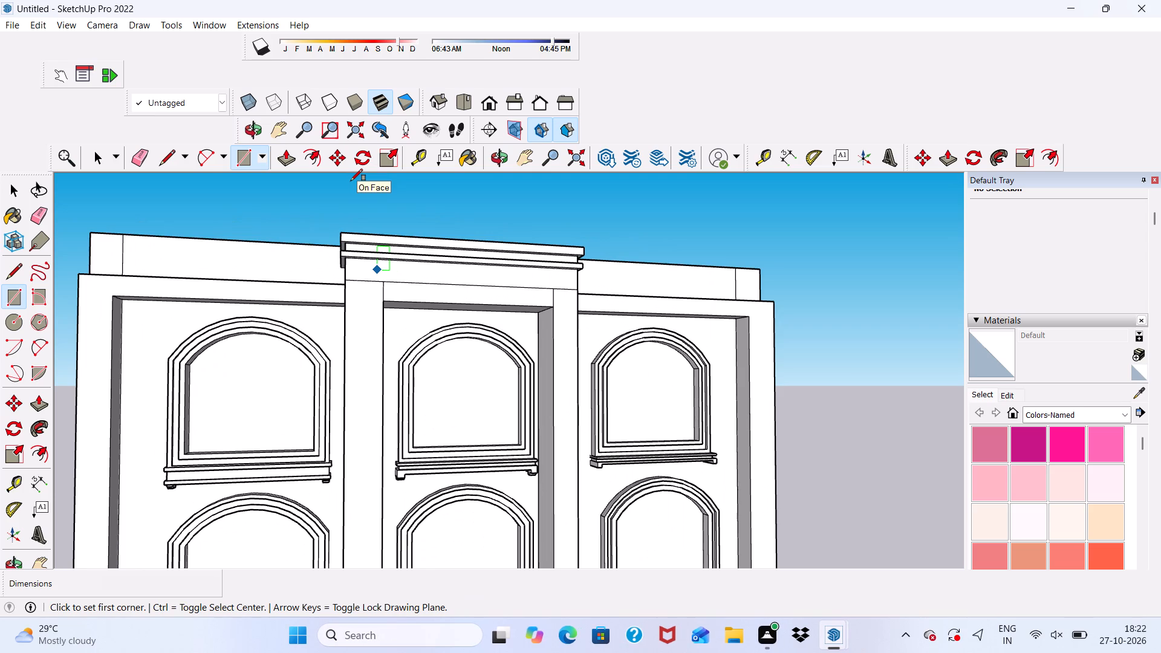
{"action": "scroll", "coordinate": [351, 181], "scroll_direction": "down", "scroll_amount": 4}
{"action": "scroll", "coordinate": [345, 189], "scroll_direction": "up", "scroll_amount": 5}
{"action": "scroll", "coordinate": [379, 290], "scroll_direction": "up", "scroll_amount": 12}
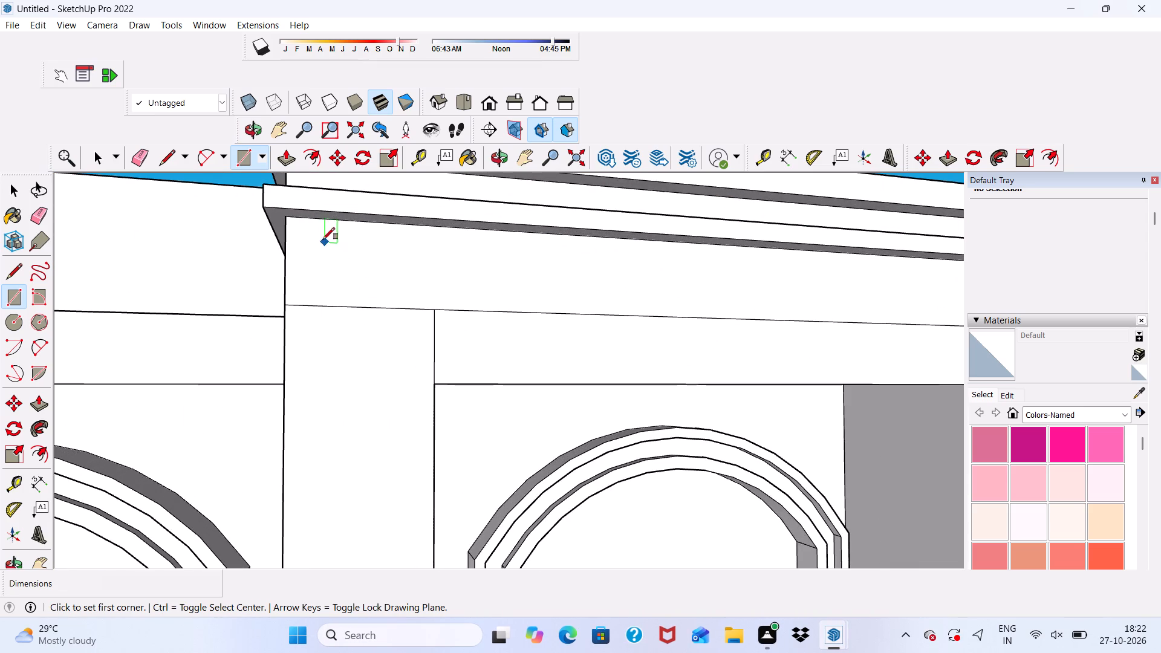
{"action": "left_click", "coordinate": [311, 236]}
{"action": "scroll", "coordinate": [362, 294], "scroll_direction": "up", "scroll_amount": 2}
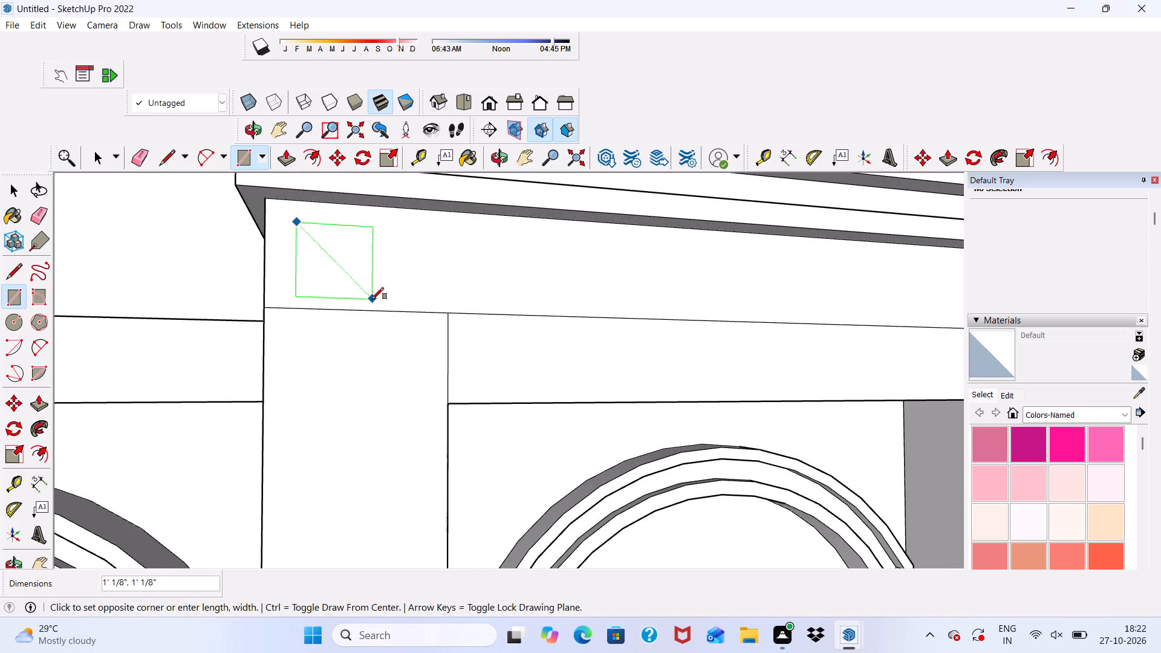
{"action": "left_click", "coordinate": [365, 300]}
{"action": "key", "text": "space"}
Copy the square horizontally along the frieze by about 1' 4 7/8" and array it as 7 evenly spaced copies.
{"action": "double_click", "coordinate": [346, 267]}
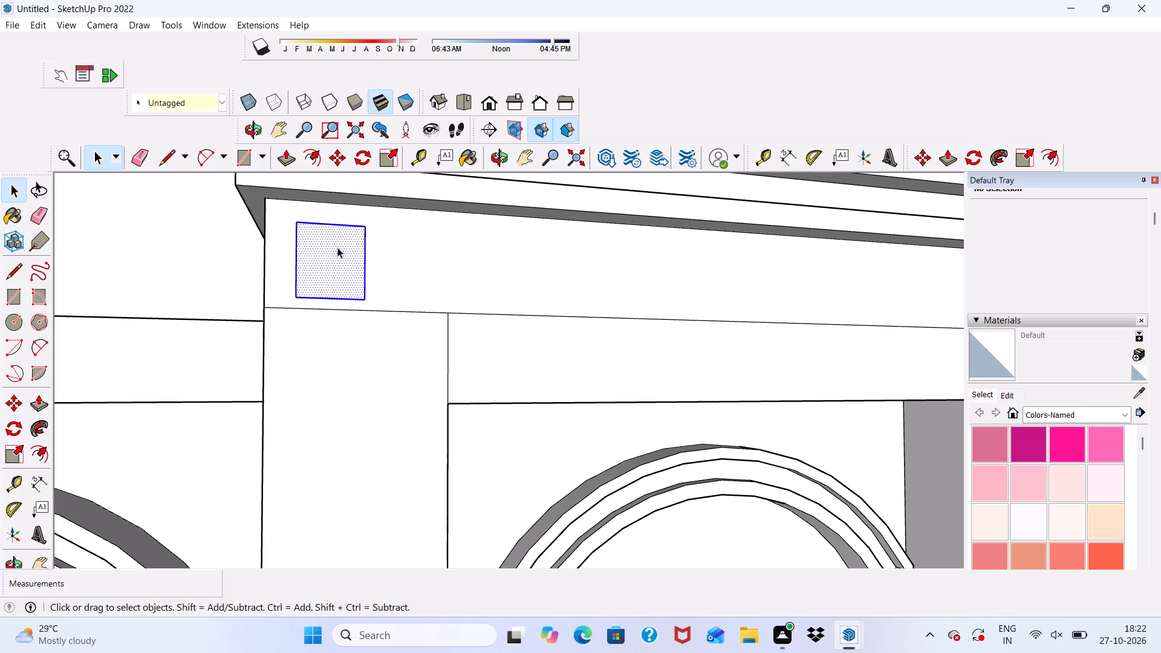
{"action": "left_click", "coordinate": [339, 149]}
{"action": "left_click", "coordinate": [328, 281]}
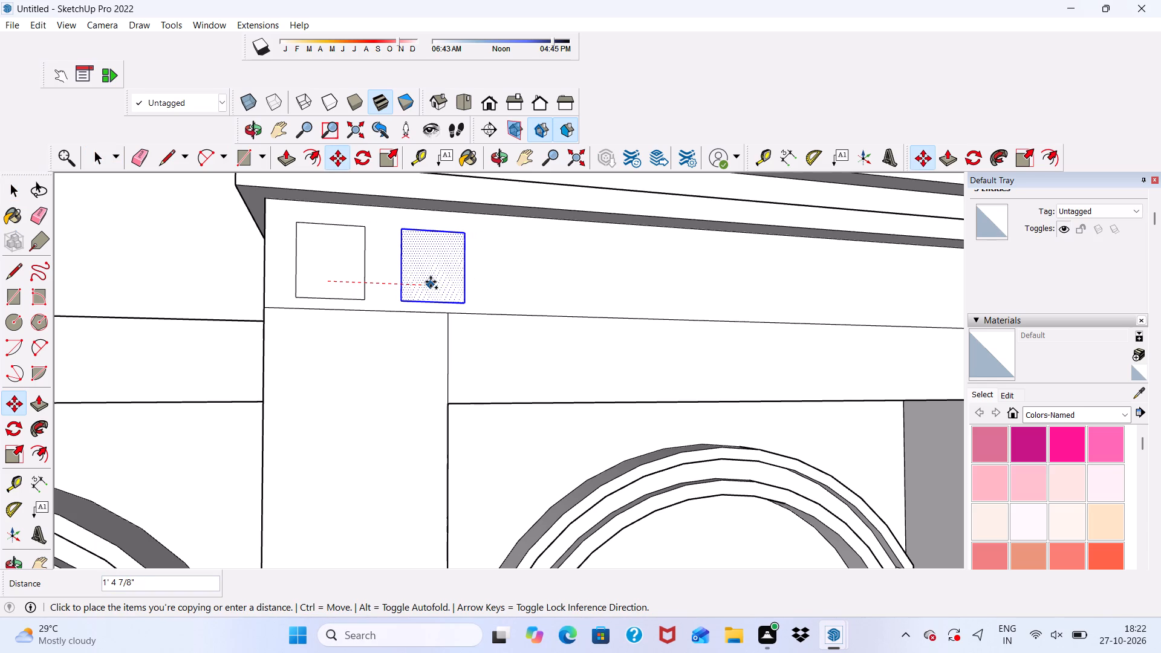
{"action": "left_click", "coordinate": [431, 282]}
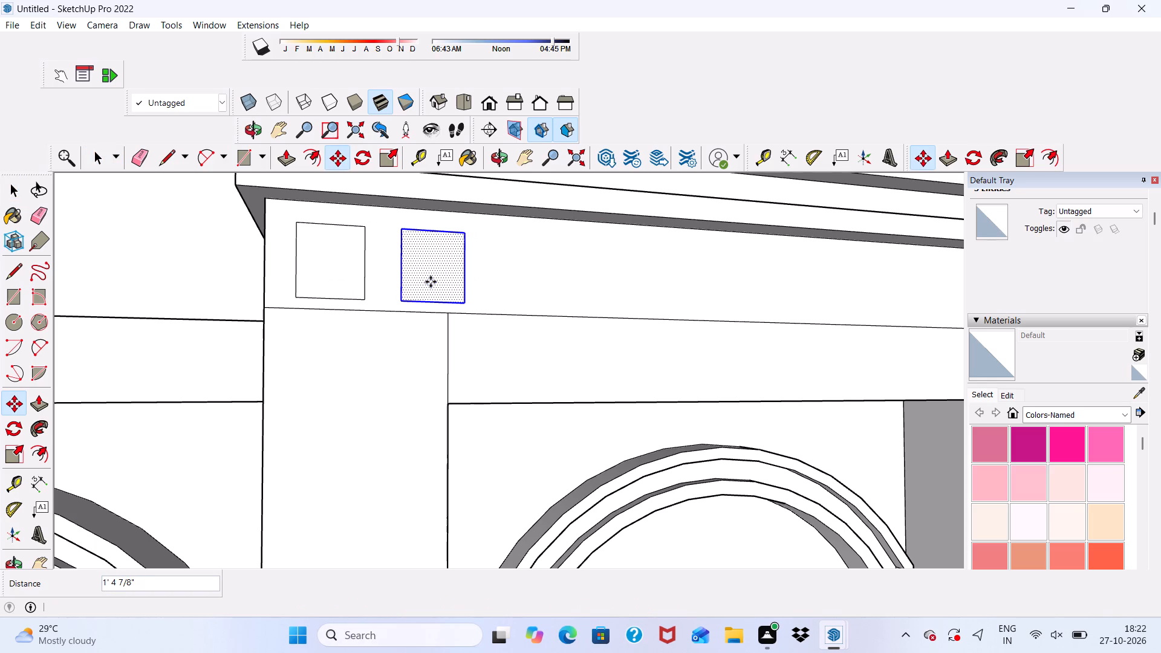
{"action": "key", "text": "shift+asterisk"}
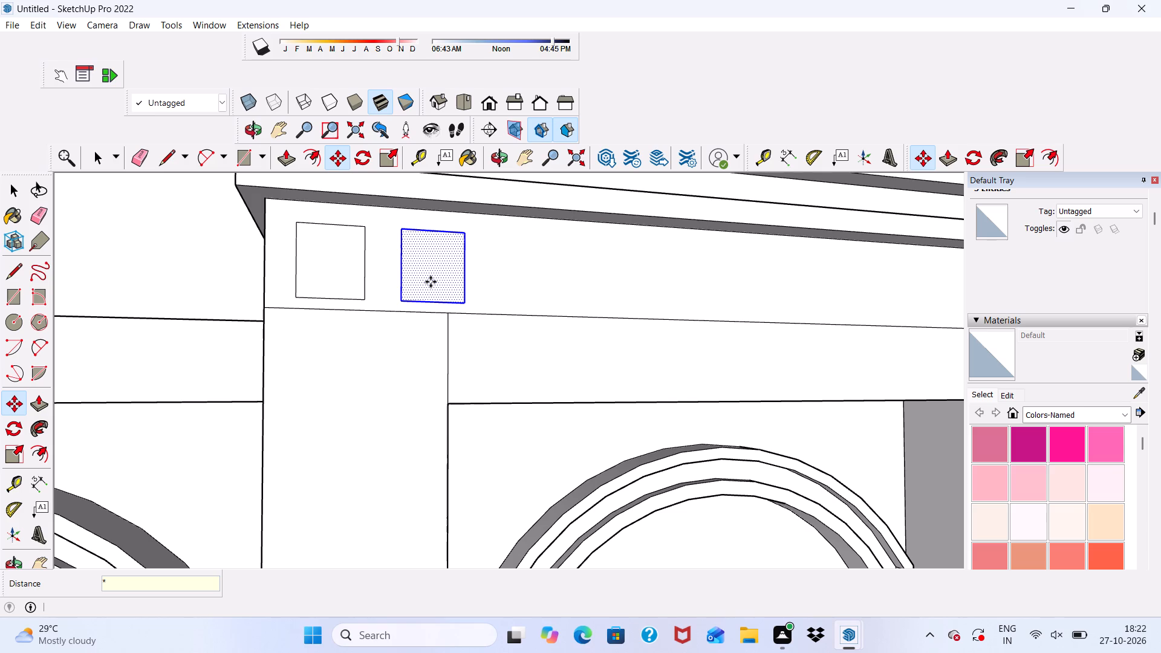
{"action": "key", "text": "7"}
{"action": "key", "text": "Return"}
{"action": "scroll", "coordinate": [300, 268], "scroll_direction": "down", "scroll_amount": 2}
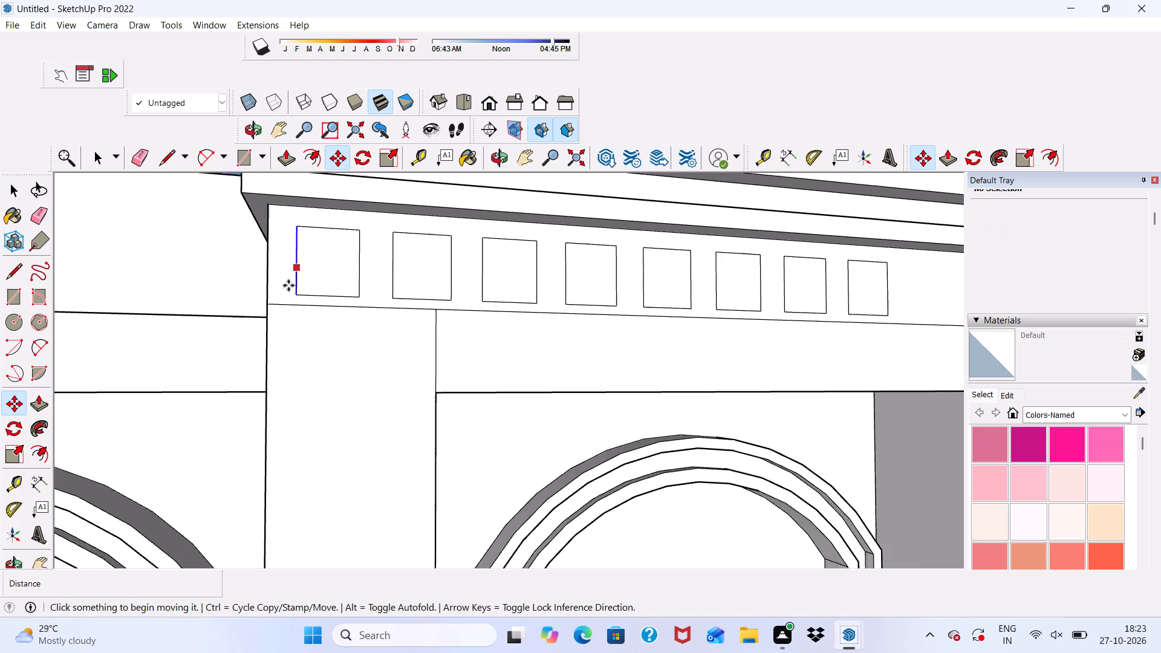
Add four more copies of the last square one by one, about 1' 3" apart, to fill the frieze's right end.
{"action": "scroll", "coordinate": [288, 285], "scroll_direction": "down", "scroll_amount": 8}
{"action": "scroll", "coordinate": [615, 274], "scroll_direction": "up", "scroll_amount": 12}
{"action": "left_click", "coordinate": [556, 317]}
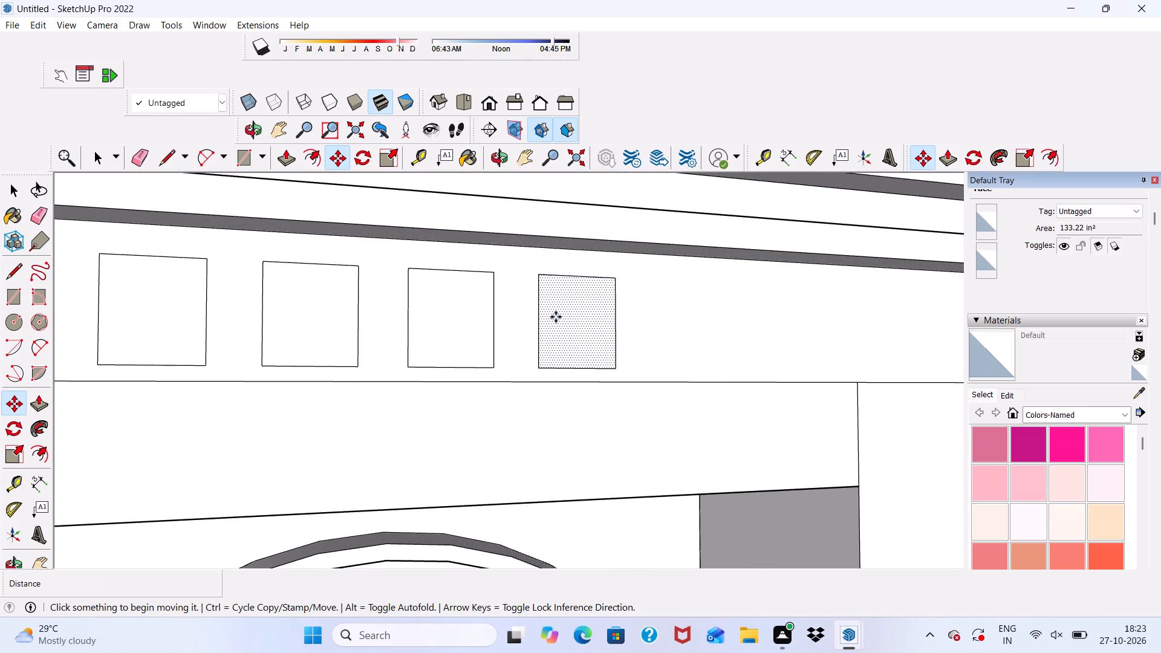
{"action": "scroll", "coordinate": [663, 318], "scroll_direction": "up", "scroll_amount": 3}
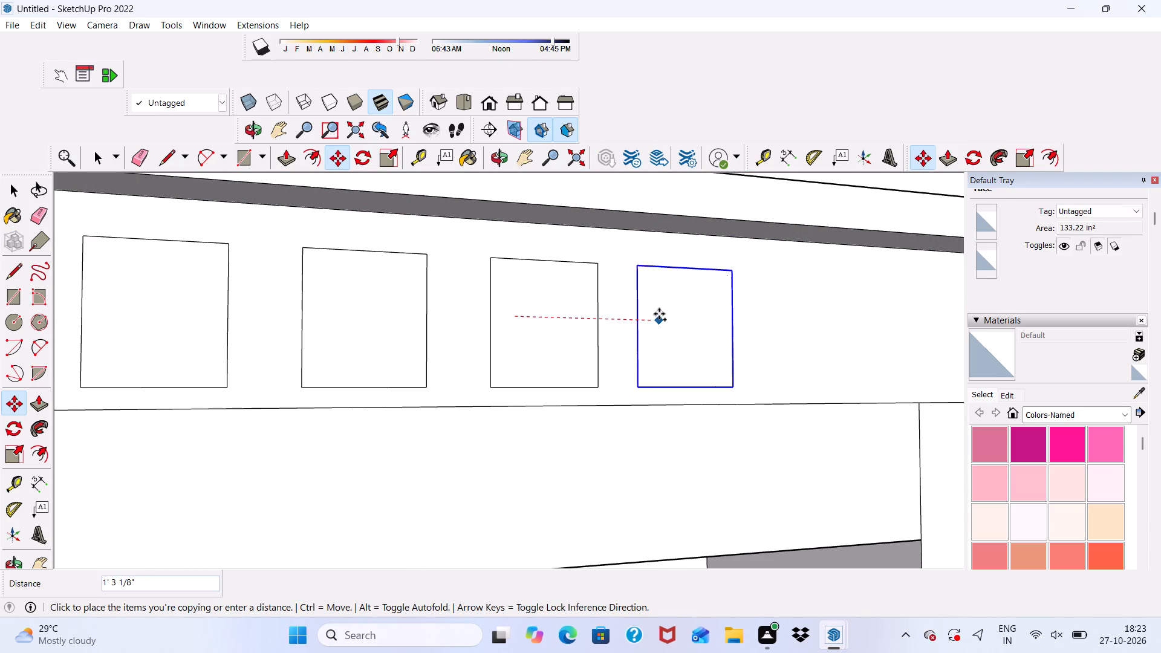
{"action": "left_click", "coordinate": [659, 314]}
{"action": "left_click", "coordinate": [659, 333]}
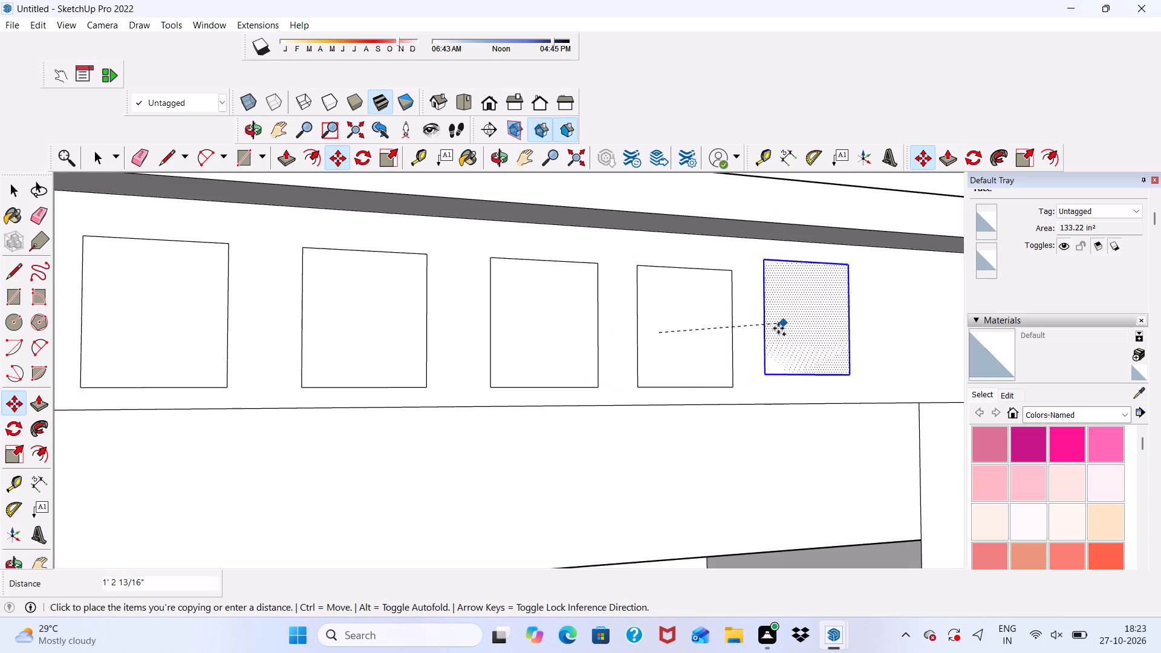
{"action": "scroll", "coordinate": [775, 331], "scroll_direction": "up", "scroll_amount": 1}
{"action": "scroll", "coordinate": [773, 331], "scroll_direction": "down", "scroll_amount": 5}
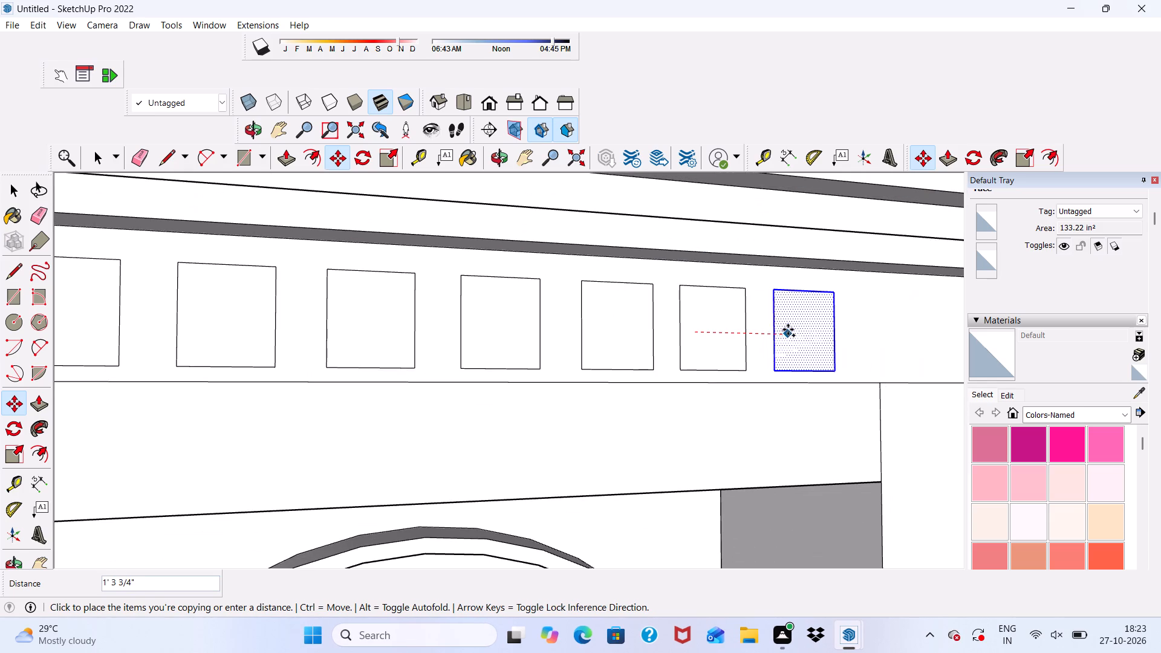
{"action": "left_click", "coordinate": [788, 330]}
{"action": "scroll", "coordinate": [539, 334], "scroll_direction": "down", "scroll_amount": 9}
{"action": "scroll", "coordinate": [634, 349], "scroll_direction": "up", "scroll_amount": 7}
{"action": "left_click", "coordinate": [635, 328]}
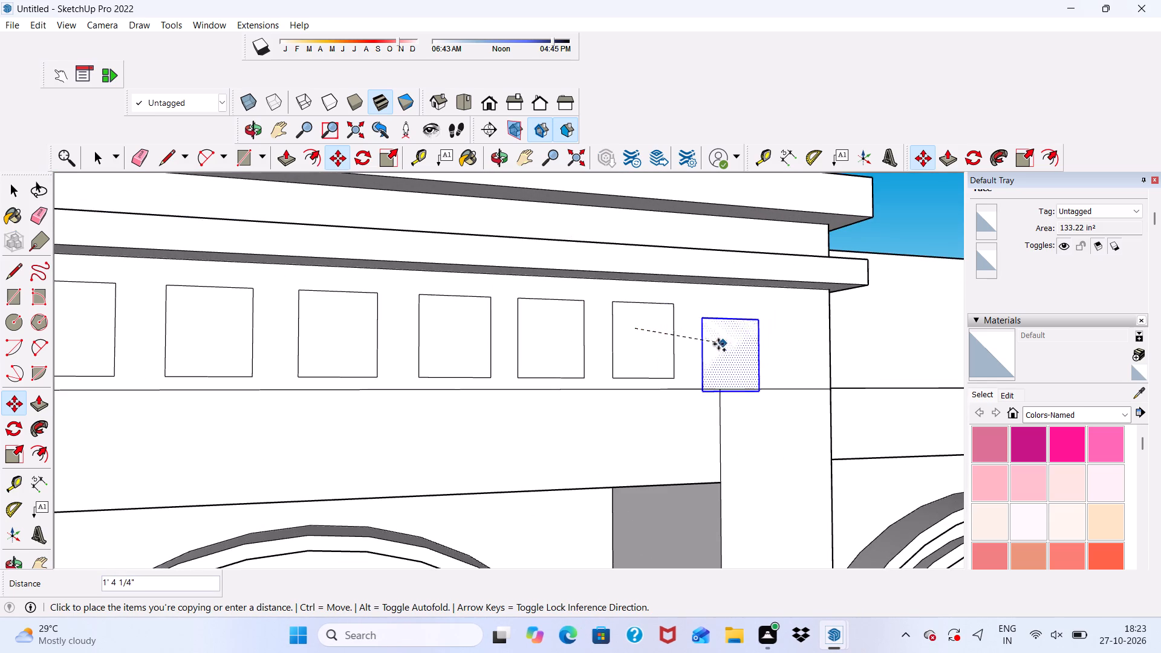
{"action": "left_click", "coordinate": [715, 328]}
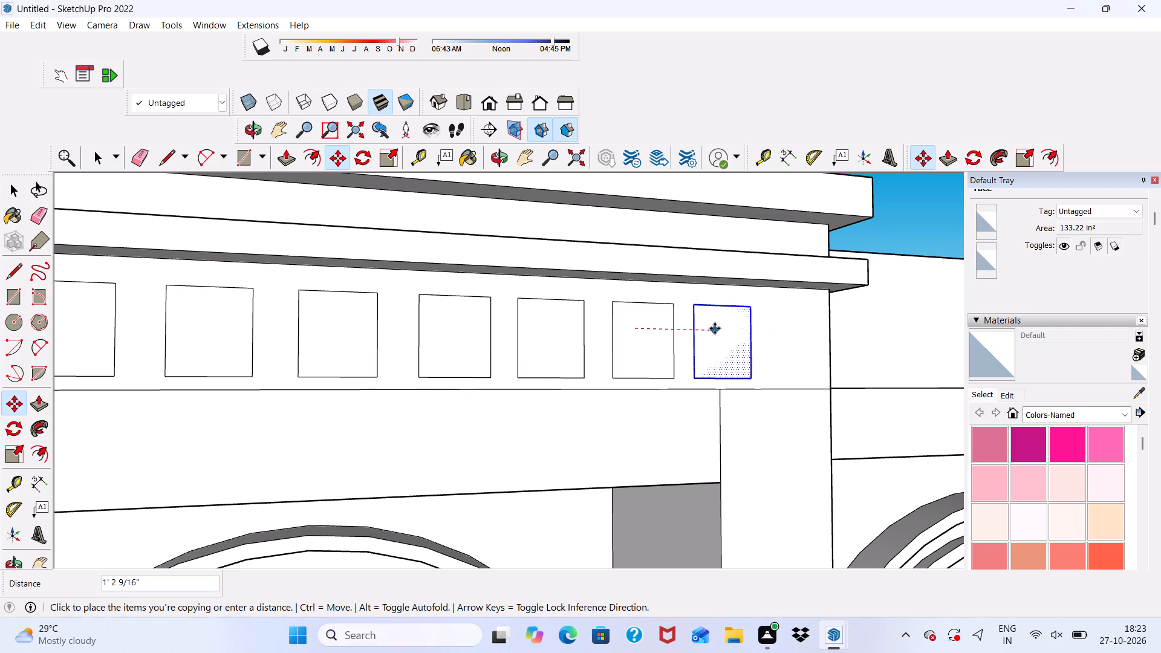
{"action": "left_click", "coordinate": [714, 331]}
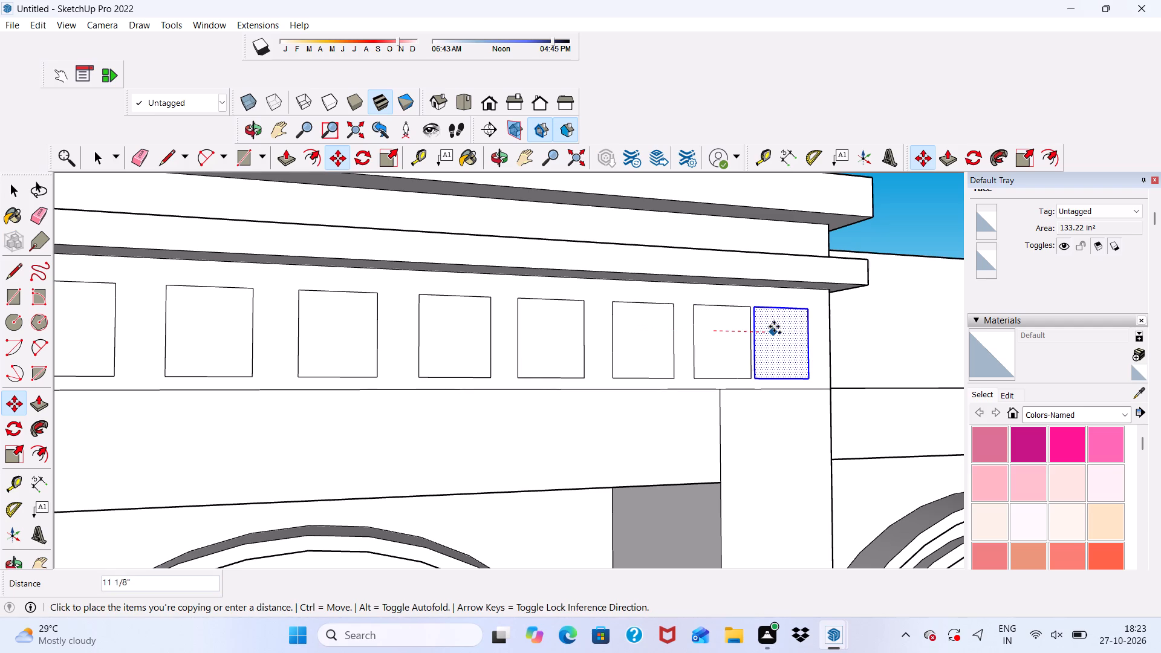
{"action": "left_click", "coordinate": [788, 328]}
{"action": "scroll", "coordinate": [665, 315], "scroll_direction": "down", "scroll_amount": 10}
{"action": "key", "text": "space"}
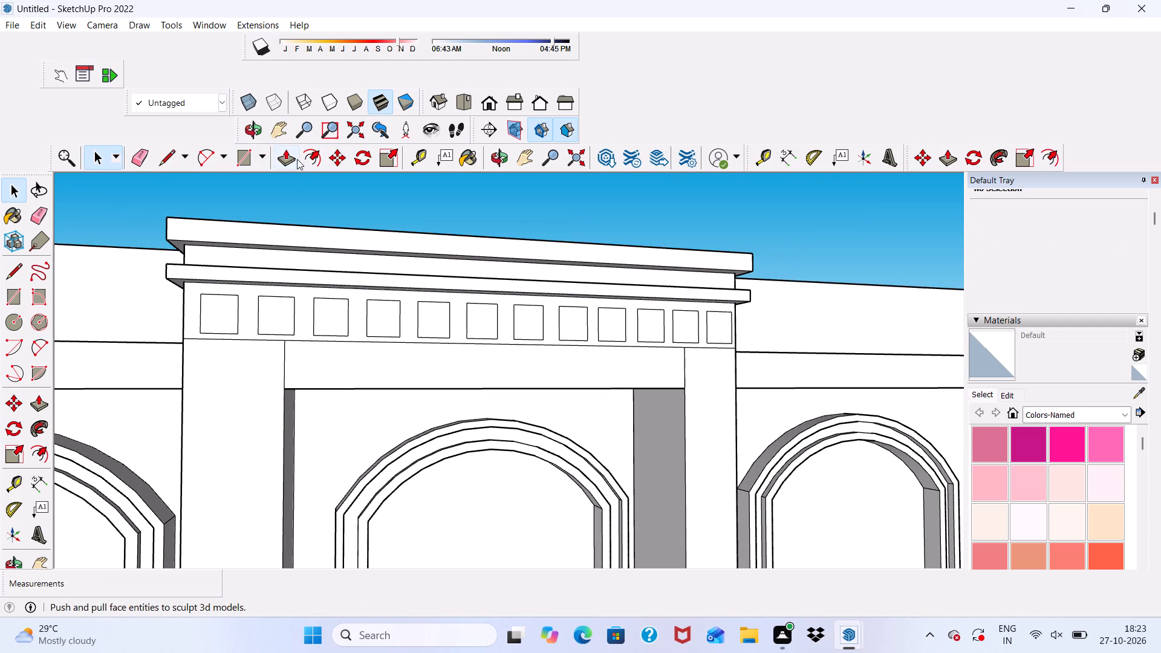
Push/Pull the first square at the frieze's left end outward by 3".
{"action": "left_click", "coordinate": [284, 154]}
{"action": "scroll", "coordinate": [180, 385], "scroll_direction": "up", "scroll_amount": 4}
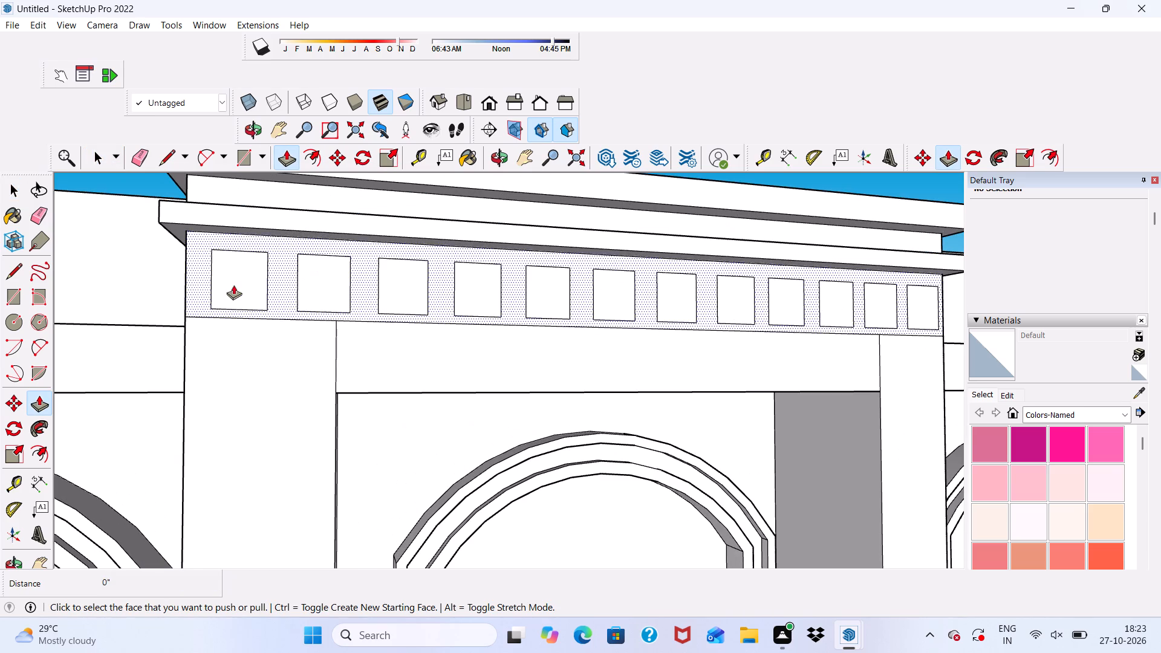
{"action": "left_click", "coordinate": [233, 285]}
{"action": "key", "text": "3"}
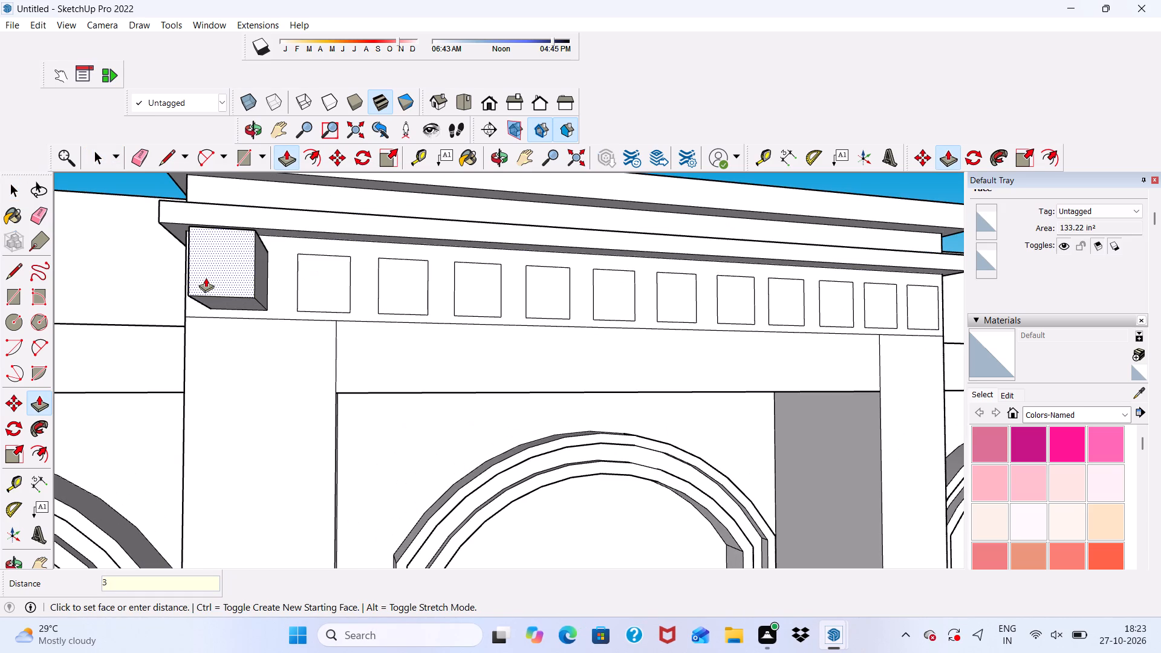
{"action": "key", "text": "shift+quotedbl"}
{"action": "key", "text": "Return"}
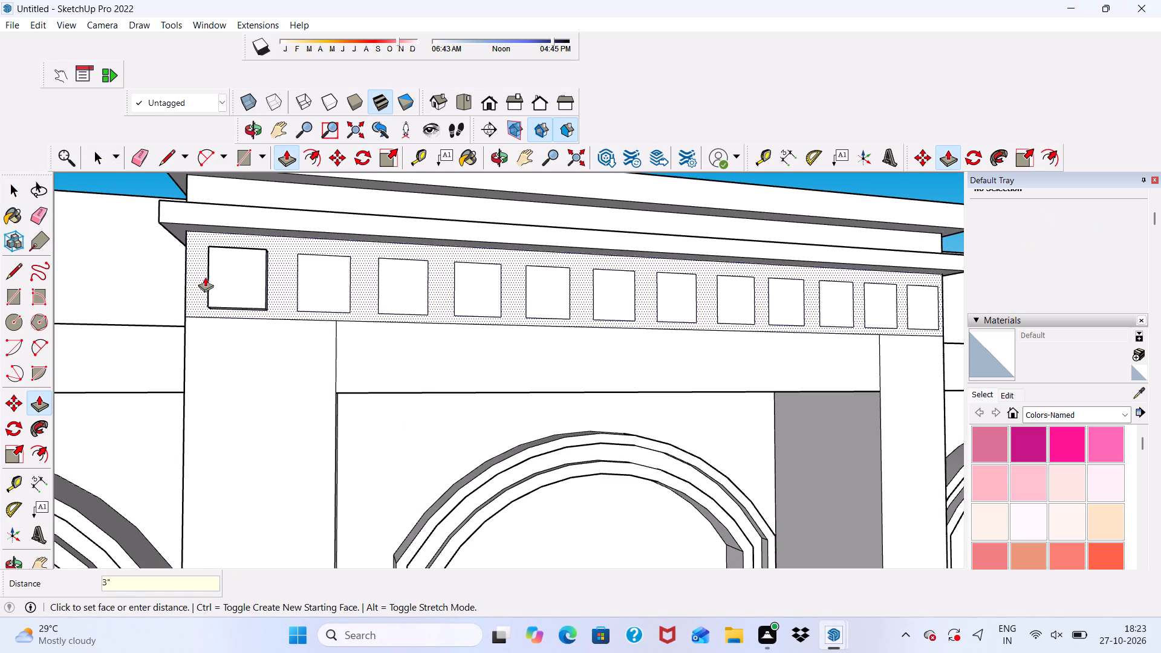
{"action": "scroll", "coordinate": [207, 277], "scroll_direction": "down", "scroll_amount": 4}
{"action": "scroll", "coordinate": [314, 279], "scroll_direction": "up", "scroll_amount": 9}
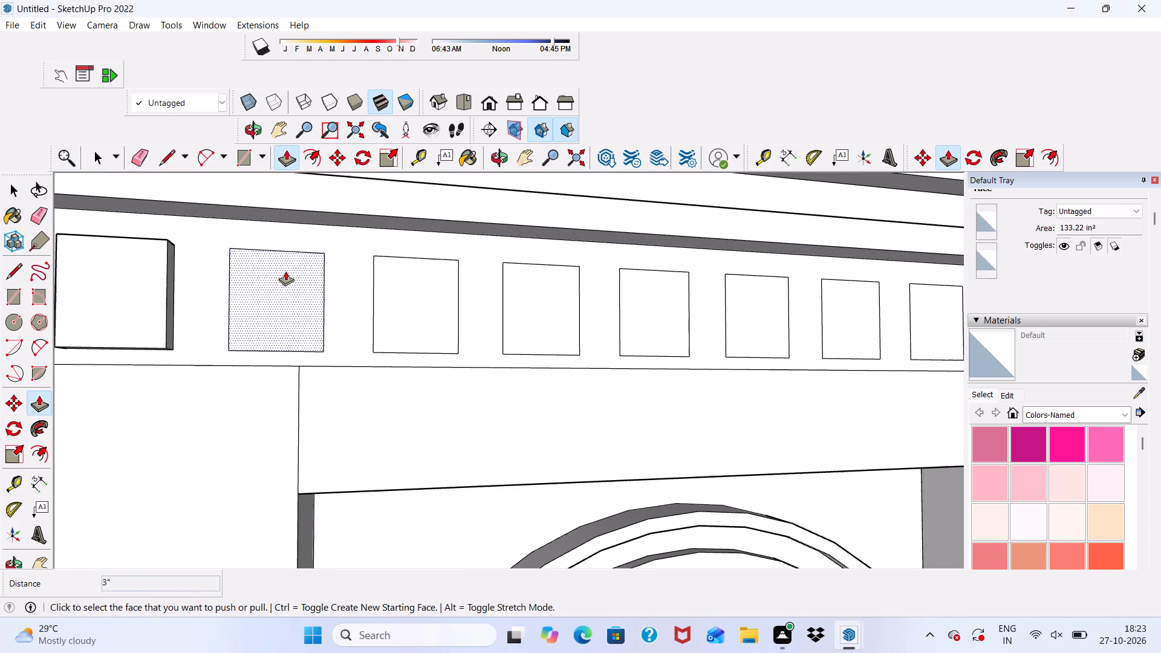
Push/Pull the second and third squares from the frieze's left end outward by 3" each.
{"action": "left_click", "coordinate": [285, 271]}
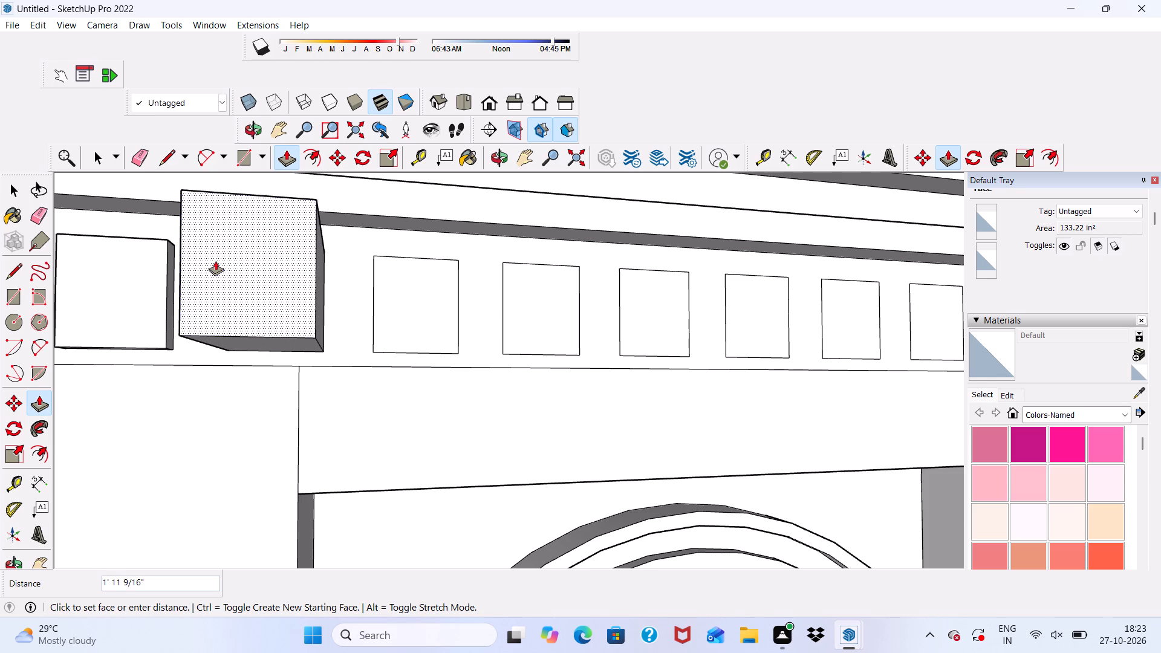
{"action": "key", "text": "3"}
{"action": "key", "text": "shift+quotedbl"}
{"action": "key", "text": "Return"}
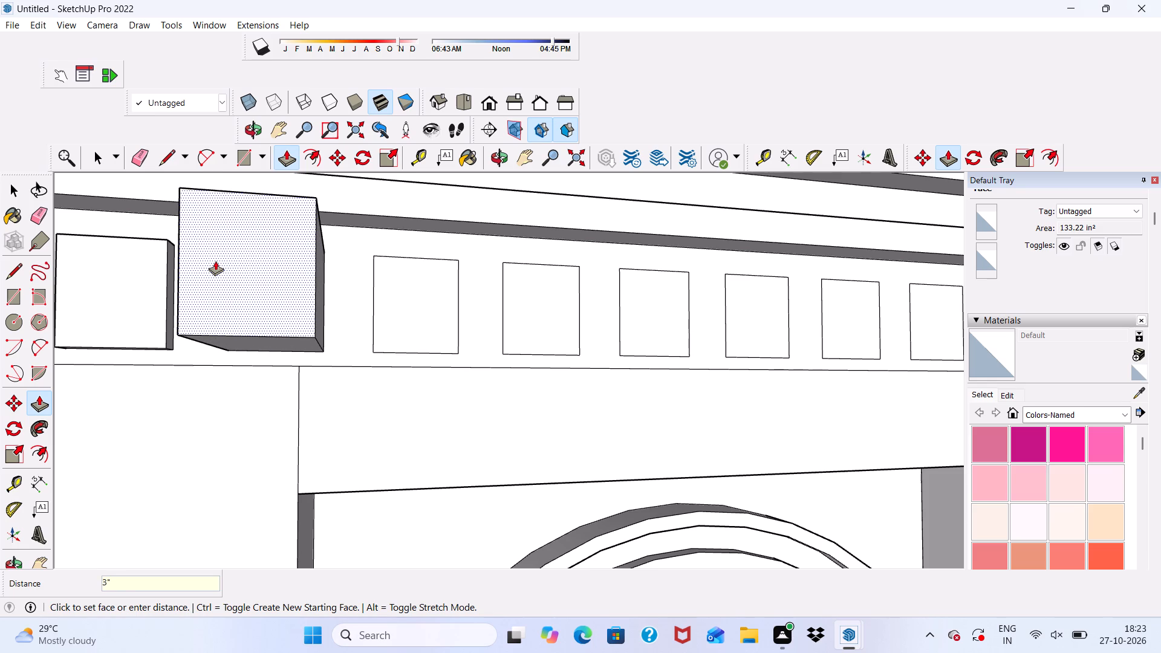
{"action": "scroll", "coordinate": [216, 261], "scroll_direction": "down", "scroll_amount": 5}
{"action": "middle_click_drag", "start_coordinate": [276, 304], "coordinate": [157, 402]}
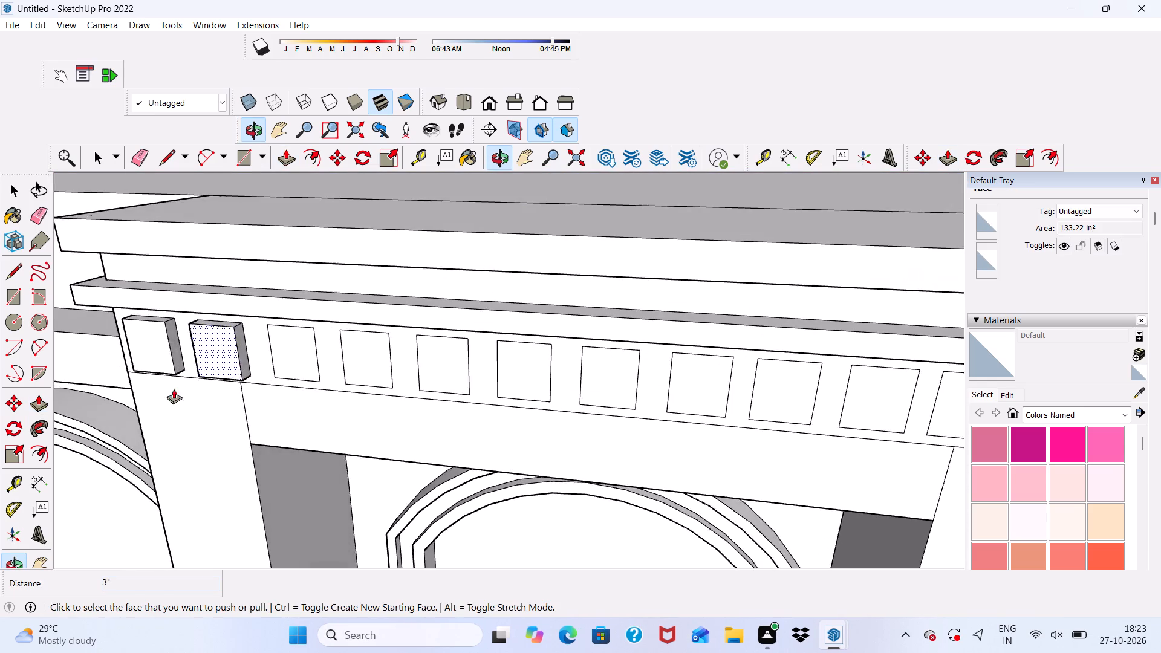
{"action": "scroll", "coordinate": [294, 342], "scroll_direction": "up", "scroll_amount": 6}
{"action": "left_click", "coordinate": [294, 342]}
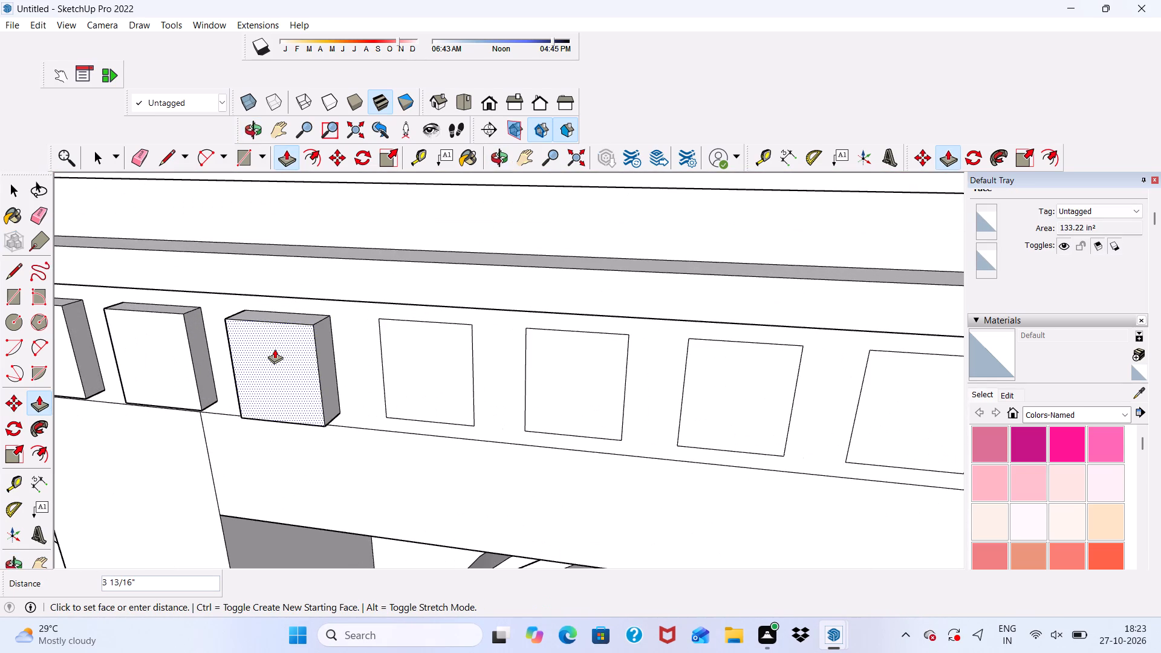
{"action": "key", "text": "3"}
{"action": "key", "text": "shift+quotedbl"}
{"action": "key", "text": "Return"}
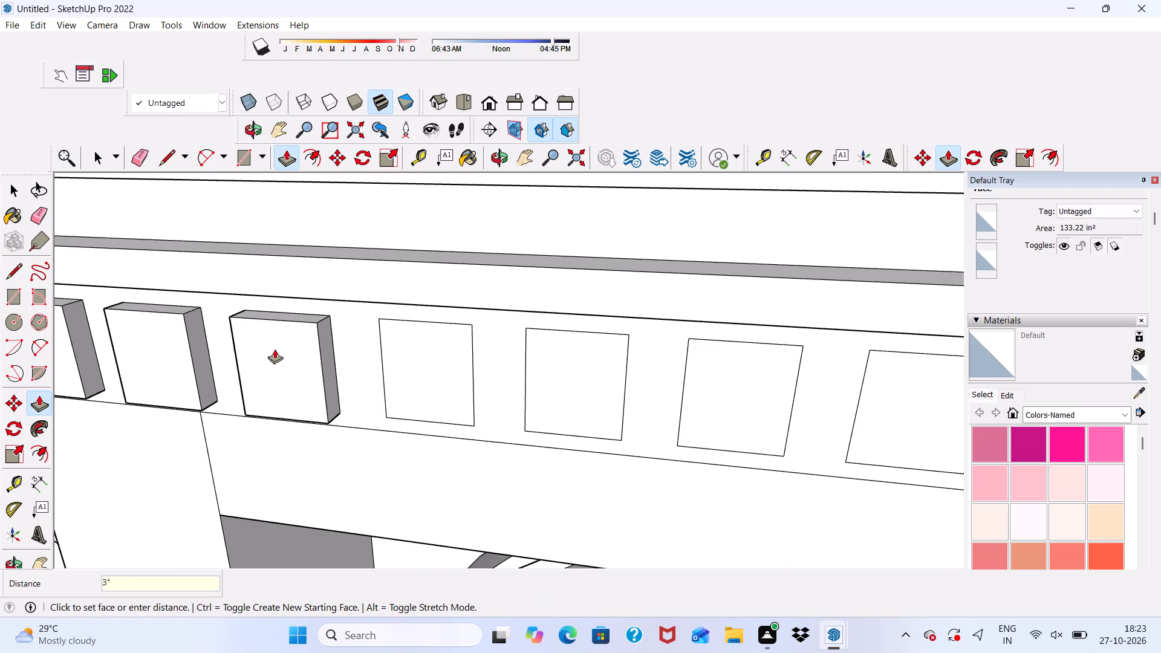
Push/Pull the fourth and fifth frieze squares from the left outward by 3" each.
{"action": "left_click", "coordinate": [395, 362]}
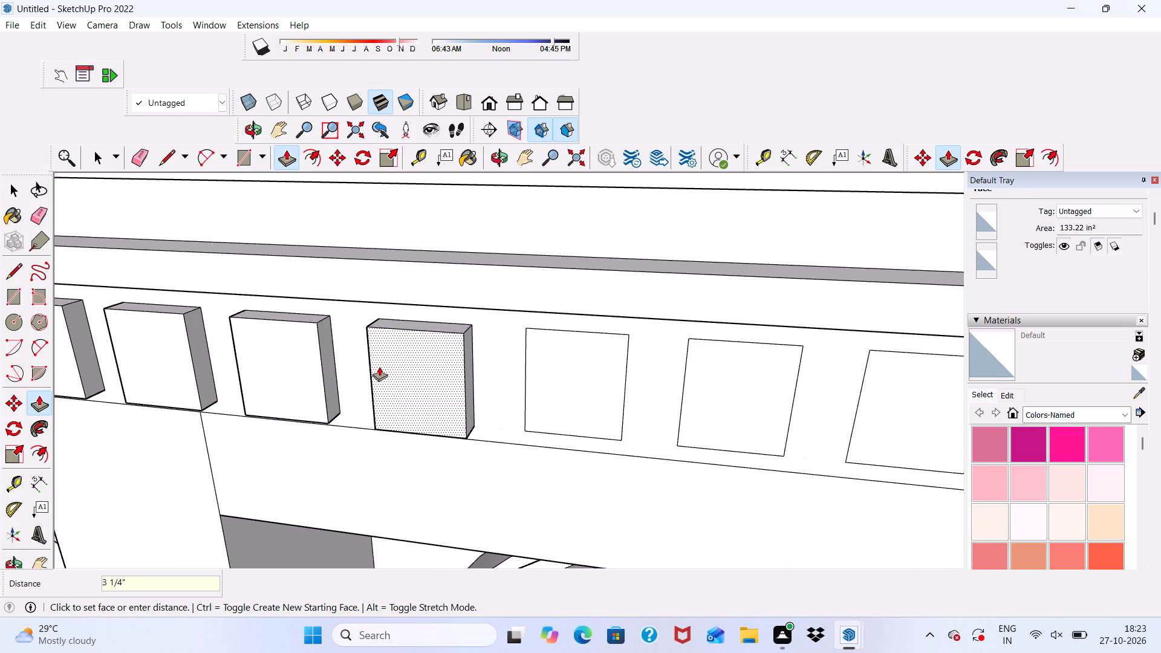
{"action": "key", "text": "3"}
{"action": "key", "text": "shift+quotedbl"}
{"action": "key", "text": "Return"}
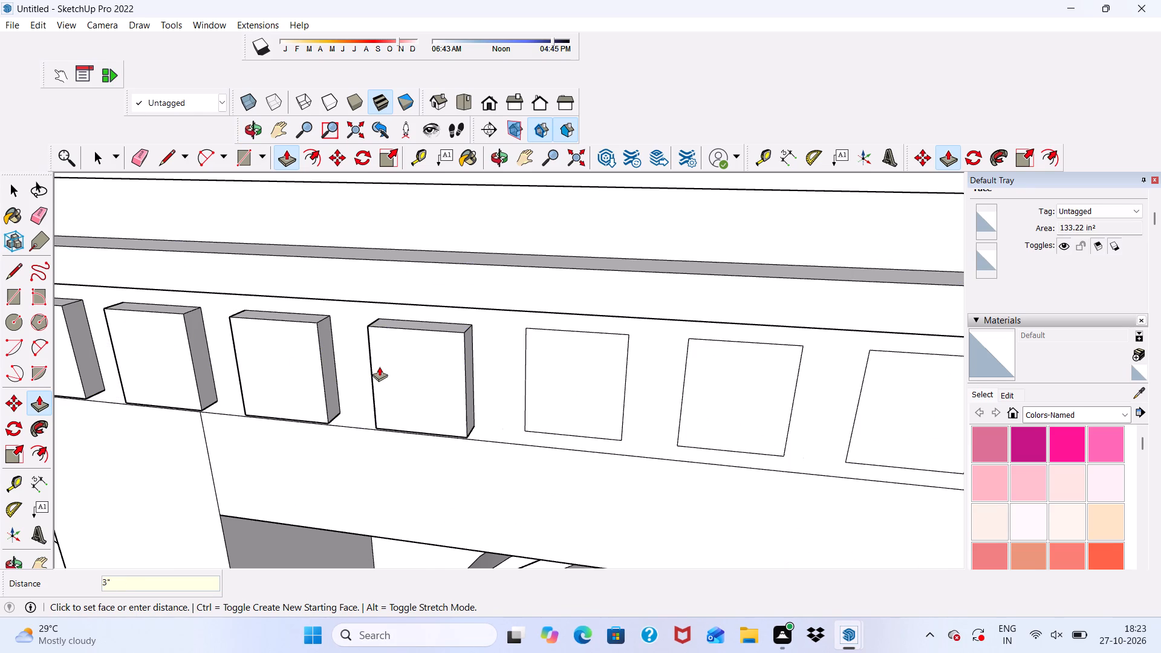
{"action": "scroll", "coordinate": [378, 366], "scroll_direction": "down", "scroll_amount": 5}
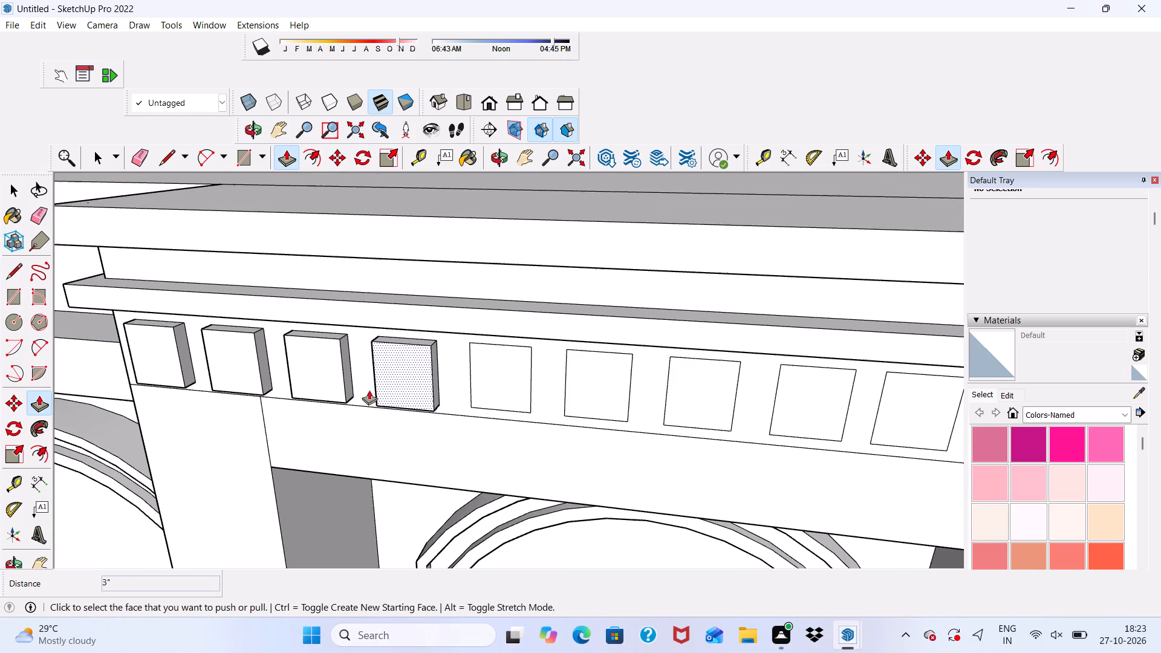
{"action": "scroll", "coordinate": [468, 372], "scroll_direction": "up", "scroll_amount": 7}
{"action": "left_click", "coordinate": [493, 374]}
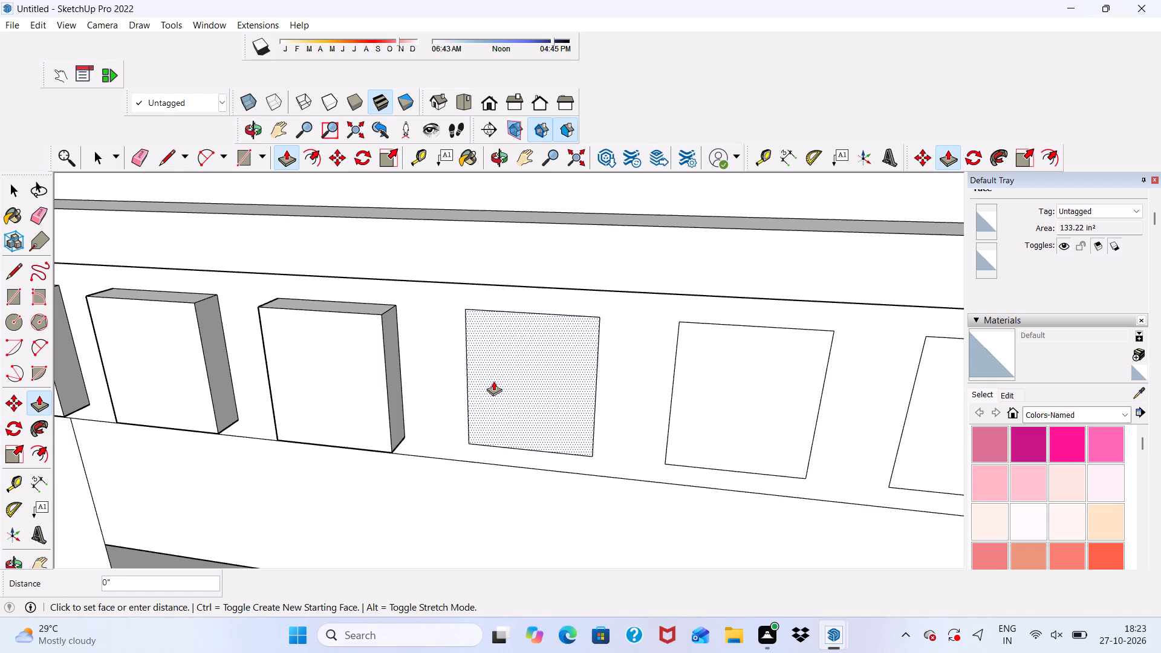
{"action": "key", "text": "3"}
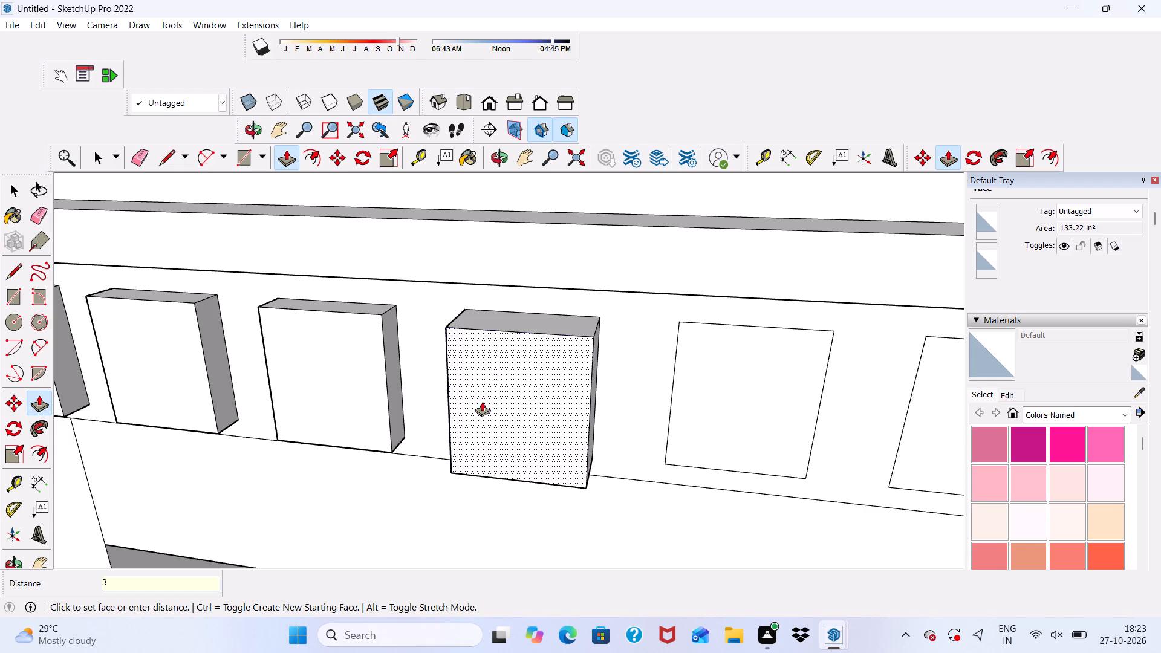
{"action": "key", "text": "shift+quotedbl"}
{"action": "key", "text": "Return"}
Push/Pull the sixth and seventh frieze squares from the left outward by 3" each.
{"action": "scroll", "coordinate": [458, 371], "scroll_direction": "down", "scroll_amount": 5}
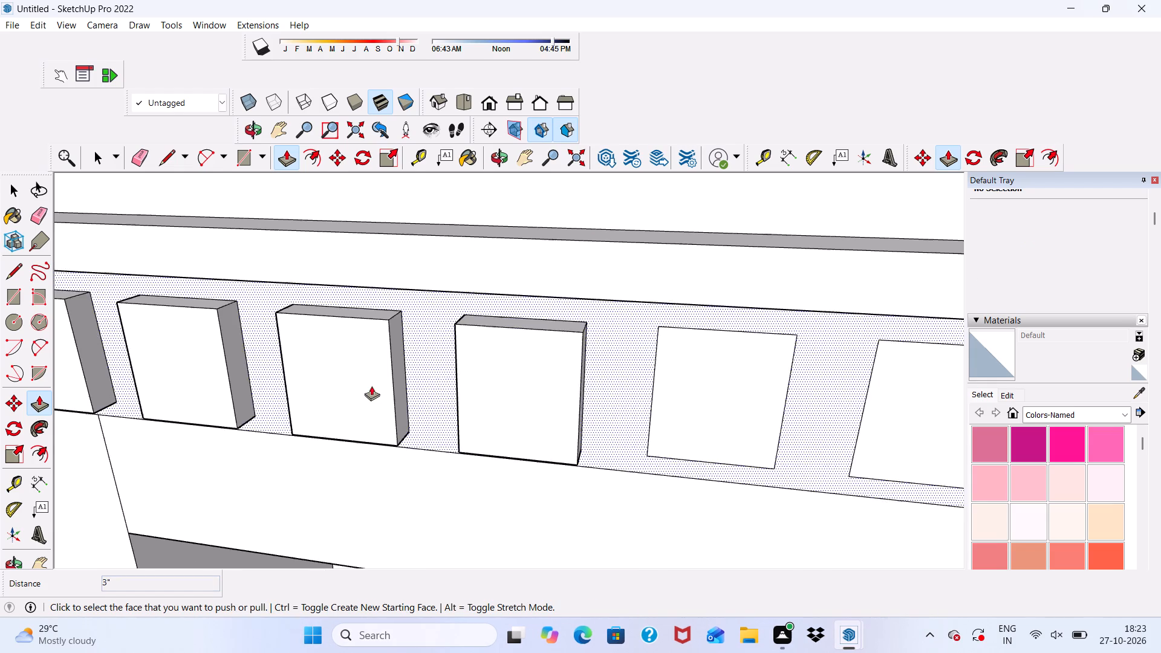
{"action": "scroll", "coordinate": [322, 325], "scroll_direction": "down", "scroll_amount": 4}
{"action": "scroll", "coordinate": [554, 349], "scroll_direction": "up", "scroll_amount": 6}
{"action": "left_click", "coordinate": [517, 375]}
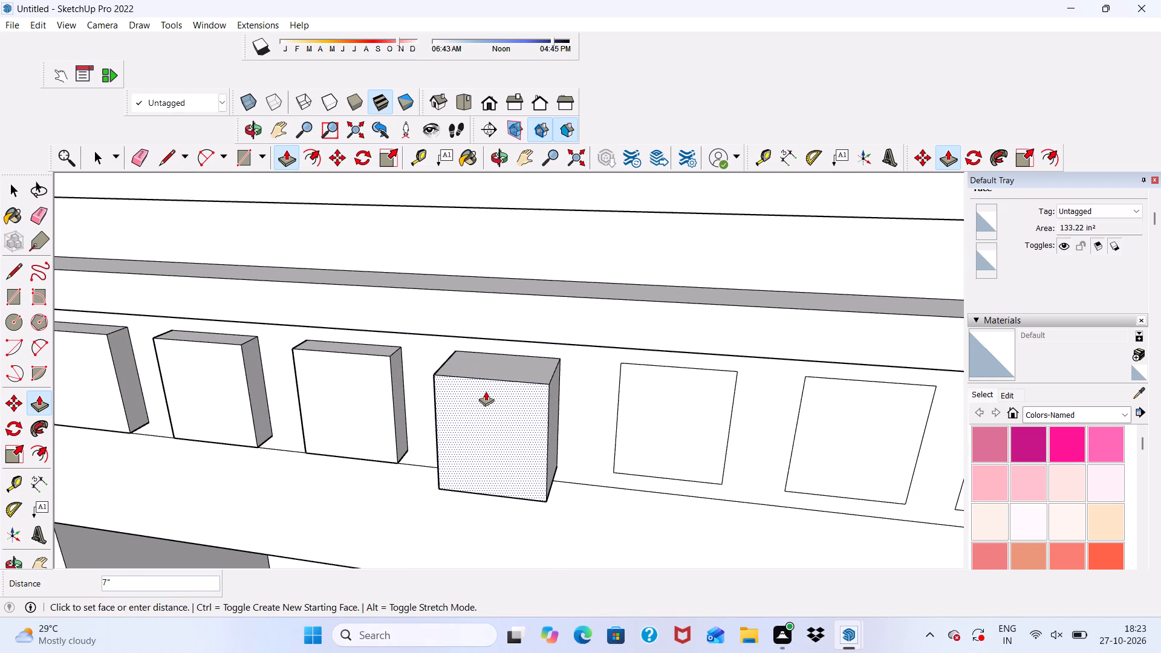
{"action": "key", "text": "3"}
{"action": "key", "text": "shift+quotedbl"}
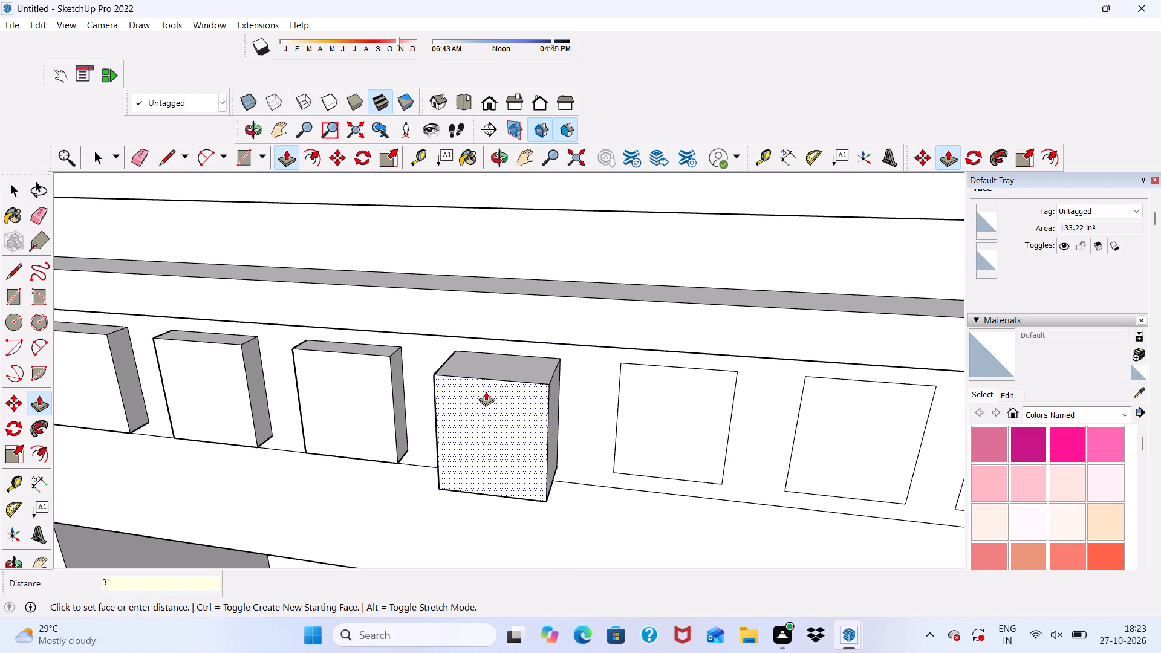
{"action": "key", "text": "Return"}
{"action": "scroll", "coordinate": [486, 391], "scroll_direction": "up", "scroll_amount": 1}
{"action": "scroll", "coordinate": [473, 364], "scroll_direction": "down", "scroll_amount": 6}
{"action": "scroll", "coordinate": [473, 364], "scroll_direction": "up", "scroll_amount": 2}
{"action": "scroll", "coordinate": [470, 348], "scroll_direction": "down", "scroll_amount": 12}
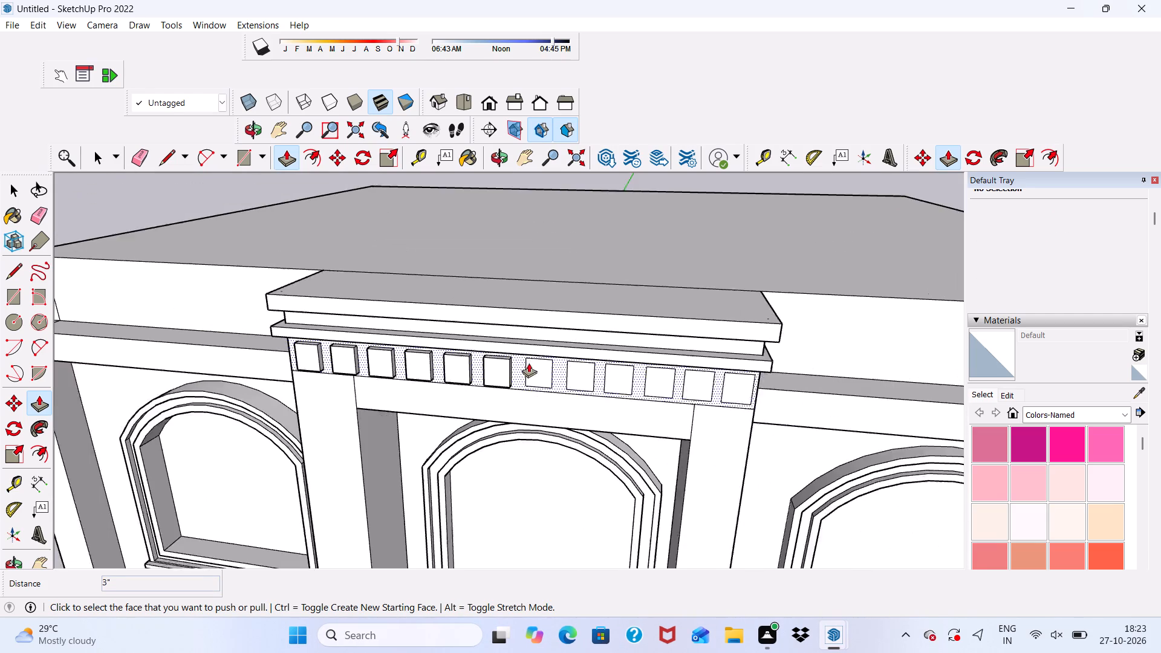
{"action": "scroll", "coordinate": [528, 363], "scroll_direction": "down", "scroll_amount": 1}
{"action": "scroll", "coordinate": [613, 364], "scroll_direction": "up", "scroll_amount": 12}
{"action": "left_click", "coordinate": [492, 376]}
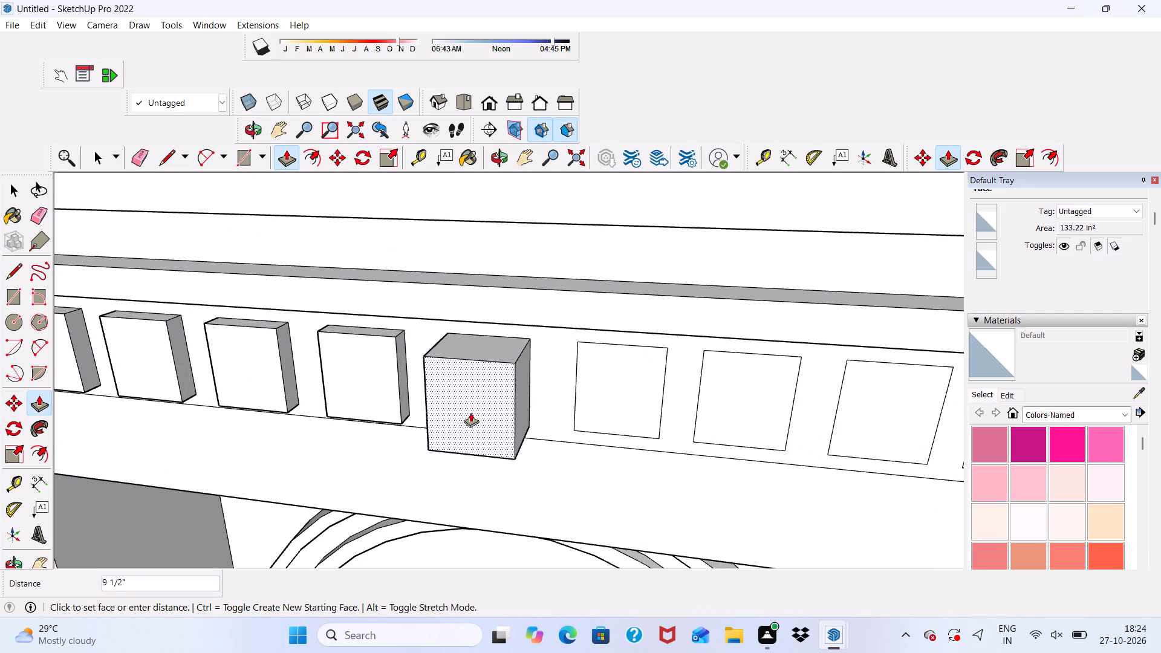
{"action": "key", "text": "3"}
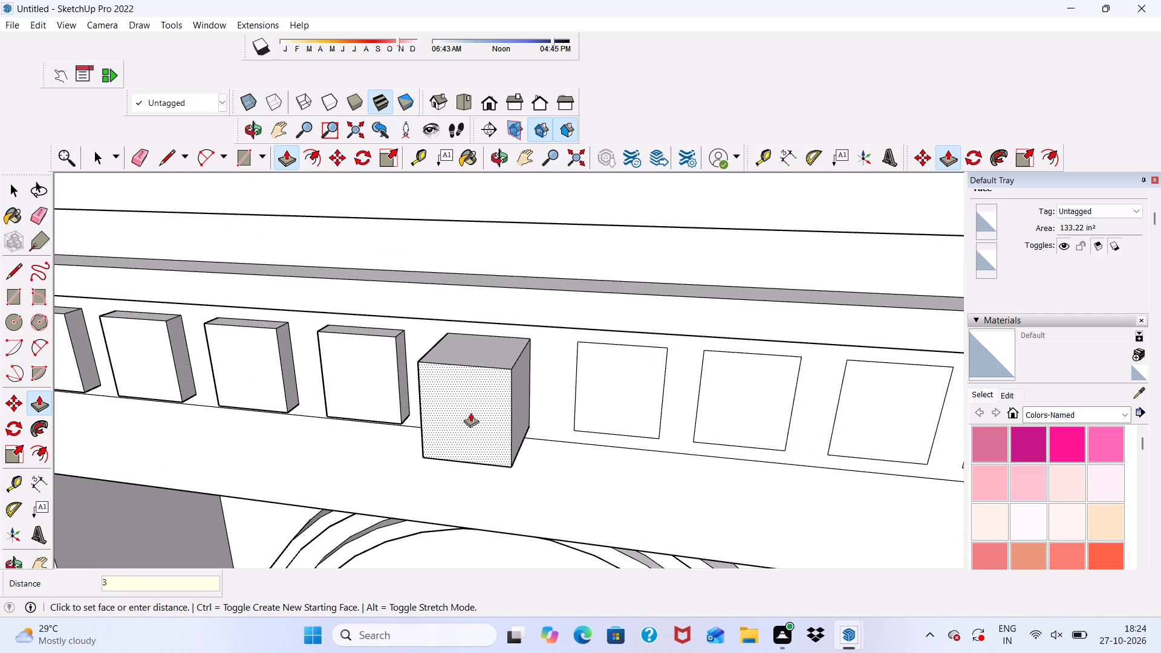
{"action": "key", "text": "shift+quotedbl"}
{"action": "key", "text": "Return"}
Push/Pull the eighth and ninth frieze squares from the left outward by 3" each.
{"action": "scroll", "coordinate": [470, 412], "scroll_direction": "down", "scroll_amount": 6}
{"action": "scroll", "coordinate": [544, 391], "scroll_direction": "up", "scroll_amount": 7}
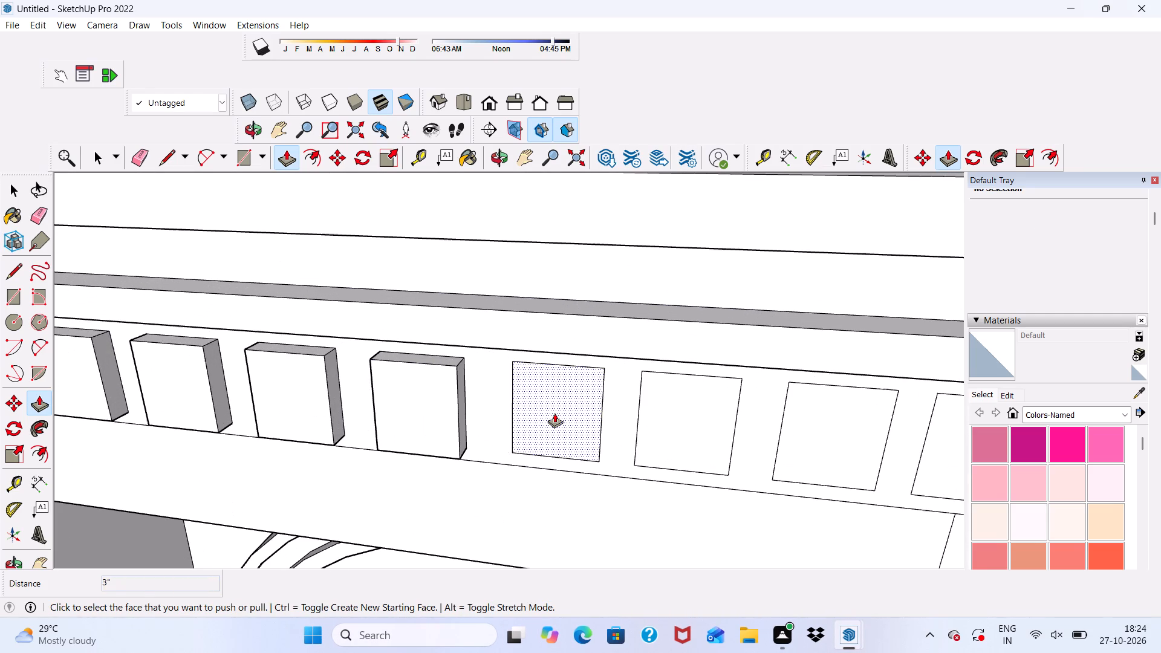
{"action": "left_click", "coordinate": [554, 413]}
{"action": "key", "text": "3"}
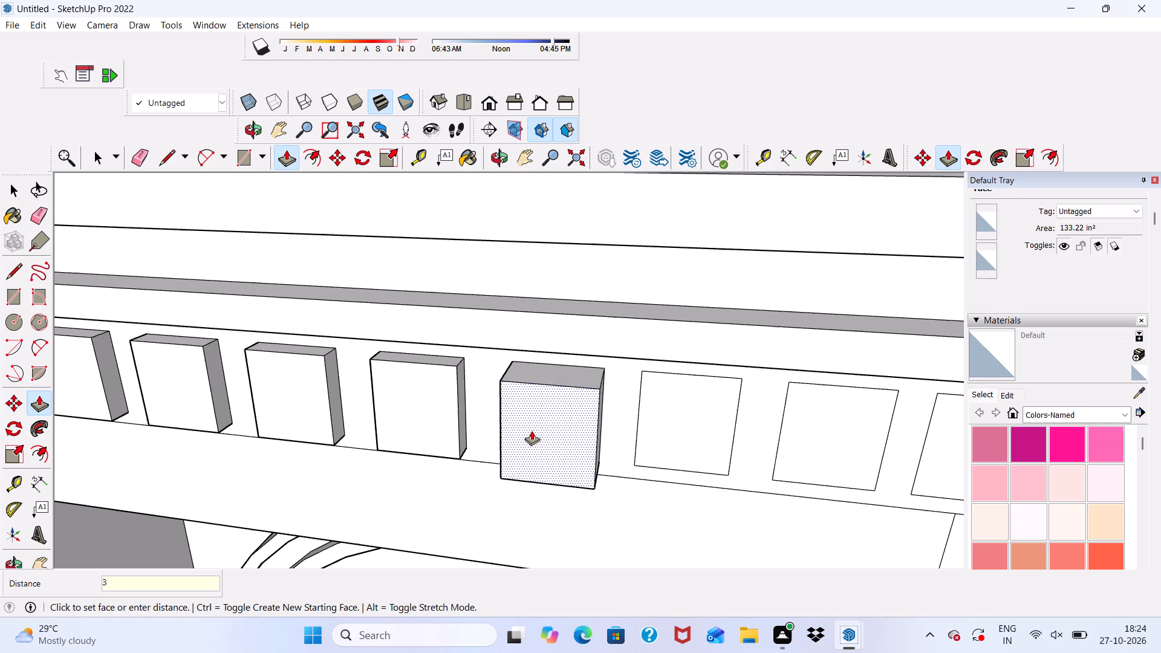
{"action": "key", "text": "shift+quotedbl"}
{"action": "key", "text": "Return"}
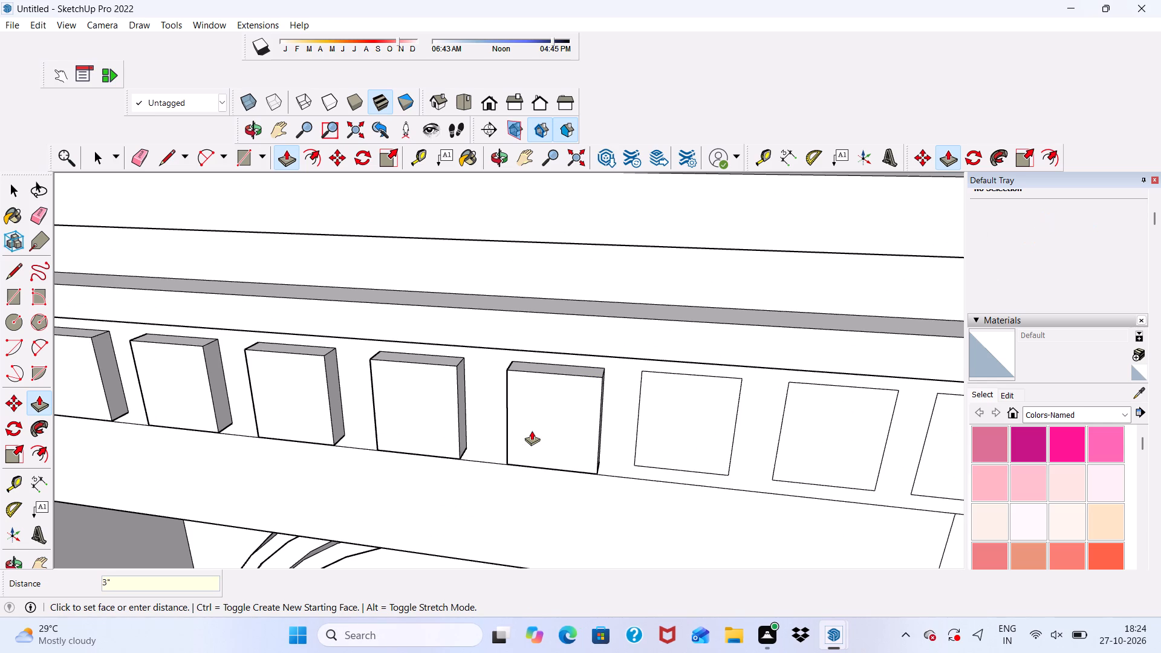
{"action": "scroll", "coordinate": [527, 430], "scroll_direction": "down", "scroll_amount": 6}
{"action": "scroll", "coordinate": [602, 450], "scroll_direction": "up", "scroll_amount": 4}
{"action": "left_click", "coordinate": [600, 433]}
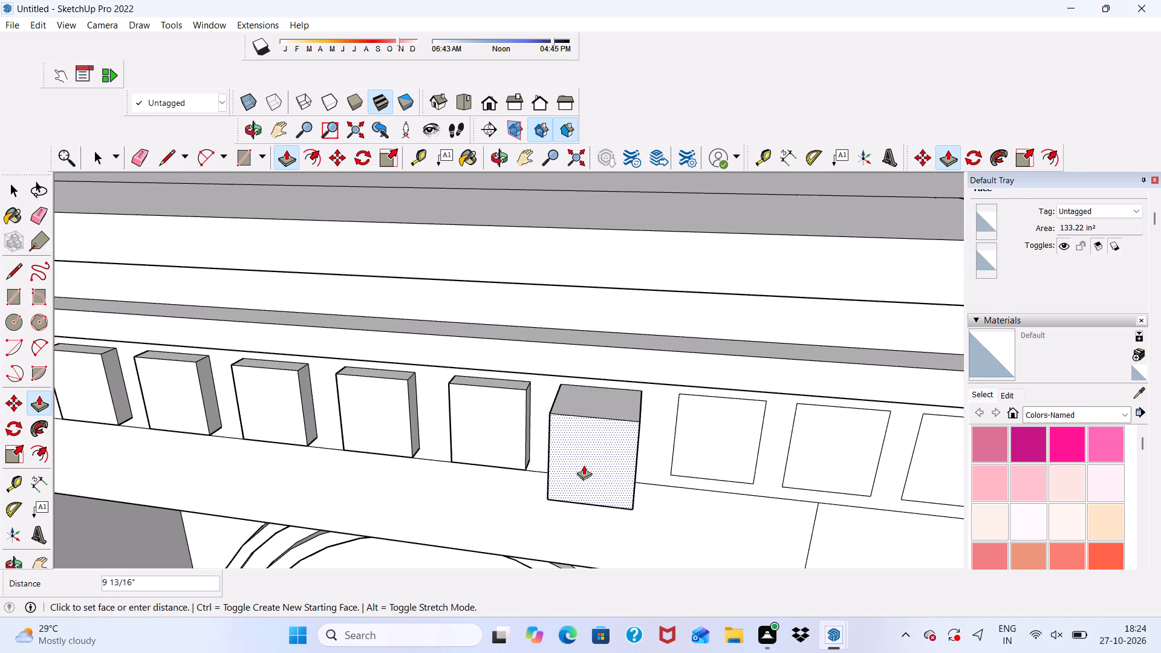
{"action": "key", "text": "3"}
{"action": "key", "text": "shift+quotedbl"}
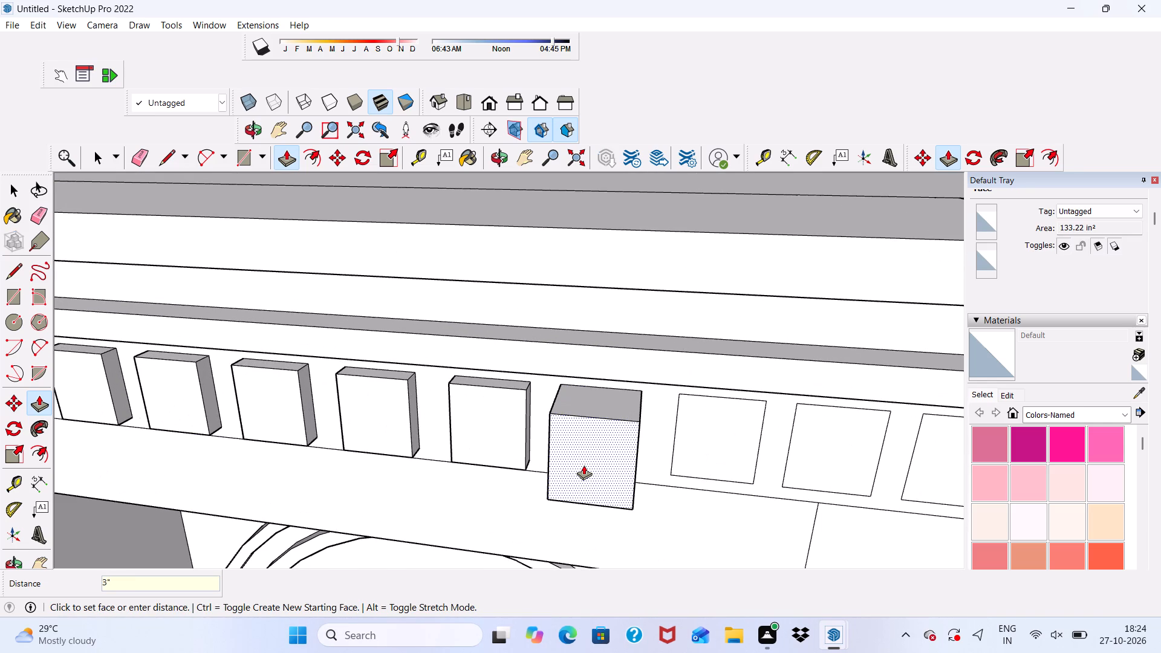
{"action": "key", "text": "Return"}
Push/Pull the tenth frieze square from the left, third from the right end, outward by 3".
{"action": "scroll", "coordinate": [583, 466], "scroll_direction": "down", "scroll_amount": 5}
{"action": "scroll", "coordinate": [703, 469], "scroll_direction": "up", "scroll_amount": 5}
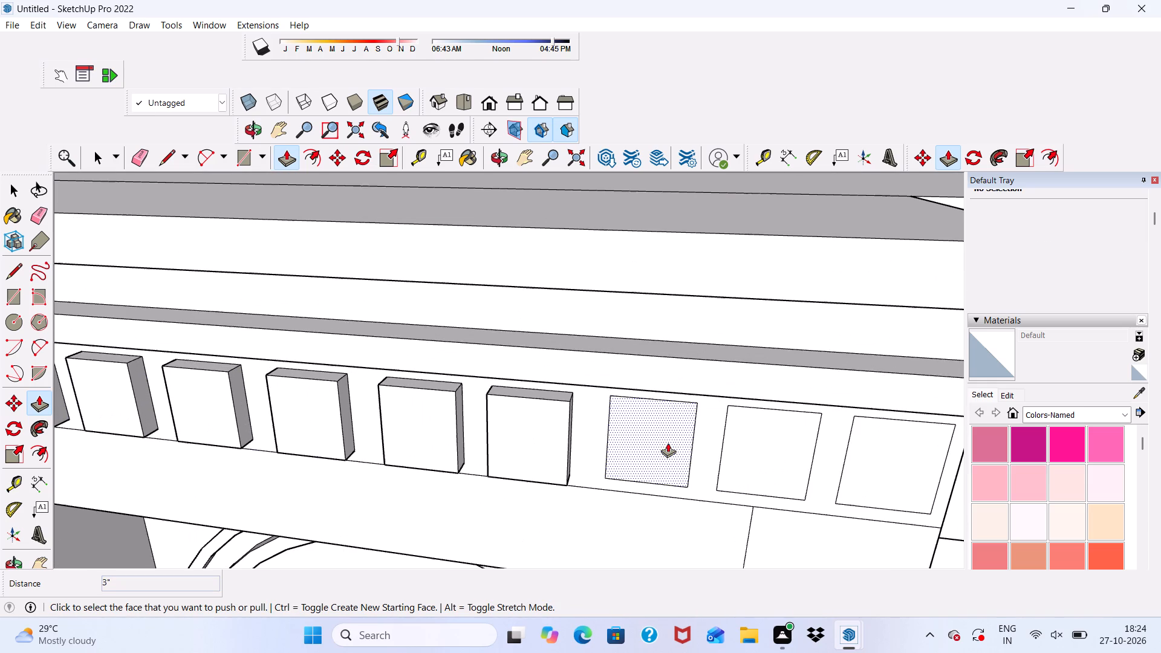
{"action": "left_click", "coordinate": [661, 434]}
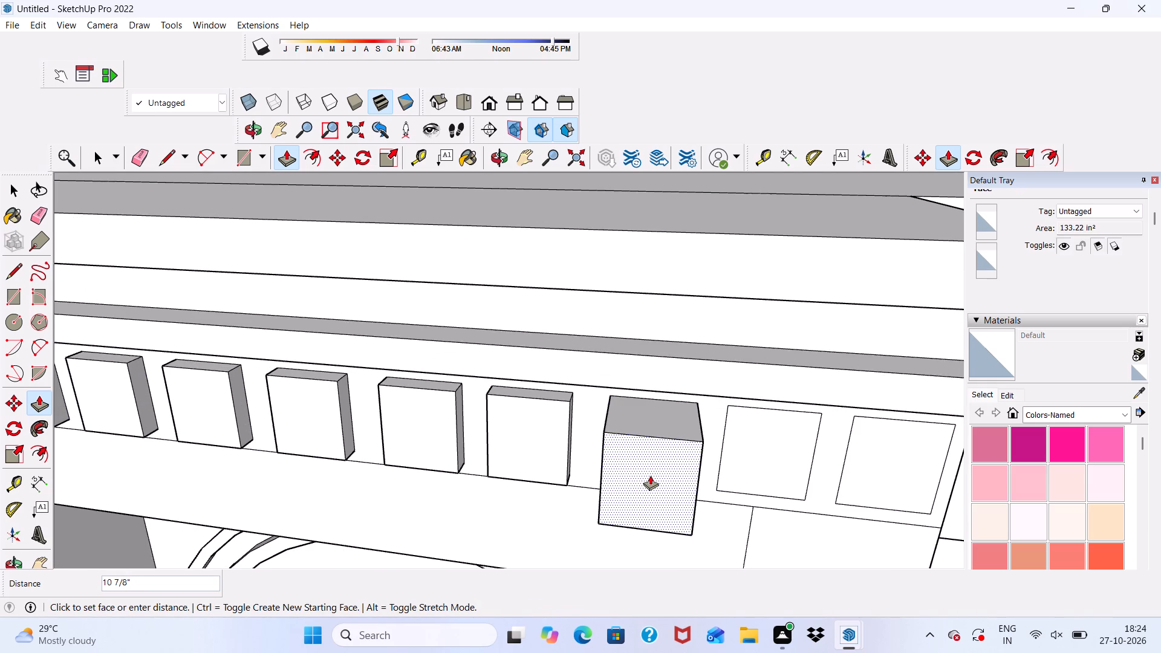
{"action": "key", "text": "3"}
{"action": "key", "text": "shift+quotedbl"}
{"action": "key", "text": "Return"}
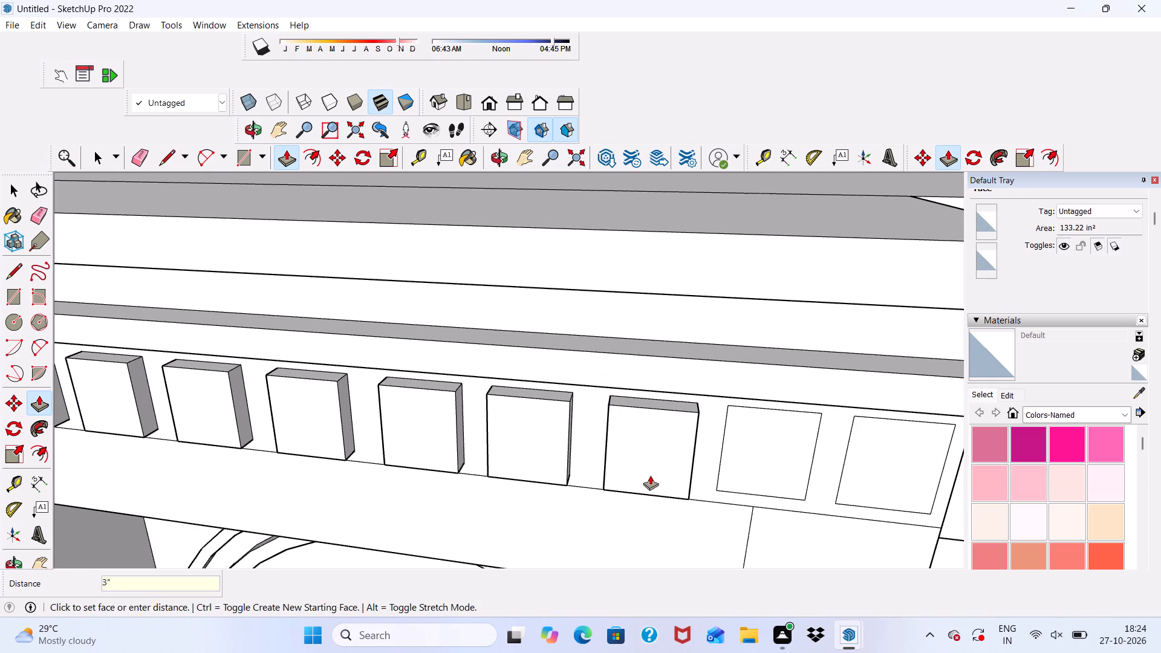
Push/Pull the last two squares at the frieze's right end outward by 3" each.
{"action": "scroll", "coordinate": [632, 472], "scroll_direction": "down", "scroll_amount": 5}
{"action": "scroll", "coordinate": [487, 461], "scroll_direction": "down", "scroll_amount": 3}
{"action": "middle_click_drag", "start_coordinate": [597, 494], "coordinate": [598, 478]}
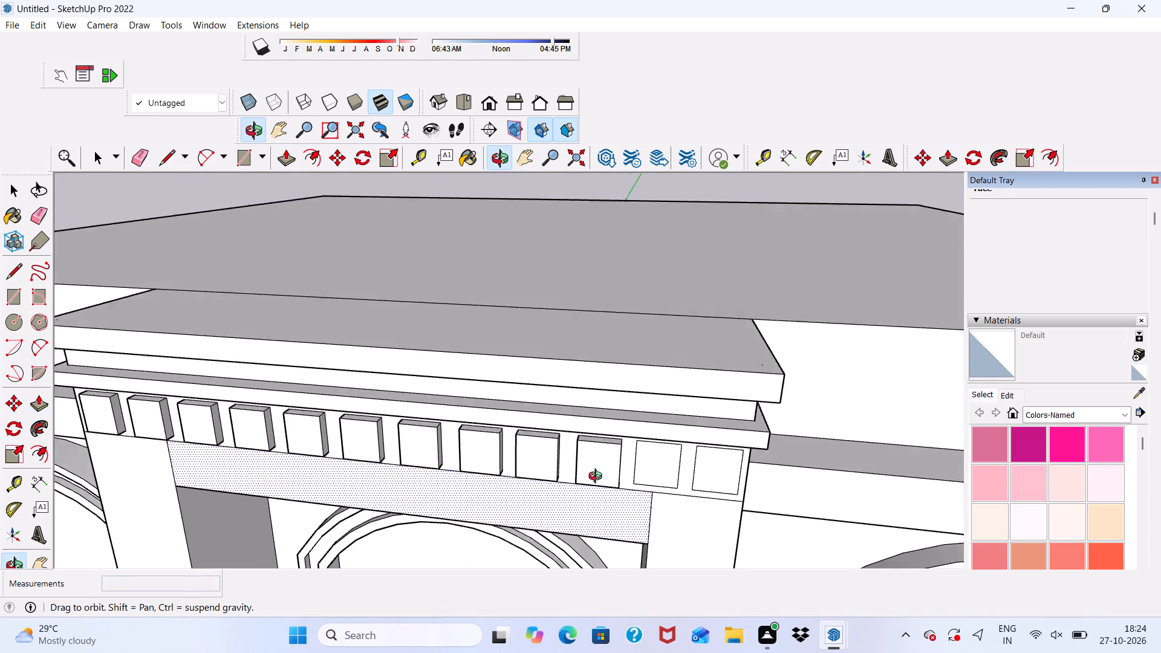
{"action": "middle_click_drag", "start_coordinate": [598, 478], "coordinate": [484, 407]}
{"action": "scroll", "coordinate": [590, 404], "scroll_direction": "up", "scroll_amount": 9}
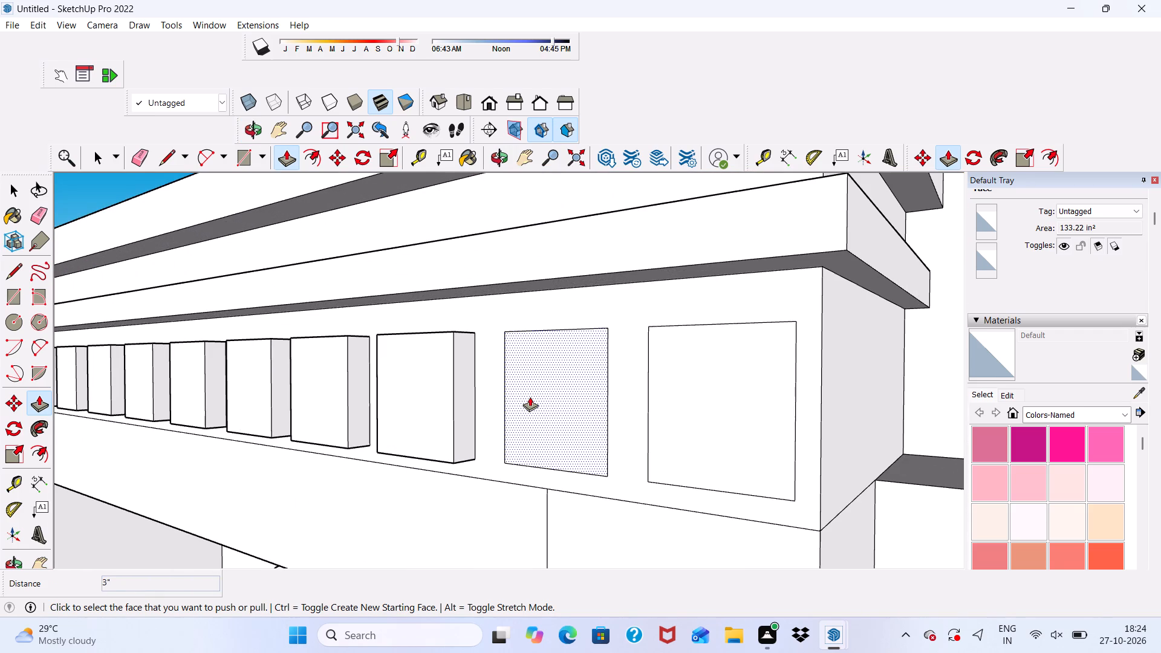
{"action": "left_click", "coordinate": [530, 397]}
{"action": "key", "text": "3"}
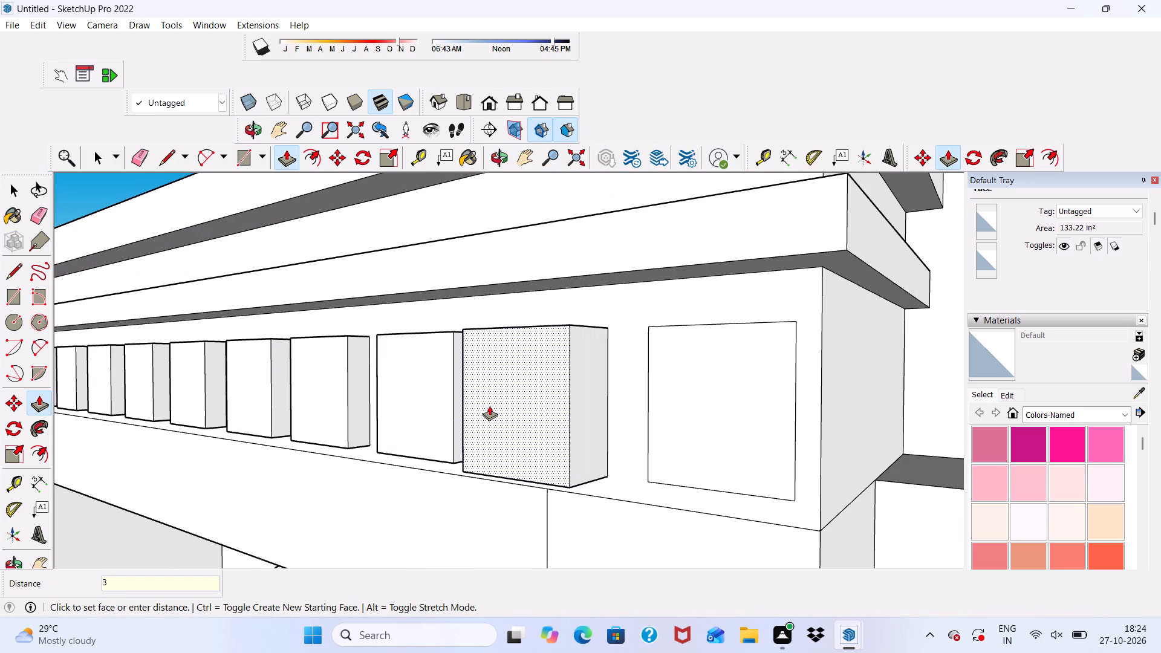
{"action": "key", "text": "shift+quotedbl"}
{"action": "key", "text": "Return"}
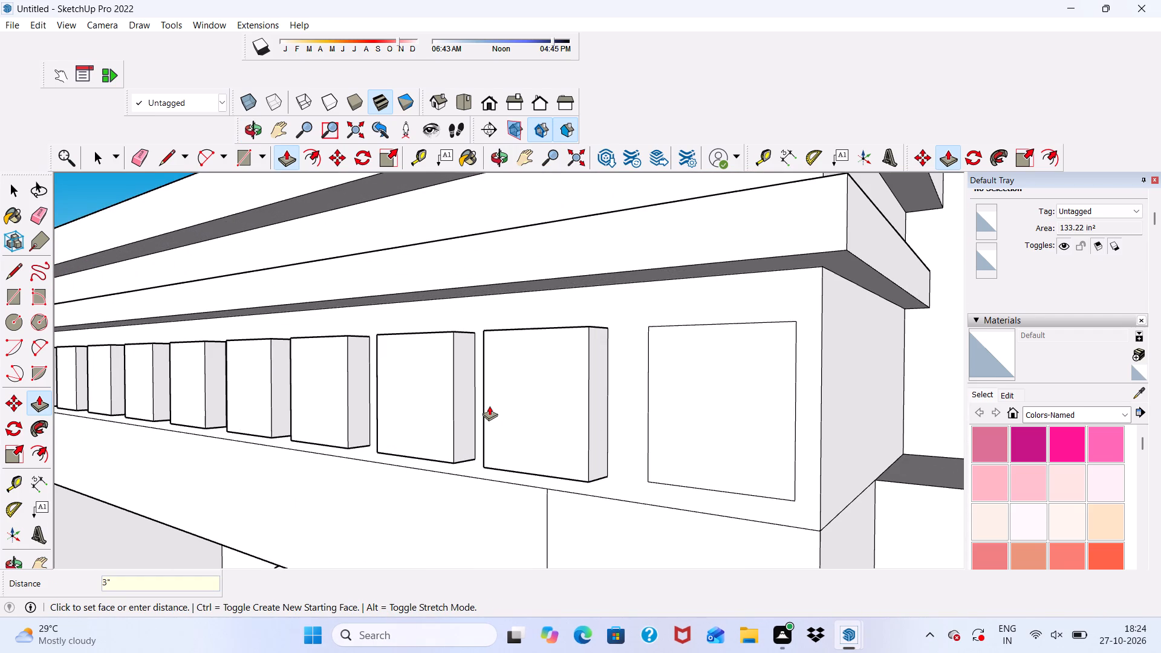
{"action": "left_click", "coordinate": [724, 383]}
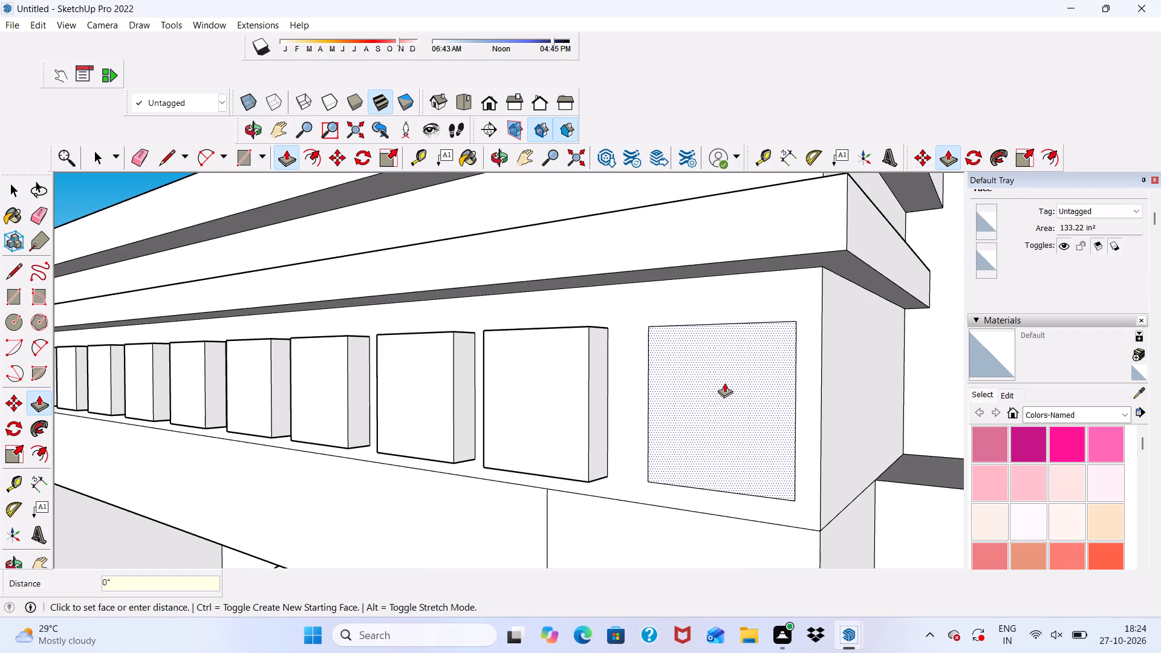
{"action": "key", "text": "3"}
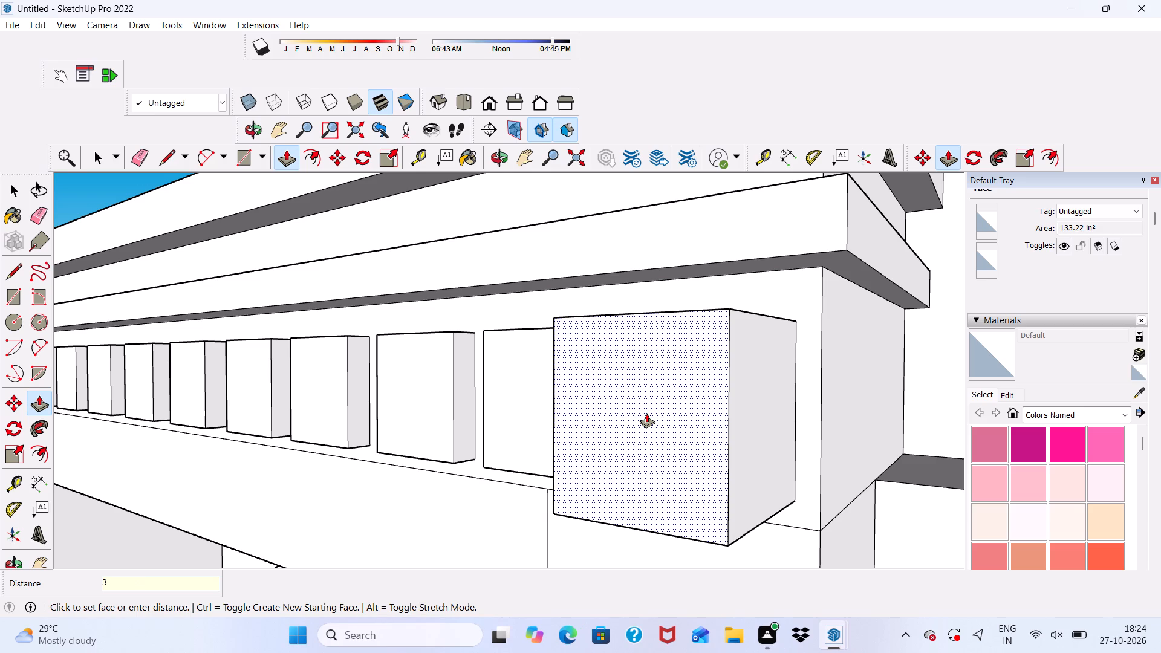
{"action": "key", "text": "shift+quotedbl"}
{"action": "key", "text": "Return"}
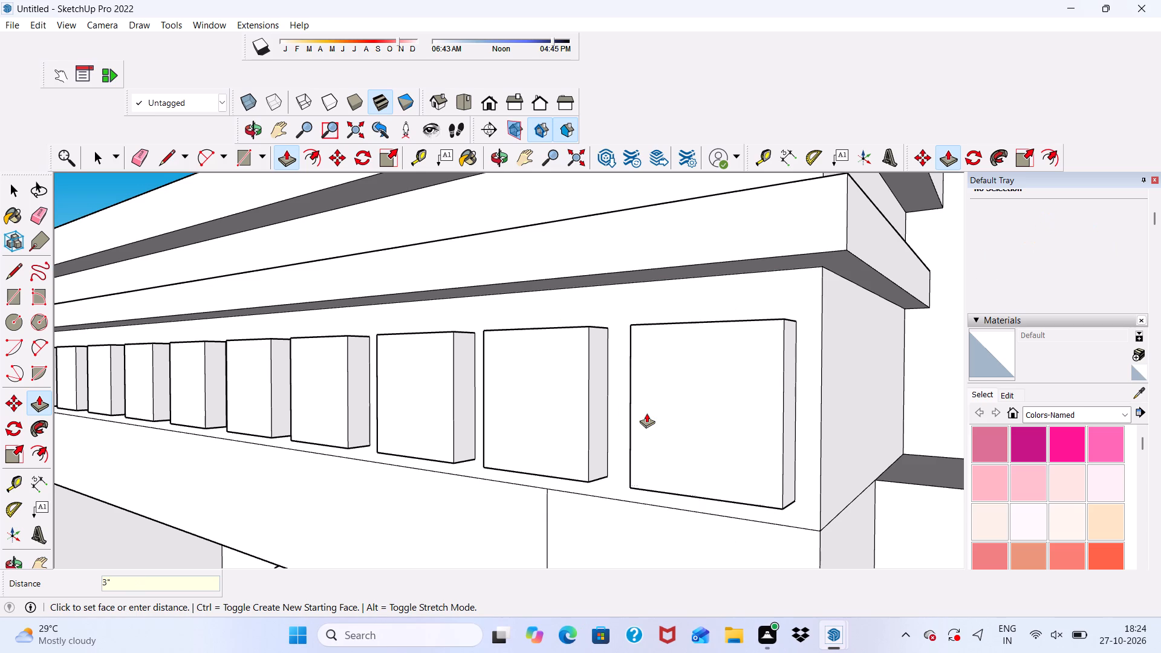
{"action": "scroll", "coordinate": [628, 401], "scroll_direction": "down", "scroll_amount": 9}
{"action": "middle_click_drag", "start_coordinate": [496, 455], "coordinate": [719, 437]}
{"action": "key", "text": "space"}
Examine the row of frieze blocks and the cornice bands on the central bay from the front.
{"action": "scroll", "coordinate": [515, 391], "scroll_direction": "down", "scroll_amount": 6}
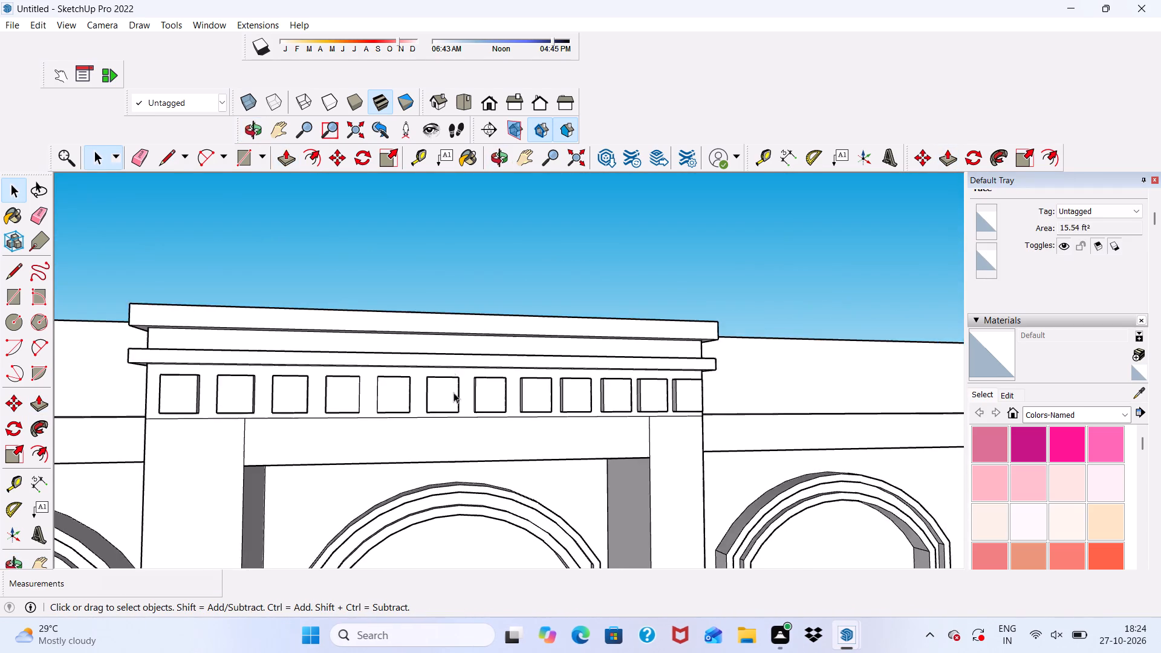
{"action": "scroll", "coordinate": [454, 392], "scroll_direction": "down", "scroll_amount": 4}
{"action": "middle_click_drag", "start_coordinate": [392, 414], "coordinate": [331, 407]}
{"action": "scroll", "coordinate": [327, 412], "scroll_direction": "up", "scroll_amount": 1}
{"action": "scroll", "coordinate": [324, 406], "scroll_direction": "down", "scroll_amount": 5}
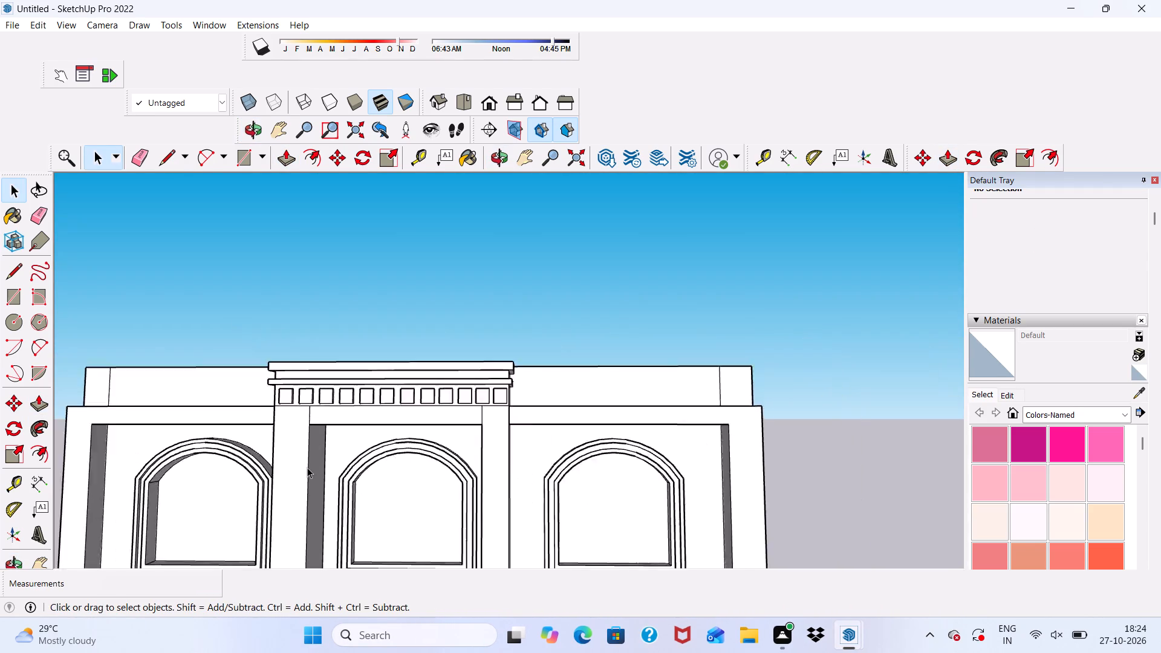
{"action": "scroll", "coordinate": [307, 467], "scroll_direction": "down", "scroll_amount": 2}
{"action": "scroll", "coordinate": [225, 366], "scroll_direction": "up", "scroll_amount": 7}
{"action": "scroll", "coordinate": [386, 512], "scroll_direction": "down", "scroll_amount": 1}
{"action": "scroll", "coordinate": [481, 499], "scroll_direction": "up", "scroll_amount": 5}
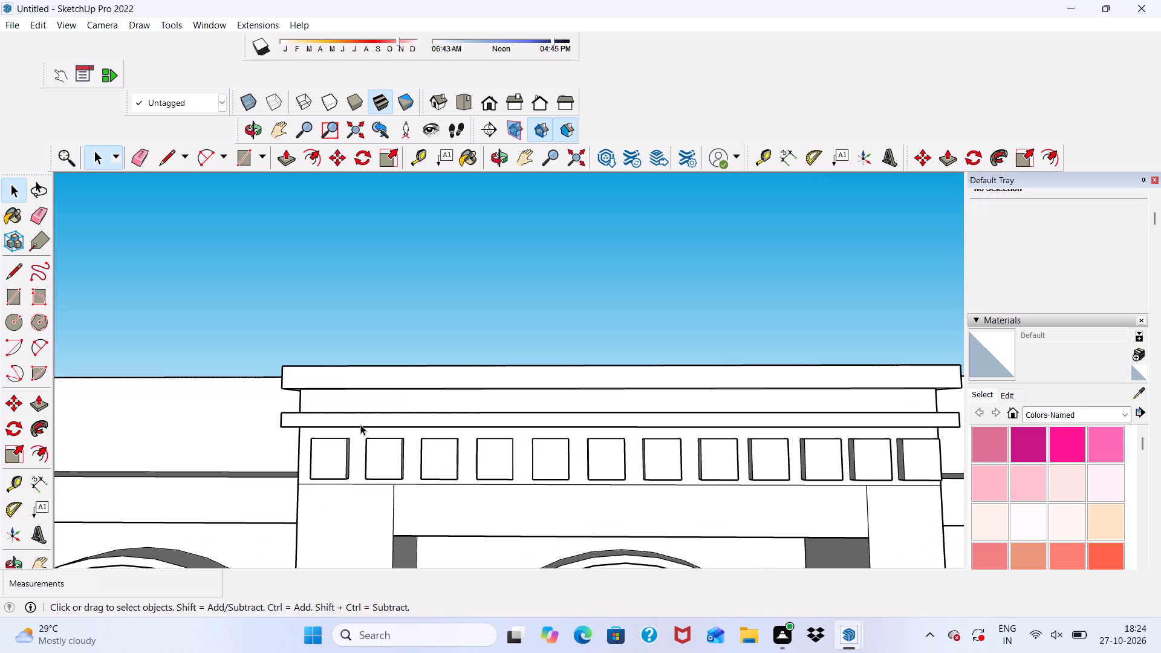
{"action": "scroll", "coordinate": [307, 405], "scroll_direction": "down", "scroll_amount": 4}
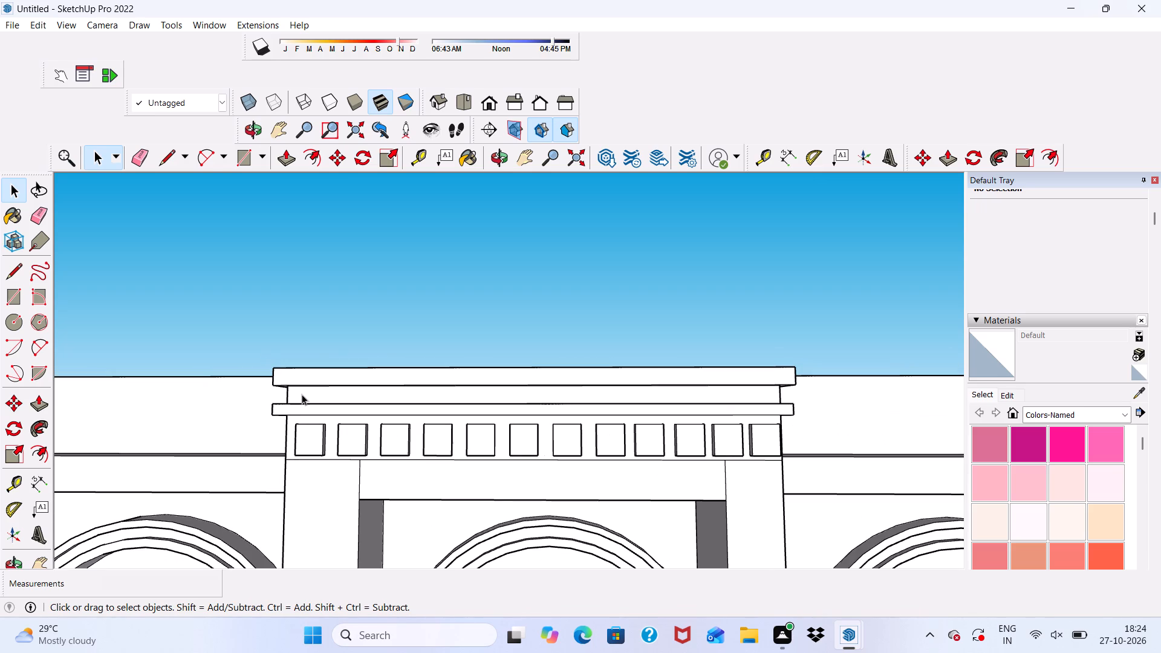
Examine the central bay's cornice and frieze and the plain parapet on both sides, from the front and slightly above.
{"action": "scroll", "coordinate": [302, 394], "scroll_direction": "down", "scroll_amount": 5}
{"action": "scroll", "coordinate": [340, 452], "scroll_direction": "up", "scroll_amount": 15}
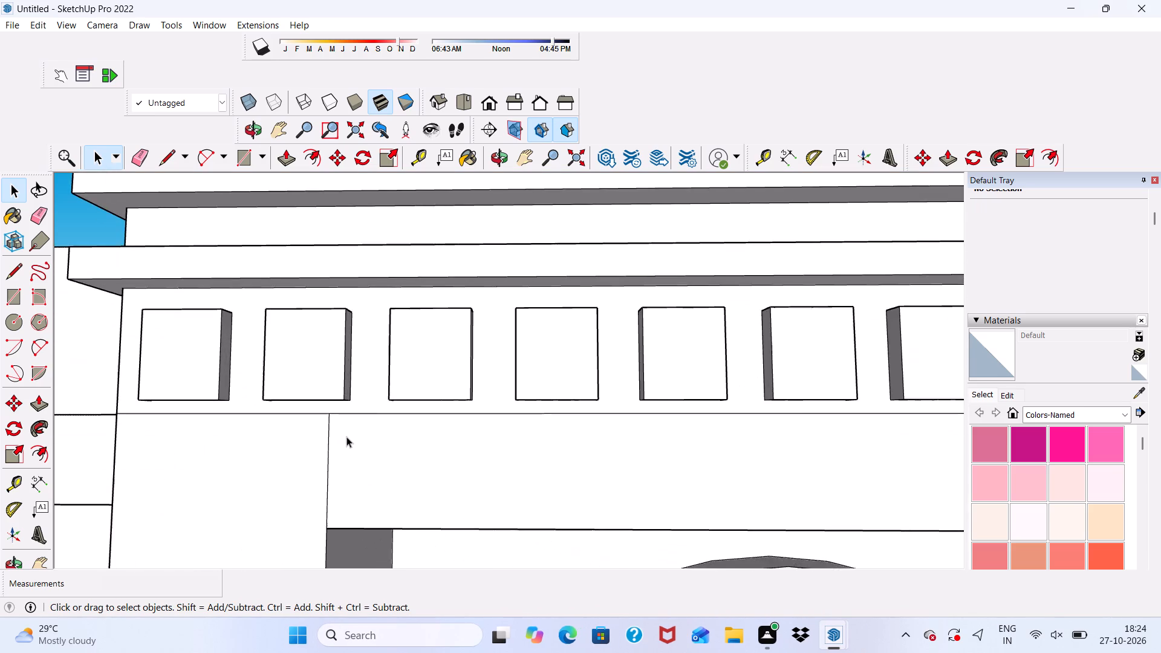
{"action": "scroll", "coordinate": [264, 394], "scroll_direction": "down", "scroll_amount": 5}
{"action": "scroll", "coordinate": [266, 322], "scroll_direction": "down", "scroll_amount": 6}
{"action": "scroll", "coordinate": [424, 304], "scroll_direction": "down", "scroll_amount": 6}
{"action": "scroll", "coordinate": [486, 286], "scroll_direction": "down", "scroll_amount": 5}
{"action": "middle_click_drag", "start_coordinate": [529, 456], "coordinate": [530, 458]}
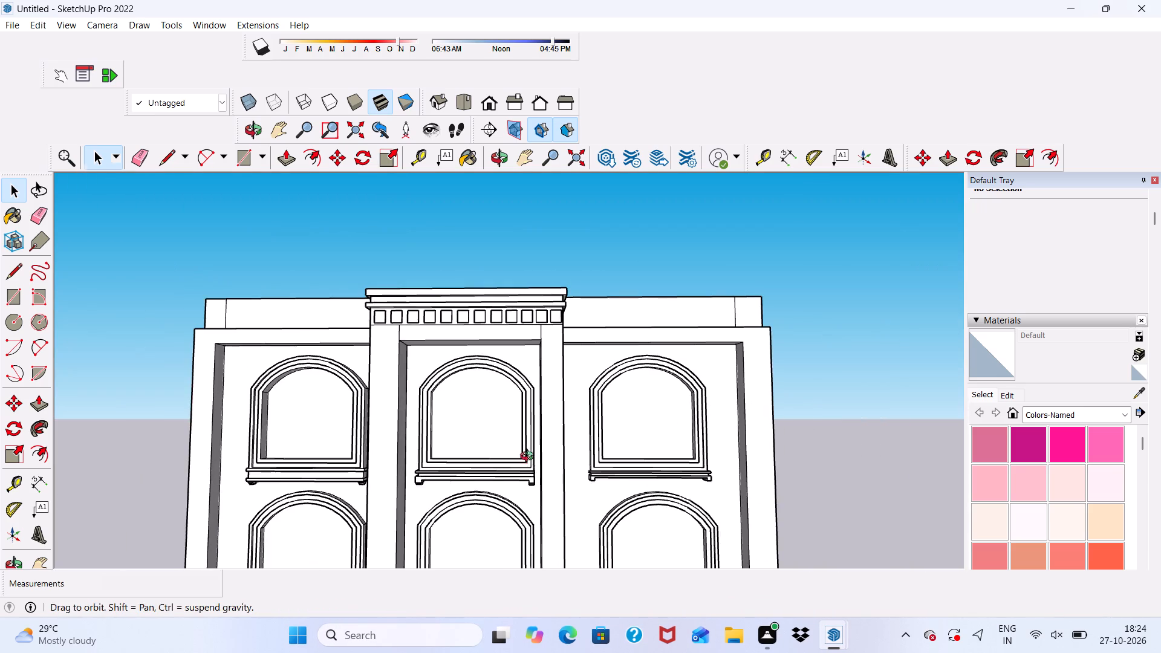
{"action": "middle_click_drag", "start_coordinate": [530, 458], "coordinate": [541, 491]}
{"action": "scroll", "coordinate": [490, 415], "scroll_direction": "up", "scroll_amount": 1}
{"action": "scroll", "coordinate": [452, 299], "scroll_direction": "down", "scroll_amount": 12}
{"action": "middle_click_drag", "start_coordinate": [499, 484], "coordinate": [497, 462]}
{"action": "scroll", "coordinate": [476, 391], "scroll_direction": "up", "scroll_amount": 5}
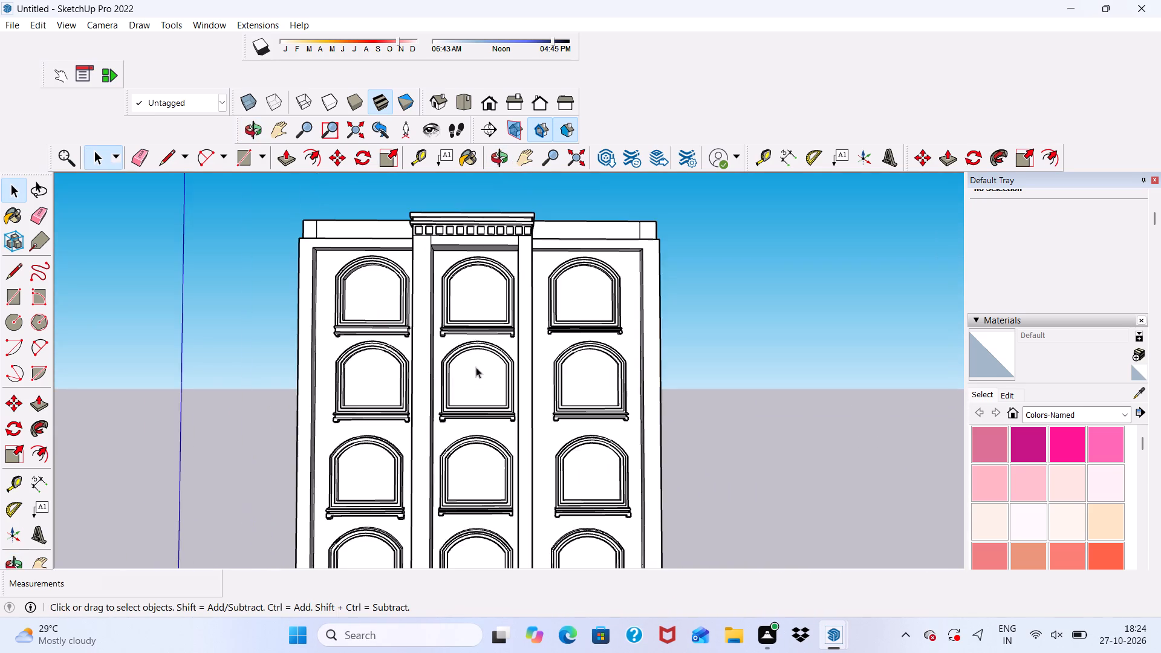
{"action": "scroll", "coordinate": [506, 209], "scroll_direction": "up", "scroll_amount": 4}
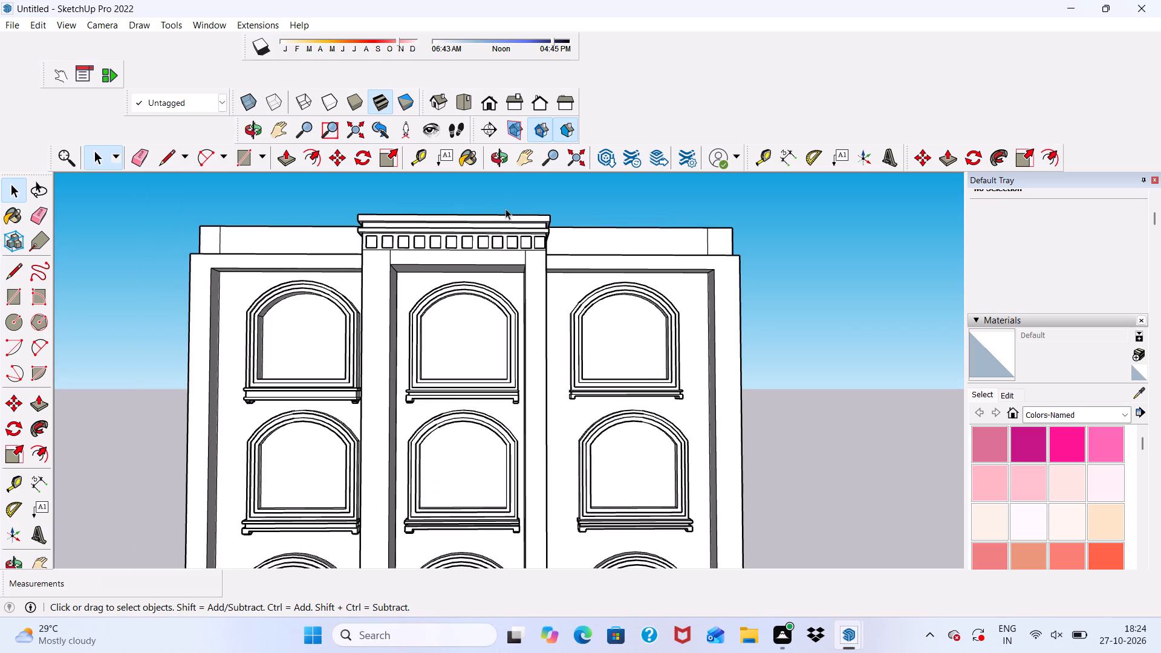
{"action": "scroll", "coordinate": [506, 209], "scroll_direction": "up", "scroll_amount": 5}
{"action": "scroll", "coordinate": [487, 213], "scroll_direction": "down", "scroll_amount": 7}
{"action": "middle_click_drag", "start_coordinate": [509, 275], "coordinate": [491, 373]}
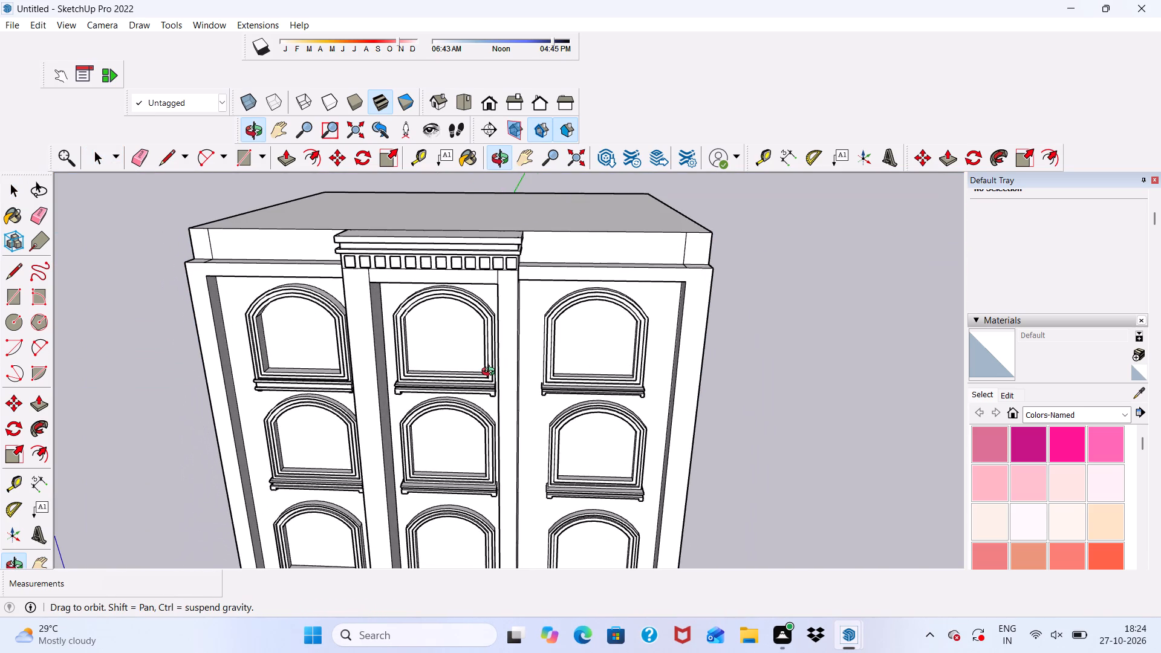
{"action": "middle_click_drag", "start_coordinate": [491, 373], "coordinate": [486, 371]}
Draw a rectangle about 17' 8" by 7" along the top edge of the right-hand parapet, from the central cornice to the building corner.
{"action": "scroll", "coordinate": [523, 270], "scroll_direction": "up", "scroll_amount": 15}
{"action": "middle_click_drag", "start_coordinate": [540, 218], "coordinate": [512, 291]}
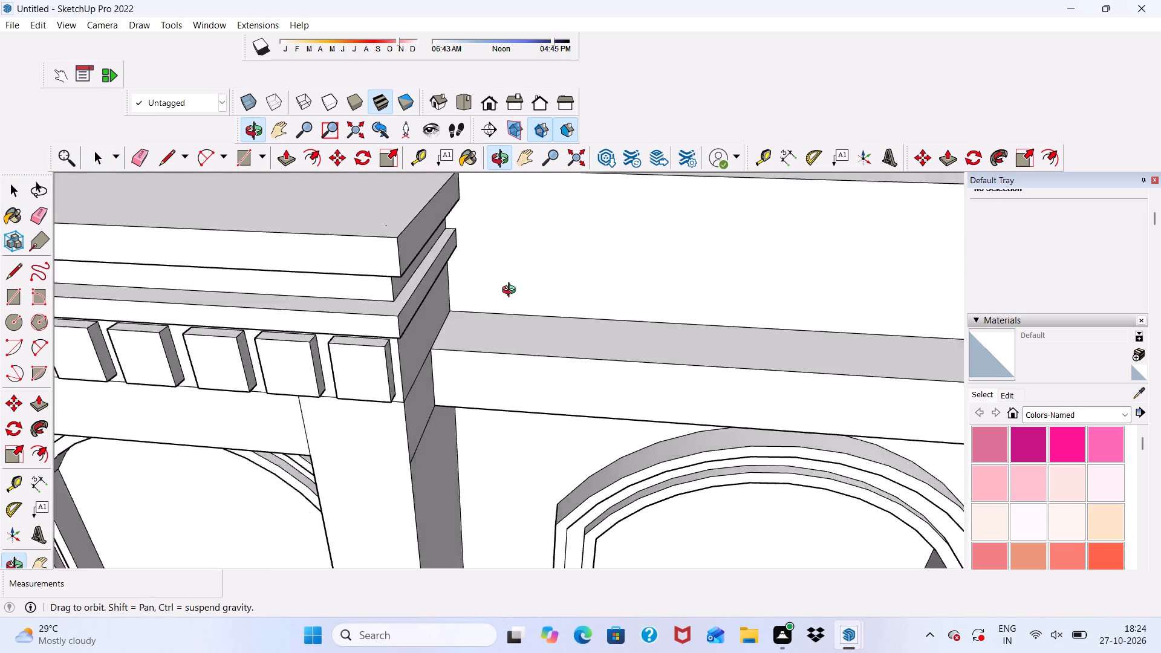
{"action": "middle_click_drag", "start_coordinate": [512, 291], "coordinate": [443, 267]}
{"action": "scroll", "coordinate": [443, 267], "scroll_direction": "up", "scroll_amount": 1}
{"action": "scroll", "coordinate": [443, 267], "scroll_direction": "down", "scroll_amount": 7}
{"action": "scroll", "coordinate": [470, 193], "scroll_direction": "up", "scroll_amount": 1}
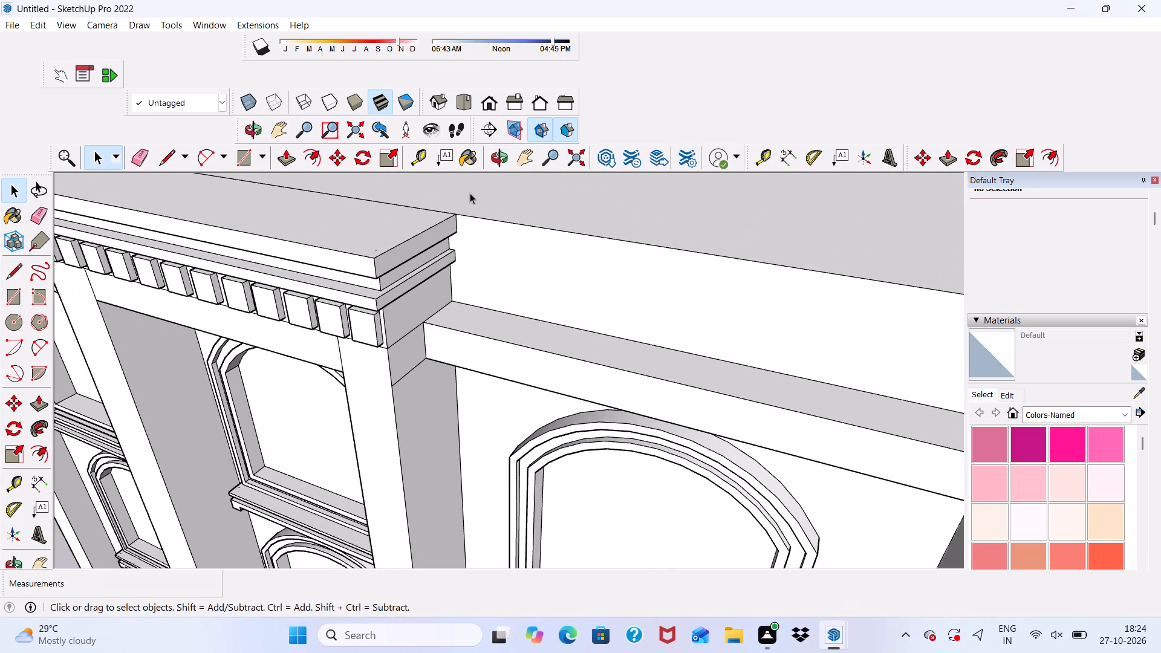
{"action": "left_click", "coordinate": [238, 156]}
{"action": "scroll", "coordinate": [487, 247], "scroll_direction": "up", "scroll_amount": 2}
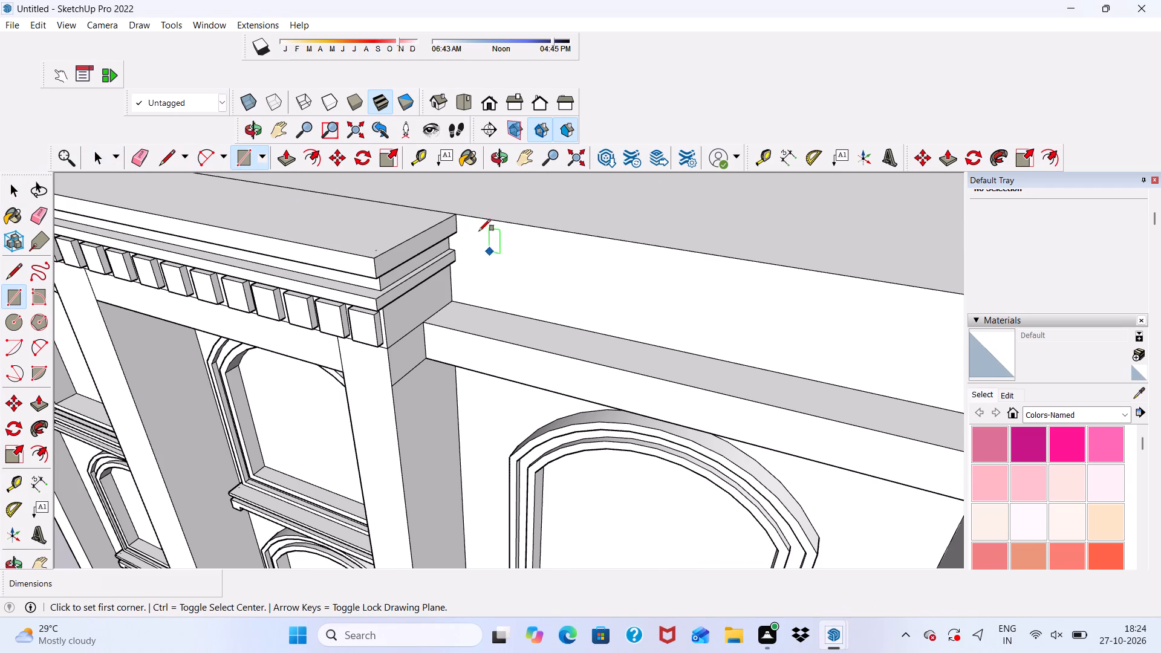
{"action": "scroll", "coordinate": [479, 231], "scroll_direction": "up", "scroll_amount": 2}
{"action": "left_click", "coordinate": [448, 207]}
{"action": "scroll", "coordinate": [466, 250], "scroll_direction": "down", "scroll_amount": 1}
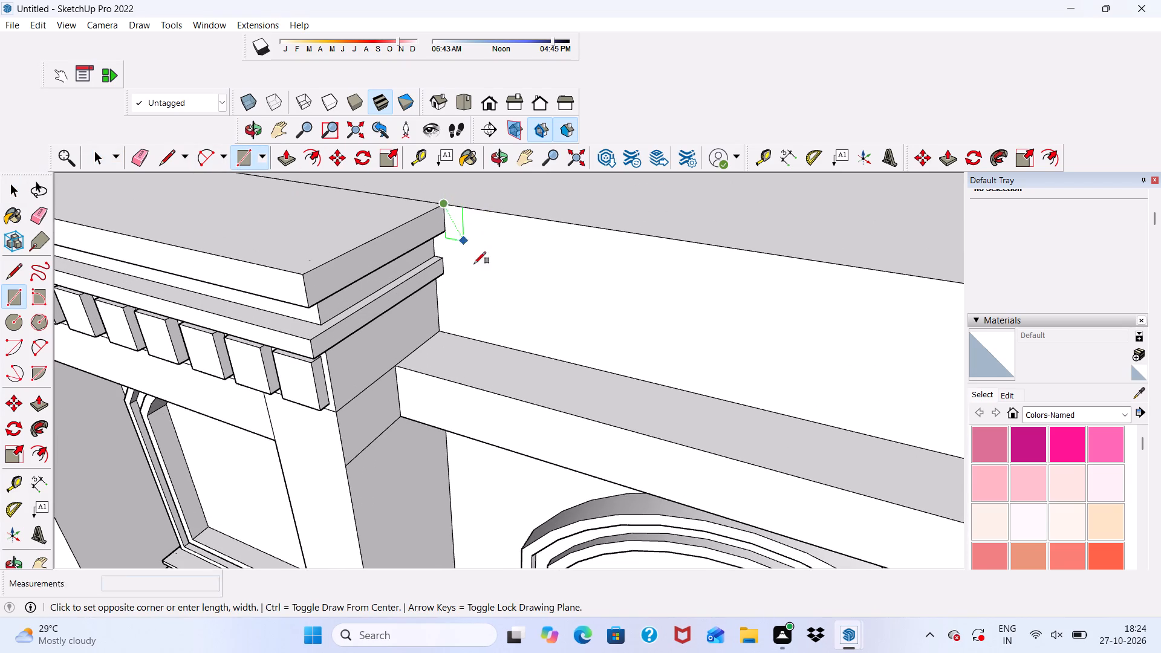
{"action": "scroll", "coordinate": [474, 264], "scroll_direction": "down", "scroll_amount": 13}
{"action": "scroll", "coordinate": [582, 262], "scroll_direction": "up", "scroll_amount": 1}
{"action": "scroll", "coordinate": [665, 319], "scroll_direction": "up", "scroll_amount": 5}
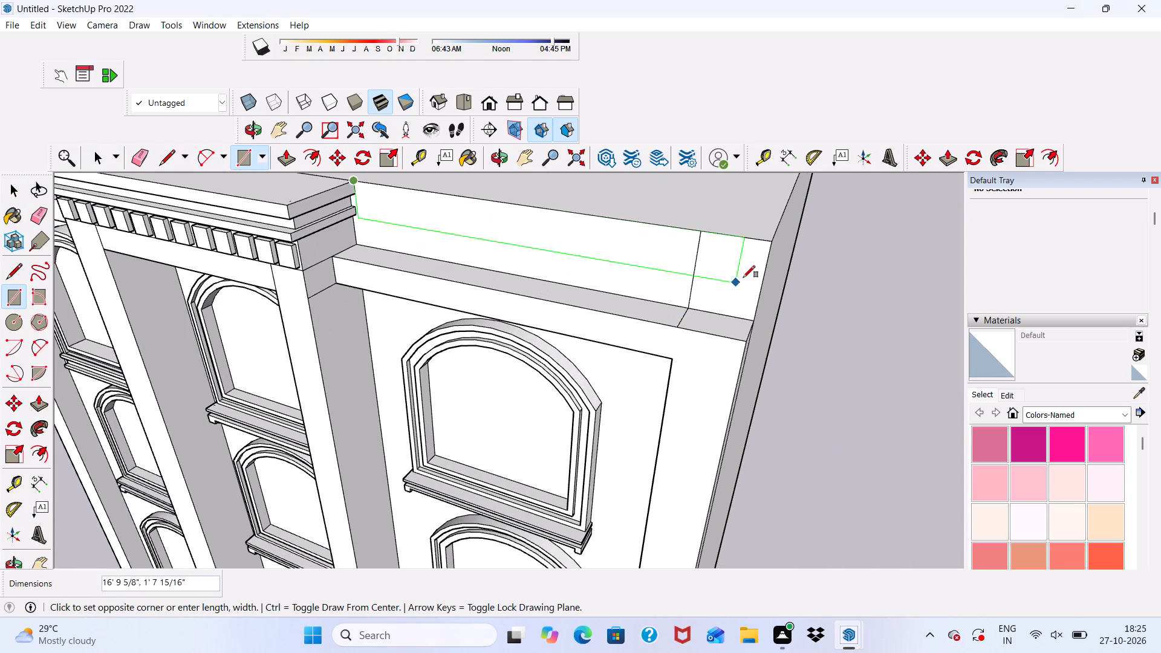
{"action": "scroll", "coordinate": [762, 262], "scroll_direction": "up", "scroll_amount": 4}
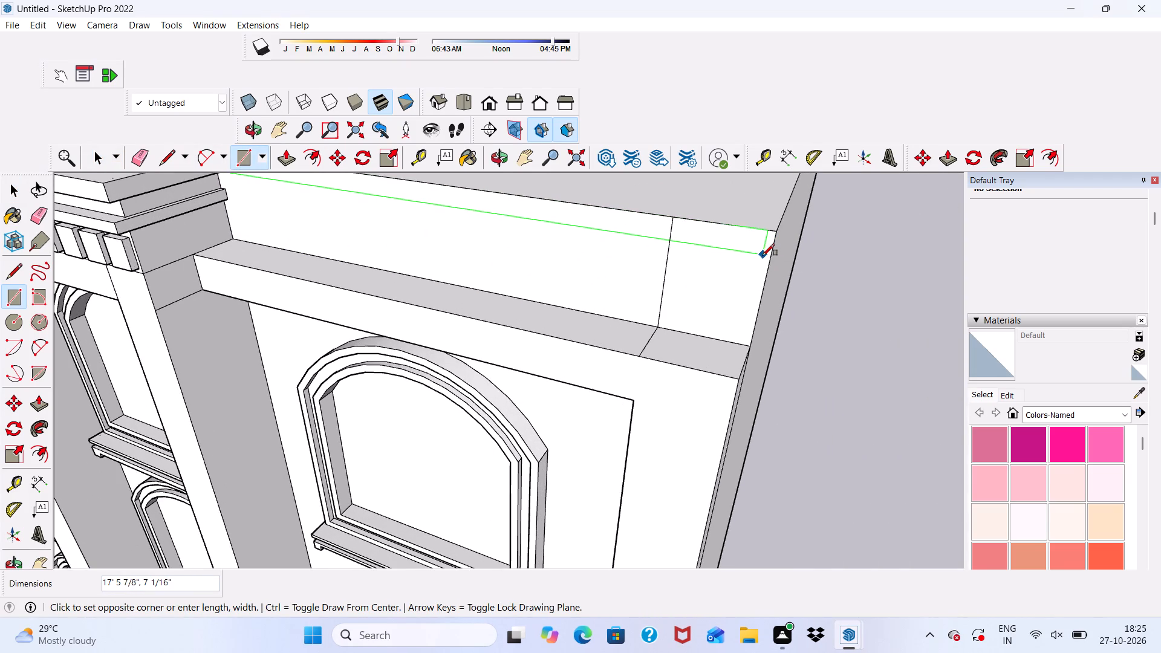
{"action": "scroll", "coordinate": [770, 257], "scroll_direction": "up", "scroll_amount": 3}
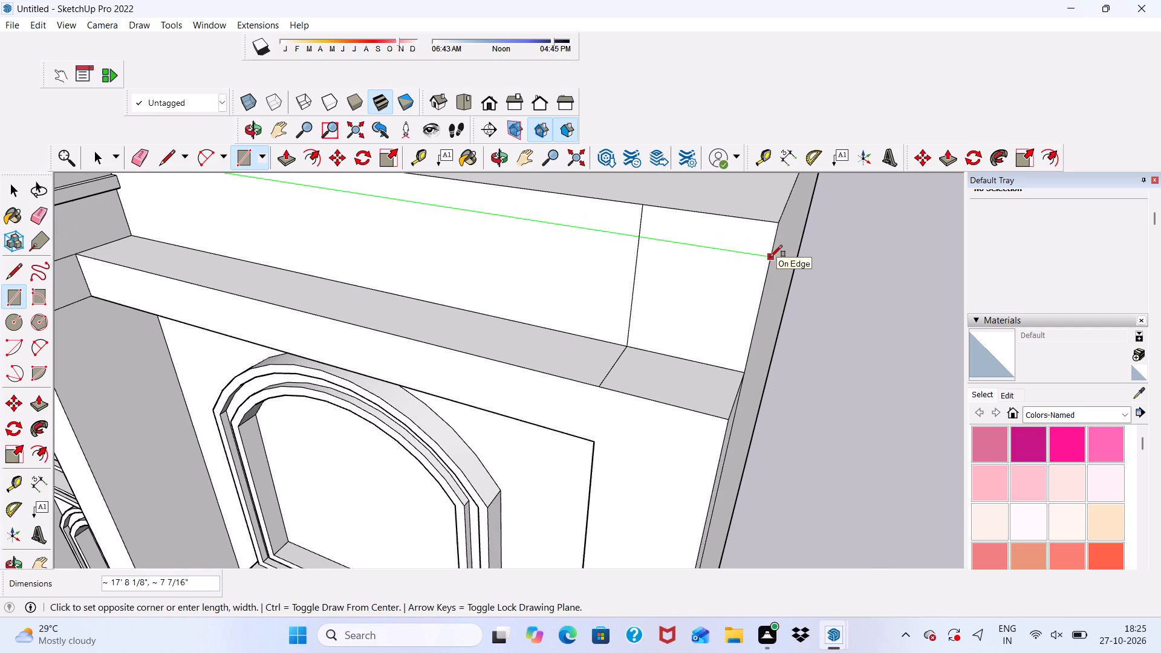
{"action": "left_click", "coordinate": [769, 256]}
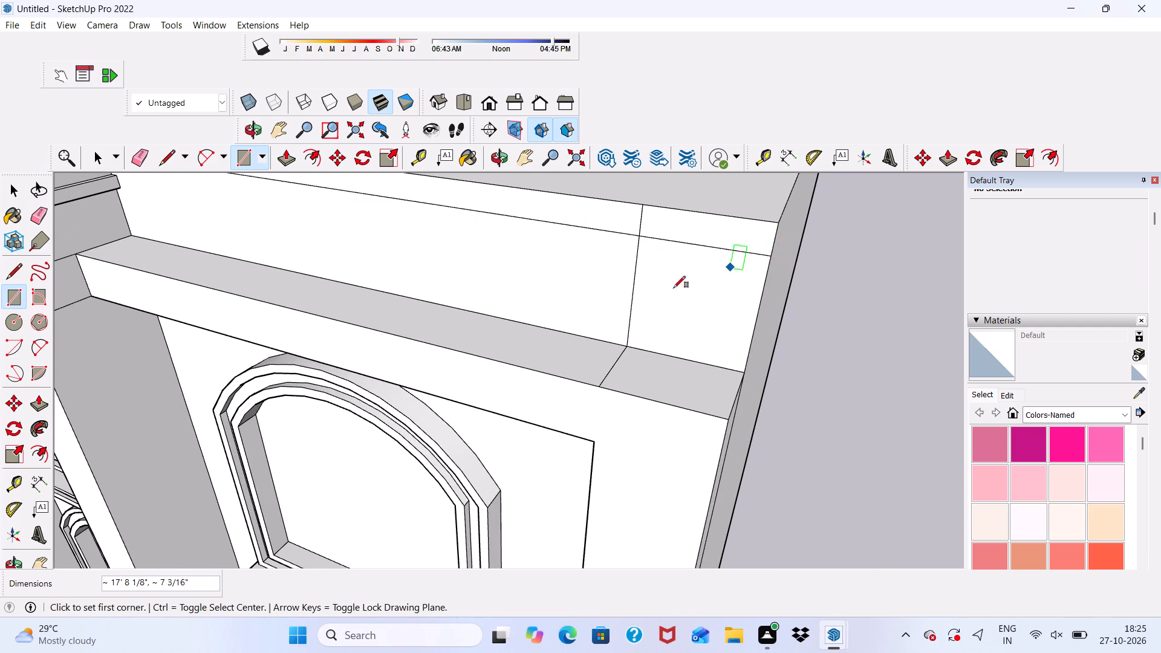
Erase the vertical dividing line near the outer end of the right-hand parapet face, including its piece within the top strip.
{"action": "scroll", "coordinate": [498, 328], "scroll_direction": "down", "scroll_amount": 4}
{"action": "key", "text": "space"}
{"action": "left_click", "coordinate": [133, 152]}
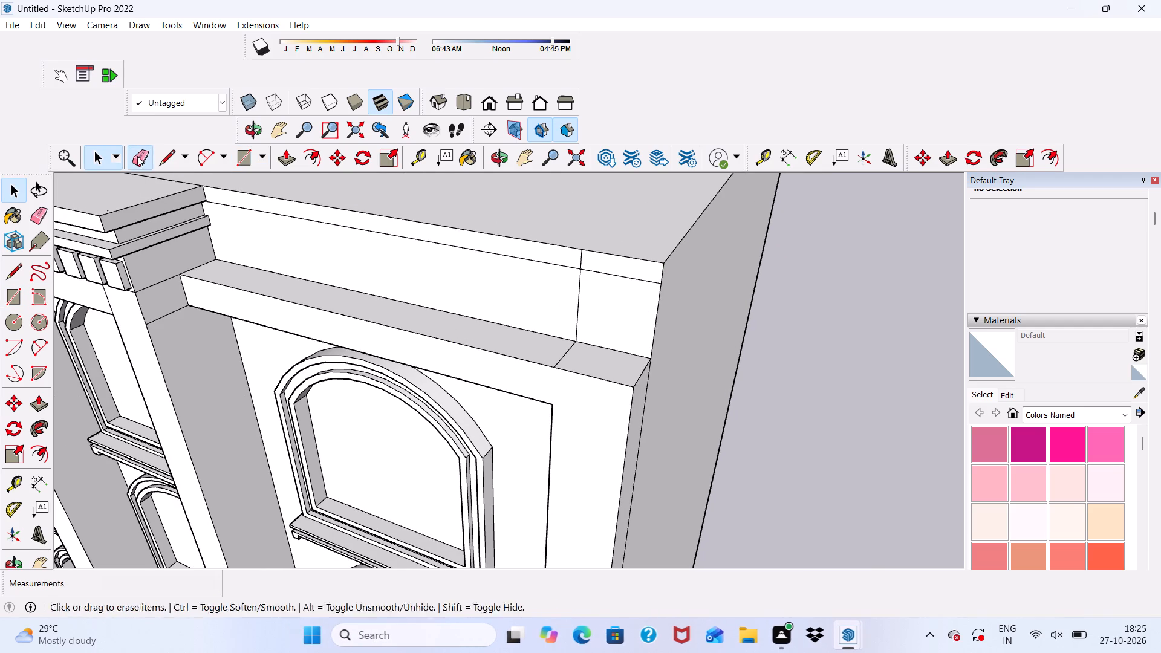
{"action": "left_click_drag", "start_coordinate": [565, 296], "coordinate": [578, 311]}
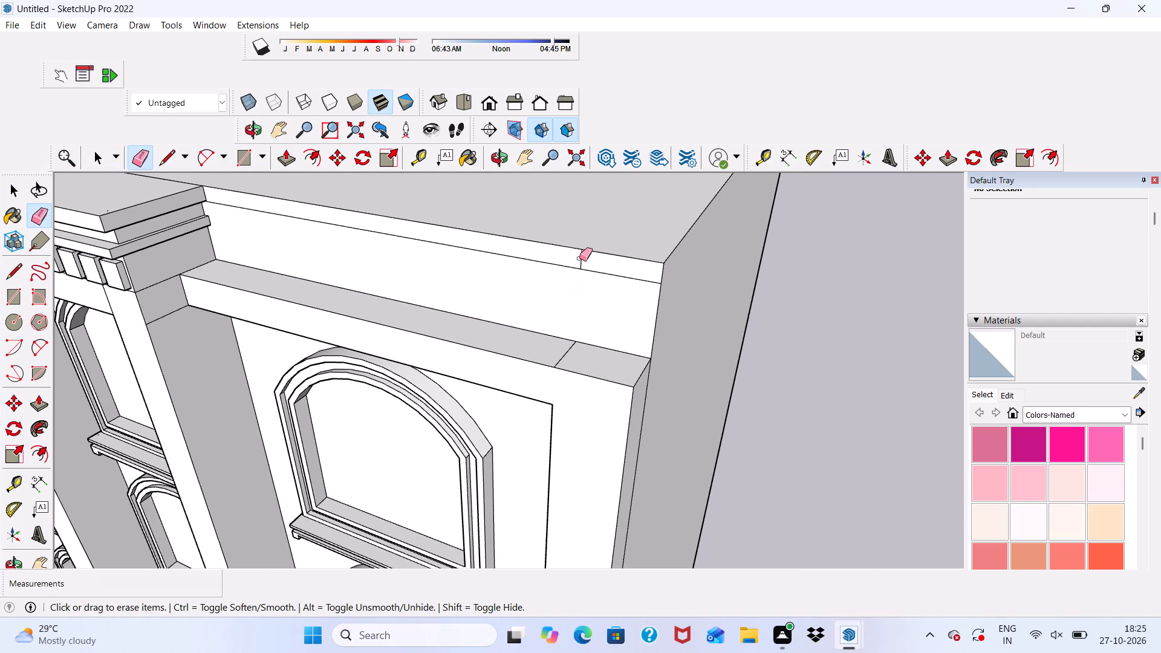
{"action": "left_click", "coordinate": [579, 258]}
{"action": "left_click_drag", "start_coordinate": [575, 256], "coordinate": [586, 262]}
{"action": "key", "text": "space"}
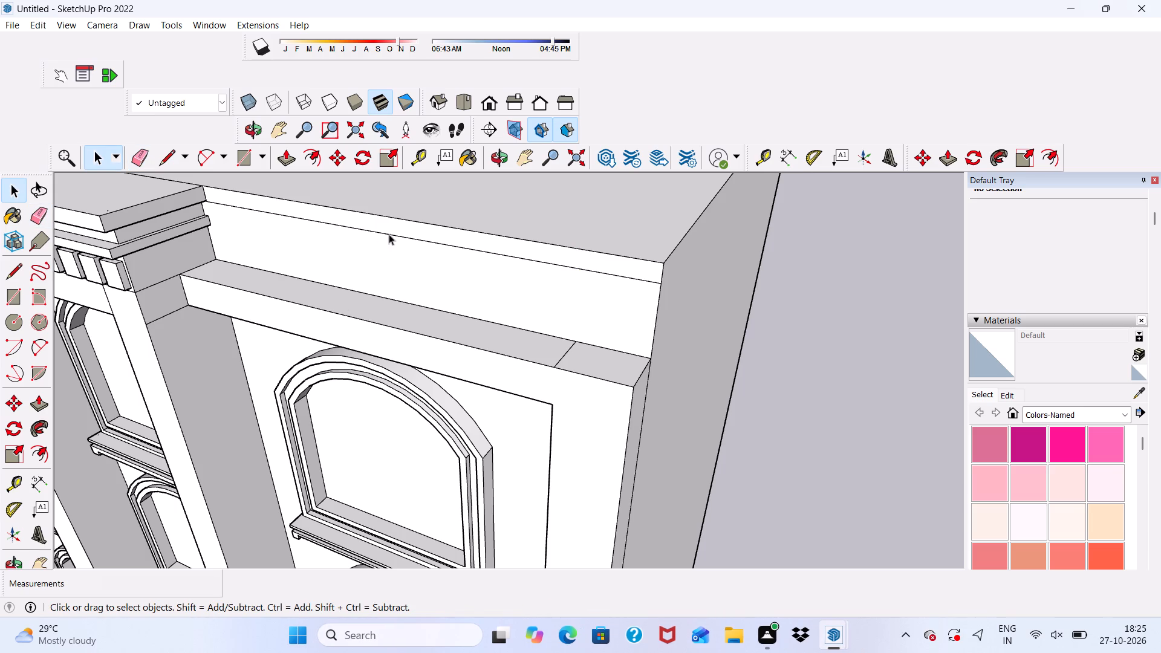
Draw a rectangle about 17' 9" by 5" across the right-hand parapet, from the lower cornice band to the building corner.
{"action": "left_click", "coordinate": [241, 158]}
{"action": "scroll", "coordinate": [203, 234], "scroll_direction": "up", "scroll_amount": 2}
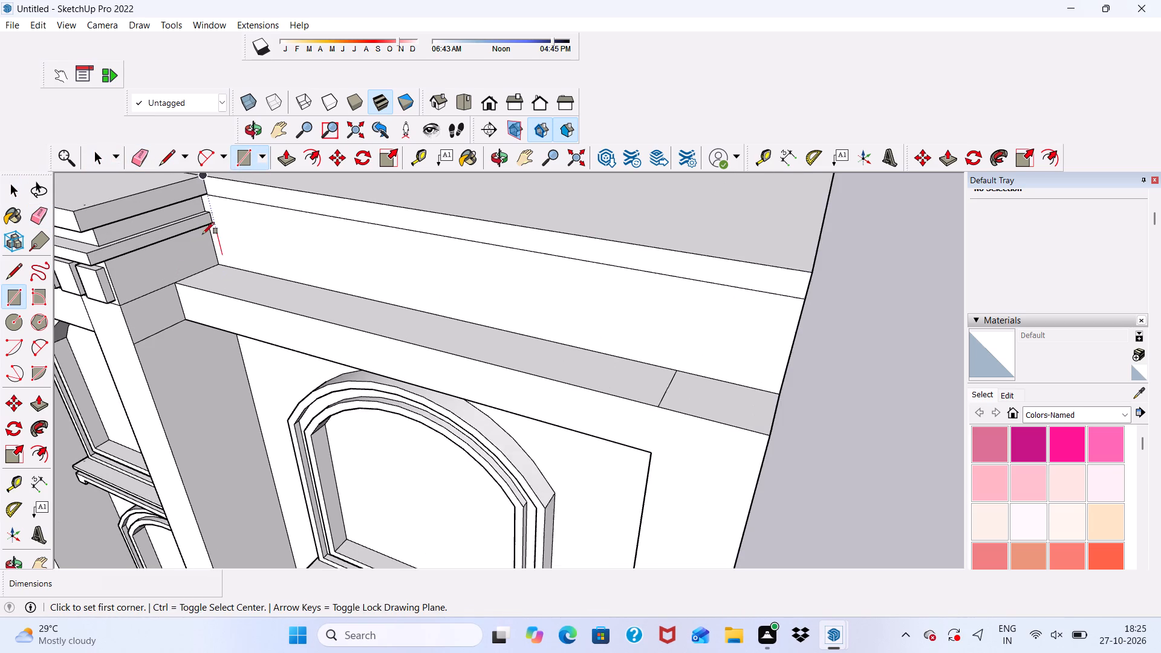
{"action": "scroll", "coordinate": [215, 217], "scroll_direction": "up", "scroll_amount": 11}
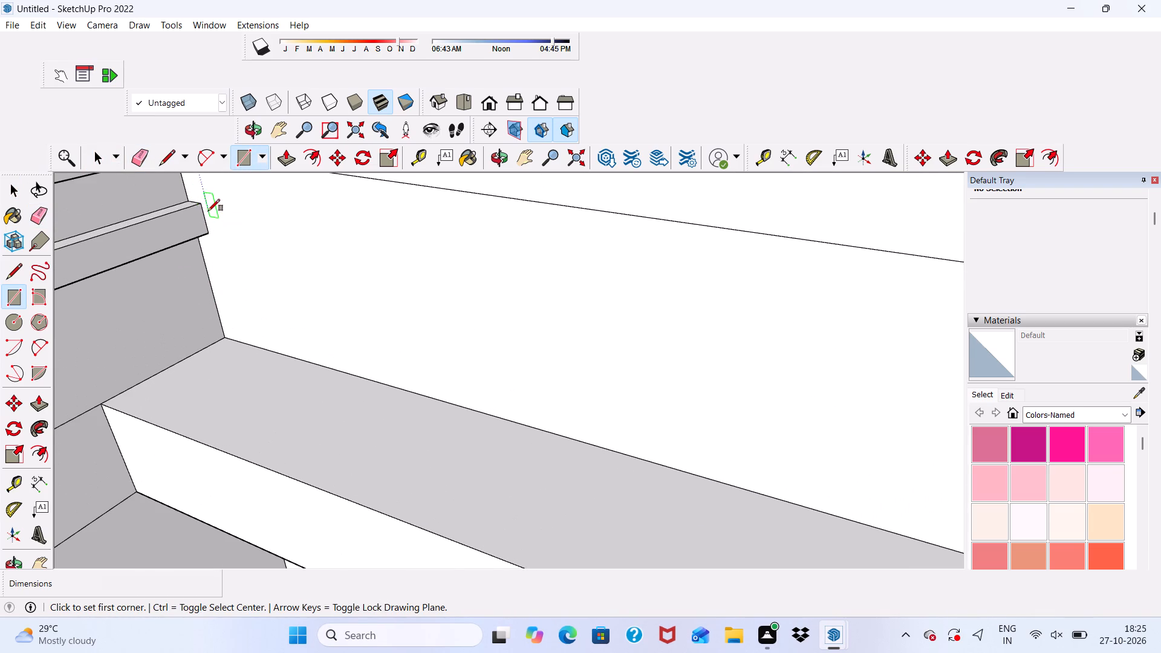
{"action": "left_click", "coordinate": [200, 206]}
{"action": "scroll", "coordinate": [218, 234], "scroll_direction": "down", "scroll_amount": 4}
{"action": "scroll", "coordinate": [275, 275], "scroll_direction": "down", "scroll_amount": 5}
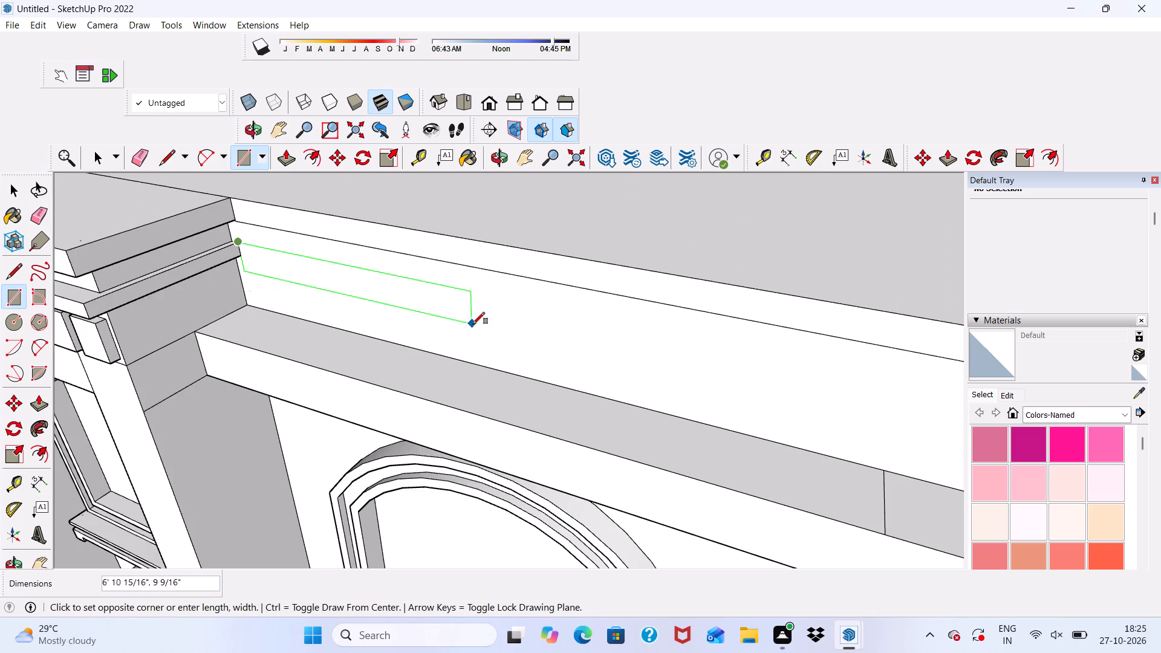
{"action": "scroll", "coordinate": [414, 307], "scroll_direction": "down", "scroll_amount": 8}
{"action": "middle_click_drag", "start_coordinate": [546, 371], "coordinate": [611, 305]}
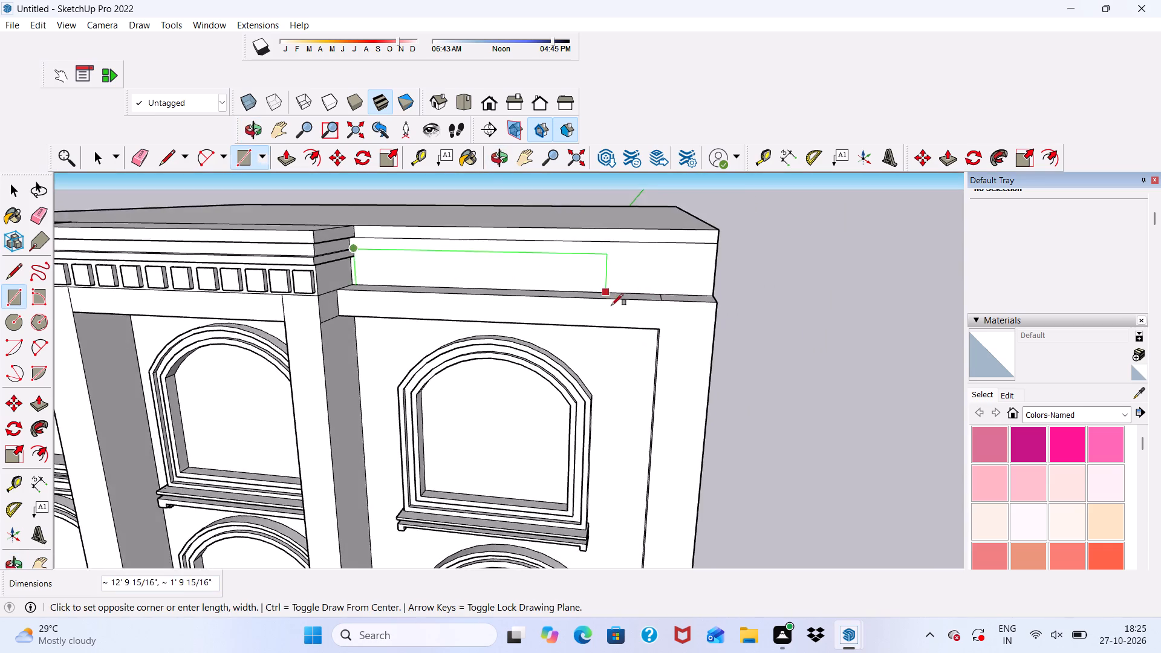
{"action": "scroll", "coordinate": [610, 305], "scroll_direction": "up", "scroll_amount": 3}
{"action": "scroll", "coordinate": [688, 273], "scroll_direction": "up", "scroll_amount": 2}
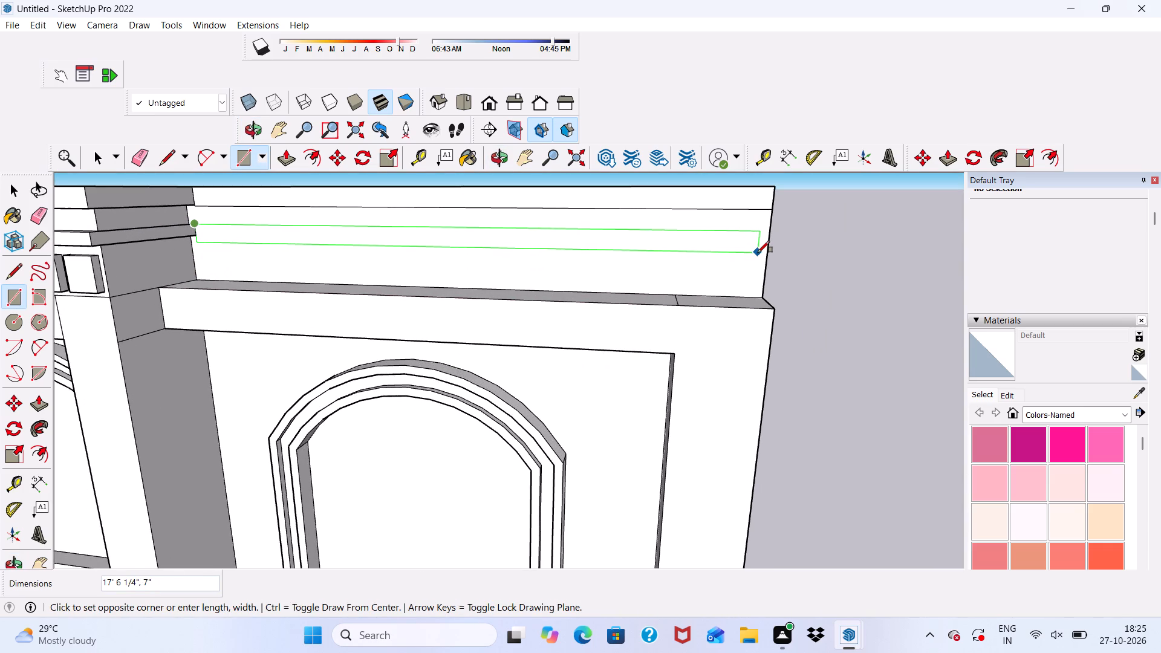
{"action": "scroll", "coordinate": [758, 253], "scroll_direction": "up", "scroll_amount": 2}
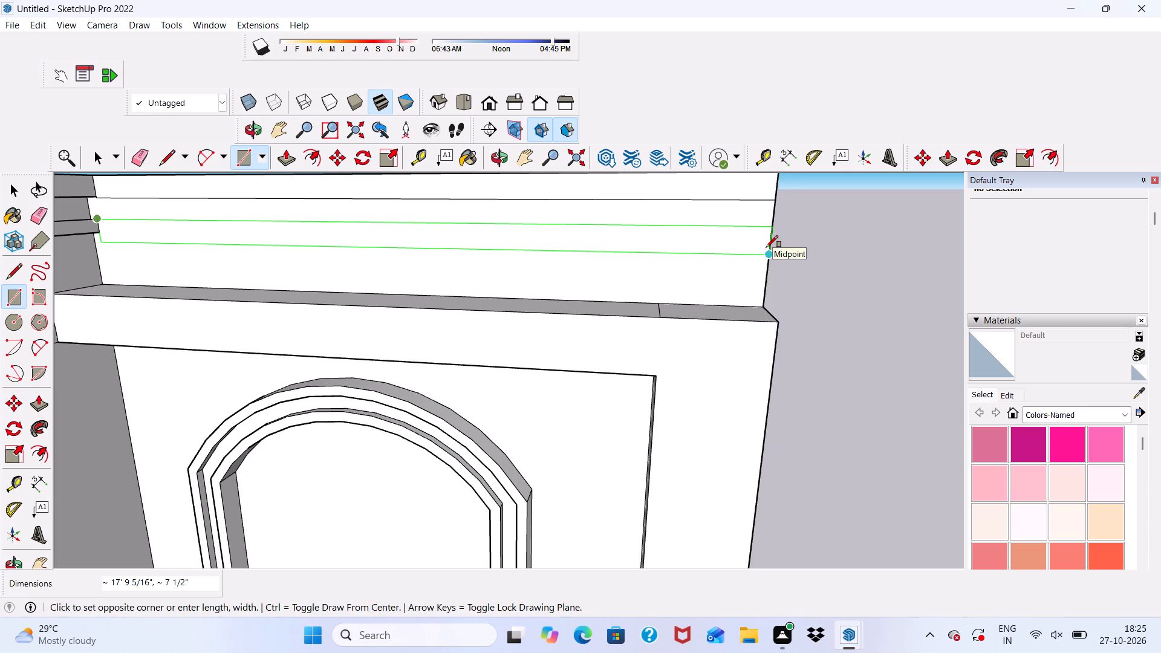
{"action": "scroll", "coordinate": [784, 227], "scroll_direction": "up", "scroll_amount": 1}
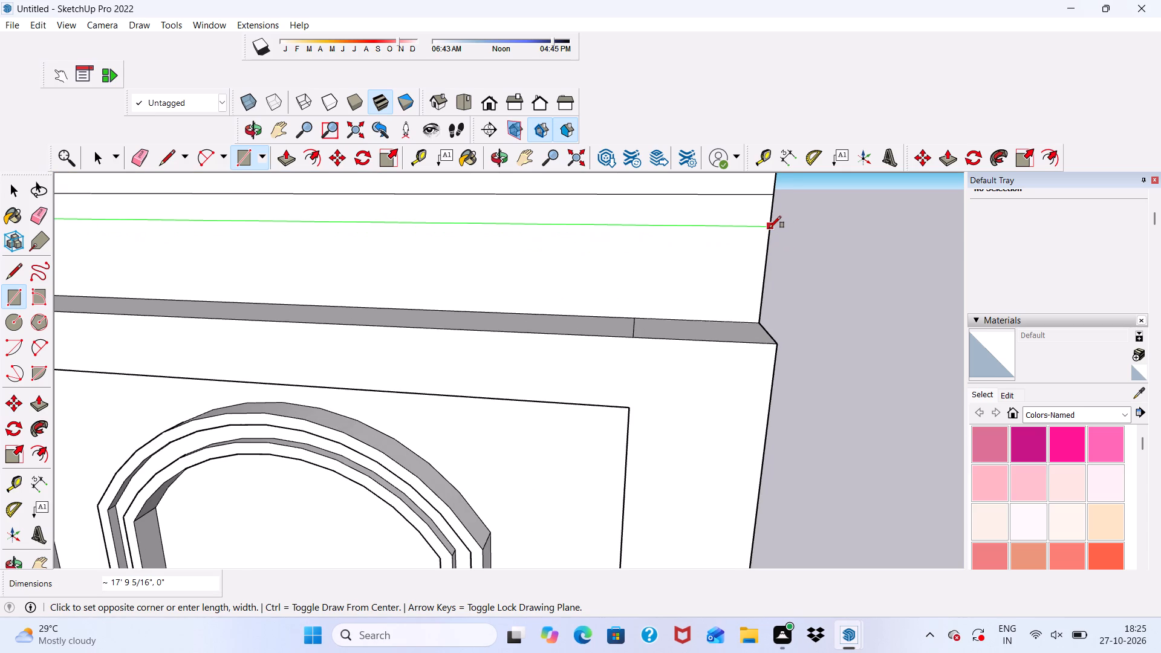
{"action": "left_click", "coordinate": [769, 228]}
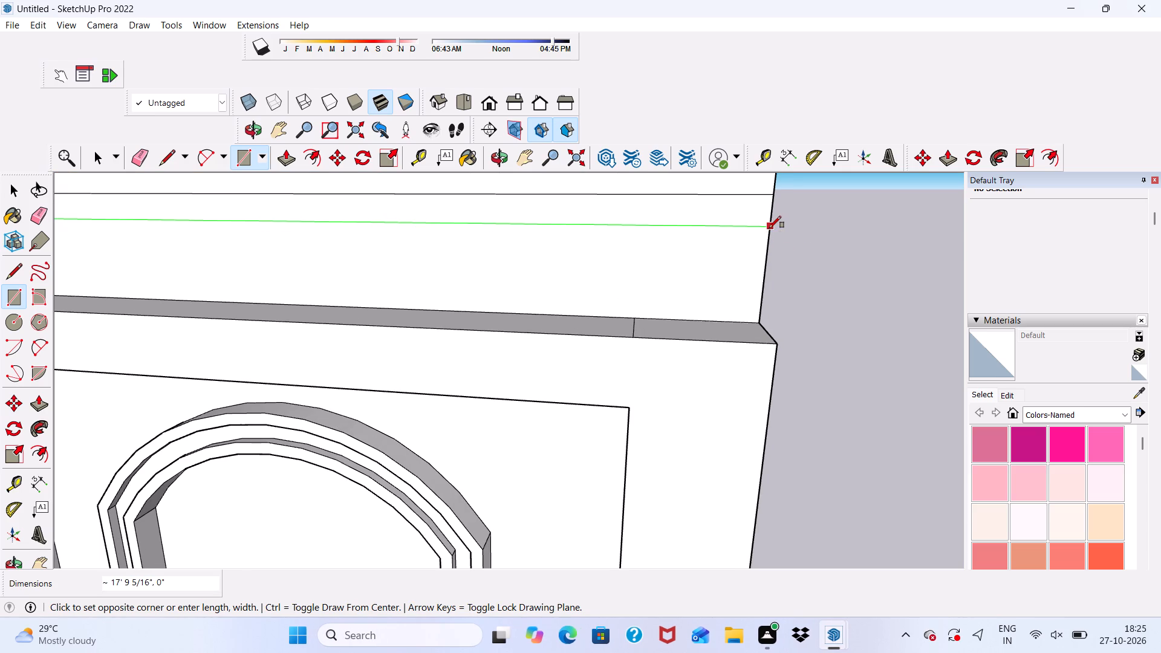
{"action": "scroll", "coordinate": [695, 212], "scroll_direction": "down", "scroll_amount": 6}
{"action": "scroll", "coordinate": [729, 230], "scroll_direction": "up", "scroll_amount": 3}
{"action": "scroll", "coordinate": [729, 234], "scroll_direction": "down", "scroll_amount": 1}
{"action": "scroll", "coordinate": [729, 242], "scroll_direction": "up", "scroll_amount": 4}
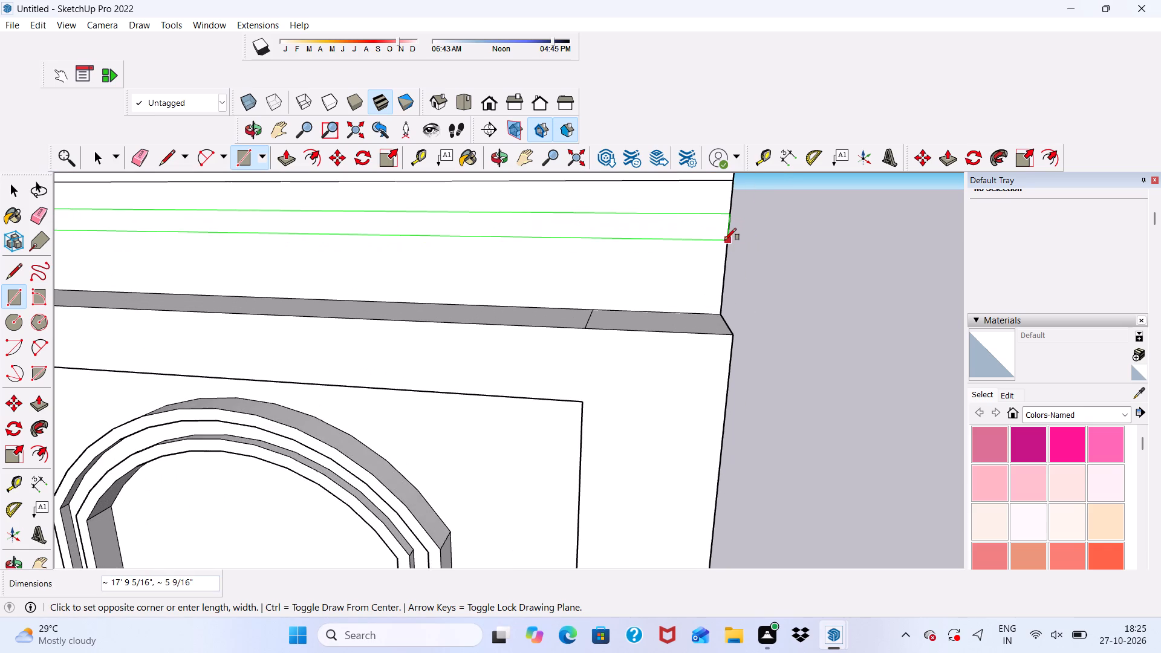
{"action": "left_click", "coordinate": [724, 238]}
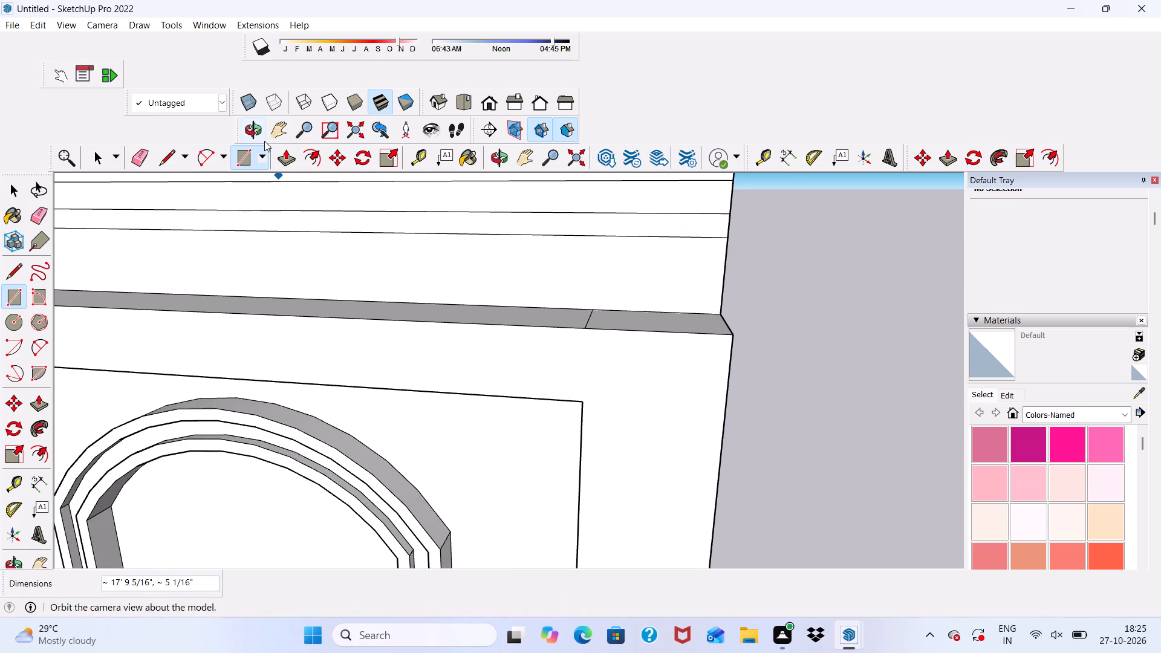
Push/Pull the right-hand parapet's lower strip outward by 3".
{"action": "left_click", "coordinate": [281, 152]}
{"action": "scroll", "coordinate": [386, 241], "scroll_direction": "down", "scroll_amount": 3}
{"action": "scroll", "coordinate": [527, 220], "scroll_direction": "up", "scroll_amount": 5}
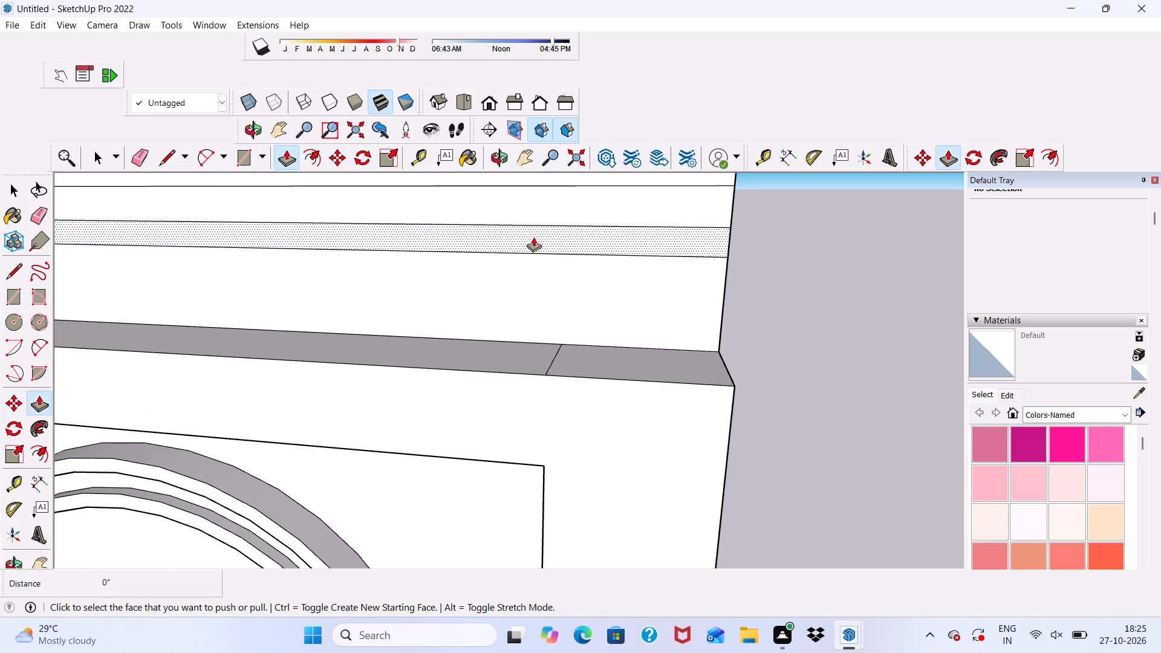
{"action": "left_click", "coordinate": [533, 237]}
{"action": "key", "text": "1"}
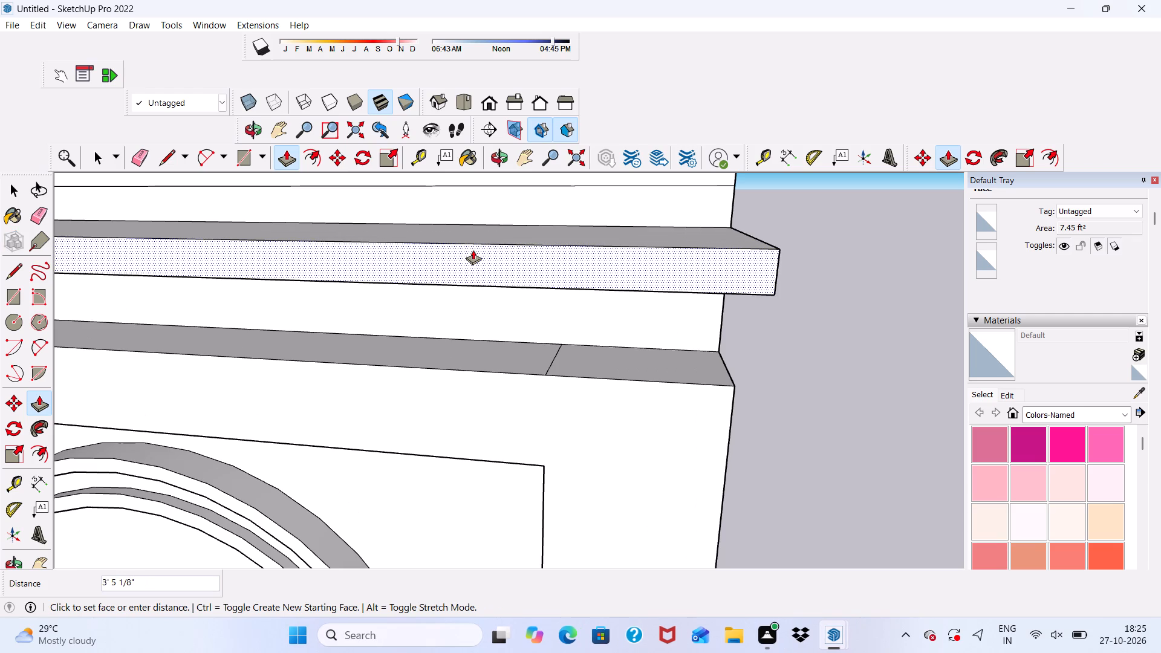
{"action": "key", "text": "BackSpace"}
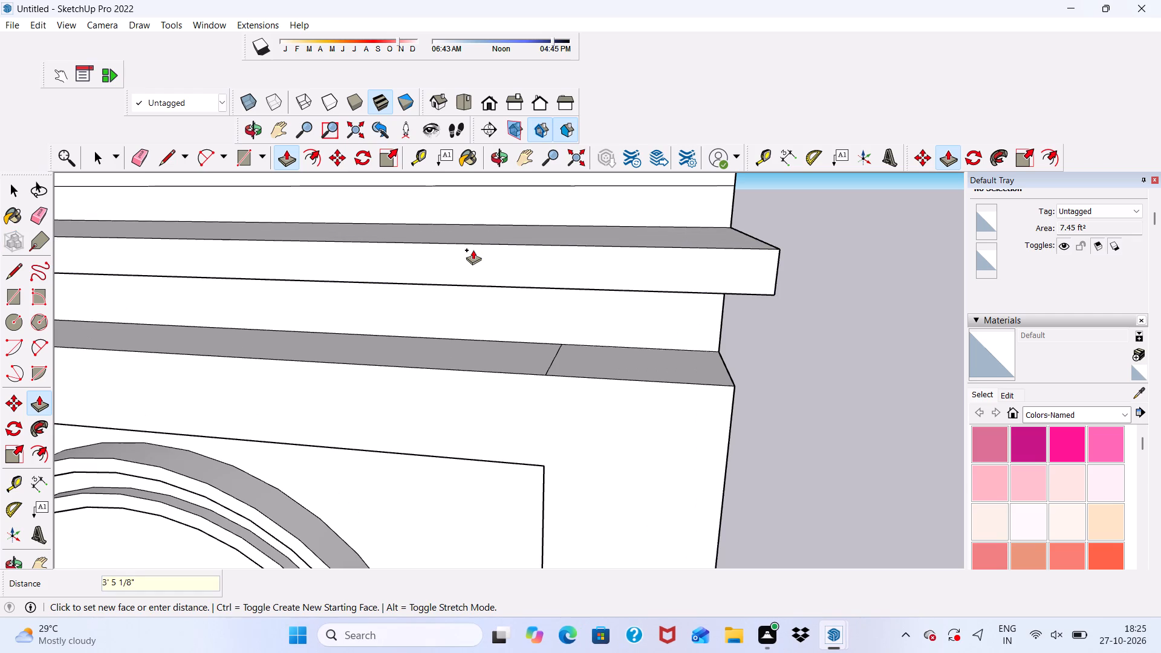
{"action": "key", "text": "3"}
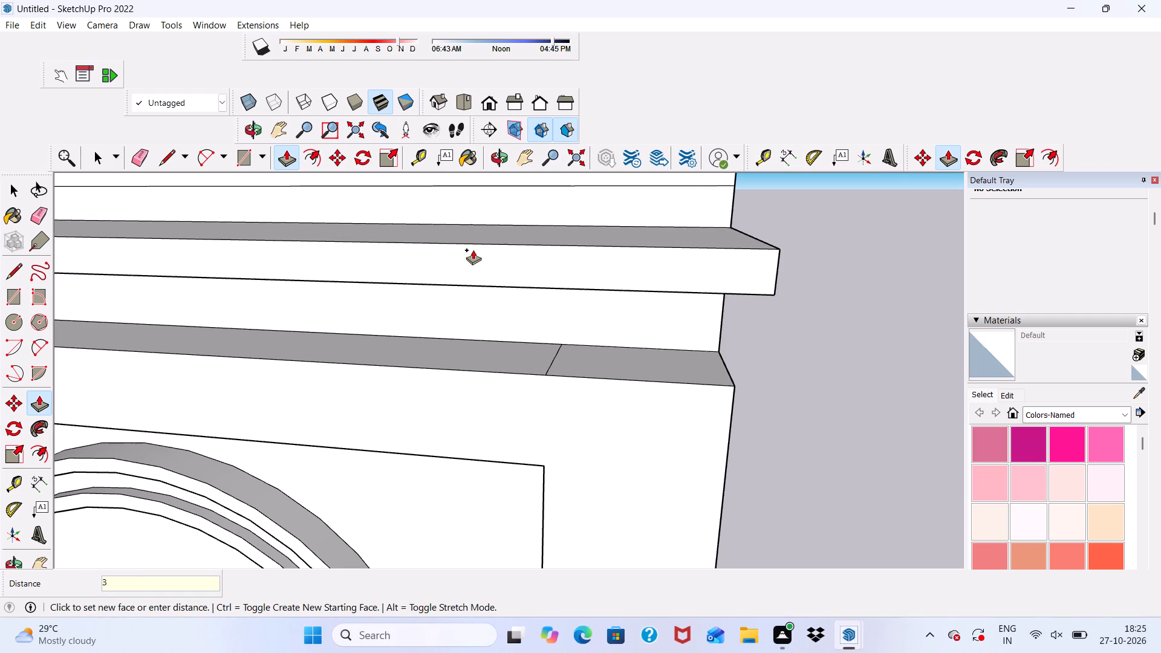
{"action": "key", "text": "shift+quotedbl"}
{"action": "key", "text": "Return"}
{"action": "scroll", "coordinate": [431, 268], "scroll_direction": "down", "scroll_amount": 6}
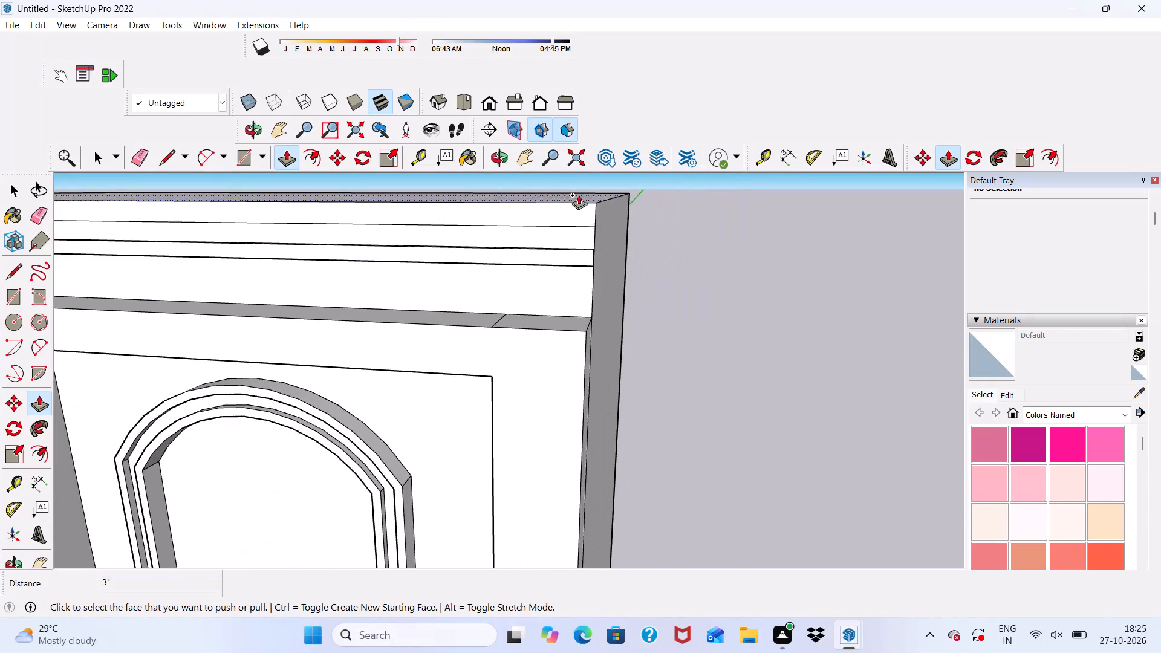
Push/Pull the right-hand parapet's top strip outward by 3".
{"action": "scroll", "coordinate": [581, 205], "scroll_direction": "up", "scroll_amount": 6}
{"action": "middle_click_drag", "start_coordinate": [571, 241], "coordinate": [455, 302]}
{"action": "scroll", "coordinate": [509, 235], "scroll_direction": "up", "scroll_amount": 3}
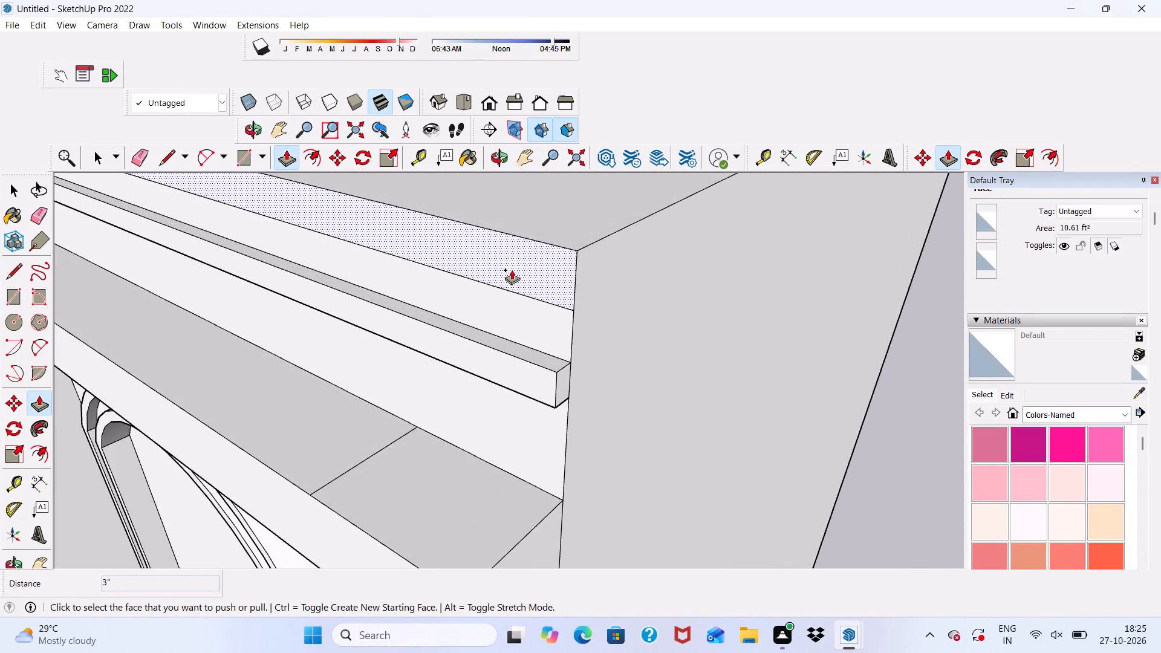
{"action": "left_click", "coordinate": [512, 270]}
{"action": "key", "text": "3"}
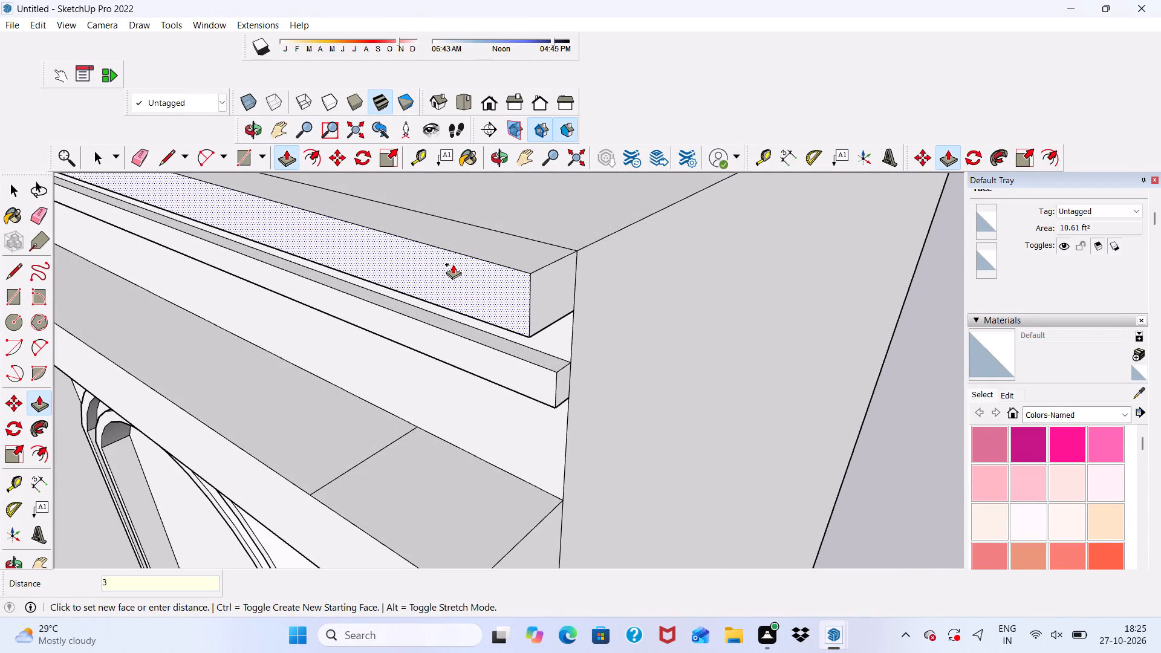
{"action": "key", "text": "shift+quotedbl"}
{"action": "key", "text": "Return"}
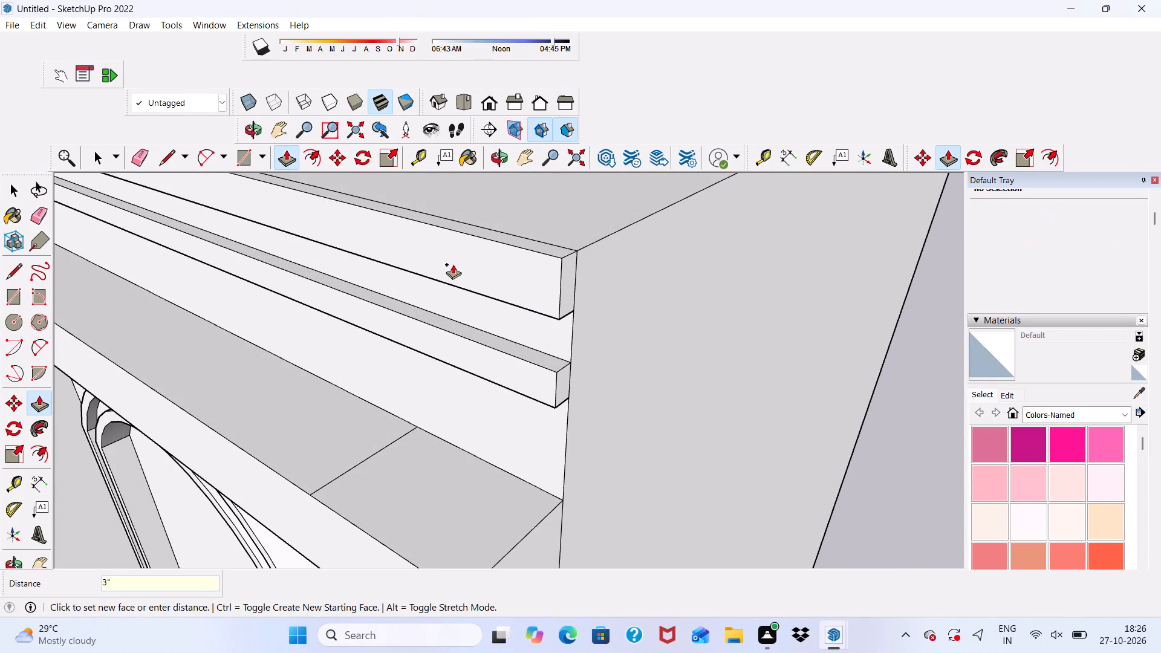
Push/Pull the end face of the right-hand parapet's top band about 2 1/4" beyond the building corner.
{"action": "scroll", "coordinate": [453, 264], "scroll_direction": "down", "scroll_amount": 10}
{"action": "middle_click_drag", "start_coordinate": [431, 320], "coordinate": [570, 333]}
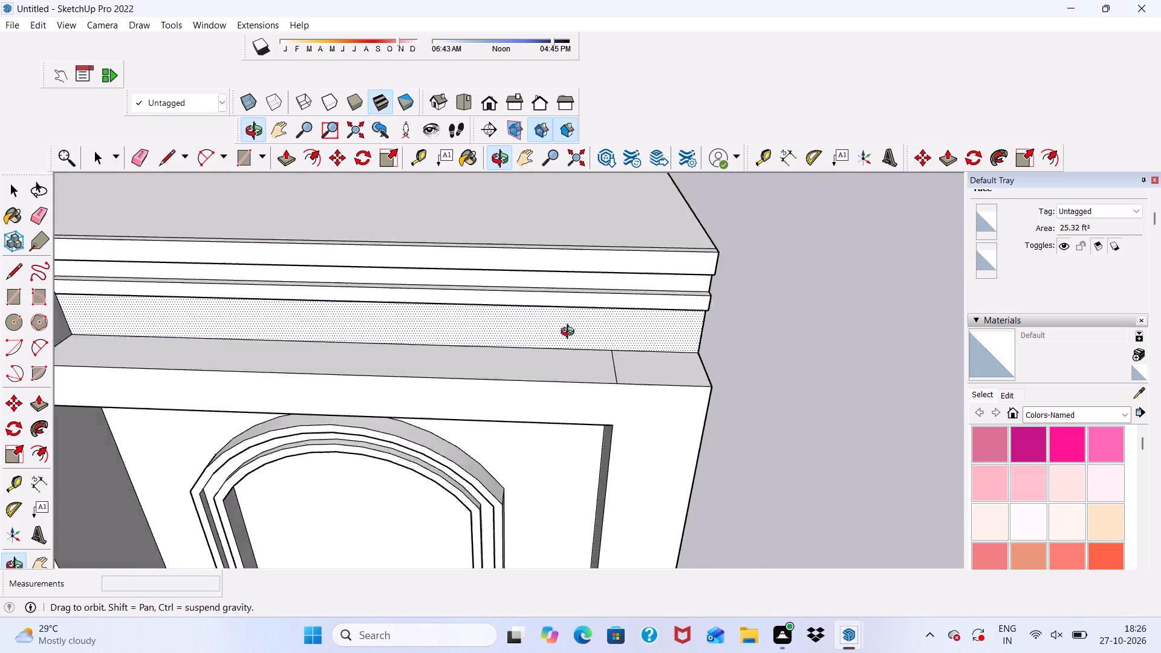
{"action": "middle_click_drag", "start_coordinate": [570, 333], "coordinate": [348, 324]}
{"action": "scroll", "coordinate": [342, 314], "scroll_direction": "up", "scroll_amount": 5}
{"action": "scroll", "coordinate": [331, 314], "scroll_direction": "down", "scroll_amount": 5}
{"action": "middle_click_drag", "start_coordinate": [250, 349], "coordinate": [587, 224]}
{"action": "scroll", "coordinate": [627, 230], "scroll_direction": "up", "scroll_amount": 1}
{"action": "scroll", "coordinate": [502, 296], "scroll_direction": "down", "scroll_amount": 6}
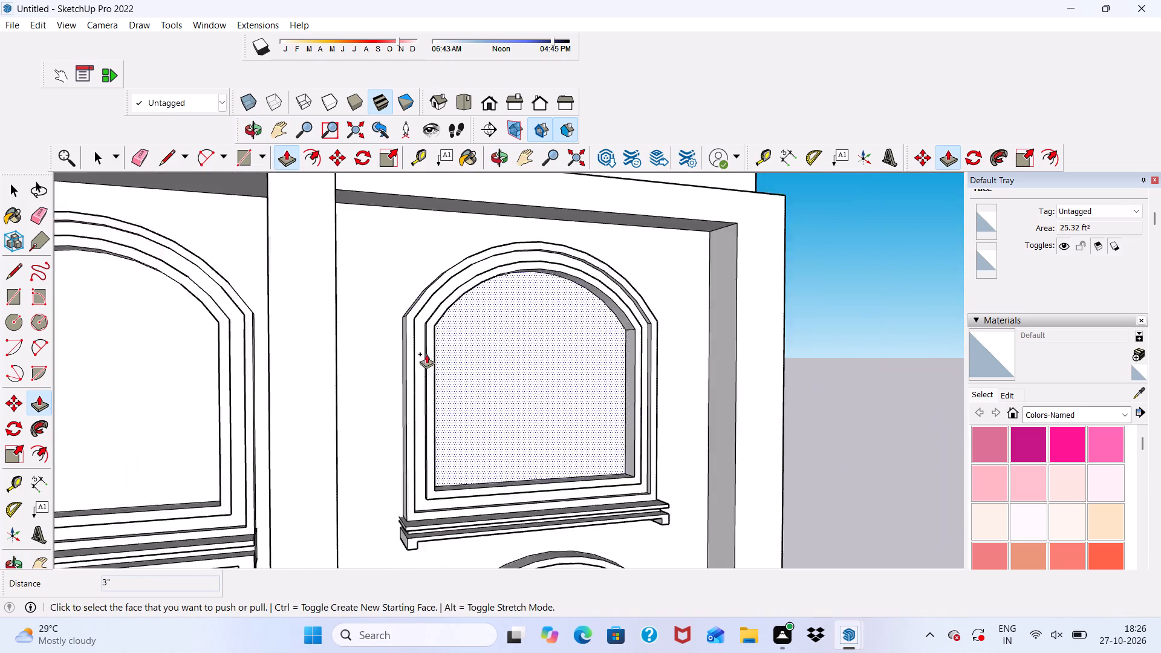
{"action": "scroll", "coordinate": [426, 354], "scroll_direction": "down", "scroll_amount": 7}
{"action": "middle_click_drag", "start_coordinate": [476, 333], "coordinate": [101, 401]}
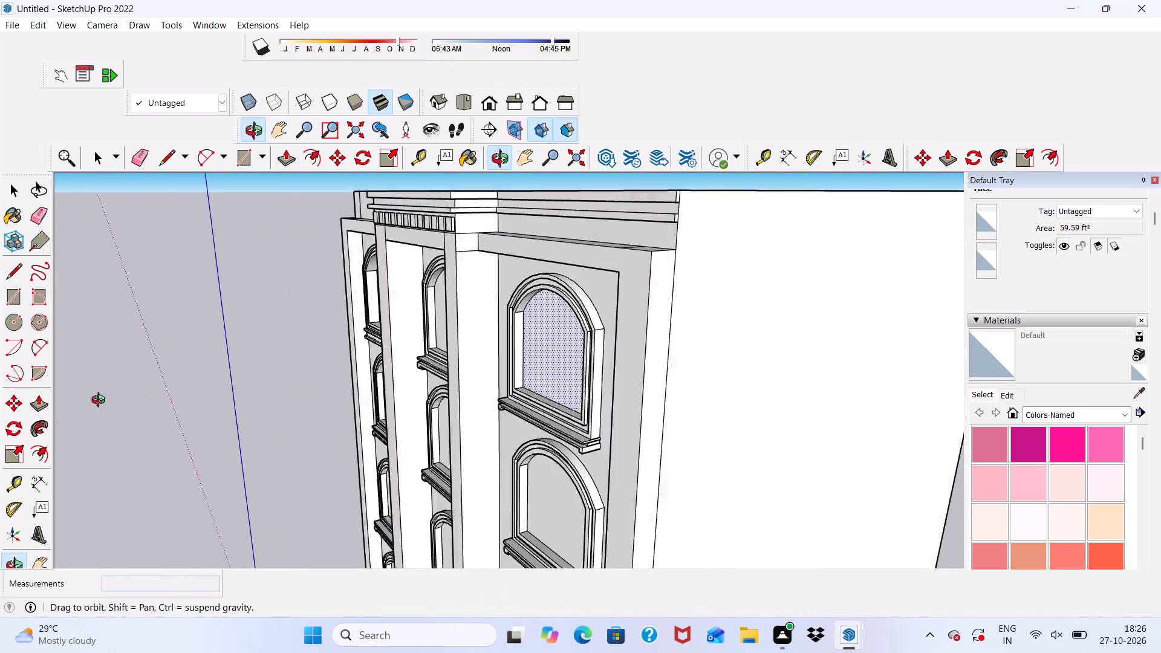
{"action": "middle_click_drag", "start_coordinate": [101, 401], "coordinate": [86, 403]}
{"action": "scroll", "coordinate": [550, 216], "scroll_direction": "up", "scroll_amount": 5}
{"action": "scroll", "coordinate": [706, 193], "scroll_direction": "up", "scroll_amount": 11}
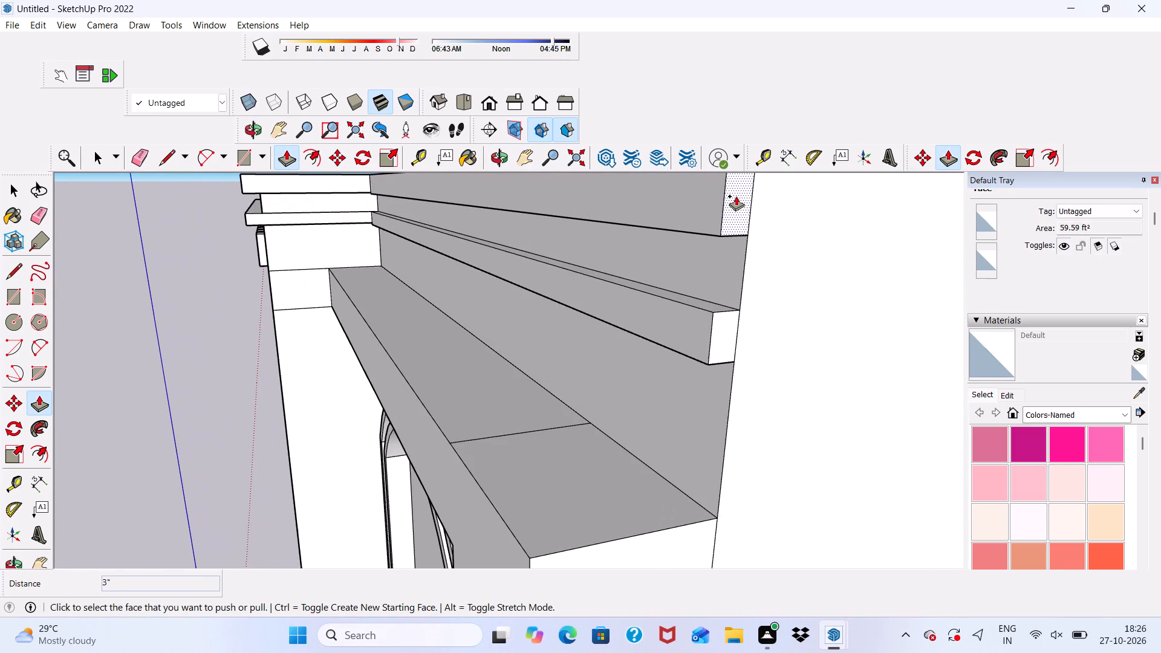
{"action": "left_click", "coordinate": [736, 196]}
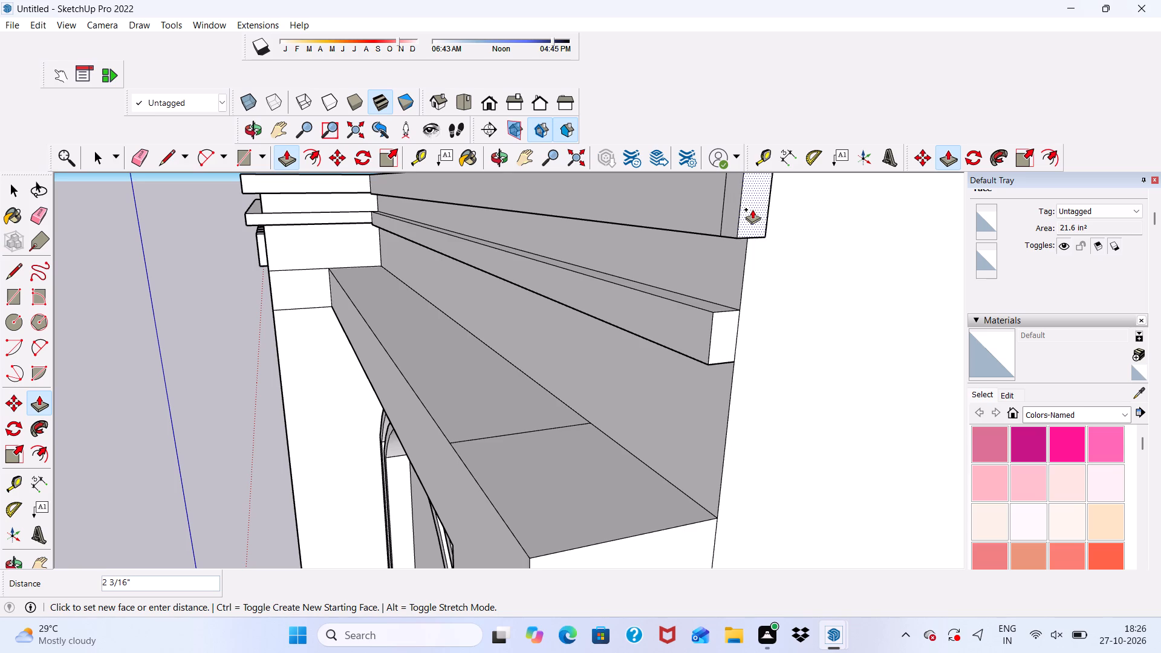
{"action": "middle_click_drag", "start_coordinate": [752, 232], "coordinate": [525, 333]}
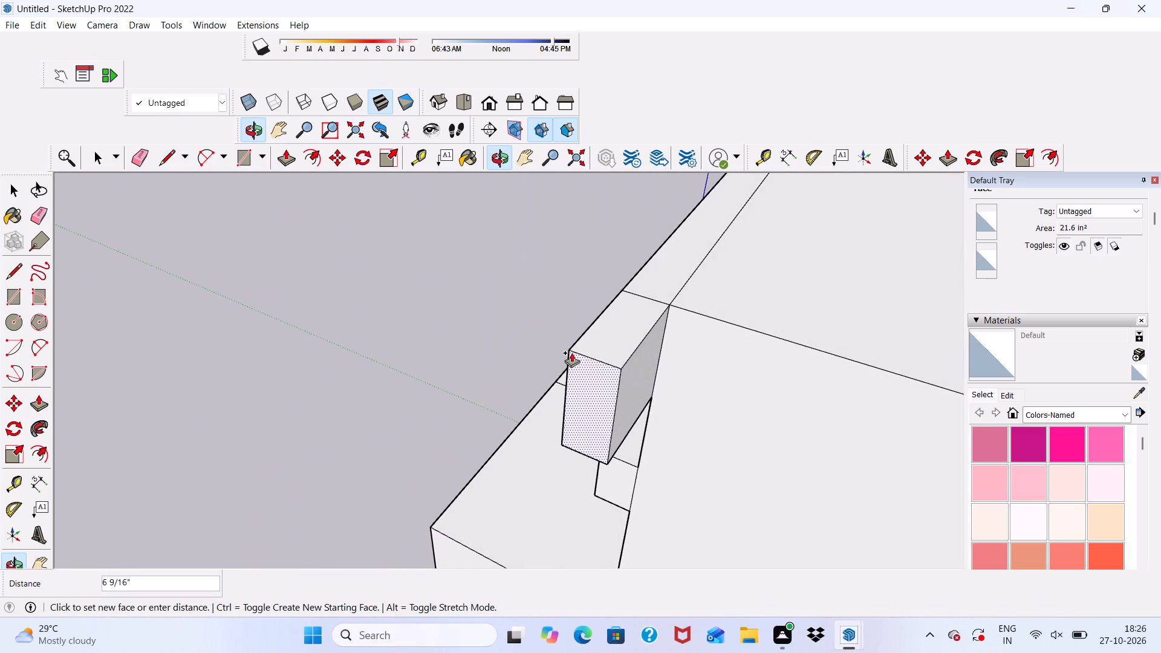
{"action": "scroll", "coordinate": [621, 361], "scroll_direction": "up", "scroll_amount": 5}
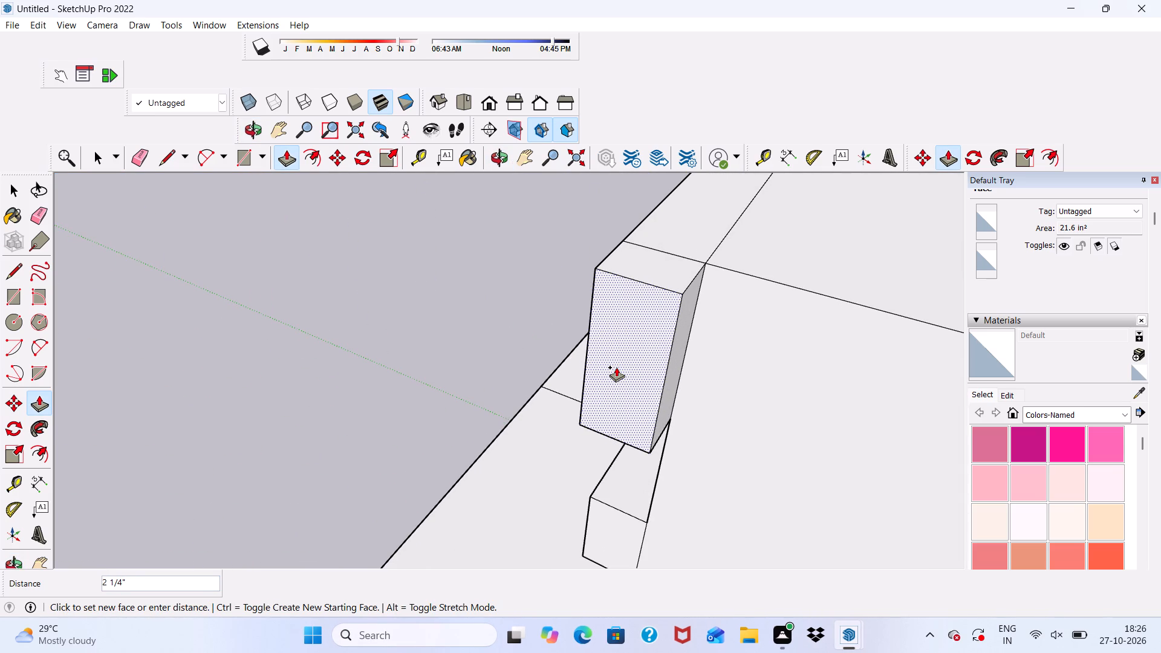
{"action": "left_click", "coordinate": [616, 367]}
Push/Pull the inner side of the top band's extension back along the building's side wall by about 6 7/8".
{"action": "scroll", "coordinate": [733, 348], "scroll_direction": "up", "scroll_amount": 10}
{"action": "left_click", "coordinate": [642, 321]}
{"action": "scroll", "coordinate": [652, 325], "scroll_direction": "down", "scroll_amount": 3}
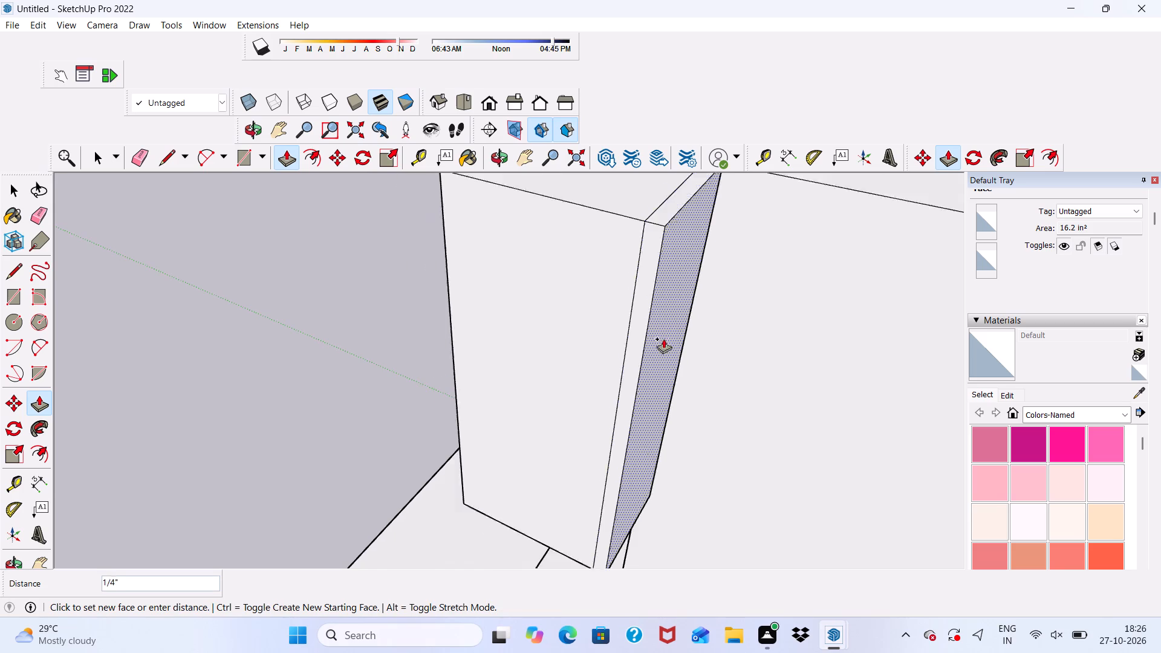
{"action": "scroll", "coordinate": [663, 339], "scroll_direction": "down", "scroll_amount": 2}
{"action": "scroll", "coordinate": [592, 267], "scroll_direction": "down", "scroll_amount": 6}
{"action": "scroll", "coordinate": [448, 249], "scroll_direction": "down", "scroll_amount": 4}
{"action": "scroll", "coordinate": [664, 307], "scroll_direction": "up", "scroll_amount": 2}
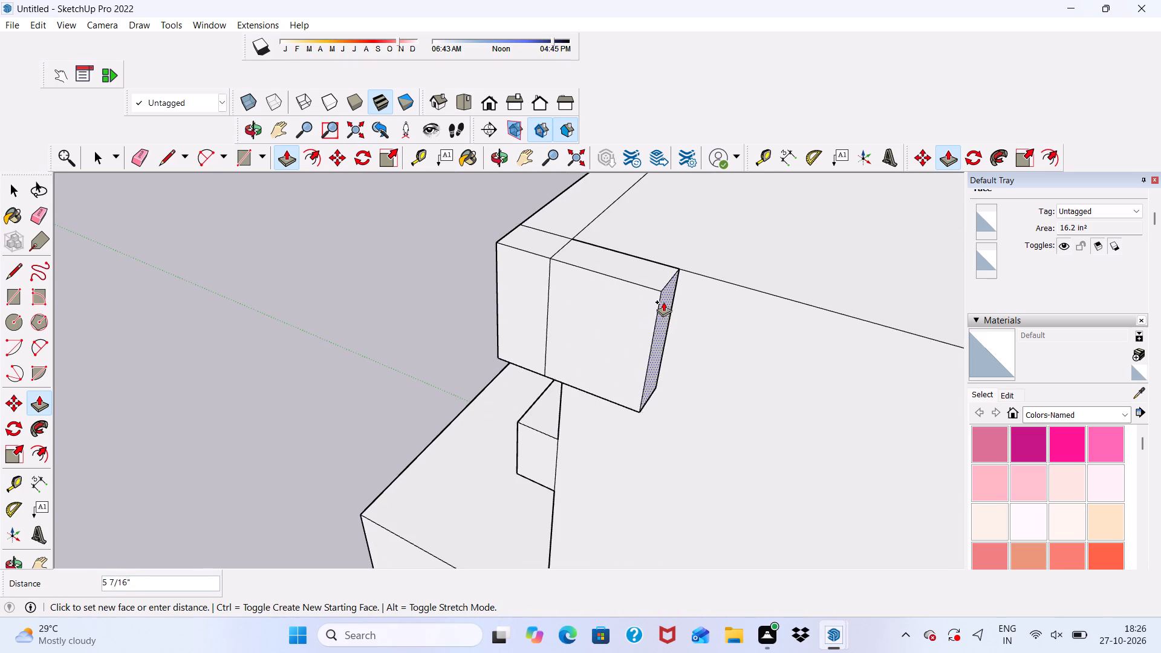
{"action": "scroll", "coordinate": [663, 302], "scroll_direction": "up", "scroll_amount": 4}
{"action": "left_click", "coordinate": [740, 253]}
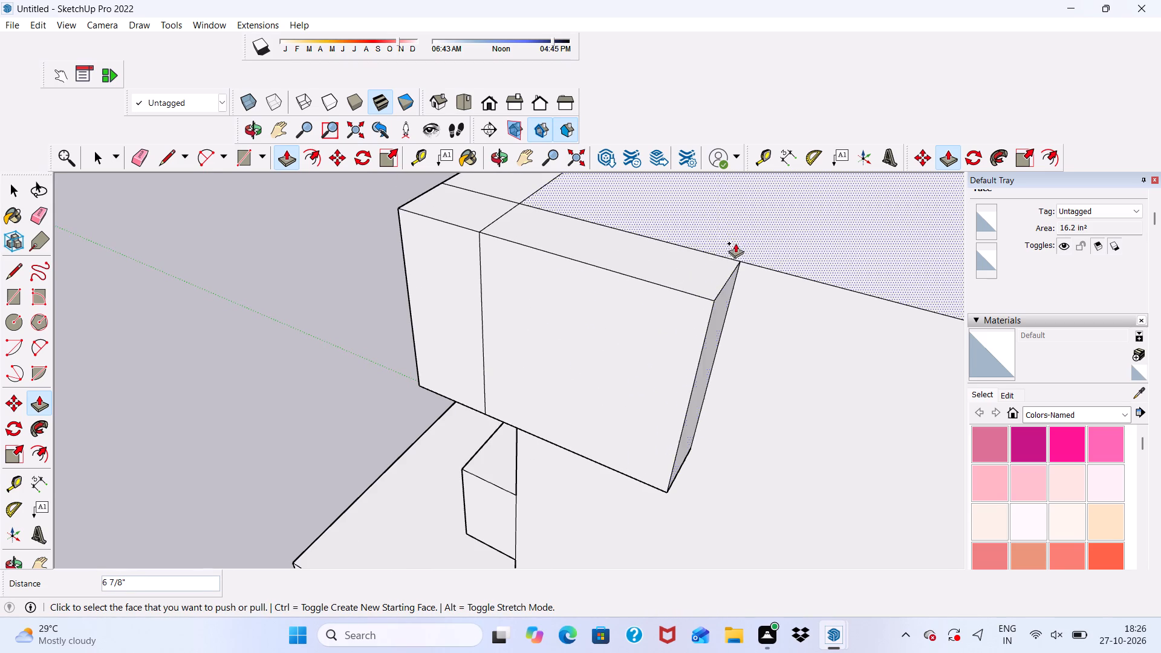
Push/Pull the end face of the right-hand parapet's lower band about 1 3/4" beyond the building corner.
{"action": "scroll", "coordinate": [718, 233], "scroll_direction": "down", "scroll_amount": 4}
{"action": "scroll", "coordinate": [636, 377], "scroll_direction": "up", "scroll_amount": 5}
{"action": "scroll", "coordinate": [590, 395], "scroll_direction": "up", "scroll_amount": 5}
{"action": "scroll", "coordinate": [449, 320], "scroll_direction": "down", "scroll_amount": 6}
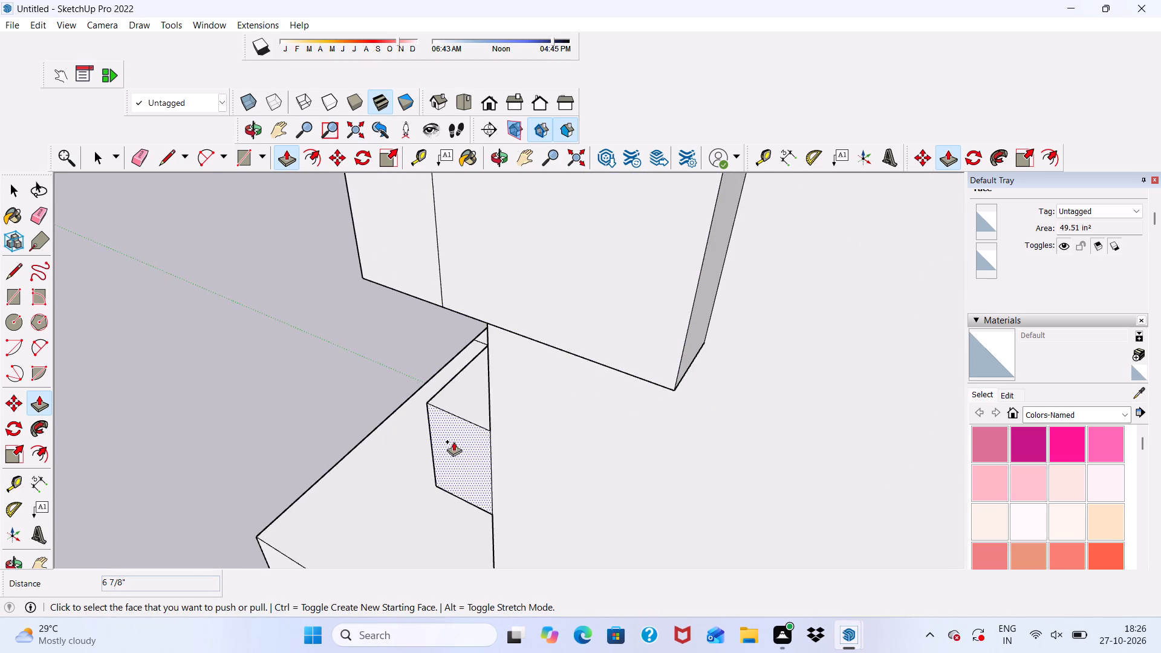
{"action": "scroll", "coordinate": [453, 442], "scroll_direction": "up", "scroll_amount": 12}
{"action": "left_click", "coordinate": [478, 430]}
{"action": "scroll", "coordinate": [406, 418], "scroll_direction": "down", "scroll_amount": 9}
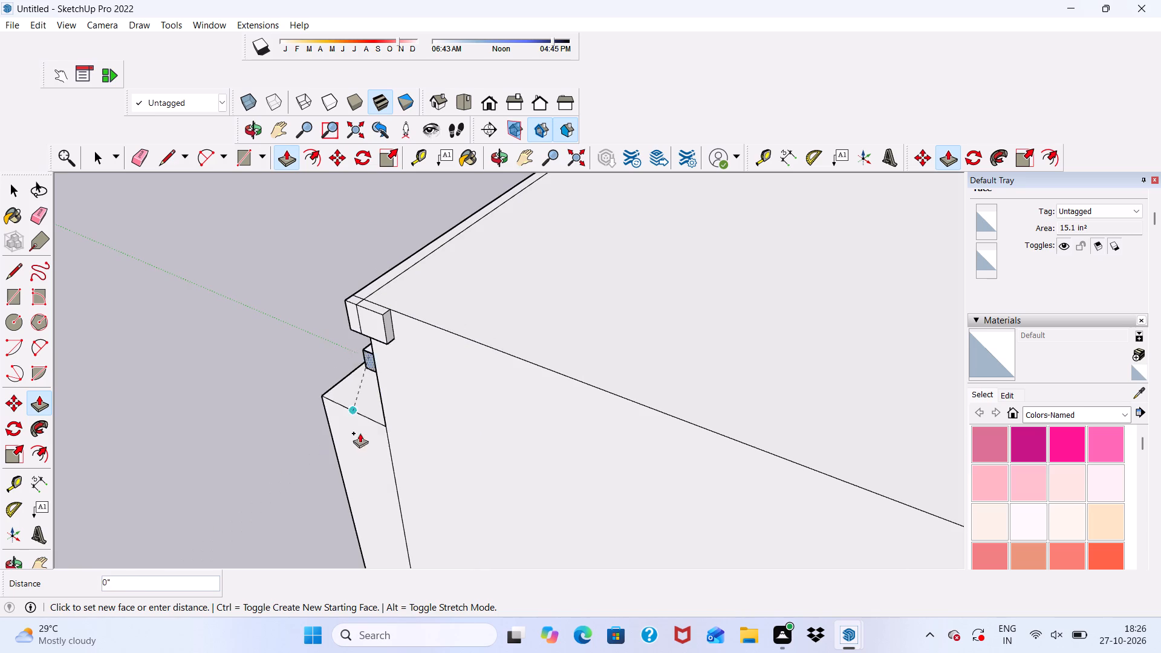
{"action": "scroll", "coordinate": [346, 384], "scroll_direction": "up", "scroll_amount": 5}
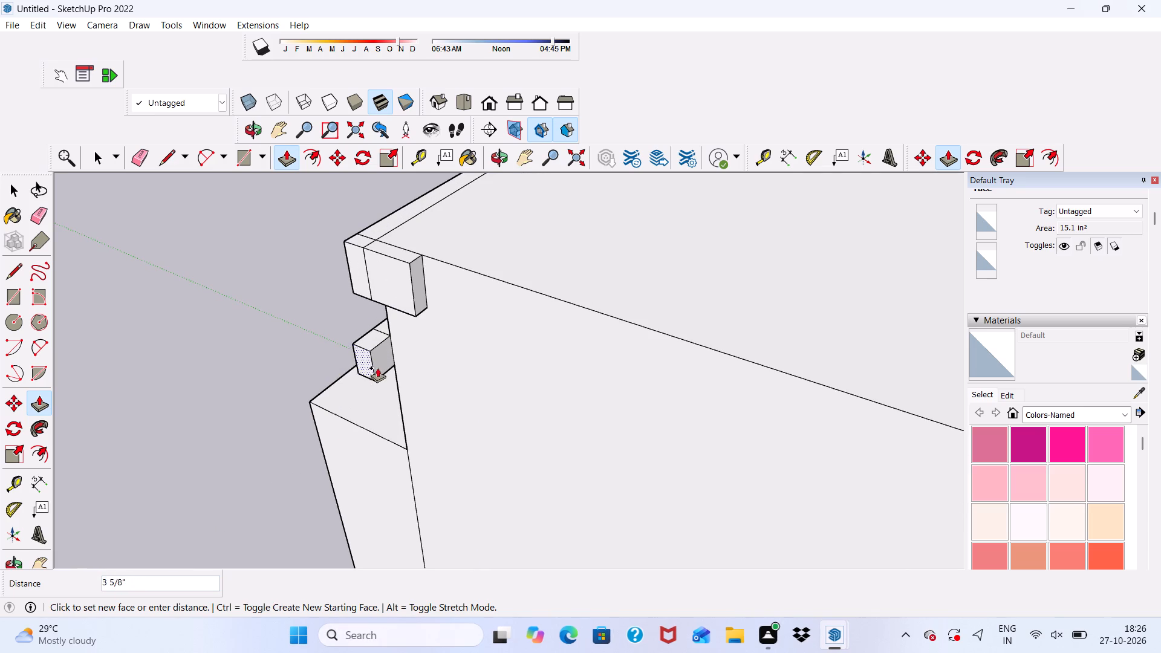
{"action": "scroll", "coordinate": [377, 368], "scroll_direction": "up", "scroll_amount": 4}
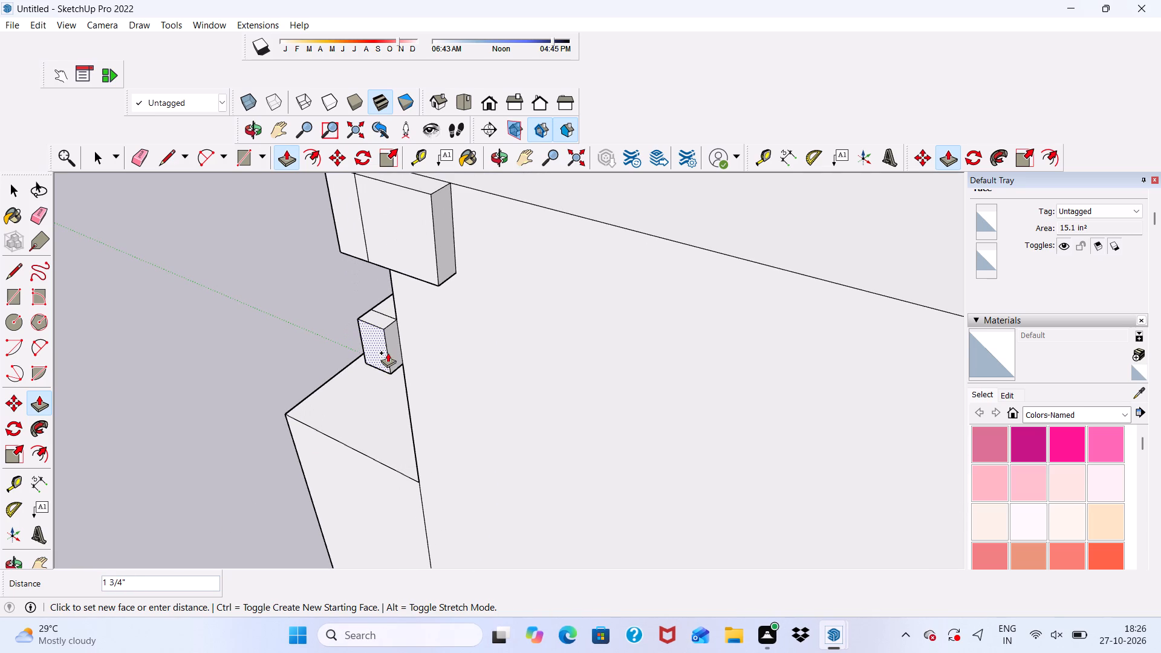
{"action": "left_click", "coordinate": [388, 351]}
Push/Pull the lower band's extension back along the side wall by 6 7/8", matching the top band's return.
{"action": "scroll", "coordinate": [401, 342], "scroll_direction": "up", "scroll_amount": 9}
{"action": "left_click", "coordinate": [389, 342]}
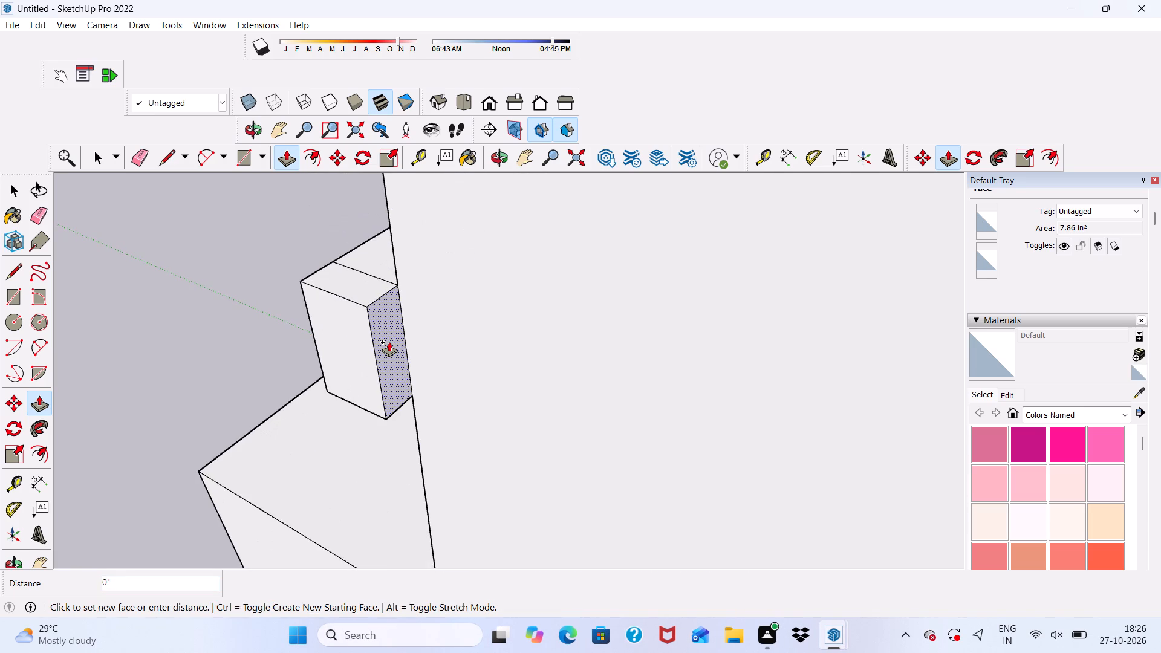
{"action": "scroll", "coordinate": [406, 343], "scroll_direction": "down", "scroll_amount": 6}
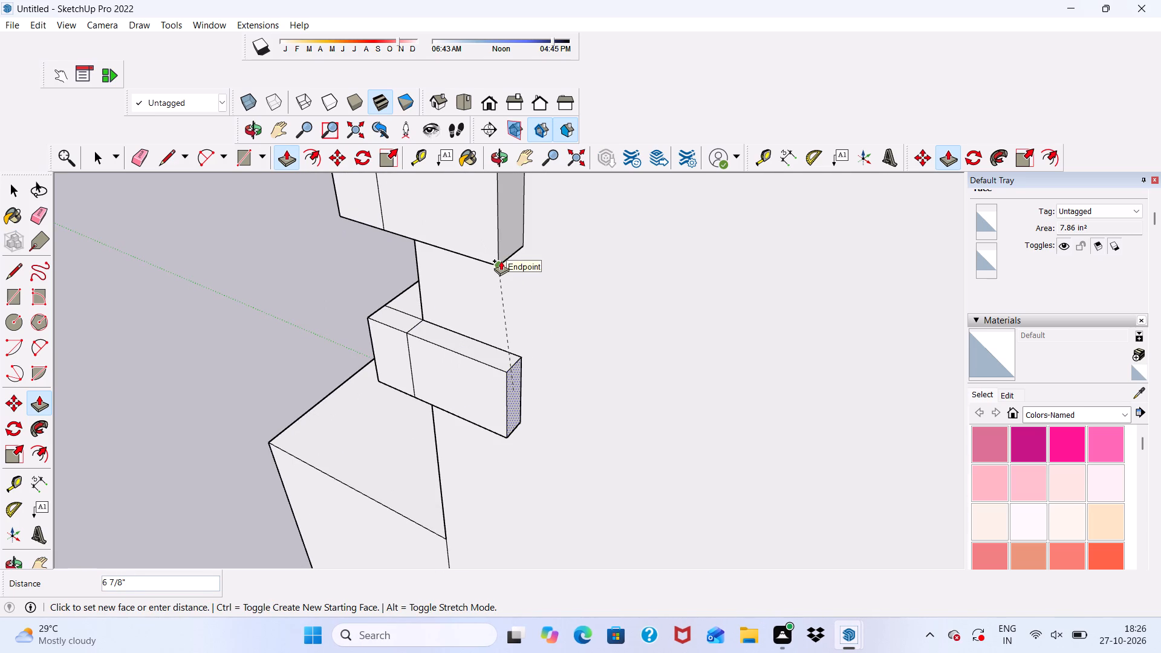
{"action": "left_click", "coordinate": [501, 261]}
Erase the seam lines at the lower band's corner on its top, front, end and underside faces.
{"action": "scroll", "coordinate": [436, 338], "scroll_direction": "down", "scroll_amount": 3}
{"action": "middle_click_drag", "start_coordinate": [425, 360], "coordinate": [634, 392]}
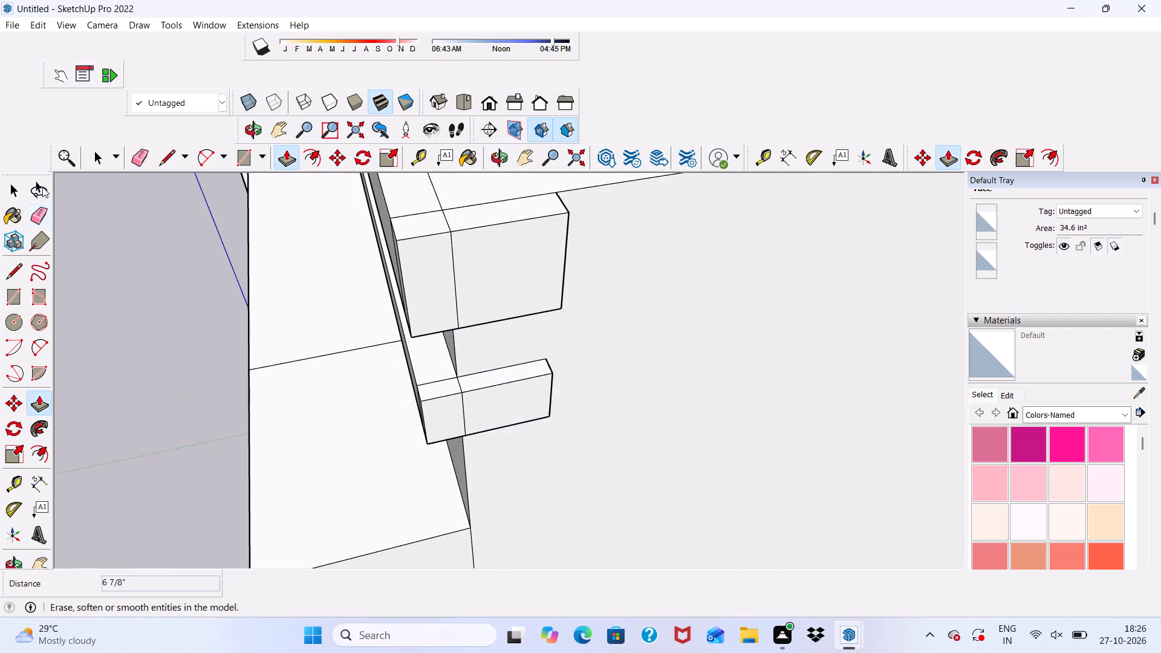
{"action": "left_click", "coordinate": [137, 161]}
{"action": "scroll", "coordinate": [332, 392], "scroll_direction": "up", "scroll_amount": 4}
{"action": "scroll", "coordinate": [448, 372], "scroll_direction": "up", "scroll_amount": 1}
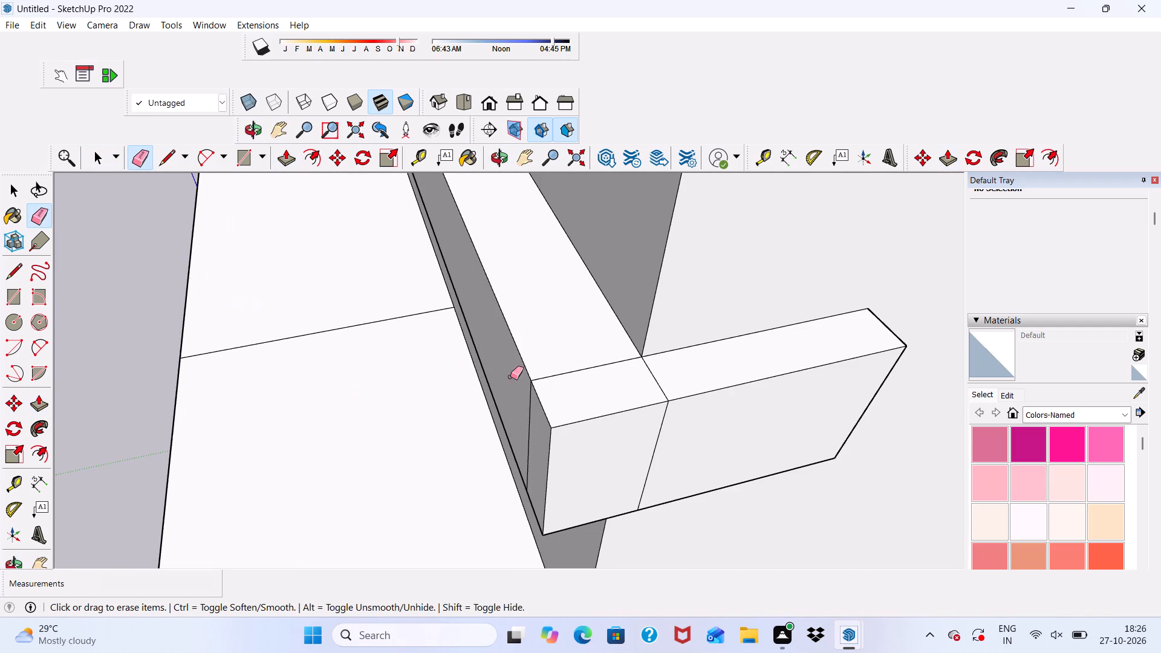
{"action": "left_click_drag", "start_coordinate": [544, 367], "coordinate": [550, 373]}
{"action": "left_click", "coordinate": [552, 376]}
{"action": "left_click_drag", "start_coordinate": [644, 379], "coordinate": [674, 363]}
{"action": "left_click_drag", "start_coordinate": [651, 449], "coordinate": [664, 441]}
{"action": "left_click_drag", "start_coordinate": [521, 416], "coordinate": [527, 423]}
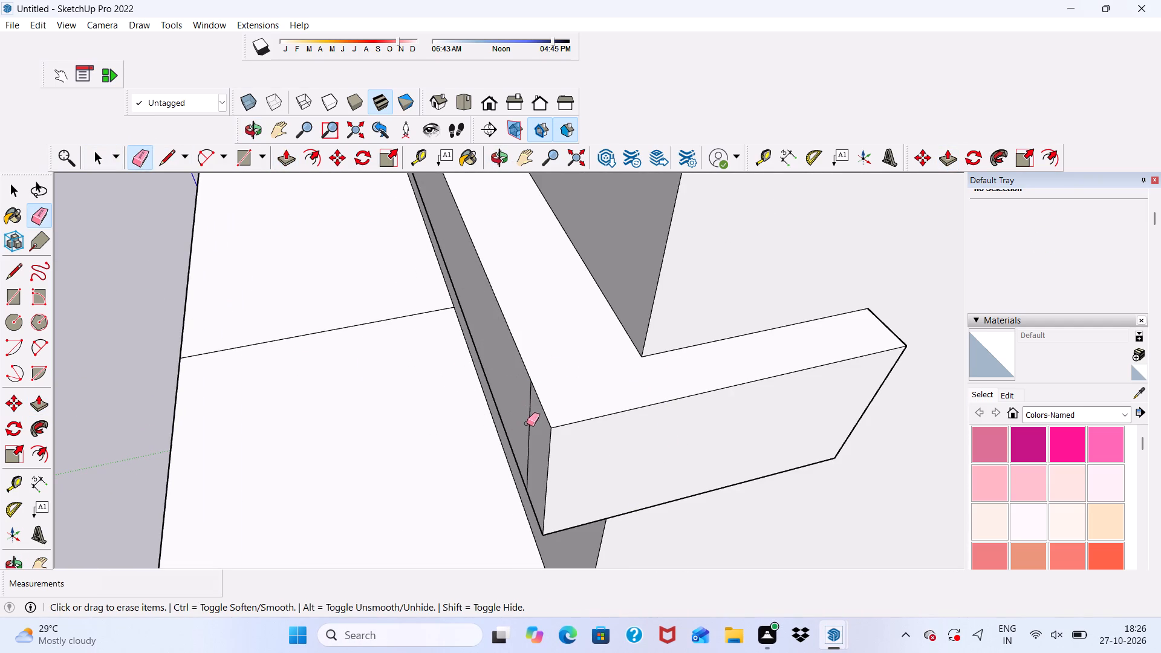
{"action": "left_click_drag", "start_coordinate": [527, 423], "coordinate": [532, 430]}
{"action": "scroll", "coordinate": [532, 431], "scroll_direction": "down", "scroll_amount": 3}
{"action": "middle_click_drag", "start_coordinate": [532, 431], "coordinate": [591, 52]}
{"action": "scroll", "coordinate": [599, 262], "scroll_direction": "up", "scroll_amount": 1}
{"action": "scroll", "coordinate": [599, 302], "scroll_direction": "down", "scroll_amount": 6}
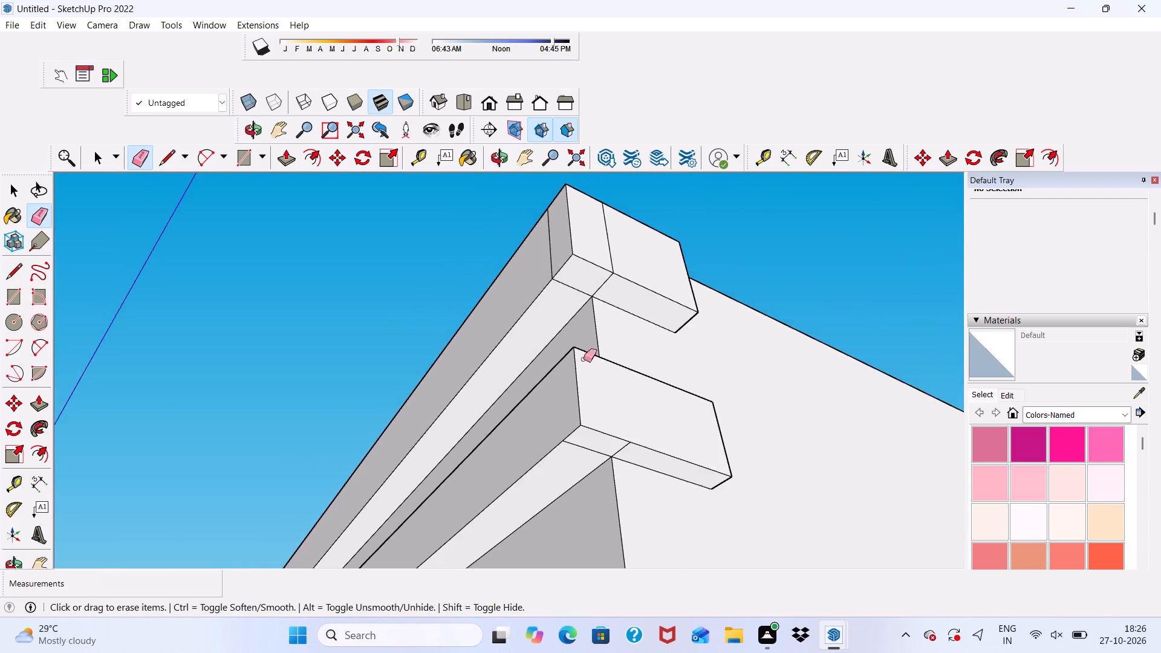
{"action": "scroll", "coordinate": [568, 305], "scroll_direction": "down", "scroll_amount": 4}
{"action": "scroll", "coordinate": [594, 438], "scroll_direction": "up", "scroll_amount": 11}
{"action": "left_click_drag", "start_coordinate": [578, 369], "coordinate": [563, 383]}
{"action": "left_click", "coordinate": [561, 384]}
{"action": "left_click_drag", "start_coordinate": [622, 372], "coordinate": [649, 382]}
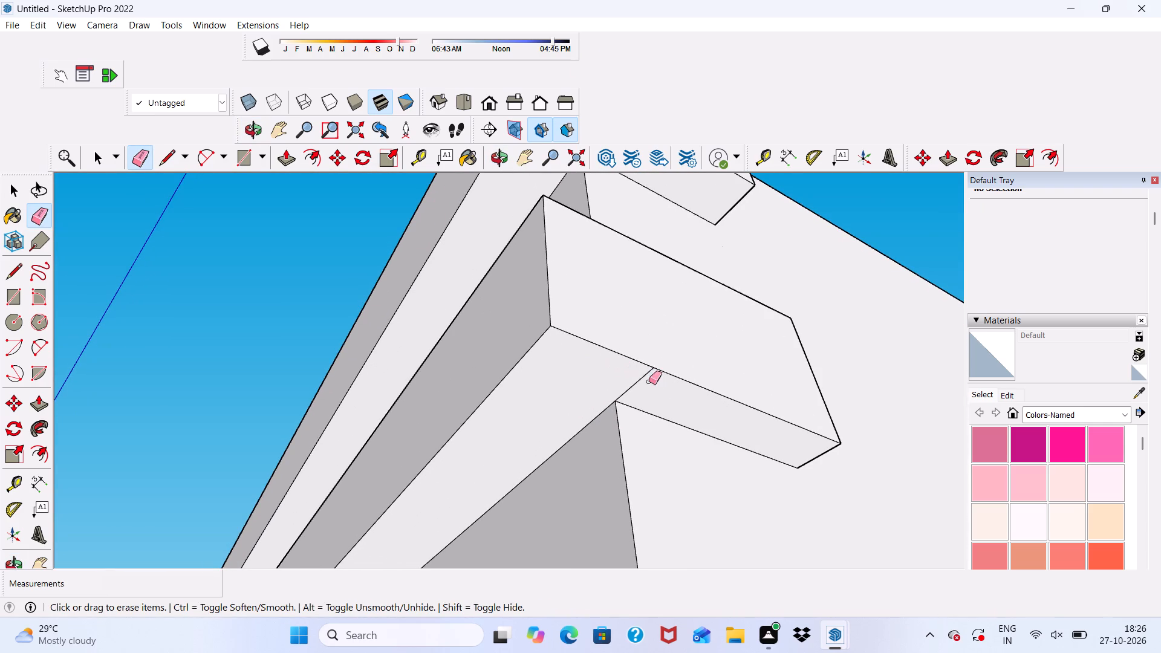
{"action": "left_click_drag", "start_coordinate": [649, 382], "coordinate": [651, 383]}
Erase the seam lines at the top band's corner on its underside, end, top and front faces.
{"action": "scroll", "coordinate": [470, 378], "scroll_direction": "down", "scroll_amount": 5}
{"action": "scroll", "coordinate": [507, 235], "scroll_direction": "up", "scroll_amount": 5}
{"action": "left_click_drag", "start_coordinate": [526, 215], "coordinate": [519, 226]}
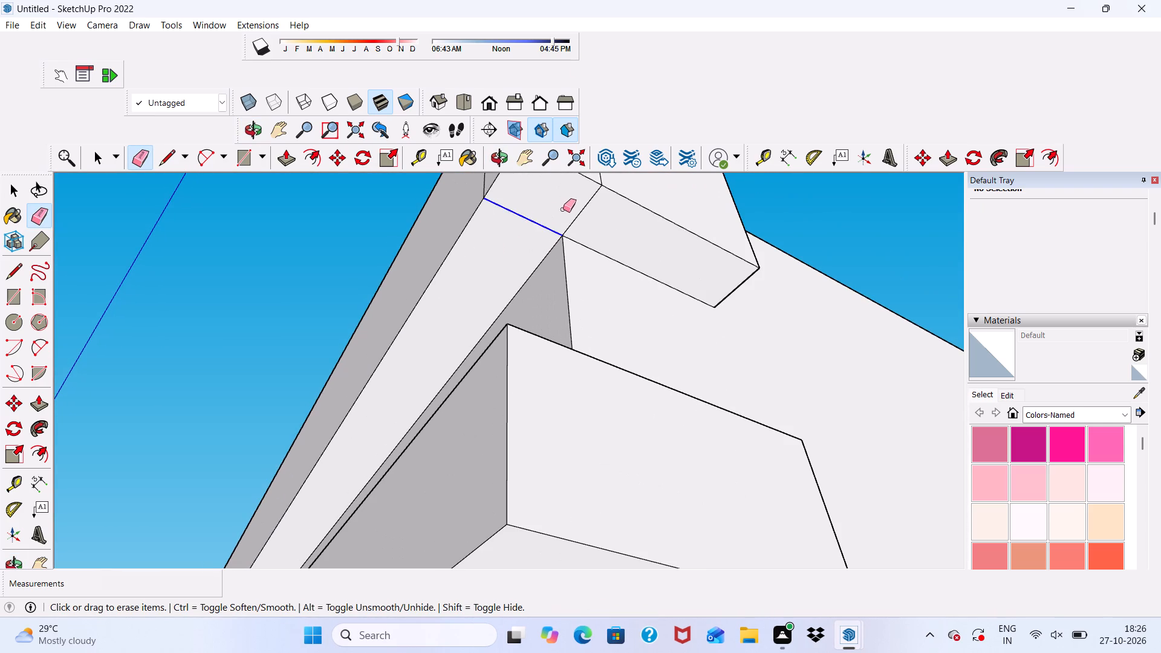
{"action": "left_click_drag", "start_coordinate": [566, 207], "coordinate": [589, 212]}
{"action": "scroll", "coordinate": [590, 222], "scroll_direction": "down", "scroll_amount": 2}
{"action": "middle_click_drag", "start_coordinate": [590, 235], "coordinate": [452, 520]}
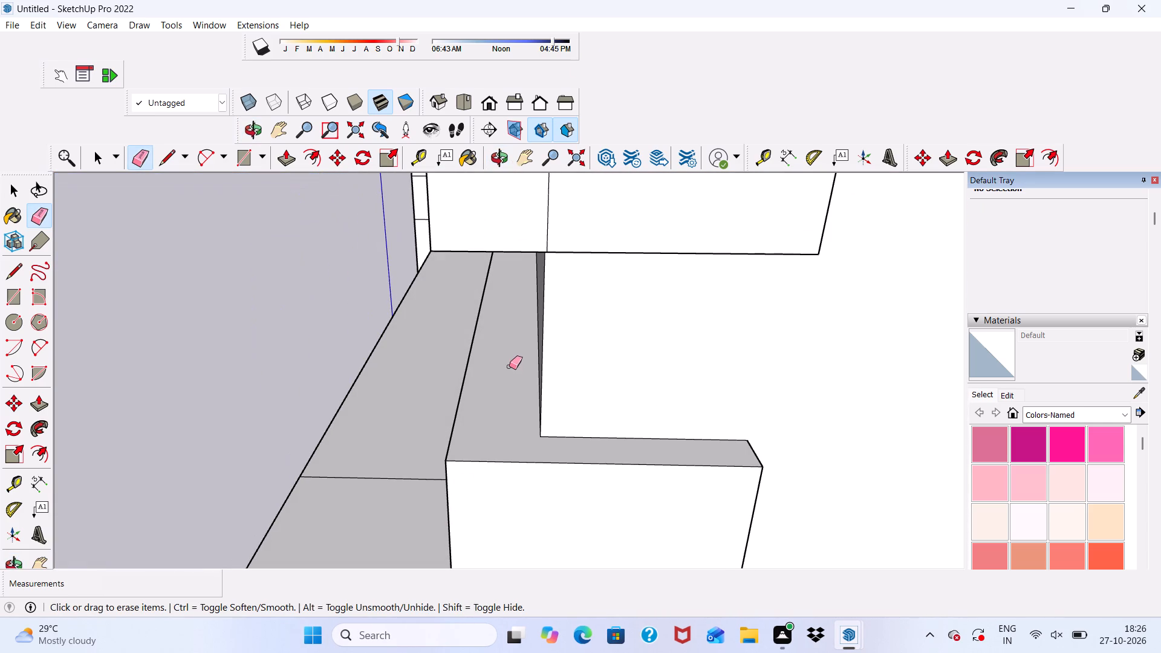
{"action": "left_click_drag", "start_coordinate": [543, 212], "coordinate": [550, 217]}
{"action": "scroll", "coordinate": [549, 230], "scroll_direction": "down", "scroll_amount": 13}
{"action": "scroll", "coordinate": [489, 260], "scroll_direction": "up", "scroll_amount": 10}
{"action": "scroll", "coordinate": [532, 249], "scroll_direction": "down", "scroll_amount": 9}
{"action": "scroll", "coordinate": [758, 319], "scroll_direction": "up", "scroll_amount": 4}
{"action": "left_click_drag", "start_coordinate": [740, 336], "coordinate": [743, 353]}
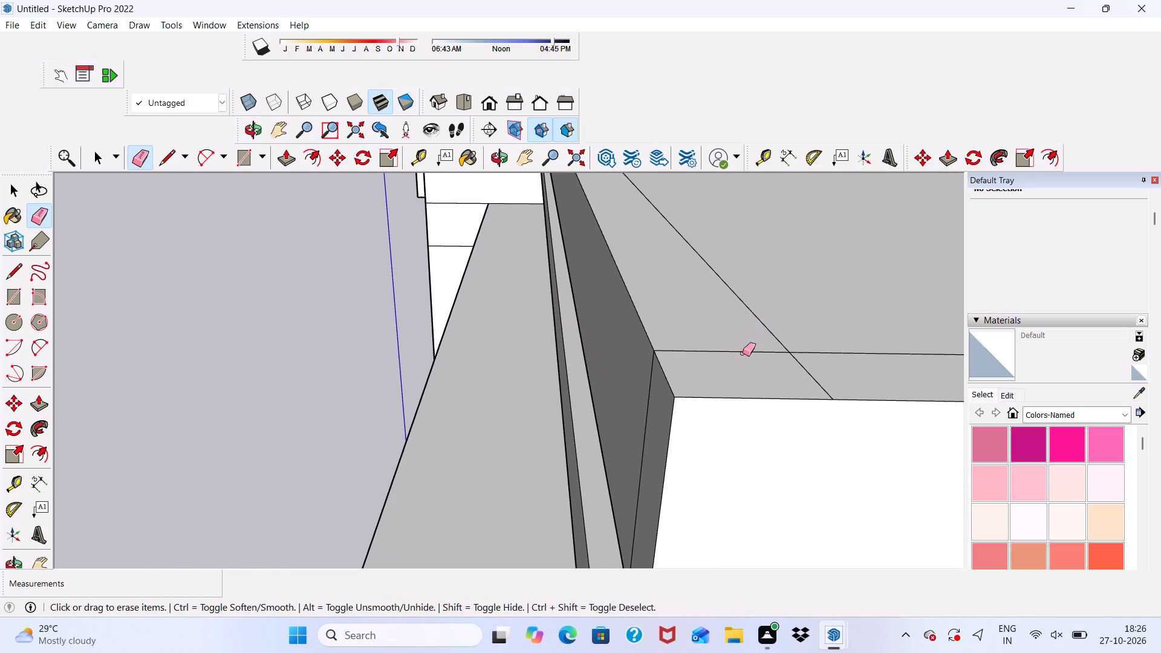
{"action": "left_click_drag", "start_coordinate": [743, 353], "coordinate": [743, 357]}
{"action": "left_click_drag", "start_coordinate": [654, 412], "coordinate": [657, 418]}
{"action": "left_click_drag", "start_coordinate": [635, 394], "coordinate": [647, 422]}
{"action": "left_click", "coordinate": [647, 422]}
{"action": "left_click_drag", "start_coordinate": [803, 369], "coordinate": [810, 369]}
{"action": "scroll", "coordinate": [657, 330], "scroll_direction": "down", "scroll_amount": 3}
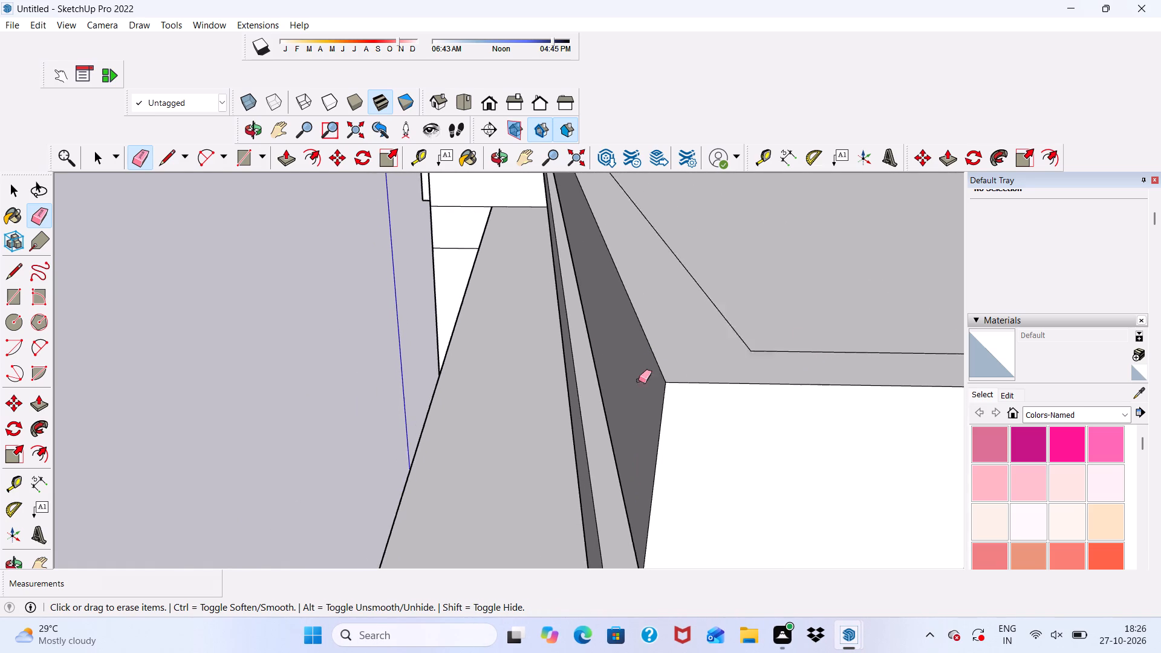
{"action": "scroll", "coordinate": [639, 380], "scroll_direction": "down", "scroll_amount": 20}
{"action": "key", "text": "space"}
Examine the facade from the parapet bands and window columns down to the ground-floor entrance.
{"action": "middle_click_drag", "start_coordinate": [547, 408], "coordinate": [703, 357]}
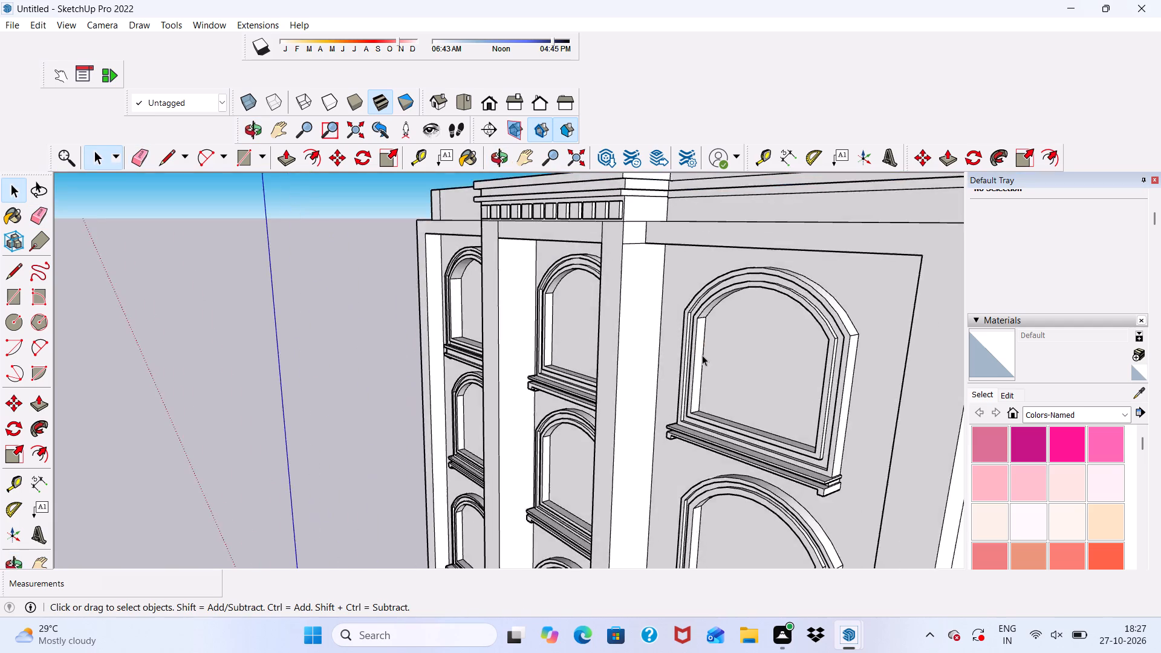
{"action": "scroll", "coordinate": [704, 357], "scroll_direction": "up", "scroll_amount": 1}
{"action": "scroll", "coordinate": [660, 349], "scroll_direction": "down", "scroll_amount": 10}
{"action": "scroll", "coordinate": [556, 384], "scroll_direction": "up", "scroll_amount": 9}
{"action": "scroll", "coordinate": [484, 332], "scroll_direction": "down", "scroll_amount": 3}
{"action": "middle_click_drag", "start_coordinate": [354, 372], "coordinate": [355, 373]}
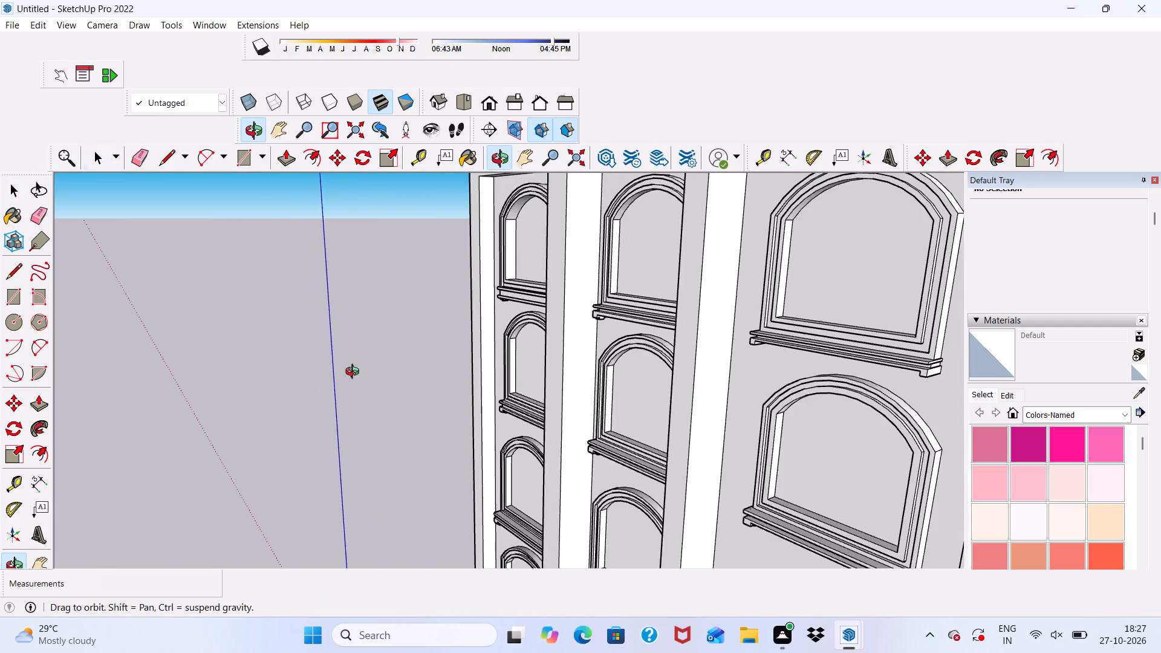
{"action": "middle_click_drag", "start_coordinate": [355, 373], "coordinate": [572, 377]}
{"action": "scroll", "coordinate": [554, 337], "scroll_direction": "up", "scroll_amount": 3}
{"action": "scroll", "coordinate": [460, 319], "scroll_direction": "down", "scroll_amount": 5}
{"action": "scroll", "coordinate": [443, 261], "scroll_direction": "up", "scroll_amount": 6}
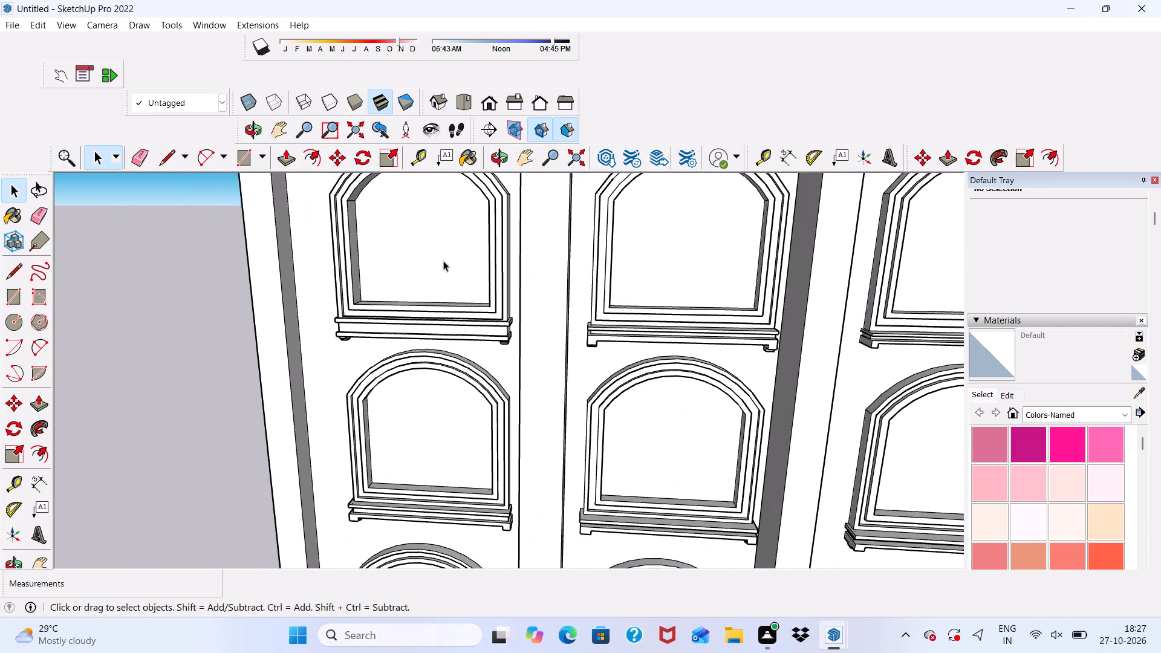
{"action": "scroll", "coordinate": [318, 138], "scroll_direction": "down", "scroll_amount": 5}
{"action": "scroll", "coordinate": [311, 239], "scroll_direction": "down", "scroll_amount": 13}
{"action": "scroll", "coordinate": [398, 347], "scroll_direction": "up", "scroll_amount": 6}
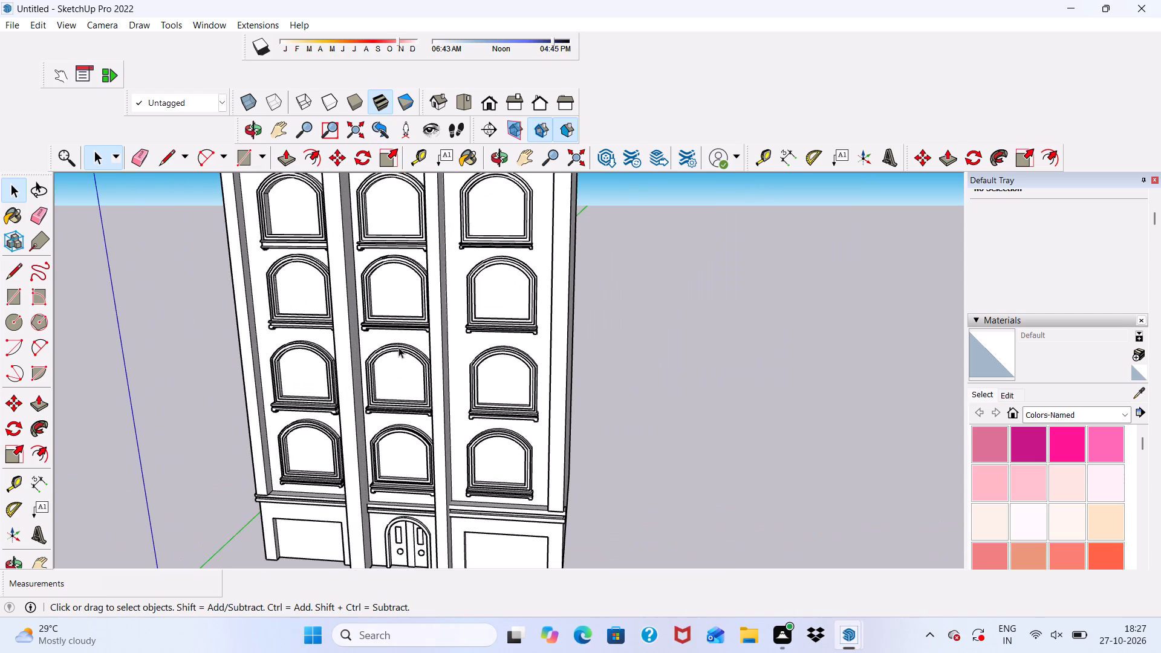
{"action": "middle_click_drag", "start_coordinate": [398, 347], "coordinate": [388, 410]}
{"action": "scroll", "coordinate": [385, 423], "scroll_direction": "up", "scroll_amount": 1}
{"action": "scroll", "coordinate": [373, 417], "scroll_direction": "down", "scroll_amount": 5}
{"action": "scroll", "coordinate": [339, 354], "scroll_direction": "up", "scroll_amount": 4}
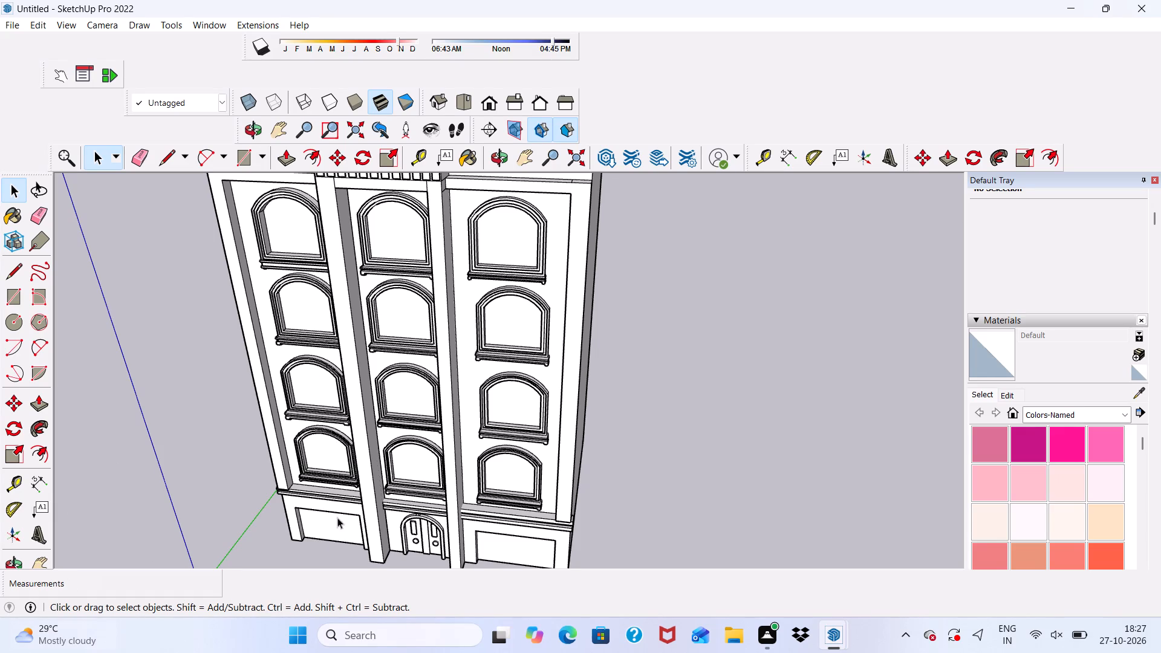
{"action": "middle_click_drag", "start_coordinate": [305, 474], "coordinate": [387, 440]}
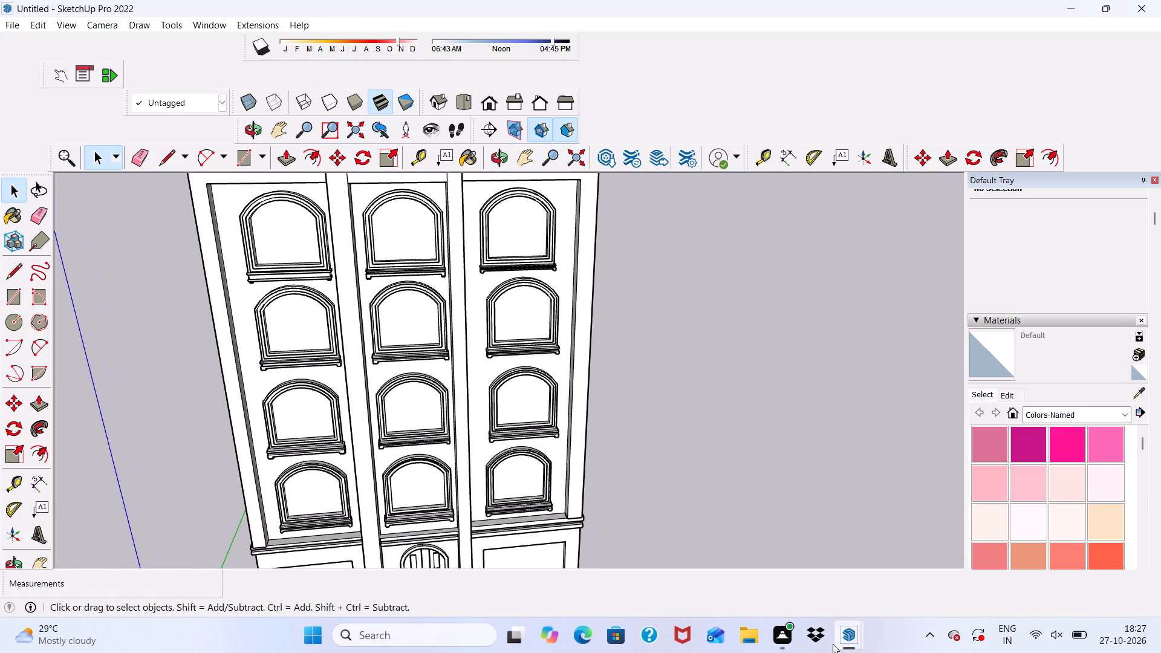
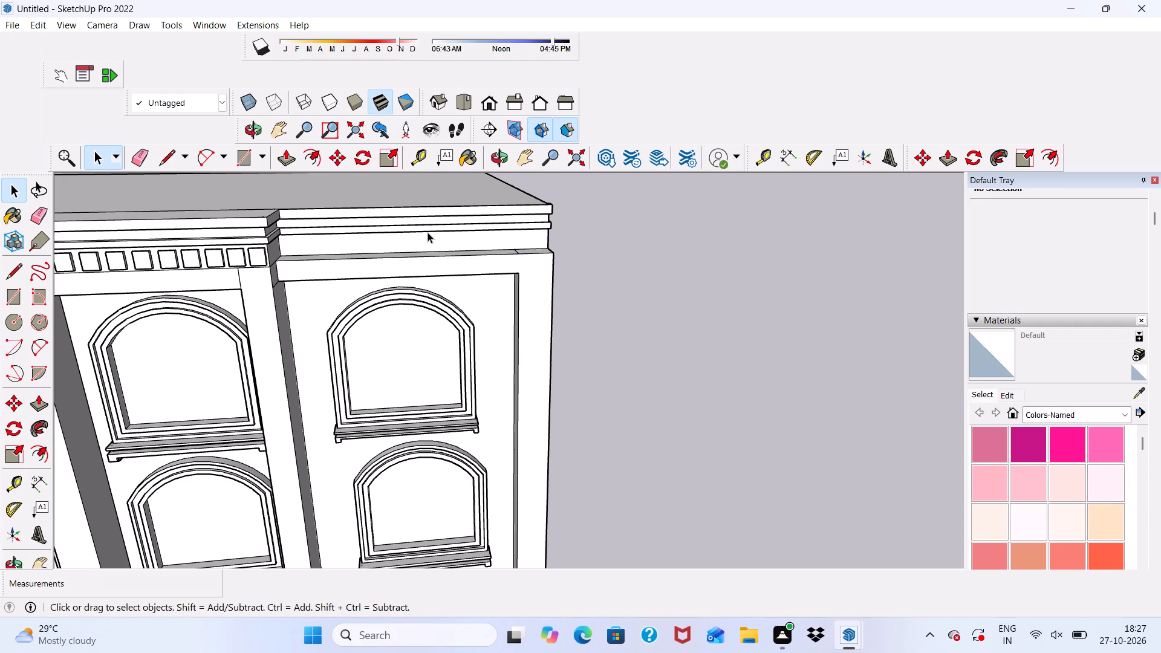
Erase the seam line on the top face of the beam below the parapet bands at the building corner.
{"action": "scroll", "coordinate": [502, 213], "scroll_direction": "down", "scroll_amount": 3}
{"action": "scroll", "coordinate": [530, 235], "scroll_direction": "up", "scroll_amount": 6}
{"action": "scroll", "coordinate": [527, 232], "scroll_direction": "down", "scroll_amount": 4}
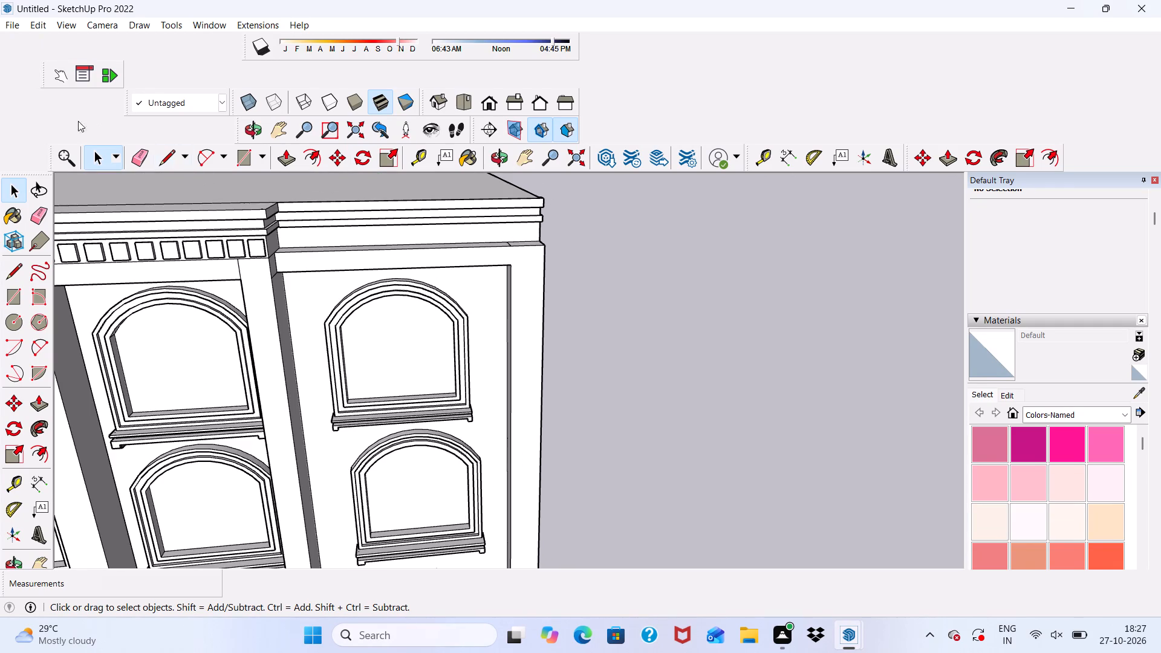
{"action": "left_click", "coordinate": [135, 158]}
{"action": "middle_click_drag", "start_coordinate": [490, 268], "coordinate": [300, 372]}
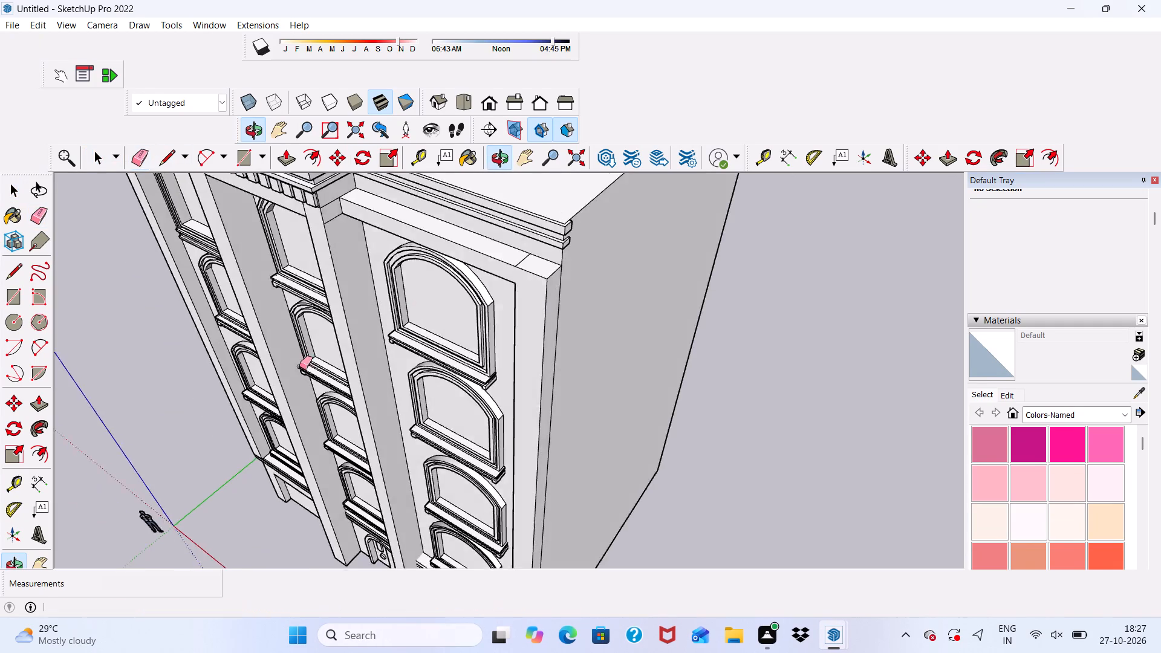
{"action": "scroll", "coordinate": [511, 246], "scroll_direction": "up", "scroll_amount": 6}
{"action": "left_click_drag", "start_coordinate": [530, 255], "coordinate": [538, 276]}
{"action": "scroll", "coordinate": [524, 271], "scroll_direction": "down", "scroll_amount": 2}
{"action": "scroll", "coordinate": [510, 272], "scroll_direction": "up", "scroll_amount": 1}
{"action": "scroll", "coordinate": [509, 244], "scroll_direction": "down", "scroll_amount": 5}
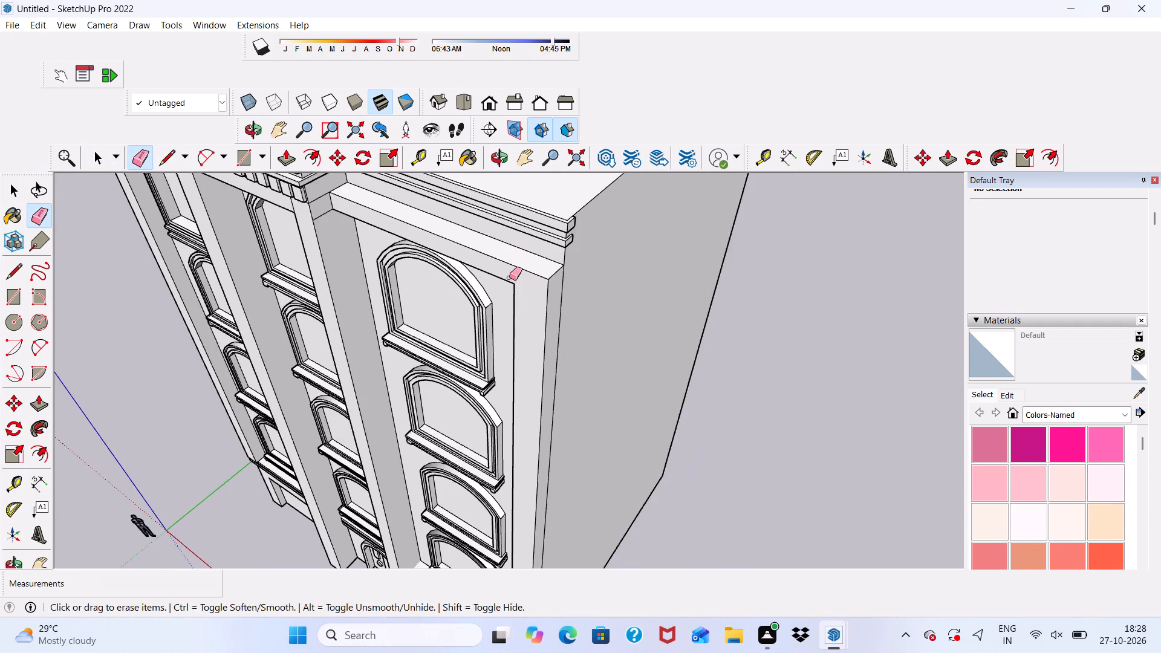
{"action": "middle_click_drag", "start_coordinate": [509, 278], "coordinate": [509, 195]}
{"action": "scroll", "coordinate": [498, 196], "scroll_direction": "up", "scroll_amount": 1}
{"action": "scroll", "coordinate": [373, 314], "scroll_direction": "down", "scroll_amount": 11}
{"action": "scroll", "coordinate": [450, 256], "scroll_direction": "up", "scroll_amount": 11}
{"action": "key", "text": "space"}
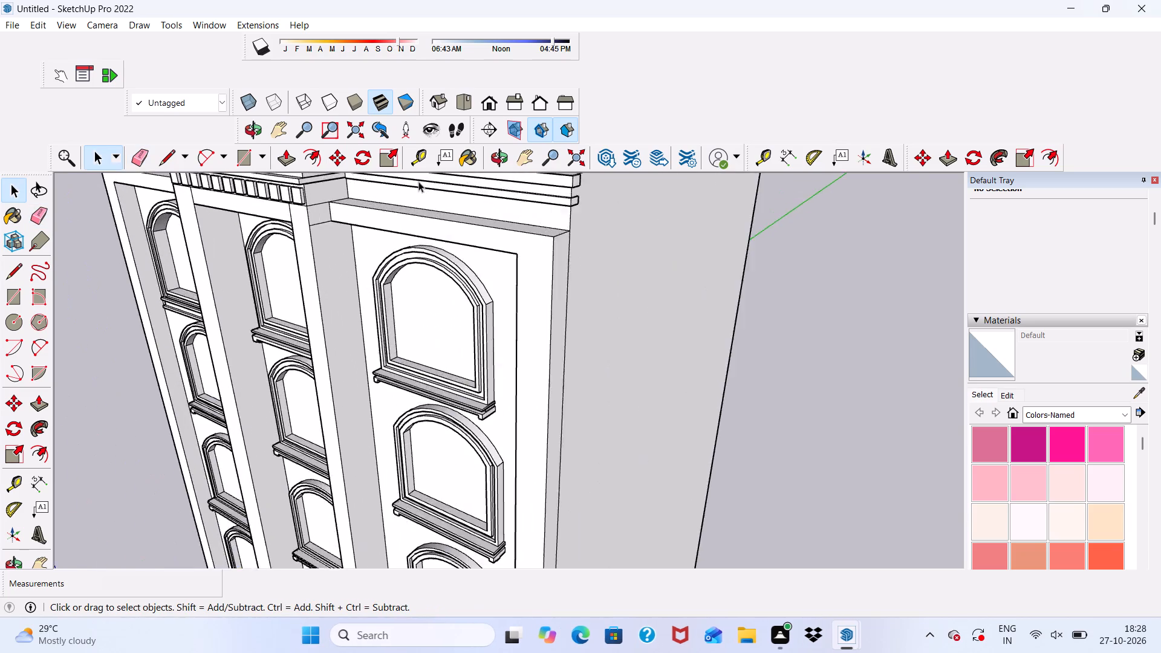
Draw a rectangle about 11" high by 9" wide on the side bay's frieze, beside the projecting central bay.
{"action": "scroll", "coordinate": [418, 181], "scroll_direction": "down", "scroll_amount": 5}
{"action": "scroll", "coordinate": [418, 250], "scroll_direction": "up", "scroll_amount": 1}
{"action": "scroll", "coordinate": [418, 250], "scroll_direction": "down", "scroll_amount": 5}
{"action": "scroll", "coordinate": [408, 200], "scroll_direction": "up", "scroll_amount": 5}
{"action": "scroll", "coordinate": [389, 268], "scroll_direction": "up", "scroll_amount": 10}
{"action": "middle_click_drag", "start_coordinate": [388, 240], "coordinate": [436, 209]}
{"action": "scroll", "coordinate": [464, 186], "scroll_direction": "down", "scroll_amount": 6}
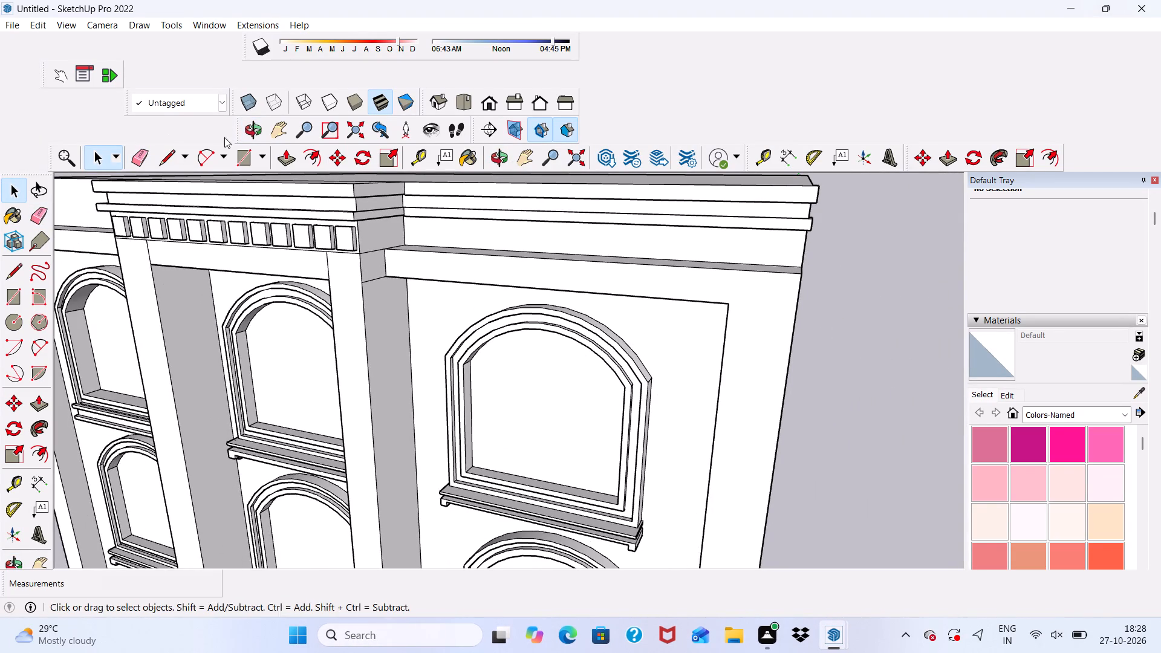
{"action": "left_click", "coordinate": [241, 161]}
{"action": "scroll", "coordinate": [436, 214], "scroll_direction": "down", "scroll_amount": 2}
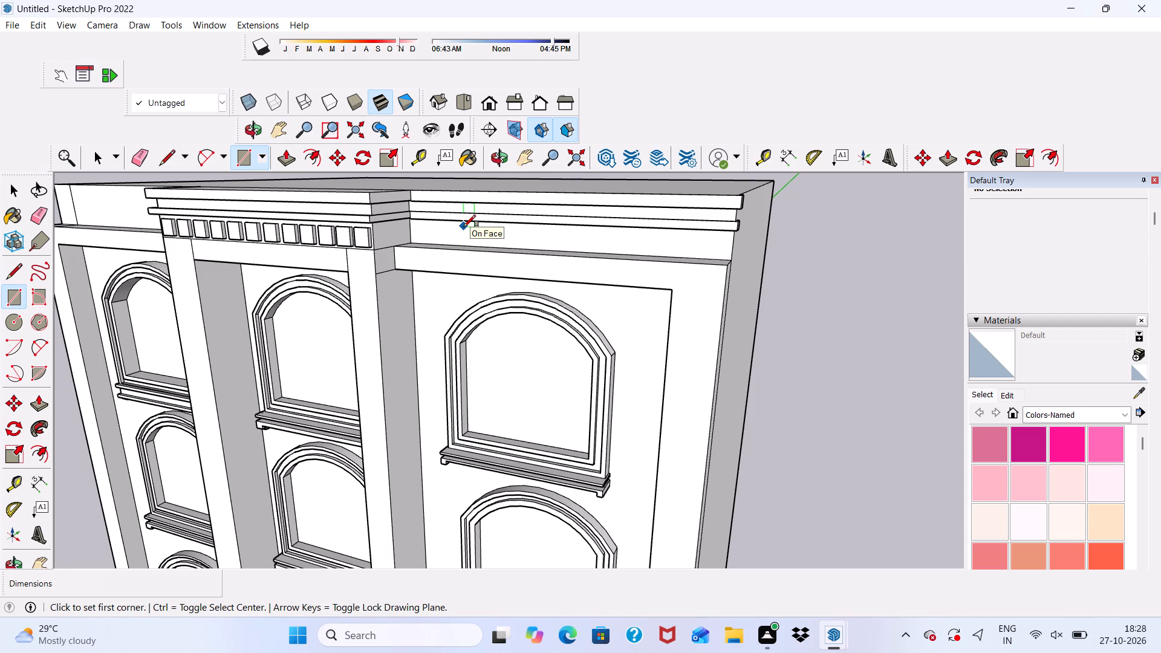
{"action": "scroll", "coordinate": [467, 209], "scroll_direction": "up", "scroll_amount": 2}
{"action": "scroll", "coordinate": [467, 187], "scroll_direction": "down", "scroll_amount": 5}
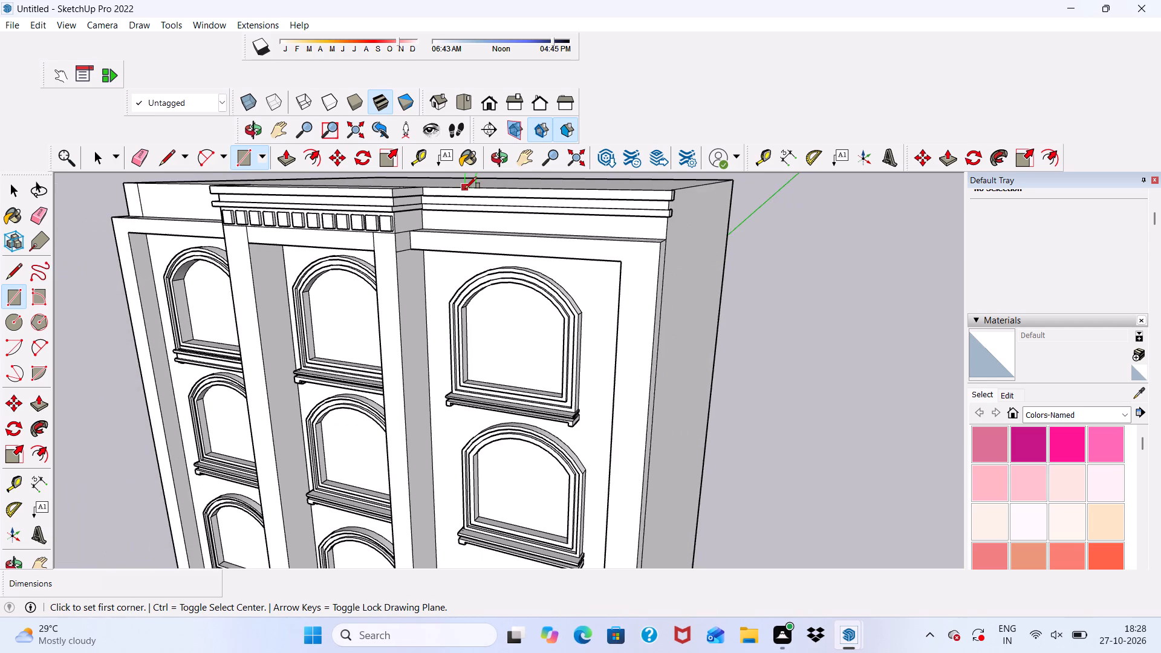
{"action": "middle_click_drag", "start_coordinate": [465, 189], "coordinate": [479, 164]}
{"action": "scroll", "coordinate": [452, 233], "scroll_direction": "up", "scroll_amount": 8}
{"action": "middle_click_drag", "start_coordinate": [415, 197], "coordinate": [454, 218]}
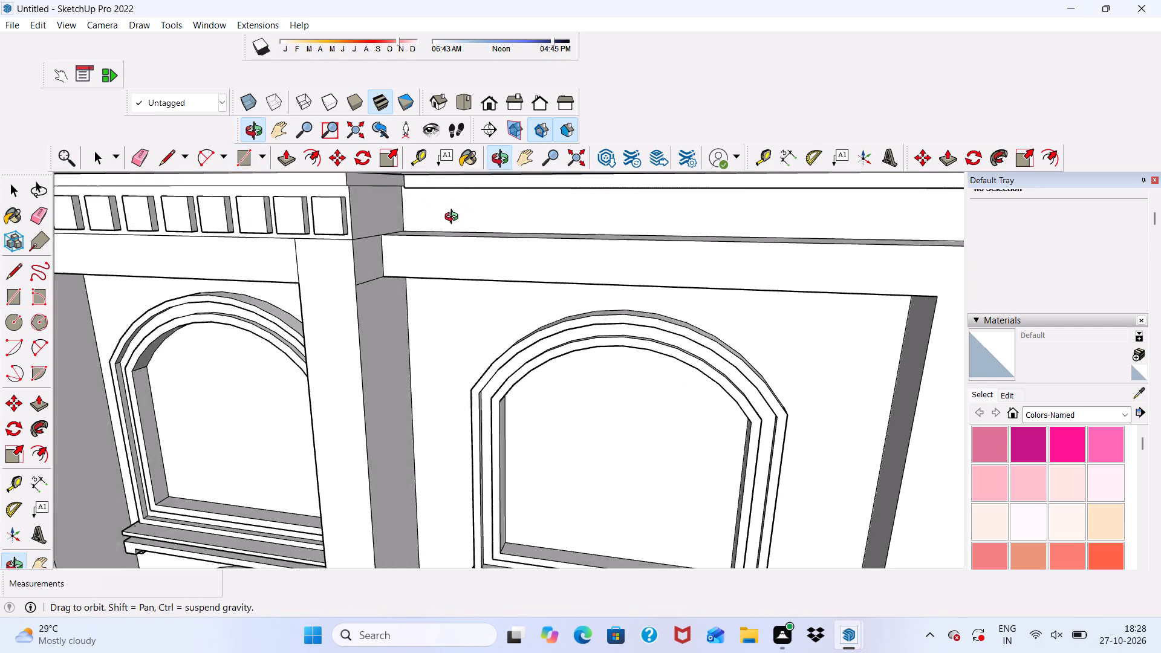
{"action": "middle_click_drag", "start_coordinate": [454, 218], "coordinate": [455, 218]}
{"action": "scroll", "coordinate": [454, 221], "scroll_direction": "up", "scroll_amount": 10}
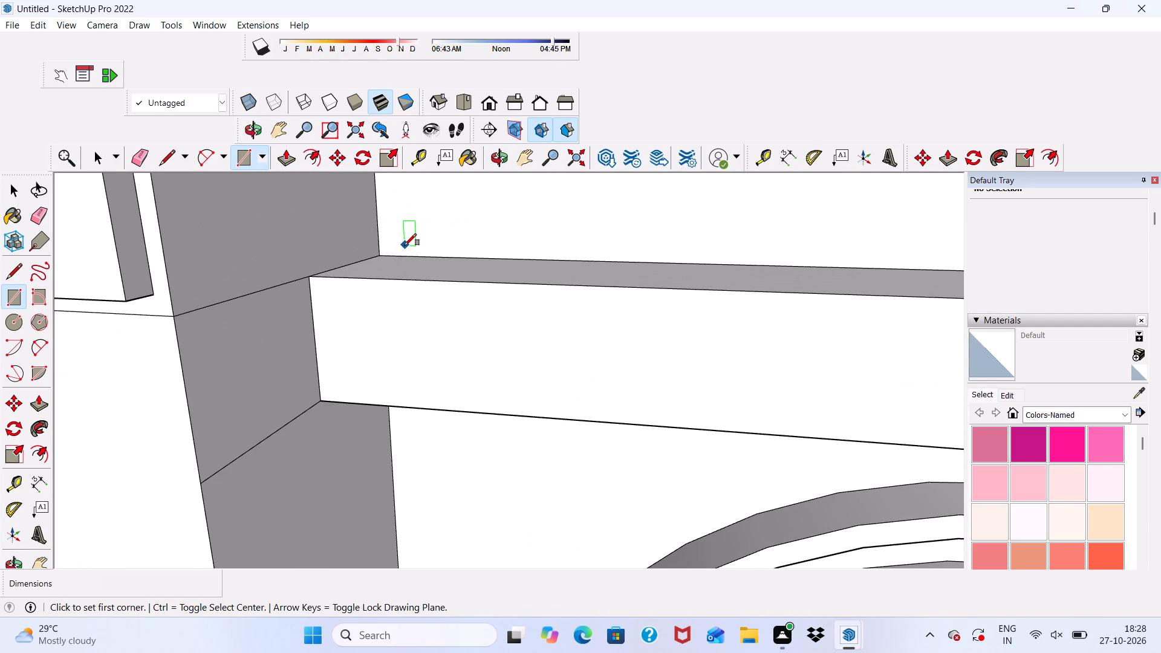
{"action": "scroll", "coordinate": [405, 245], "scroll_direction": "down", "scroll_amount": 1}
{"action": "middle_click_drag", "start_coordinate": [405, 245], "coordinate": [446, 253]}
{"action": "scroll", "coordinate": [446, 250], "scroll_direction": "up", "scroll_amount": 1}
{"action": "scroll", "coordinate": [346, 289], "scroll_direction": "down", "scroll_amount": 7}
{"action": "middle_click_drag", "start_coordinate": [427, 279], "coordinate": [429, 268]}
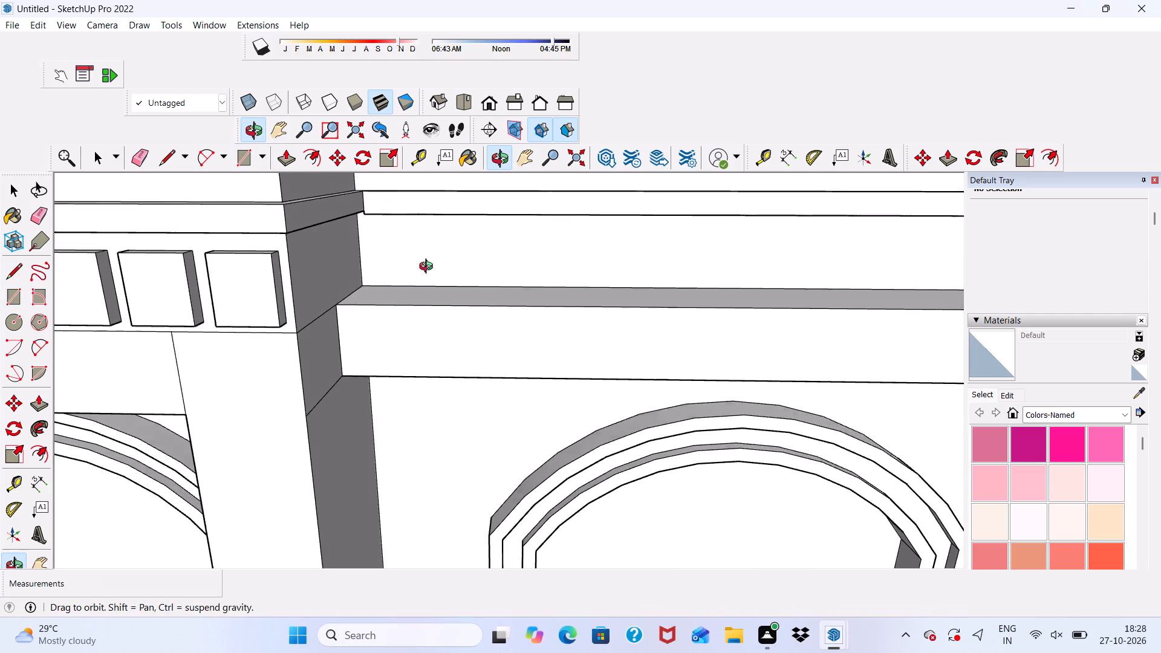
{"action": "middle_click_drag", "start_coordinate": [429, 268], "coordinate": [431, 194]}
{"action": "scroll", "coordinate": [395, 237], "scroll_direction": "up", "scroll_amount": 8}
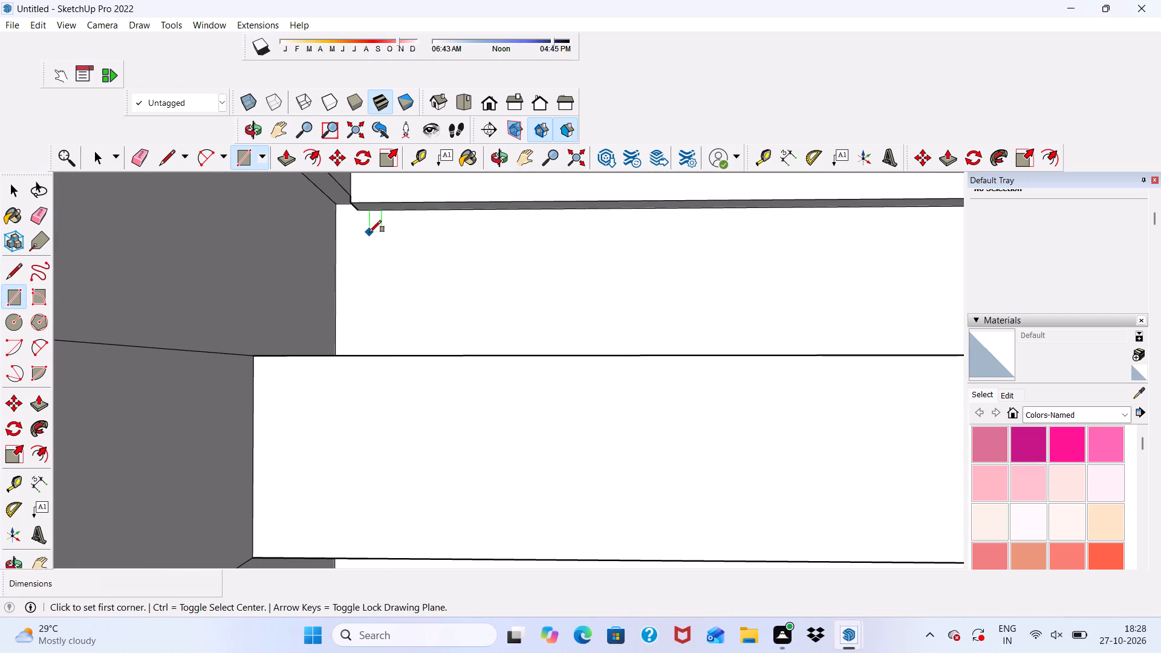
{"action": "left_click", "coordinate": [369, 232]}
{"action": "scroll", "coordinate": [457, 264], "scroll_direction": "down", "scroll_amount": 4}
{"action": "scroll", "coordinate": [480, 313], "scroll_direction": "up", "scroll_amount": 3}
{"action": "middle_click_drag", "start_coordinate": [472, 314], "coordinate": [472, 322]}
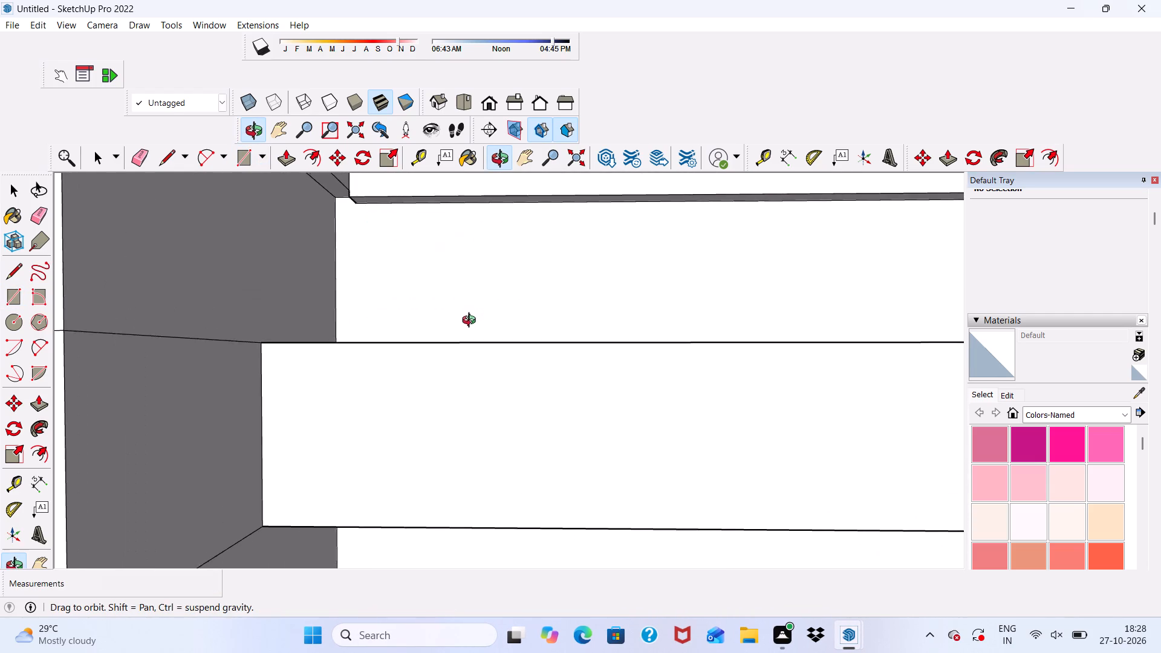
{"action": "middle_click_drag", "start_coordinate": [472, 322], "coordinate": [472, 342]}
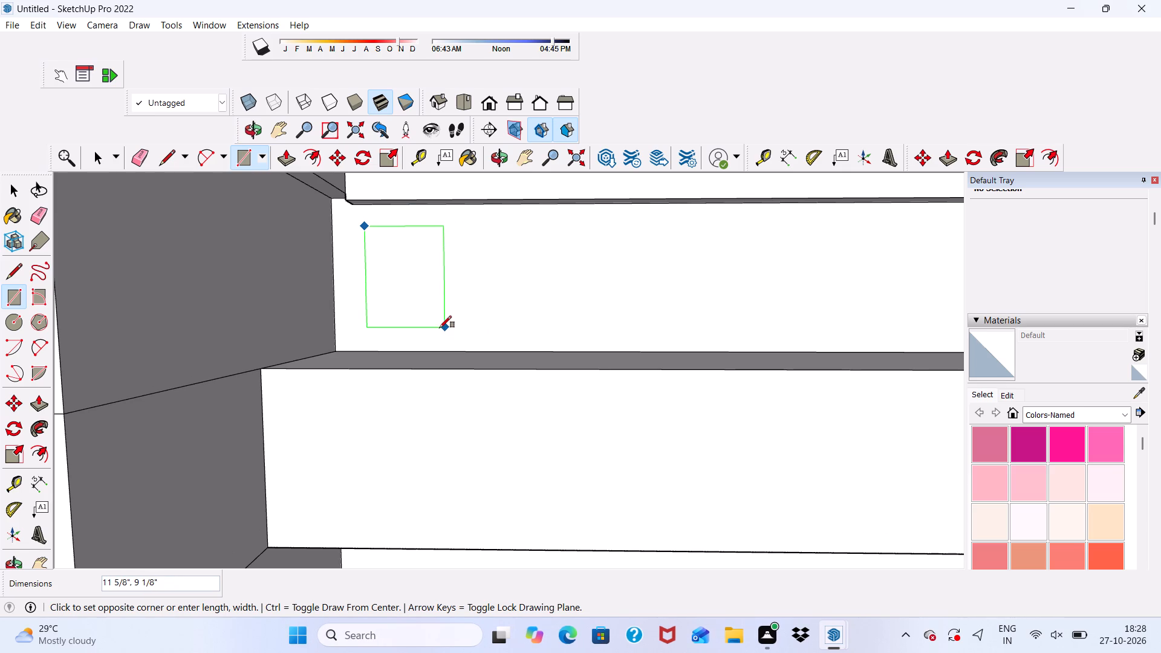
{"action": "left_click", "coordinate": [444, 323]}
{"action": "scroll", "coordinate": [345, 264], "scroll_direction": "down", "scroll_amount": 8}
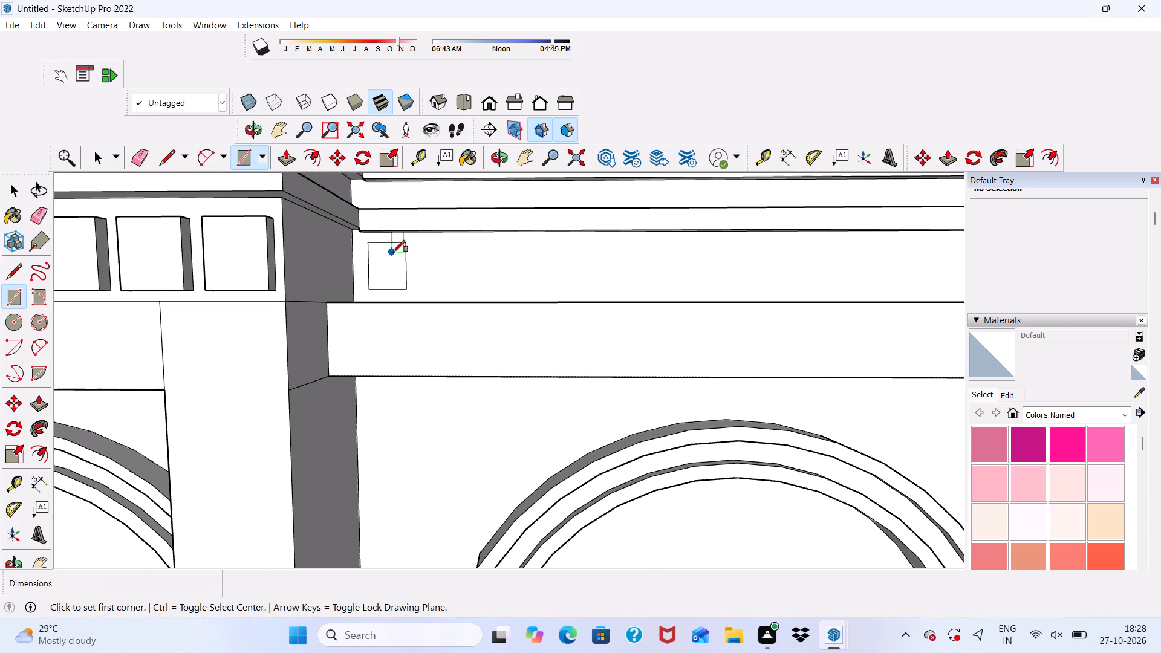
{"action": "key", "text": "space"}
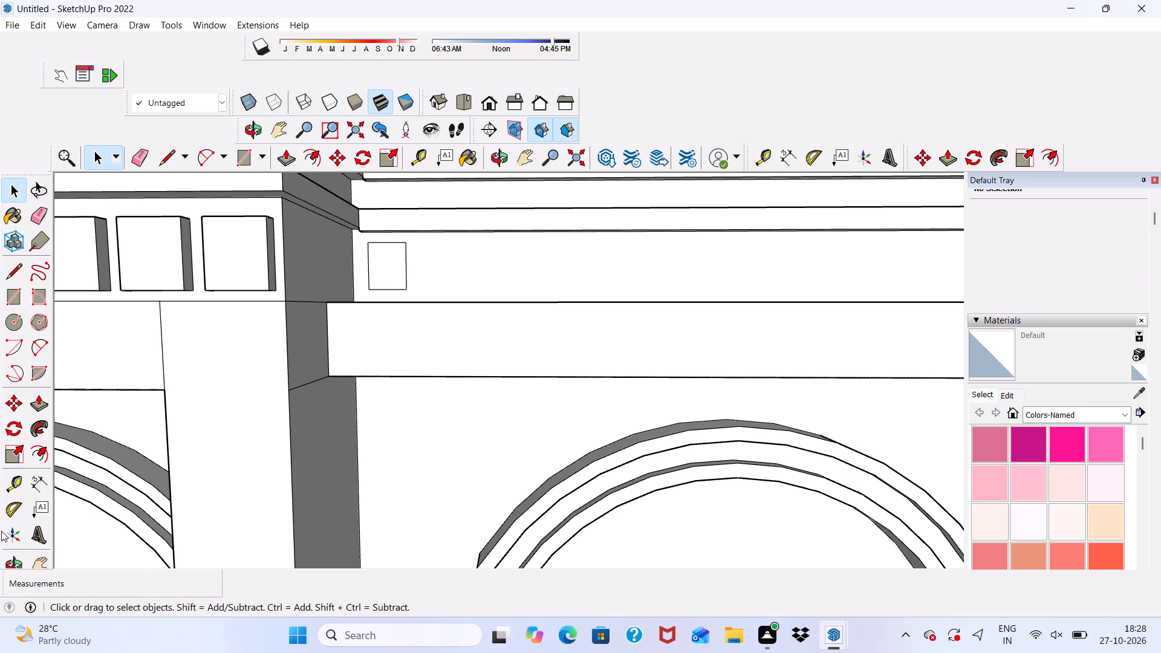
Copy the frieze rectangle about 1' 1 7/16" horizontally along the side bay and multiply the copy by 15.
{"action": "scroll", "coordinate": [2, 540], "scroll_direction": "down", "scroll_amount": 1}
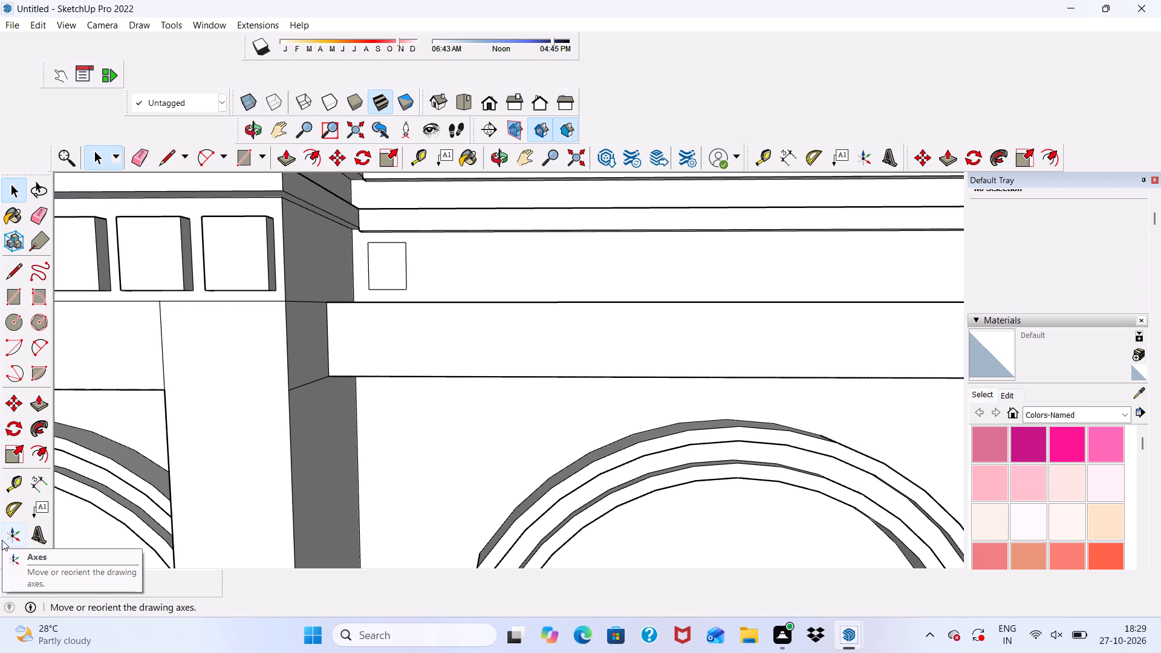
{"action": "scroll", "coordinate": [1, 540], "scroll_direction": "down", "scroll_amount": 5}
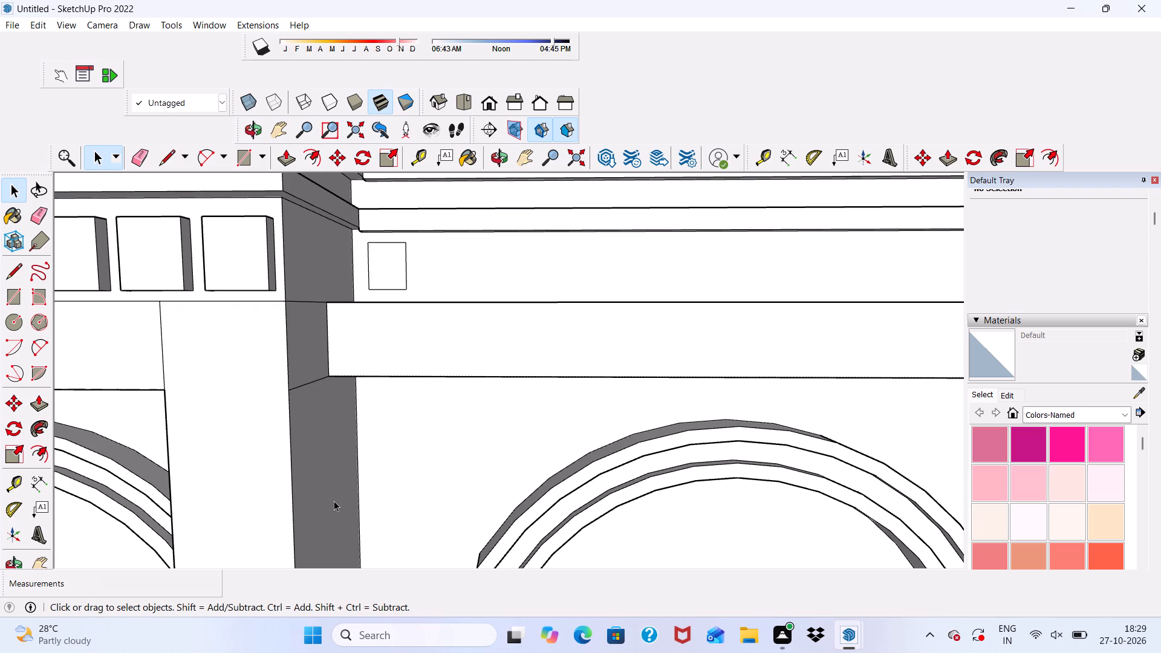
{"action": "scroll", "coordinate": [334, 501], "scroll_direction": "down", "scroll_amount": 5}
{"action": "scroll", "coordinate": [402, 368], "scroll_direction": "up", "scroll_amount": 7}
{"action": "left_click", "coordinate": [367, 341]}
{"action": "left_click", "coordinate": [367, 341]}
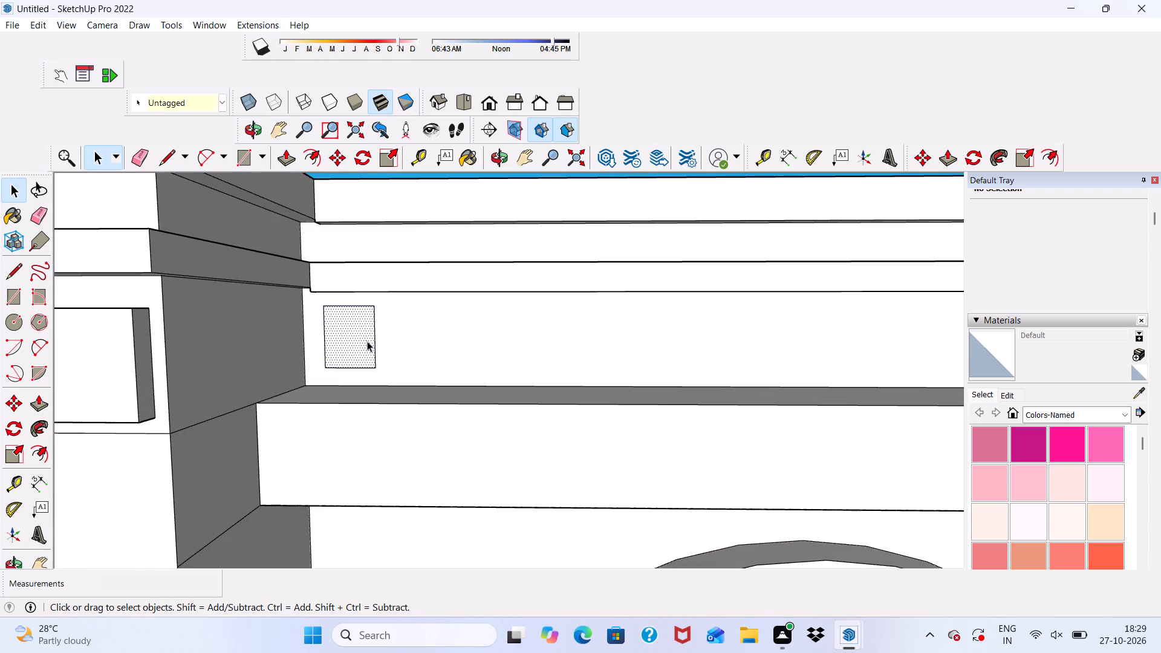
{"action": "left_click", "coordinate": [346, 155]}
{"action": "left_click", "coordinate": [357, 339]}
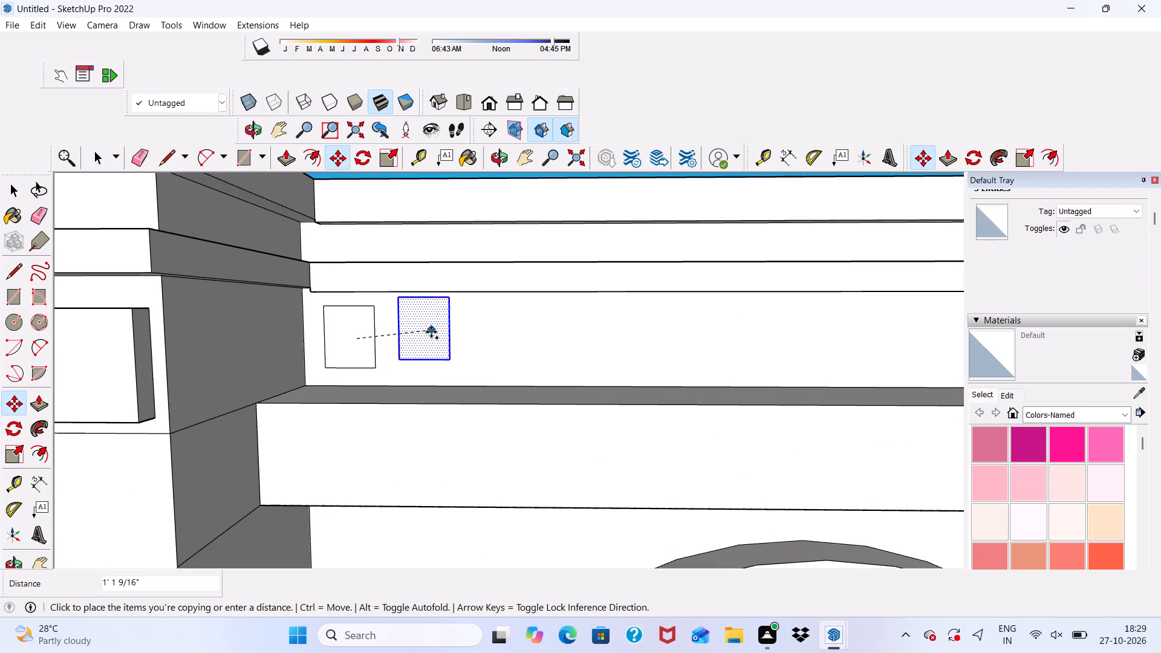
{"action": "left_click", "coordinate": [431, 339]}
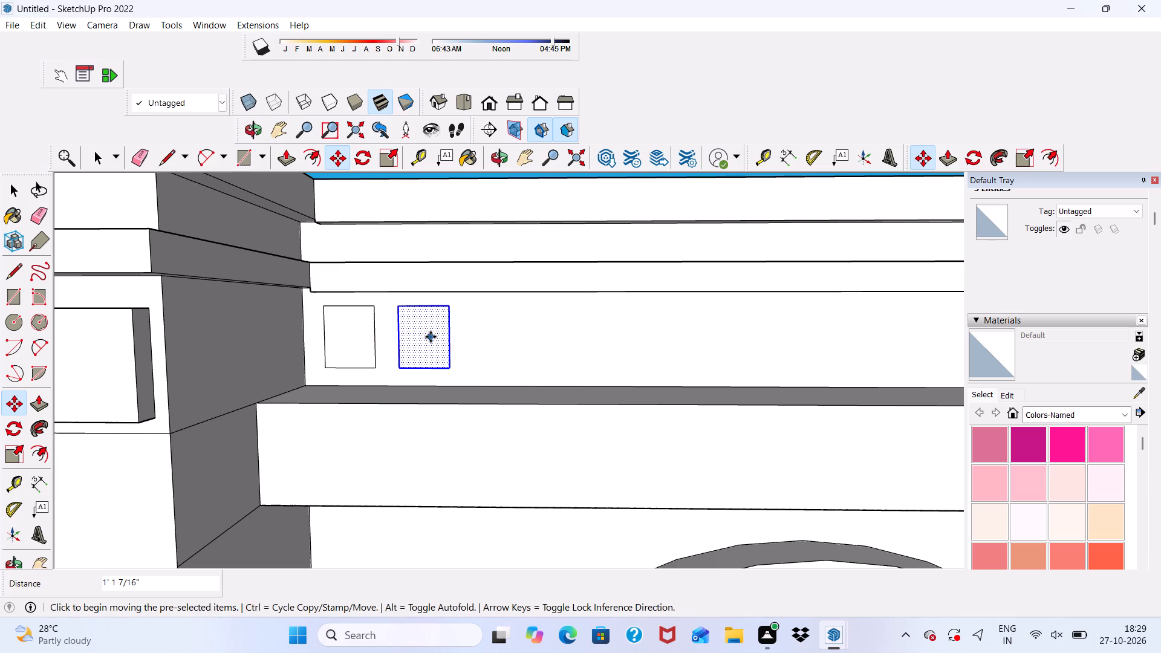
{"action": "key", "text": "shift+asterisk"}
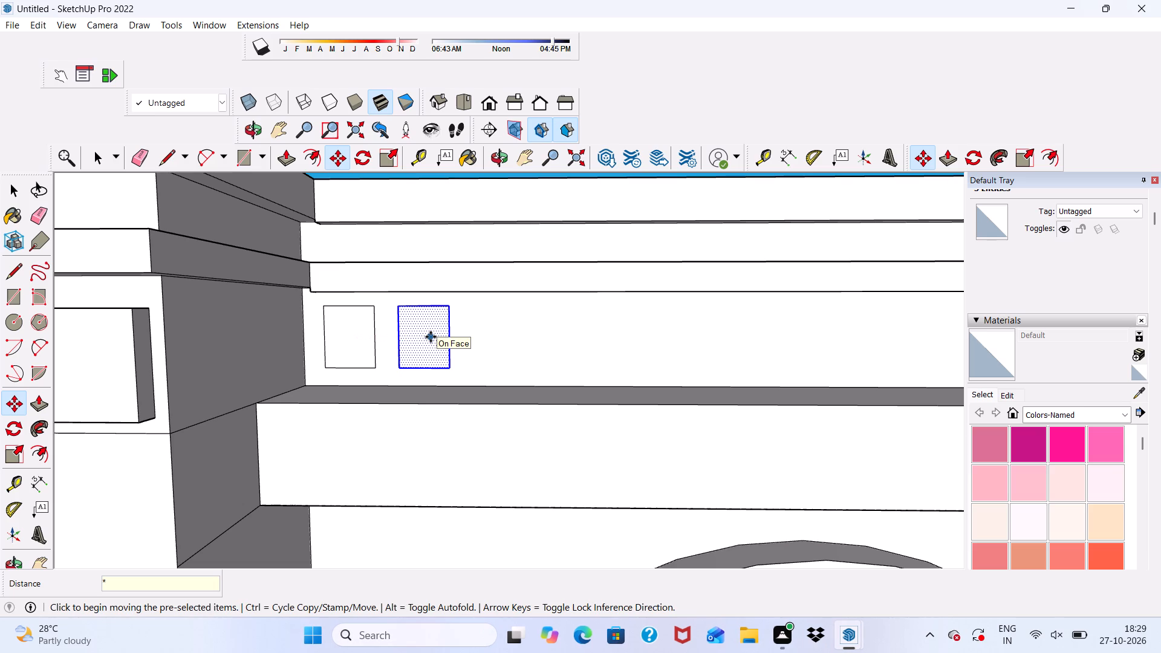
{"action": "key", "text": "1"}
{"action": "key", "text": "0"}
{"action": "key", "text": "BackSpace"}
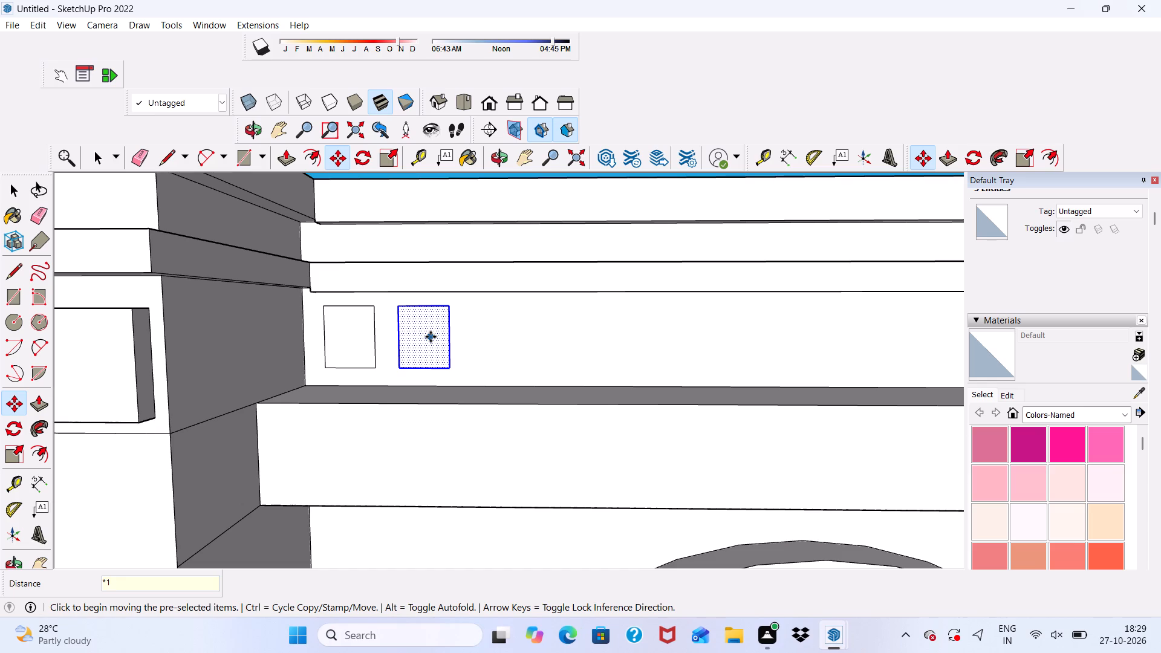
{"action": "key", "text": "5"}
{"action": "key", "text": "Return"}
{"action": "scroll", "coordinate": [407, 353], "scroll_direction": "down", "scroll_amount": 9}
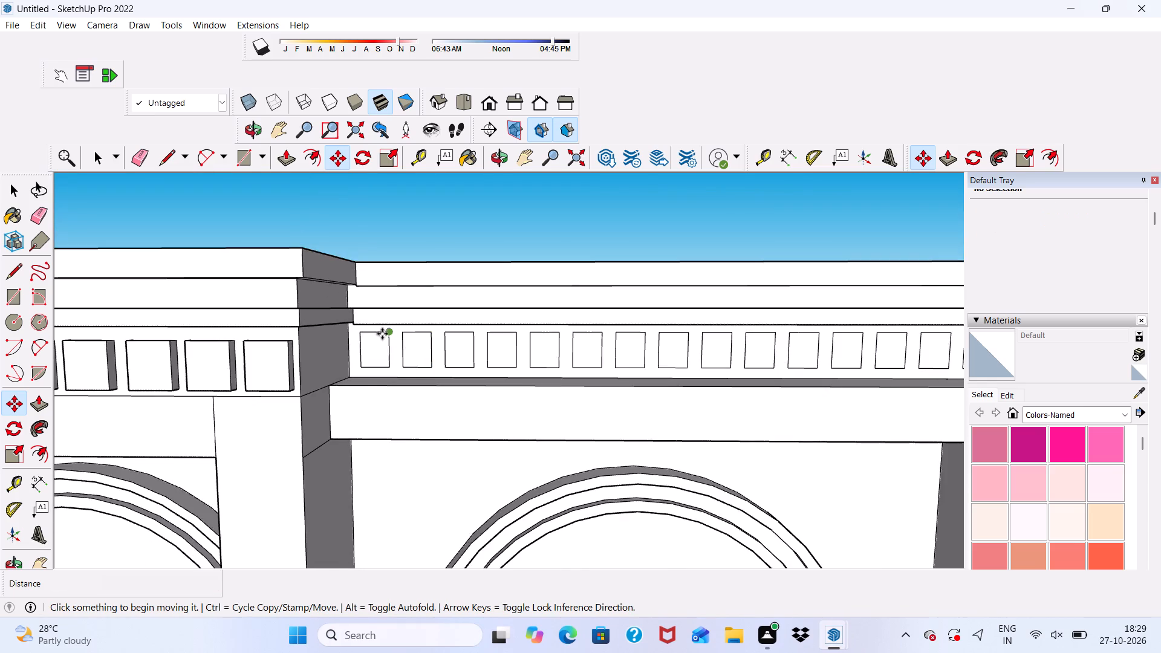
{"action": "scroll", "coordinate": [414, 366], "scroll_direction": "down", "scroll_amount": 4}
{"action": "scroll", "coordinate": [792, 346], "scroll_direction": "up", "scroll_amount": 5}
{"action": "scroll", "coordinate": [746, 342], "scroll_direction": "down", "scroll_amount": 4}
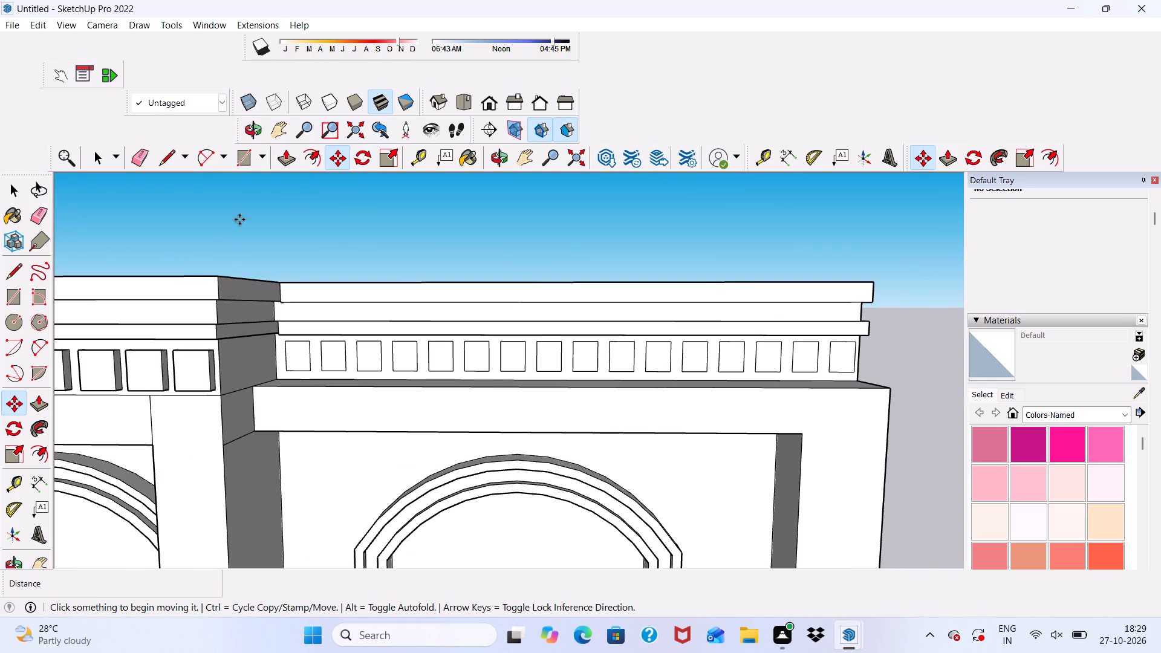
Push/Pull the side bay's first frieze rectangle, nearest the central bay, outward by 3".
{"action": "left_click", "coordinate": [285, 157]}
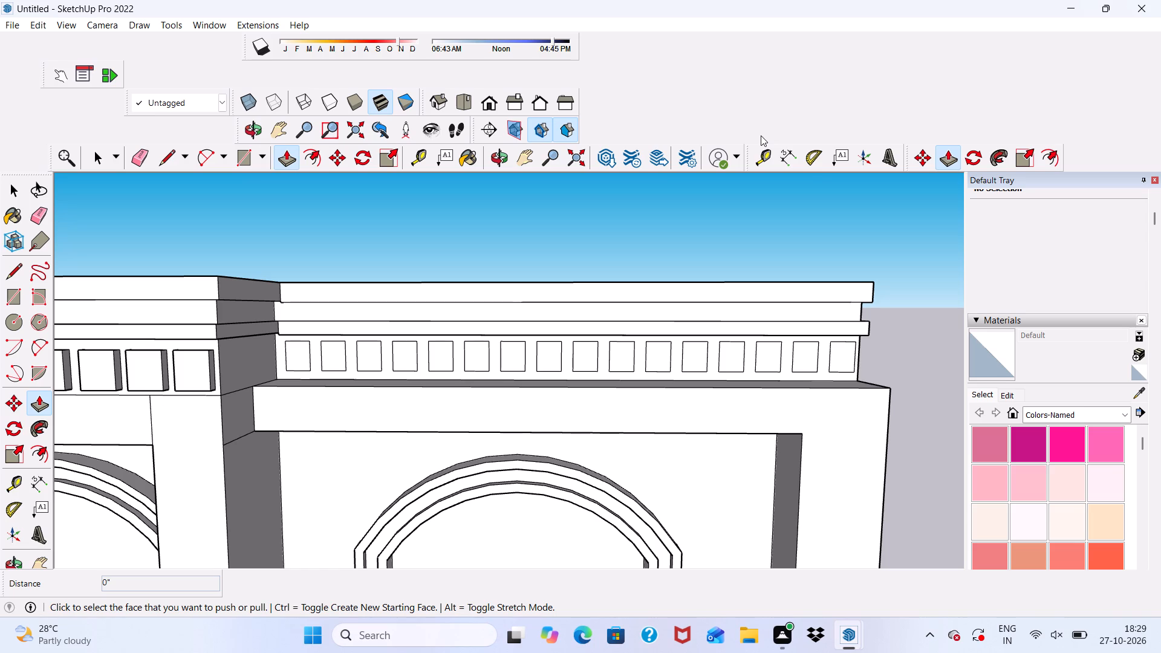
{"action": "scroll", "coordinate": [711, 248], "scroll_direction": "up", "scroll_amount": 1}
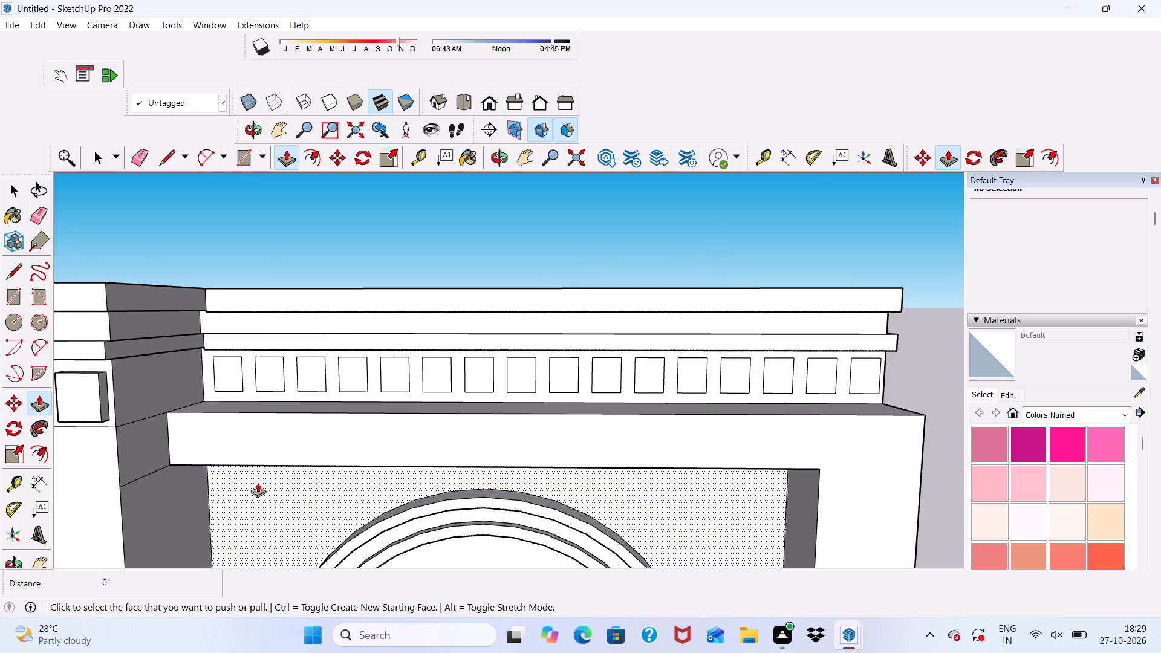
{"action": "scroll", "coordinate": [235, 415], "scroll_direction": "up", "scroll_amount": 1}
{"action": "scroll", "coordinate": [211, 355], "scroll_direction": "up", "scroll_amount": 3}
{"action": "left_click", "coordinate": [229, 362]}
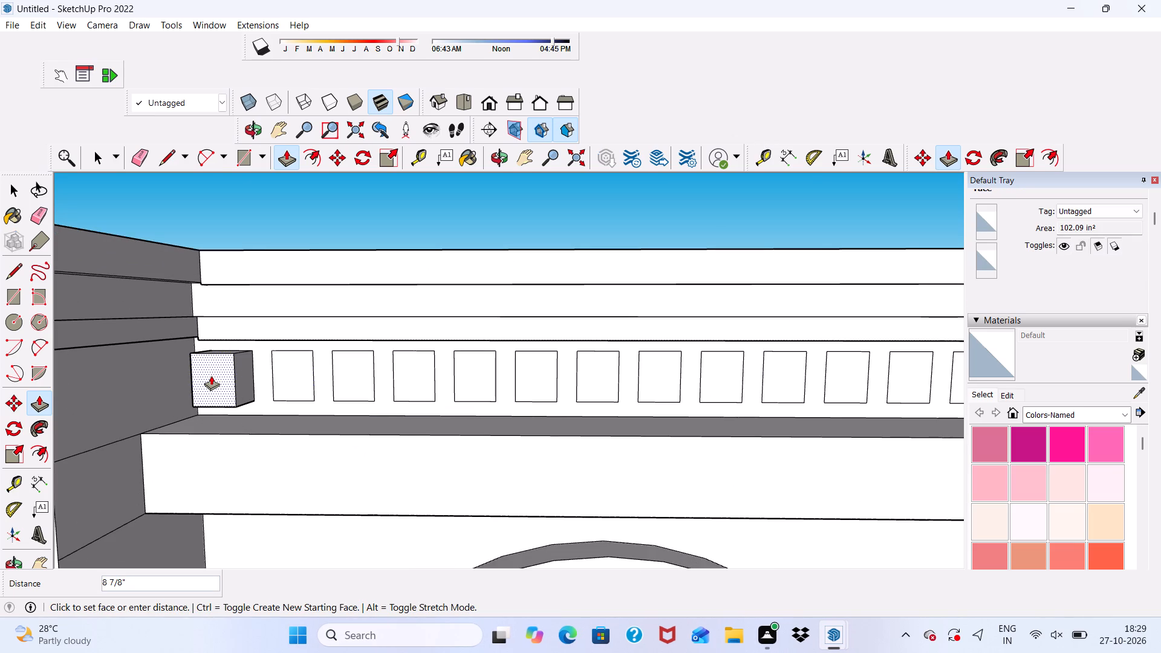
{"action": "key", "text": "3"}
{"action": "key", "text": "shift+quotedbl"}
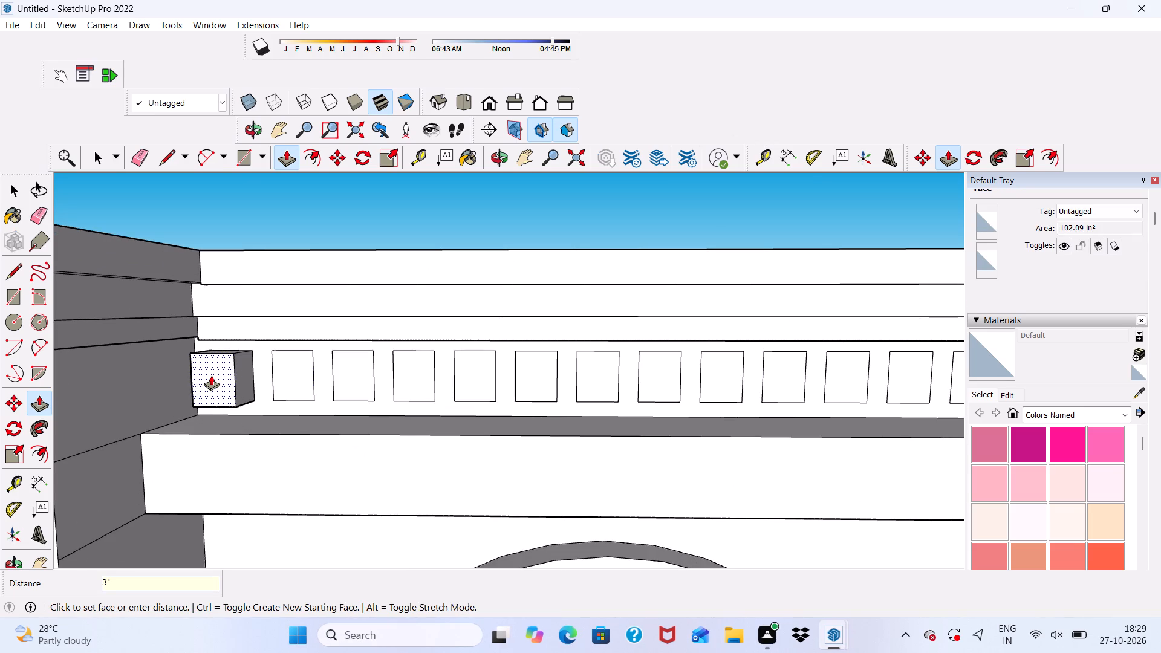
{"action": "key", "text": "Return"}
Push/Pull the second through sixth frieze rectangles from the central bay outward by 3", matching the first block.
{"action": "scroll", "coordinate": [311, 377], "scroll_direction": "up", "scroll_amount": 8}
{"action": "left_click", "coordinate": [302, 374]}
{"action": "scroll", "coordinate": [247, 385], "scroll_direction": "down", "scroll_amount": 3}
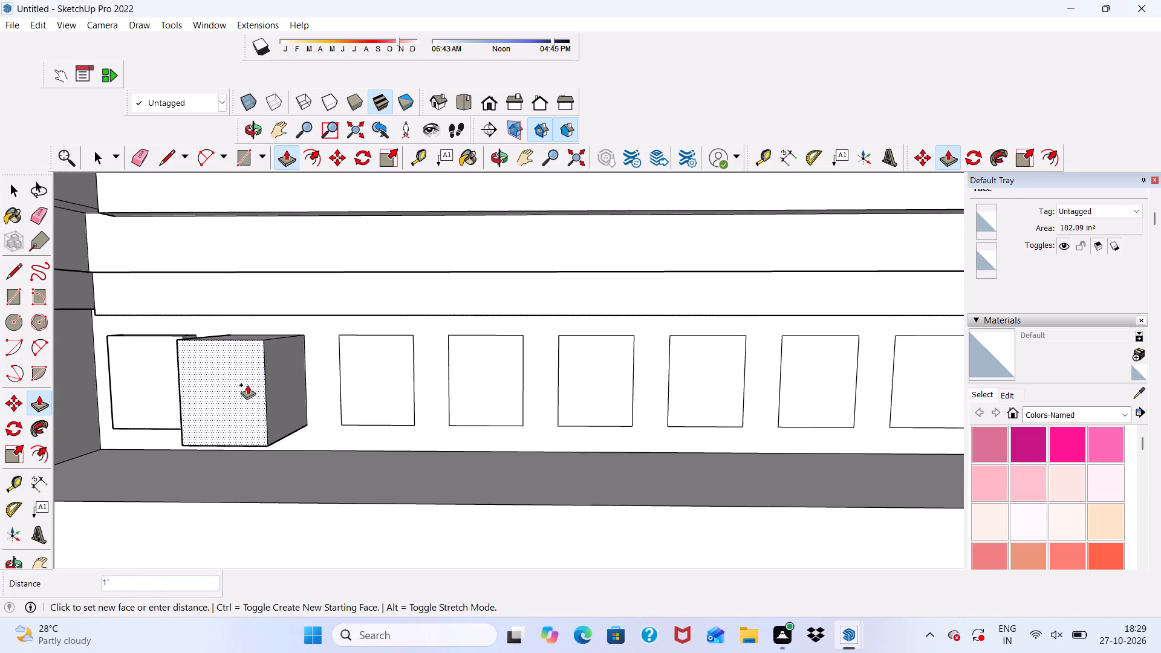
{"action": "middle_click_drag", "start_coordinate": [247, 385], "coordinate": [276, 447]}
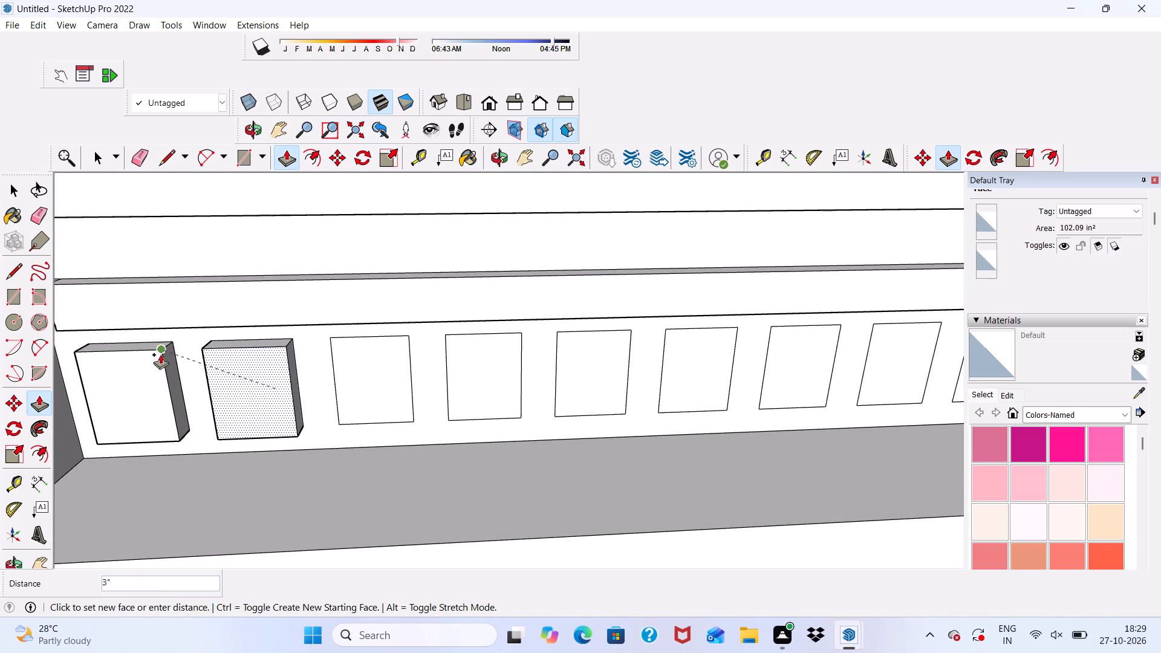
{"action": "left_click", "coordinate": [162, 366]}
{"action": "scroll", "coordinate": [417, 400], "scroll_direction": "up", "scroll_amount": 3}
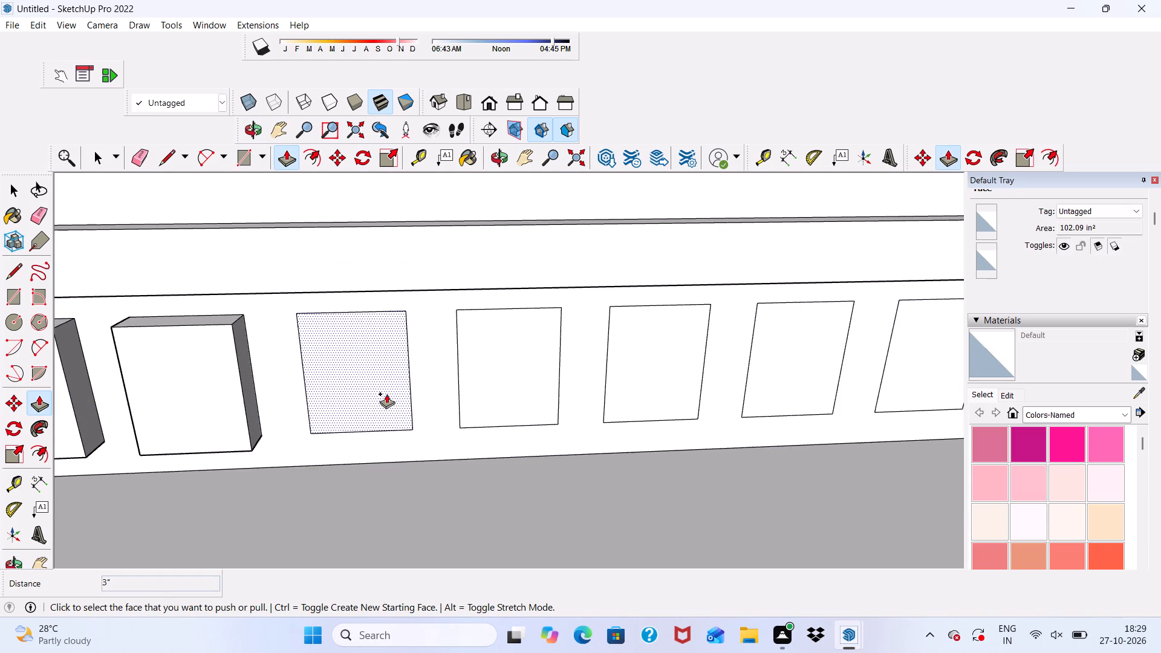
{"action": "left_click", "coordinate": [374, 389]}
{"action": "left_click", "coordinate": [237, 349]}
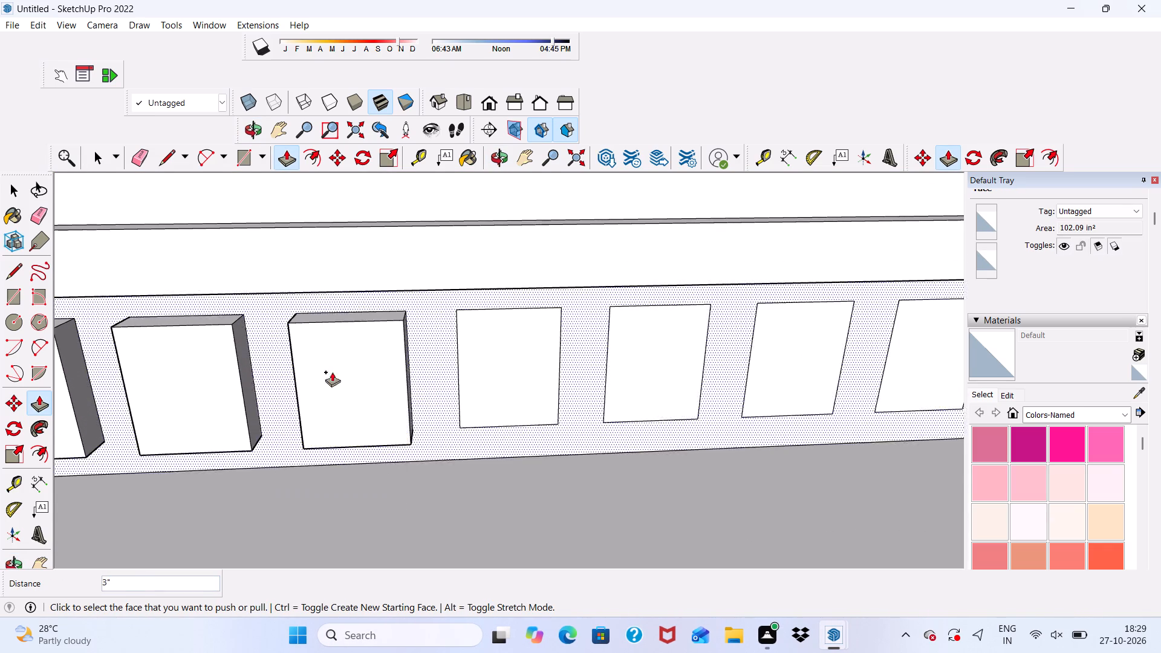
{"action": "left_click", "coordinate": [480, 377]}
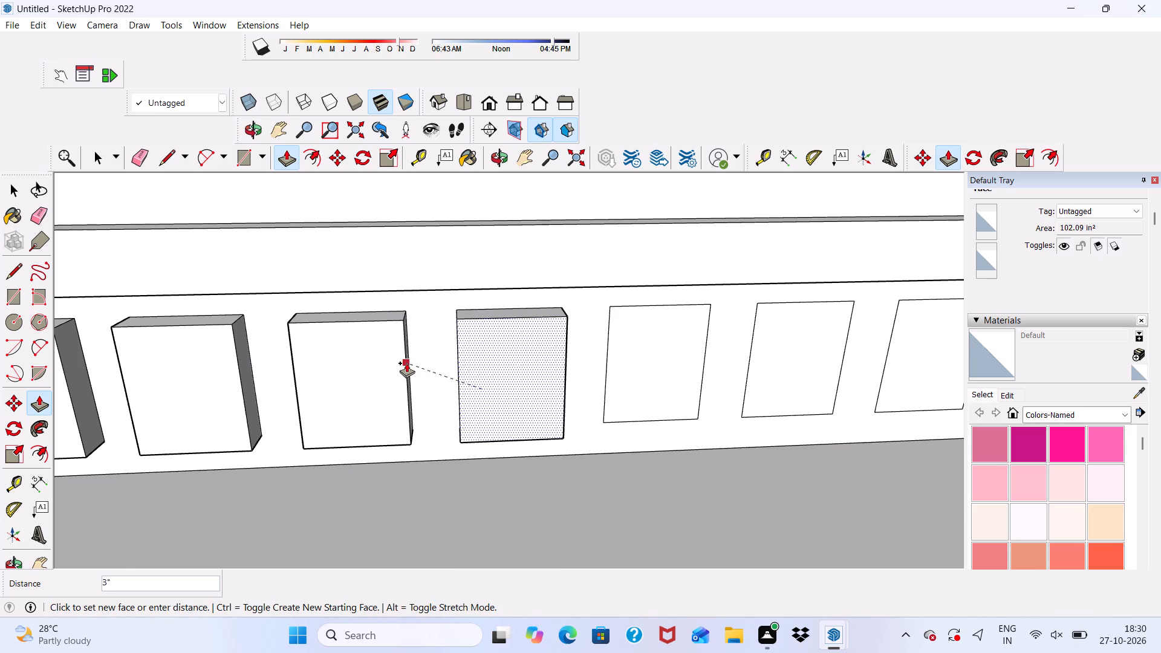
{"action": "left_click", "coordinate": [406, 363]}
{"action": "left_click", "coordinate": [626, 366]}
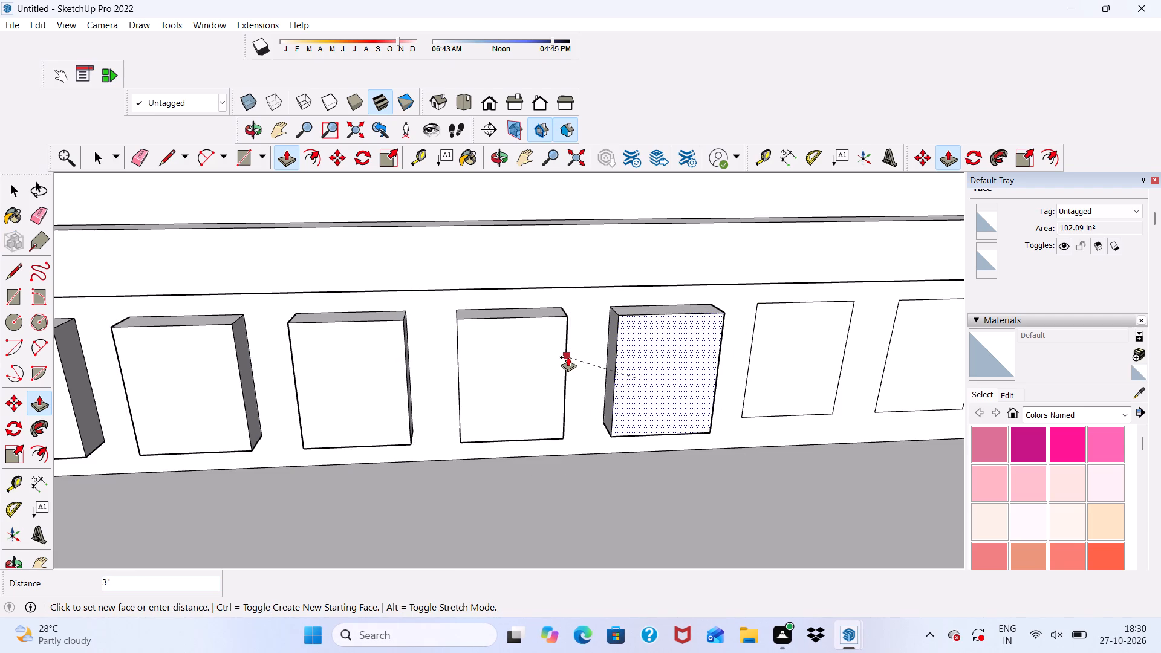
{"action": "left_click", "coordinate": [568, 357]}
{"action": "left_click", "coordinate": [789, 368]}
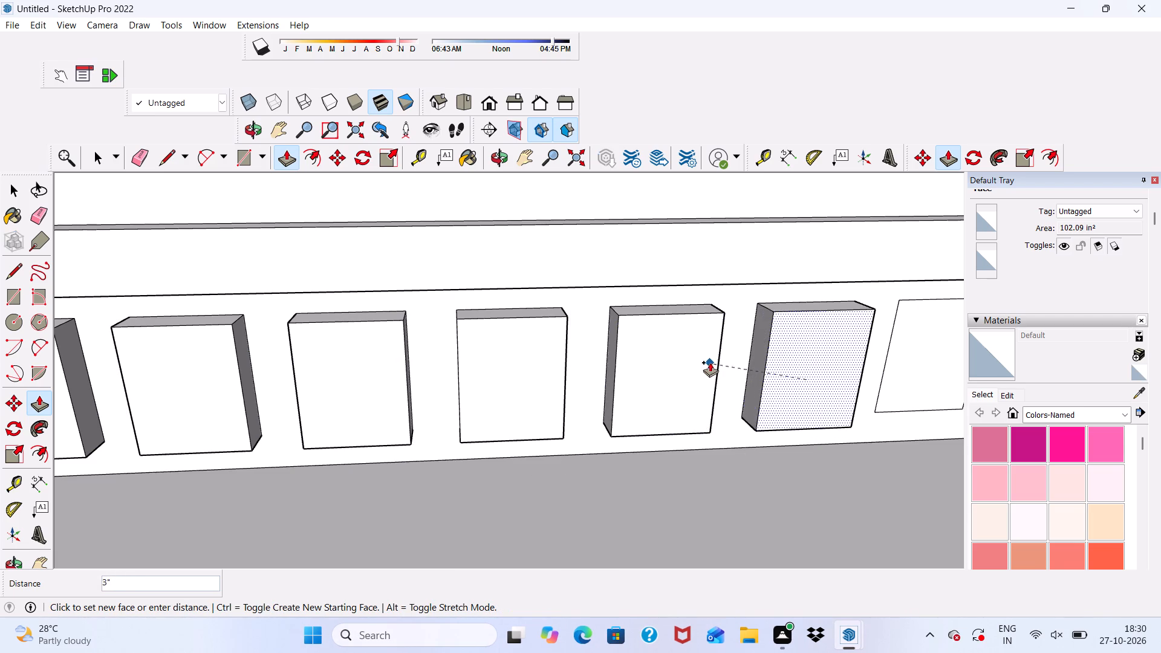
{"action": "left_click", "coordinate": [717, 352]}
Push/Pull the seventh through tenth frieze rectangles on the side bay outward by 3".
{"action": "scroll", "coordinate": [255, 443], "scroll_direction": "down", "scroll_amount": 12}
{"action": "scroll", "coordinate": [622, 409], "scroll_direction": "up", "scroll_amount": 4}
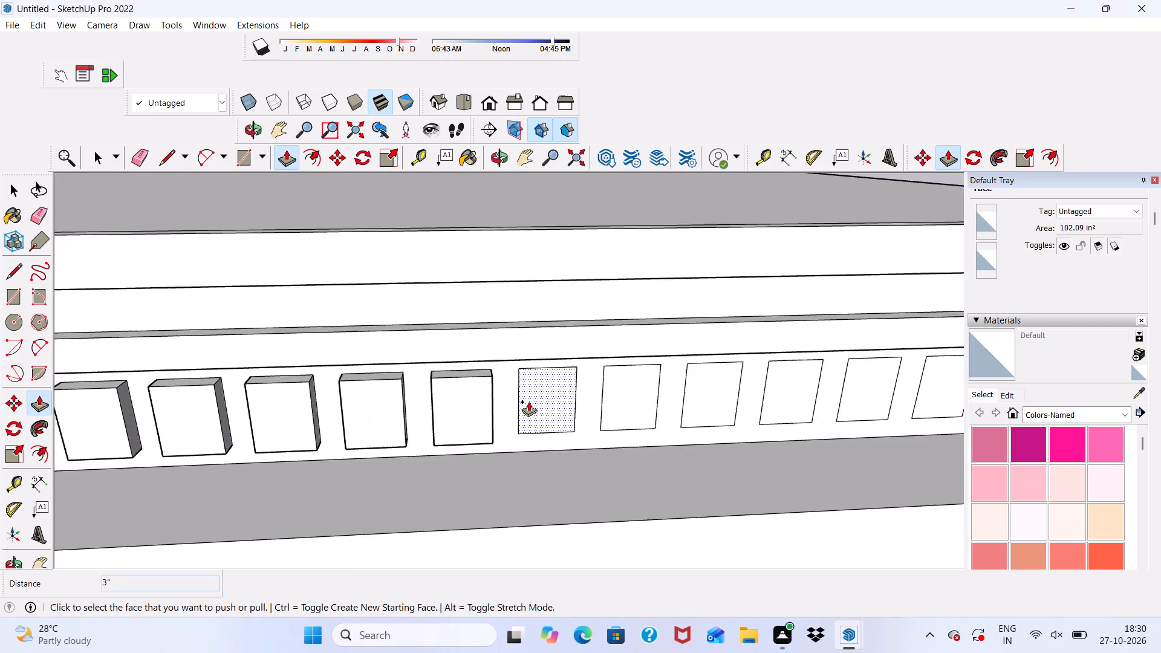
{"action": "scroll", "coordinate": [528, 401], "scroll_direction": "up", "scroll_amount": 6}
{"action": "left_click", "coordinate": [542, 397]}
{"action": "left_click", "coordinate": [459, 394]}
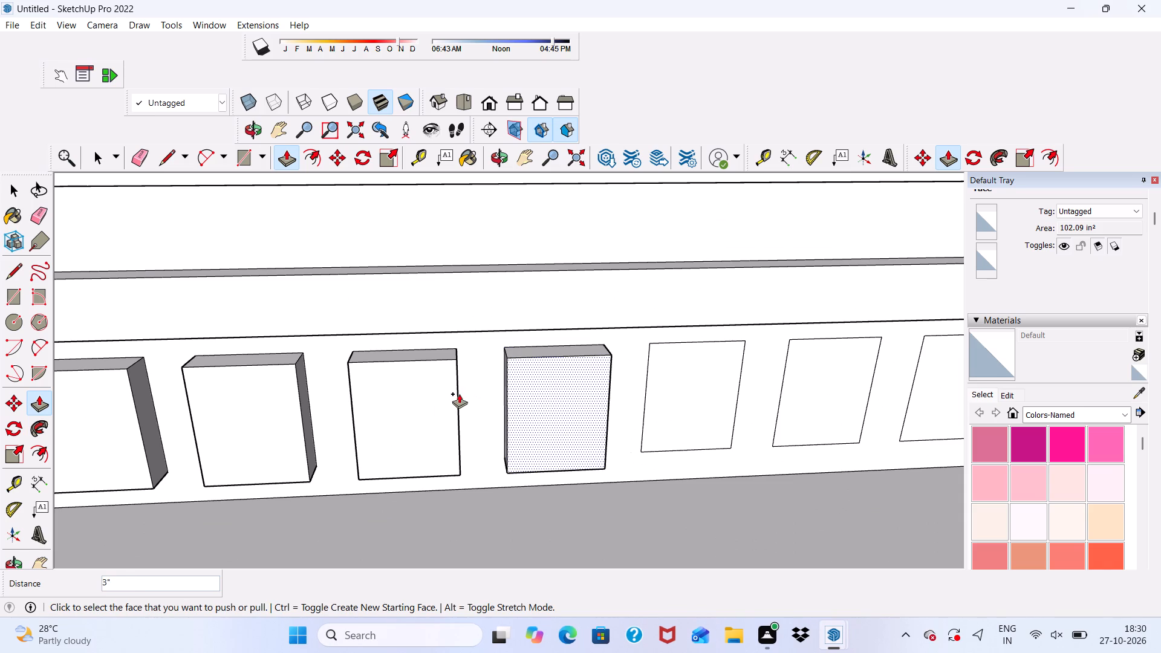
{"action": "left_click", "coordinate": [677, 399]}
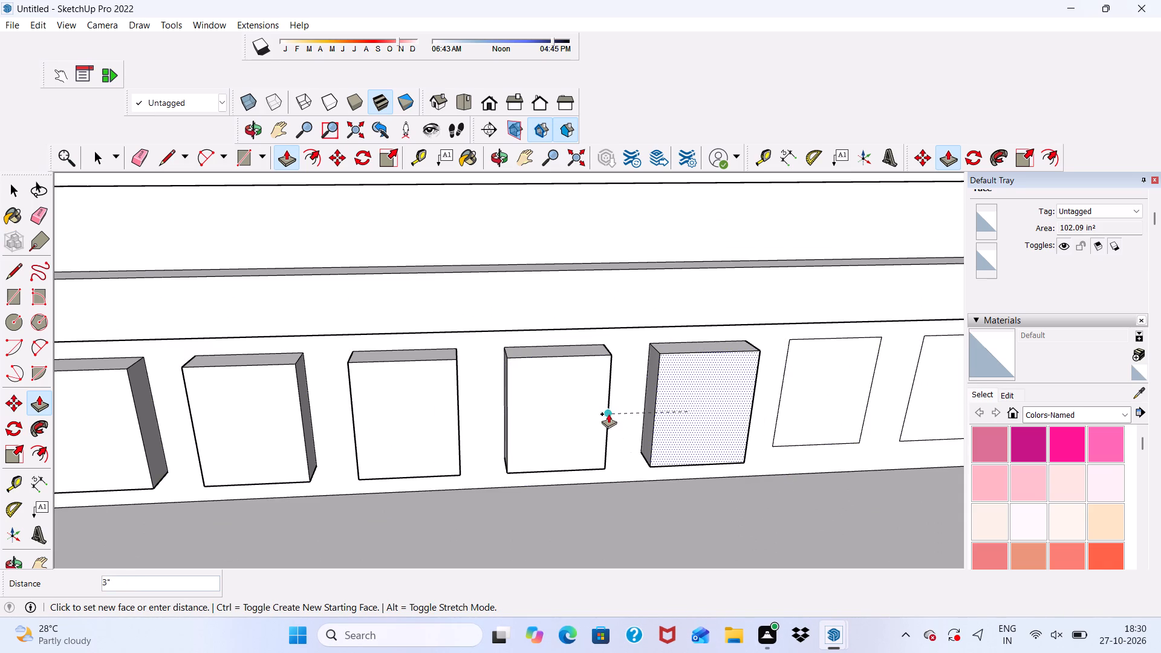
{"action": "left_click", "coordinate": [606, 389]}
{"action": "scroll", "coordinate": [521, 440], "scroll_direction": "down", "scroll_amount": 6}
{"action": "scroll", "coordinate": [774, 389], "scroll_direction": "up", "scroll_amount": 6}
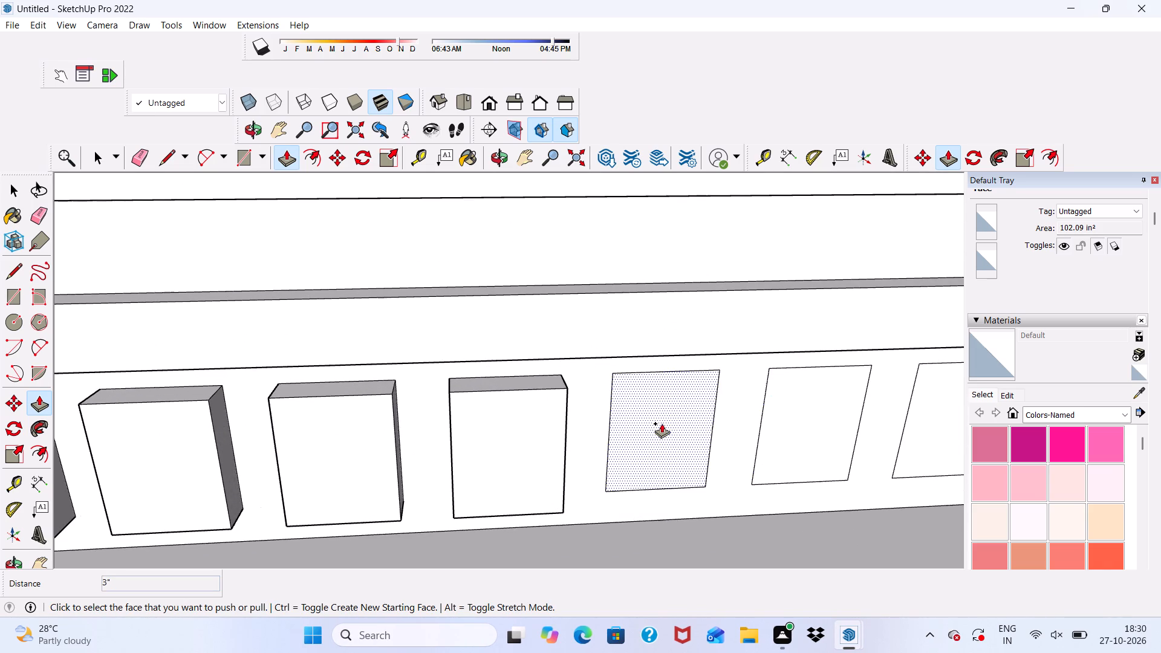
{"action": "left_click", "coordinate": [662, 423]}
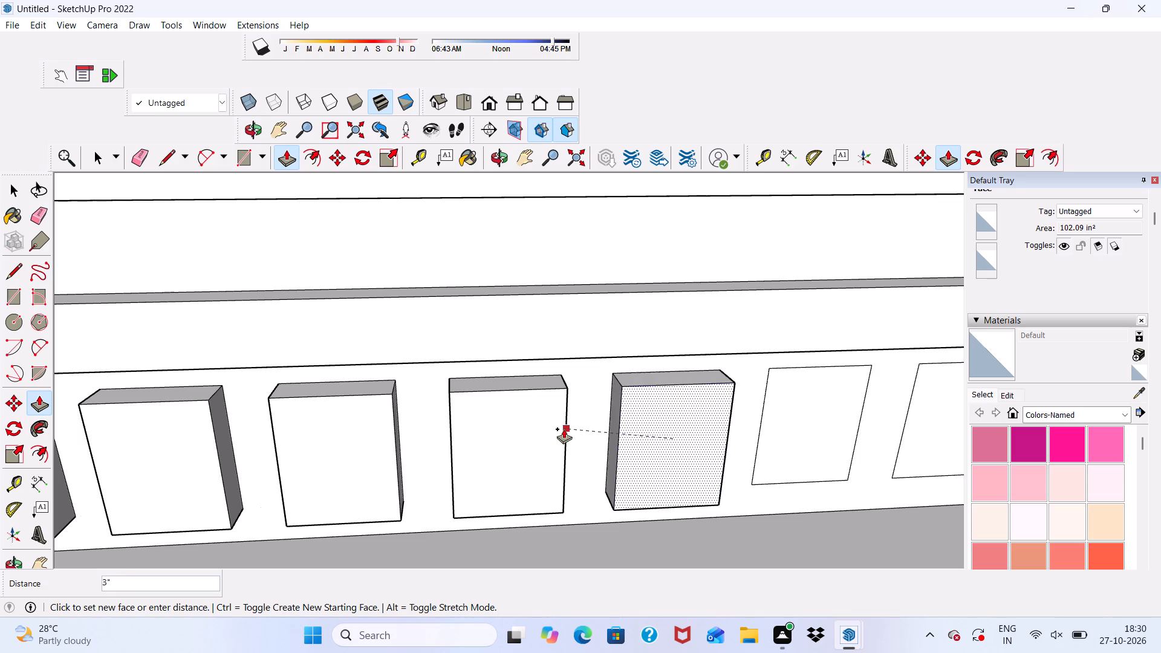
{"action": "left_click", "coordinate": [564, 429]}
{"action": "left_click", "coordinate": [796, 420]}
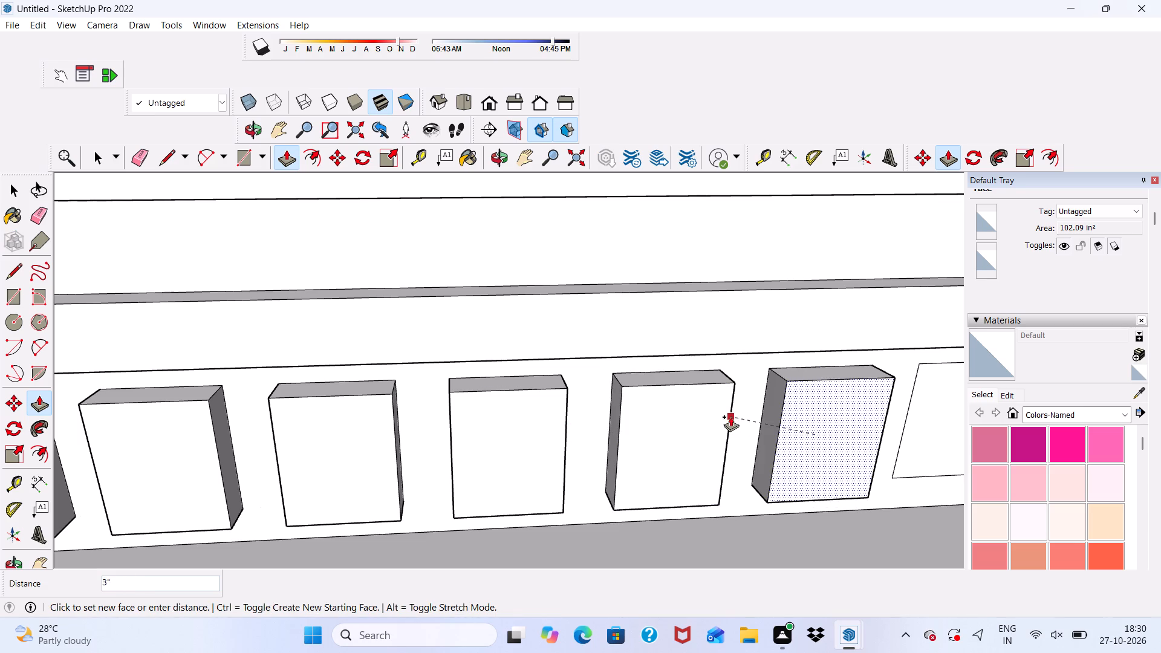
{"action": "left_click", "coordinate": [730, 417]}
Push/Pull the eleventh through thirteenth frieze rectangles on the side bay outward by 3".
{"action": "scroll", "coordinate": [577, 440], "scroll_direction": "down", "scroll_amount": 9}
{"action": "scroll", "coordinate": [824, 434], "scroll_direction": "up", "scroll_amount": 5}
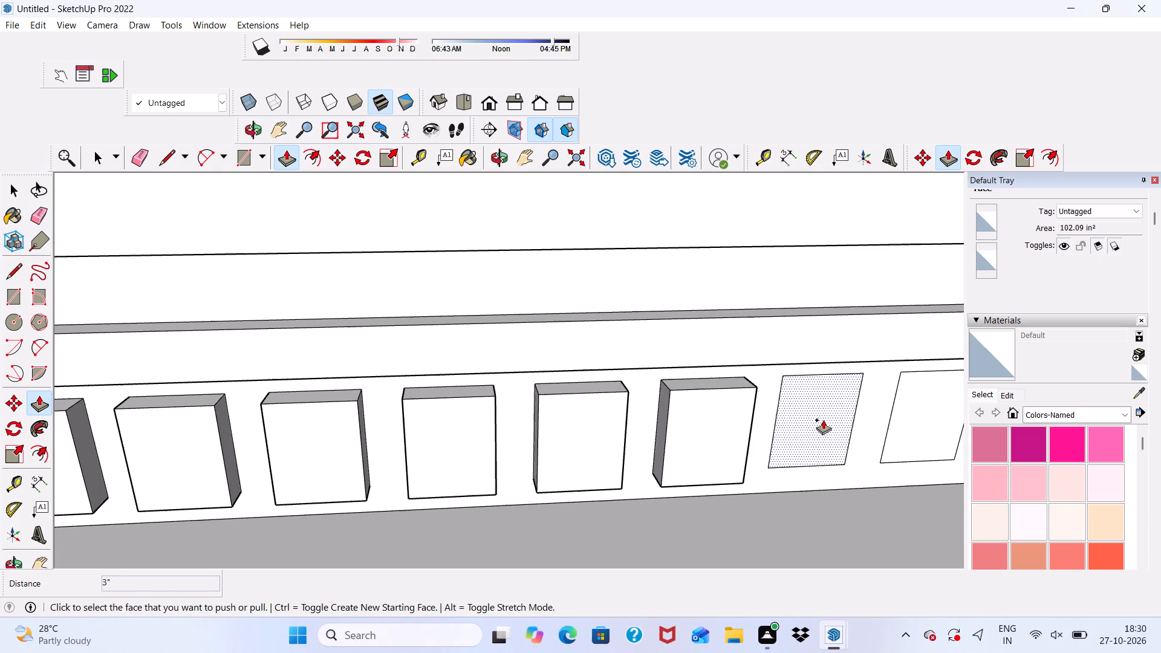
{"action": "left_click", "coordinate": [823, 420]}
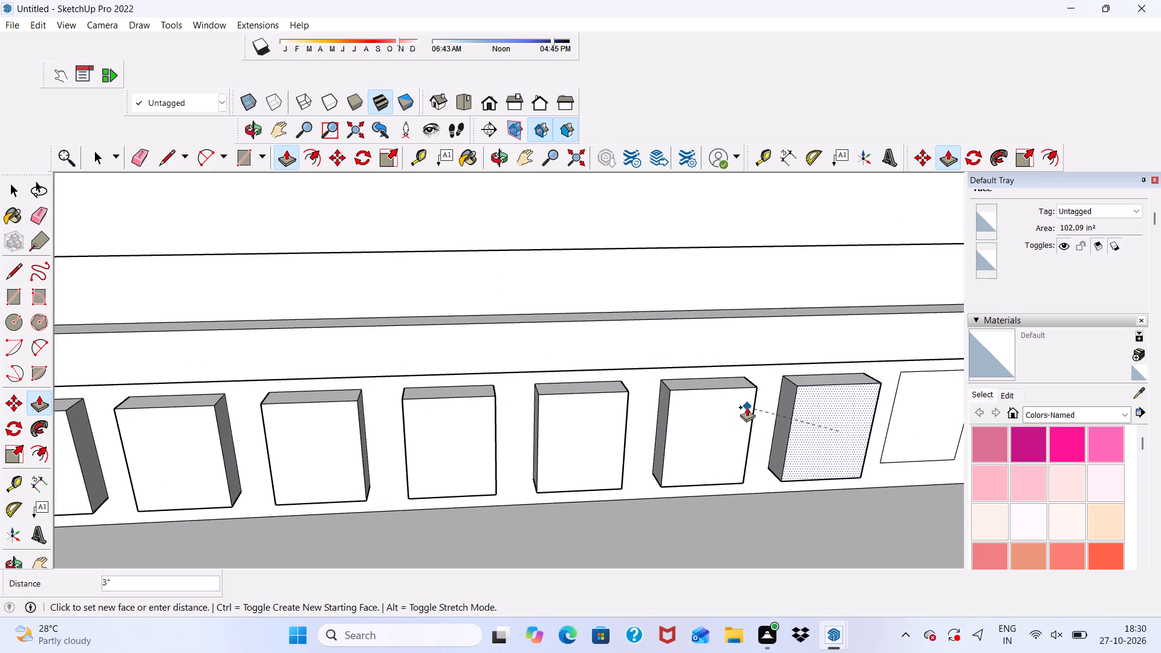
{"action": "left_click", "coordinate": [752, 408]}
{"action": "scroll", "coordinate": [744, 410], "scroll_direction": "down", "scroll_amount": 6}
{"action": "scroll", "coordinate": [620, 403], "scroll_direction": "down", "scroll_amount": 6}
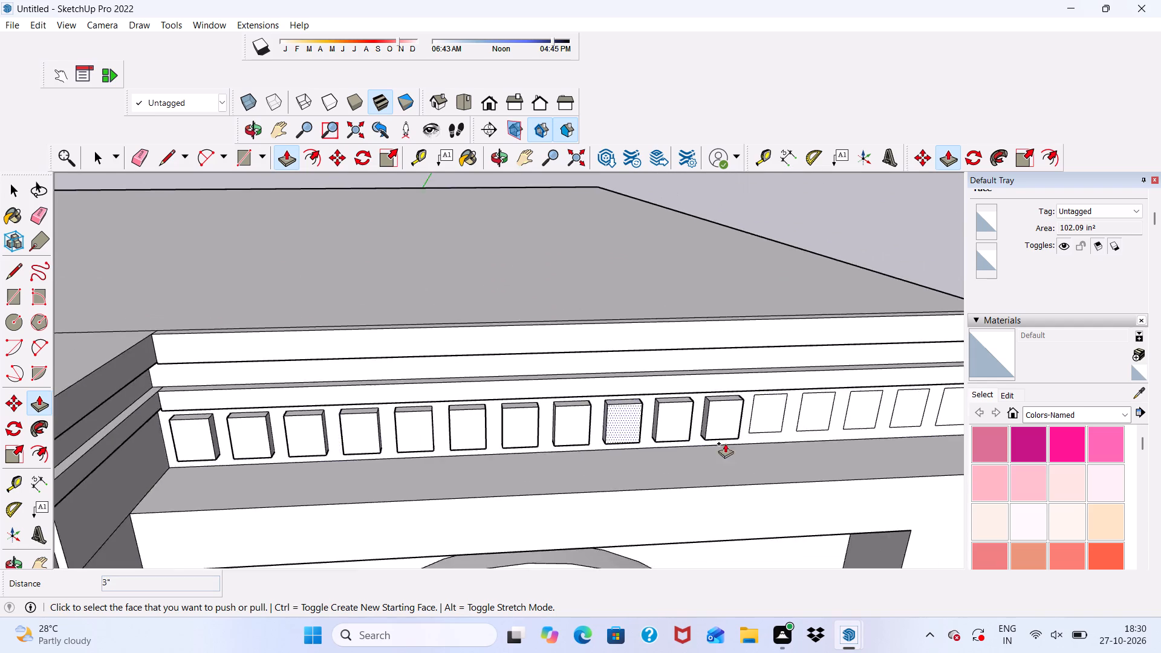
{"action": "scroll", "coordinate": [833, 435], "scroll_direction": "up", "scroll_amount": 5}
{"action": "scroll", "coordinate": [709, 400], "scroll_direction": "up", "scroll_amount": 1}
{"action": "left_click", "coordinate": [707, 399]}
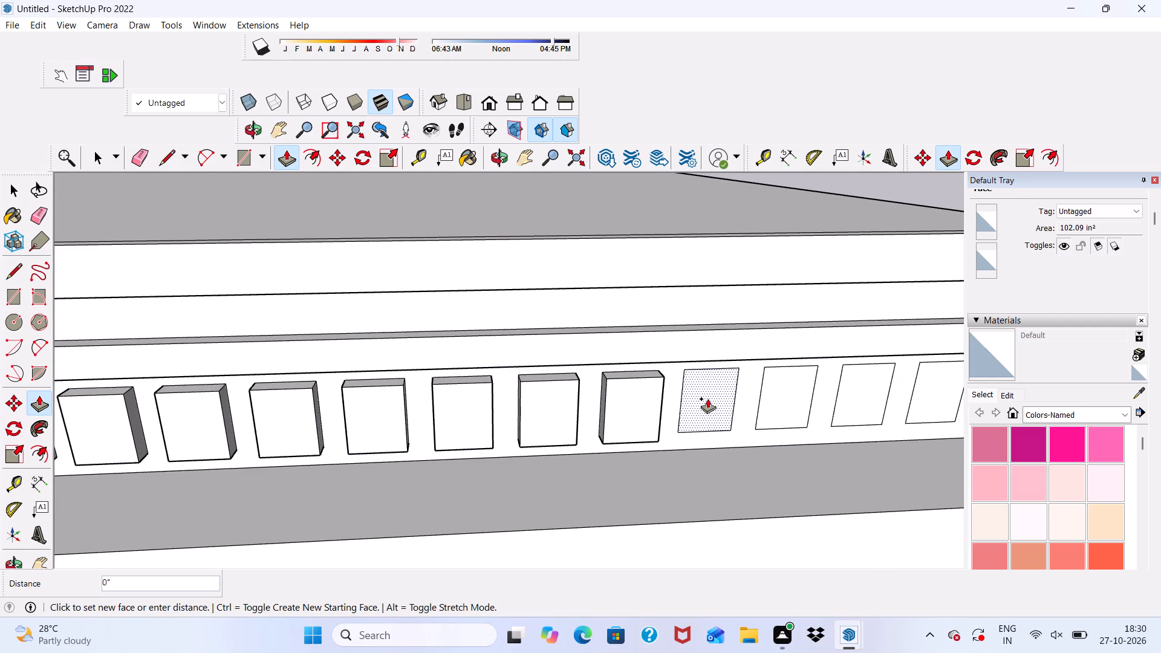
{"action": "left_click", "coordinate": [662, 394]}
{"action": "scroll", "coordinate": [655, 396], "scroll_direction": "down", "scroll_amount": 6}
{"action": "scroll", "coordinate": [807, 364], "scroll_direction": "up", "scroll_amount": 10}
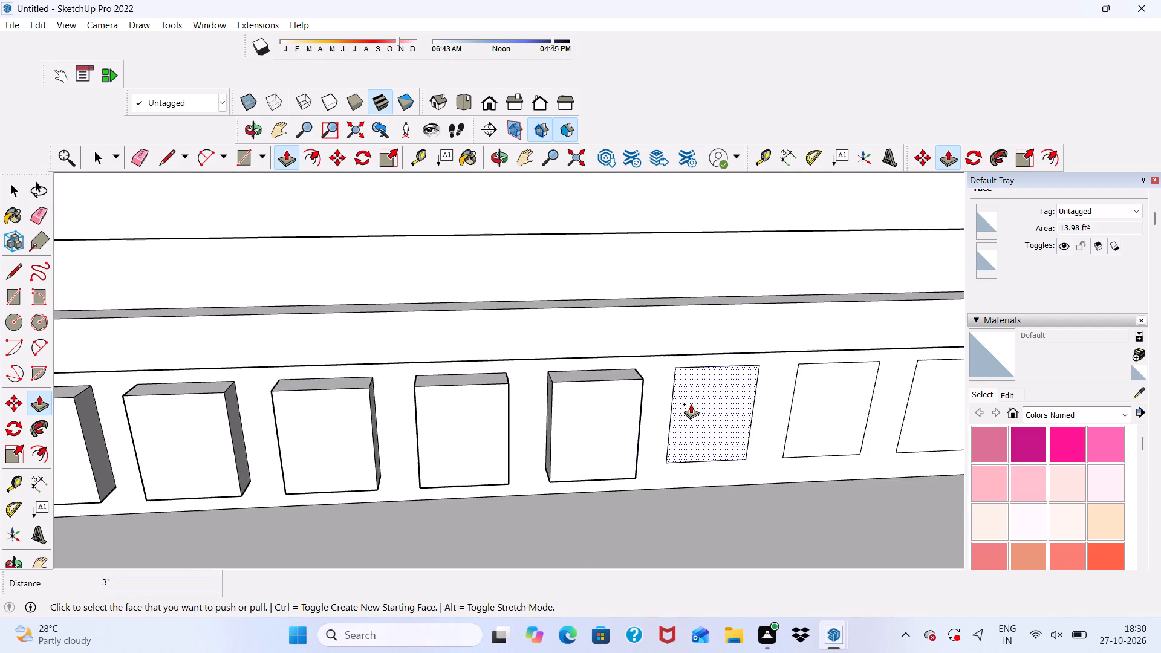
{"action": "left_click", "coordinate": [691, 404]}
{"action": "scroll", "coordinate": [630, 434], "scroll_direction": "up", "scroll_amount": 3}
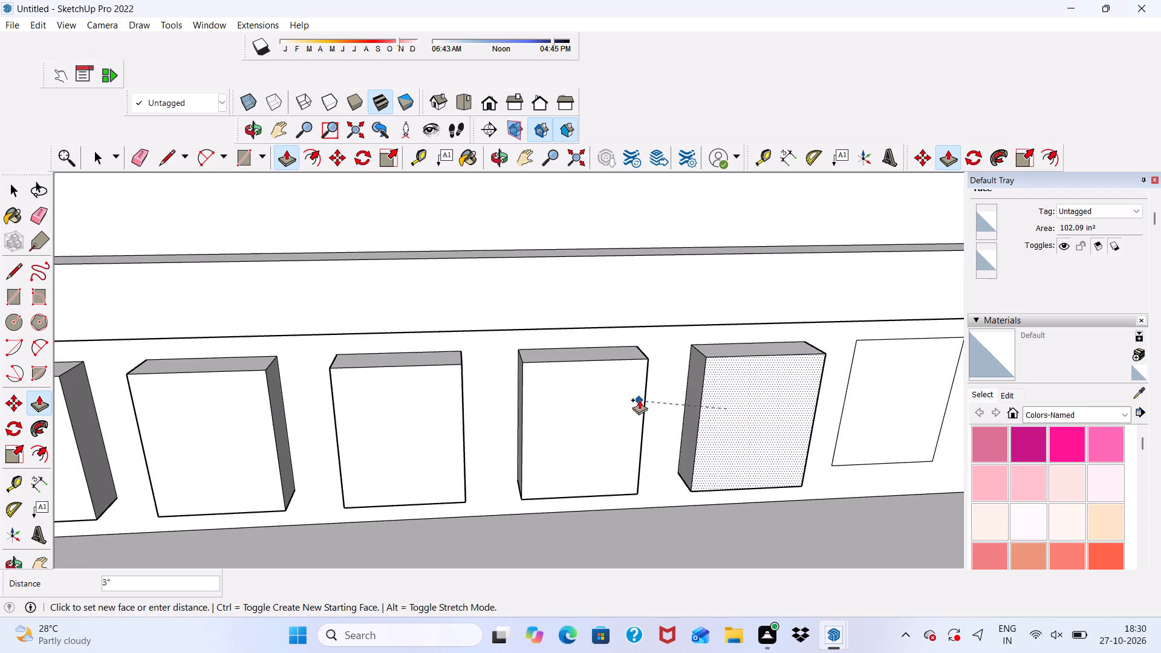
{"action": "left_click", "coordinate": [644, 389]}
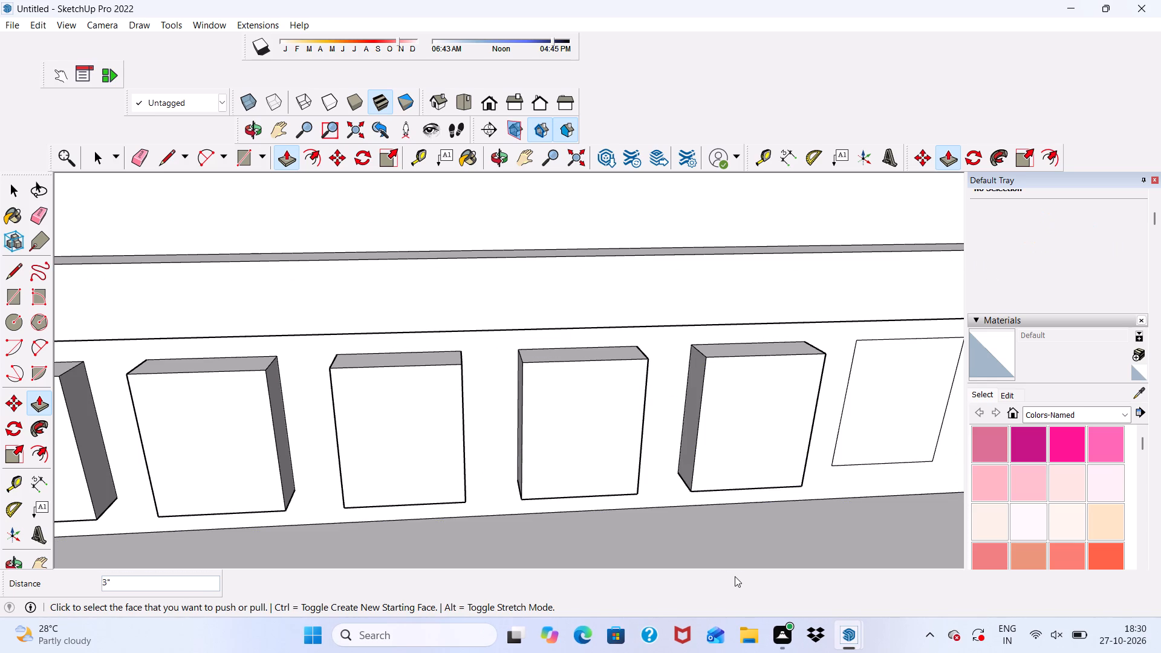
Push/Pull the last three frieze rectangles, up to the building's outer corner, outward by 3".
{"action": "left_click", "coordinate": [861, 410]}
{"action": "scroll", "coordinate": [815, 412], "scroll_direction": "up", "scroll_amount": 2}
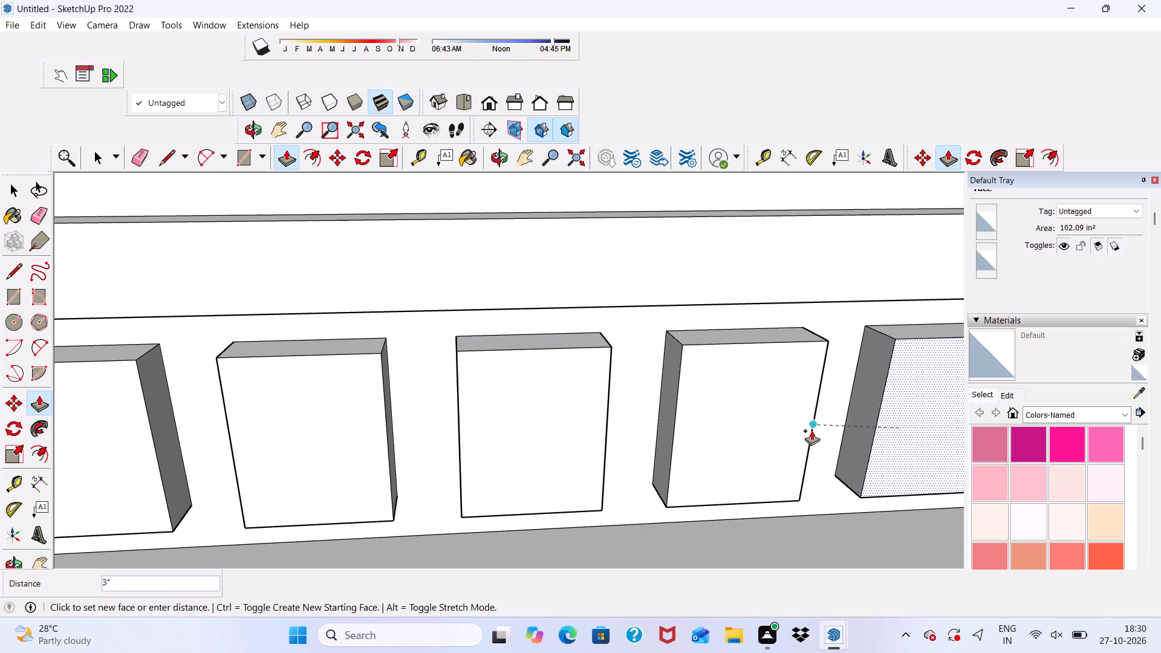
{"action": "left_click", "coordinate": [813, 401]}
{"action": "scroll", "coordinate": [753, 414], "scroll_direction": "down", "scroll_amount": 4}
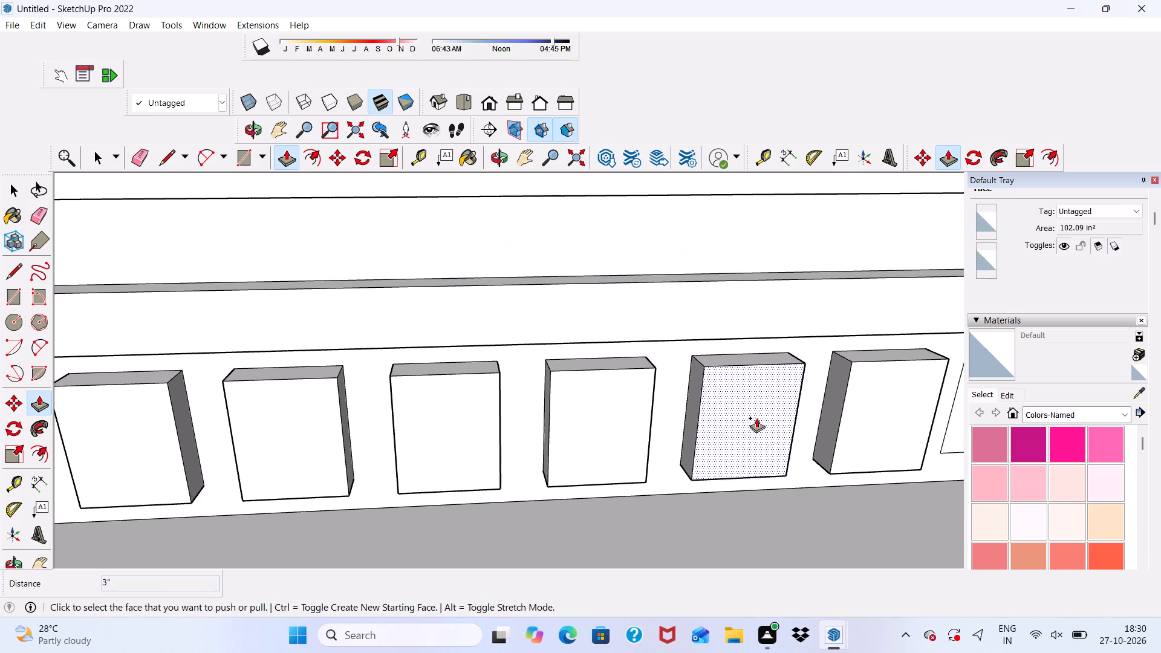
{"action": "scroll", "coordinate": [756, 414], "scroll_direction": "down", "scroll_amount": 5}
{"action": "scroll", "coordinate": [704, 432], "scroll_direction": "down", "scroll_amount": 5}
{"action": "scroll", "coordinate": [852, 421], "scroll_direction": "up", "scroll_amount": 5}
{"action": "left_click", "coordinate": [850, 409]}
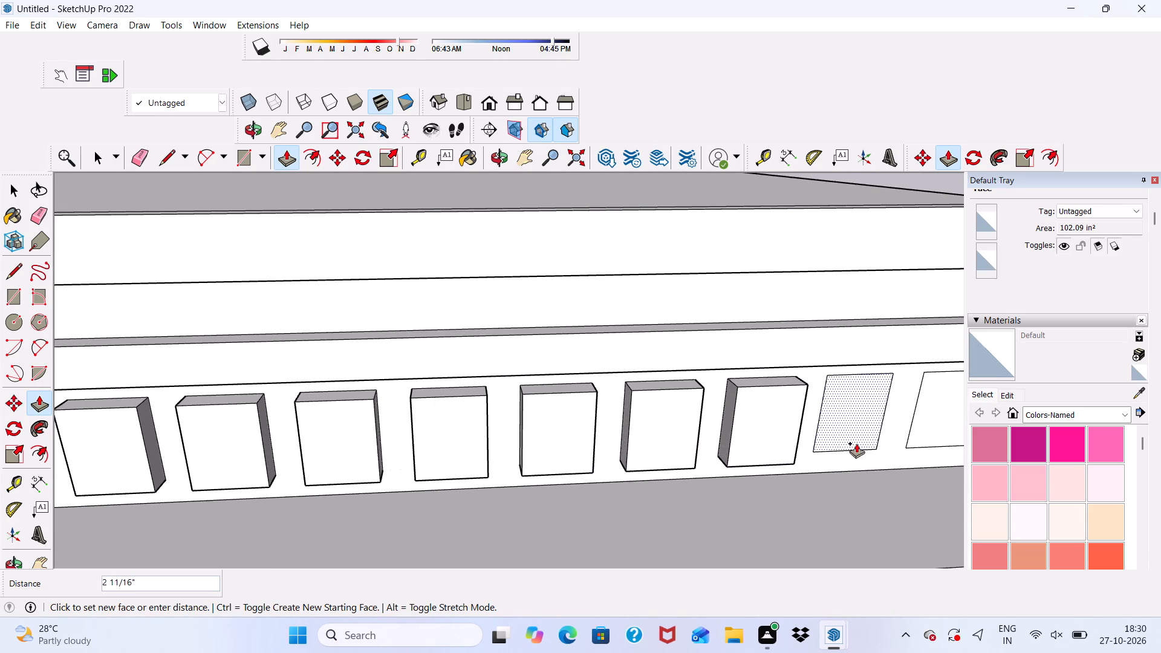
{"action": "scroll", "coordinate": [817, 422], "scroll_direction": "up", "scroll_amount": 4}
{"action": "left_click", "coordinate": [798, 412]}
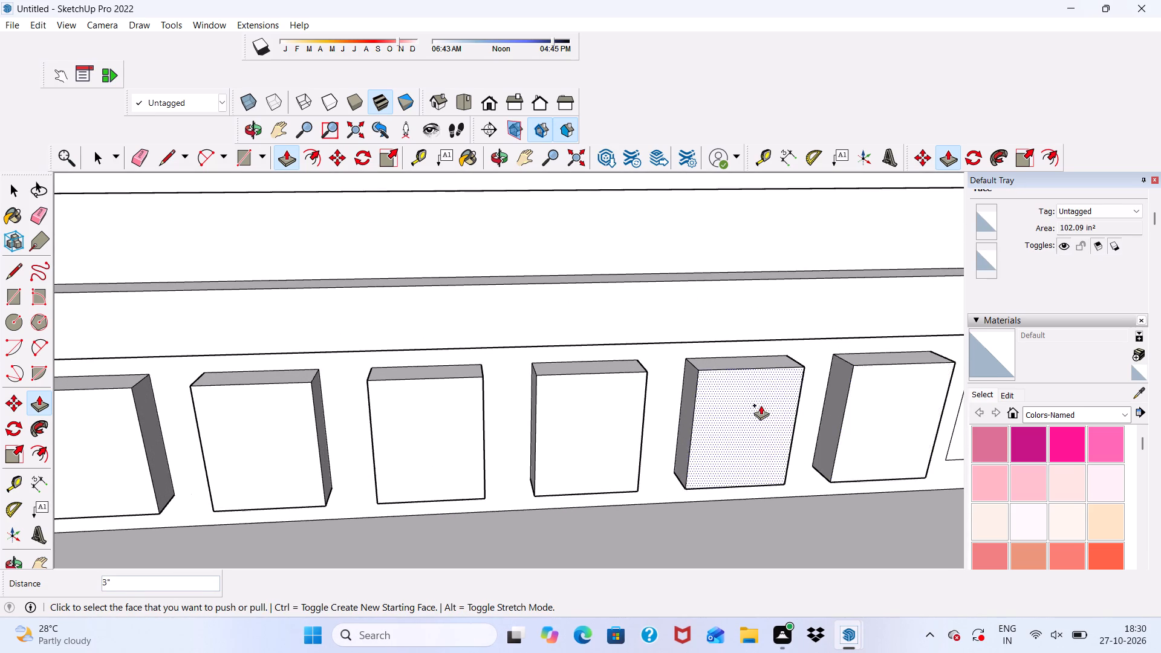
{"action": "scroll", "coordinate": [728, 405], "scroll_direction": "down", "scroll_amount": 6}
{"action": "left_click", "coordinate": [882, 408]}
{"action": "scroll", "coordinate": [853, 441], "scroll_direction": "up", "scroll_amount": 5}
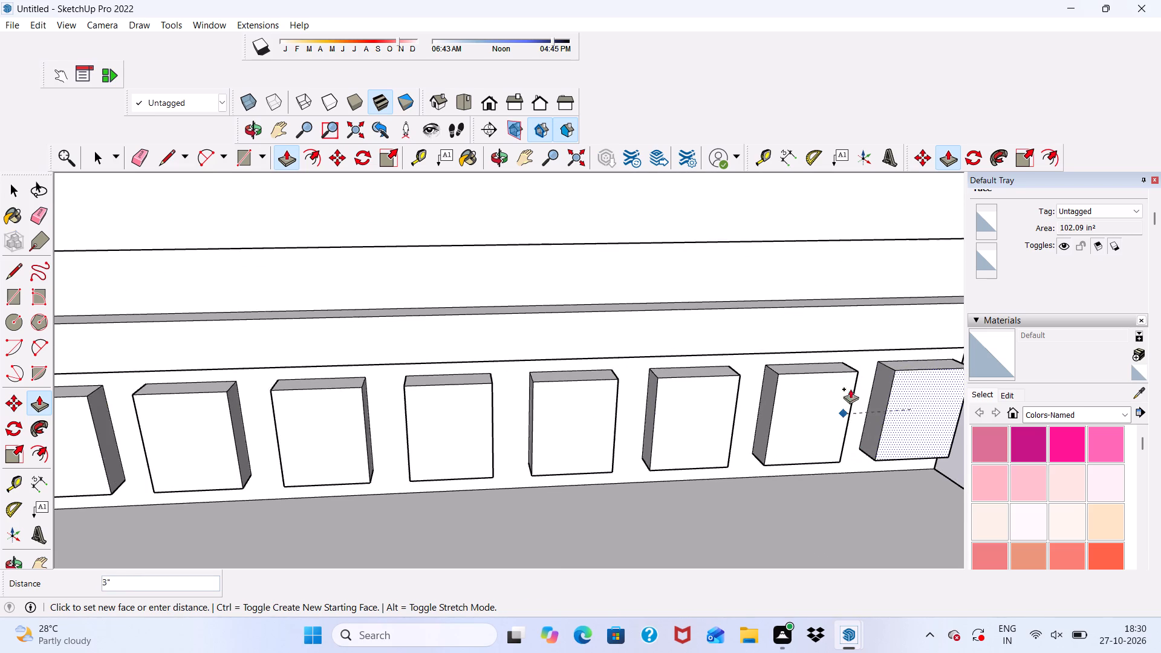
{"action": "scroll", "coordinate": [862, 374], "scroll_direction": "up", "scroll_amount": 5}
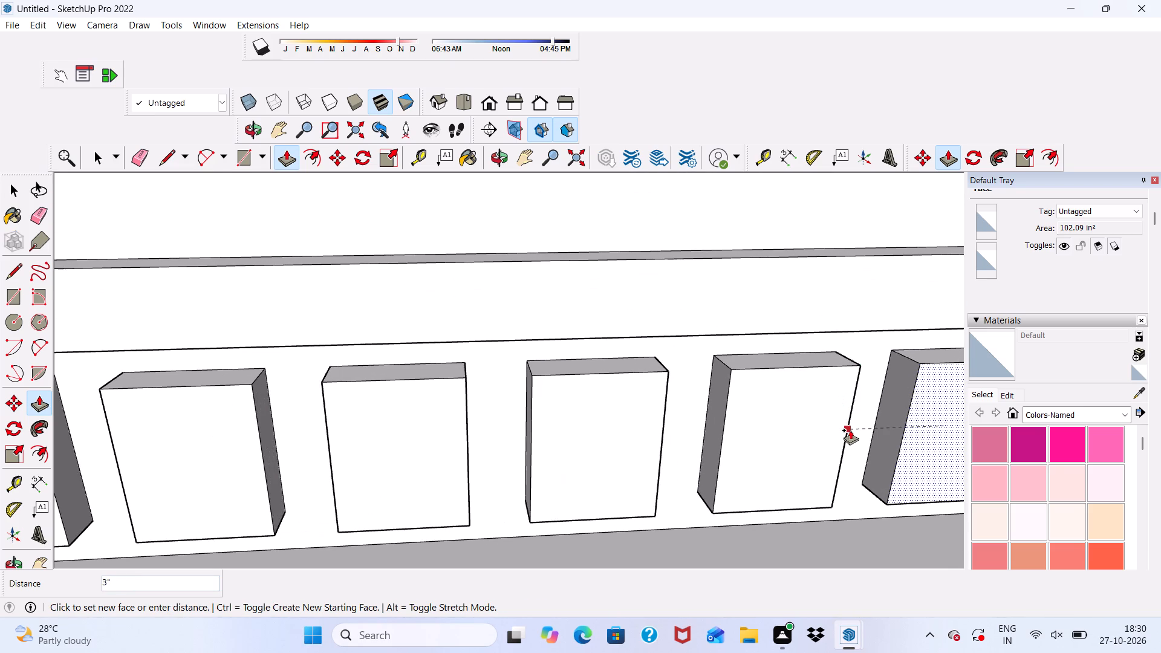
{"action": "left_click", "coordinate": [850, 430]}
Examine the side bay's frieze blocks and the whole facade, from the parapet down to the ground-floor entrance.
{"action": "scroll", "coordinate": [769, 351], "scroll_direction": "down", "scroll_amount": 5}
{"action": "scroll", "coordinate": [700, 322], "scroll_direction": "down", "scroll_amount": 12}
{"action": "middle_click_drag", "start_coordinate": [734, 382], "coordinate": [734, 235]}
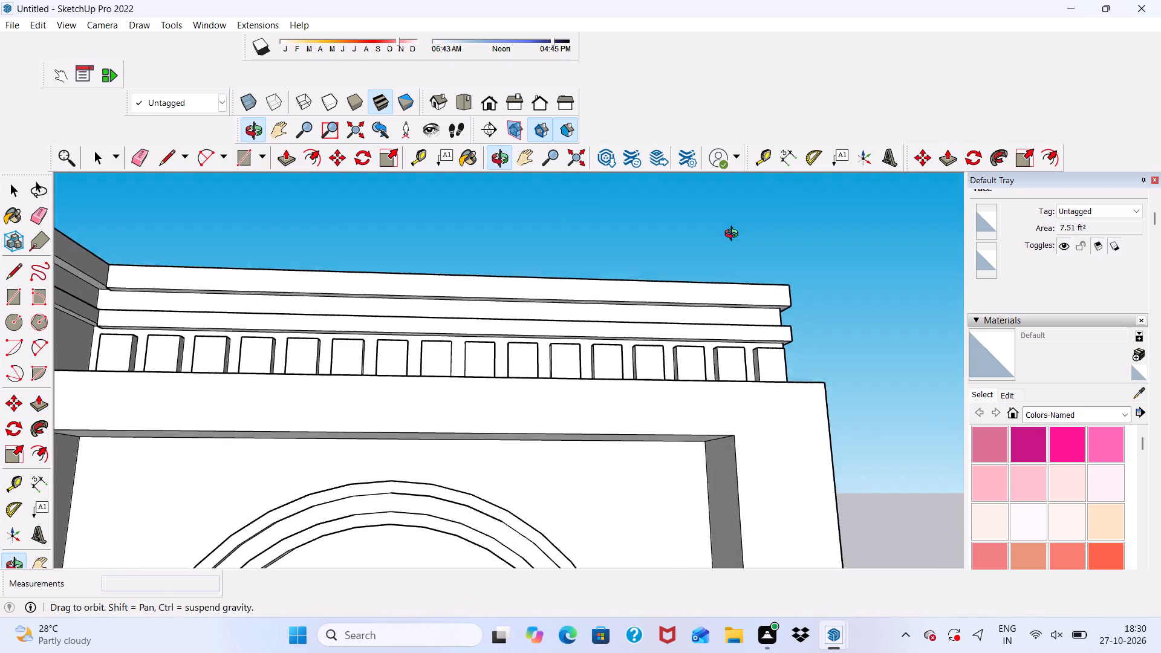
{"action": "middle_click_drag", "start_coordinate": [734, 235], "coordinate": [734, 233]}
{"action": "scroll", "coordinate": [741, 247], "scroll_direction": "down", "scroll_amount": 10}
{"action": "key", "text": "space"}
{"action": "scroll", "coordinate": [692, 299], "scroll_direction": "down", "scroll_amount": 7}
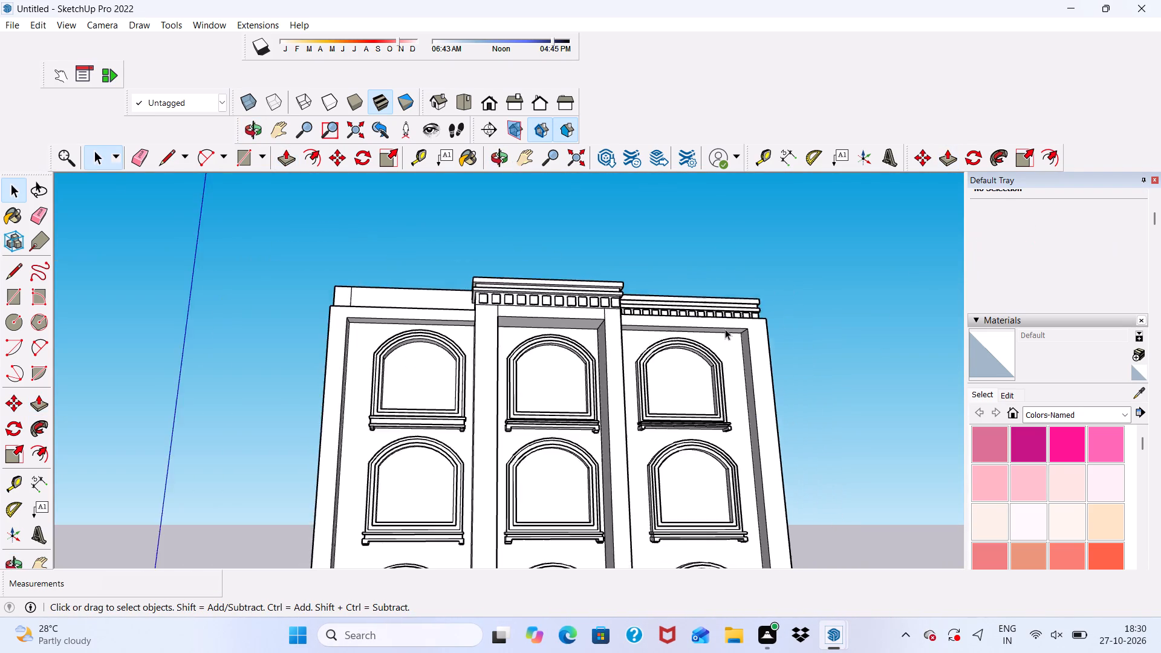
{"action": "scroll", "coordinate": [725, 329], "scroll_direction": "down", "scroll_amount": 6}
{"action": "middle_click_drag", "start_coordinate": [727, 363], "coordinate": [732, 463]}
{"action": "scroll", "coordinate": [709, 441], "scroll_direction": "up", "scroll_amount": 2}
{"action": "scroll", "coordinate": [684, 385], "scroll_direction": "down", "scroll_amount": 11}
{"action": "scroll", "coordinate": [677, 414], "scroll_direction": "up", "scroll_amount": 11}
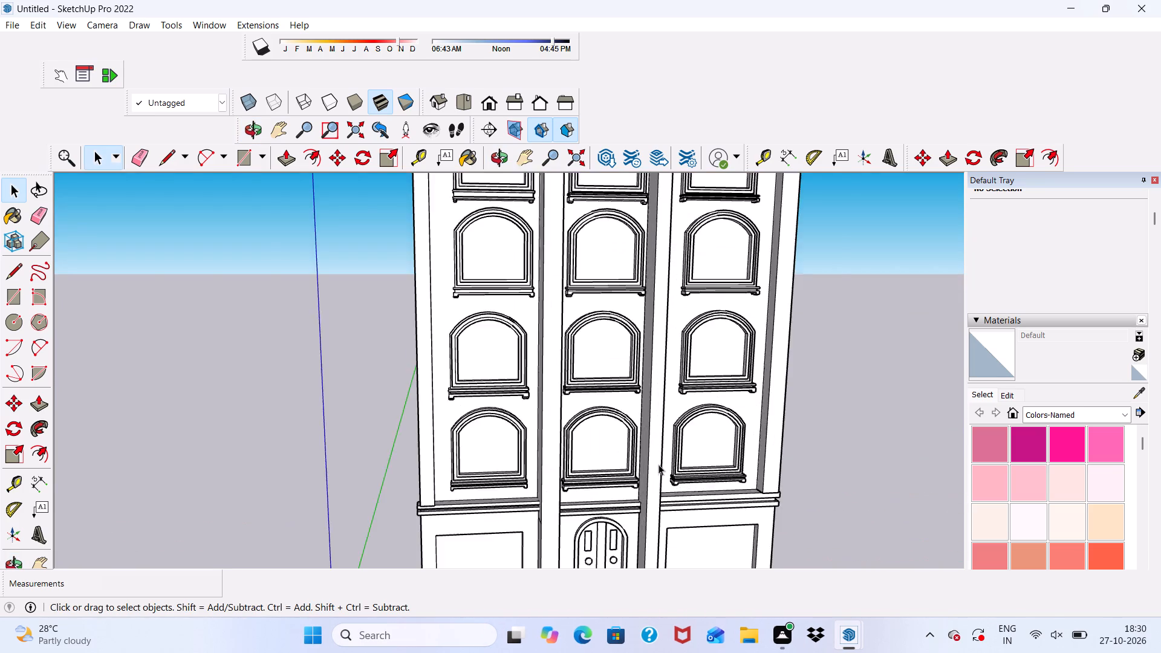
{"action": "scroll", "coordinate": [659, 464], "scroll_direction": "up", "scroll_amount": 4}
{"action": "scroll", "coordinate": [643, 364], "scroll_direction": "down", "scroll_amount": 1}
{"action": "scroll", "coordinate": [630, 354], "scroll_direction": "up", "scroll_amount": 9}
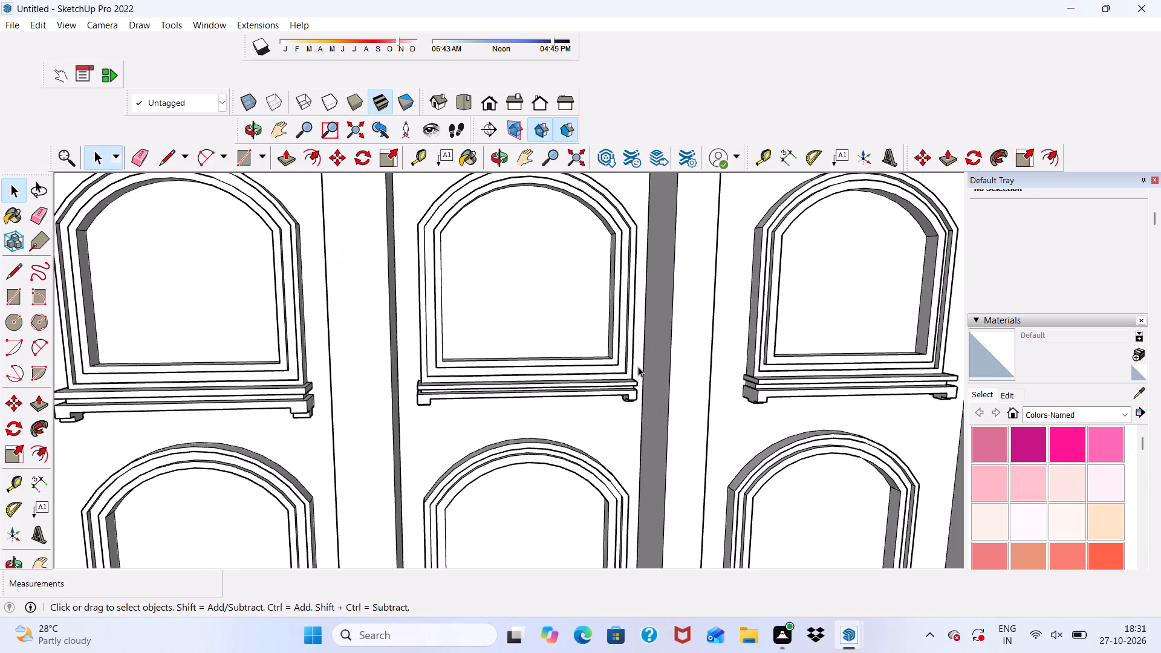
{"action": "scroll", "coordinate": [639, 403], "scroll_direction": "down", "scroll_amount": 7}
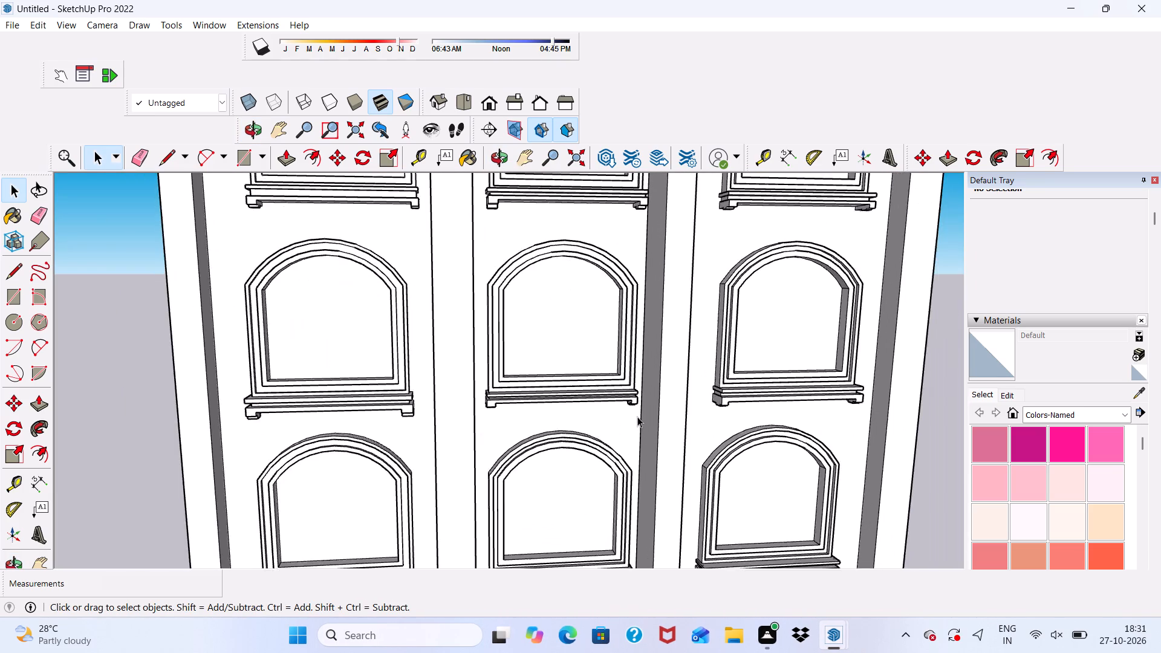
{"action": "scroll", "coordinate": [637, 417], "scroll_direction": "down", "scroll_amount": 4}
{"action": "scroll", "coordinate": [642, 414], "scroll_direction": "up", "scroll_amount": 3}
{"action": "scroll", "coordinate": [629, 399], "scroll_direction": "down", "scroll_amount": 8}
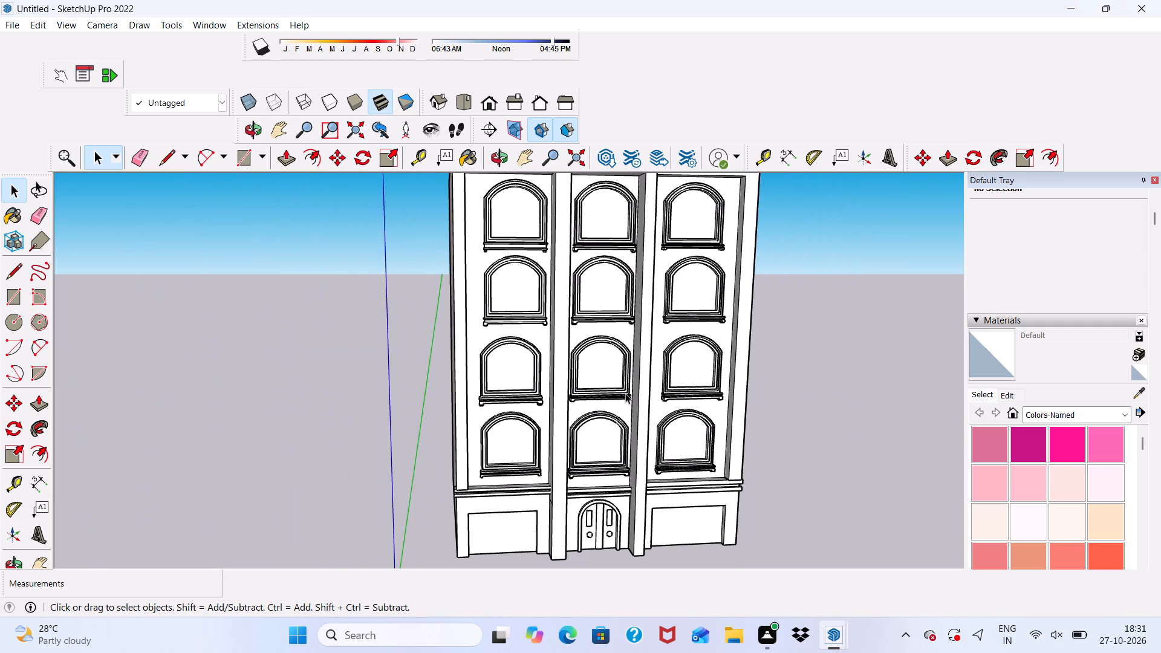
{"action": "scroll", "coordinate": [626, 393], "scroll_direction": "down", "scroll_amount": 5}
Erase the leftover vertical edge on the undetailed side bay's parapet and the short edge across the ledge below it.
{"action": "scroll", "coordinate": [561, 261], "scroll_direction": "up", "scroll_amount": 8}
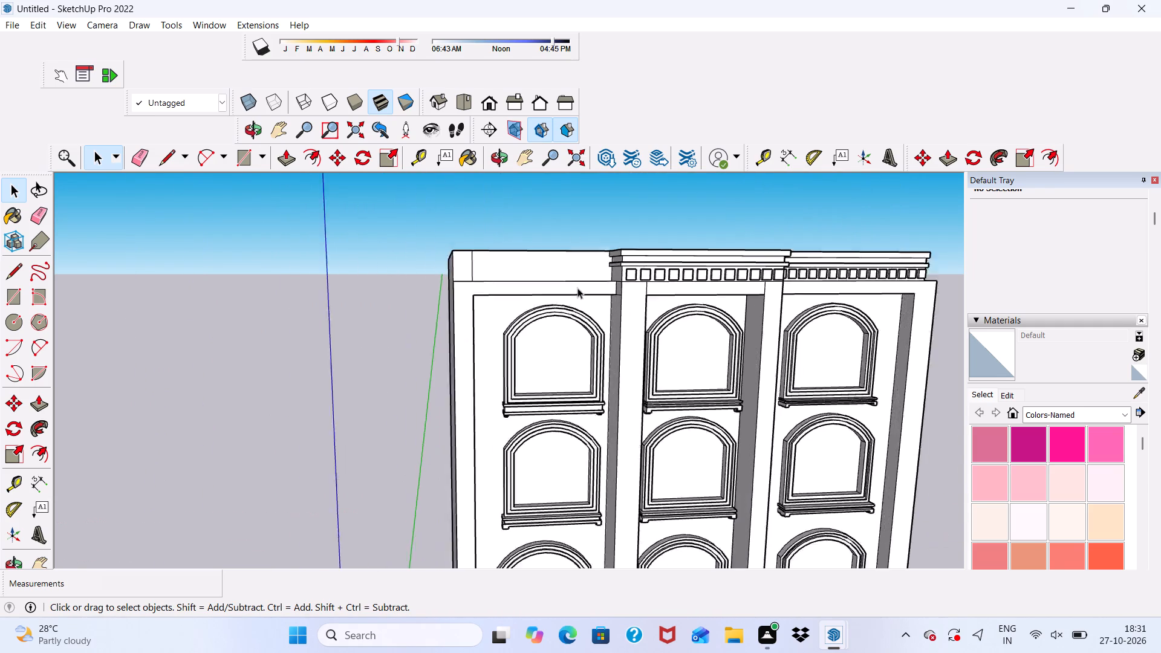
{"action": "scroll", "coordinate": [577, 288], "scroll_direction": "up", "scroll_amount": 8}
{"action": "left_click", "coordinate": [138, 154]}
{"action": "scroll", "coordinate": [277, 202], "scroll_direction": "up", "scroll_amount": 2}
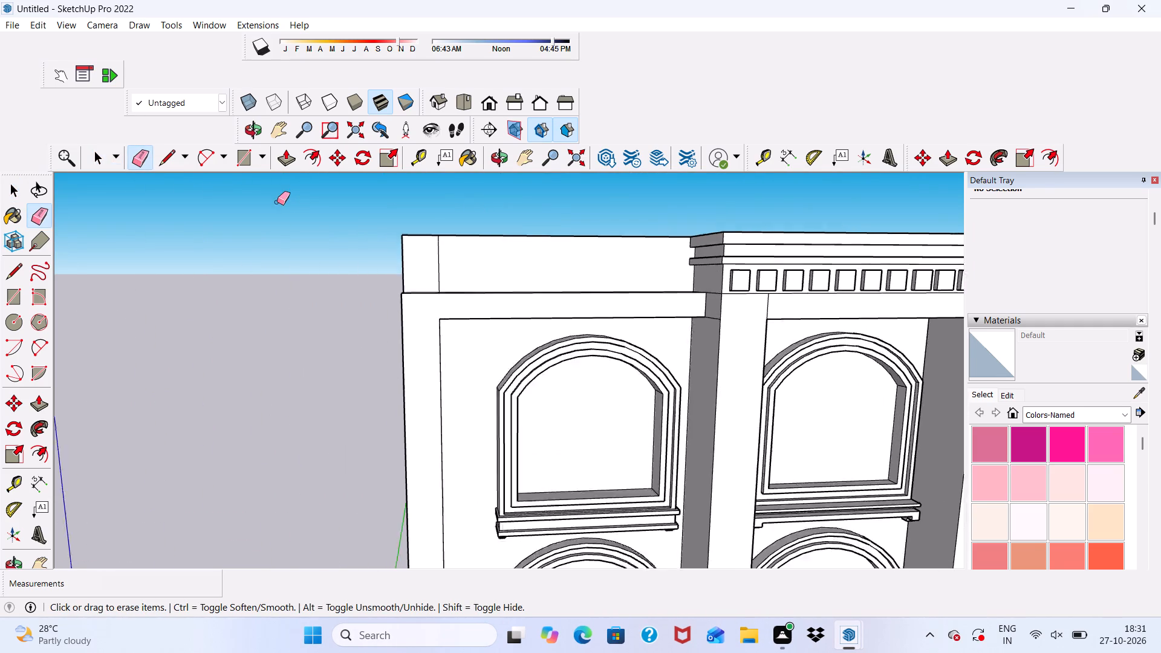
{"action": "scroll", "coordinate": [277, 202], "scroll_direction": "up", "scroll_amount": 1}
{"action": "scroll", "coordinate": [359, 233], "scroll_direction": "up", "scroll_amount": 3}
{"action": "left_click_drag", "start_coordinate": [513, 288], "coordinate": [524, 293]}
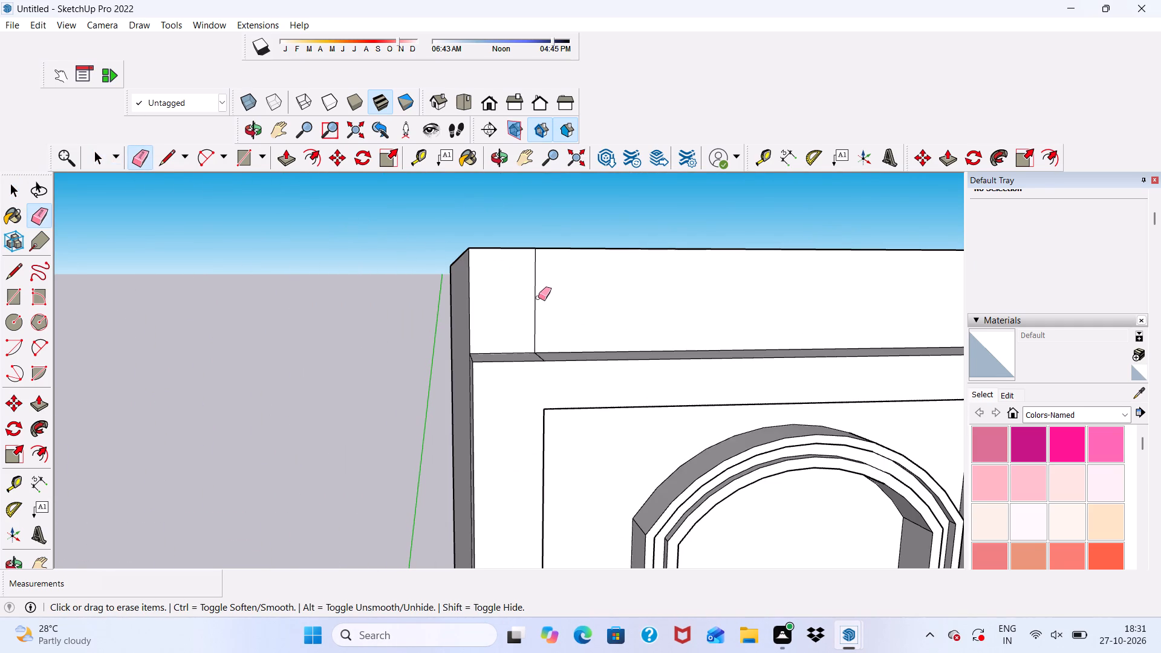
{"action": "left_click_drag", "start_coordinate": [539, 298], "coordinate": [534, 312]}
{"action": "left_click", "coordinate": [534, 312]}
{"action": "scroll", "coordinate": [536, 331], "scroll_direction": "down", "scroll_amount": 2}
{"action": "middle_click_drag", "start_coordinate": [536, 331], "coordinate": [533, 409]}
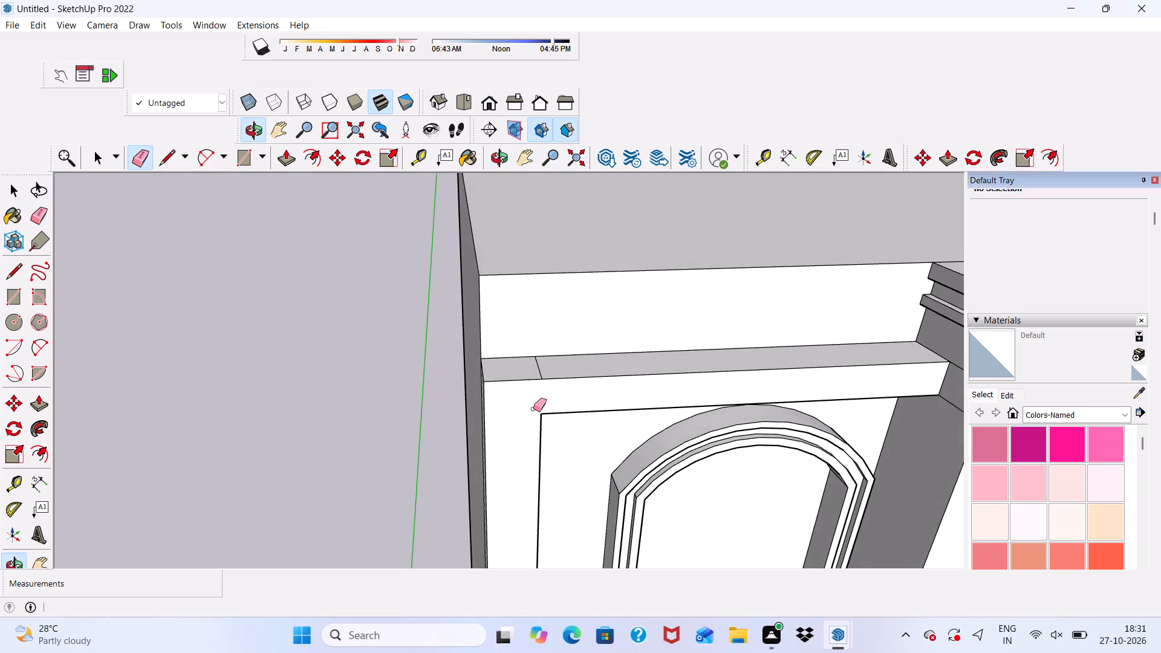
{"action": "scroll", "coordinate": [548, 374], "scroll_direction": "up", "scroll_amount": 5}
{"action": "left_click", "coordinate": [536, 365]}
{"action": "left_click", "coordinate": [536, 368]}
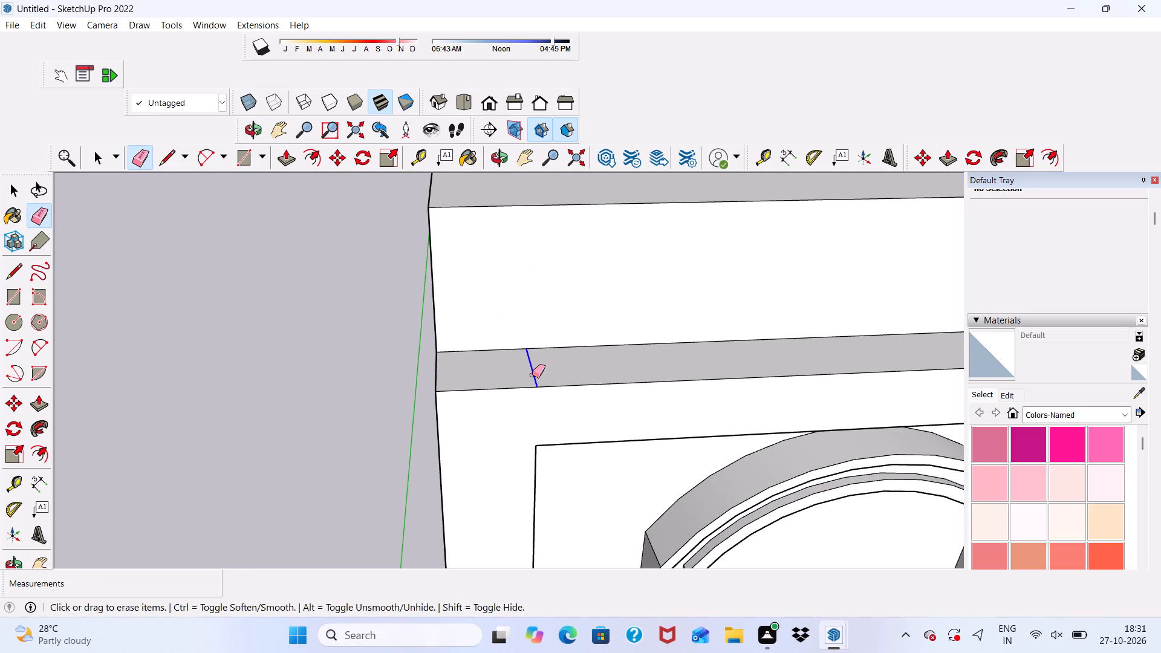
Draw a rectangle about 15' 8 7/8" by 6 13/16" along the top of the side bay's parapet, from outer corner to central bay.
{"action": "left_click", "coordinate": [249, 154]}
{"action": "scroll", "coordinate": [255, 201], "scroll_direction": "down", "scroll_amount": 2}
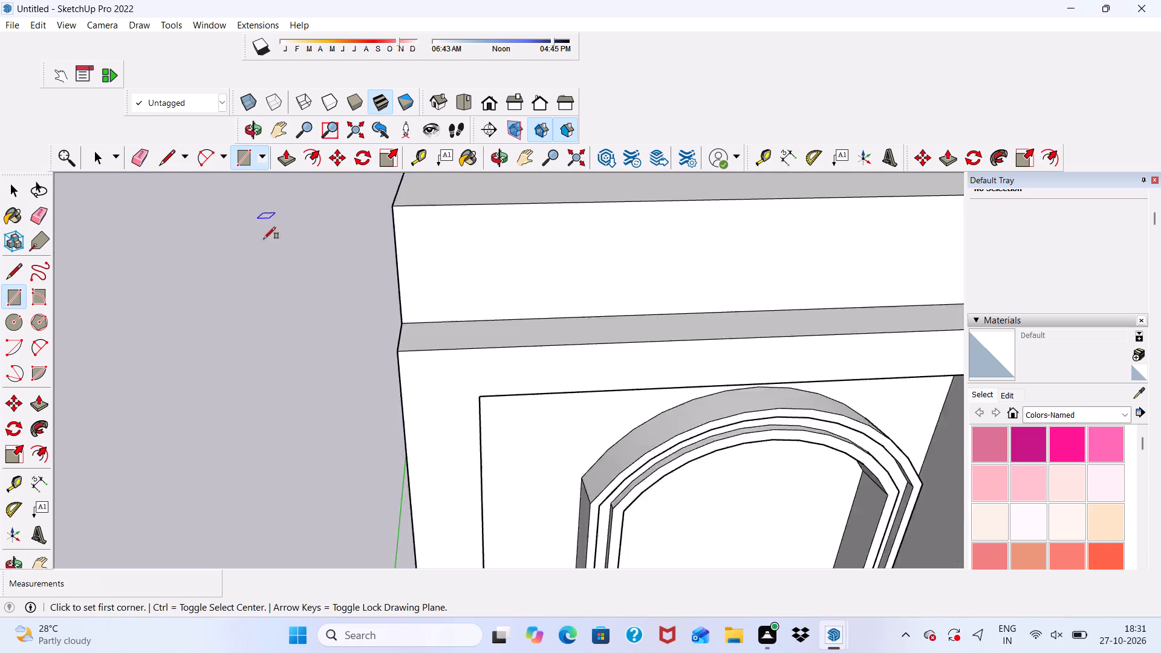
{"action": "scroll", "coordinate": [264, 239], "scroll_direction": "down", "scroll_amount": 3}
{"action": "scroll", "coordinate": [364, 239], "scroll_direction": "down", "scroll_amount": 4}
{"action": "middle_click_drag", "start_coordinate": [405, 266], "coordinate": [408, 187]}
{"action": "scroll", "coordinate": [363, 245], "scroll_direction": "up", "scroll_amount": 5}
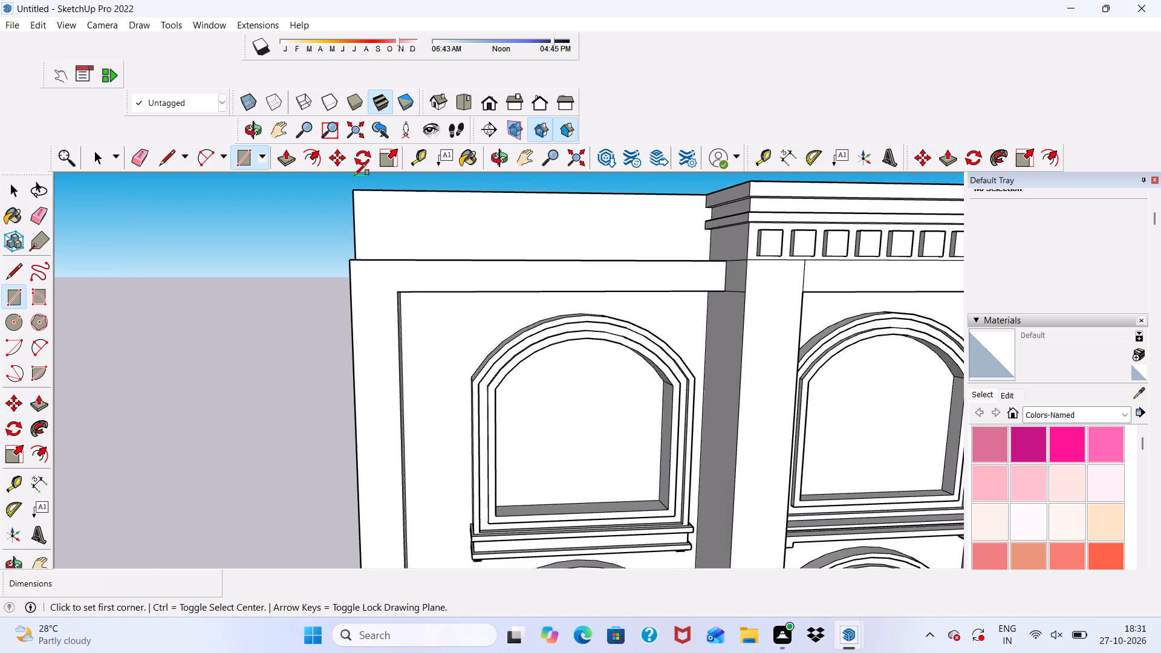
{"action": "scroll", "coordinate": [352, 188], "scroll_direction": "up", "scroll_amount": 3}
{"action": "left_click", "coordinate": [351, 192]}
{"action": "scroll", "coordinate": [449, 234], "scroll_direction": "down", "scroll_amount": 3}
{"action": "scroll", "coordinate": [663, 232], "scroll_direction": "up", "scroll_amount": 3}
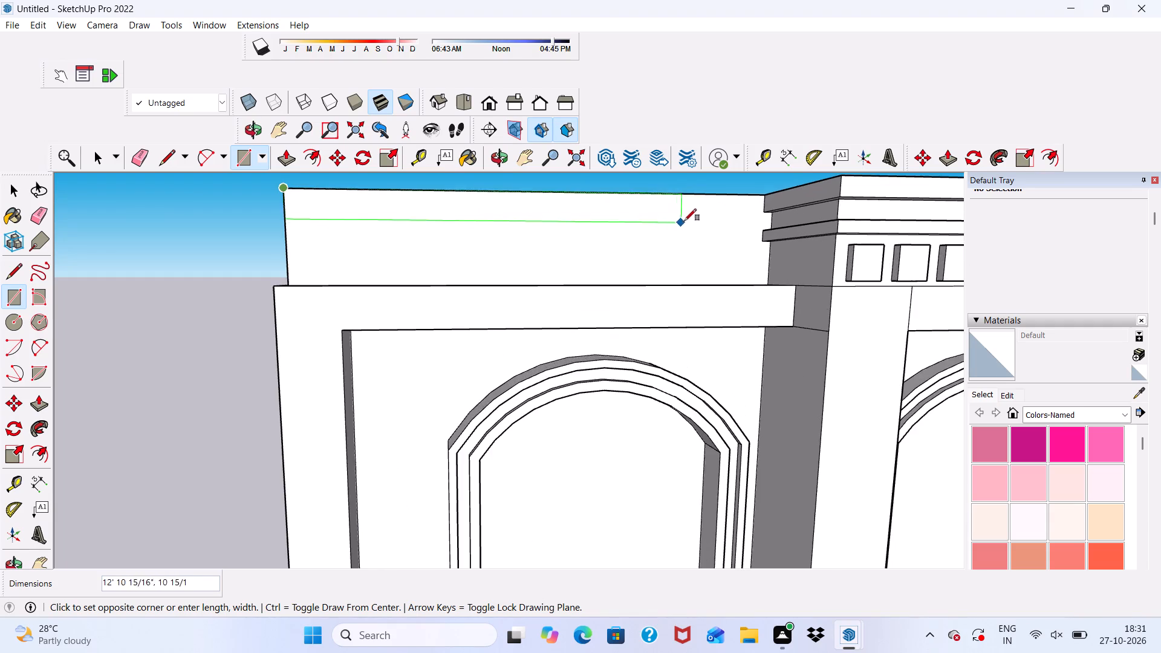
{"action": "scroll", "coordinate": [757, 209], "scroll_direction": "up", "scroll_amount": 7}
{"action": "left_click", "coordinate": [769, 210]}
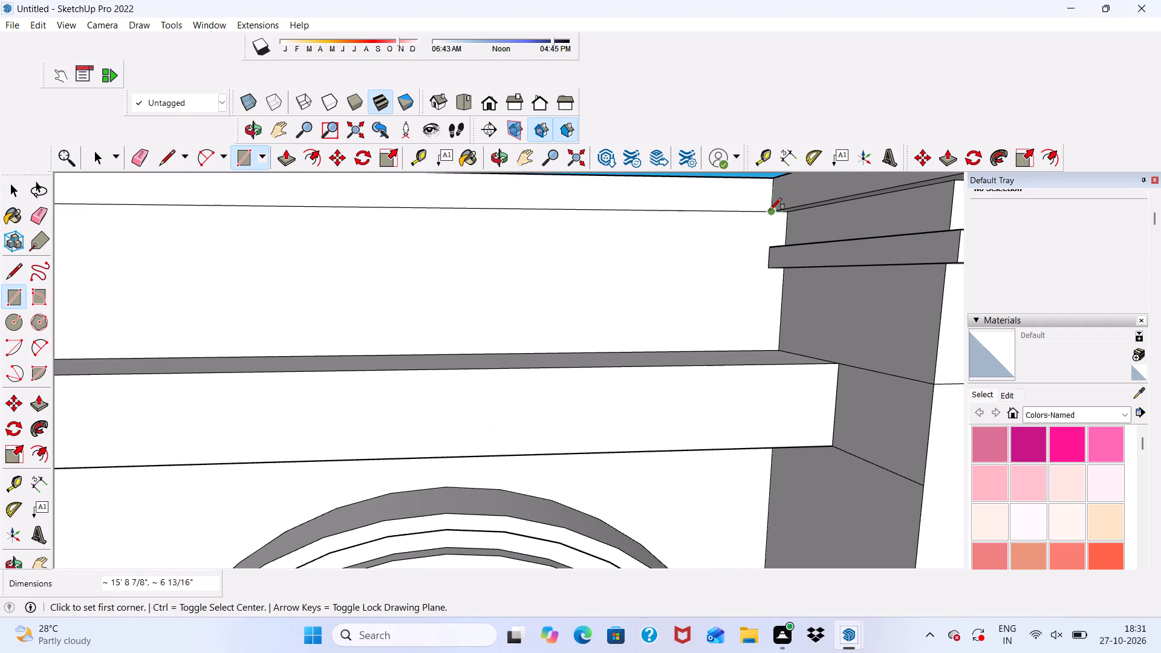
Draw a second parapet rectangle about 15' 8 15/16" by 4 7/8", aligned with the central bay's lower band and reaching the outer corner.
{"action": "scroll", "coordinate": [746, 249], "scroll_direction": "down", "scroll_amount": 4}
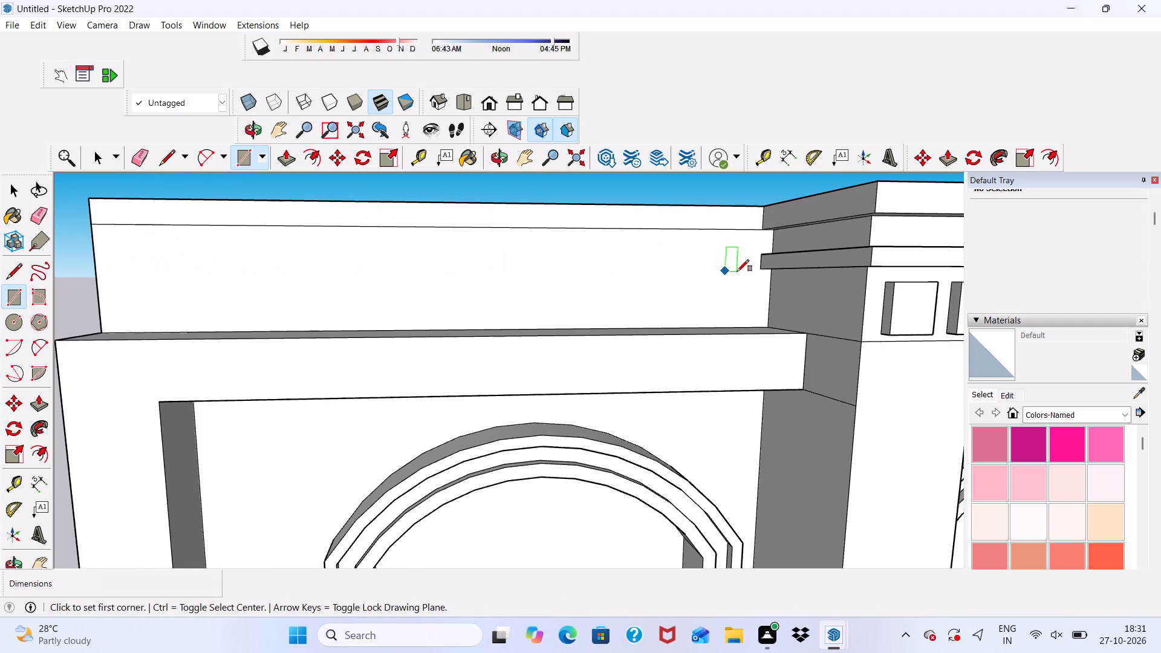
{"action": "scroll", "coordinate": [763, 257], "scroll_direction": "up", "scroll_amount": 4}
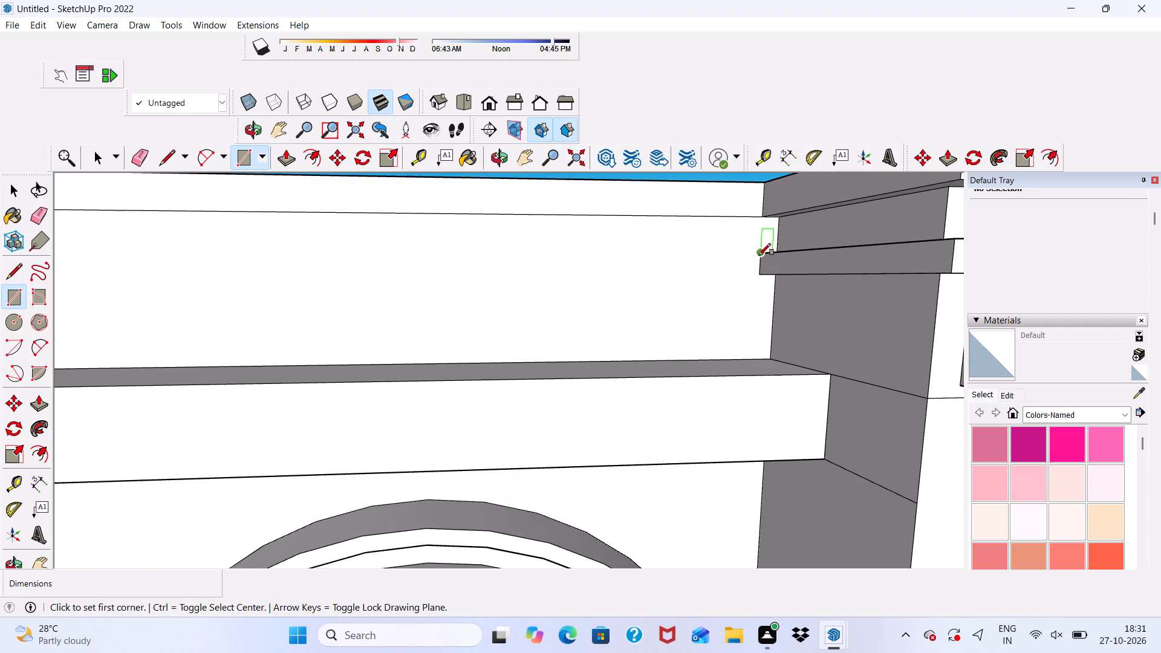
{"action": "left_click", "coordinate": [760, 255]}
{"action": "scroll", "coordinate": [755, 258], "scroll_direction": "down", "scroll_amount": 6}
{"action": "scroll", "coordinate": [668, 282], "scroll_direction": "up", "scroll_amount": 2}
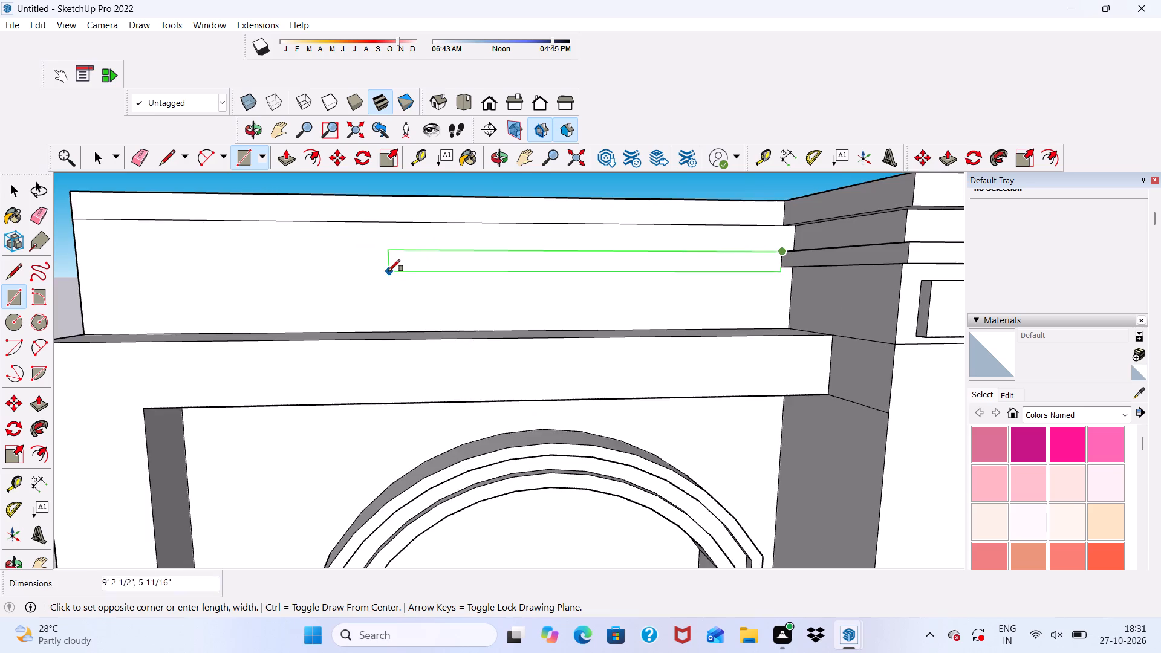
{"action": "scroll", "coordinate": [388, 271], "scroll_direction": "down", "scroll_amount": 5}
{"action": "scroll", "coordinate": [375, 273], "scroll_direction": "up", "scroll_amount": 4}
{"action": "scroll", "coordinate": [178, 273], "scroll_direction": "up", "scroll_amount": 4}
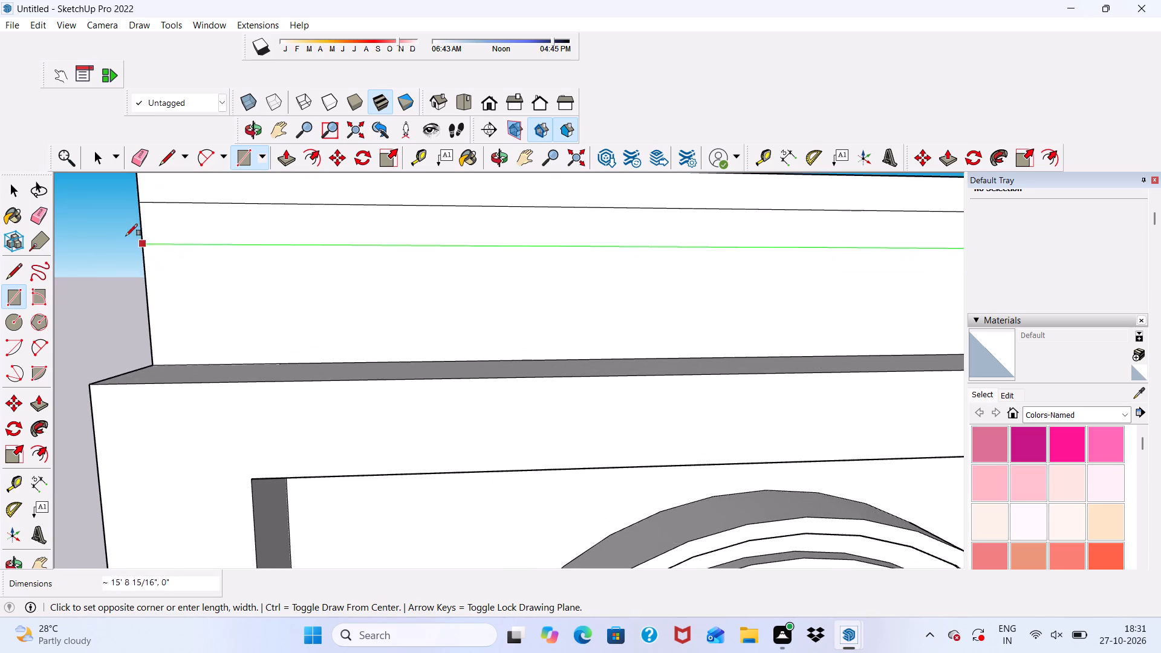
{"action": "scroll", "coordinate": [121, 236], "scroll_direction": "down", "scroll_amount": 6}
{"action": "scroll", "coordinate": [128, 253], "scroll_direction": "up", "scroll_amount": 7}
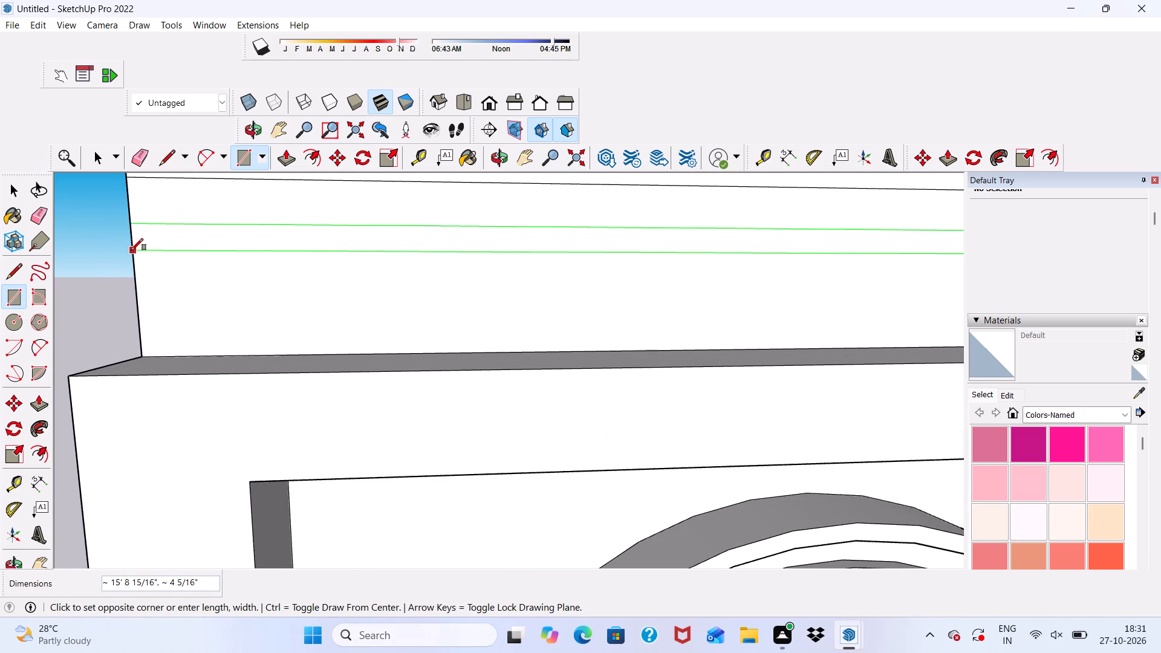
{"action": "scroll", "coordinate": [131, 250], "scroll_direction": "down", "scroll_amount": 3}
{"action": "middle_click_drag", "start_coordinate": [131, 250], "coordinate": [207, 288]}
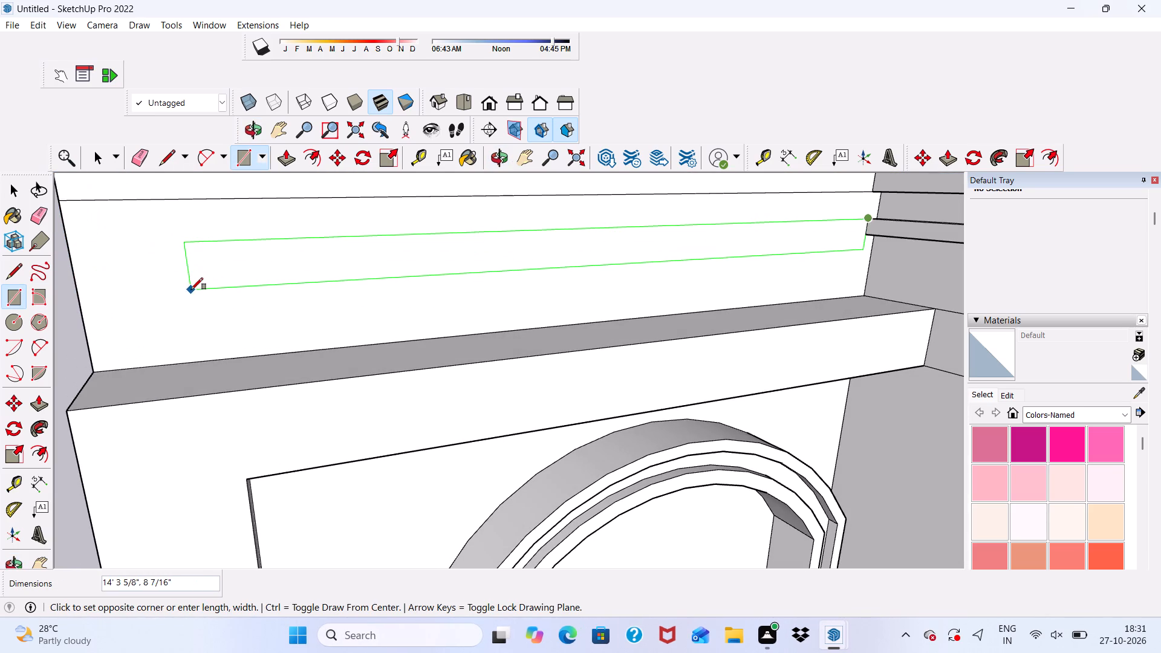
{"action": "left_click", "coordinate": [70, 276]}
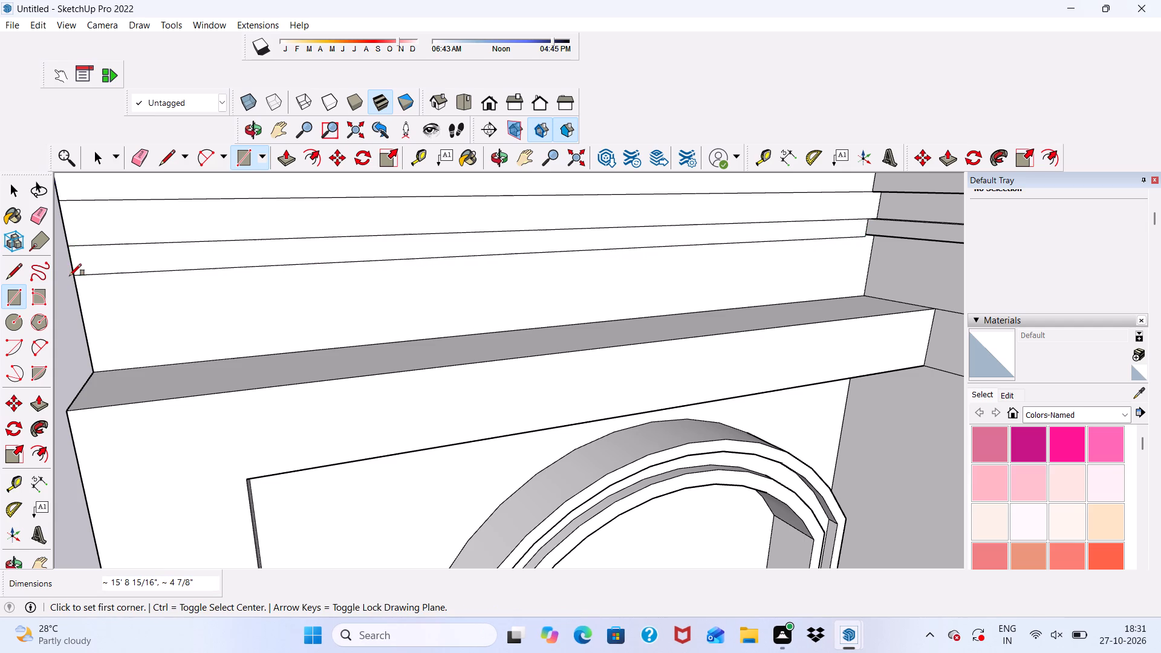
Push/Pull the top parapet band of the side bay outward by 3".
{"action": "scroll", "coordinate": [70, 274], "scroll_direction": "down", "scroll_amount": 6}
{"action": "scroll", "coordinate": [184, 258], "scroll_direction": "up", "scroll_amount": 4}
{"action": "key", "text": "space"}
{"action": "scroll", "coordinate": [196, 223], "scroll_direction": "up", "scroll_amount": 4}
{"action": "left_click", "coordinate": [196, 223]}
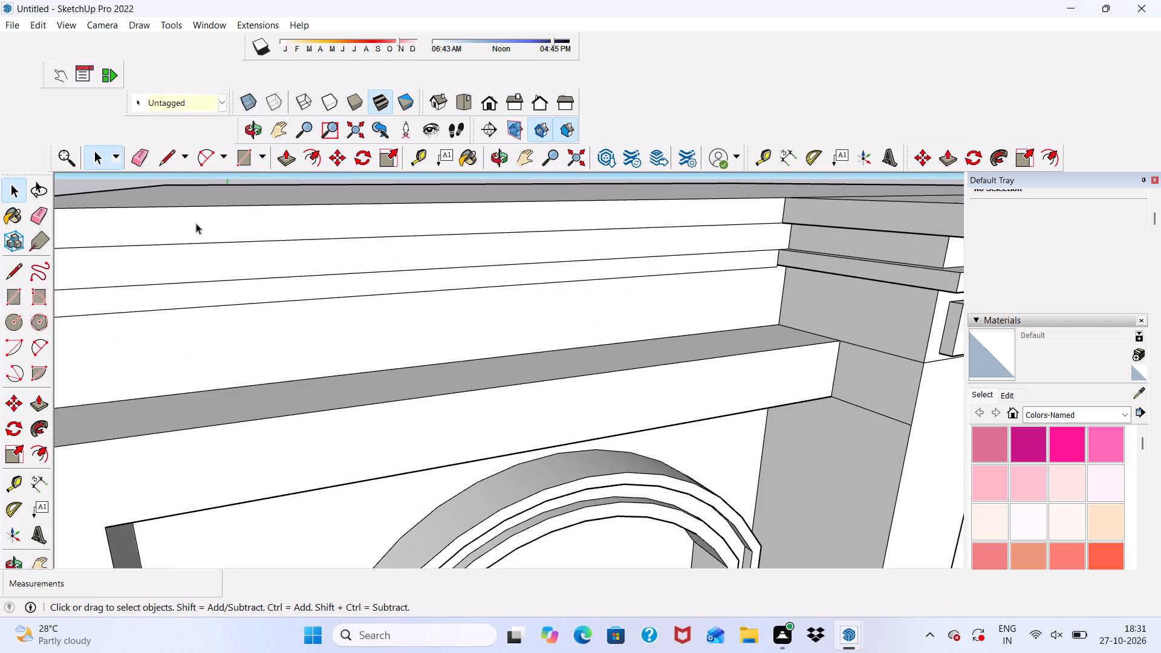
{"action": "left_click", "coordinate": [279, 159]}
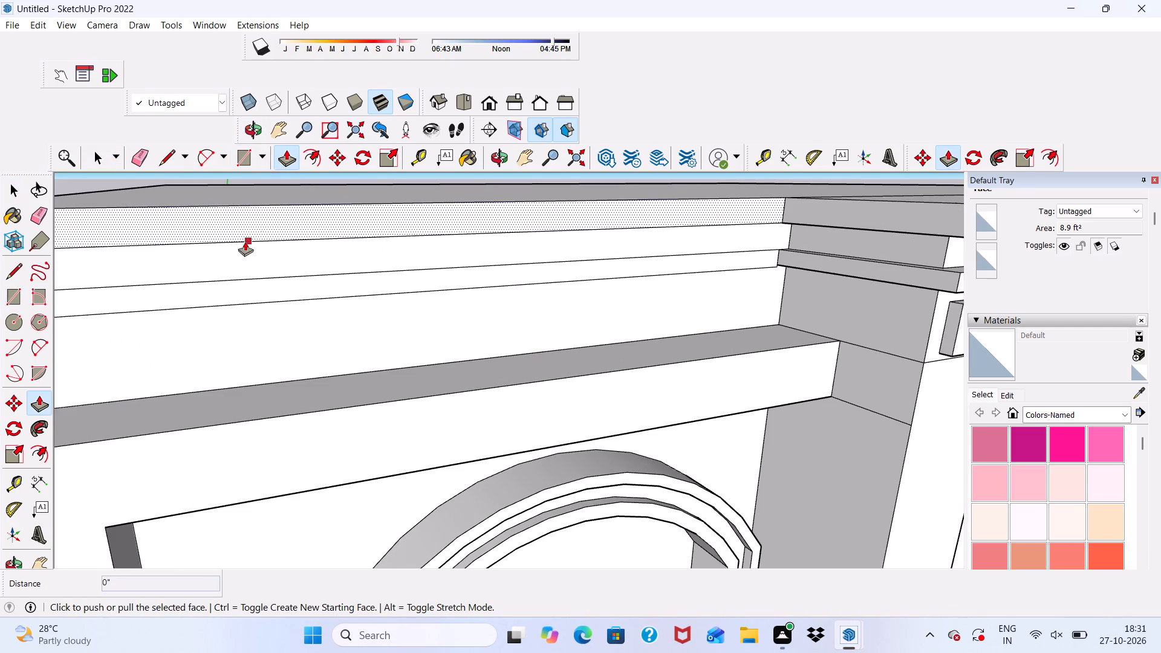
{"action": "left_click", "coordinate": [241, 219]}
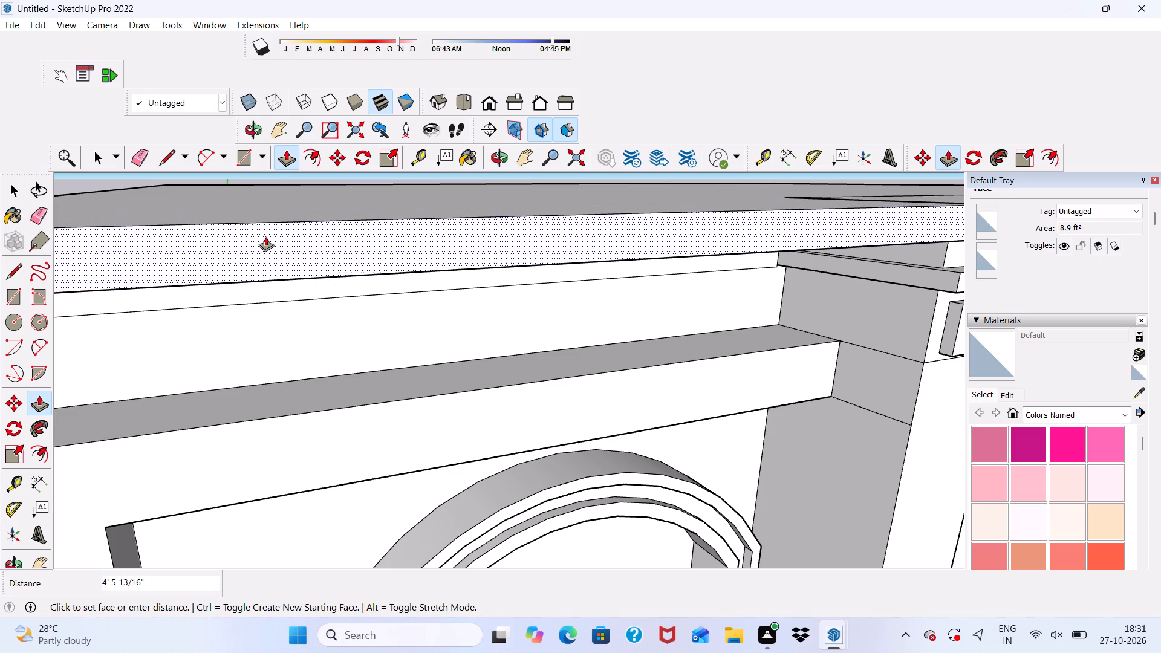
{"action": "key", "text": "3"}
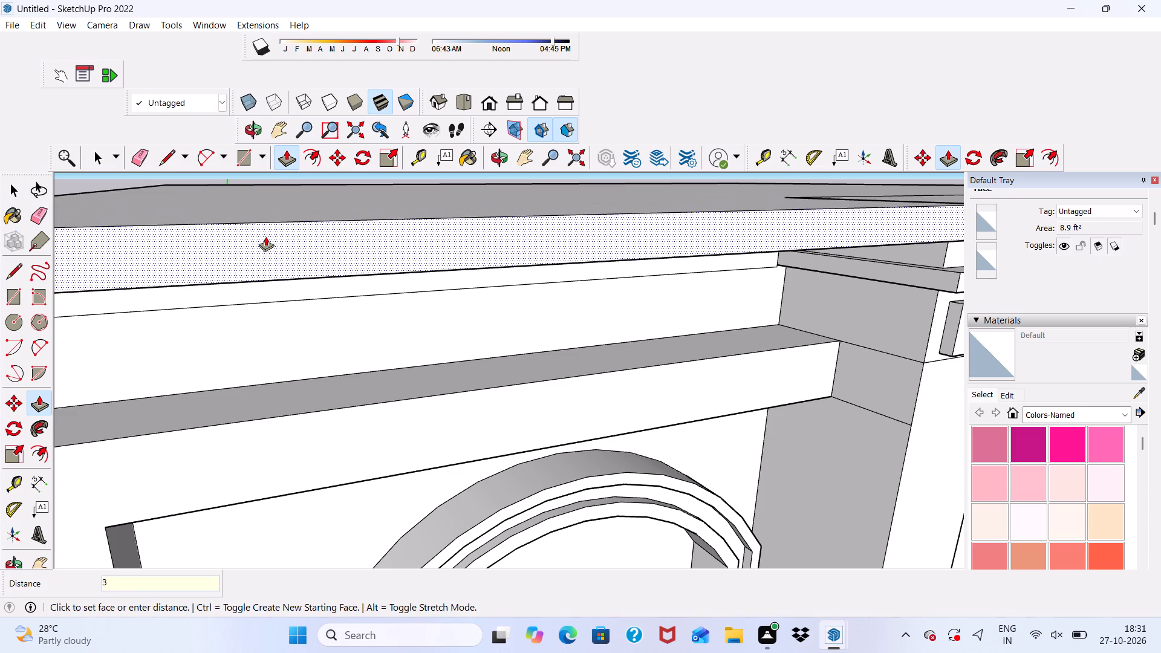
{"action": "key", "text": "shift+quotedbl"}
{"action": "key", "text": "Return"}
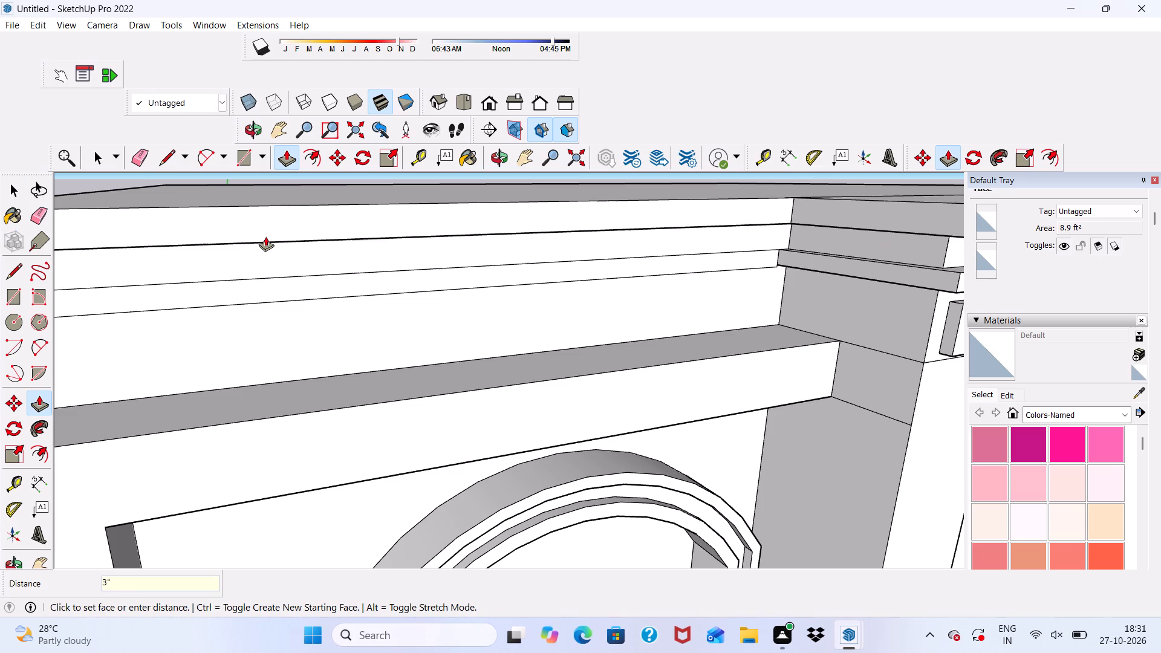
Push/Pull the side bay's lower parapet band outward by 3".
{"action": "scroll", "coordinate": [276, 224], "scroll_direction": "down", "scroll_amount": 6}
{"action": "scroll", "coordinate": [459, 311], "scroll_direction": "up", "scroll_amount": 1}
{"action": "middle_click_drag", "start_coordinate": [459, 311], "coordinate": [434, 372]}
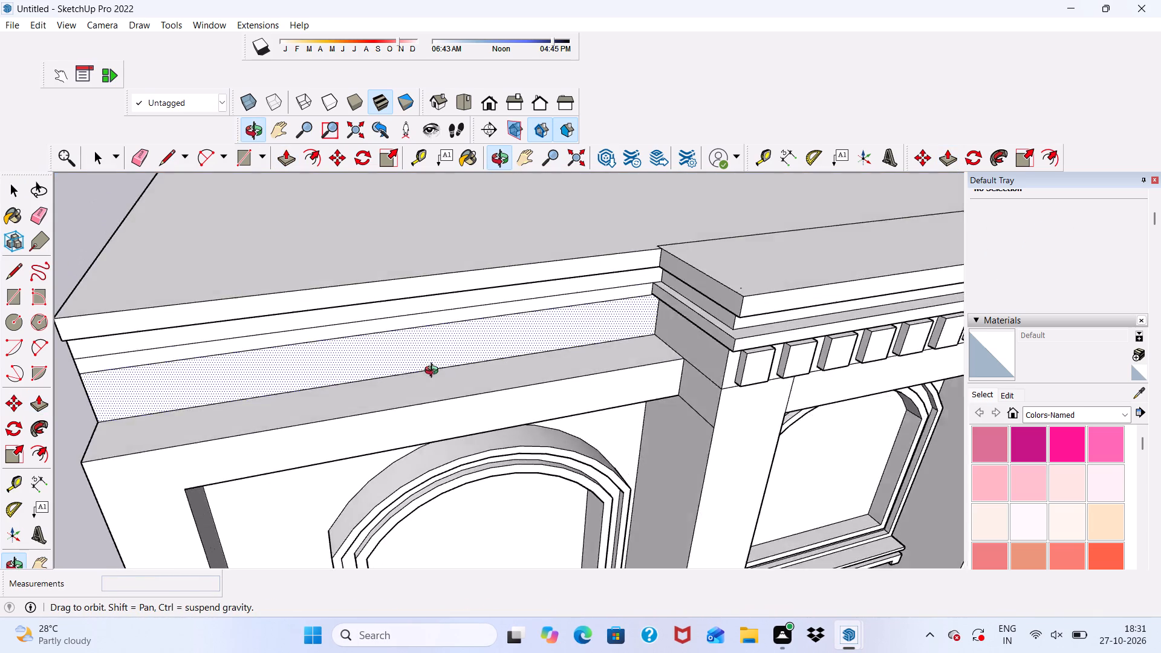
{"action": "middle_click_drag", "start_coordinate": [434, 372], "coordinate": [402, 375]}
{"action": "scroll", "coordinate": [473, 275], "scroll_direction": "up", "scroll_amount": 4}
{"action": "scroll", "coordinate": [542, 320], "scroll_direction": "up", "scroll_amount": 5}
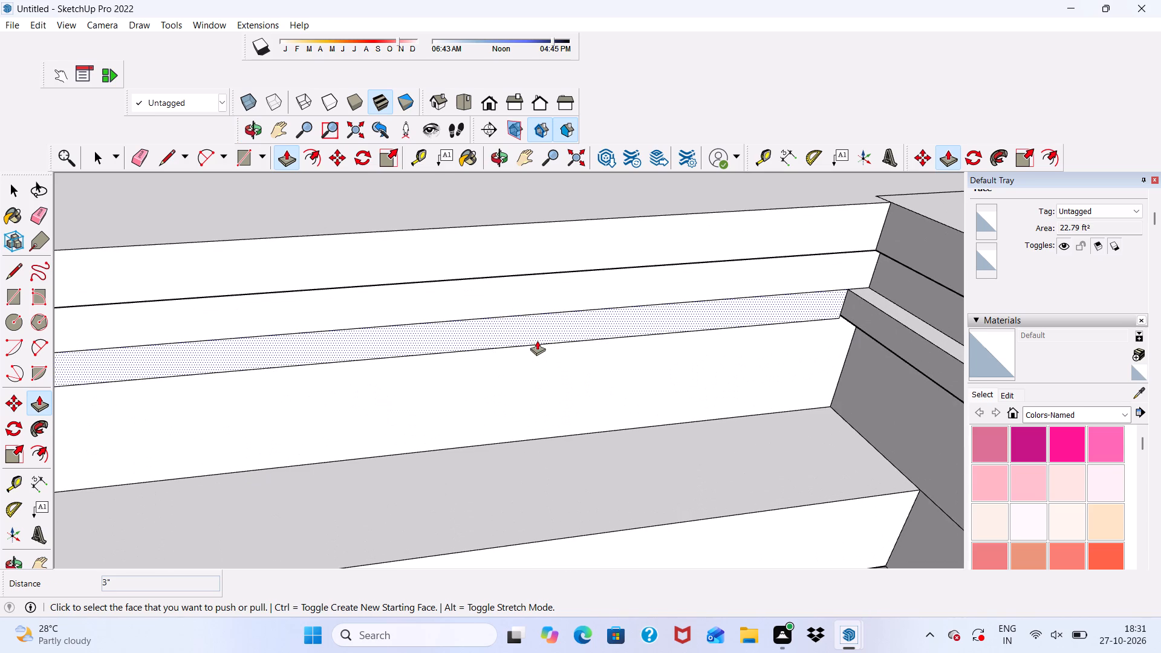
{"action": "left_click", "coordinate": [537, 340]}
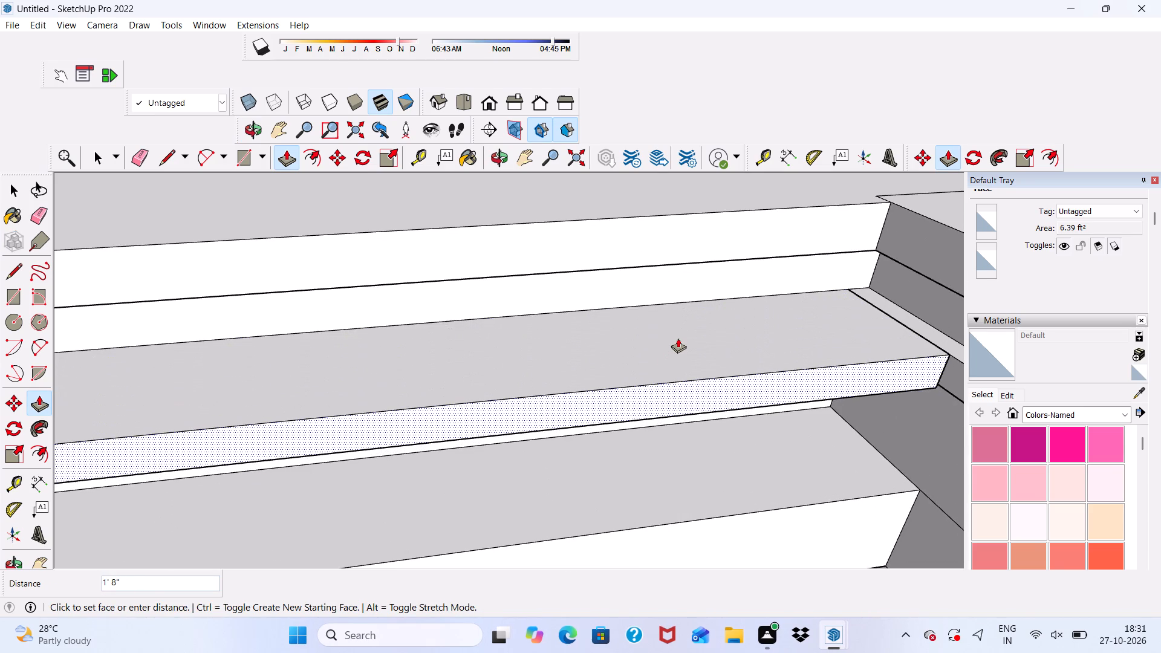
{"action": "key", "text": "3"}
{"action": "key", "text": "shift+quotedbl"}
{"action": "key", "text": "Return"}
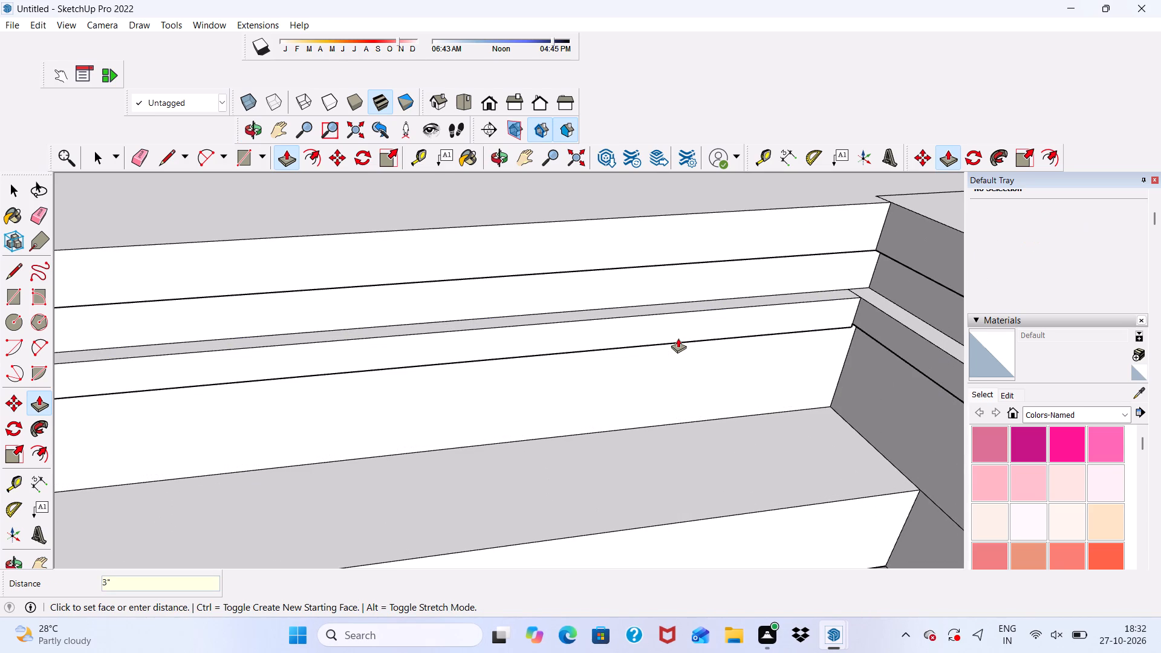
Examine the side bay's two parapet bands and their ends at the building's outer corner.
{"action": "scroll", "coordinate": [678, 338], "scroll_direction": "down", "scroll_amount": 12}
{"action": "scroll", "coordinate": [704, 352], "scroll_direction": "up", "scroll_amount": 1}
{"action": "scroll", "coordinate": [545, 361], "scroll_direction": "down", "scroll_amount": 2}
{"action": "middle_click_drag", "start_coordinate": [376, 351], "coordinate": [595, 320]}
{"action": "scroll", "coordinate": [448, 431], "scroll_direction": "up", "scroll_amount": 4}
{"action": "scroll", "coordinate": [446, 382], "scroll_direction": "up", "scroll_amount": 4}
{"action": "scroll", "coordinate": [449, 375], "scroll_direction": "down", "scroll_amount": 3}
{"action": "middle_click_drag", "start_coordinate": [487, 400], "coordinate": [348, 339]}
{"action": "scroll", "coordinate": [333, 285], "scroll_direction": "down", "scroll_amount": 5}
{"action": "middle_click_drag", "start_coordinate": [333, 327], "coordinate": [269, 351]}
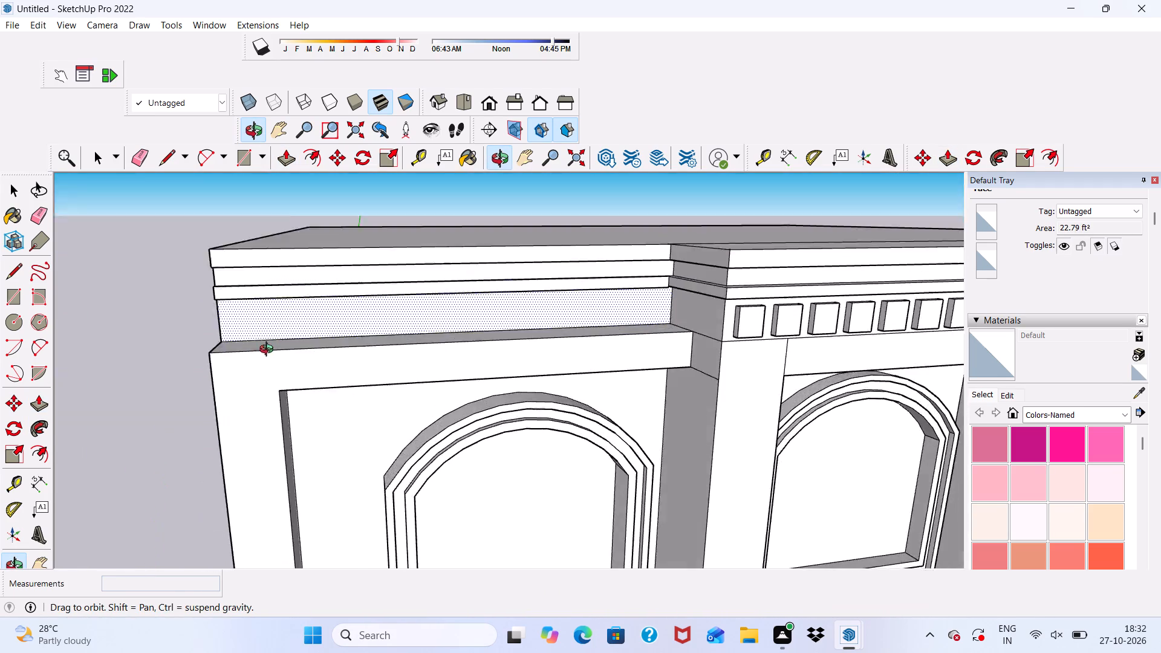
{"action": "middle_click_drag", "start_coordinate": [269, 351], "coordinate": [497, 364]}
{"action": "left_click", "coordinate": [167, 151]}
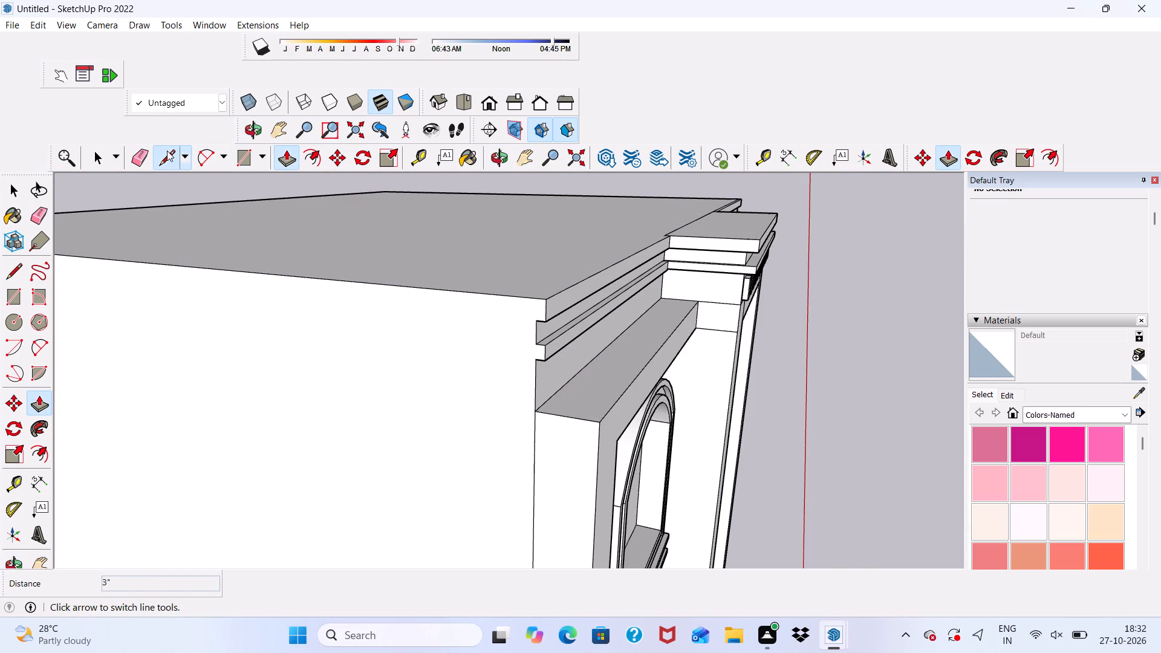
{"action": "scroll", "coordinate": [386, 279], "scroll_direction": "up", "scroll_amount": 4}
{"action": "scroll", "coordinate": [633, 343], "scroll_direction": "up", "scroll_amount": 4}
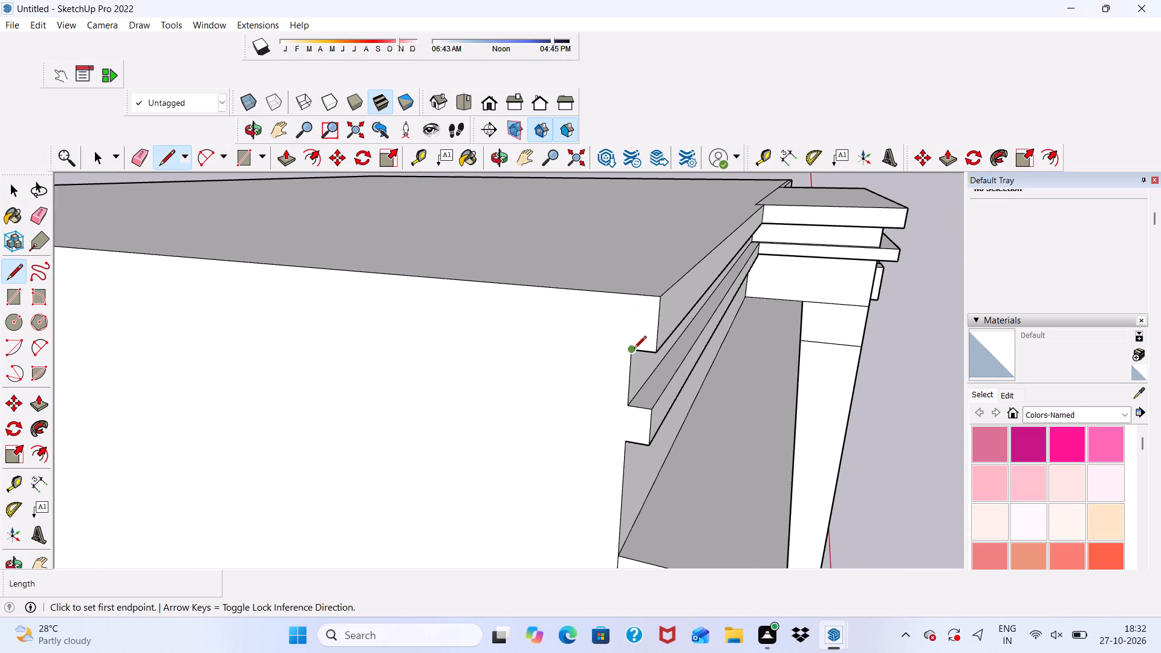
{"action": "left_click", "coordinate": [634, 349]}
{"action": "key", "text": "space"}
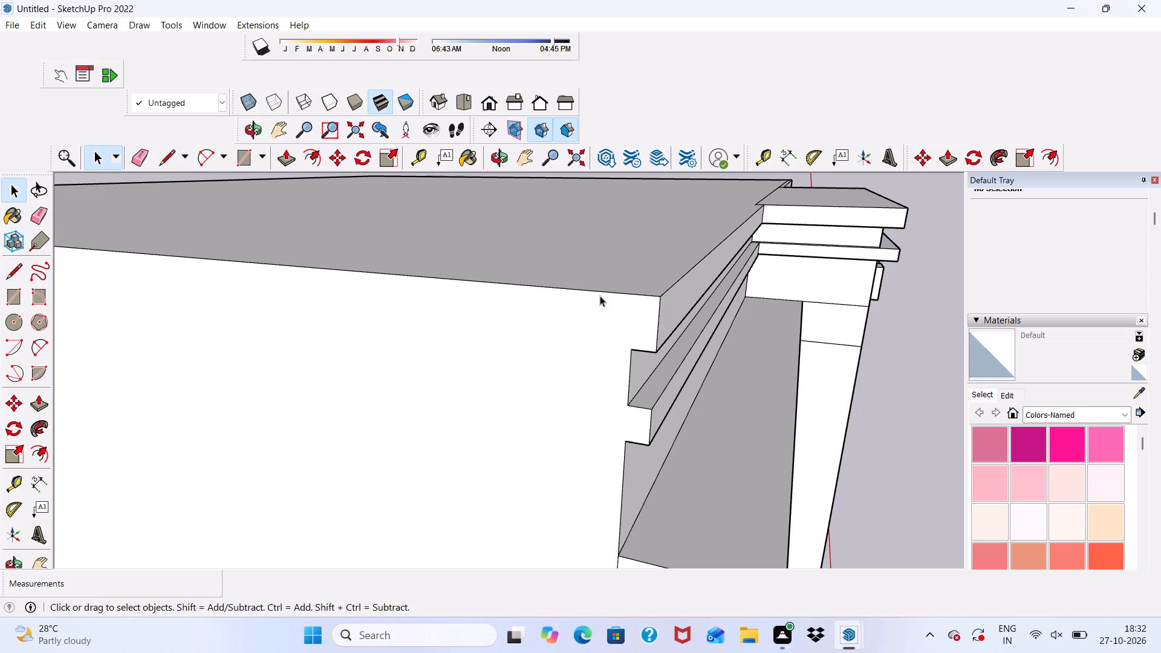
Draw a vertical line on the building's side wall that separates the lower parapet band's end from the wall face.
{"action": "left_click", "coordinate": [172, 156]}
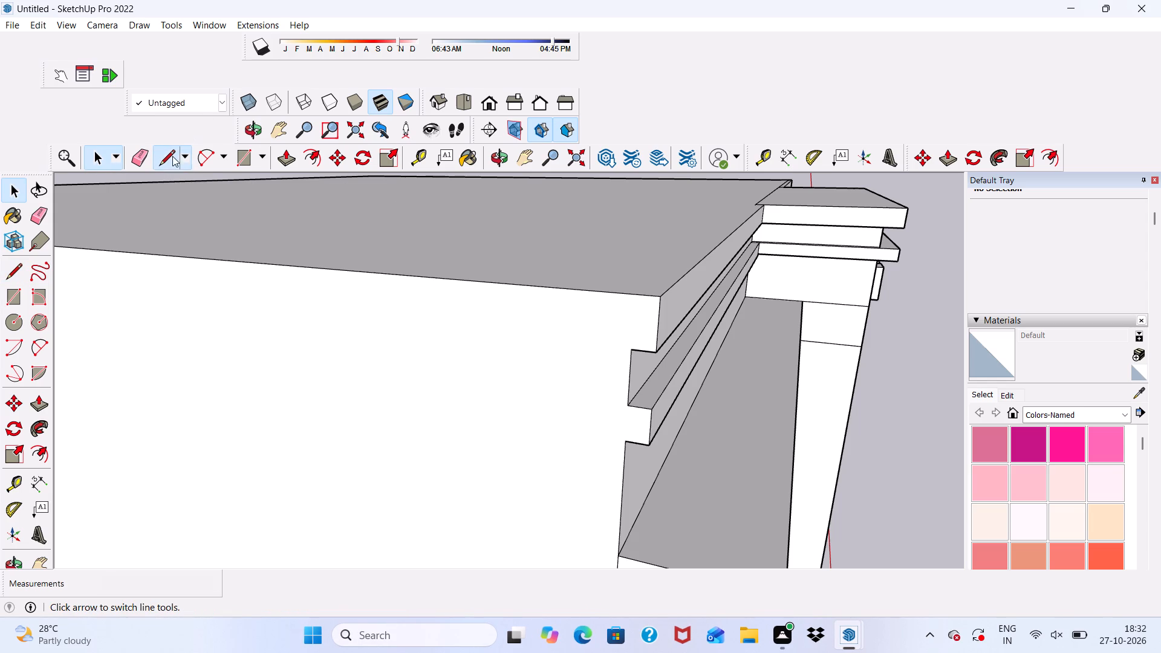
{"action": "scroll", "coordinate": [692, 516], "scroll_direction": "up", "scroll_amount": 2}
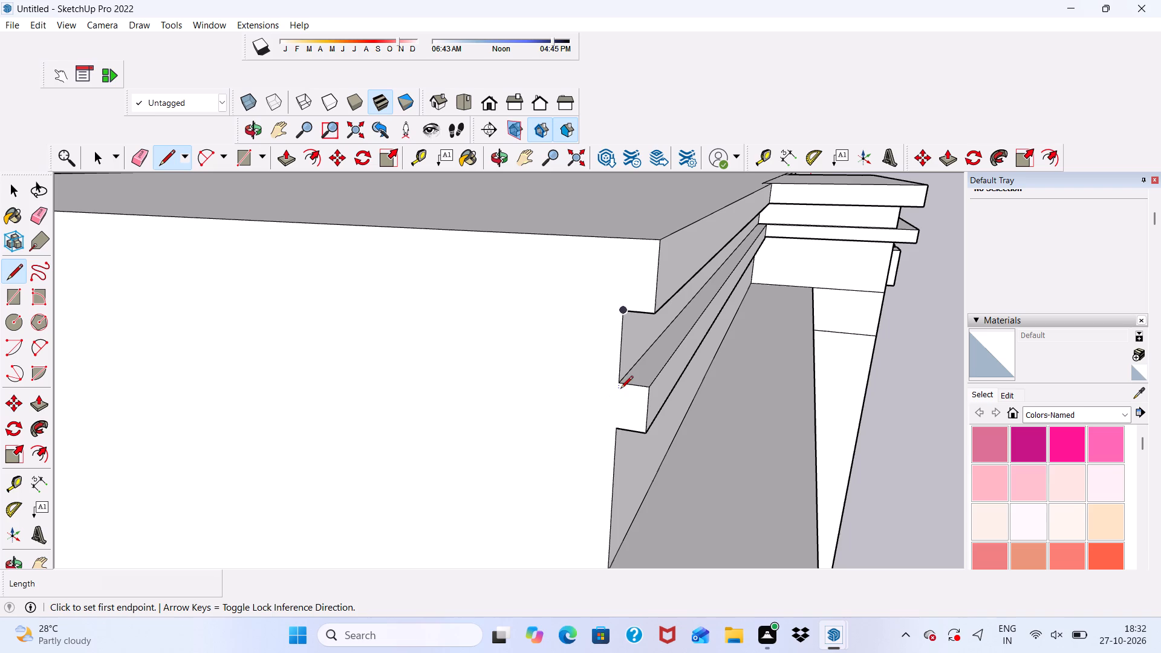
{"action": "scroll", "coordinate": [628, 386], "scroll_direction": "up", "scroll_amount": 5}
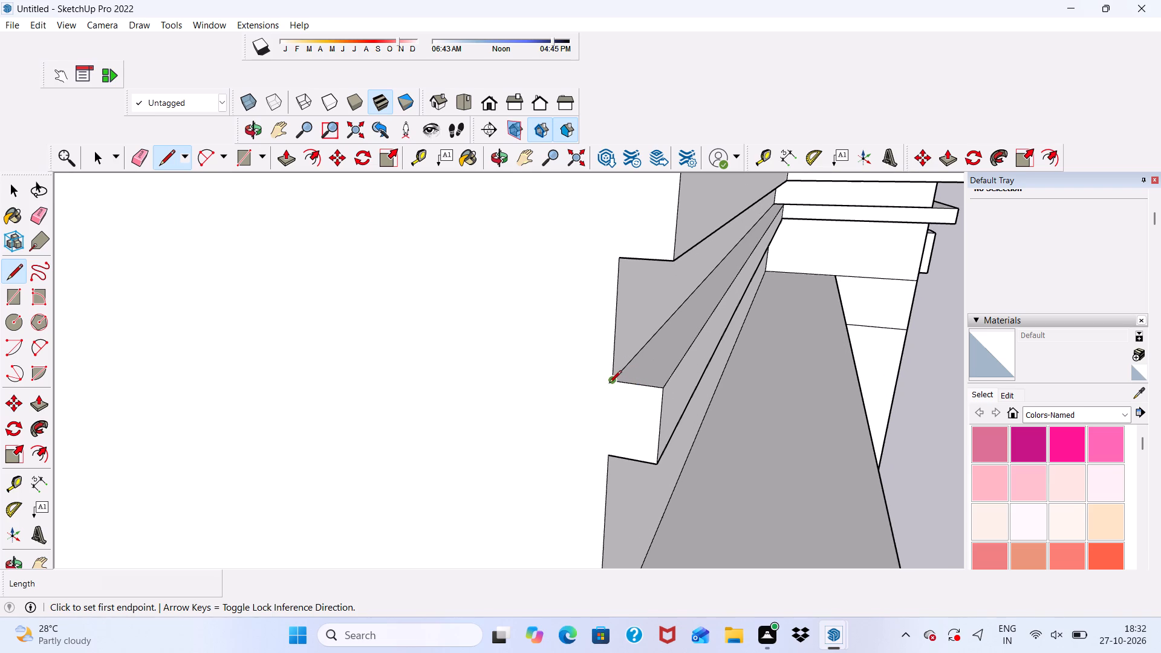
{"action": "left_click", "coordinate": [613, 382]}
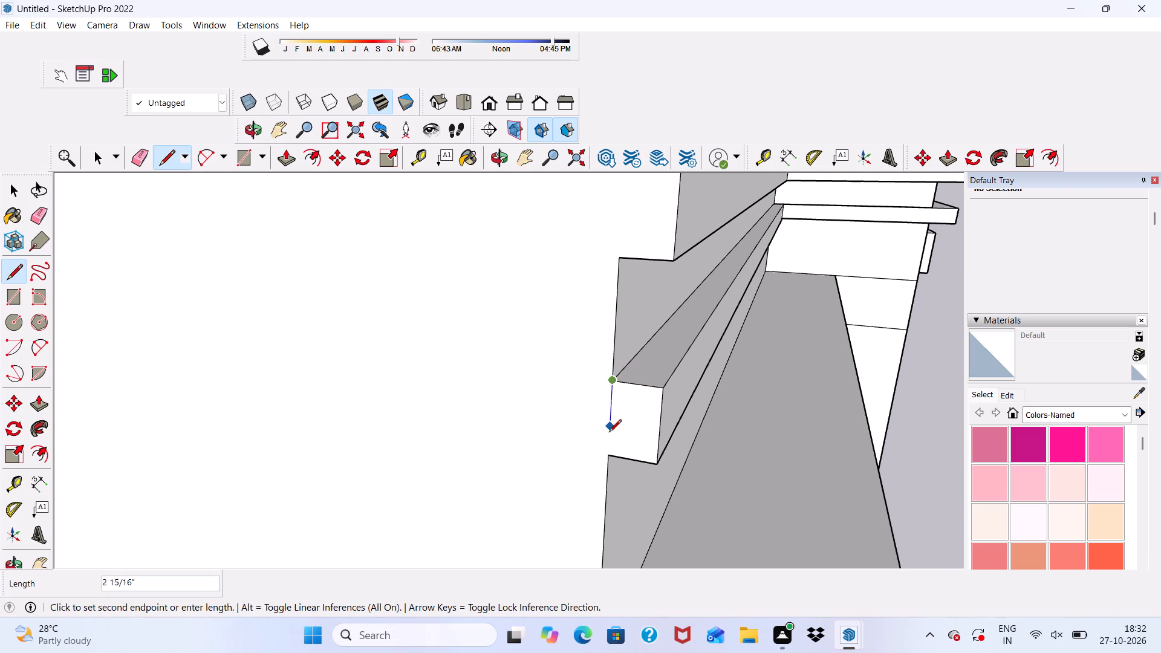
{"action": "left_click", "coordinate": [611, 458]}
Draw a vertical line about 6 13/16" long on the side wall, separating the upper parapet band's end from the wall face.
{"action": "scroll", "coordinate": [614, 400], "scroll_direction": "down", "scroll_amount": 6}
{"action": "scroll", "coordinate": [617, 289], "scroll_direction": "up", "scroll_amount": 6}
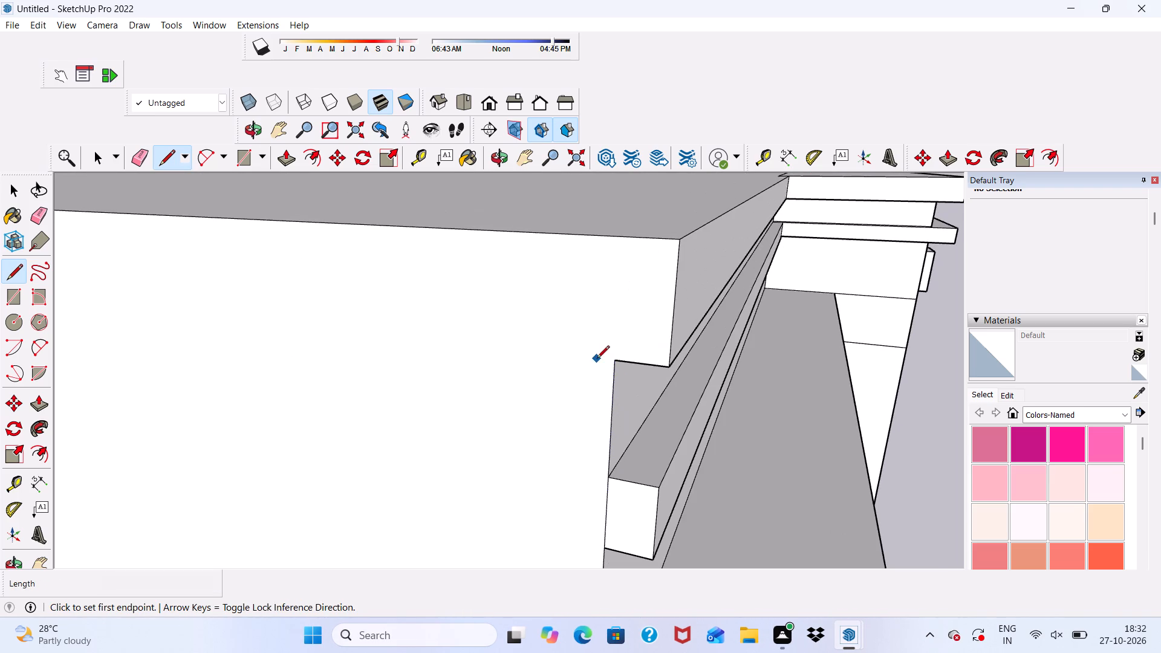
{"action": "left_click", "coordinate": [610, 361]}
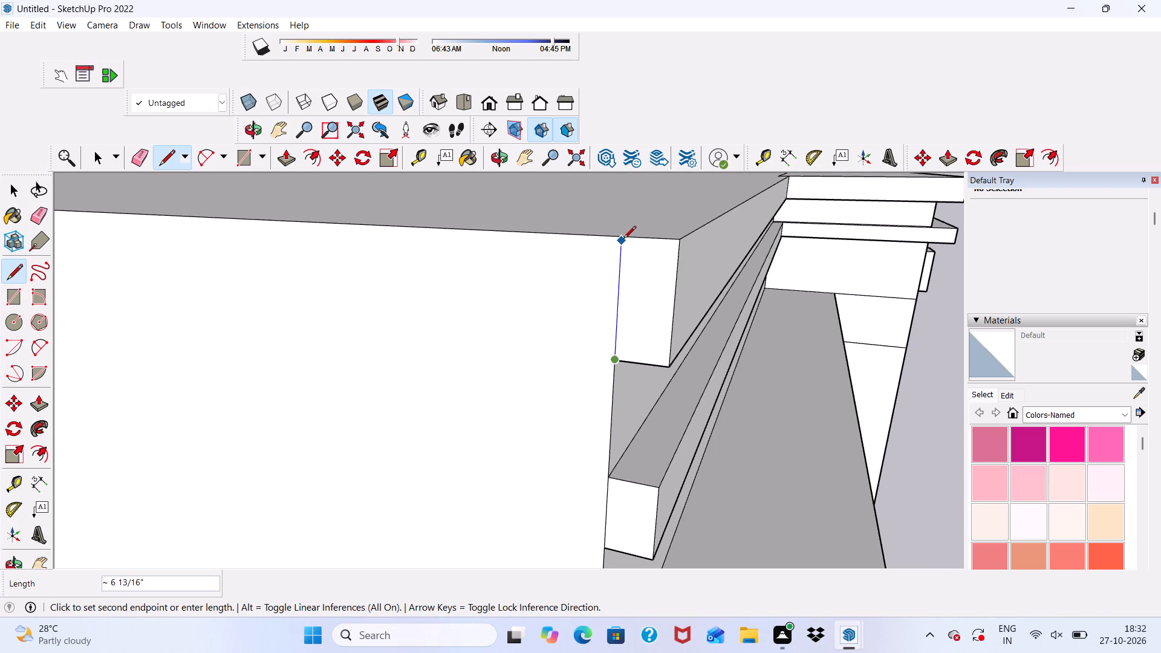
{"action": "left_click", "coordinate": [623, 239]}
{"action": "scroll", "coordinate": [592, 269], "scroll_direction": "down", "scroll_amount": 5}
{"action": "scroll", "coordinate": [634, 118], "scroll_direction": "down", "scroll_amount": 4}
{"action": "key", "text": "space"}
{"action": "scroll", "coordinate": [670, 215], "scroll_direction": "down", "scroll_amount": 8}
Draw an upright rectangle about 12 1/2" by 7 3/16" on the side bay's frieze, near the building's outer corner.
{"action": "middle_click_drag", "start_coordinate": [700, 342], "coordinate": [473, 297]}
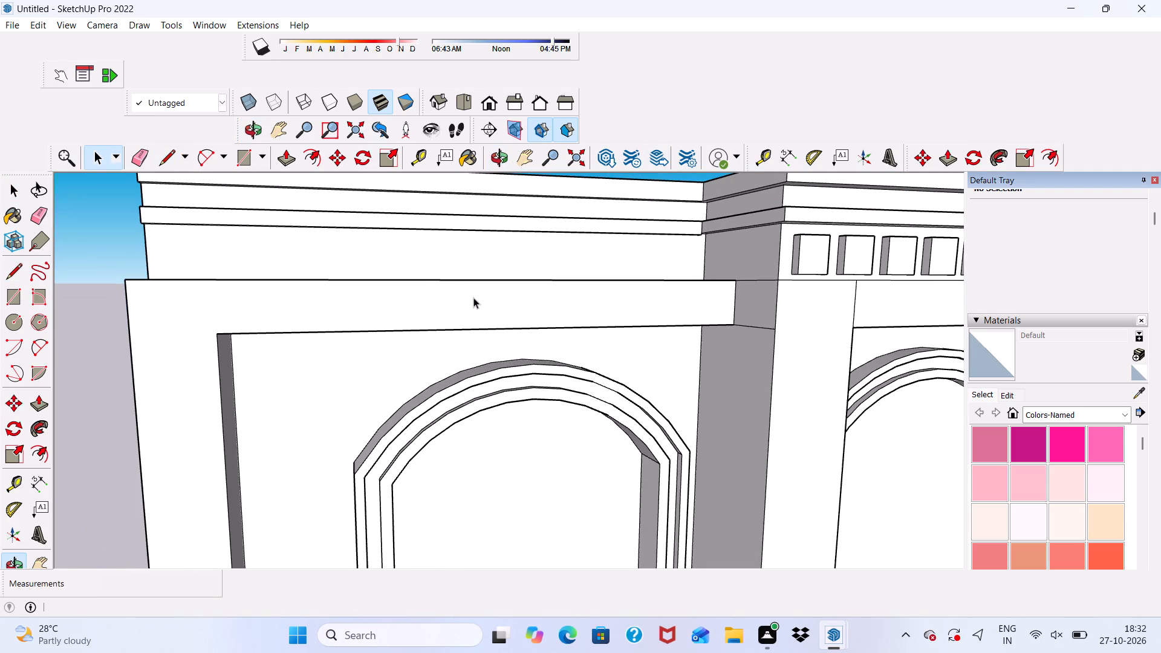
{"action": "left_click", "coordinate": [247, 160]}
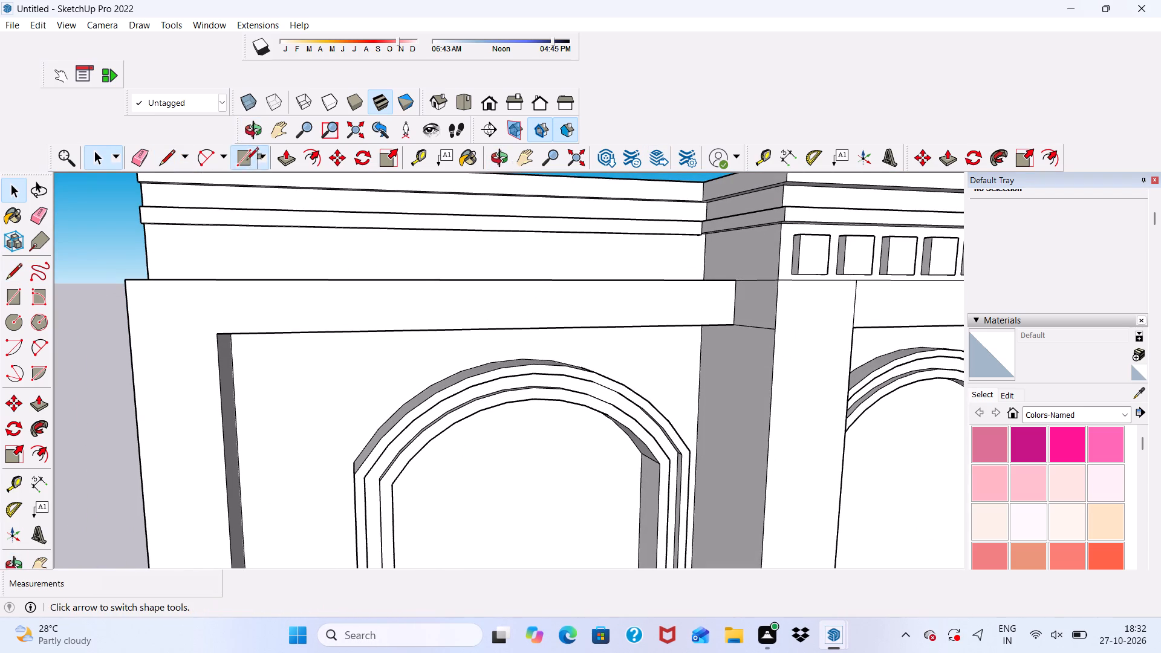
{"action": "scroll", "coordinate": [254, 192], "scroll_direction": "down", "scroll_amount": 5}
{"action": "middle_click_drag", "start_coordinate": [267, 242], "coordinate": [261, 268]}
{"action": "scroll", "coordinate": [218, 251], "scroll_direction": "up", "scroll_amount": 9}
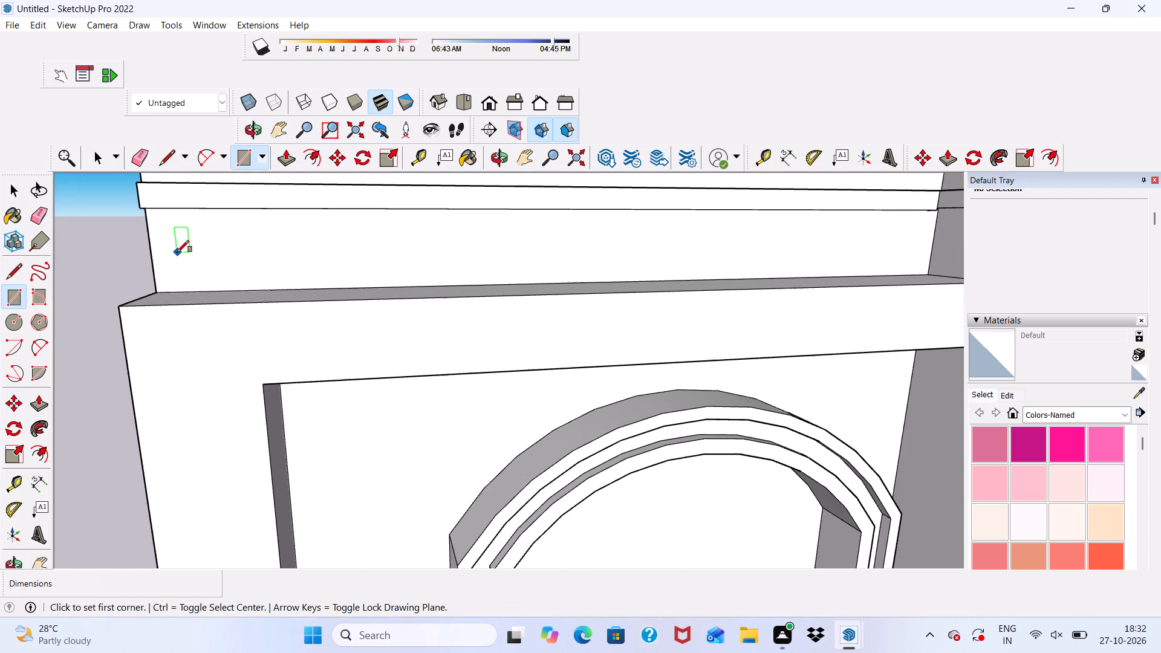
{"action": "scroll", "coordinate": [177, 252], "scroll_direction": "down", "scroll_amount": 3}
{"action": "scroll", "coordinate": [124, 251], "scroll_direction": "up", "scroll_amount": 2}
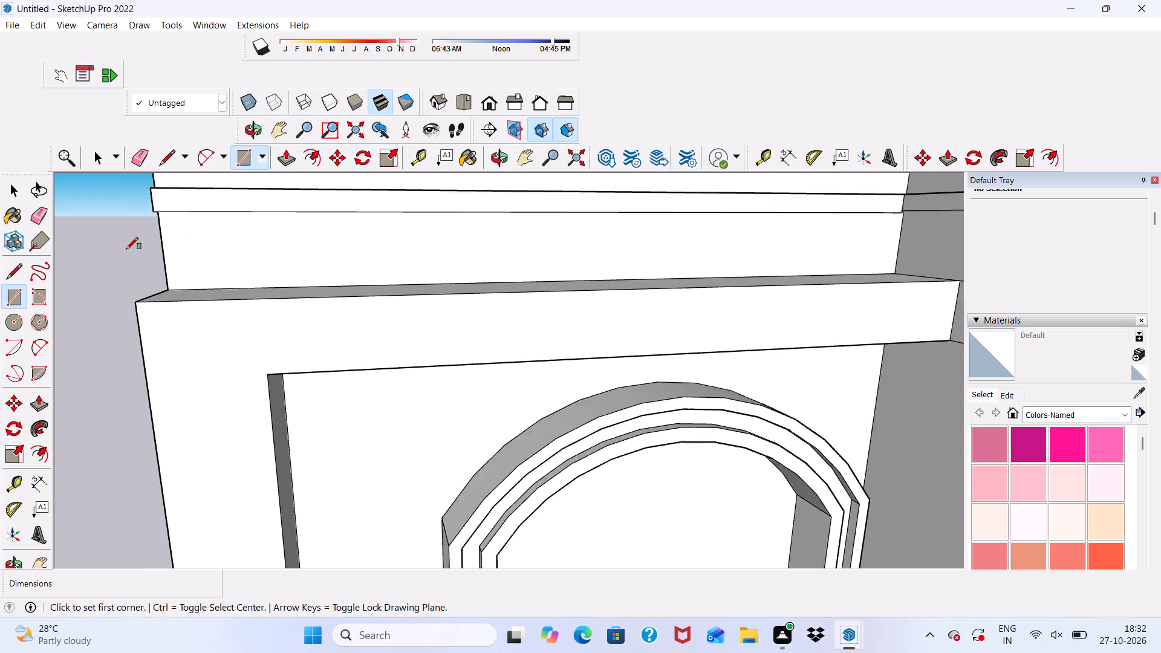
{"action": "scroll", "coordinate": [126, 249], "scroll_direction": "up", "scroll_amount": 2}
{"action": "middle_click_drag", "start_coordinate": [246, 252], "coordinate": [249, 228]}
{"action": "scroll", "coordinate": [249, 228], "scroll_direction": "down", "scroll_amount": 5}
{"action": "scroll", "coordinate": [240, 215], "scroll_direction": "up", "scroll_amount": 5}
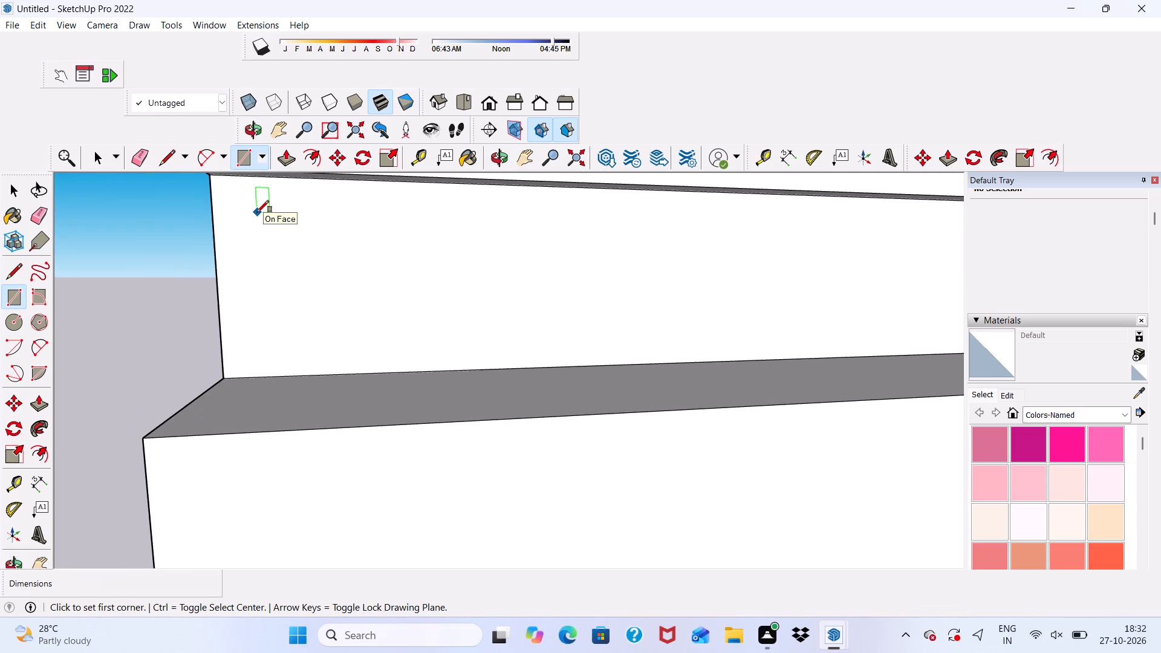
{"action": "scroll", "coordinate": [311, 166], "scroll_direction": "down", "scroll_amount": 8}
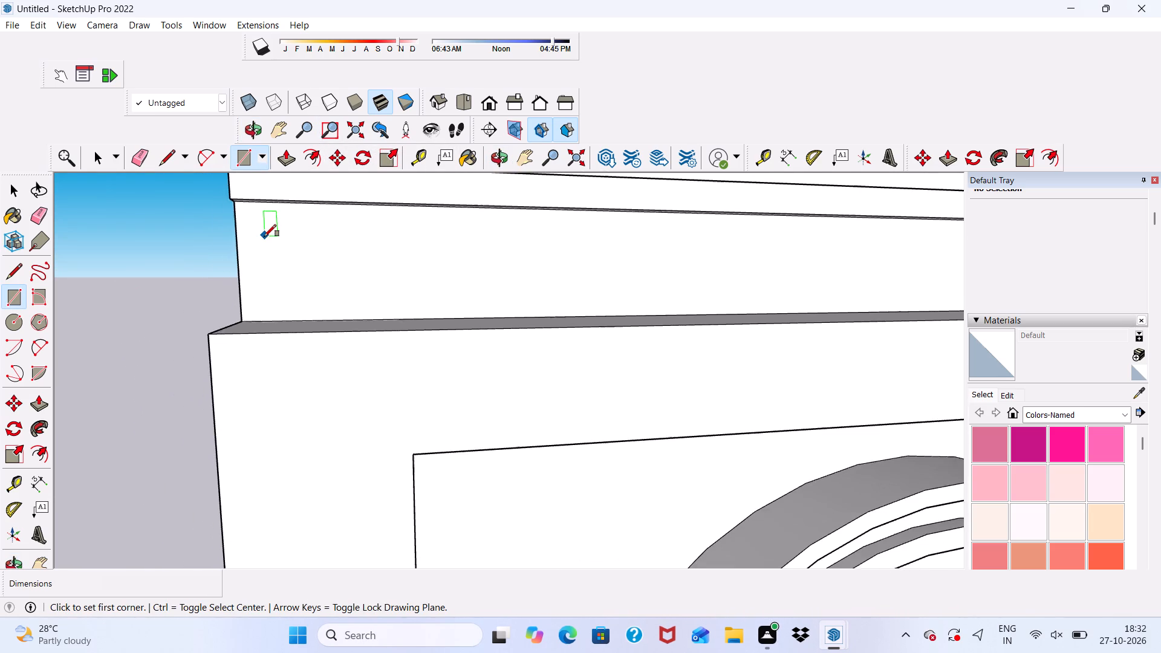
{"action": "scroll", "coordinate": [264, 236], "scroll_direction": "up", "scroll_amount": 1}
{"action": "middle_click_drag", "start_coordinate": [264, 236], "coordinate": [262, 218]}
{"action": "scroll", "coordinate": [262, 218], "scroll_direction": "up", "scroll_amount": 5}
{"action": "left_click", "coordinate": [250, 206]}
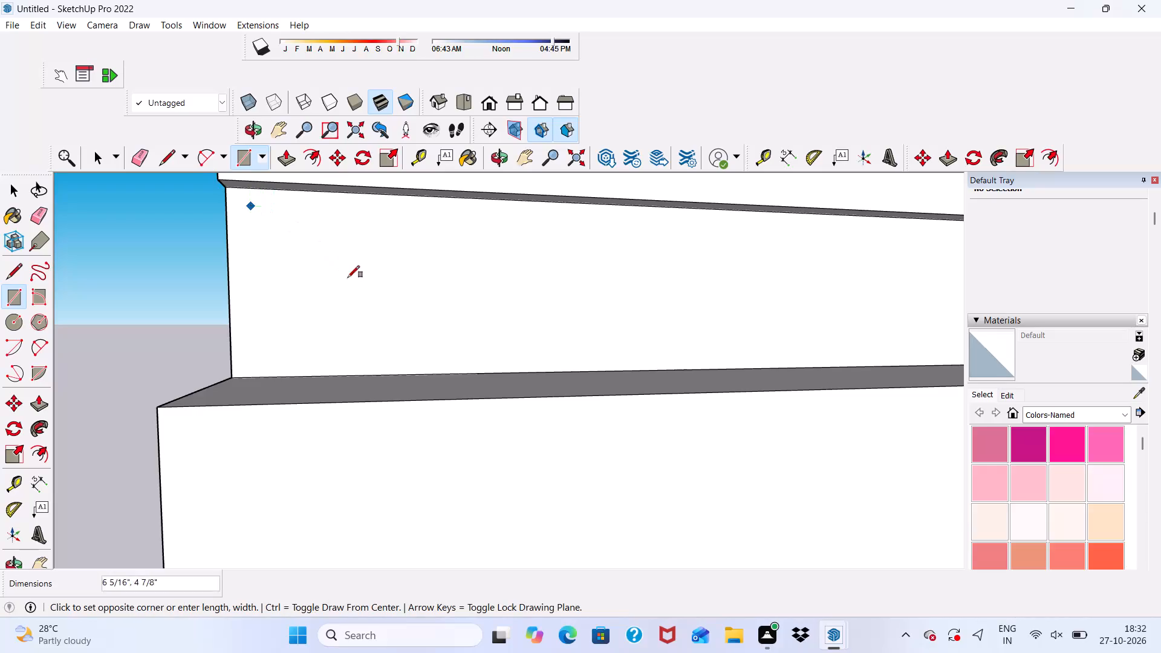
{"action": "scroll", "coordinate": [371, 279], "scroll_direction": "up", "scroll_amount": 4}
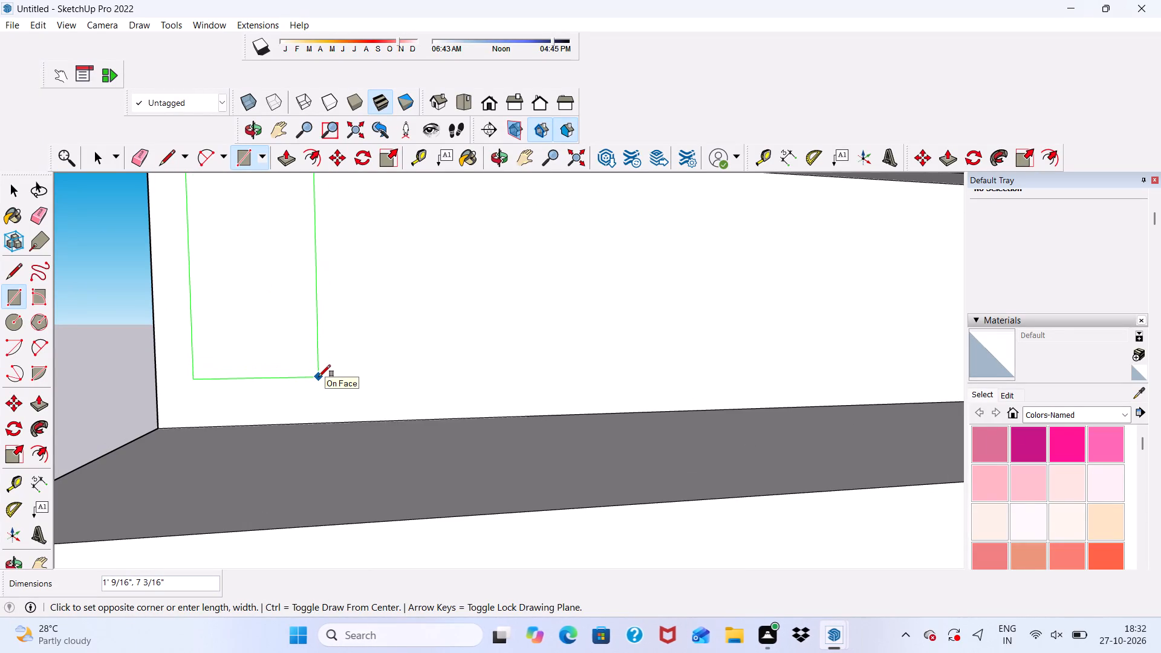
{"action": "left_click", "coordinate": [319, 374]}
{"action": "scroll", "coordinate": [308, 362], "scroll_direction": "down", "scroll_amount": 11}
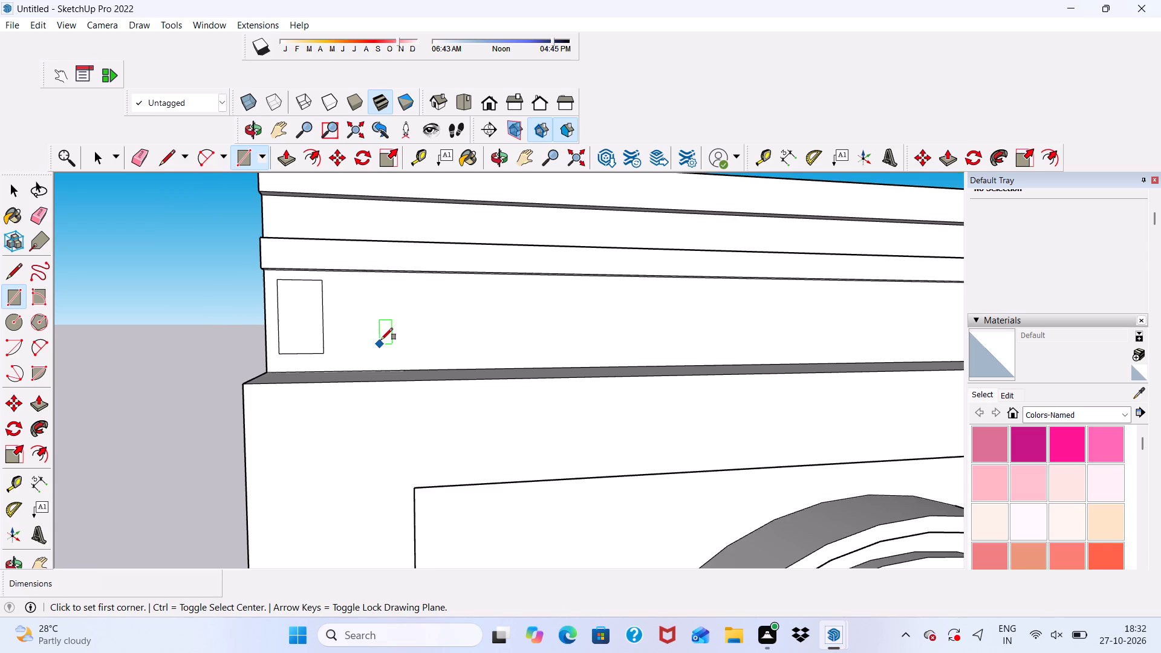
Copy the frieze rectangle about 10 11/16" sideways towards the central bay and array it as 15 copies.
{"action": "key", "text": "space"}
{"action": "double_click", "coordinate": [312, 317]}
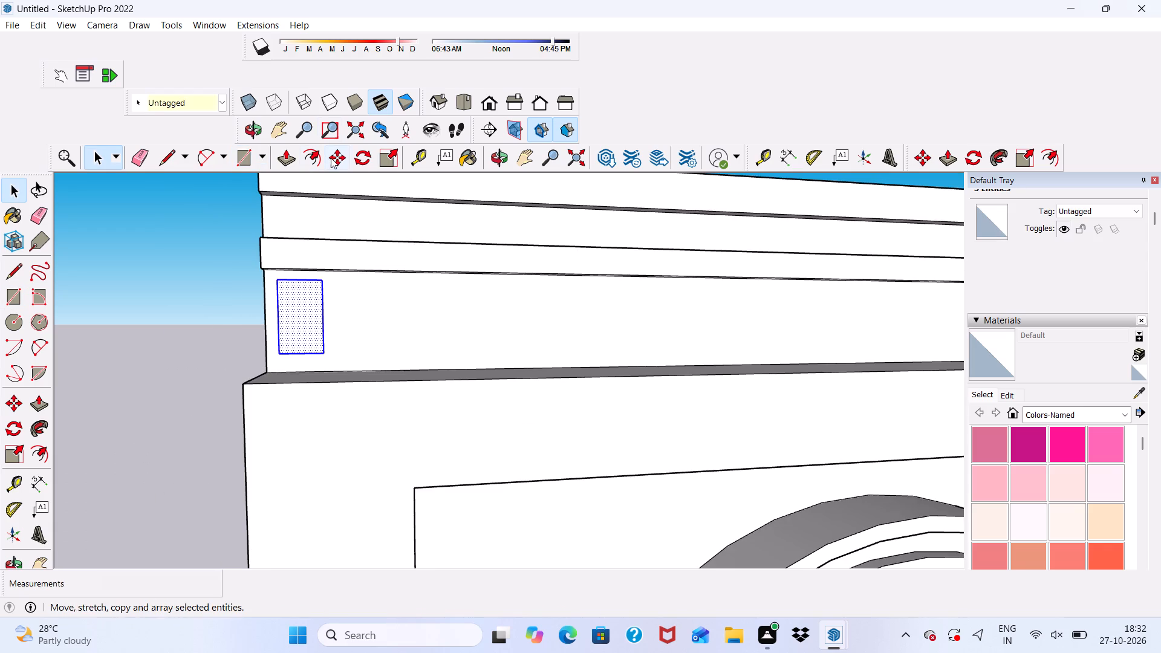
{"action": "left_click", "coordinate": [333, 158]}
{"action": "left_click", "coordinate": [297, 311]}
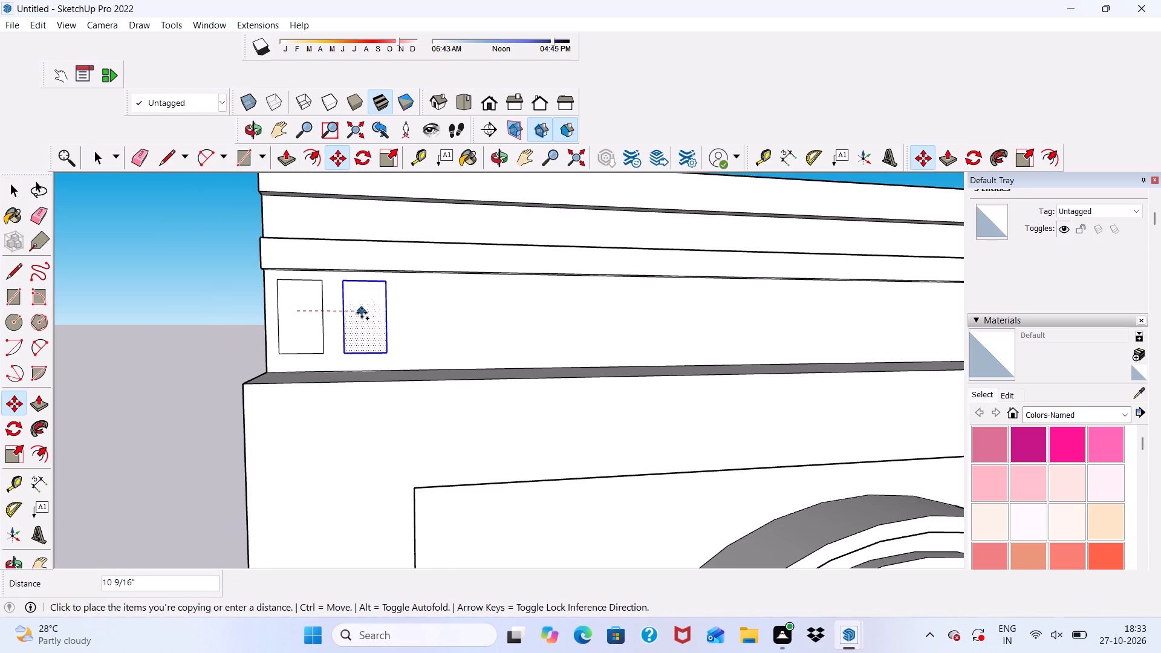
{"action": "left_click", "coordinate": [362, 312]}
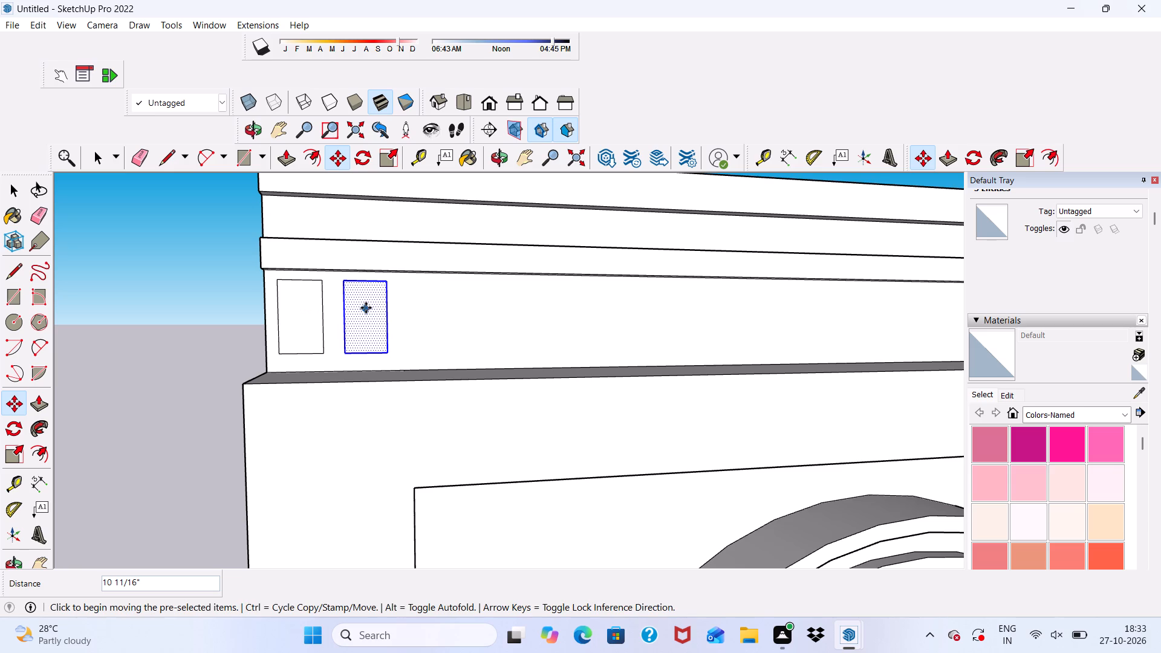
{"action": "key", "text": "shift+asterisk"}
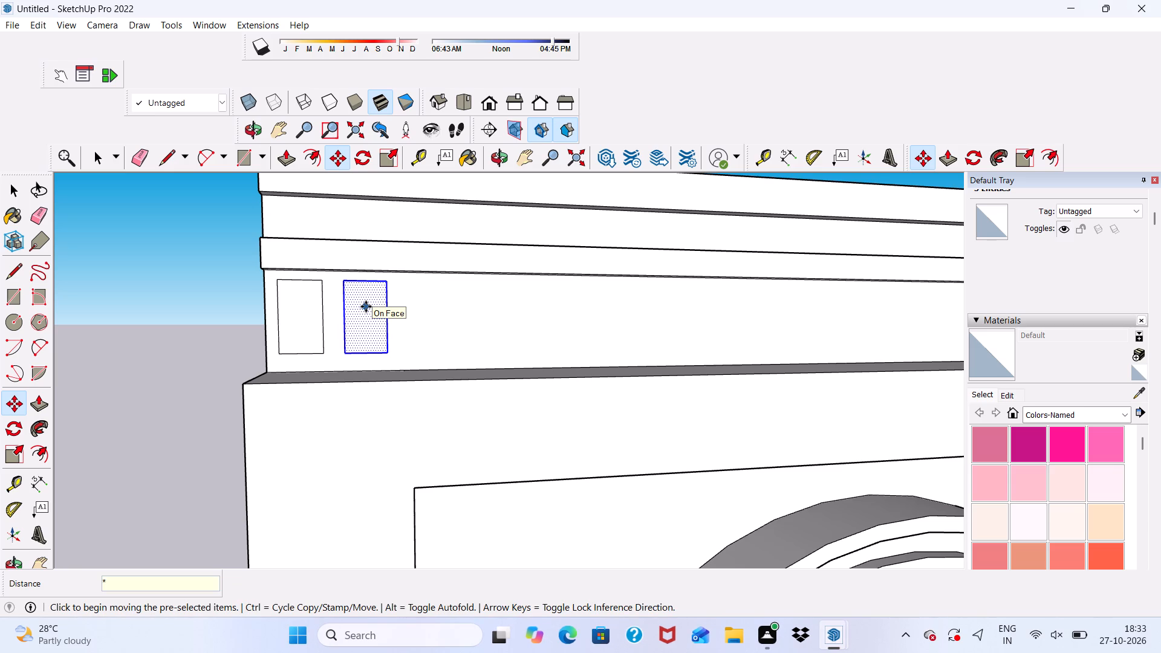
{"action": "type", "text": "15"}
{"action": "key", "text": "Return"}
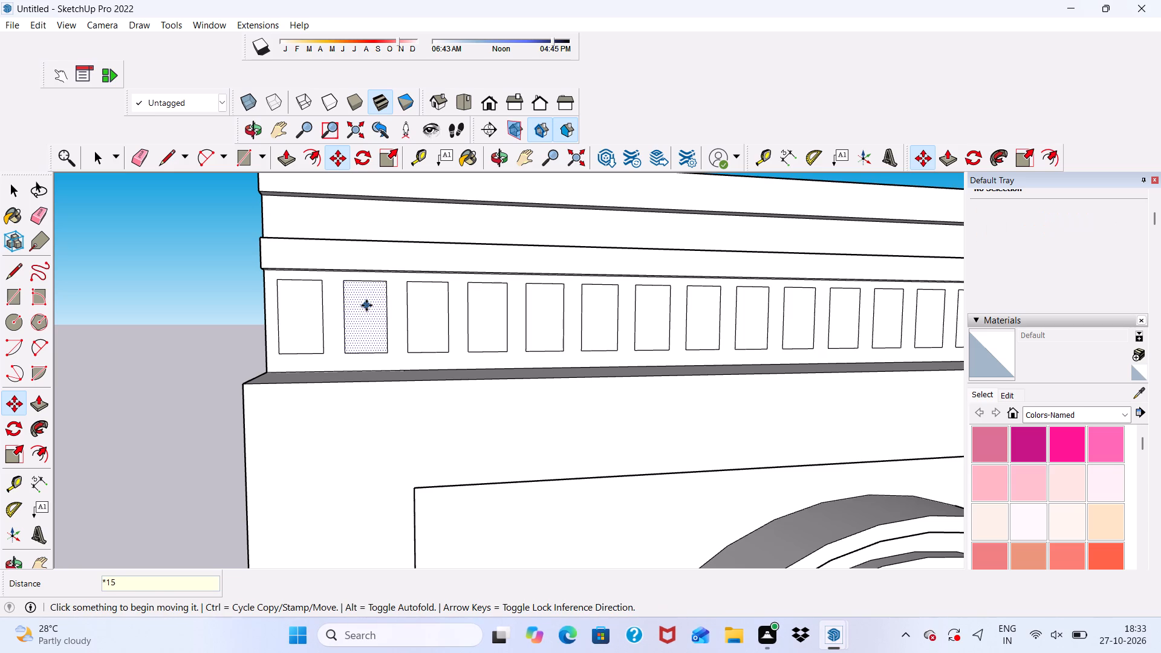
Copy the last frieze rectangle twice more towards the central bay, at spacings of about 10 3/8".
{"action": "scroll", "coordinate": [375, 300], "scroll_direction": "down", "scroll_amount": 10}
{"action": "scroll", "coordinate": [660, 279], "scroll_direction": "up", "scroll_amount": 8}
{"action": "scroll", "coordinate": [738, 307], "scroll_direction": "up", "scroll_amount": 2}
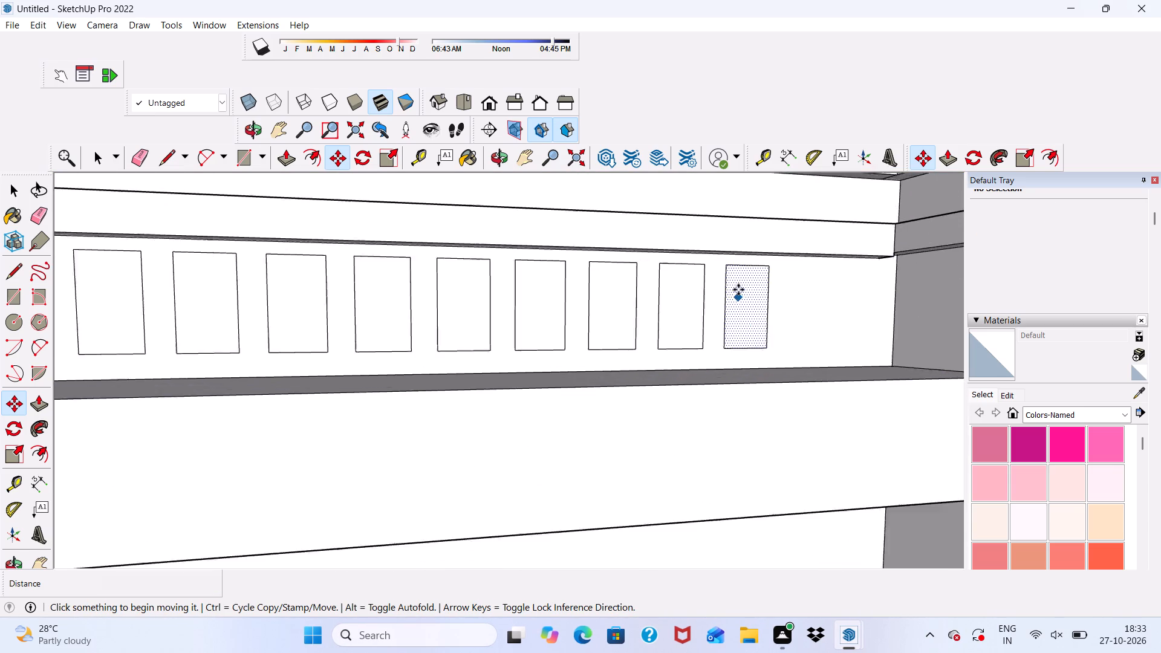
{"action": "scroll", "coordinate": [738, 290], "scroll_direction": "up", "scroll_amount": 4}
{"action": "left_click", "coordinate": [745, 295]}
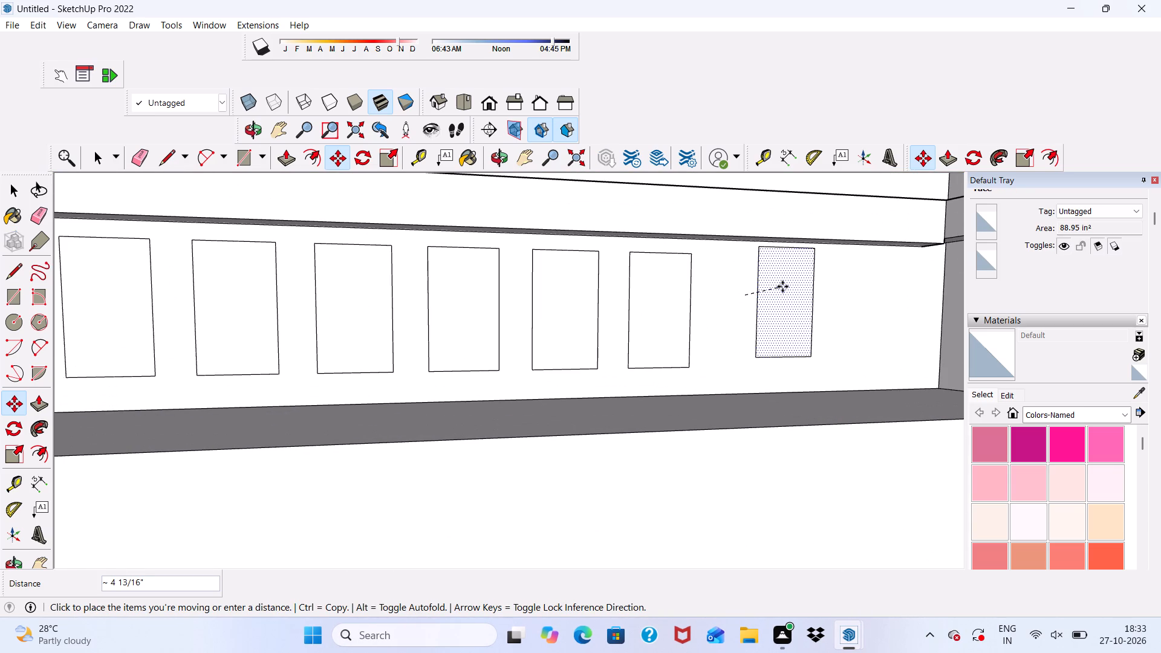
{"action": "scroll", "coordinate": [810, 294], "scroll_direction": "down", "scroll_amount": 1}
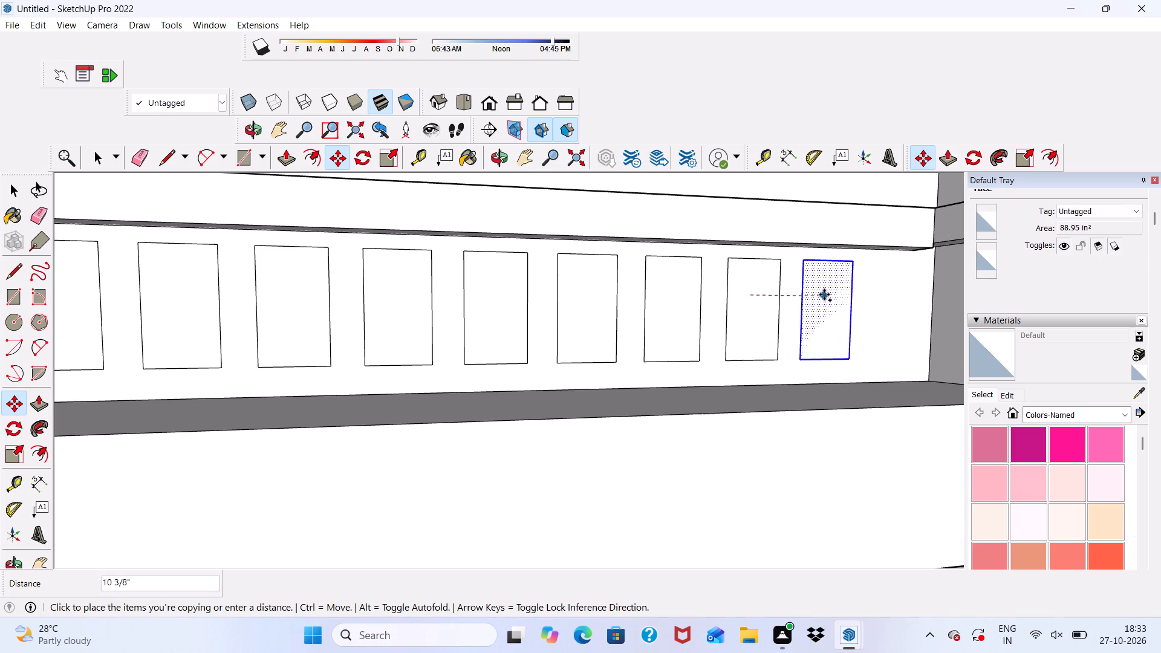
{"action": "left_click", "coordinate": [821, 294]}
{"action": "left_click", "coordinate": [818, 299]}
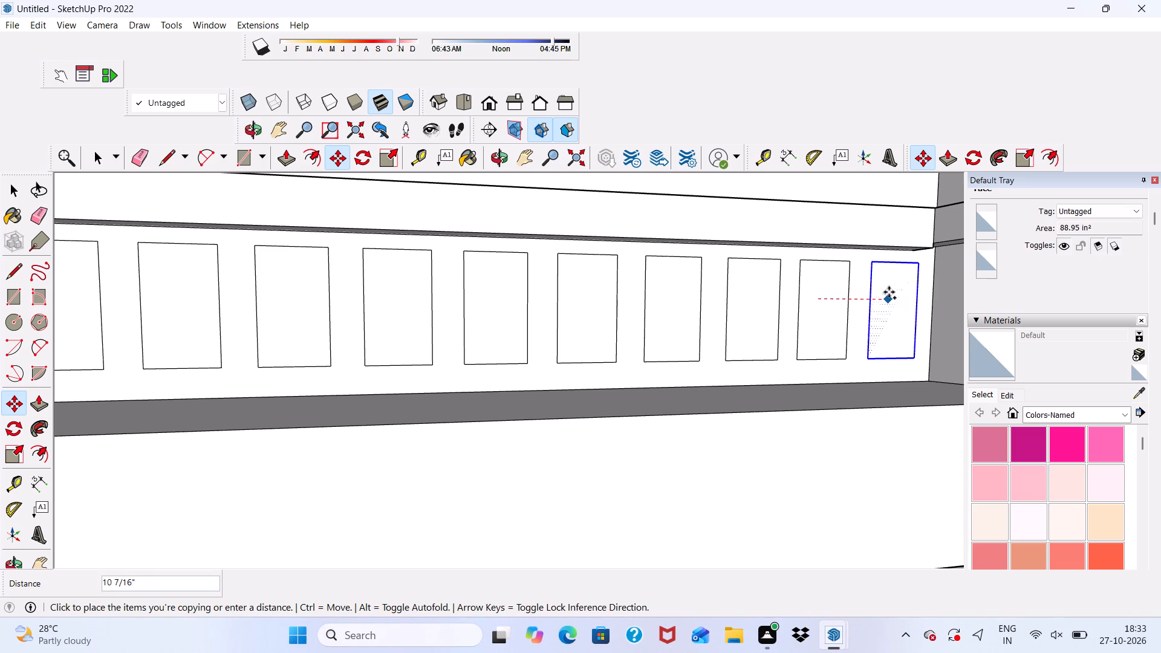
{"action": "left_click", "coordinate": [889, 292]}
{"action": "scroll", "coordinate": [887, 284], "scroll_direction": "down", "scroll_amount": 10}
{"action": "key", "text": "space"}
Push/Pull the first frieze rectangle at the outer corner outward by 3".
{"action": "scroll", "coordinate": [859, 312], "scroll_direction": "down", "scroll_amount": 5}
{"action": "scroll", "coordinate": [362, 186], "scroll_direction": "up", "scroll_amount": 4}
{"action": "left_click", "coordinate": [280, 157]}
{"action": "scroll", "coordinate": [355, 219], "scroll_direction": "down", "scroll_amount": 2}
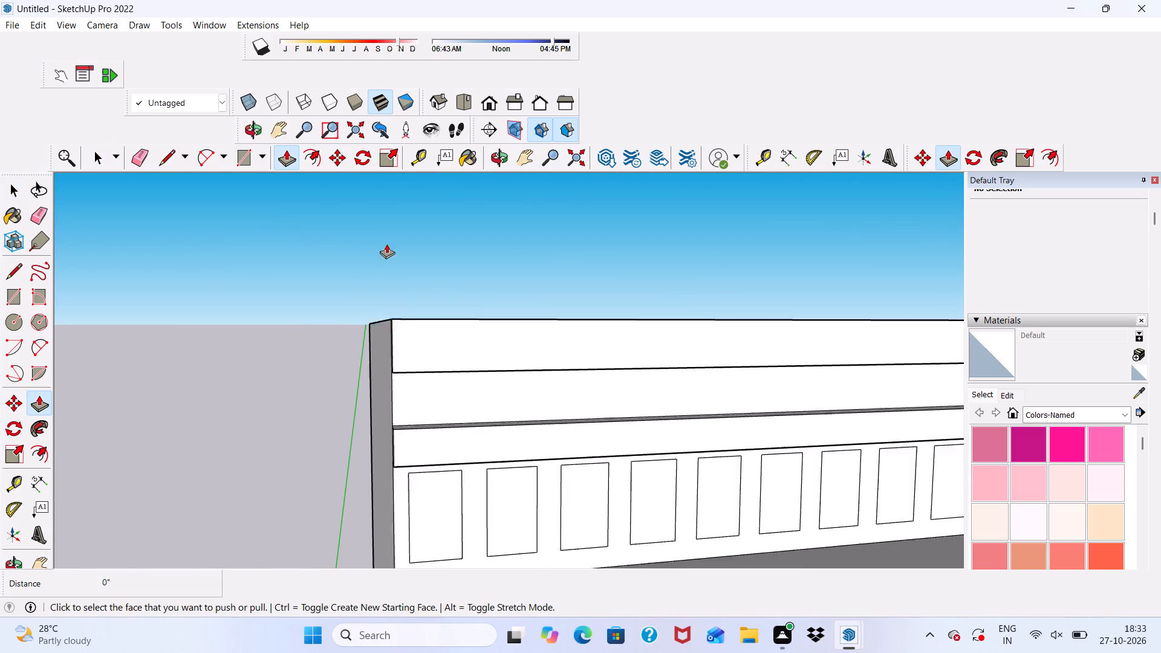
{"action": "scroll", "coordinate": [386, 244], "scroll_direction": "down", "scroll_amount": 2}
{"action": "scroll", "coordinate": [414, 236], "scroll_direction": "up", "scroll_amount": 1}
{"action": "scroll", "coordinate": [417, 224], "scroll_direction": "down", "scroll_amount": 5}
{"action": "scroll", "coordinate": [419, 307], "scroll_direction": "up", "scroll_amount": 8}
{"action": "left_click", "coordinate": [406, 310]}
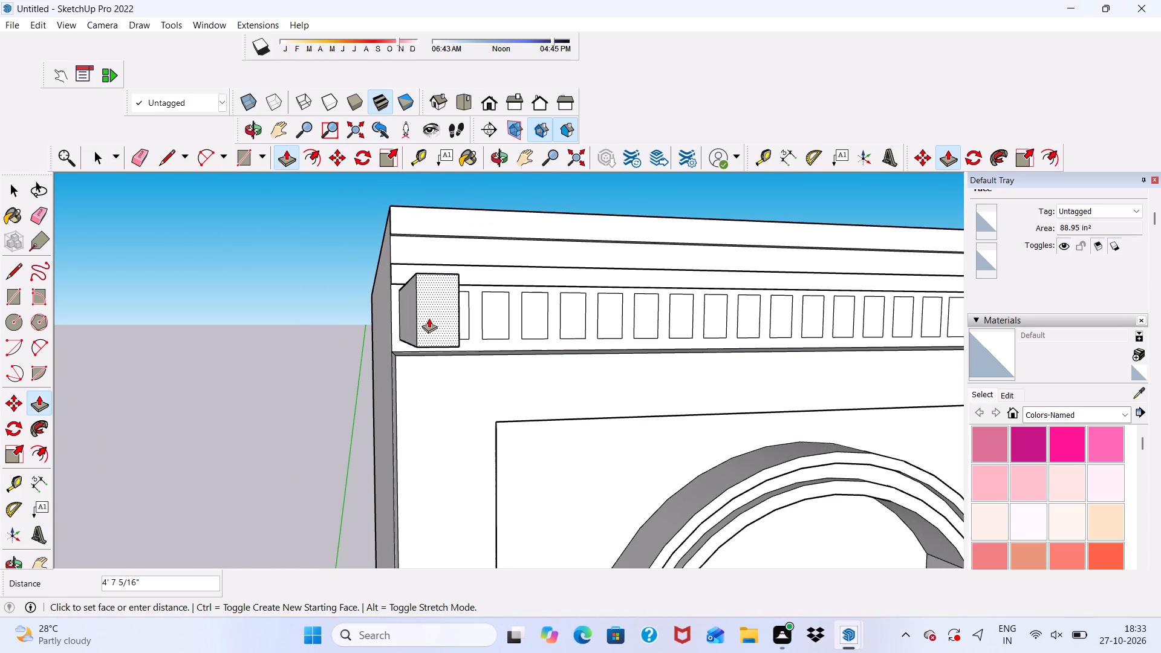
{"action": "key", "text": "3"}
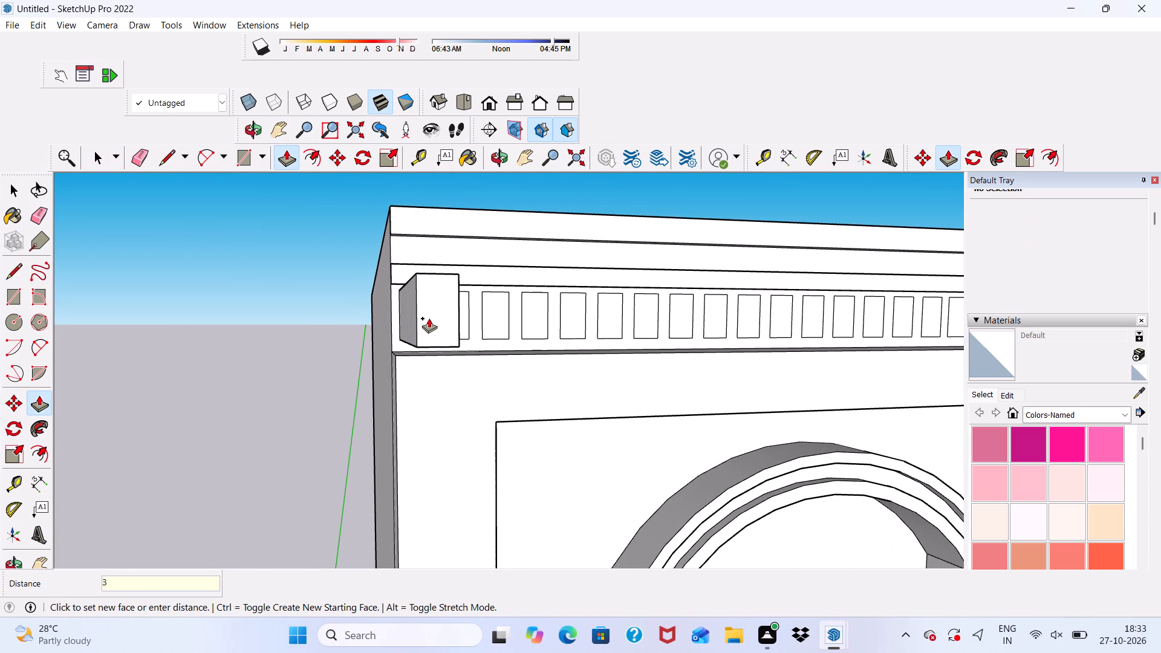
{"action": "key", "text": "shift+quotedbl"}
{"action": "key", "text": "Return"}
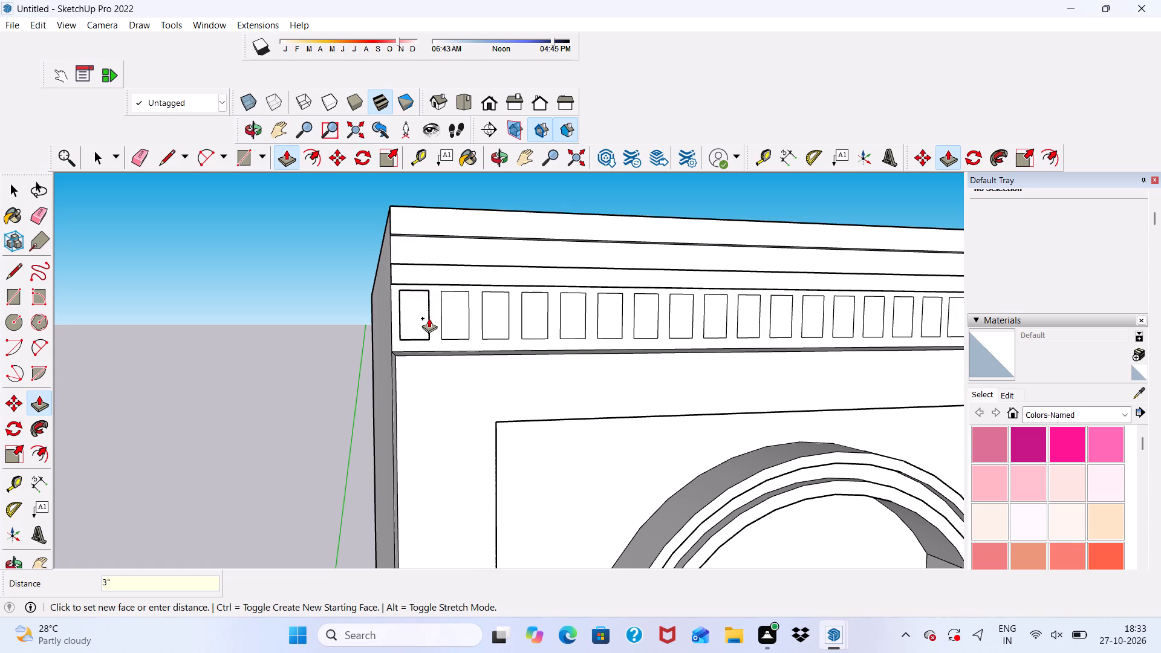
Push/Pull the second, third and fourth frieze rectangles from the outer corner outward by 3", level with the first block.
{"action": "scroll", "coordinate": [430, 318], "scroll_direction": "up", "scroll_amount": 1}
{"action": "scroll", "coordinate": [431, 318], "scroll_direction": "down", "scroll_amount": 5}
{"action": "middle_click_drag", "start_coordinate": [494, 313], "coordinate": [400, 365]}
{"action": "scroll", "coordinate": [426, 317], "scroll_direction": "up", "scroll_amount": 14}
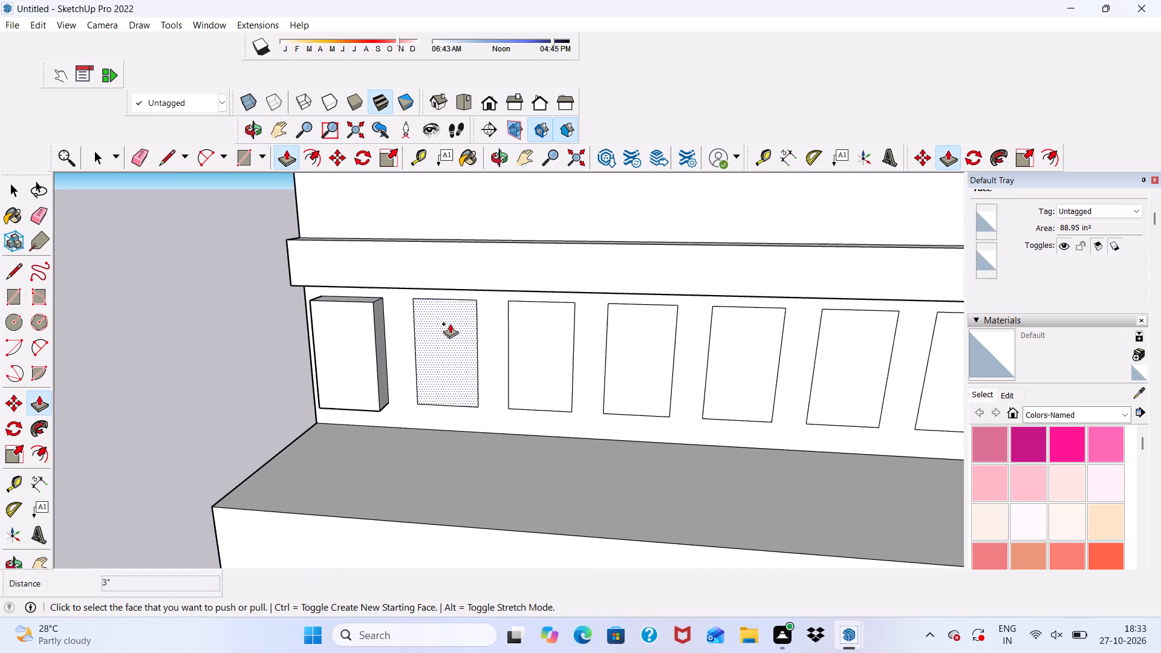
{"action": "left_click", "coordinate": [450, 323]}
{"action": "middle_click_drag", "start_coordinate": [398, 331], "coordinate": [442, 363]}
{"action": "scroll", "coordinate": [348, 313], "scroll_direction": "up", "scroll_amount": 2}
{"action": "left_click", "coordinate": [358, 335]}
{"action": "left_click", "coordinate": [559, 343]}
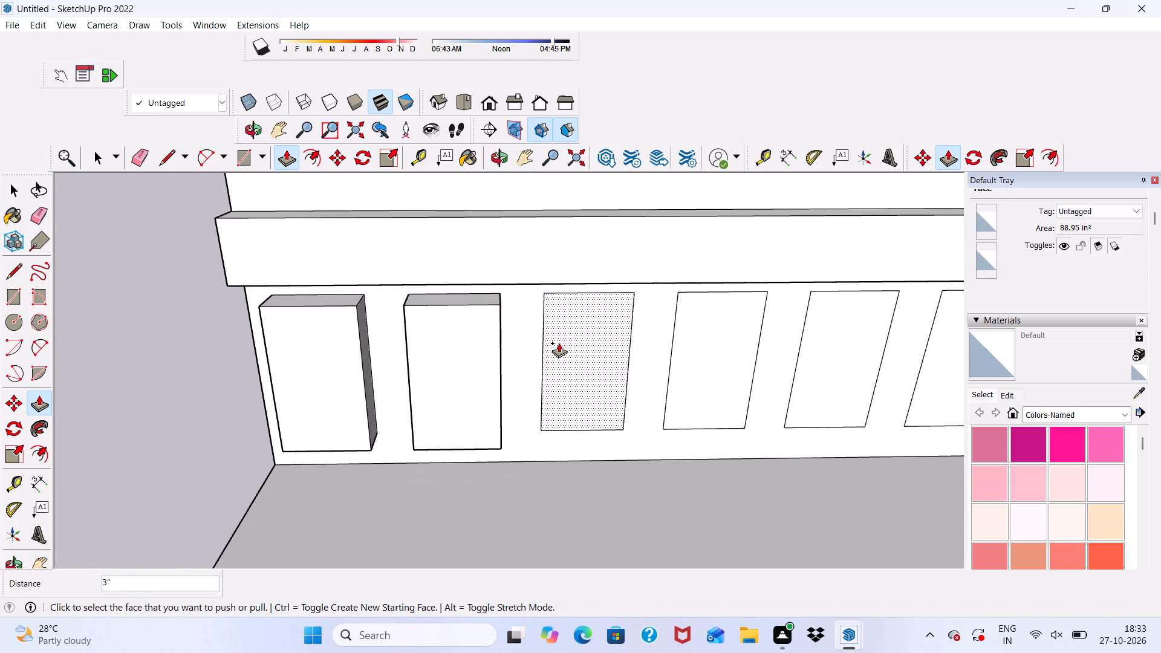
{"action": "left_click", "coordinate": [498, 339]}
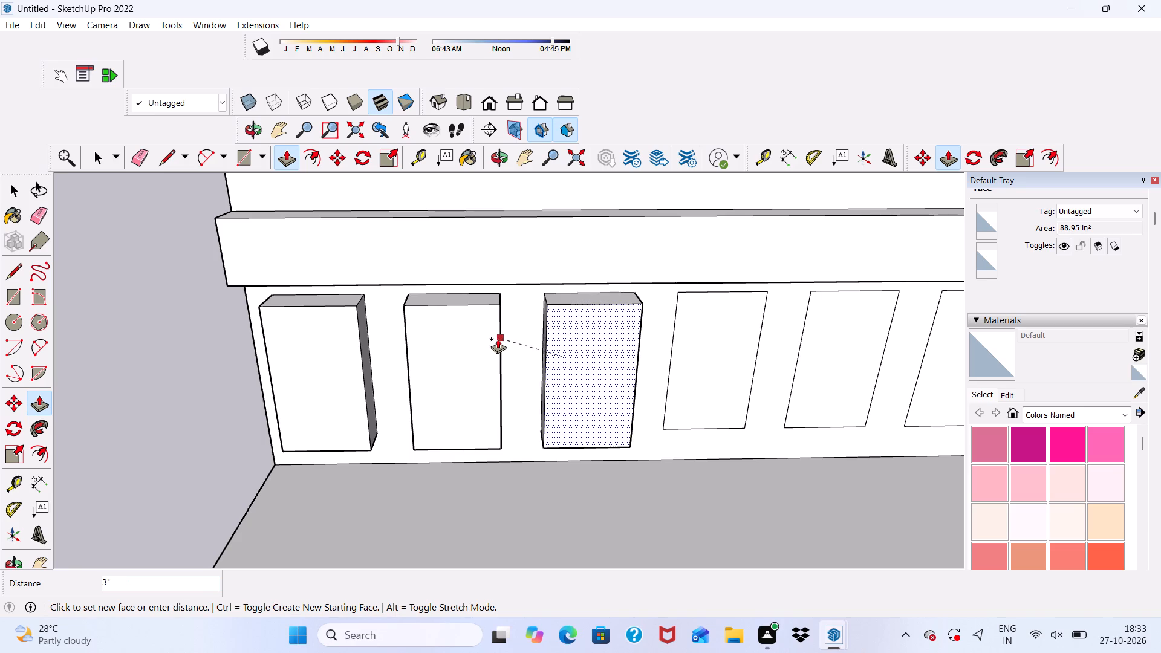
{"action": "scroll", "coordinate": [691, 352], "scroll_direction": "up", "scroll_amount": 2}
{"action": "left_click", "coordinate": [691, 349]}
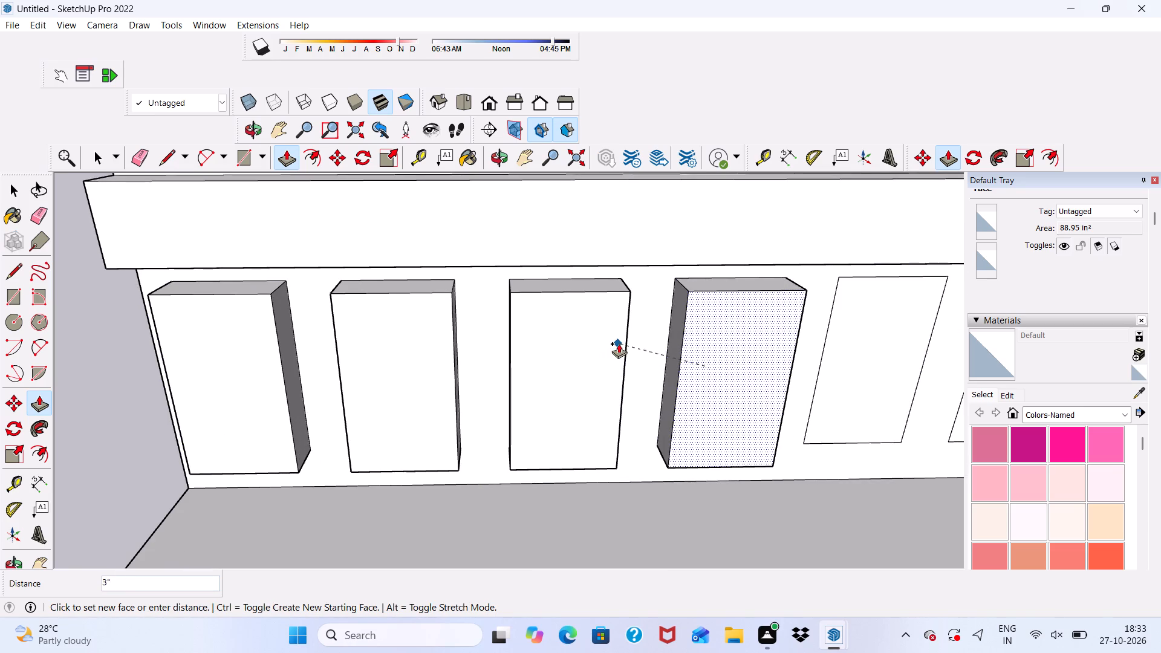
{"action": "left_click", "coordinate": [625, 334]}
Push/Pull the fifth and sixth frieze rectangles from the outer corner outward by 3" to match the finished blocks.
{"action": "scroll", "coordinate": [625, 333], "scroll_direction": "down", "scroll_amount": 6}
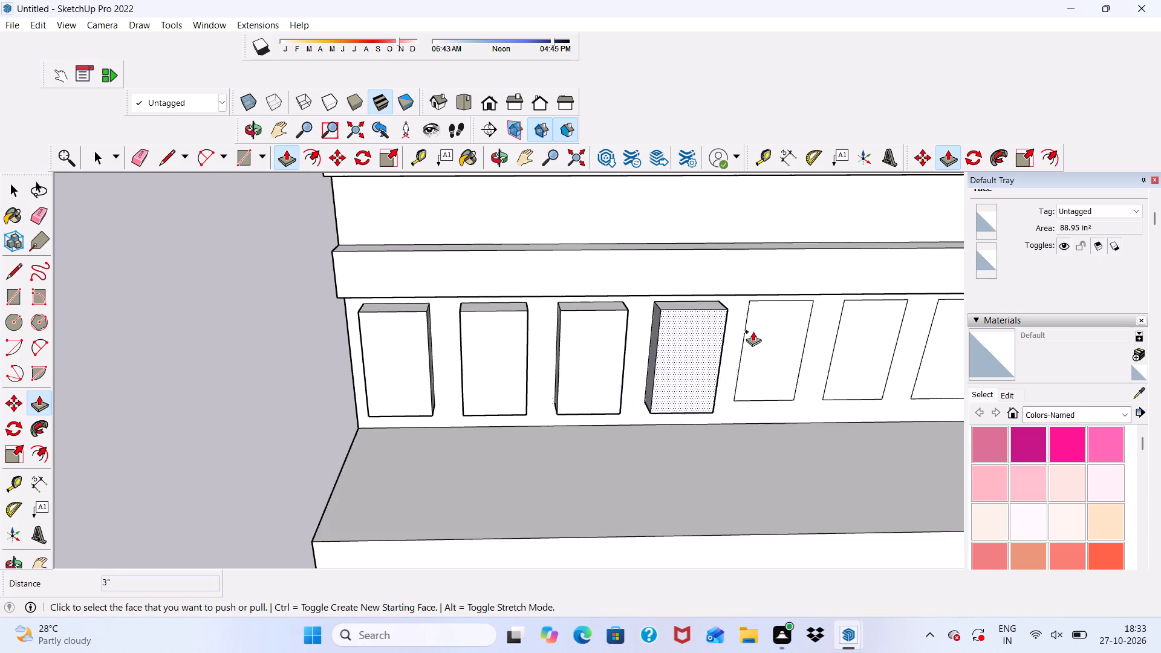
{"action": "scroll", "coordinate": [785, 343], "scroll_direction": "up", "scroll_amount": 5}
{"action": "left_click", "coordinate": [733, 334]}
{"action": "scroll", "coordinate": [684, 328], "scroll_direction": "up", "scroll_amount": 1}
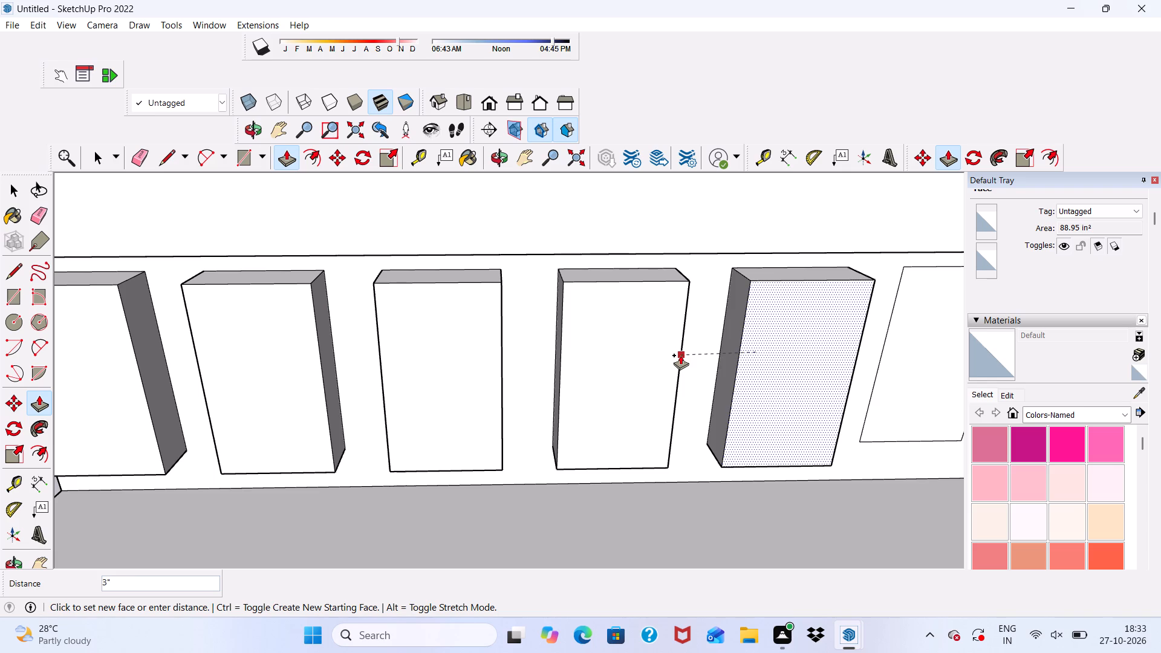
{"action": "left_click", "coordinate": [680, 355]}
{"action": "scroll", "coordinate": [638, 333], "scroll_direction": "down", "scroll_amount": 10}
{"action": "scroll", "coordinate": [691, 320], "scroll_direction": "up", "scroll_amount": 5}
{"action": "left_click", "coordinate": [721, 317]}
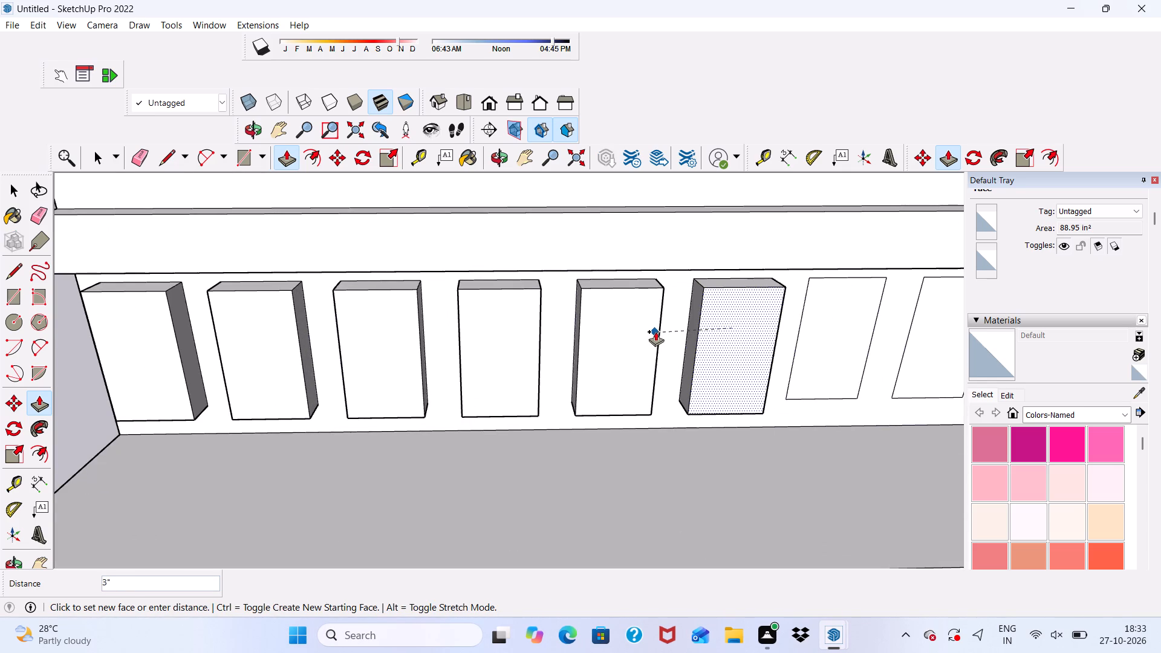
{"action": "left_click", "coordinate": [659, 323]}
Push/Pull the seventh and eighth frieze rectangles from the outer corner outward by 3", level with the finished blocks.
{"action": "scroll", "coordinate": [598, 325], "scroll_direction": "down", "scroll_amount": 5}
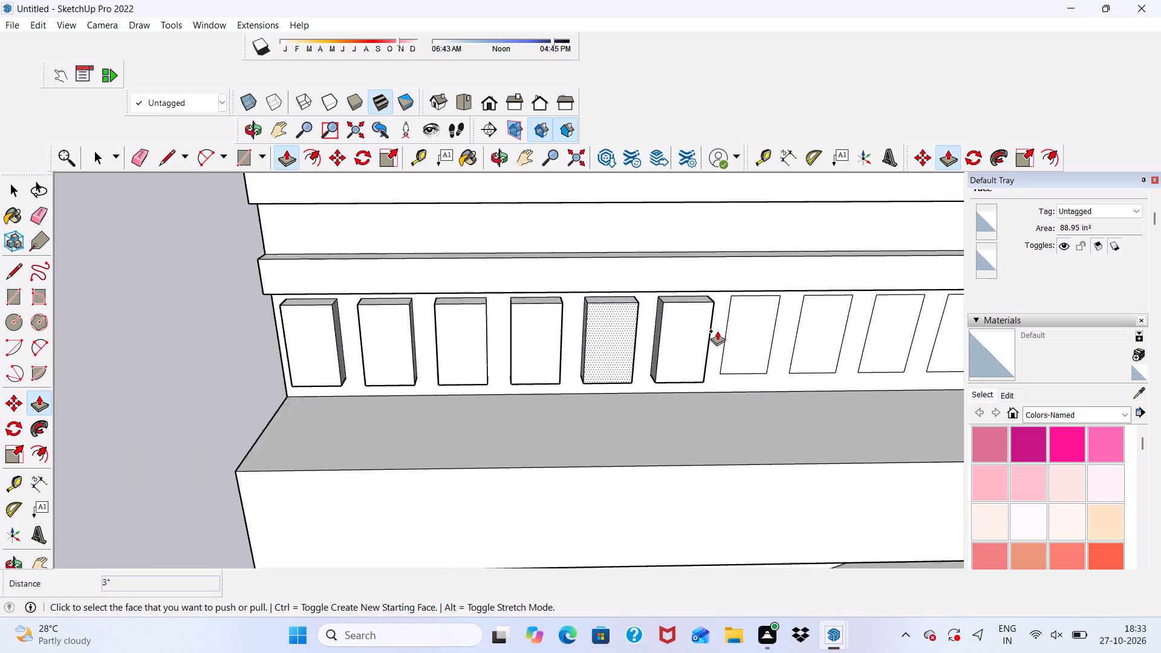
{"action": "scroll", "coordinate": [717, 331], "scroll_direction": "down", "scroll_amount": 6}
{"action": "scroll", "coordinate": [730, 314], "scroll_direction": "up", "scroll_amount": 8}
{"action": "left_click", "coordinate": [689, 314]}
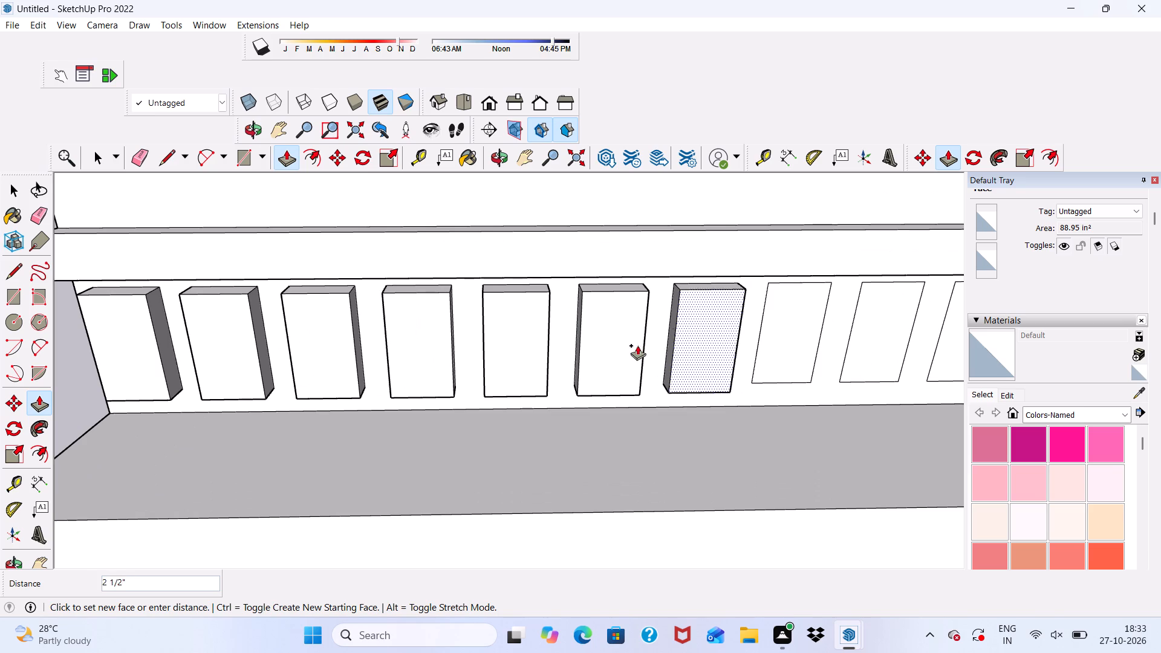
{"action": "left_click", "coordinate": [642, 323]}
{"action": "scroll", "coordinate": [604, 318], "scroll_direction": "down", "scroll_amount": 5}
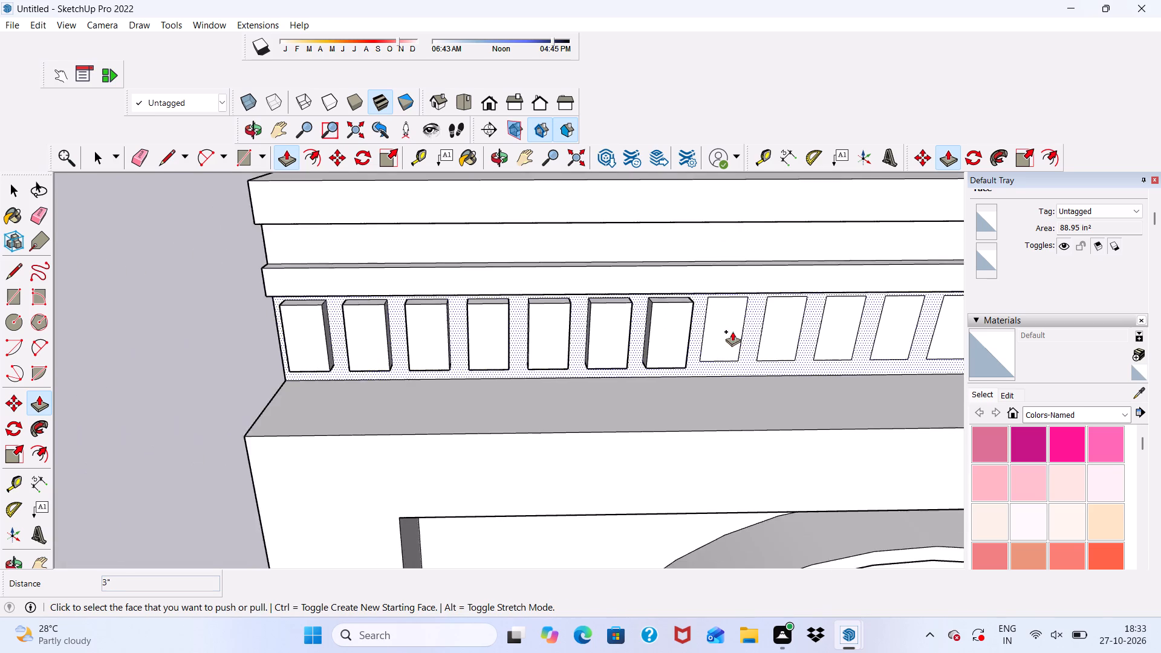
{"action": "scroll", "coordinate": [753, 321], "scroll_direction": "up", "scroll_amount": 5}
{"action": "left_click", "coordinate": [688, 321]}
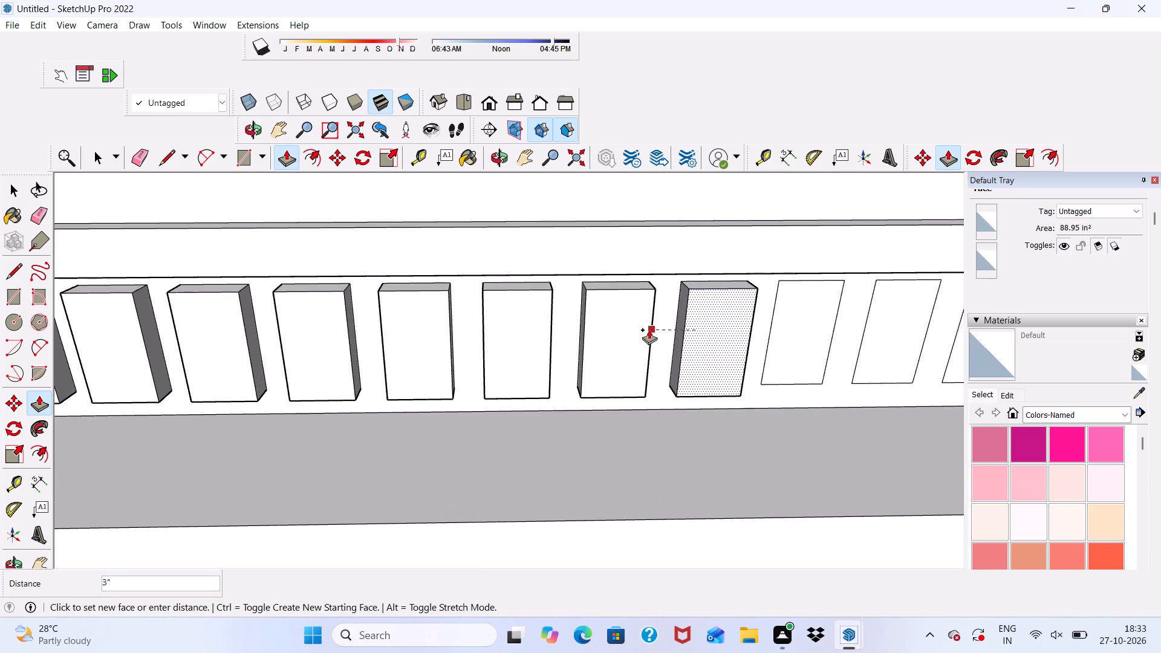
{"action": "left_click", "coordinate": [649, 329]}
Push/Pull the ninth and tenth frieze rectangles from the outer corner outward by 3" to match the neighbouring blocks.
{"action": "scroll", "coordinate": [605, 334], "scroll_direction": "down", "scroll_amount": 5}
{"action": "scroll", "coordinate": [743, 349], "scroll_direction": "up", "scroll_amount": 5}
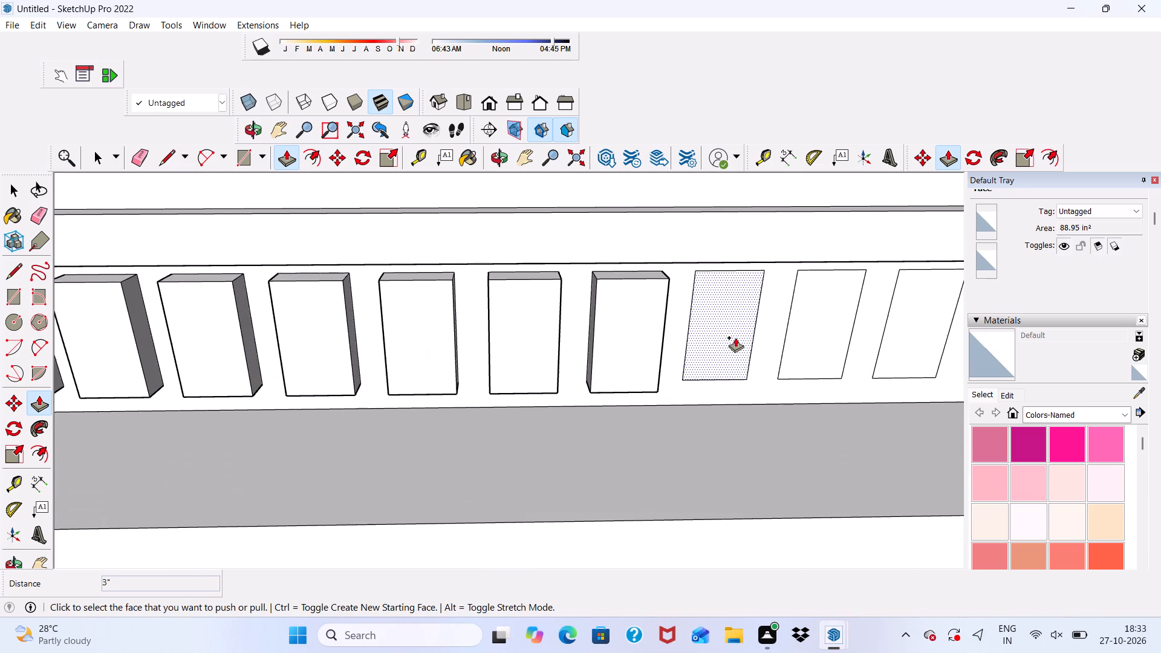
{"action": "left_click", "coordinate": [732, 333]}
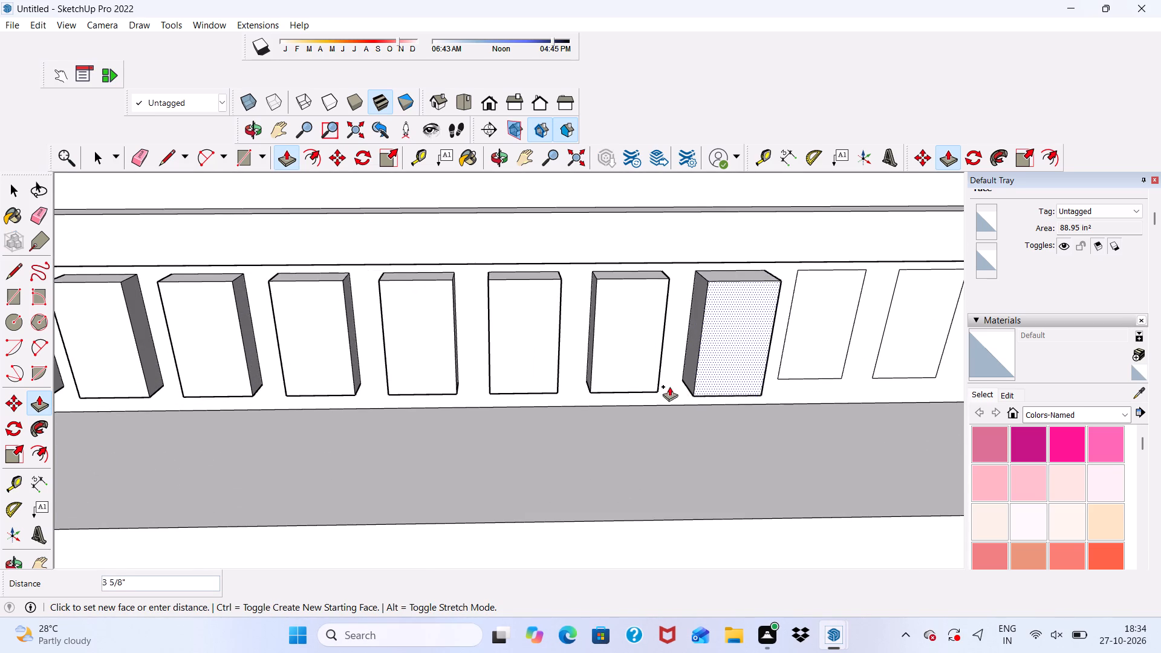
{"action": "left_click", "coordinate": [666, 316]}
{"action": "scroll", "coordinate": [637, 319], "scroll_direction": "down", "scroll_amount": 5}
{"action": "scroll", "coordinate": [743, 337], "scroll_direction": "up", "scroll_amount": 5}
{"action": "left_click", "coordinate": [737, 332]}
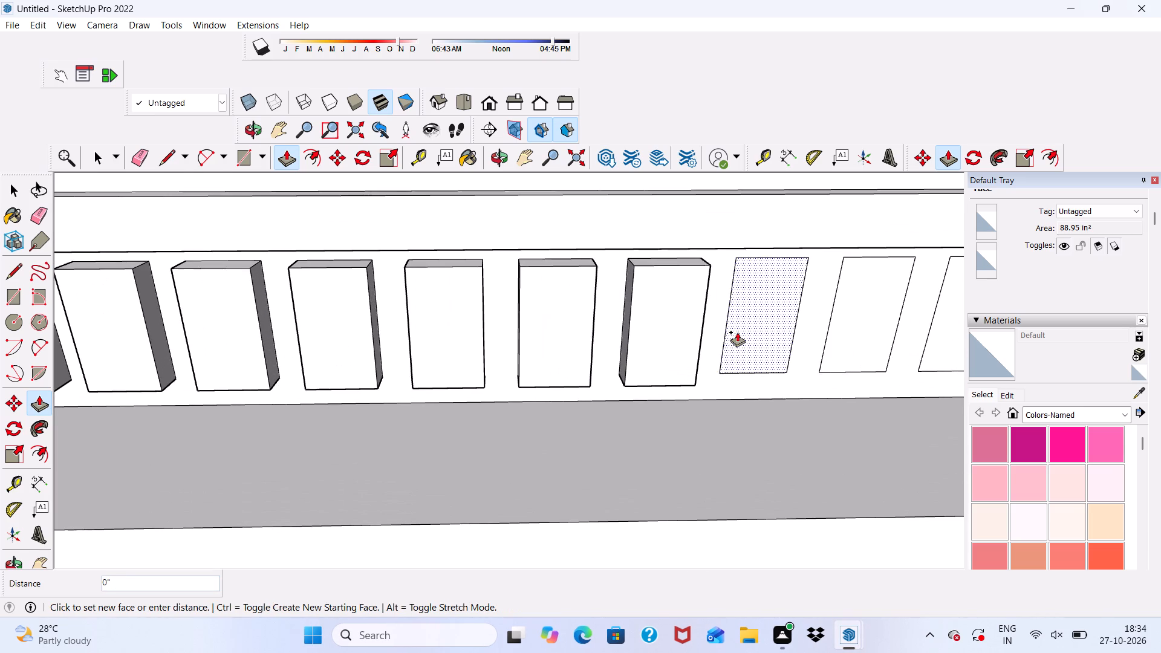
{"action": "left_click", "coordinate": [702, 310]}
Push/Pull the eleventh and twelfth frieze rectangles from the outer corner outward by 3", level with the finished blocks.
{"action": "scroll", "coordinate": [680, 328], "scroll_direction": "down", "scroll_amount": 5}
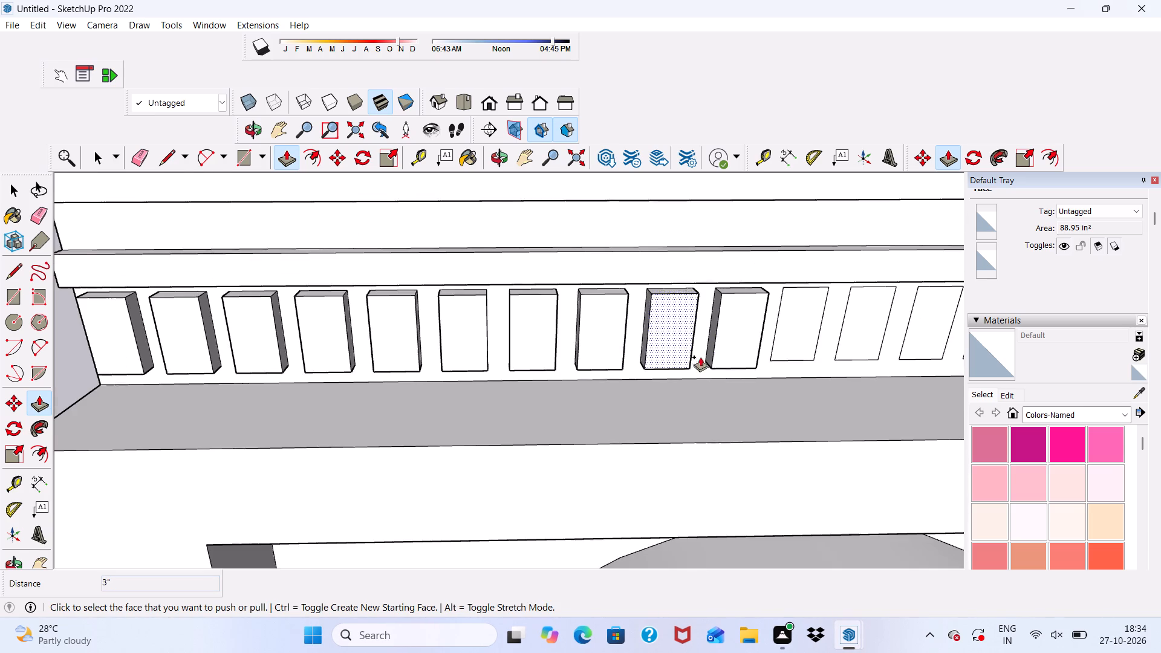
{"action": "scroll", "coordinate": [773, 294], "scroll_direction": "up", "scroll_amount": 4}
{"action": "left_click", "coordinate": [802, 314]}
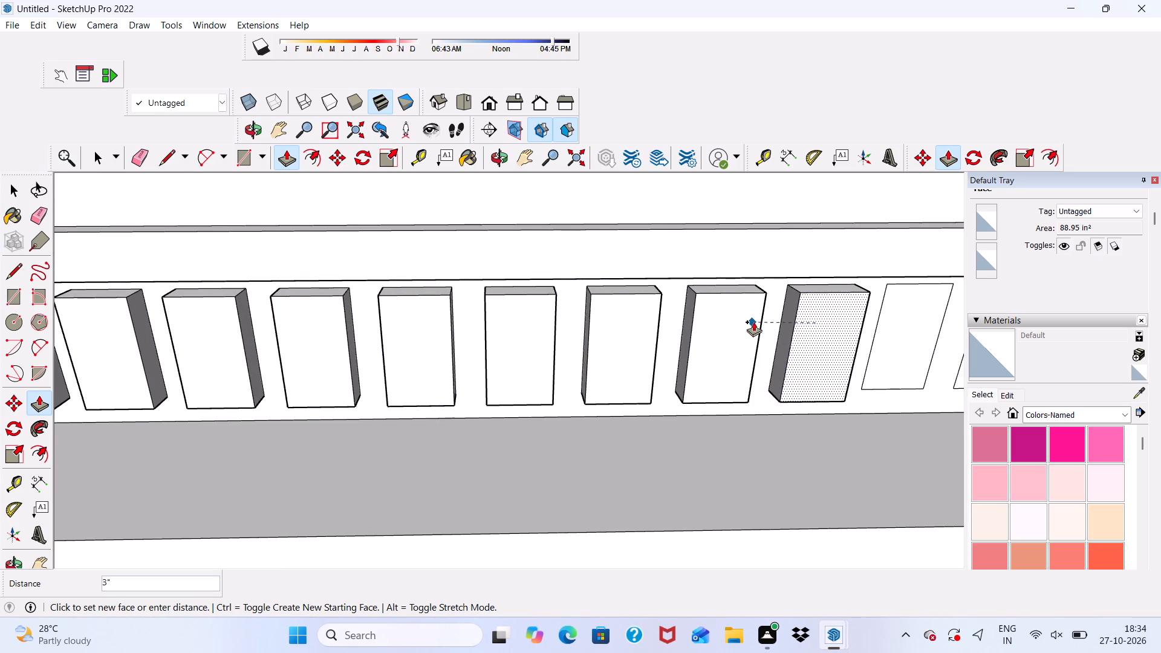
{"action": "left_click", "coordinate": [760, 317]}
{"action": "scroll", "coordinate": [636, 333], "scroll_direction": "down", "scroll_amount": 12}
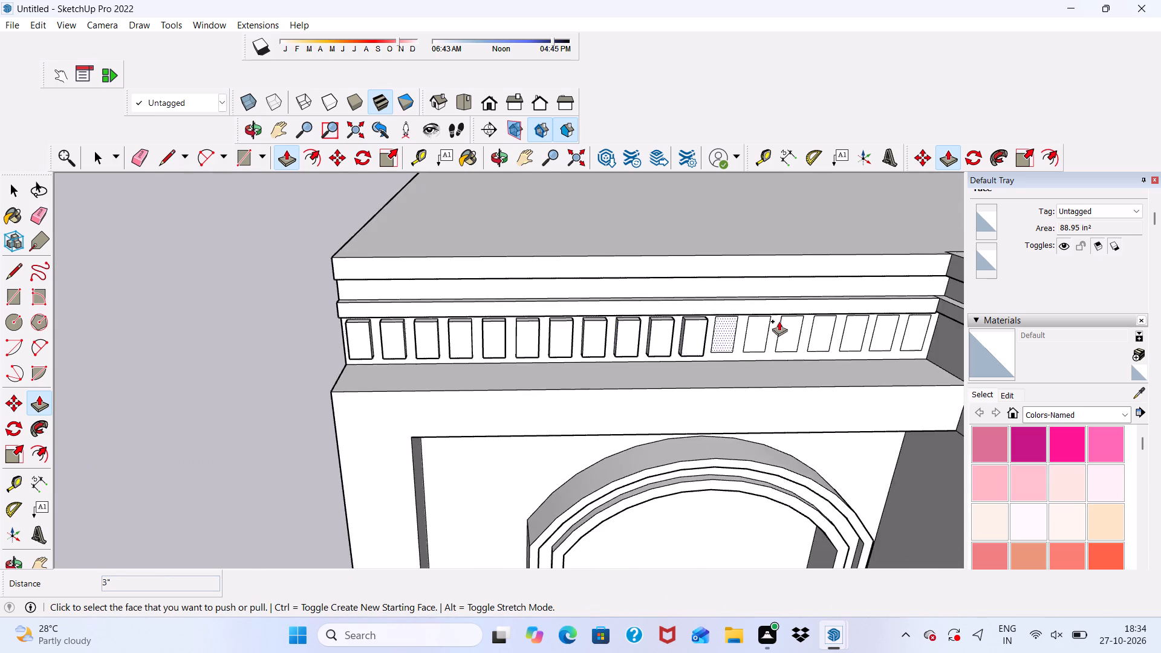
{"action": "scroll", "coordinate": [790, 317], "scroll_direction": "up", "scroll_amount": 8}
{"action": "left_click", "coordinate": [675, 338]}
{"action": "scroll", "coordinate": [675, 372], "scroll_direction": "down", "scroll_amount": 2}
{"action": "scroll", "coordinate": [644, 356], "scroll_direction": "up", "scroll_amount": 3}
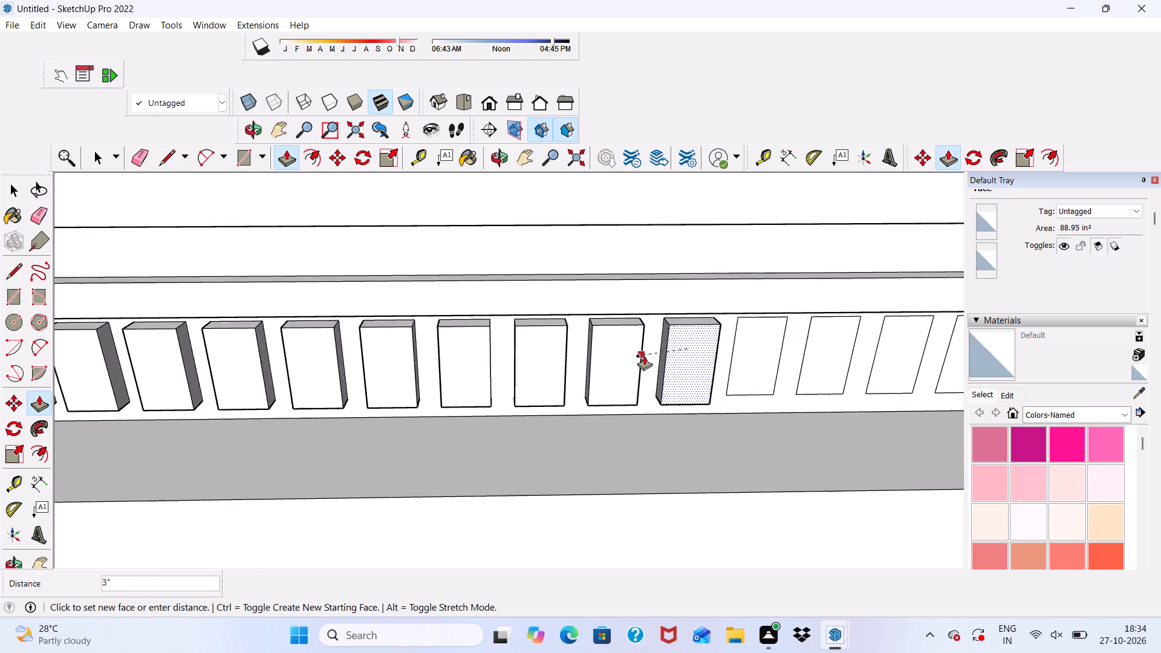
{"action": "scroll", "coordinate": [644, 356], "scroll_direction": "up", "scroll_amount": 4}
{"action": "left_click", "coordinate": [640, 362]}
Push/Pull the thirteenth and fourteenth frieze rectangles from the outer corner outward by 3" to match the finished blocks.
{"action": "scroll", "coordinate": [640, 360], "scroll_direction": "down", "scroll_amount": 5}
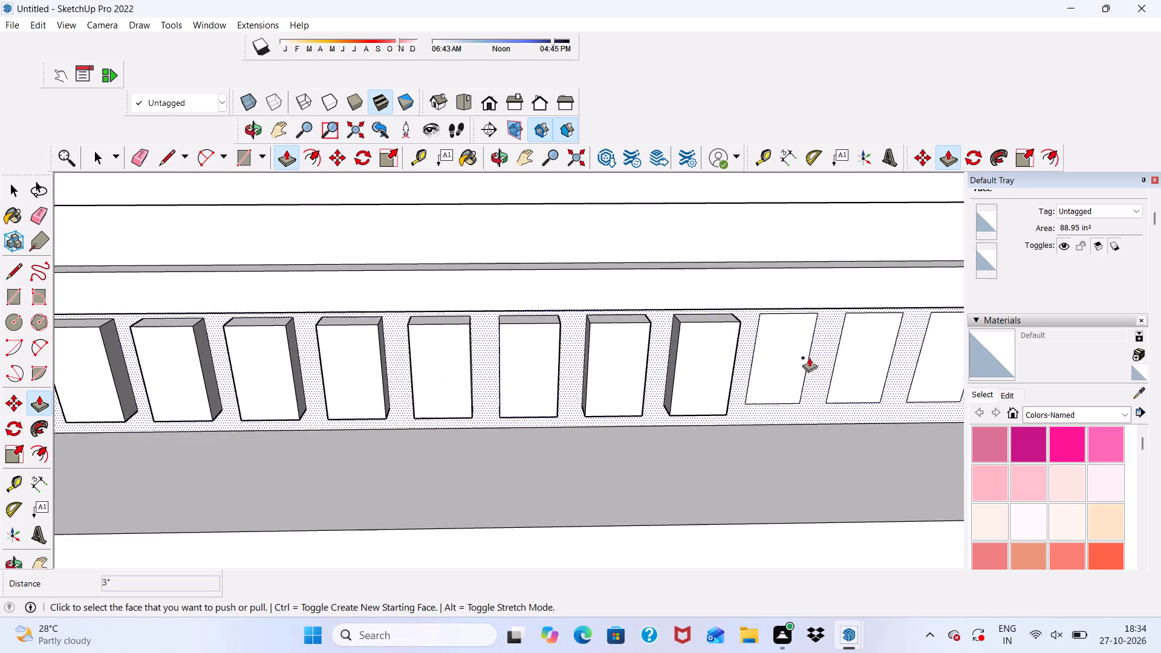
{"action": "scroll", "coordinate": [777, 352], "scroll_direction": "up", "scroll_amount": 1}
{"action": "left_click", "coordinate": [778, 350]}
{"action": "scroll", "coordinate": [733, 366], "scroll_direction": "up", "scroll_amount": 3}
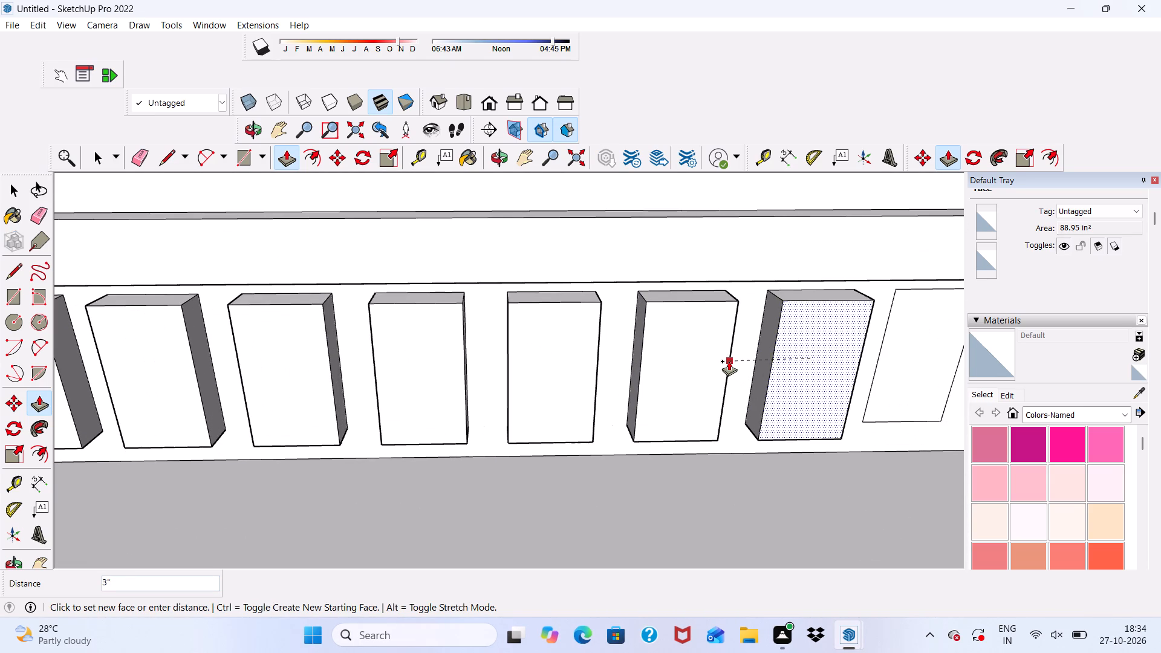
{"action": "left_click", "coordinate": [729, 361]}
{"action": "scroll", "coordinate": [729, 361], "scroll_direction": "down", "scroll_amount": 5}
{"action": "left_click", "coordinate": [848, 351]}
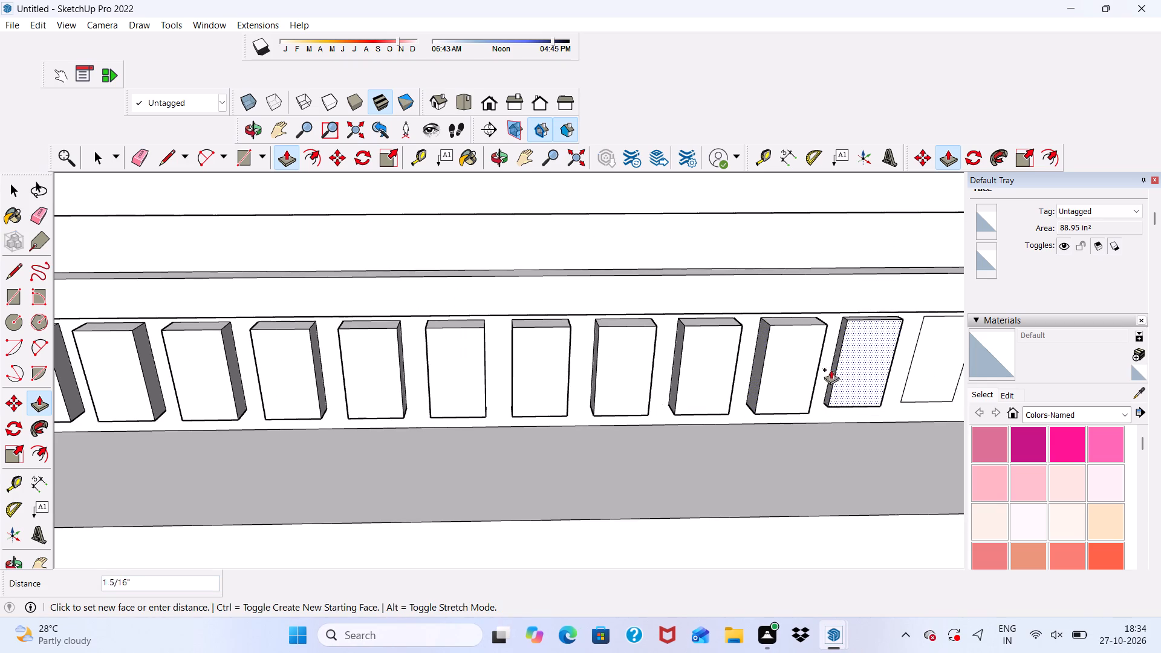
{"action": "left_click", "coordinate": [819, 360]}
Push/Pull the fifteenth and sixteenth frieze rectangles from the outer corner outward by 3", level with the finished blocks.
{"action": "scroll", "coordinate": [693, 354], "scroll_direction": "down", "scroll_amount": 6}
{"action": "scroll", "coordinate": [850, 352], "scroll_direction": "up", "scroll_amount": 1}
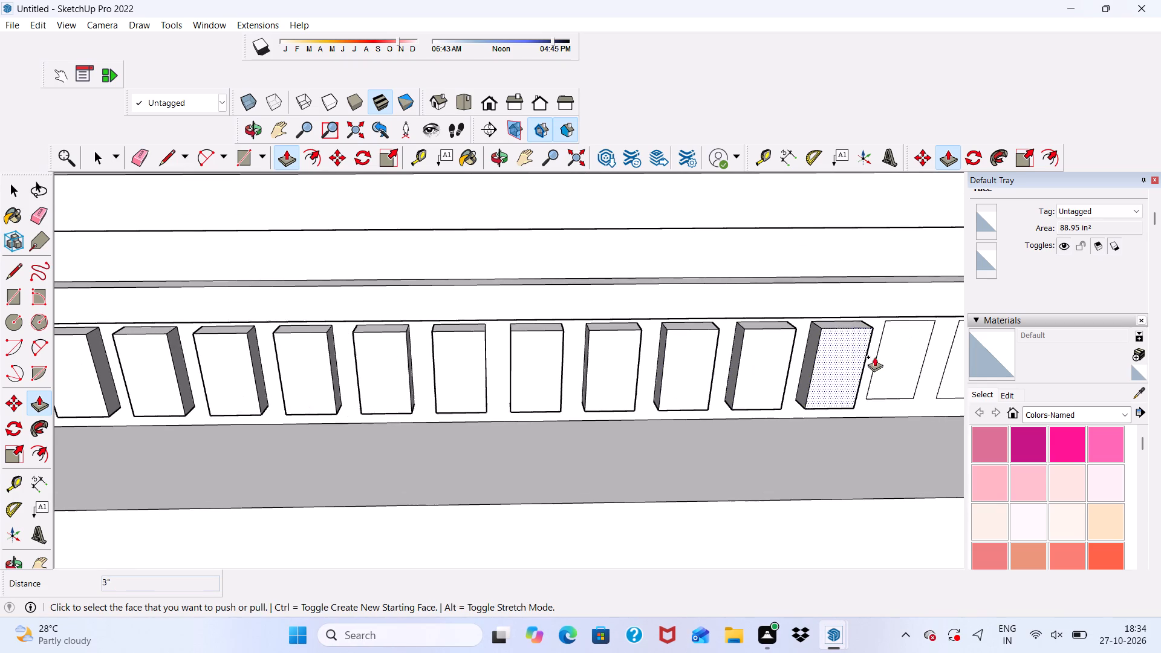
{"action": "left_click", "coordinate": [891, 356]}
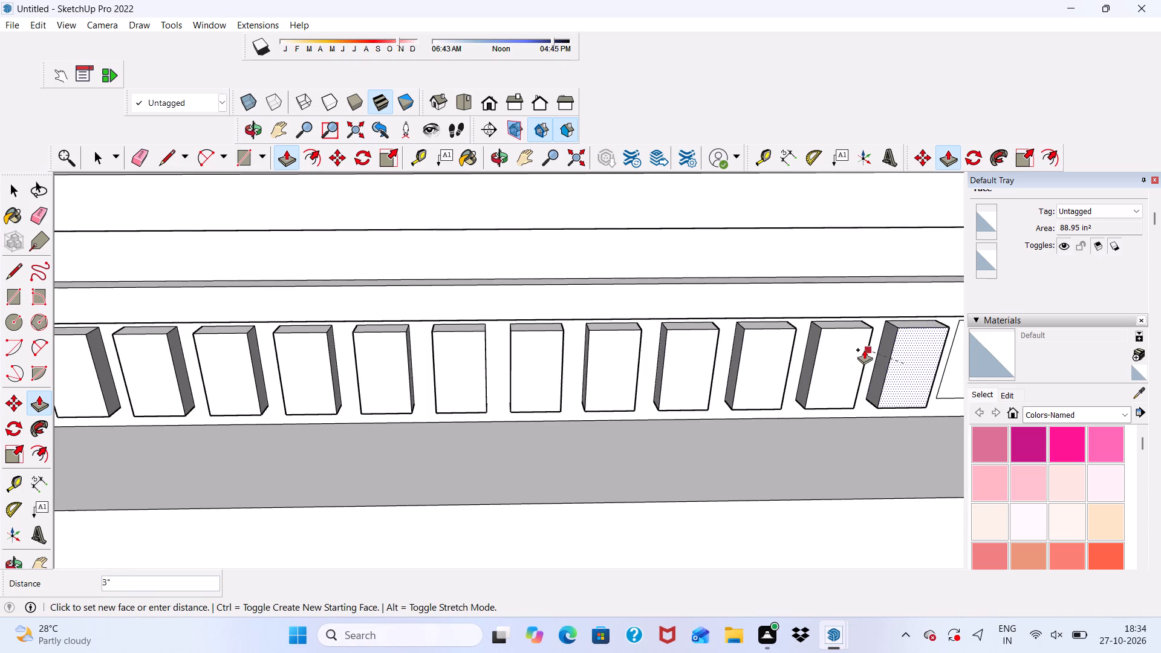
{"action": "left_click", "coordinate": [865, 349]}
{"action": "scroll", "coordinate": [720, 360], "scroll_direction": "down", "scroll_amount": 5}
{"action": "scroll", "coordinate": [878, 354], "scroll_direction": "up", "scroll_amount": 6}
{"action": "left_click", "coordinate": [883, 354]}
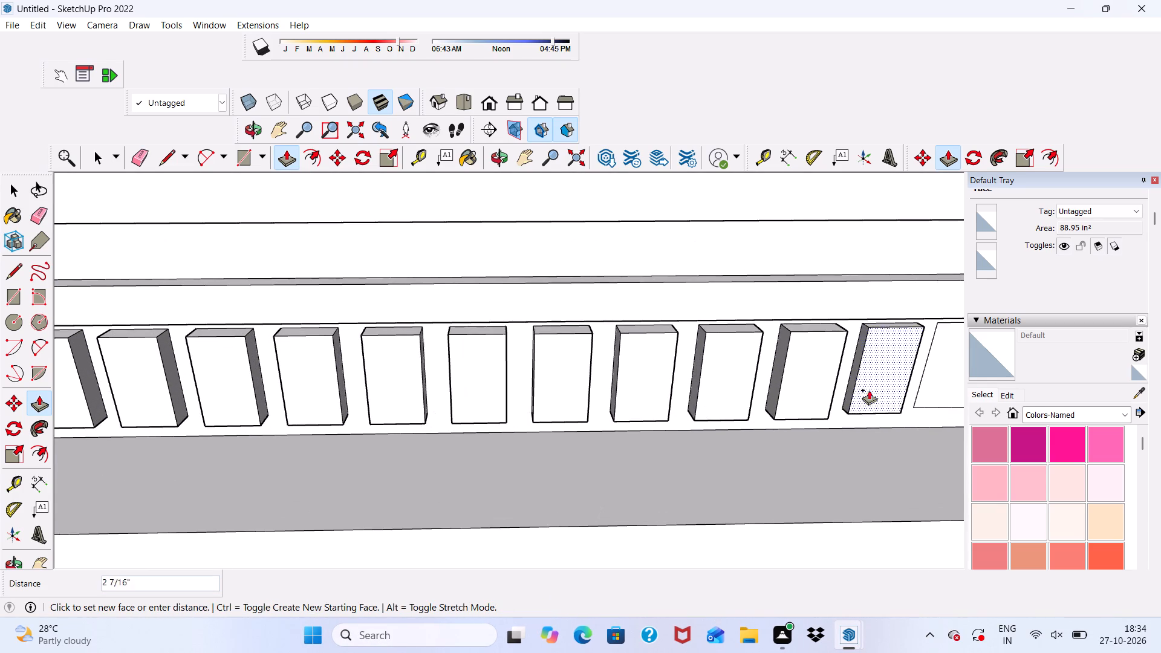
{"action": "left_click", "coordinate": [843, 352]}
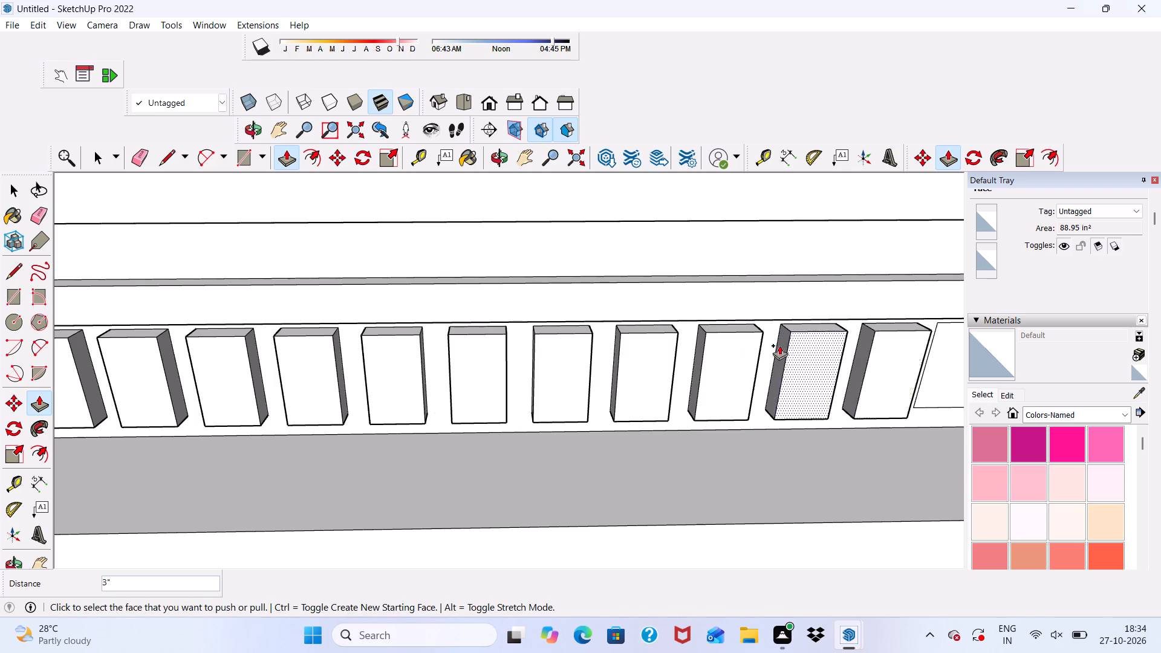
Push/Pull the last two frieze rectangles beside the central bay outward by 3", level with the other blocks.
{"action": "scroll", "coordinate": [723, 352], "scroll_direction": "down", "scroll_amount": 5}
{"action": "scroll", "coordinate": [894, 354], "scroll_direction": "up", "scroll_amount": 5}
{"action": "left_click", "coordinate": [852, 352]}
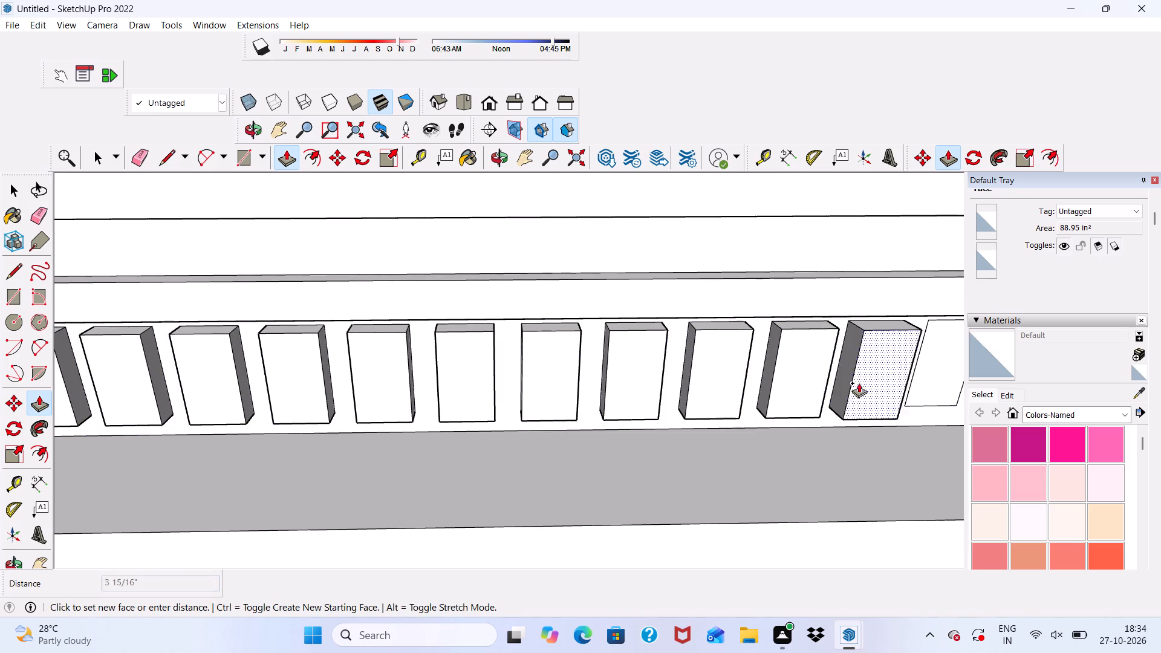
{"action": "scroll", "coordinate": [784, 394], "scroll_direction": "up", "scroll_amount": 3}
{"action": "scroll", "coordinate": [808, 351], "scroll_direction": "up", "scroll_amount": 7}
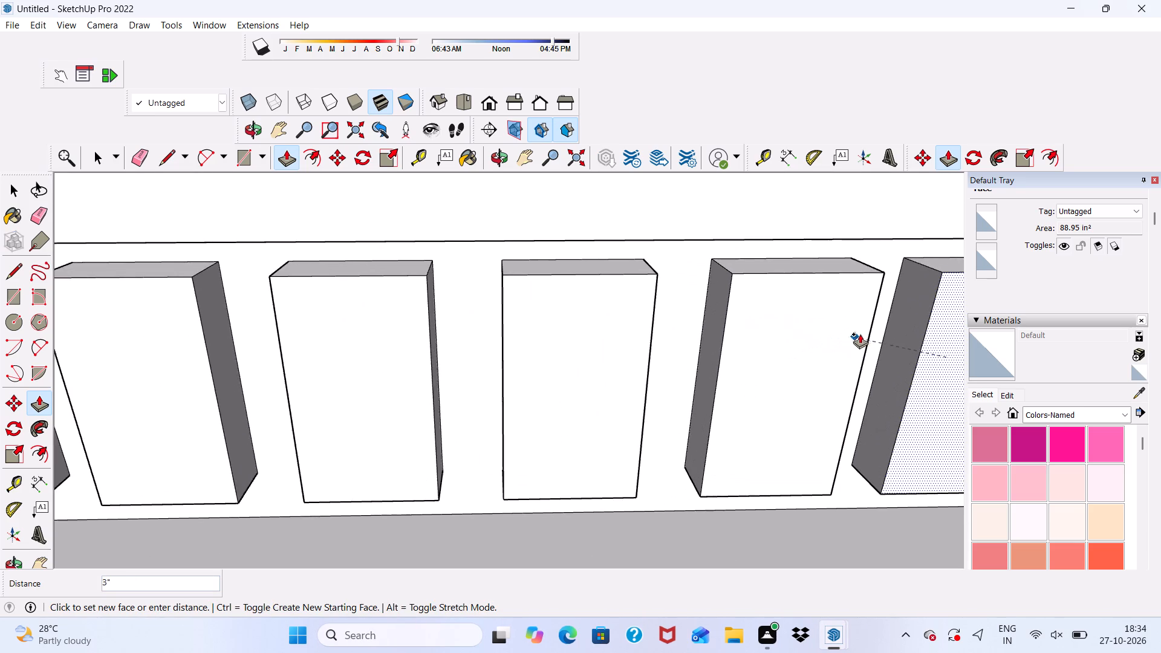
{"action": "scroll", "coordinate": [864, 331], "scroll_direction": "down", "scroll_amount": 1}
{"action": "left_click", "coordinate": [866, 330]}
{"action": "scroll", "coordinate": [732, 337], "scroll_direction": "down", "scroll_amount": 6}
{"action": "scroll", "coordinate": [633, 348], "scroll_direction": "down", "scroll_amount": 6}
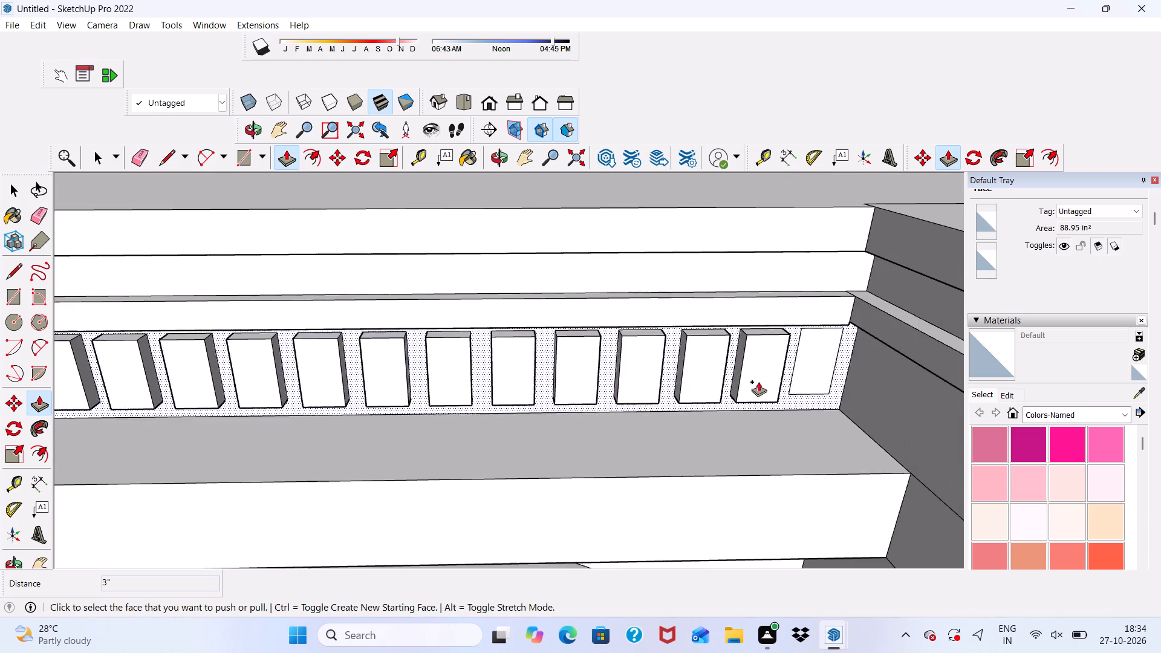
{"action": "scroll", "coordinate": [948, 337], "scroll_direction": "up", "scroll_amount": 9}
{"action": "left_click", "coordinate": [779, 359]}
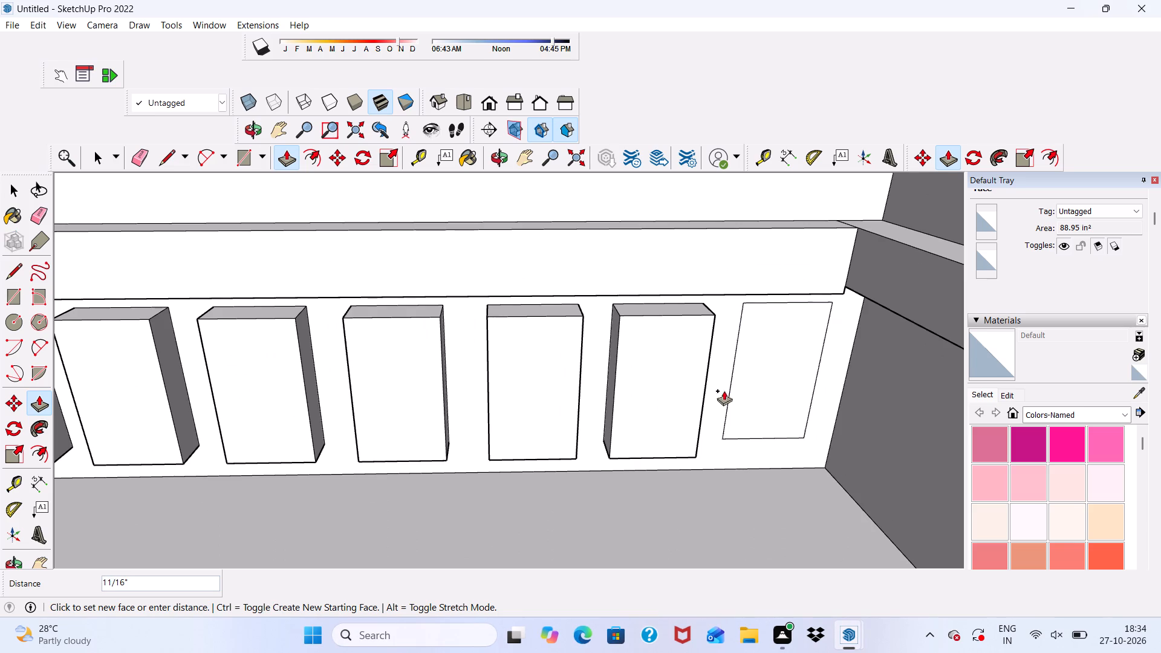
{"action": "scroll", "coordinate": [665, 387], "scroll_direction": "up", "scroll_amount": 4}
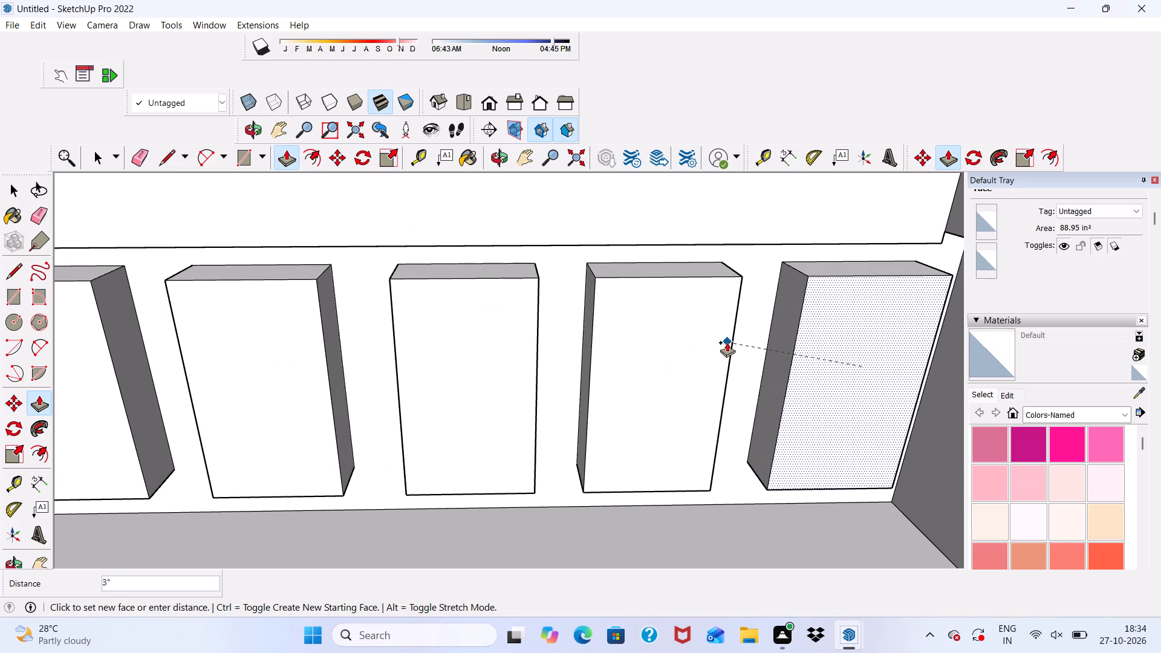
{"action": "left_click", "coordinate": [731, 328]}
{"action": "scroll", "coordinate": [732, 330], "scroll_direction": "down", "scroll_amount": 12}
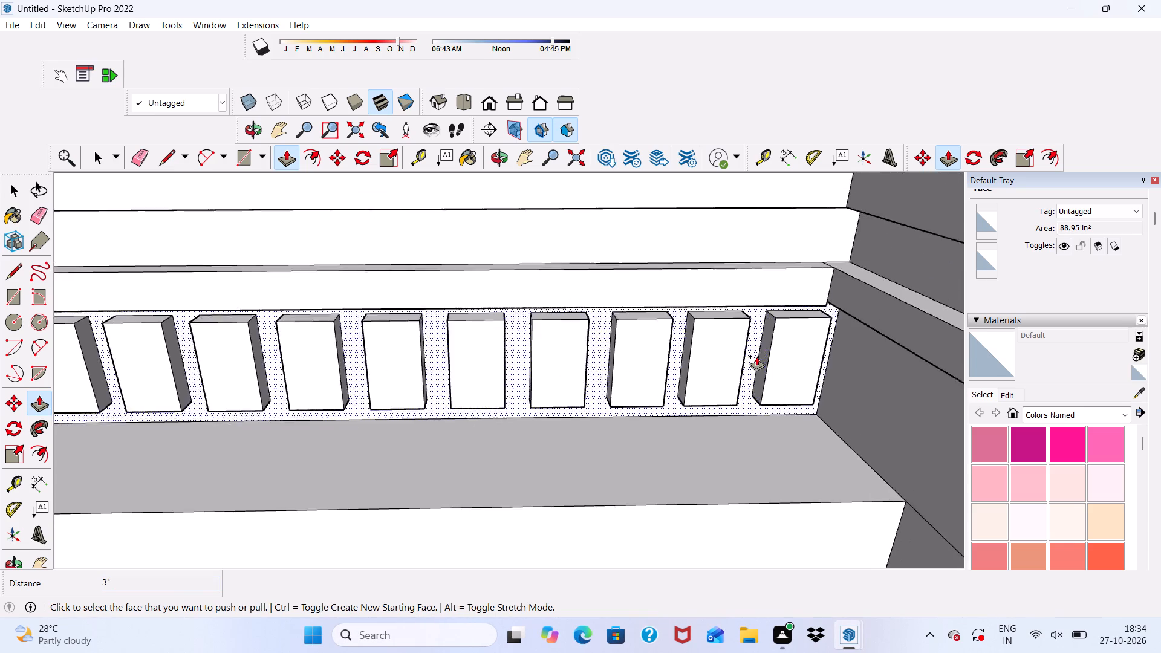
Examine the side bay's frieze blocks, parapet bands and their junction with the projecting central bay from several angles.
{"action": "scroll", "coordinate": [756, 356], "scroll_direction": "down", "scroll_amount": 1}
{"action": "middle_click_drag", "start_coordinate": [756, 356], "coordinate": [671, 293]}
{"action": "key", "text": "space"}
{"action": "scroll", "coordinate": [585, 278], "scroll_direction": "down", "scroll_amount": 6}
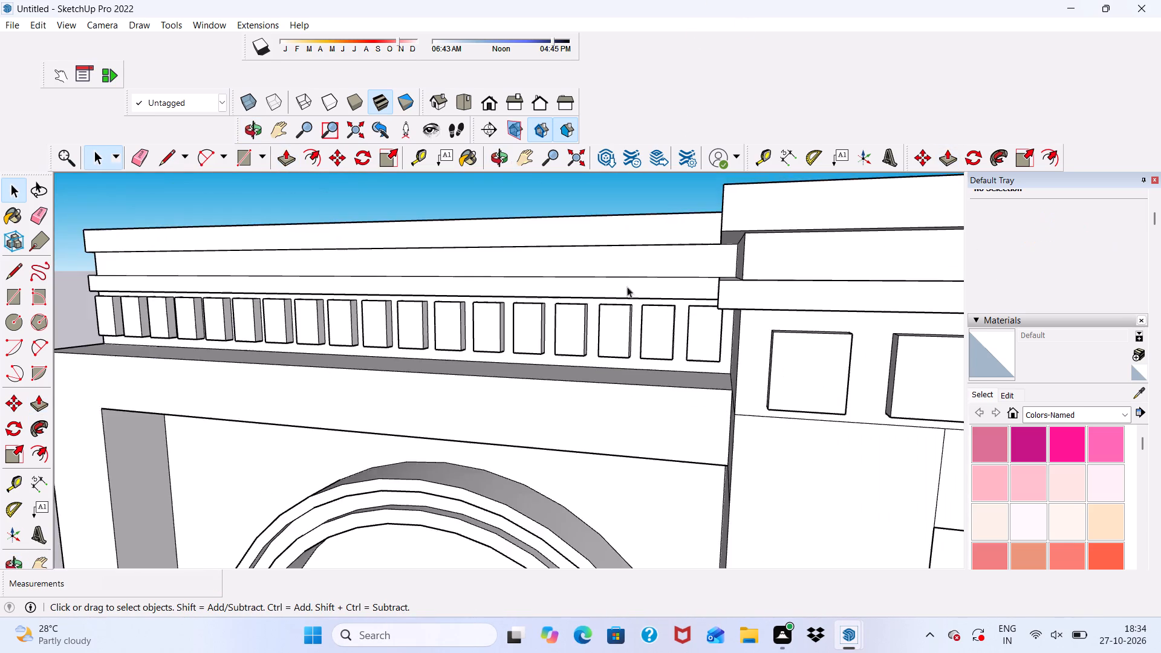
{"action": "scroll", "coordinate": [627, 287], "scroll_direction": "down", "scroll_amount": 6}
{"action": "scroll", "coordinate": [503, 297], "scroll_direction": "down", "scroll_amount": 1}
{"action": "middle_click_drag", "start_coordinate": [275, 314], "coordinate": [434, 380]}
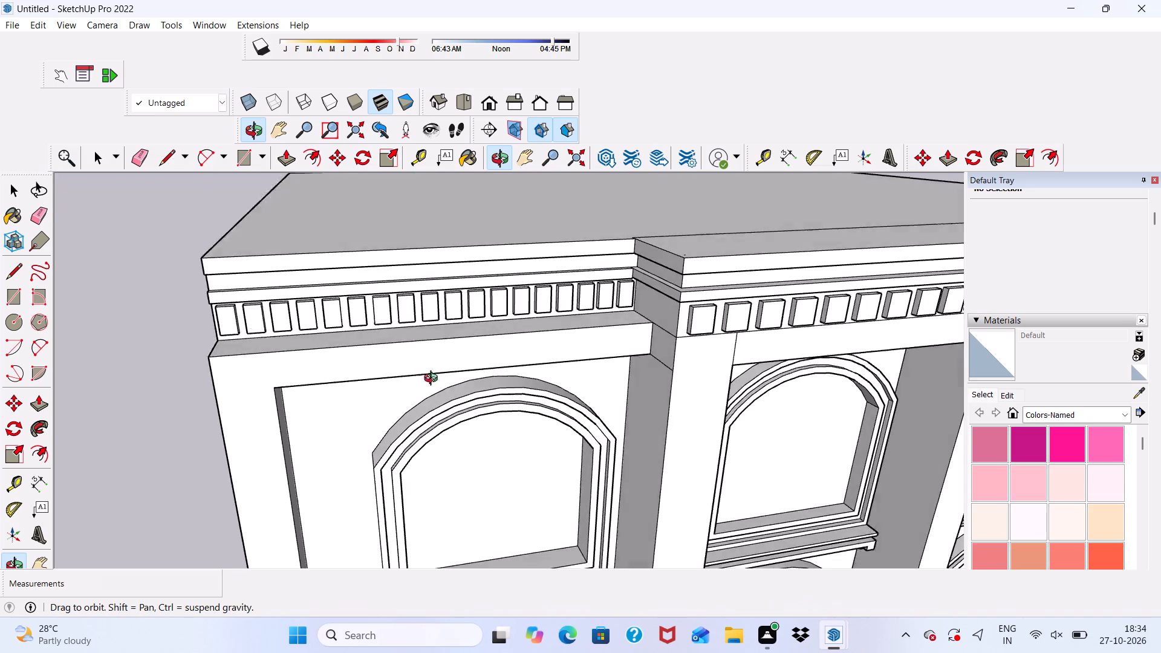
{"action": "middle_click_drag", "start_coordinate": [434, 380], "coordinate": [446, 388]}
{"action": "middle_click_drag", "start_coordinate": [447, 388], "coordinate": [448, 278]}
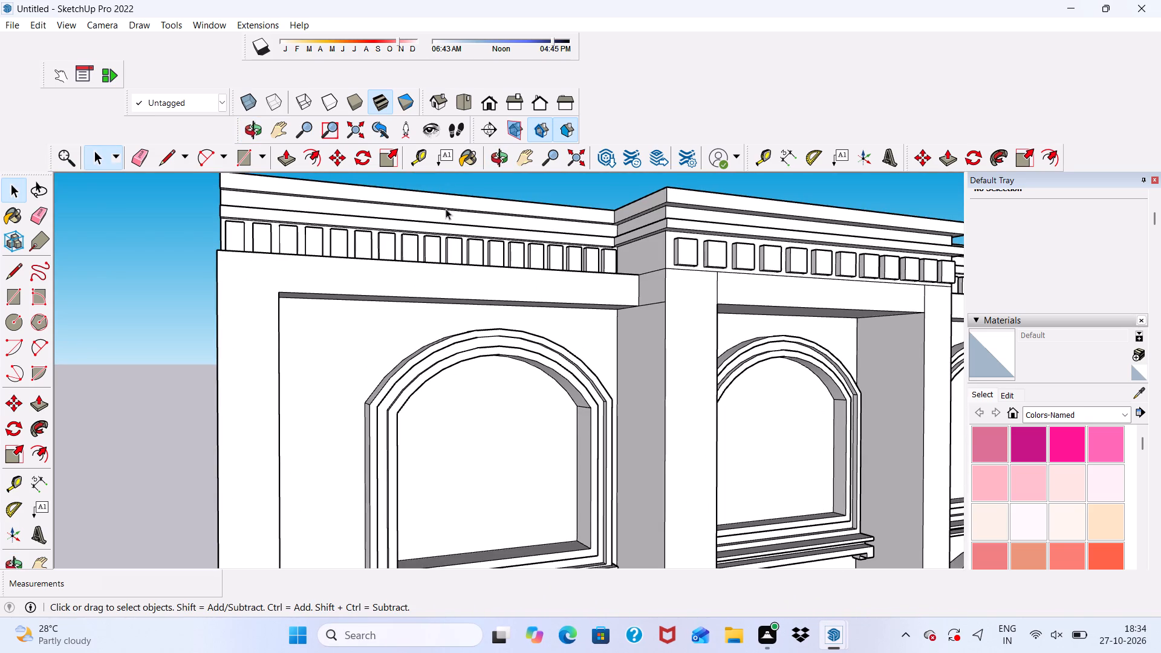
{"action": "scroll", "coordinate": [454, 201], "scroll_direction": "up", "scroll_amount": 1}
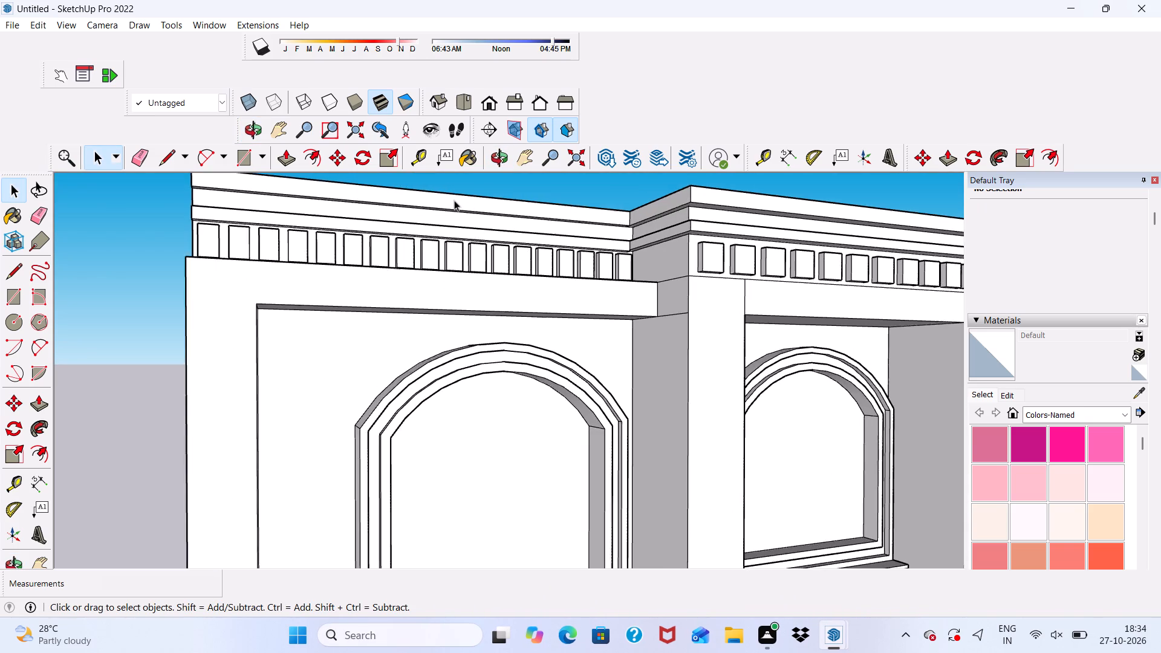
{"action": "scroll", "coordinate": [495, 291], "scroll_direction": "down", "scroll_amount": 4}
{"action": "middle_click_drag", "start_coordinate": [529, 356], "coordinate": [406, 372]}
{"action": "scroll", "coordinate": [476, 322], "scroll_direction": "up", "scroll_amount": 3}
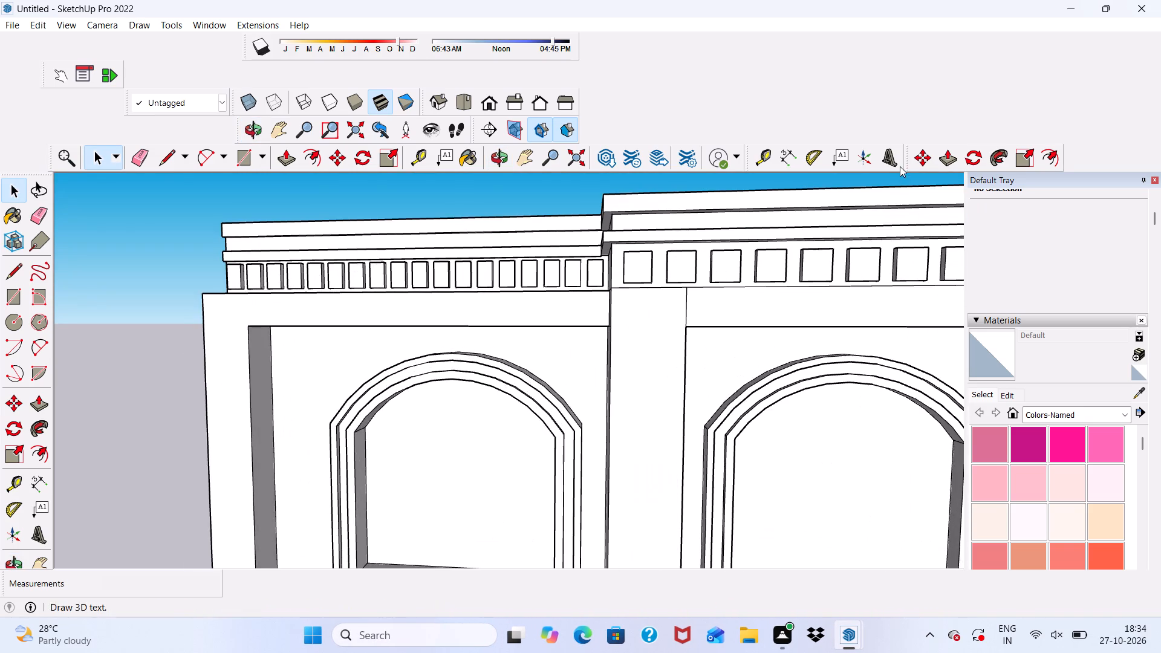
{"action": "scroll", "coordinate": [737, 287], "scroll_direction": "up", "scroll_amount": 6}
{"action": "scroll", "coordinate": [450, 245], "scroll_direction": "down", "scroll_amount": 5}
{"action": "middle_click_drag", "start_coordinate": [496, 255], "coordinate": [546, 246]}
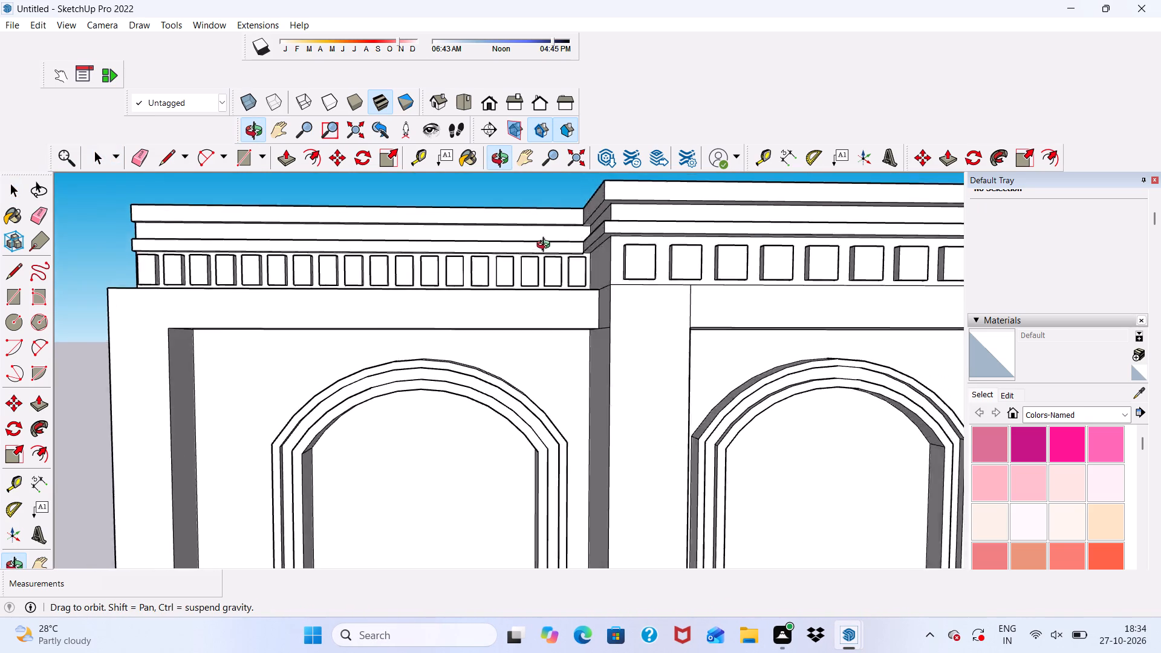
{"action": "middle_click_drag", "start_coordinate": [546, 246], "coordinate": [668, 302]}
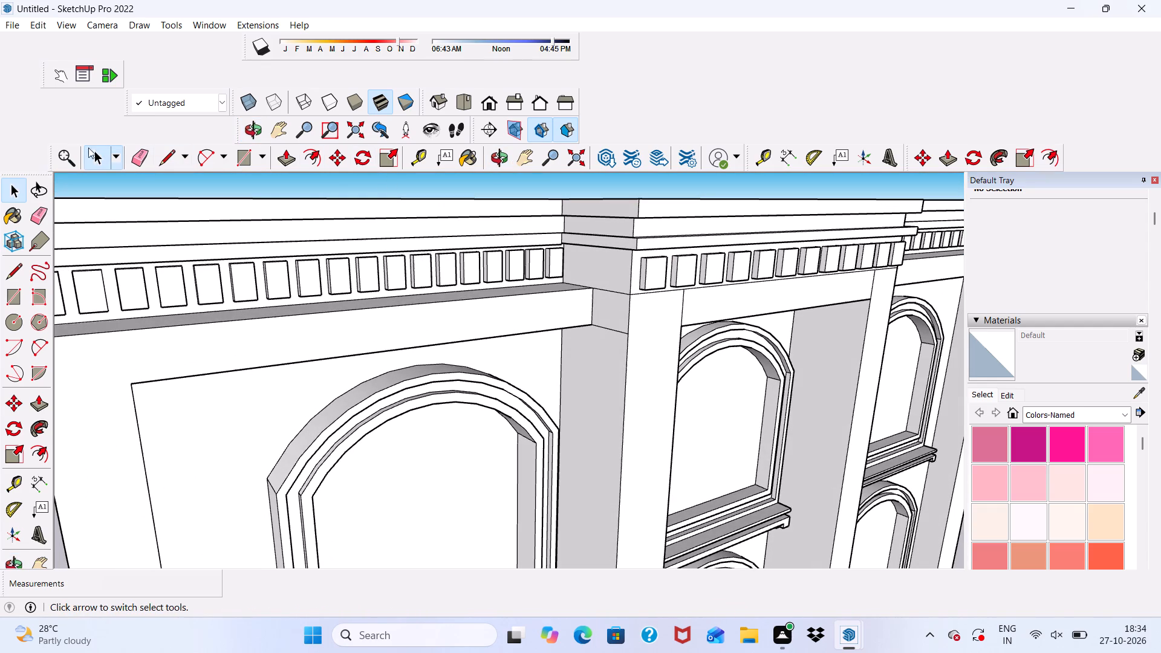
Erase the two stray horizontal edges on the central bay's side return, beside the side bay's projecting band below the frieze.
{"action": "left_click", "coordinate": [141, 161]}
{"action": "scroll", "coordinate": [587, 329], "scroll_direction": "up", "scroll_amount": 10}
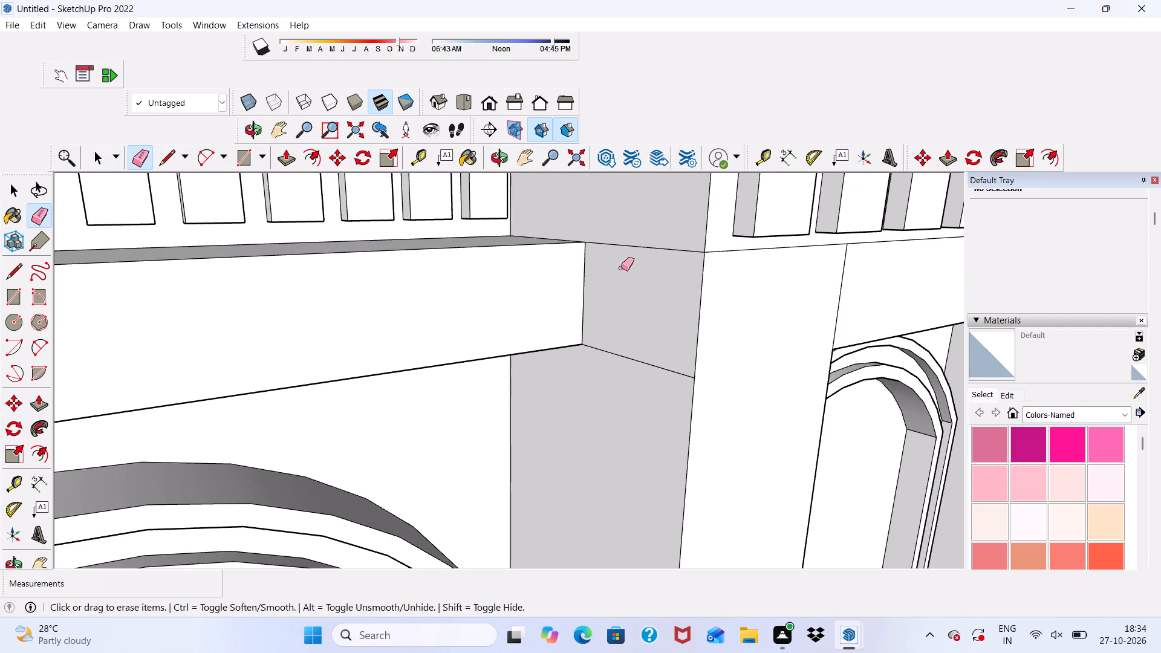
{"action": "left_click_drag", "start_coordinate": [629, 239], "coordinate": [626, 385]}
{"action": "scroll", "coordinate": [641, 346], "scroll_direction": "down", "scroll_amount": 6}
{"action": "scroll", "coordinate": [683, 306], "scroll_direction": "up", "scroll_amount": 3}
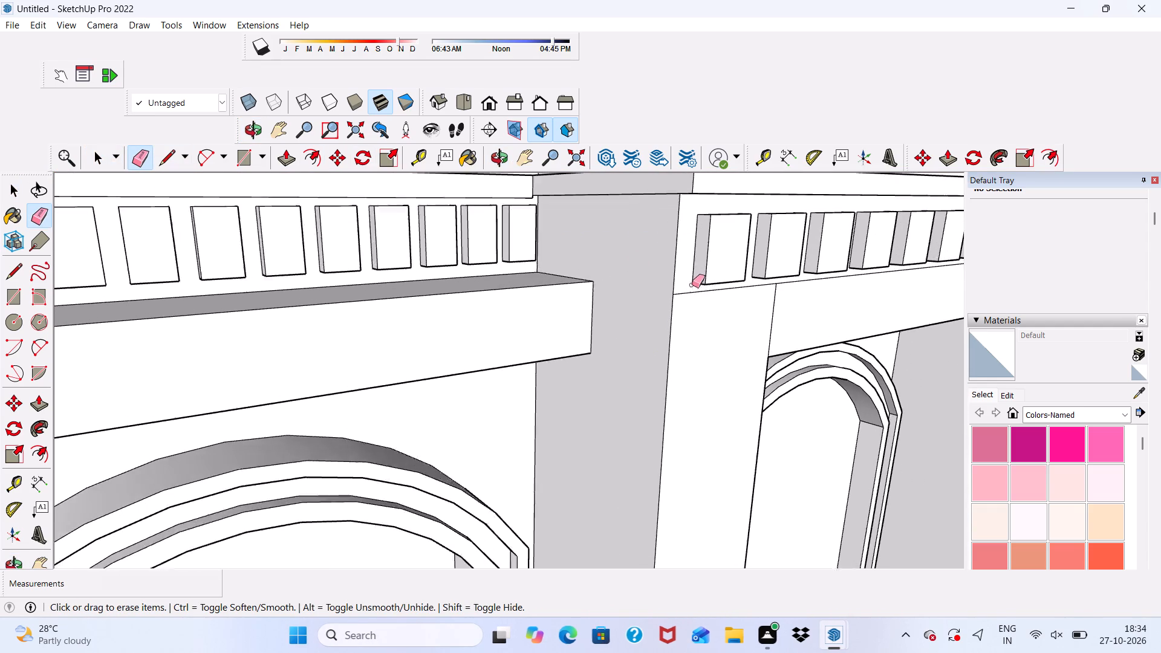
{"action": "scroll", "coordinate": [650, 301], "scroll_direction": "down", "scroll_amount": 9}
{"action": "middle_click_drag", "start_coordinate": [732, 341], "coordinate": [606, 235]}
{"action": "scroll", "coordinate": [606, 235], "scroll_direction": "up", "scroll_amount": 1}
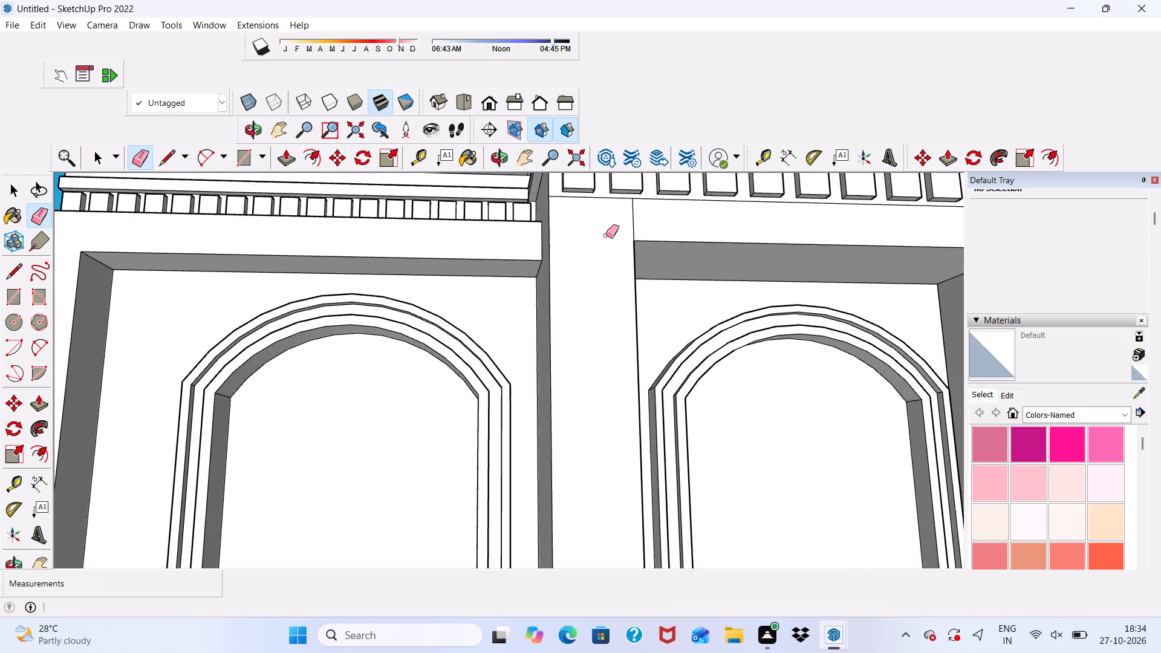
{"action": "scroll", "coordinate": [598, 240], "scroll_direction": "down", "scroll_amount": 11}
{"action": "key", "text": "space"}
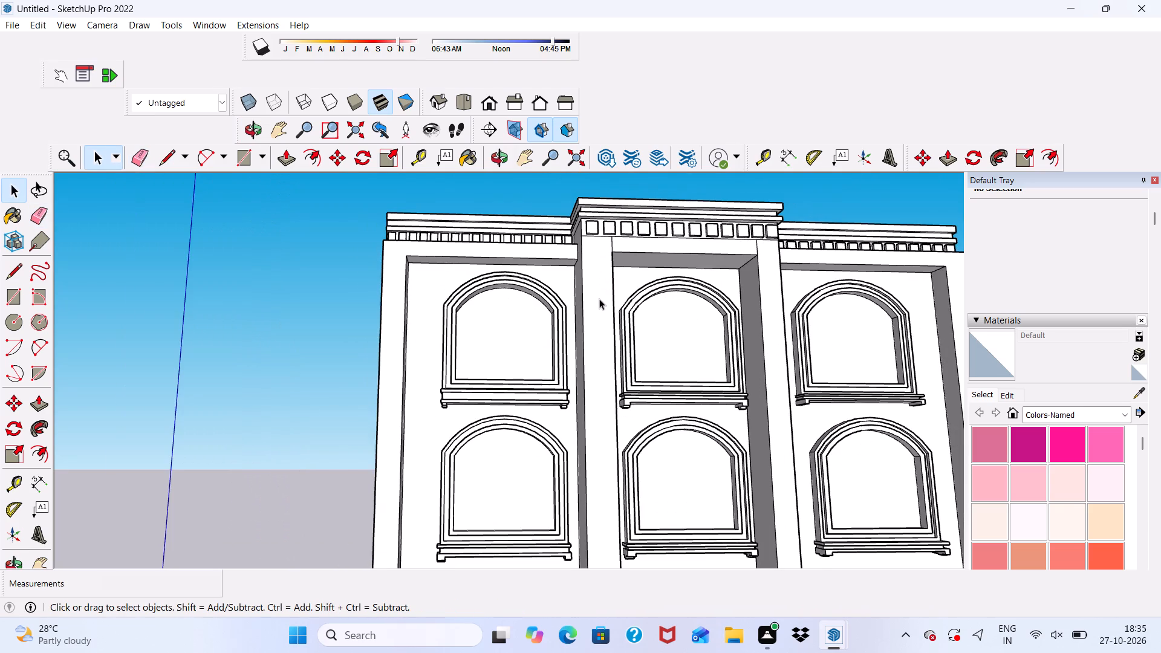
Erase the tiny stray mark on top of the central bay's parapet, beside the junction with the side bay.
{"action": "scroll", "coordinate": [610, 271], "scroll_direction": "down", "scroll_amount": 10}
{"action": "scroll", "coordinate": [620, 273], "scroll_direction": "up", "scroll_amount": 10}
{"action": "middle_click_drag", "start_coordinate": [610, 238], "coordinate": [613, 257]}
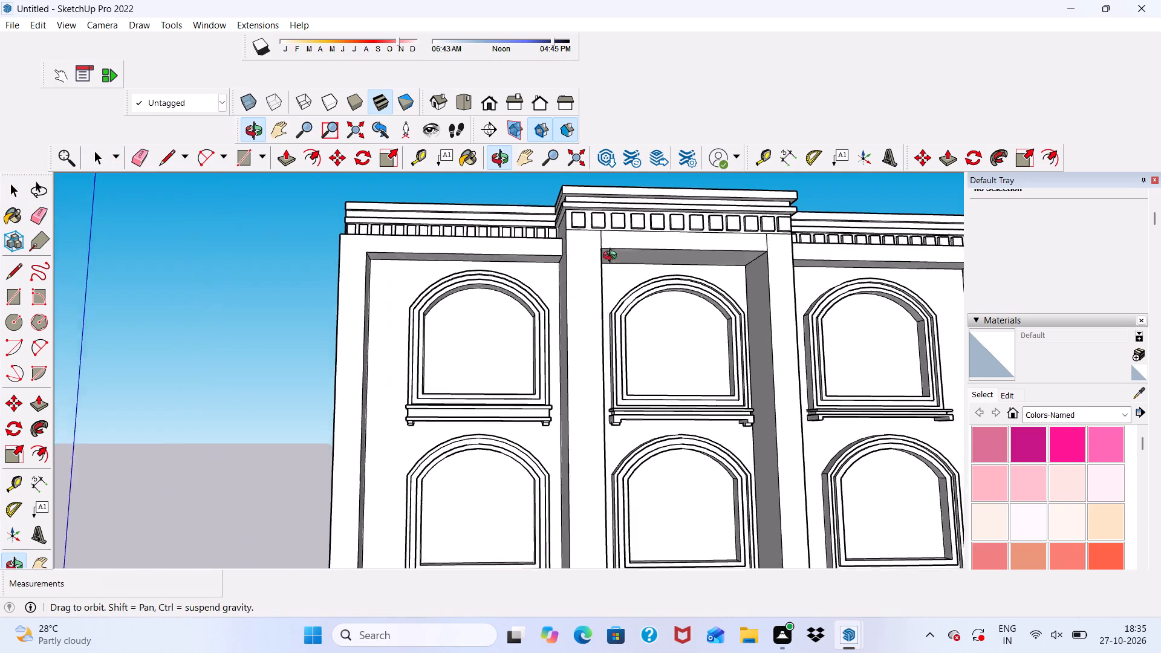
{"action": "middle_click_drag", "start_coordinate": [613, 257], "coordinate": [583, 397]}
{"action": "scroll", "coordinate": [574, 207], "scroll_direction": "up", "scroll_amount": 5}
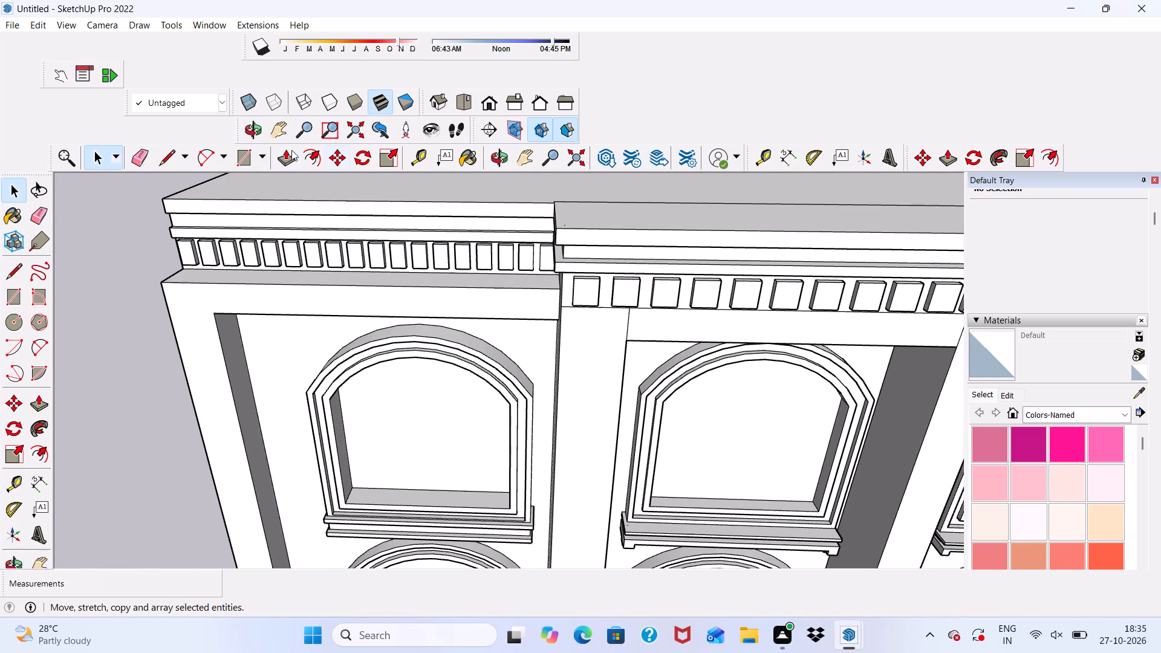
{"action": "left_click", "coordinate": [138, 149]}
{"action": "scroll", "coordinate": [570, 190], "scroll_direction": "up", "scroll_amount": 4}
{"action": "scroll", "coordinate": [570, 190], "scroll_direction": "down", "scroll_amount": 2}
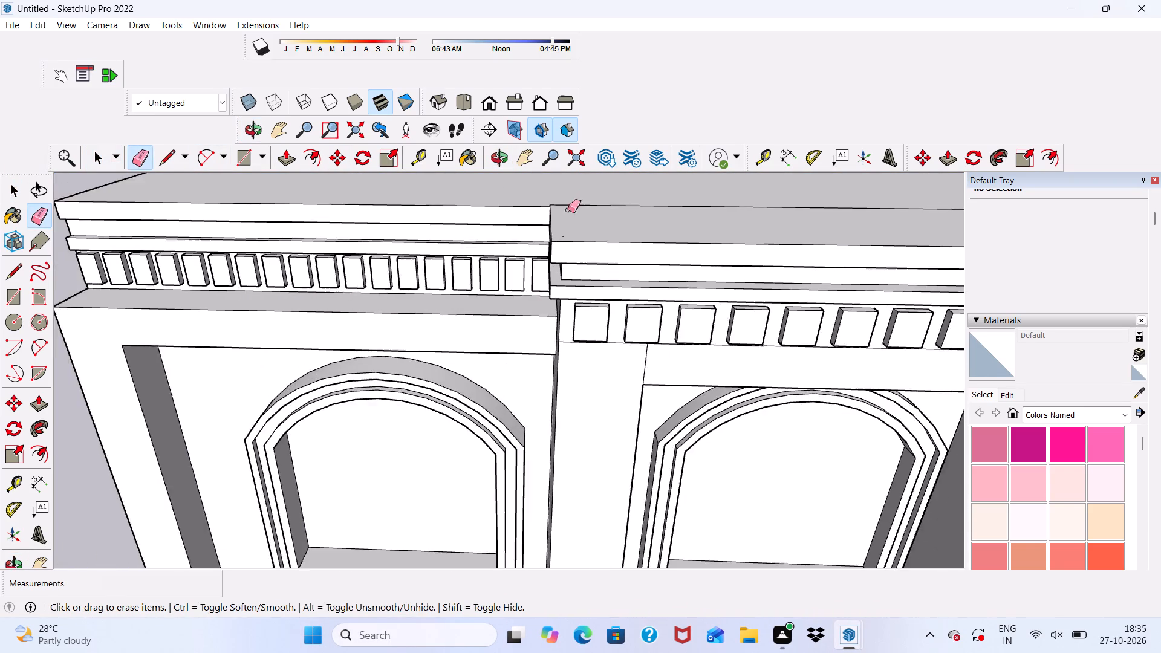
{"action": "scroll", "coordinate": [568, 210], "scroll_direction": "down", "scroll_amount": 1}
{"action": "scroll", "coordinate": [564, 239], "scroll_direction": "up", "scroll_amount": 6}
{"action": "left_click_drag", "start_coordinate": [563, 224], "coordinate": [562, 229]}
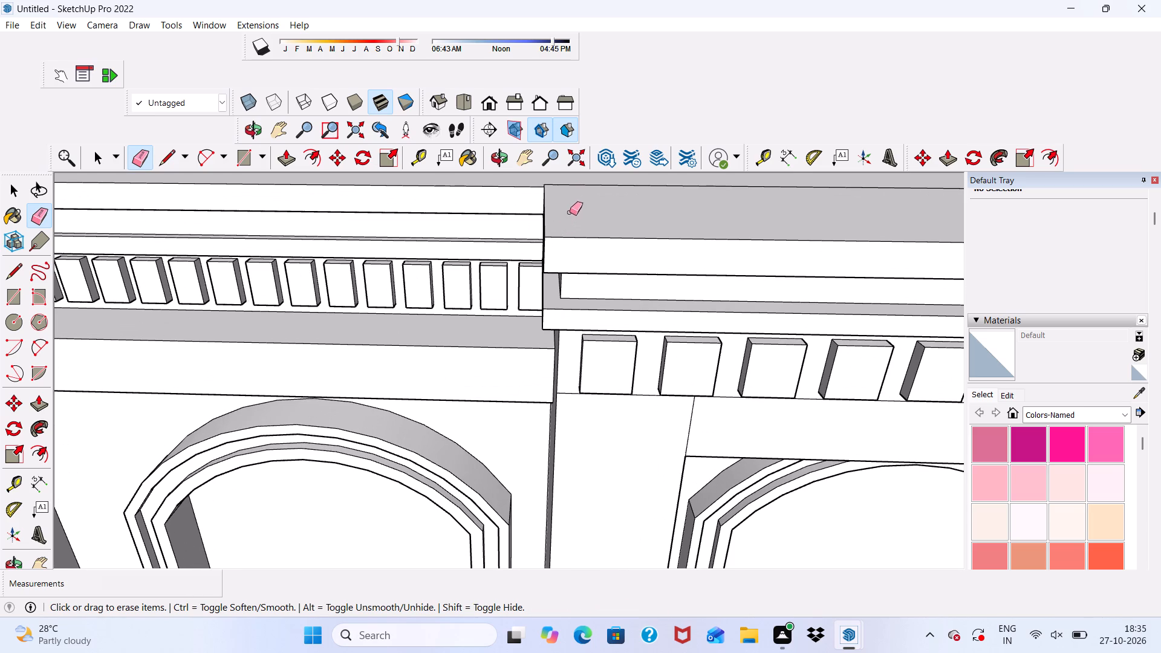
{"action": "scroll", "coordinate": [570, 215], "scroll_direction": "down", "scroll_amount": 10}
{"action": "middle_click_drag", "start_coordinate": [594, 302], "coordinate": [655, 241]}
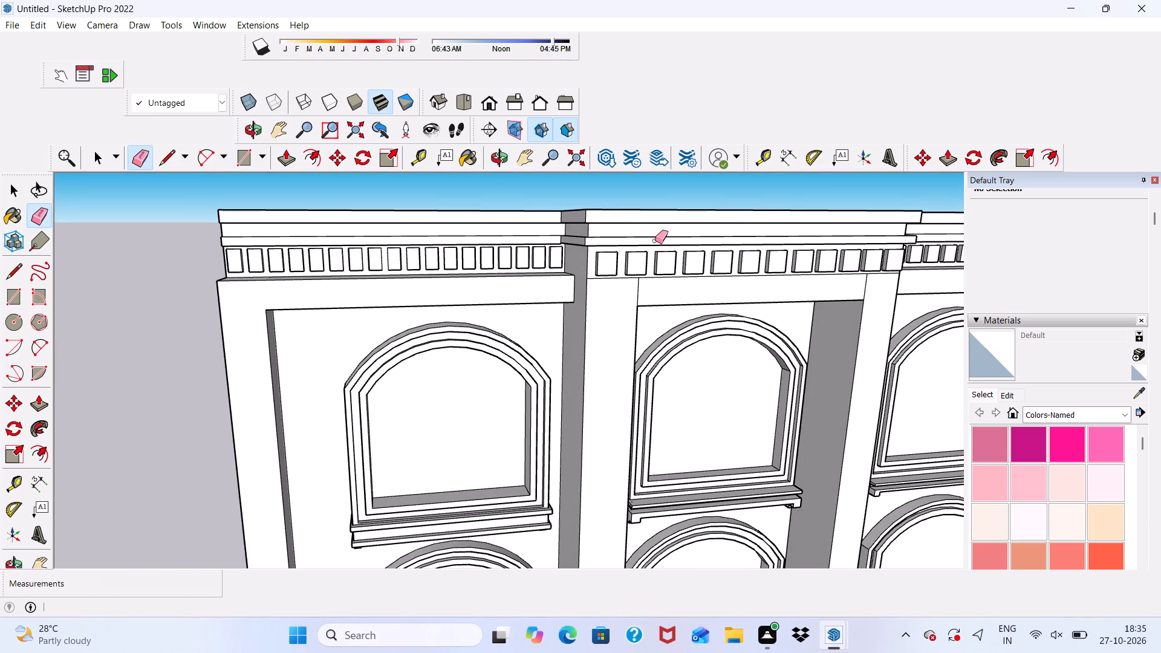
{"action": "key", "text": "space"}
Examine the whole facade and its window rows and sills from several angles.
{"action": "scroll", "coordinate": [657, 235], "scroll_direction": "down", "scroll_amount": 10}
{"action": "middle_click_drag", "start_coordinate": [680, 337], "coordinate": [731, 258]}
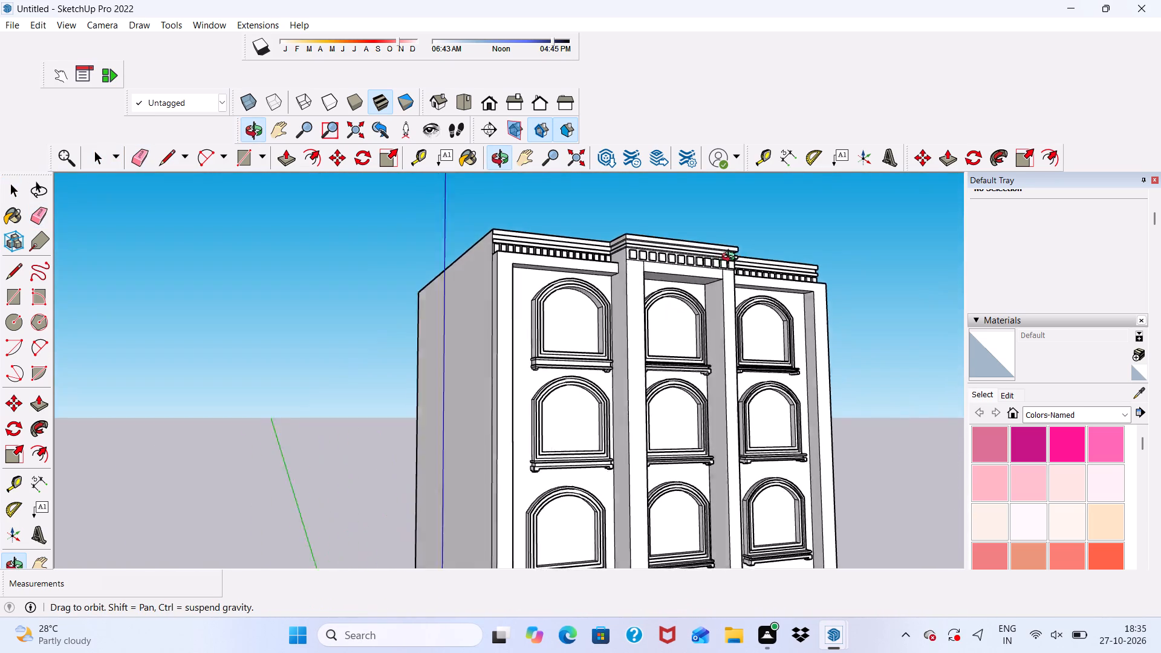
{"action": "middle_click_drag", "start_coordinate": [731, 258], "coordinate": [607, 344]}
{"action": "scroll", "coordinate": [618, 306], "scroll_direction": "up", "scroll_amount": 2}
{"action": "scroll", "coordinate": [656, 244], "scroll_direction": "down", "scroll_amount": 7}
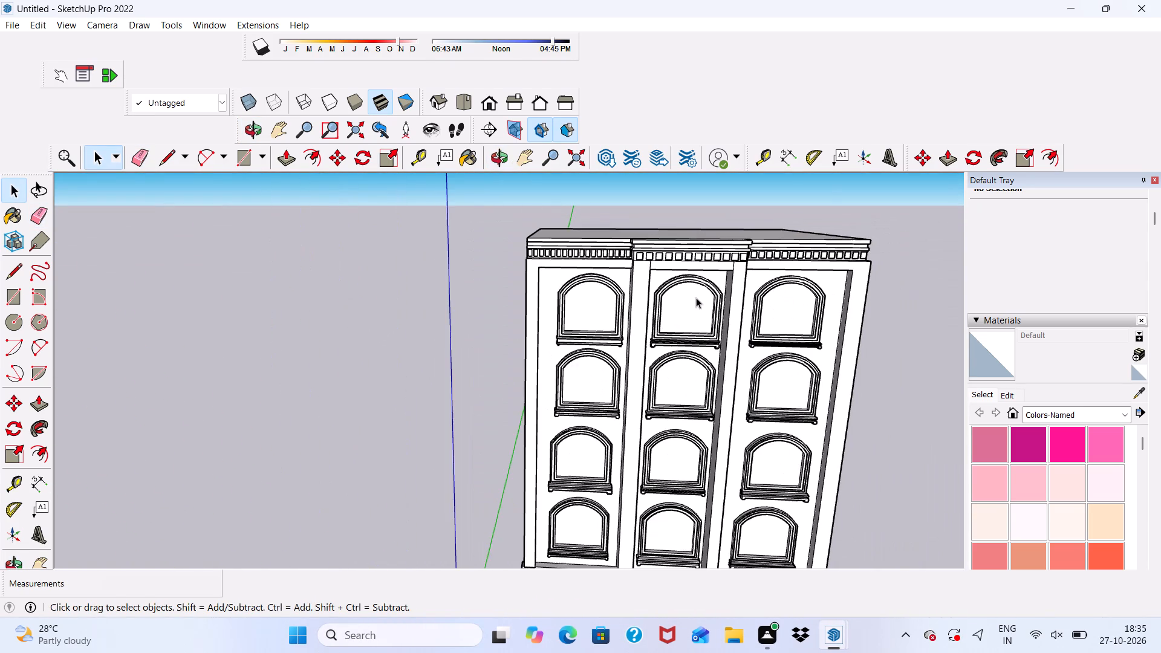
{"action": "scroll", "coordinate": [694, 415], "scroll_direction": "up", "scroll_amount": 7}
{"action": "scroll", "coordinate": [709, 348], "scroll_direction": "up", "scroll_amount": 4}
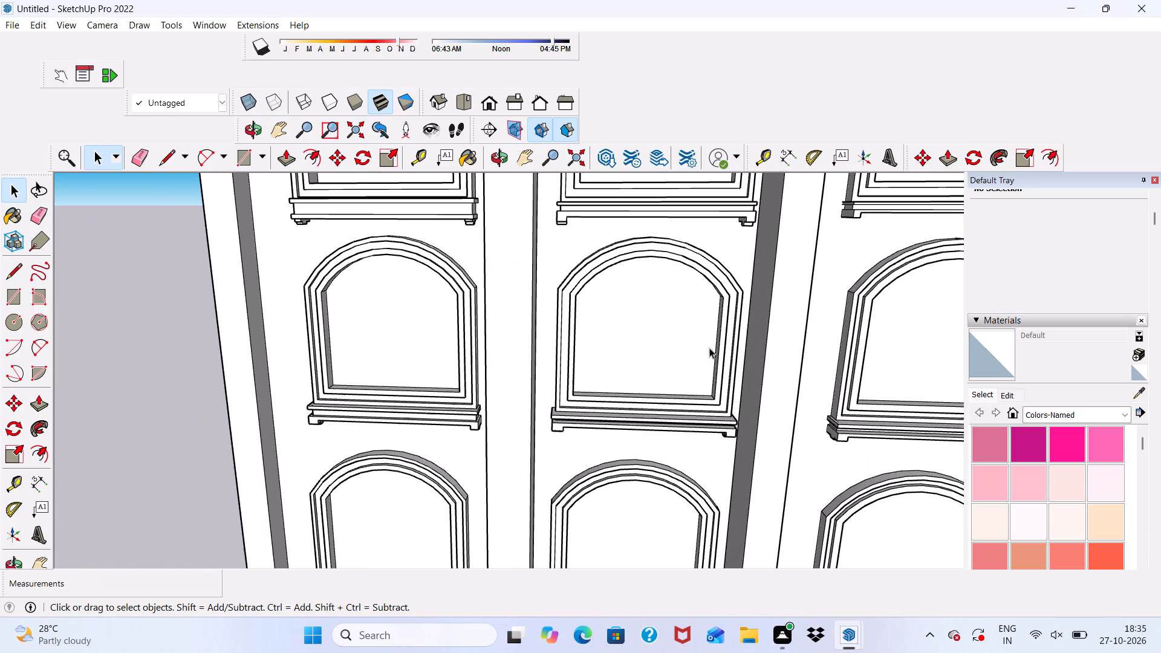
{"action": "scroll", "coordinate": [720, 324], "scroll_direction": "down", "scroll_amount": 3}
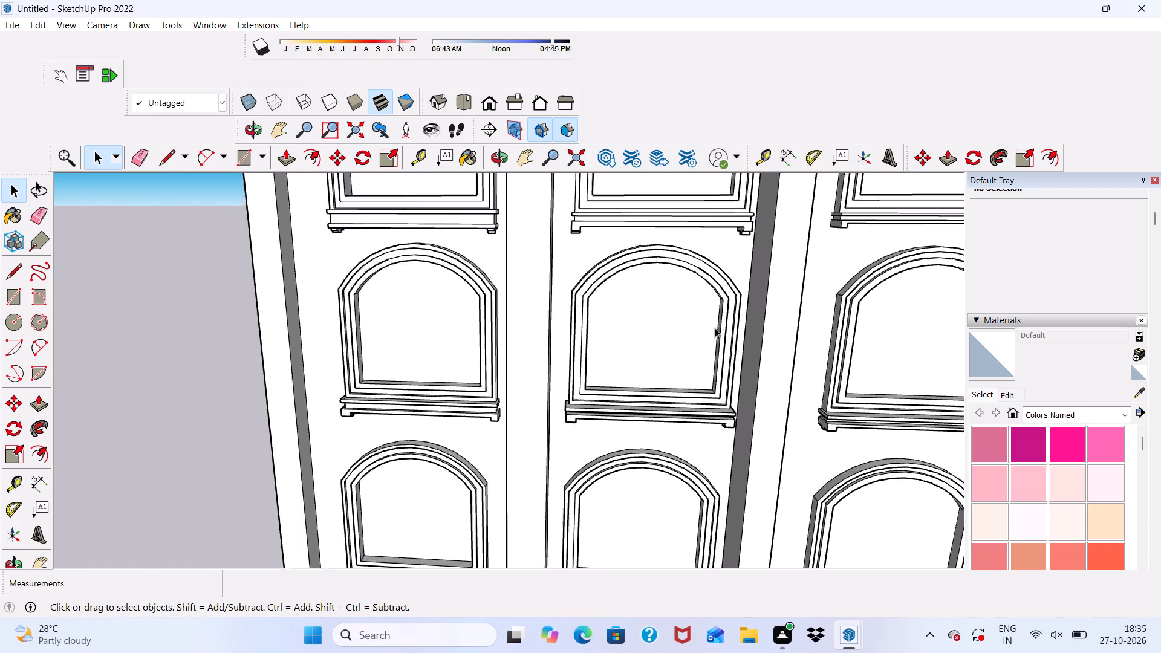
{"action": "scroll", "coordinate": [715, 328], "scroll_direction": "down", "scroll_amount": 1}
{"action": "scroll", "coordinate": [646, 325], "scroll_direction": "down", "scroll_amount": 5}
{"action": "scroll", "coordinate": [763, 407], "scroll_direction": "down", "scroll_amount": 1}
{"action": "scroll", "coordinate": [278, 2], "scroll_direction": "down", "scroll_amount": 4}
{"action": "scroll", "coordinate": [430, 340], "scroll_direction": "up", "scroll_amount": 6}
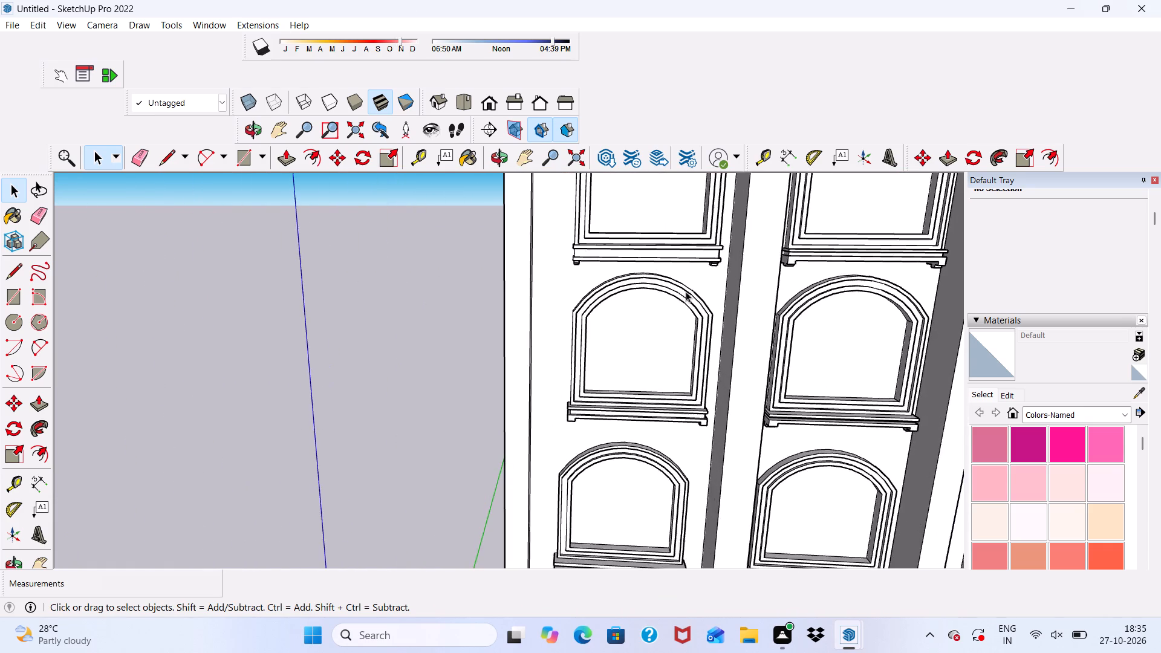
Draw a circle of about 1 3/8" radius on top of the central bay window's sill, near its end and front edge.
{"action": "scroll", "coordinate": [686, 291], "scroll_direction": "up", "scroll_amount": 5}
{"action": "scroll", "coordinate": [856, 264], "scroll_direction": "down", "scroll_amount": 2}
{"action": "scroll", "coordinate": [804, 259], "scroll_direction": "up", "scroll_amount": 4}
{"action": "middle_click_drag", "start_coordinate": [804, 259], "coordinate": [761, 385]}
{"action": "scroll", "coordinate": [792, 297], "scroll_direction": "up", "scroll_amount": 4}
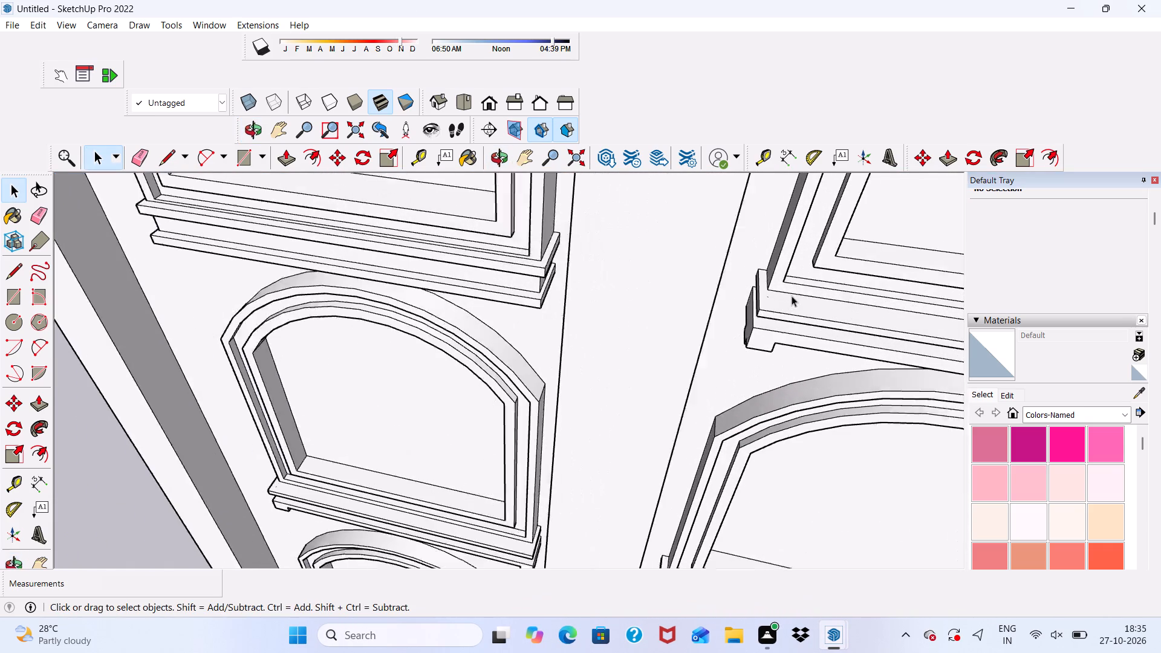
{"action": "scroll", "coordinate": [792, 296], "scroll_direction": "up", "scroll_amount": 5}
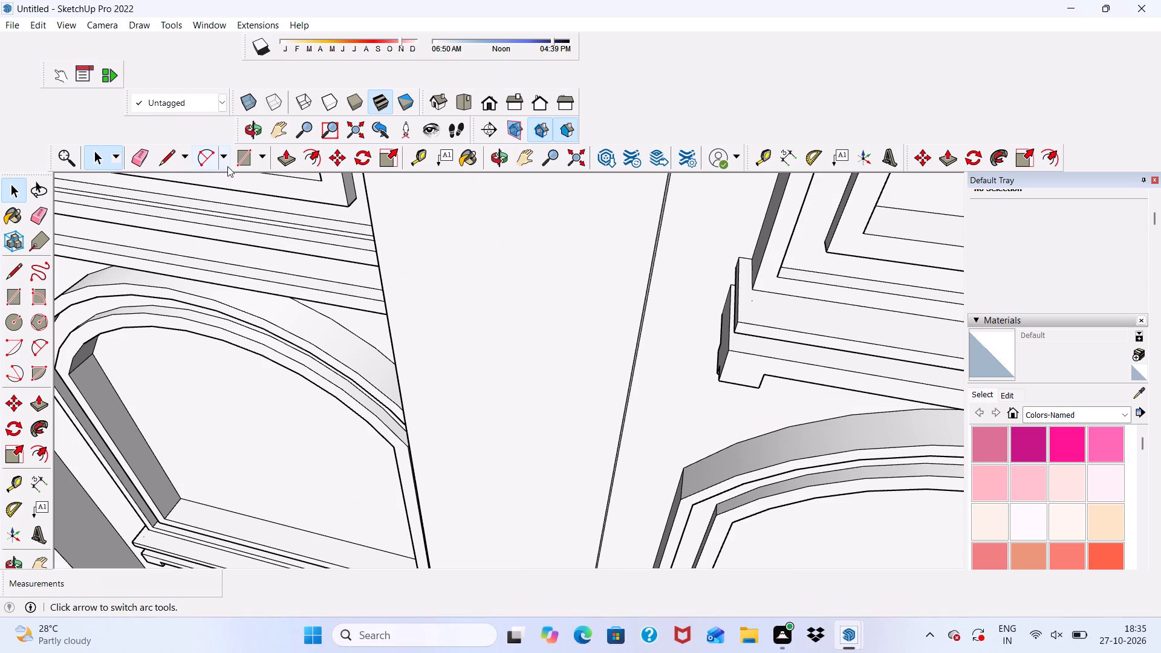
{"action": "left_click", "coordinate": [245, 155]}
{"action": "scroll", "coordinate": [726, 298], "scroll_direction": "up", "scroll_amount": 3}
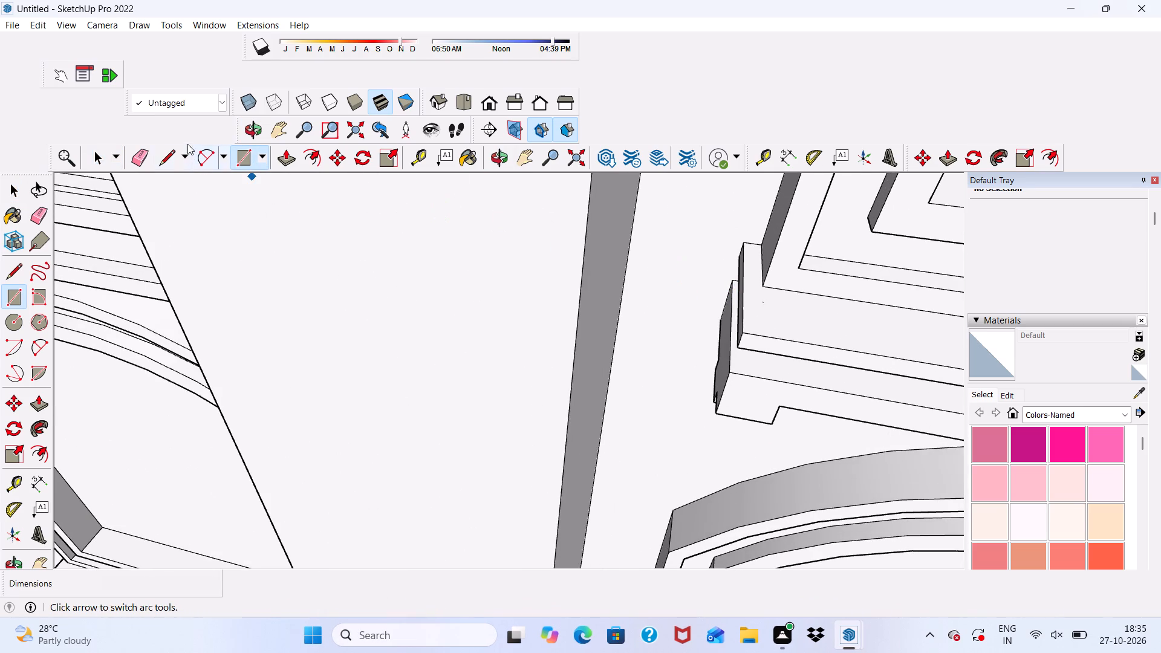
{"action": "left_click", "coordinate": [11, 316]}
{"action": "scroll", "coordinate": [131, 291], "scroll_direction": "down", "scroll_amount": 2}
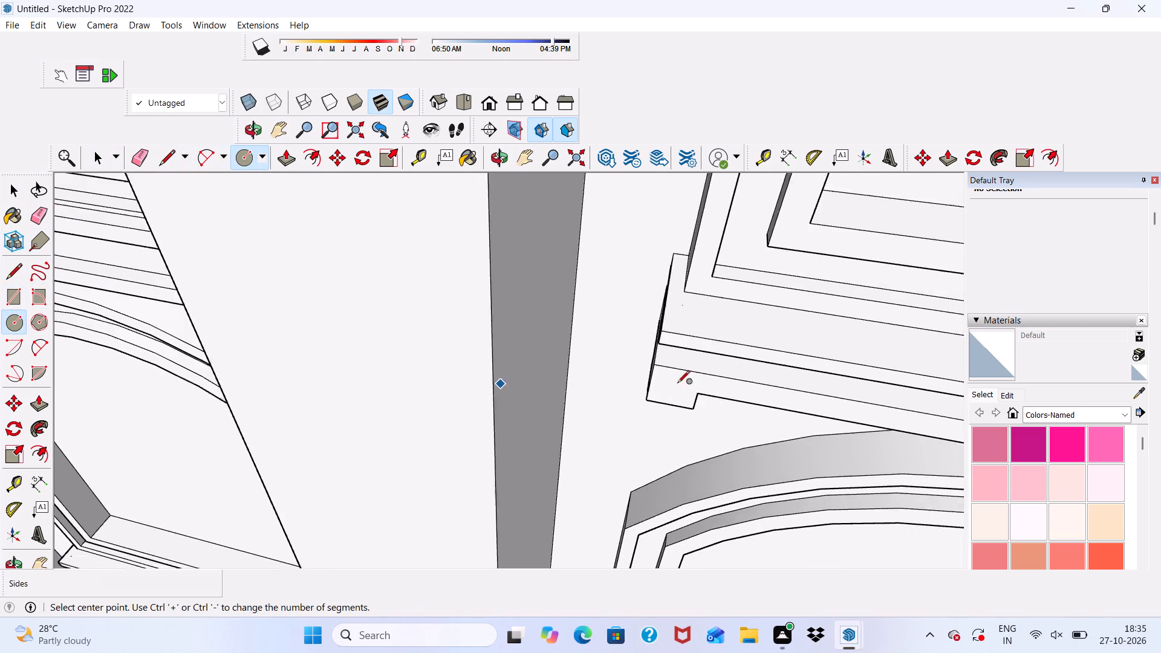
{"action": "scroll", "coordinate": [677, 384], "scroll_direction": "down", "scroll_amount": 1}
{"action": "scroll", "coordinate": [778, 383], "scroll_direction": "up", "scroll_amount": 3}
{"action": "scroll", "coordinate": [632, 313], "scroll_direction": "up", "scroll_amount": 3}
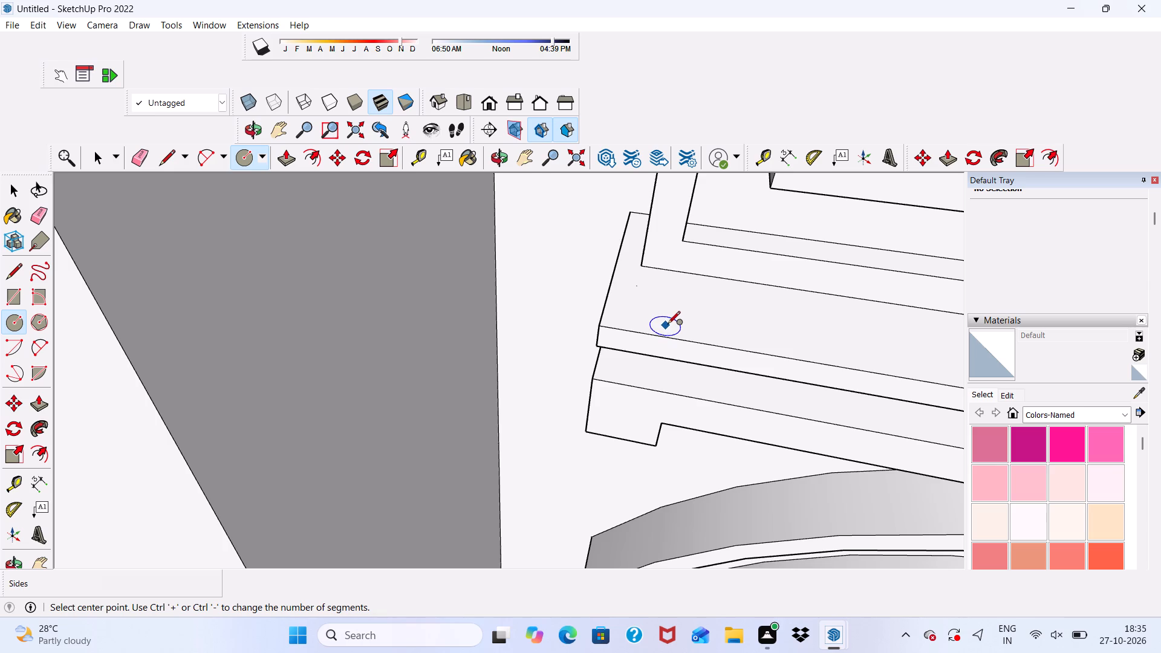
{"action": "scroll", "coordinate": [659, 334], "scroll_direction": "down", "scroll_amount": 4}
{"action": "scroll", "coordinate": [657, 337], "scroll_direction": "up", "scroll_amount": 3}
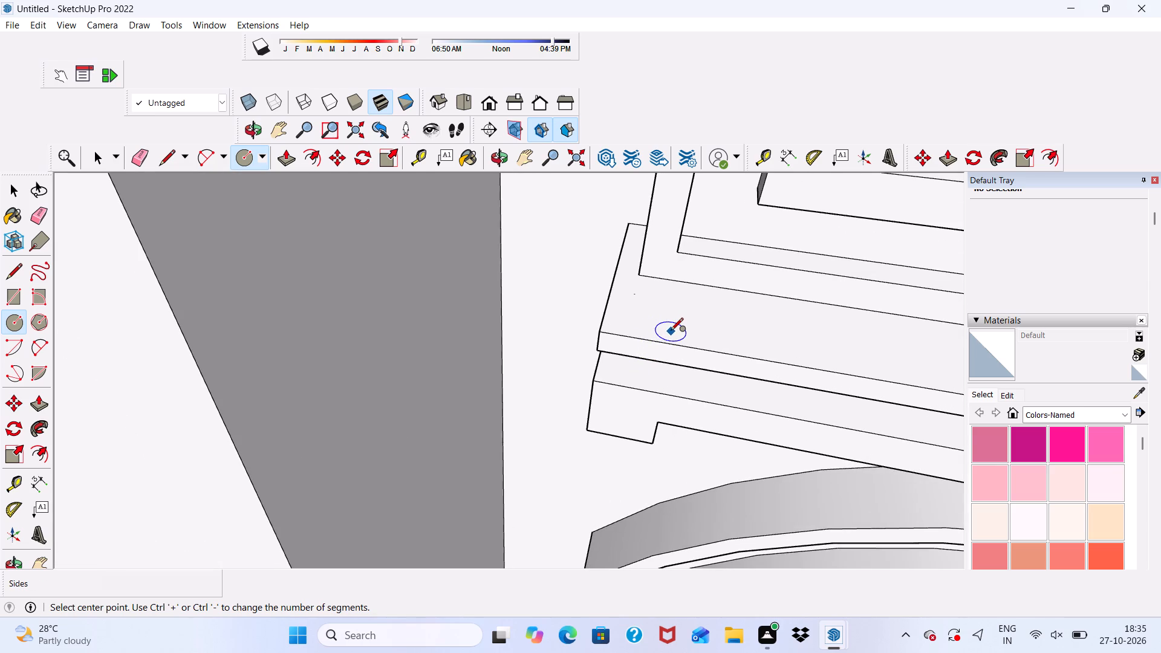
{"action": "left_click", "coordinate": [671, 331]}
{"action": "scroll", "coordinate": [676, 322], "scroll_direction": "up", "scroll_amount": 2}
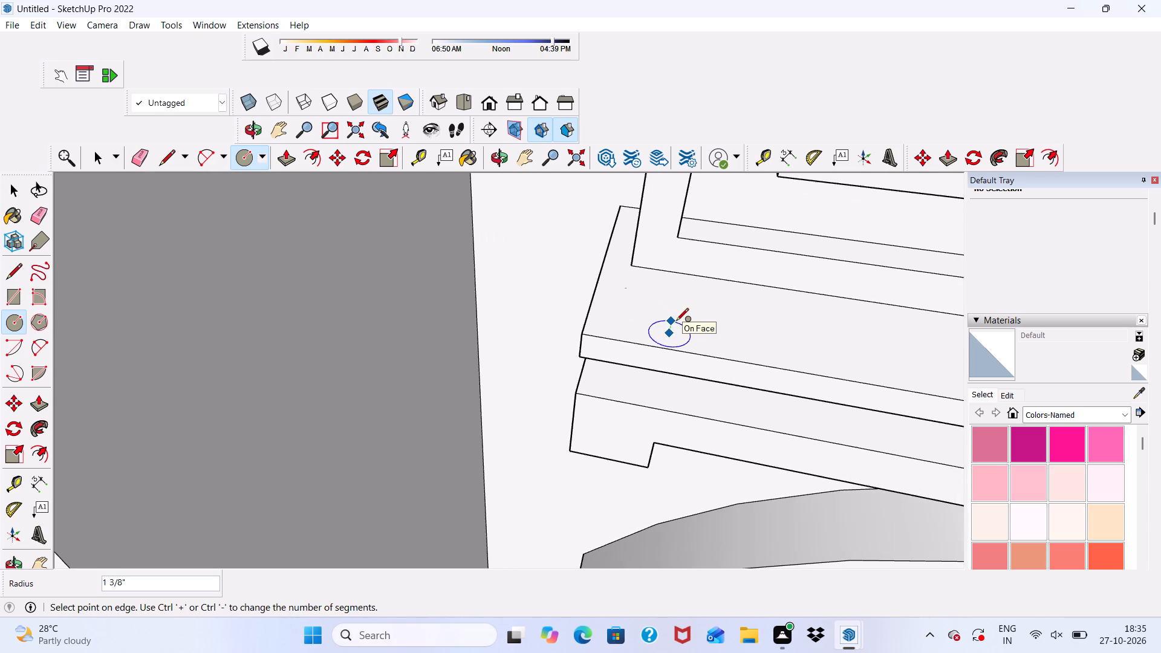
{"action": "left_click", "coordinate": [676, 322]}
{"action": "scroll", "coordinate": [611, 319], "scroll_direction": "down", "scroll_amount": 5}
{"action": "scroll", "coordinate": [680, 352], "scroll_direction": "up", "scroll_amount": 4}
{"action": "key", "text": "space"}
{"action": "scroll", "coordinate": [662, 340], "scroll_direction": "down", "scroll_amount": 1}
{"action": "scroll", "coordinate": [651, 333], "scroll_direction": "up", "scroll_amount": 1}
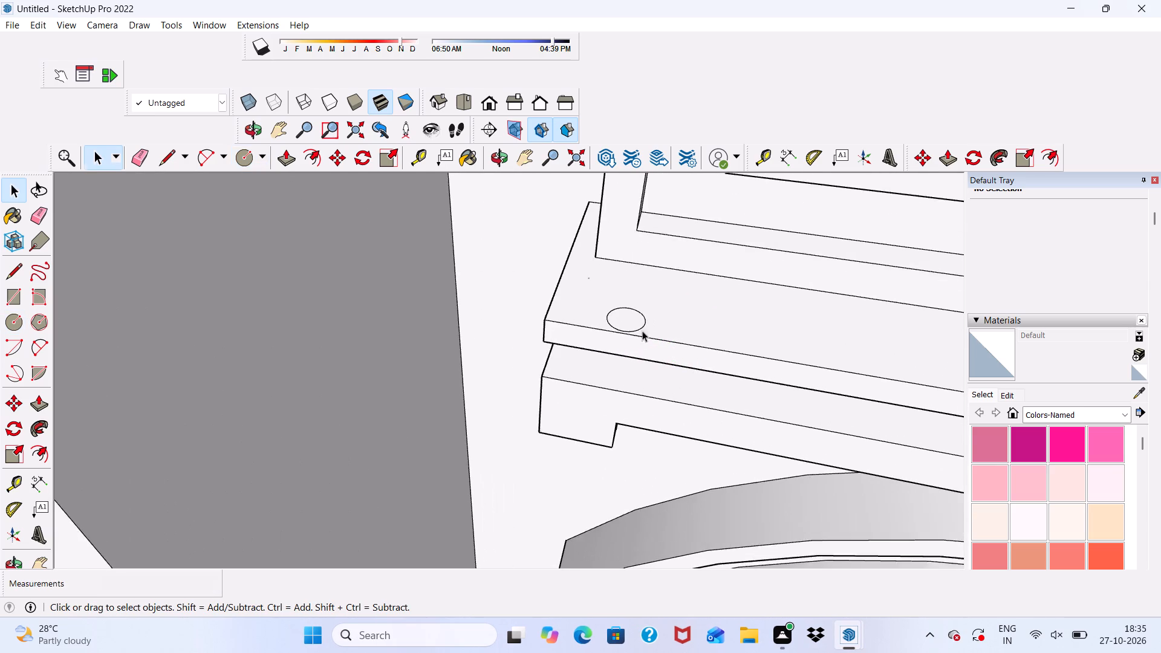
Copy the circle about 4" along the sill and repeat the copy as an array of 10.
{"action": "scroll", "coordinate": [642, 331], "scroll_direction": "up", "scroll_amount": 2}
{"action": "double_click", "coordinate": [632, 323]}
{"action": "left_click", "coordinate": [333, 158]}
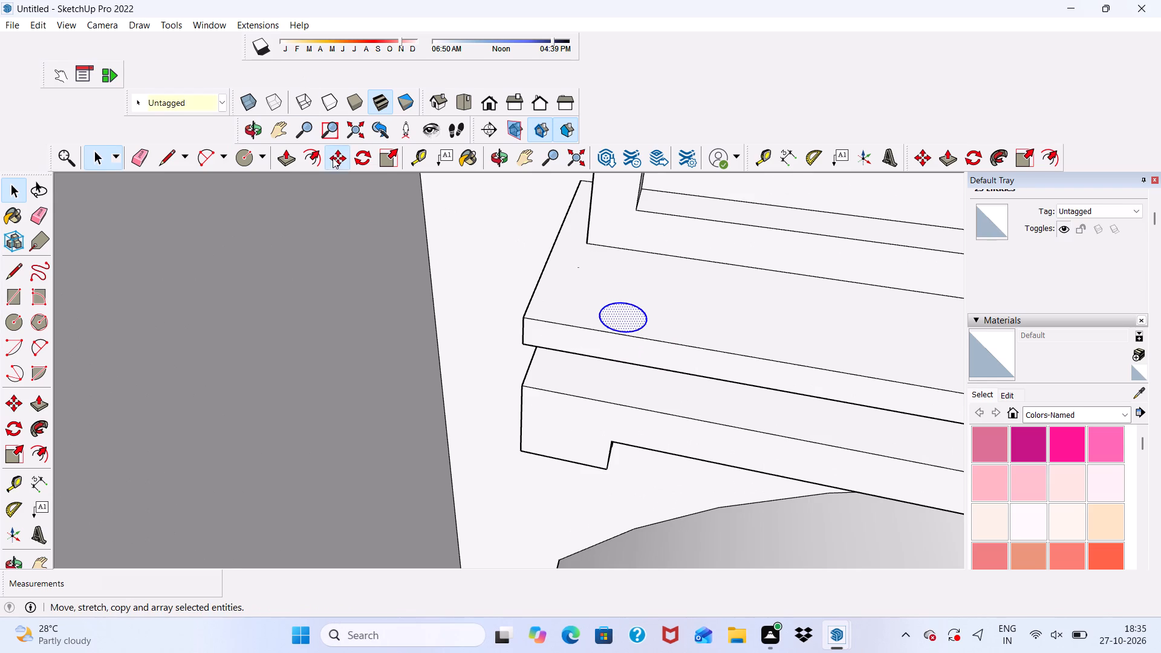
{"action": "left_click", "coordinate": [614, 318]}
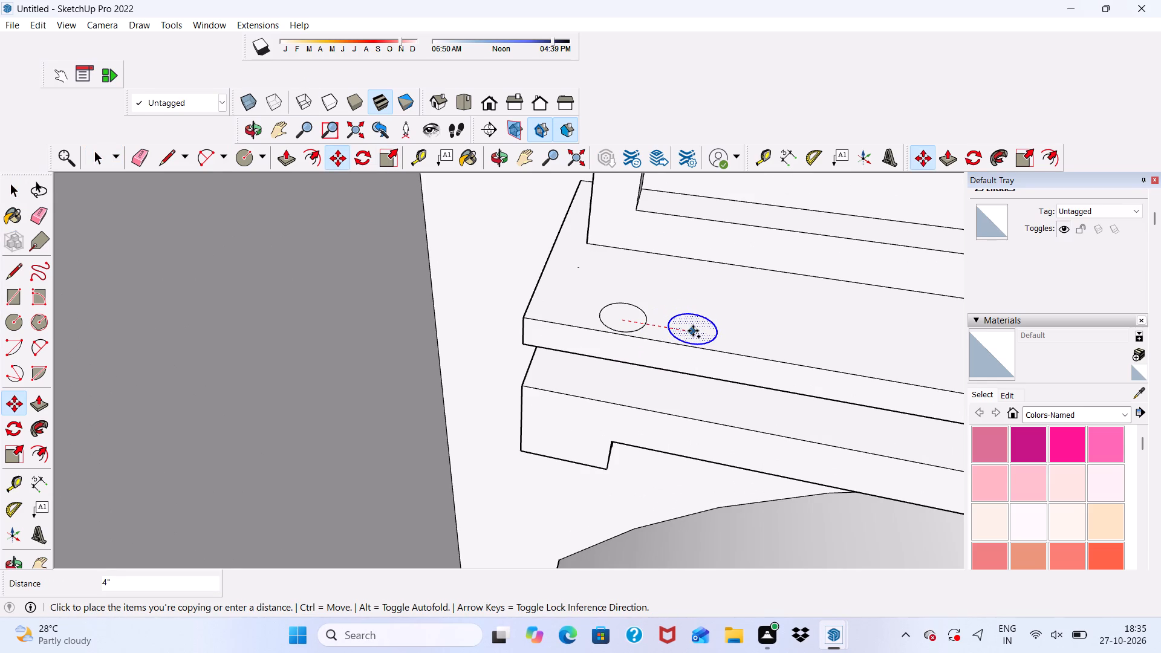
{"action": "left_click", "coordinate": [693, 331]}
{"action": "scroll", "coordinate": [655, 314], "scroll_direction": "down", "scroll_amount": 10}
{"action": "middle_click_drag", "start_coordinate": [691, 340], "coordinate": [721, 282]}
{"action": "scroll", "coordinate": [718, 283], "scroll_direction": "down", "scroll_amount": 1}
{"action": "scroll", "coordinate": [732, 331], "scroll_direction": "up", "scroll_amount": 1}
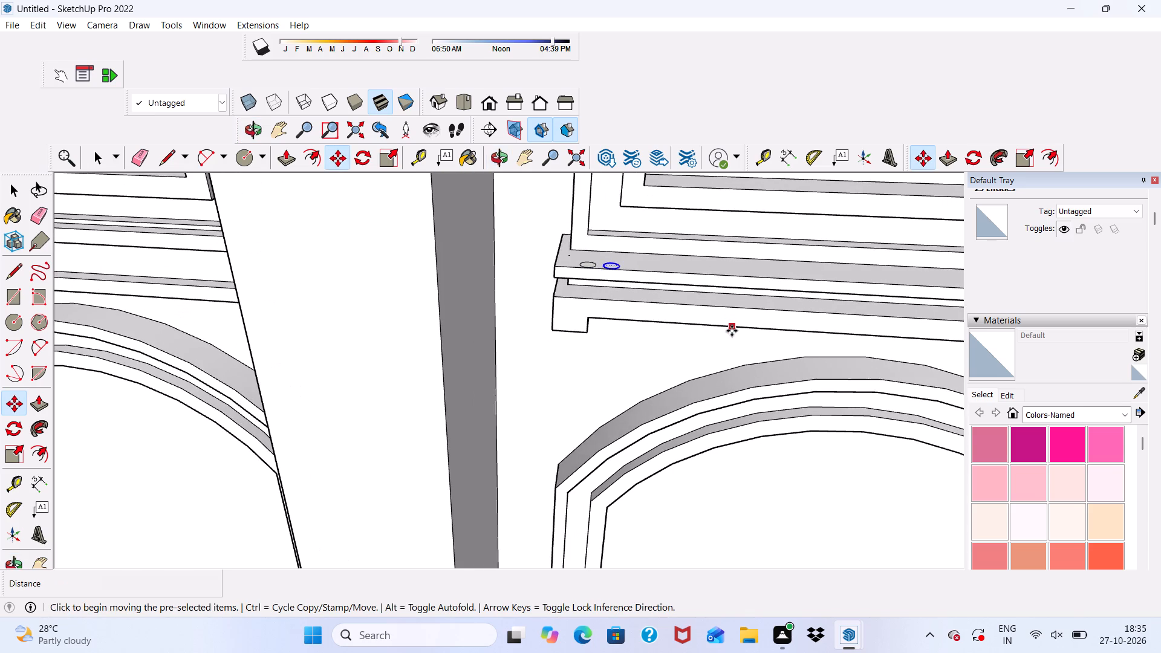
{"action": "key", "text": "8"}
{"action": "key", "text": "BackSpace"}
{"action": "key", "text": "shift+asterisk"}
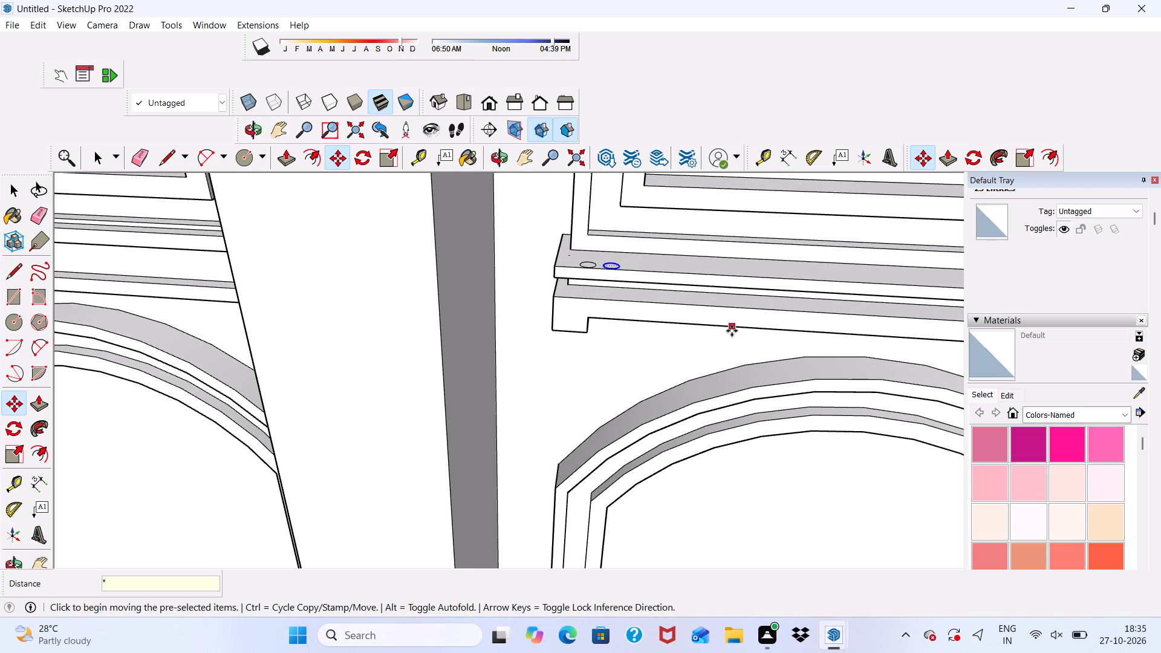
{"action": "type", "text": "10"}
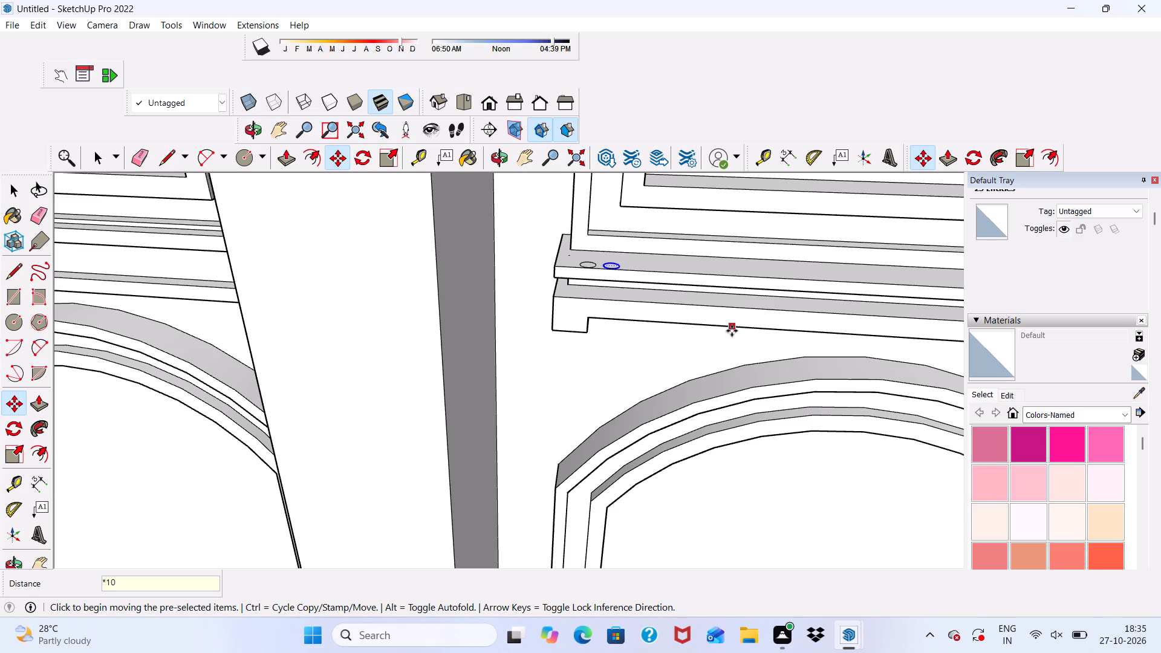
{"action": "key", "text": "Return"}
Copy the last circle in the row about 4 1/2" further along the sill and repeat it as an array of 10.
{"action": "scroll", "coordinate": [732, 332], "scroll_direction": "down", "scroll_amount": 11}
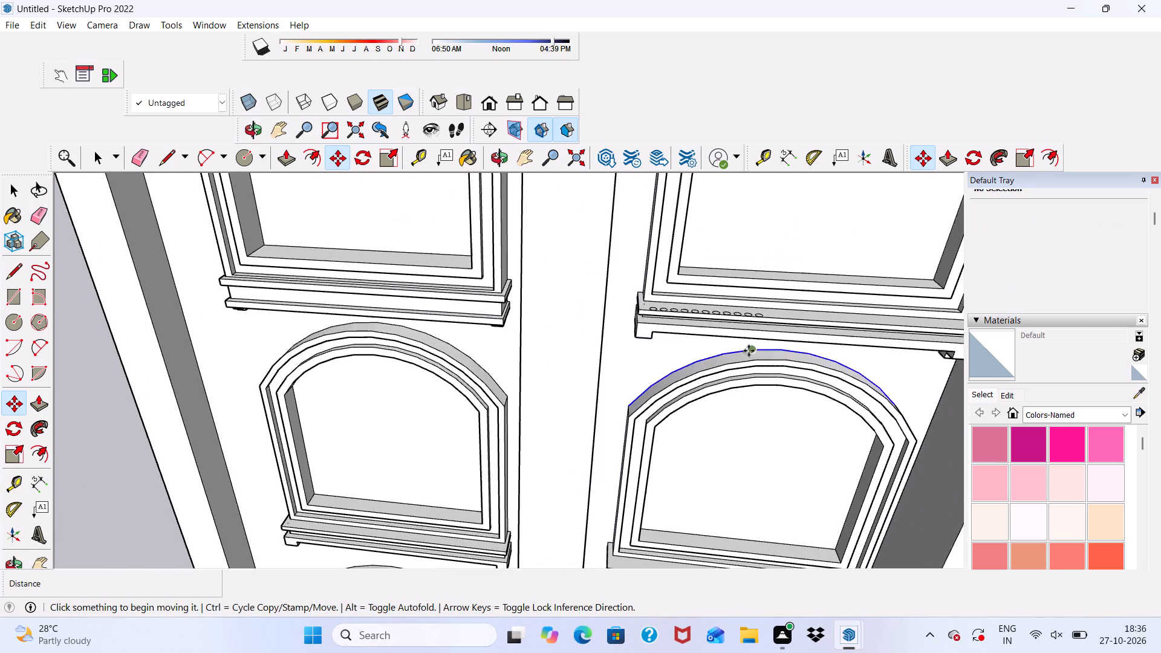
{"action": "scroll", "coordinate": [755, 344], "scroll_direction": "down", "scroll_amount": 6}
{"action": "scroll", "coordinate": [801, 311], "scroll_direction": "up", "scroll_amount": 6}
{"action": "scroll", "coordinate": [758, 279], "scroll_direction": "down", "scroll_amount": 1}
{"action": "scroll", "coordinate": [700, 306], "scroll_direction": "up", "scroll_amount": 3}
{"action": "scroll", "coordinate": [670, 332], "scroll_direction": "down", "scroll_amount": 1}
{"action": "scroll", "coordinate": [834, 349], "scroll_direction": "up", "scroll_amount": 4}
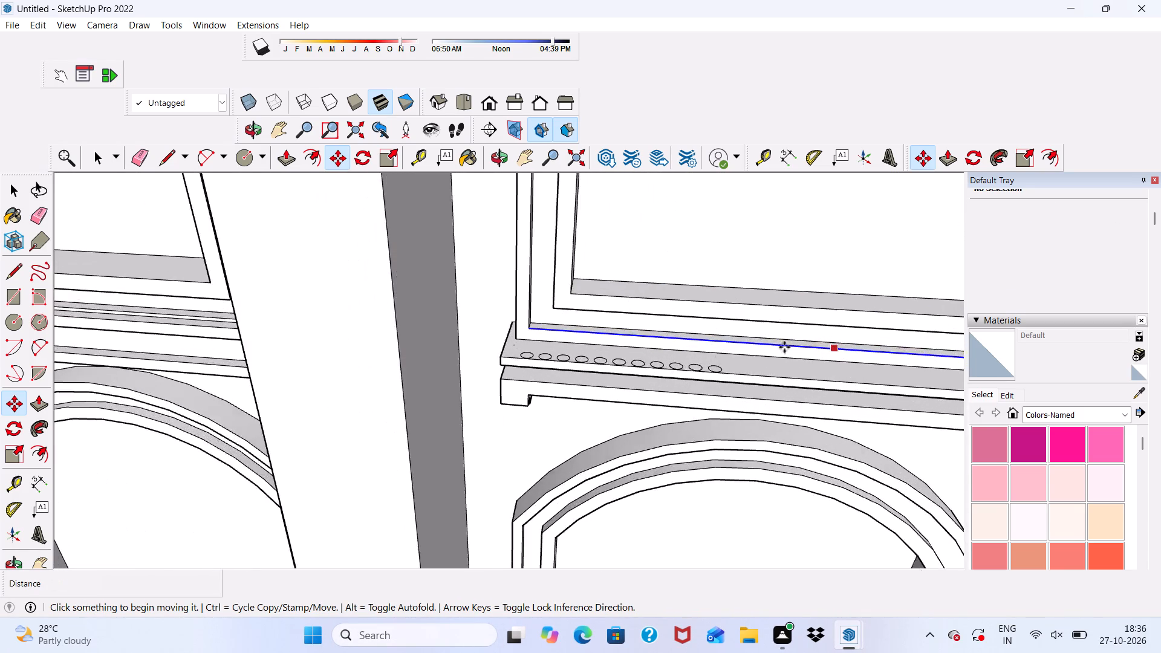
{"action": "scroll", "coordinate": [784, 347], "scroll_direction": "up", "scroll_amount": 13}
{"action": "left_click", "coordinate": [721, 372]}
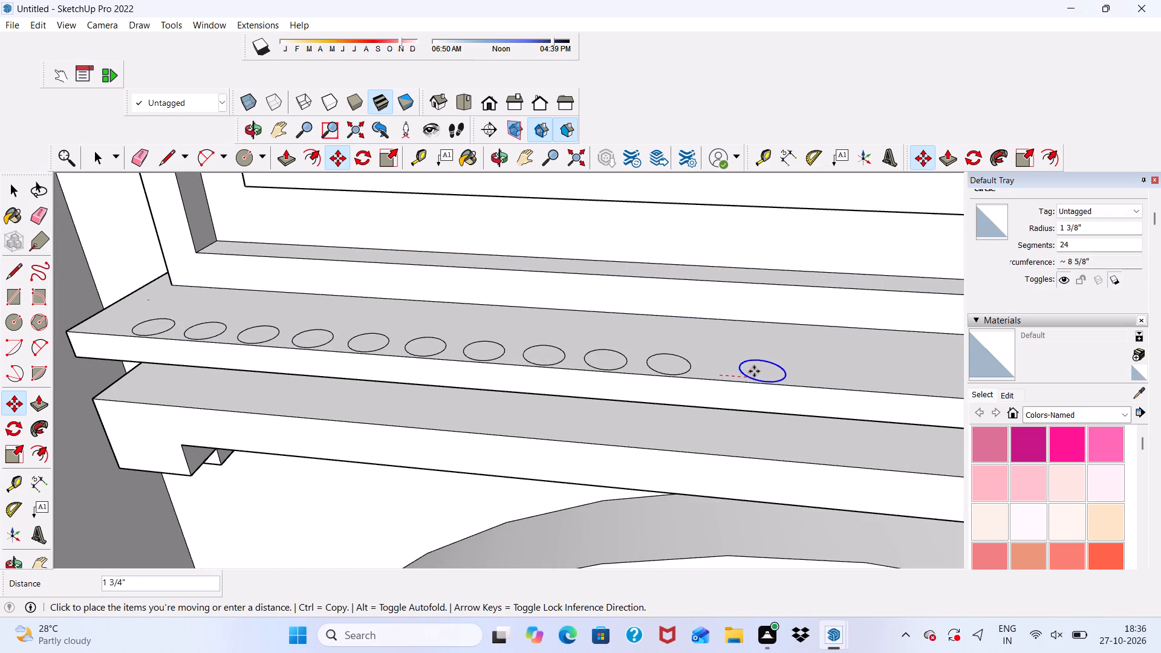
{"action": "left_click", "coordinate": [796, 379]}
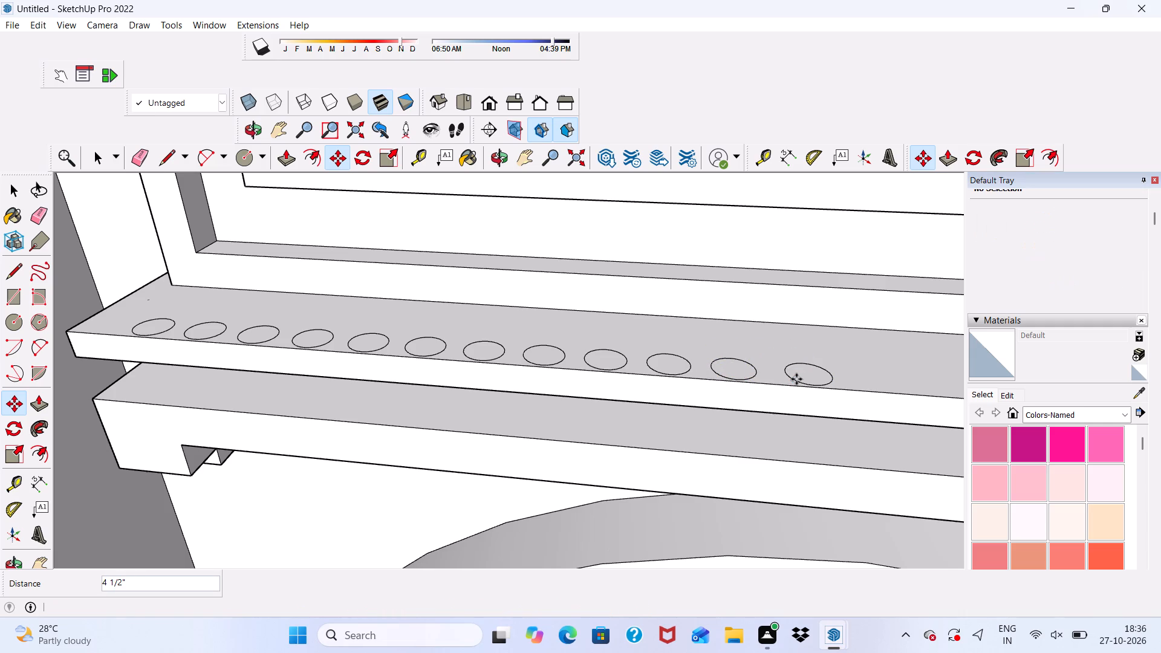
{"action": "key", "text": "shift+asterisk"}
{"action": "type", "text": "10"}
{"action": "key", "text": "Return"}
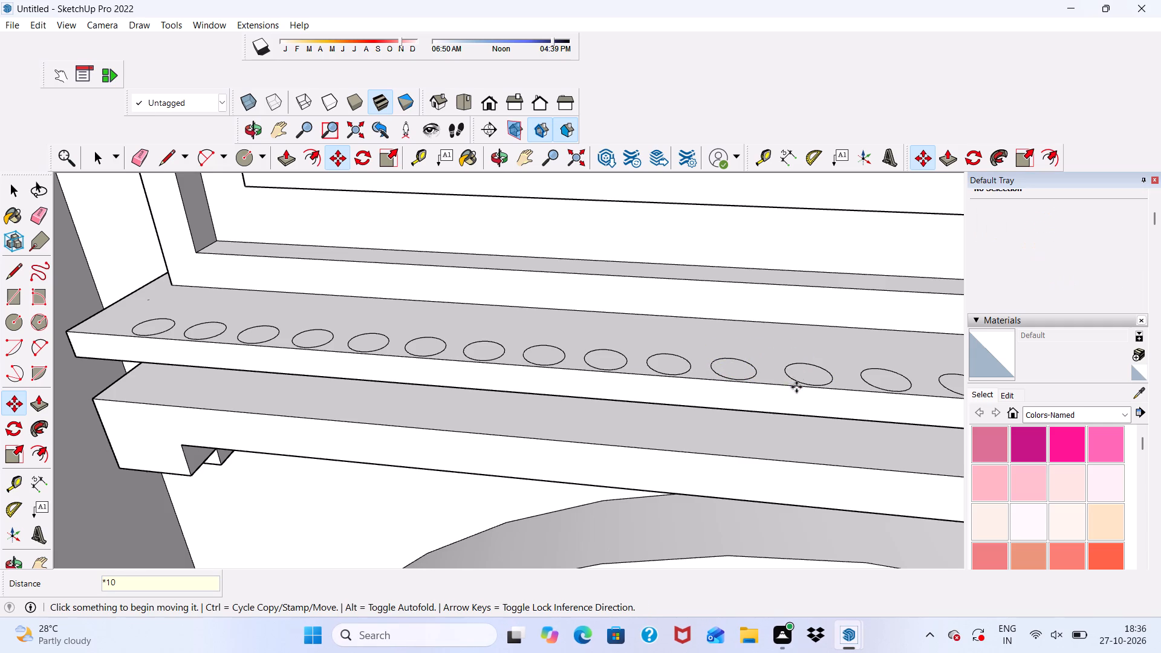
Copy the last circle in the row about 5 3/8" further along the sill and repeat it as an array of 5.
{"action": "scroll", "coordinate": [796, 389], "scroll_direction": "down", "scroll_amount": 12}
{"action": "scroll", "coordinate": [626, 369], "scroll_direction": "down", "scroll_amount": 5}
{"action": "scroll", "coordinate": [863, 364], "scroll_direction": "up", "scroll_amount": 6}
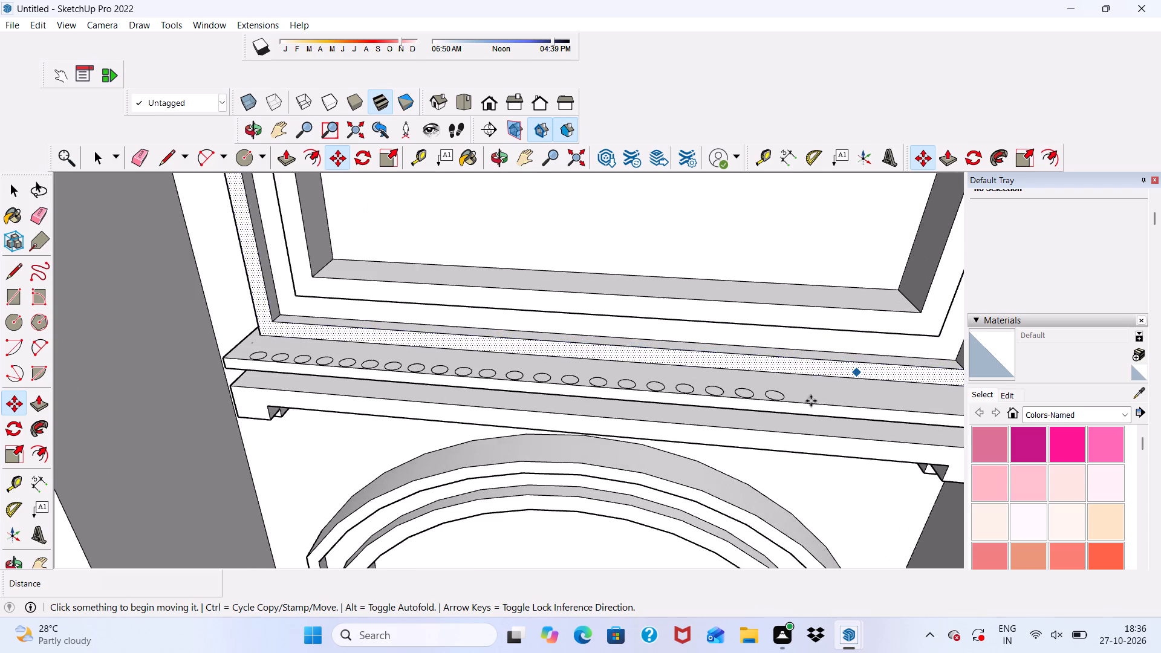
{"action": "scroll", "coordinate": [754, 430], "scroll_direction": "up", "scroll_amount": 6}
{"action": "scroll", "coordinate": [778, 386], "scroll_direction": "up", "scroll_amount": 8}
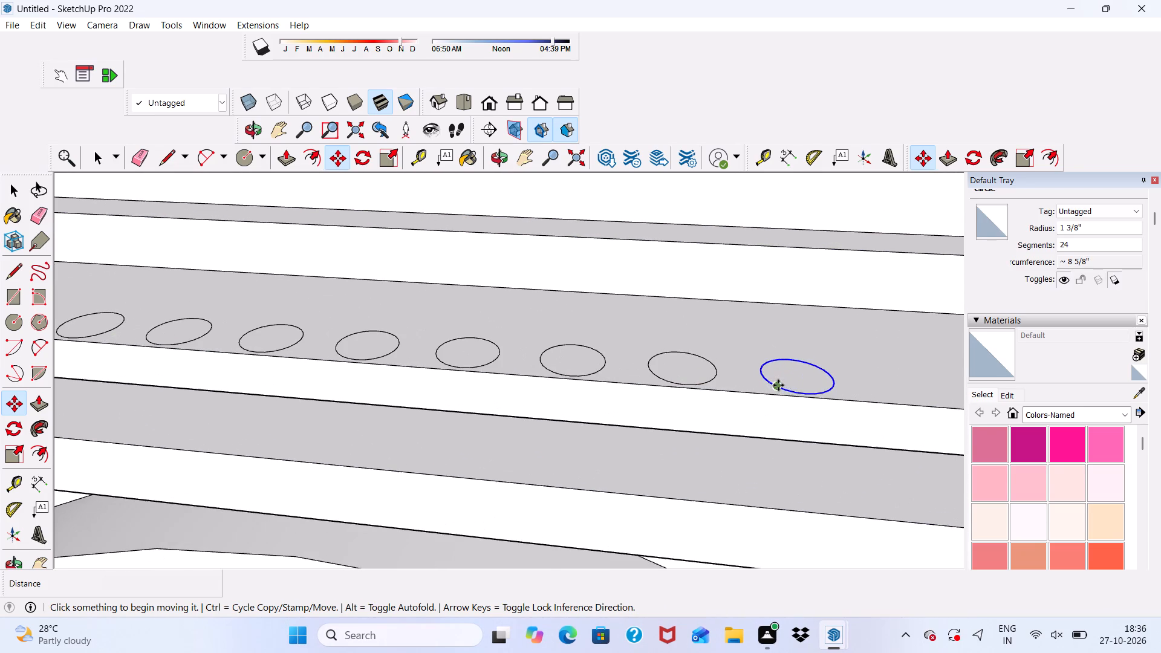
{"action": "left_click", "coordinate": [778, 385]}
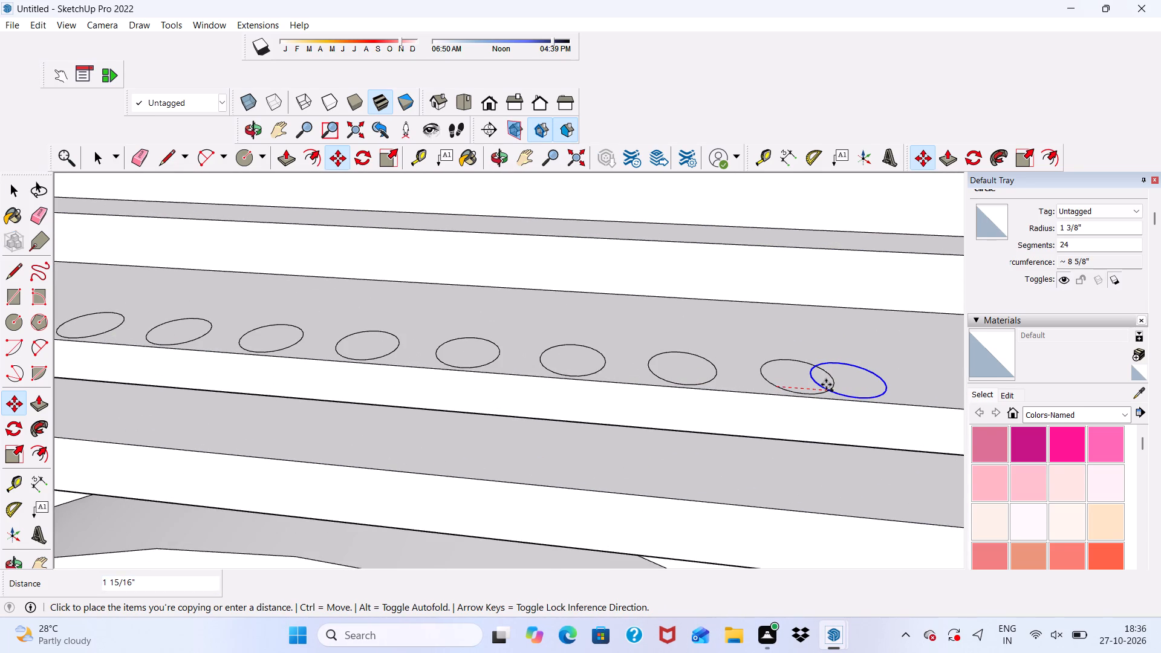
{"action": "scroll", "coordinate": [689, 368], "scroll_direction": "down", "scroll_amount": 4}
{"action": "scroll", "coordinate": [868, 366], "scroll_direction": "up", "scroll_amount": 4}
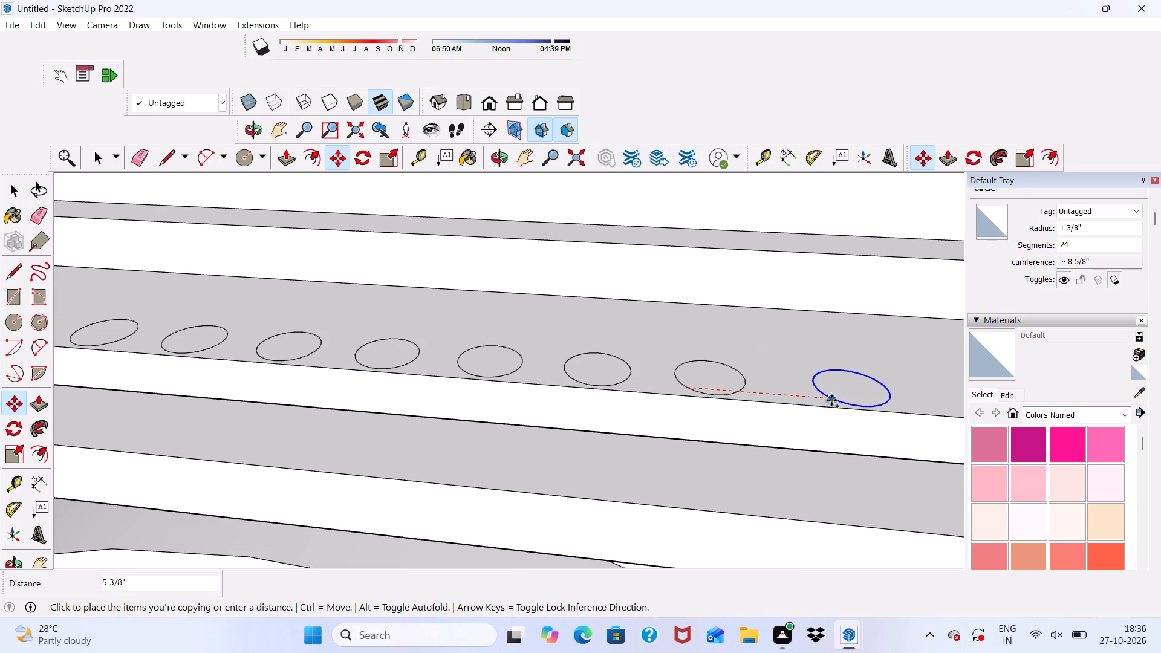
{"action": "left_click", "coordinate": [831, 400]}
{"action": "scroll", "coordinate": [686, 380], "scroll_direction": "down", "scroll_amount": 11}
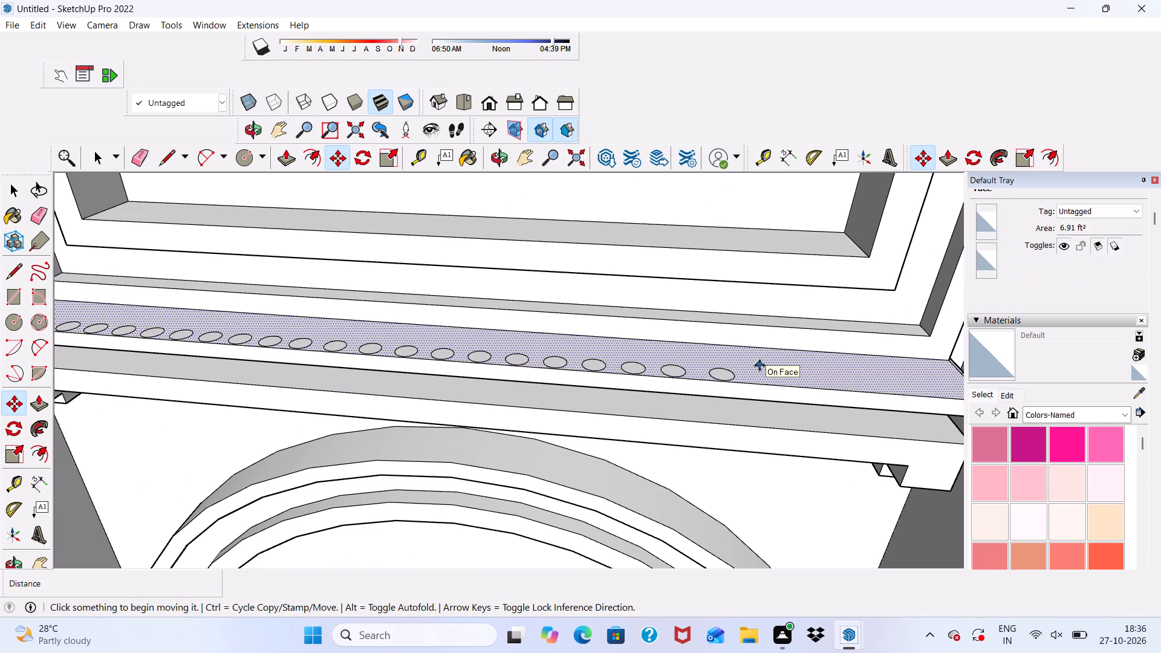
{"action": "key", "text": "shift+asterisk"}
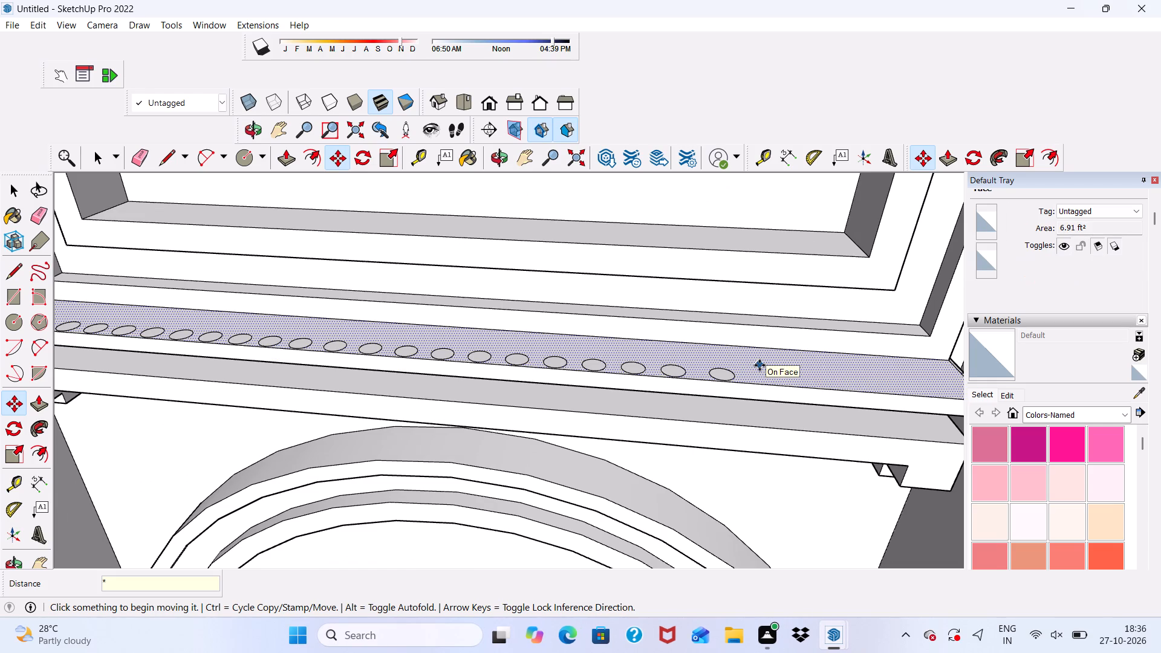
{"action": "key", "text": "5"}
{"action": "key", "text": "Return"}
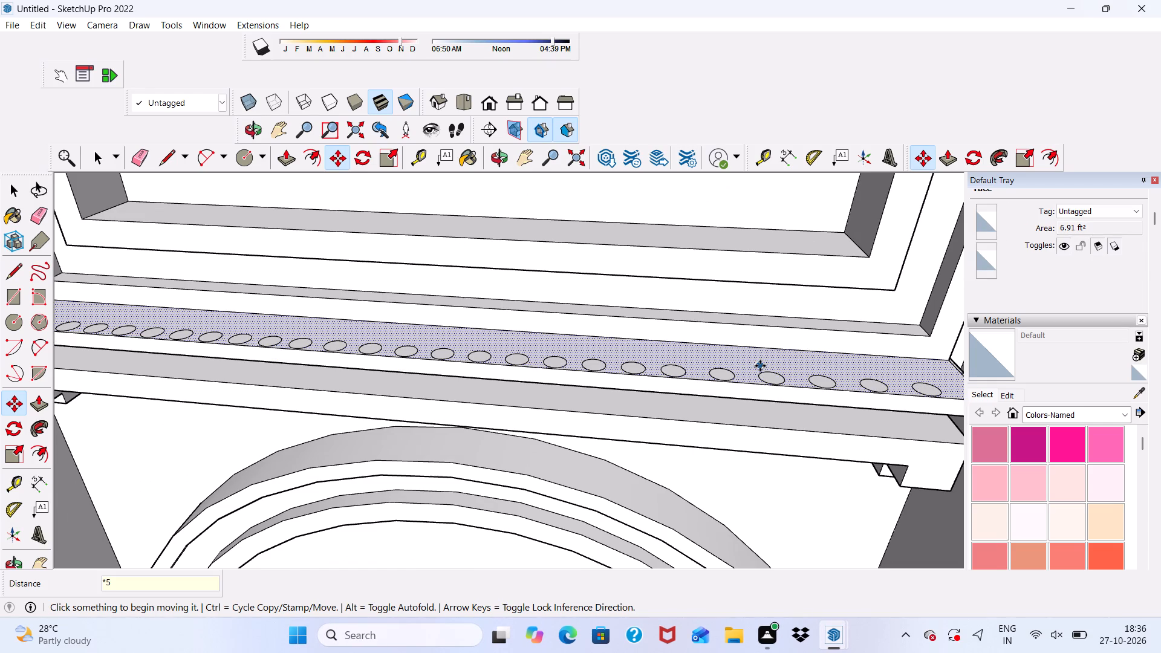
Push/Pull the first circle at the end of the central window's sill up about 2' 1 1/8" into a cylinder.
{"action": "scroll", "coordinate": [789, 408], "scroll_direction": "down", "scroll_amount": 9}
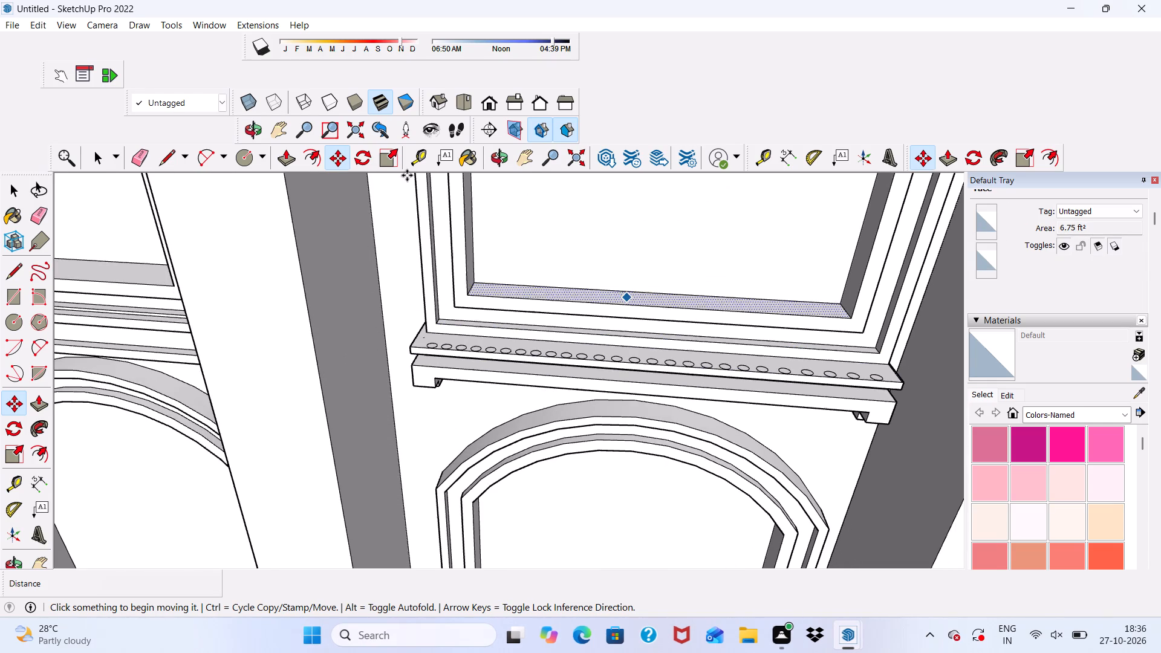
{"action": "left_click", "coordinate": [288, 156]}
{"action": "scroll", "coordinate": [427, 261], "scroll_direction": "up", "scroll_amount": 3}
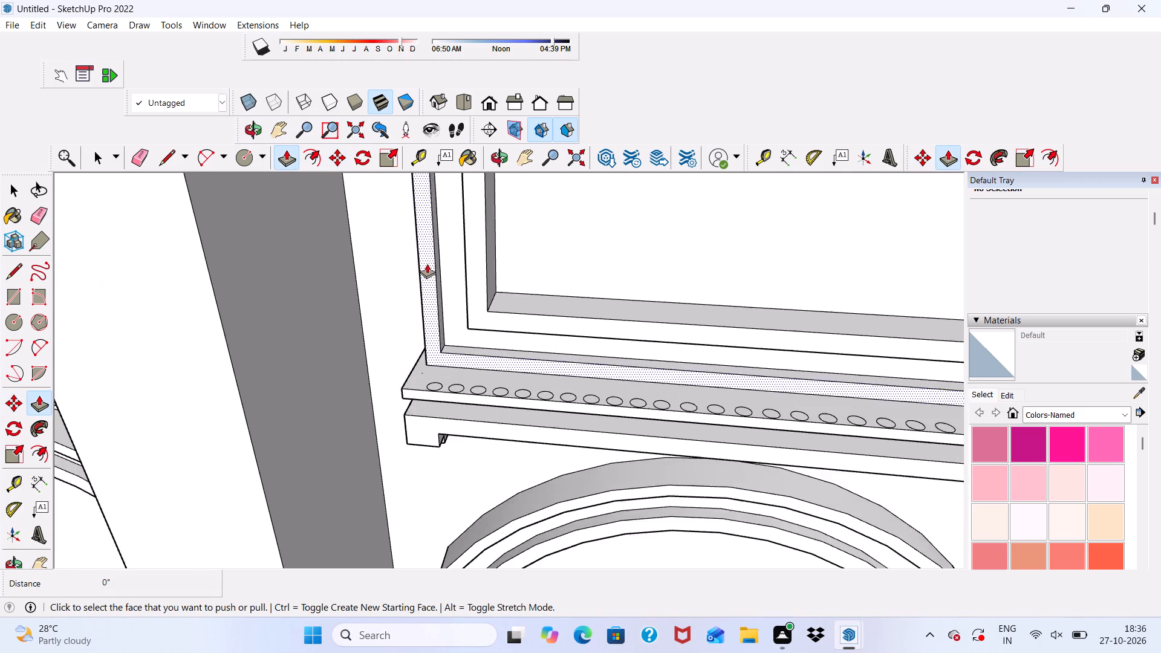
{"action": "scroll", "coordinate": [427, 264], "scroll_direction": "up", "scroll_amount": 11}
{"action": "left_click", "coordinate": [430, 413]}
{"action": "scroll", "coordinate": [411, 273], "scroll_direction": "down", "scroll_amount": 4}
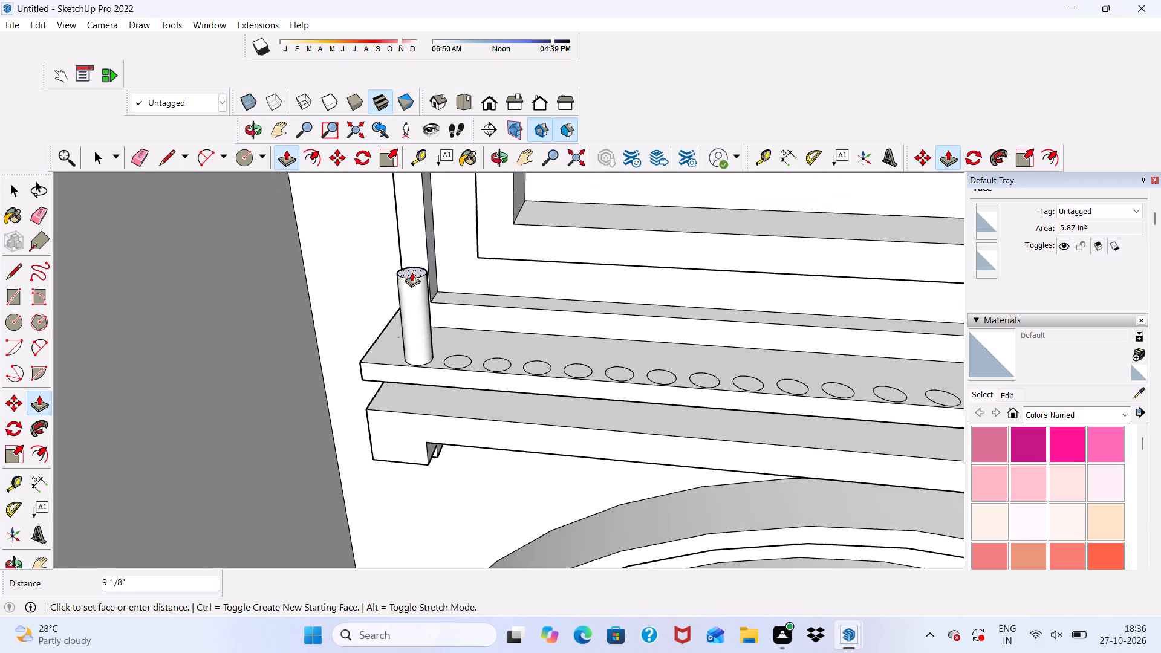
{"action": "scroll", "coordinate": [412, 272], "scroll_direction": "down", "scroll_amount": 13}
{"action": "left_click", "coordinate": [436, 223]}
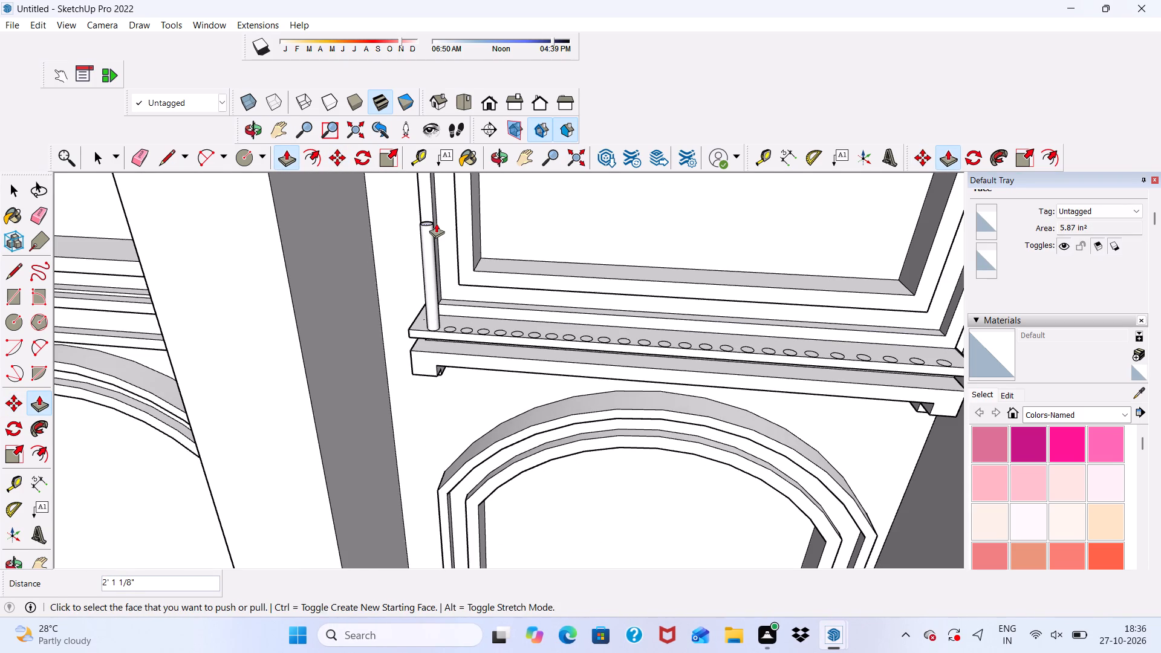
Pull the second circle on the sill up 2' 1 1/8", level with the top of the first cylinder.
{"action": "middle_click_drag", "start_coordinate": [502, 334], "coordinate": [533, 143]}
{"action": "left_click", "coordinate": [492, 96]}
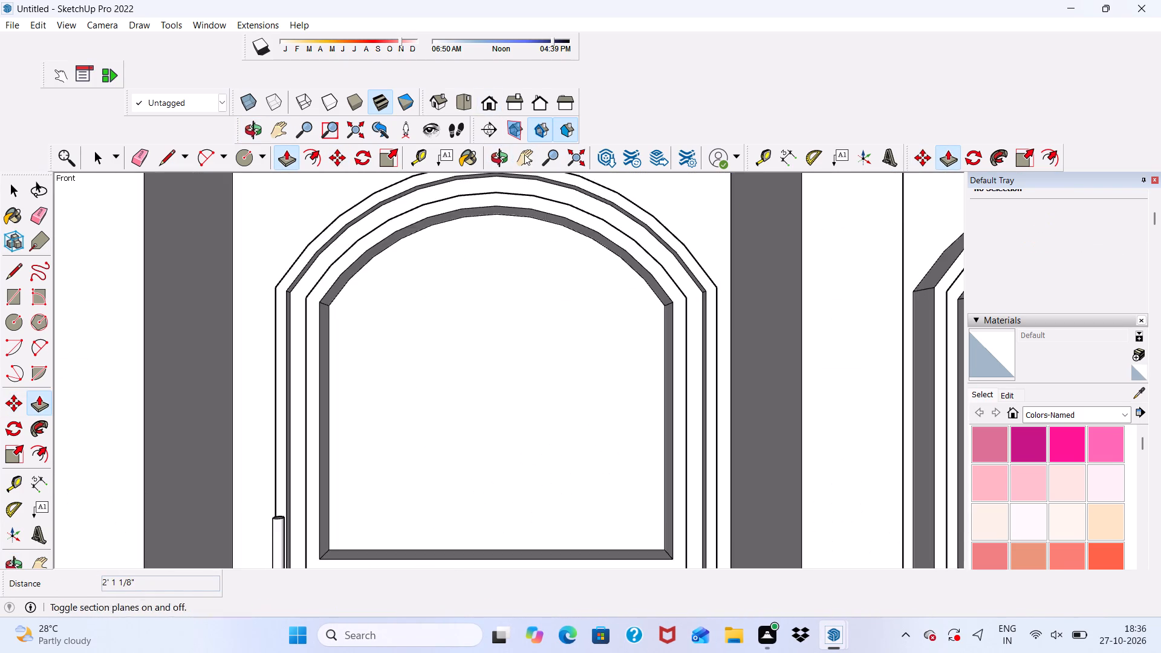
{"action": "scroll", "coordinate": [589, 343], "scroll_direction": "down", "scroll_amount": 5}
{"action": "scroll", "coordinate": [568, 397], "scroll_direction": "down", "scroll_amount": 1}
{"action": "middle_click_drag", "start_coordinate": [448, 513], "coordinate": [451, 518]}
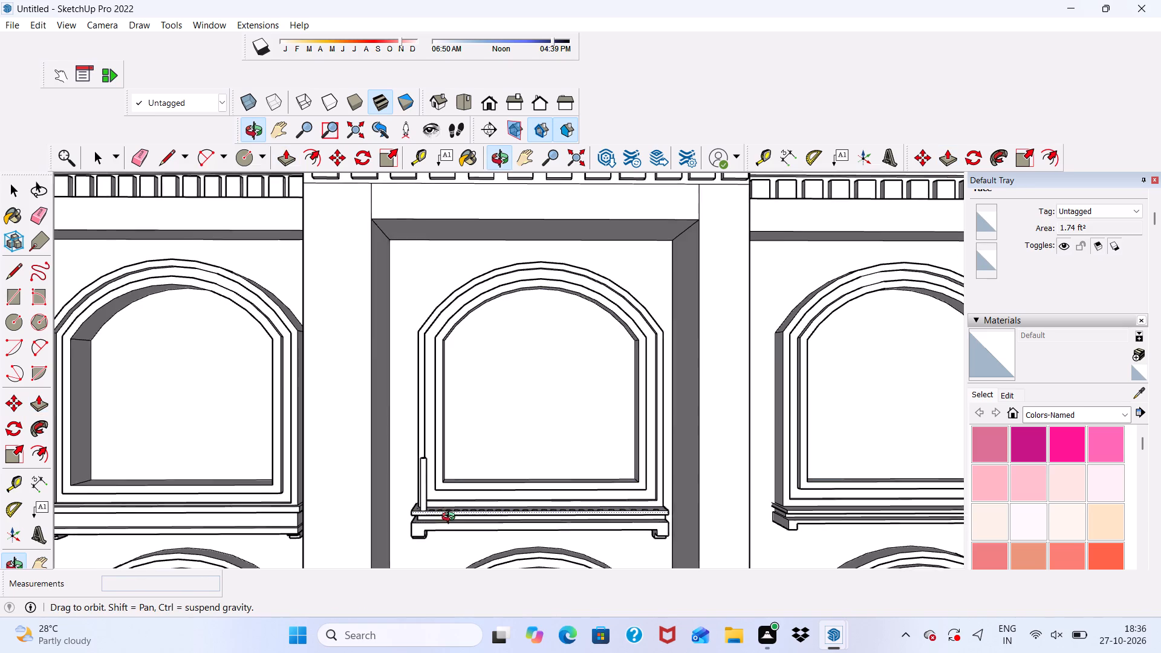
{"action": "middle_click_drag", "start_coordinate": [451, 518], "coordinate": [446, 582]}
{"action": "scroll", "coordinate": [450, 521], "scroll_direction": "up", "scroll_amount": 19}
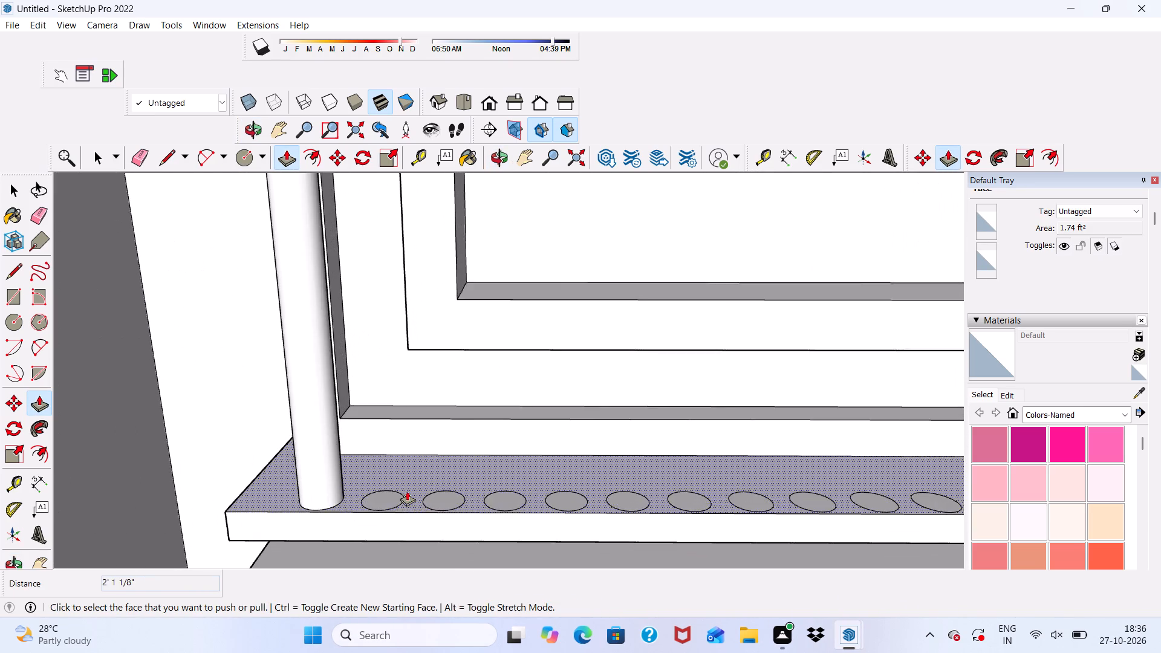
{"action": "scroll", "coordinate": [407, 491], "scroll_direction": "up", "scroll_amount": 2}
{"action": "left_click", "coordinate": [388, 497]}
{"action": "scroll", "coordinate": [388, 476], "scroll_direction": "down", "scroll_amount": 5}
{"action": "scroll", "coordinate": [405, 354], "scroll_direction": "down", "scroll_amount": 5}
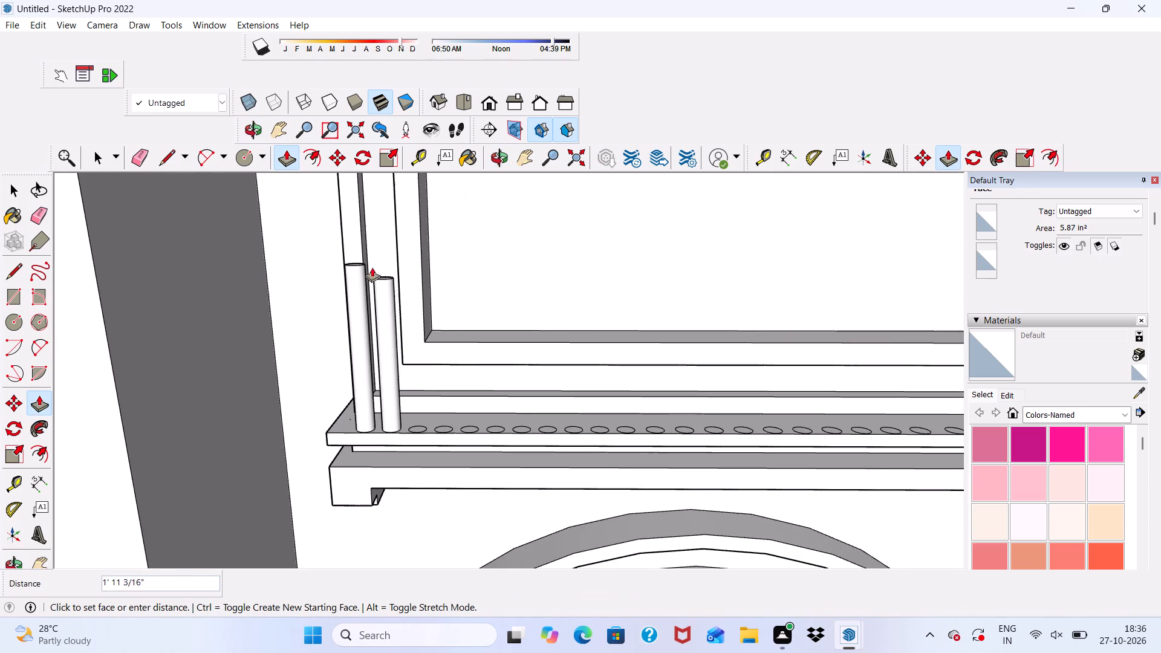
{"action": "left_click", "coordinate": [360, 263]}
Pull the third circle on the sill up 2' 1 1/8" to match the height of the first two cylinders.
{"action": "scroll", "coordinate": [433, 398], "scroll_direction": "up", "scroll_amount": 1}
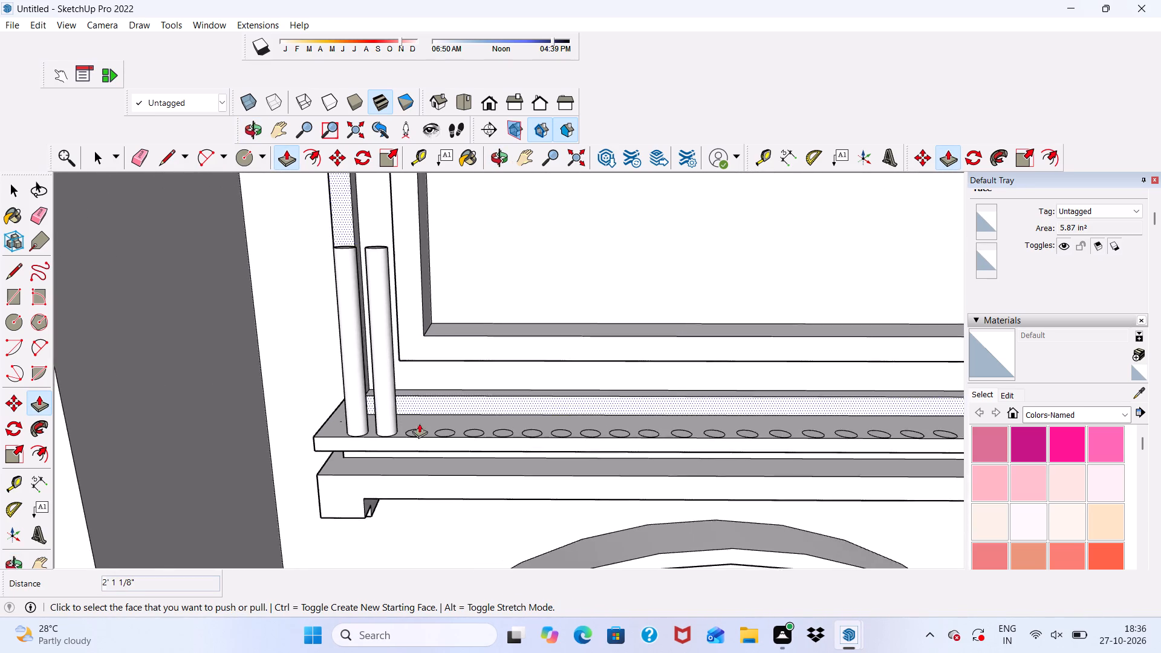
{"action": "scroll", "coordinate": [419, 423], "scroll_direction": "up", "scroll_amount": 11}
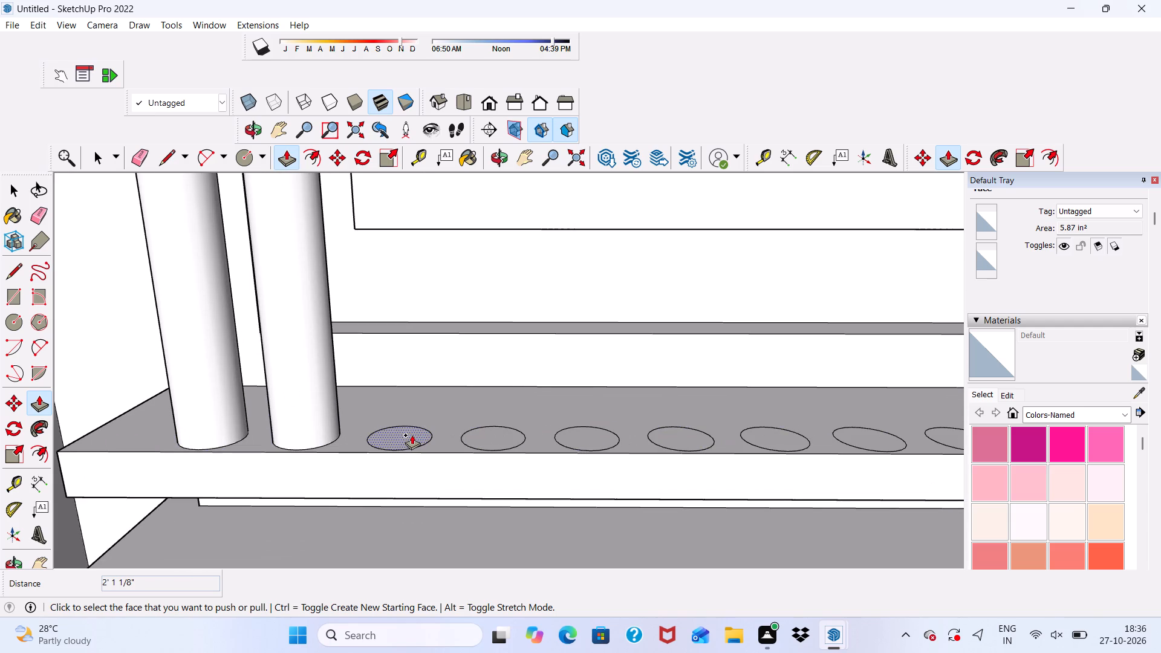
{"action": "left_click", "coordinate": [412, 435]}
{"action": "scroll", "coordinate": [396, 372], "scroll_direction": "down", "scroll_amount": 10}
{"action": "scroll", "coordinate": [394, 235], "scroll_direction": "down", "scroll_amount": 8}
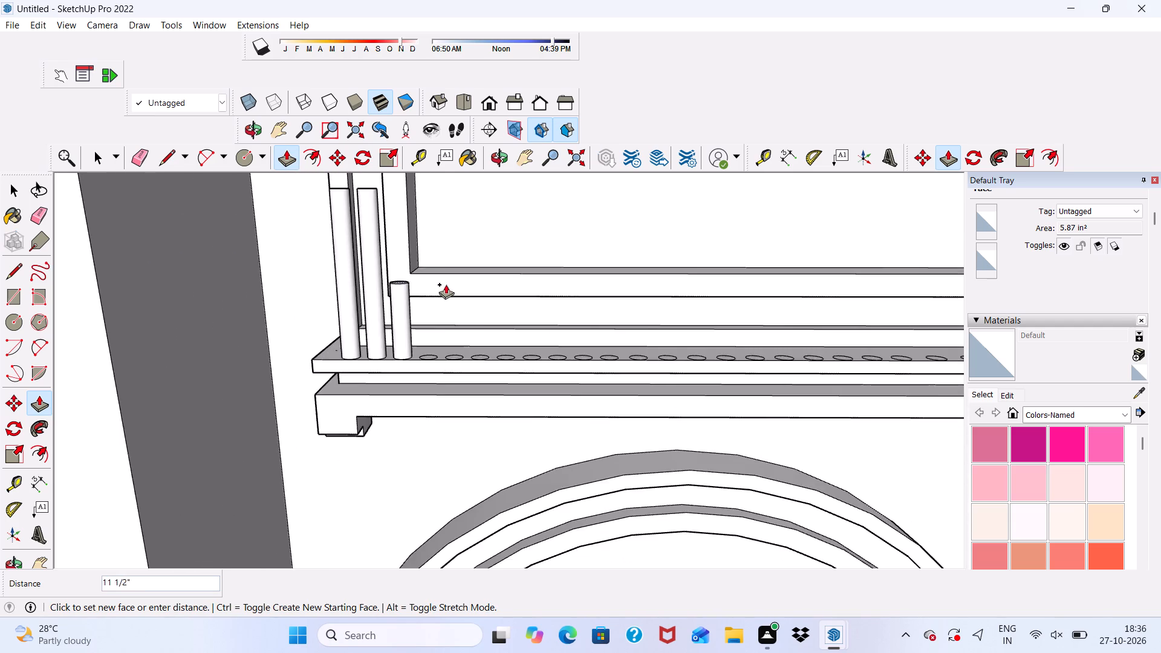
{"action": "scroll", "coordinate": [446, 284], "scroll_direction": "down", "scroll_amount": 1}
{"action": "scroll", "coordinate": [376, 195], "scroll_direction": "up", "scroll_amount": 5}
{"action": "scroll", "coordinate": [415, 227], "scroll_direction": "up", "scroll_amount": 2}
{"action": "left_click", "coordinate": [406, 229]}
Pull the fourth and fifth circles on the sill up 2' 1 1/8" each, level with the neighbouring cylinders.
{"action": "scroll", "coordinate": [500, 411], "scroll_direction": "up", "scroll_amount": 5}
{"action": "scroll", "coordinate": [480, 455], "scroll_direction": "down", "scroll_amount": 1}
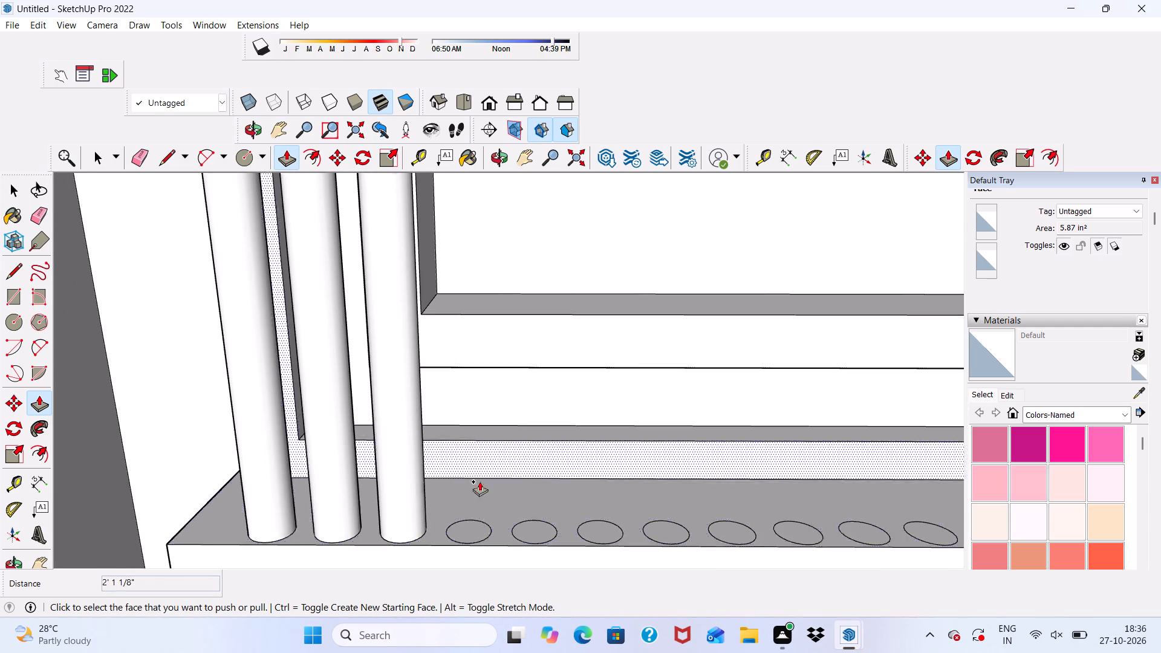
{"action": "left_click", "coordinate": [478, 531]}
{"action": "scroll", "coordinate": [484, 384], "scroll_direction": "down", "scroll_amount": 11}
{"action": "scroll", "coordinate": [457, 305], "scroll_direction": "up", "scroll_amount": 4}
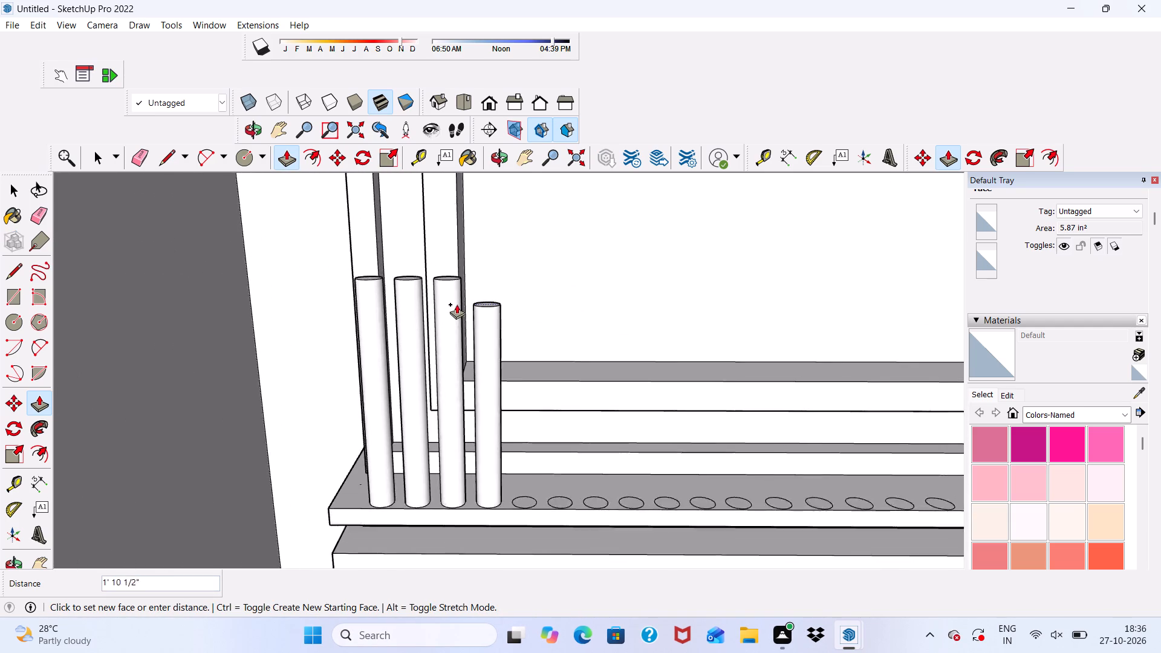
{"action": "scroll", "coordinate": [457, 304], "scroll_direction": "up", "scroll_amount": 1}
{"action": "left_click", "coordinate": [457, 276]}
{"action": "scroll", "coordinate": [529, 493], "scroll_direction": "down", "scroll_amount": 1}
{"action": "scroll", "coordinate": [531, 508], "scroll_direction": "up", "scroll_amount": 4}
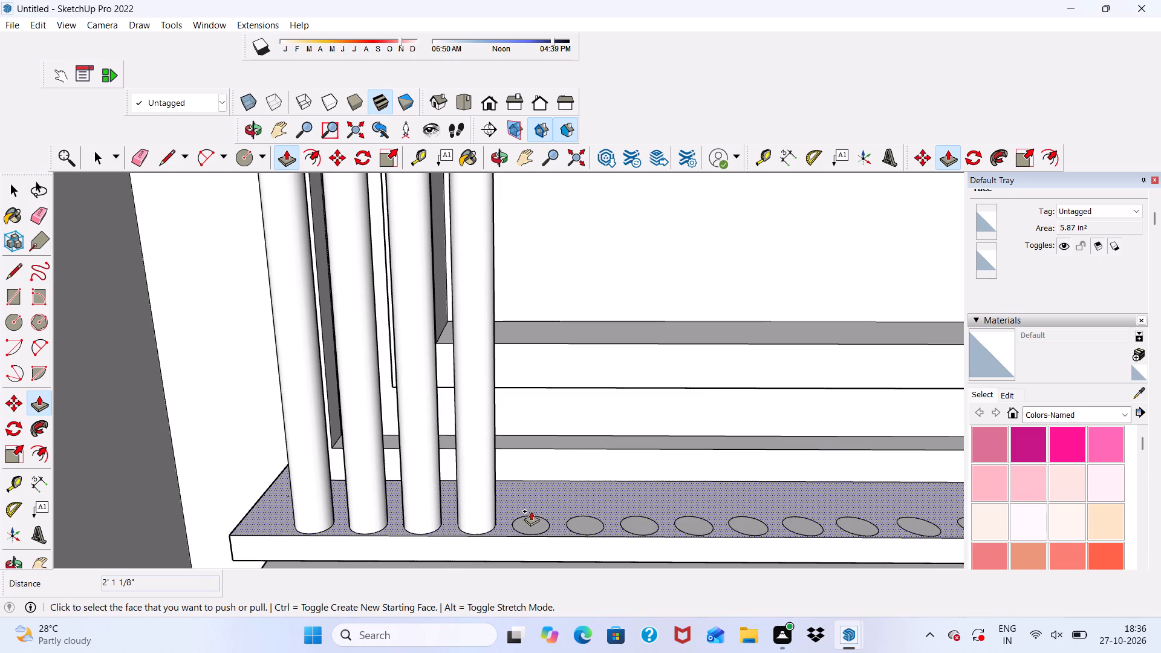
{"action": "left_click", "coordinate": [531, 524]}
{"action": "scroll", "coordinate": [534, 430], "scroll_direction": "down", "scroll_amount": 5}
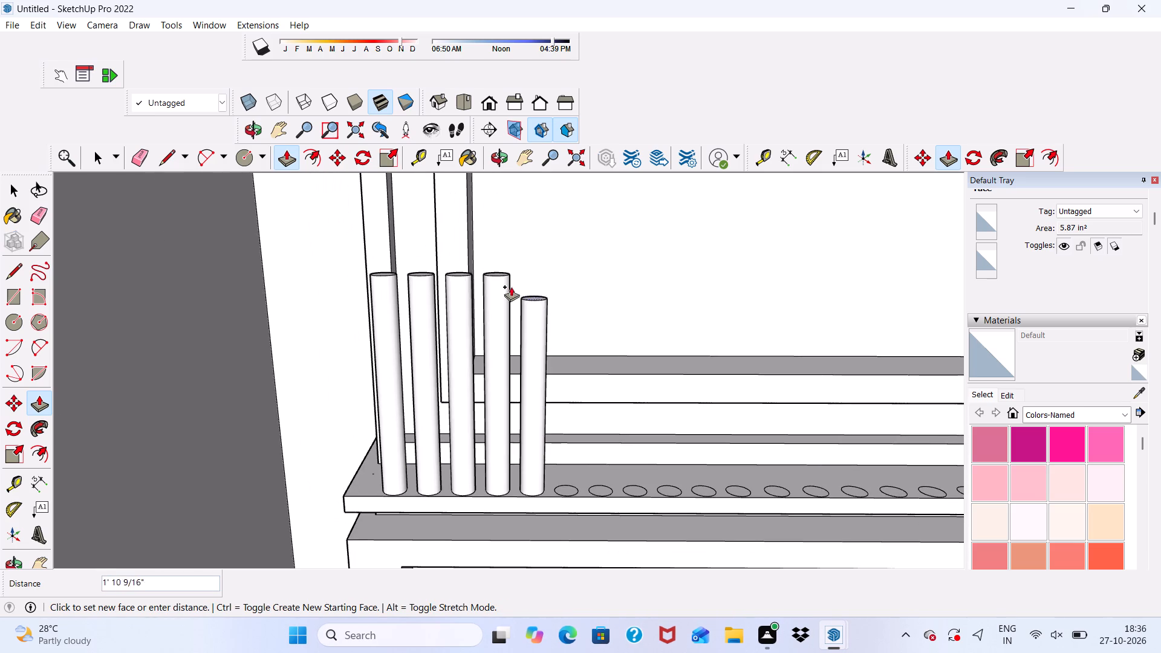
{"action": "left_click", "coordinate": [504, 275]}
Pull the sixth and seventh circles on the sill up 2' 1 1/8" each, level with the neighbouring cylinders.
{"action": "scroll", "coordinate": [566, 475], "scroll_direction": "up", "scroll_amount": 2}
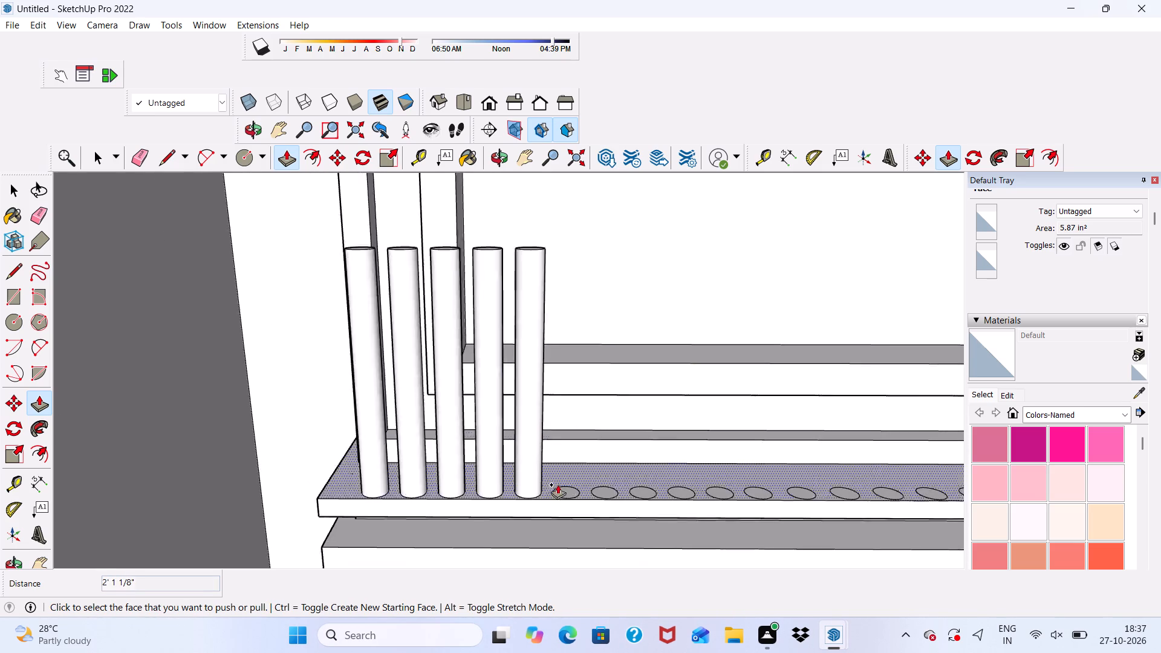
{"action": "scroll", "coordinate": [558, 484], "scroll_direction": "up", "scroll_amount": 6}
{"action": "left_click", "coordinate": [568, 496]}
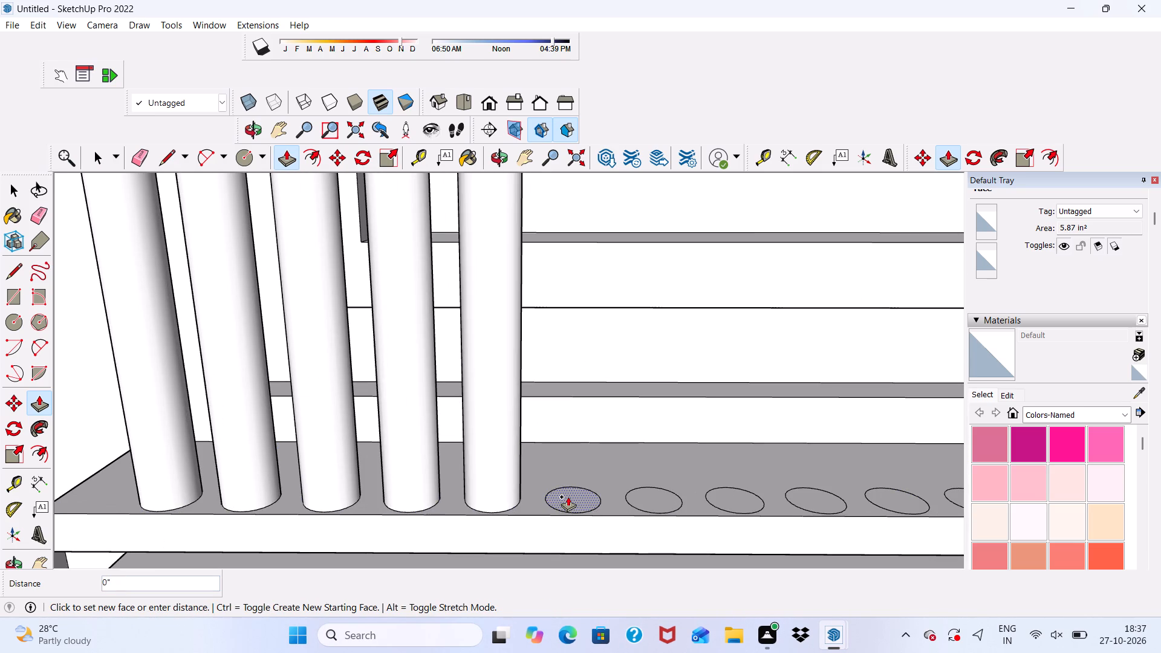
{"action": "scroll", "coordinate": [571, 333], "scroll_direction": "down", "scroll_amount": 11}
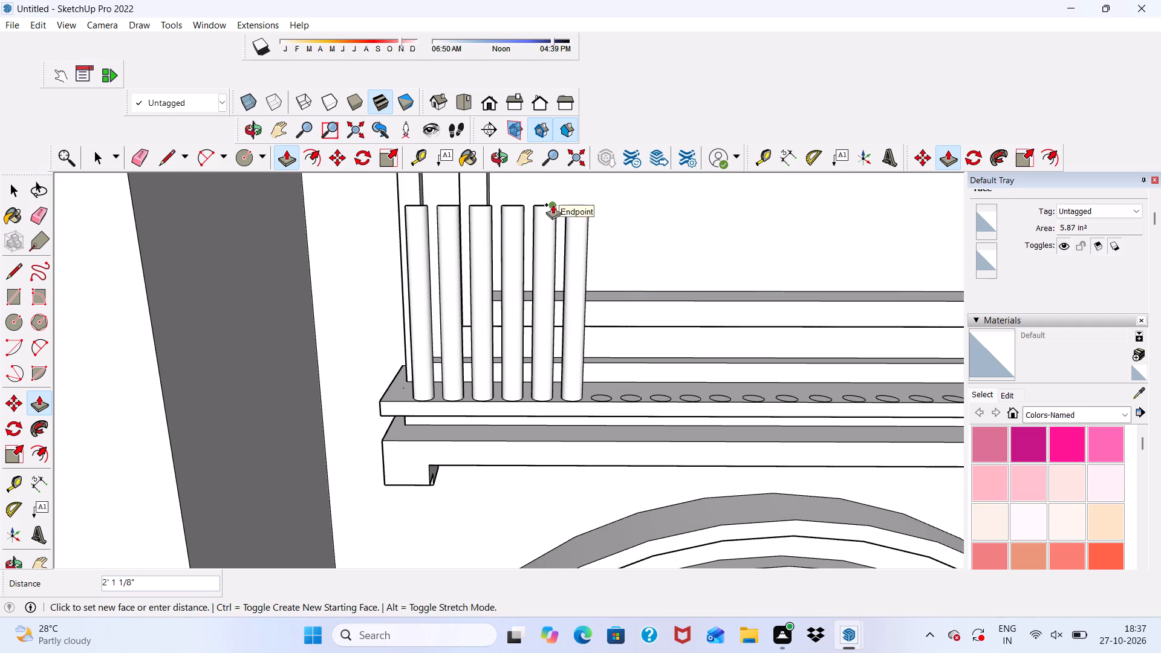
{"action": "left_click", "coordinate": [553, 204]}
{"action": "middle_click_drag", "start_coordinate": [695, 359], "coordinate": [663, 437]}
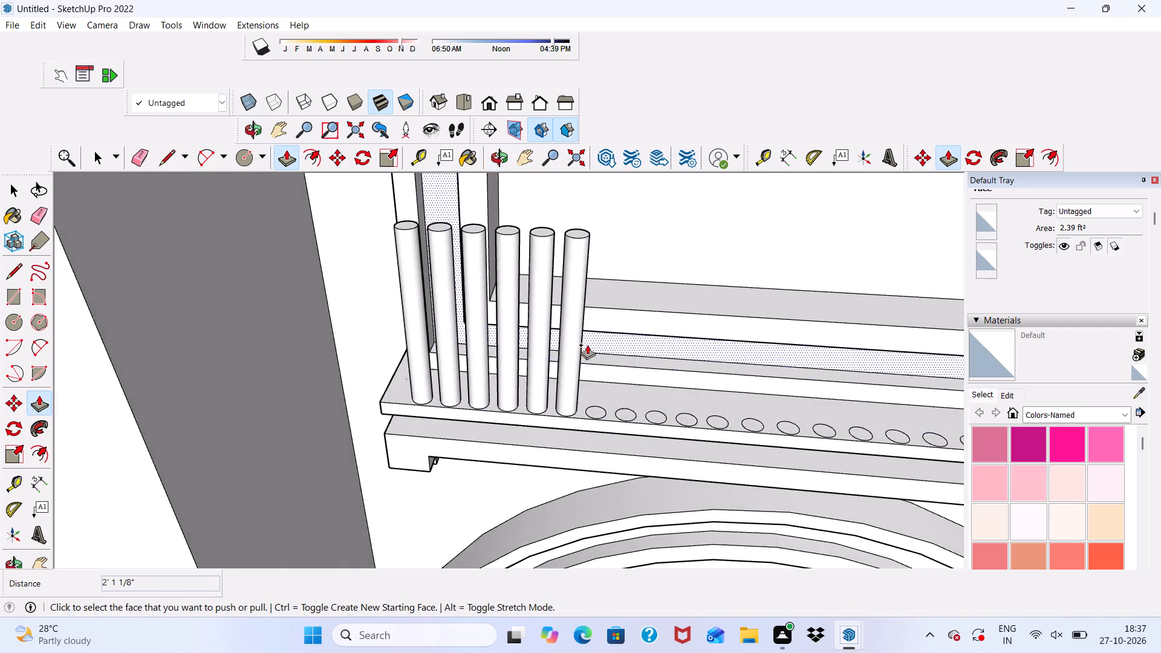
{"action": "scroll", "coordinate": [554, 352], "scroll_direction": "down", "scroll_amount": 11}
{"action": "scroll", "coordinate": [591, 380], "scroll_direction": "up", "scroll_amount": 18}
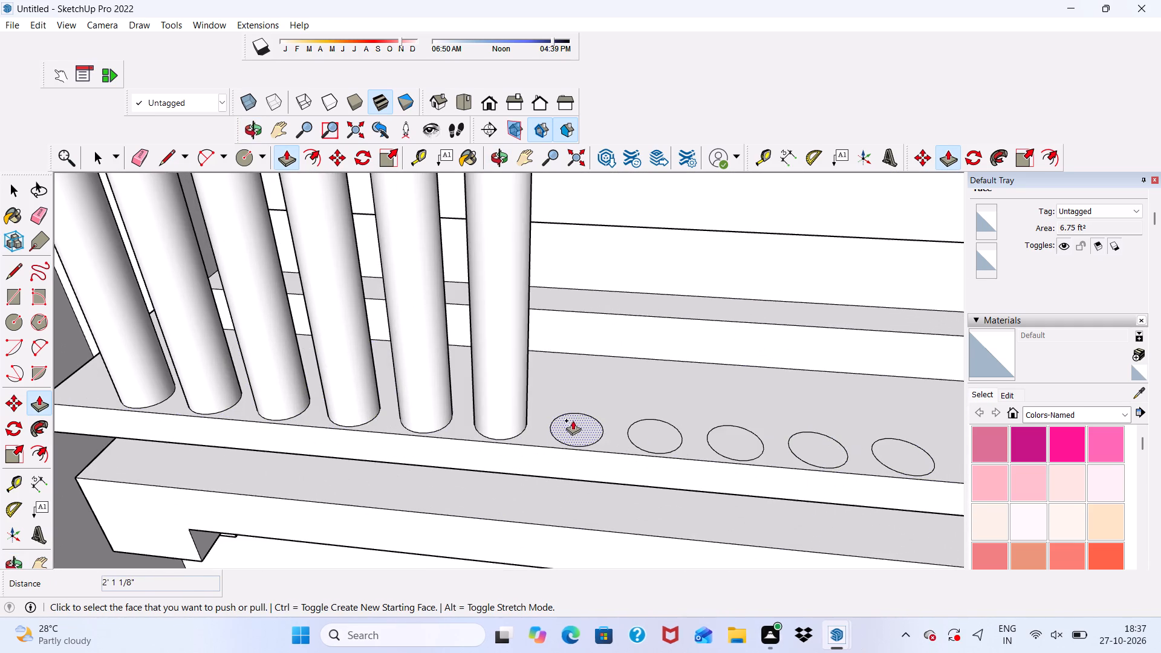
{"action": "left_click", "coordinate": [570, 432]}
{"action": "scroll", "coordinate": [577, 386], "scroll_direction": "down", "scroll_amount": 12}
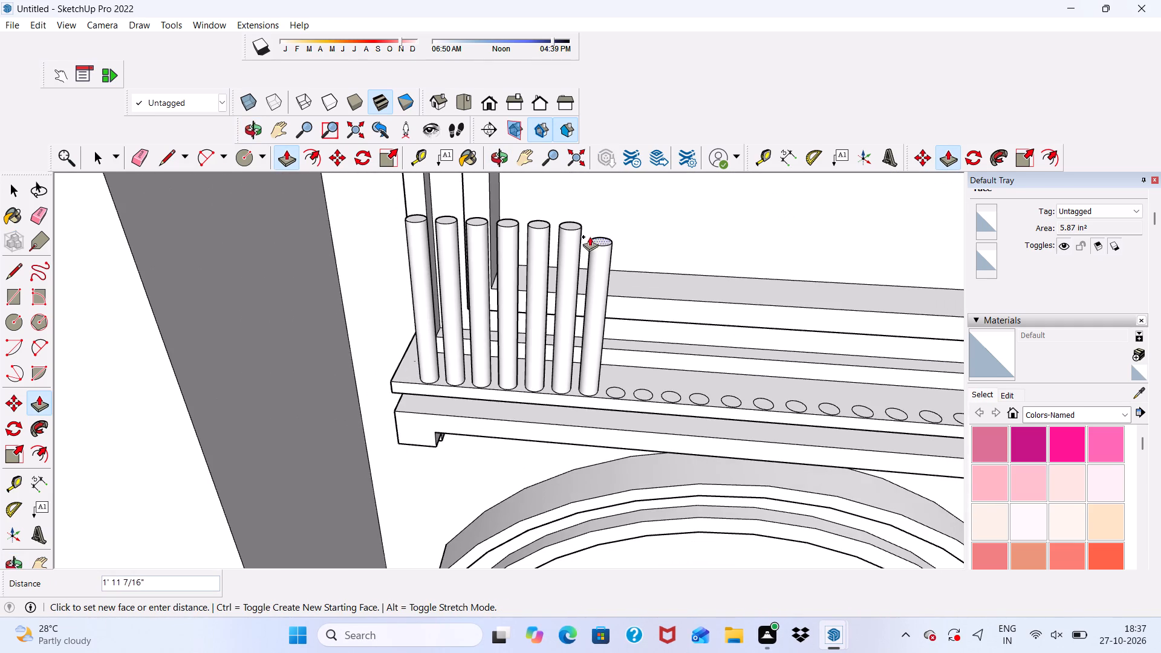
{"action": "left_click", "coordinate": [580, 231]}
Pull the eighth and ninth circles on the sill up 2' 1 1/8" each, level with the neighbouring cylinders.
{"action": "scroll", "coordinate": [612, 340], "scroll_direction": "up", "scroll_amount": 6}
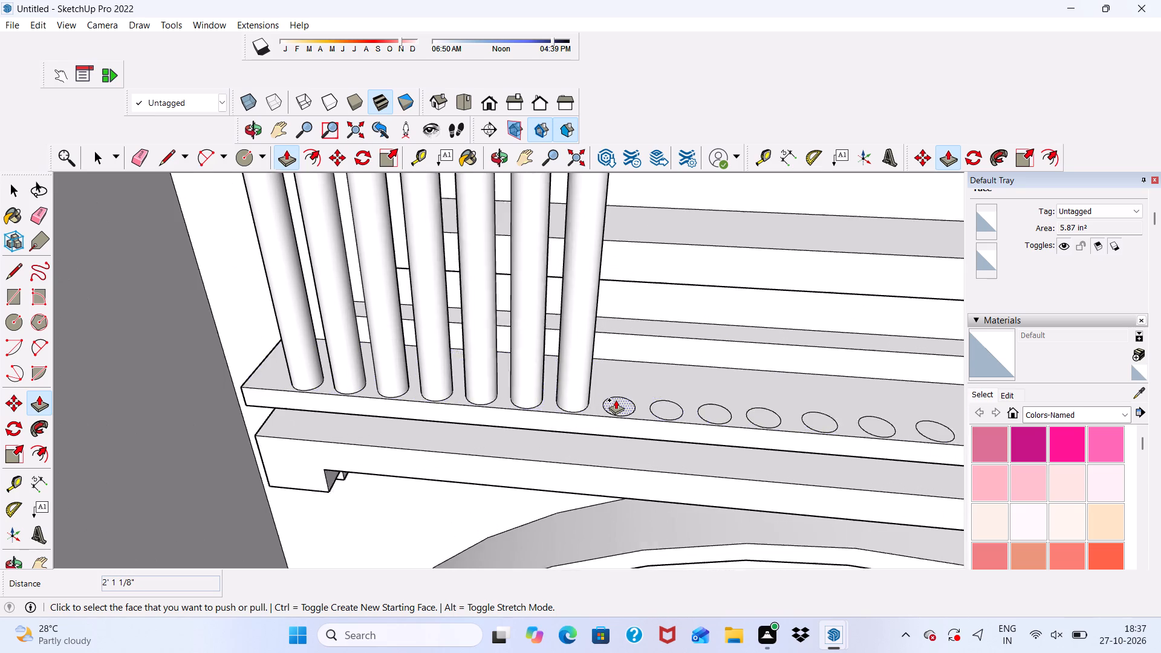
{"action": "scroll", "coordinate": [616, 400], "scroll_direction": "up", "scroll_amount": 1}
{"action": "left_click", "coordinate": [616, 400]}
{"action": "scroll", "coordinate": [614, 369], "scroll_direction": "down", "scroll_amount": 4}
{"action": "scroll", "coordinate": [588, 216], "scroll_direction": "down", "scroll_amount": 5}
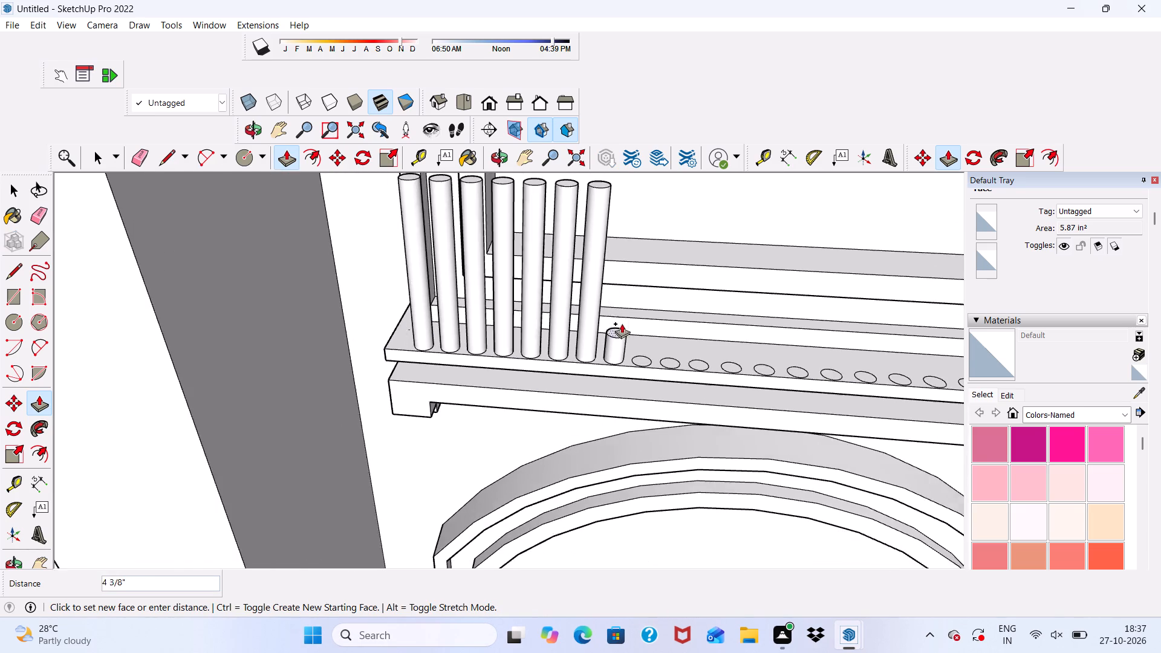
{"action": "scroll", "coordinate": [622, 323], "scroll_direction": "down", "scroll_amount": 5}
{"action": "scroll", "coordinate": [625, 225], "scroll_direction": "up", "scroll_amount": 5}
{"action": "left_click", "coordinate": [596, 243]}
{"action": "scroll", "coordinate": [622, 391], "scroll_direction": "up", "scroll_amount": 3}
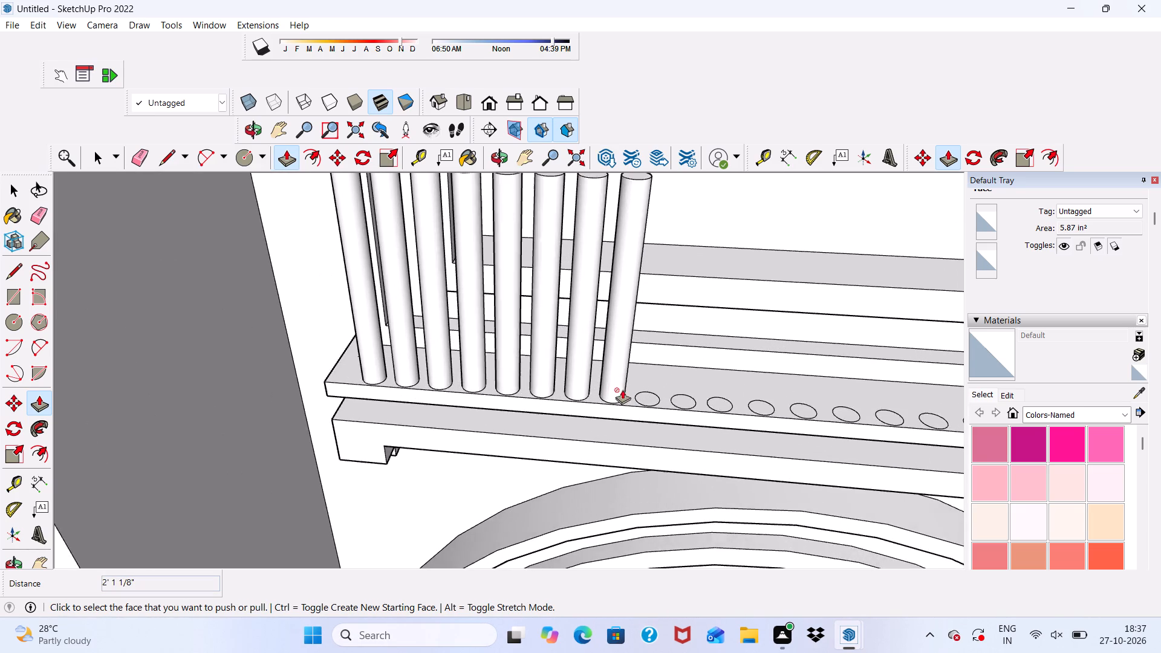
{"action": "scroll", "coordinate": [636, 398], "scroll_direction": "up", "scroll_amount": 4}
{"action": "left_click", "coordinate": [643, 395]}
{"action": "scroll", "coordinate": [654, 350], "scroll_direction": "down", "scroll_amount": 10}
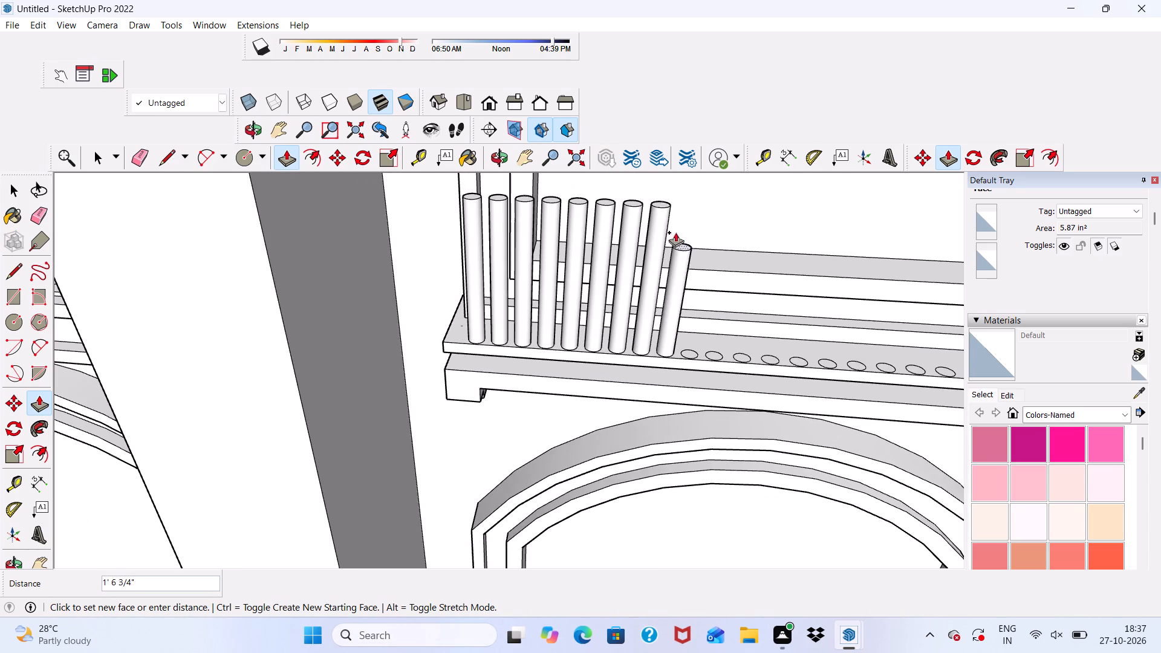
{"action": "left_click", "coordinate": [666, 207]}
Pull the tenth circle on the sill up 2' 1 1/8", level with the neighbouring cylinders.
{"action": "scroll", "coordinate": [699, 321], "scroll_direction": "up", "scroll_amount": 7}
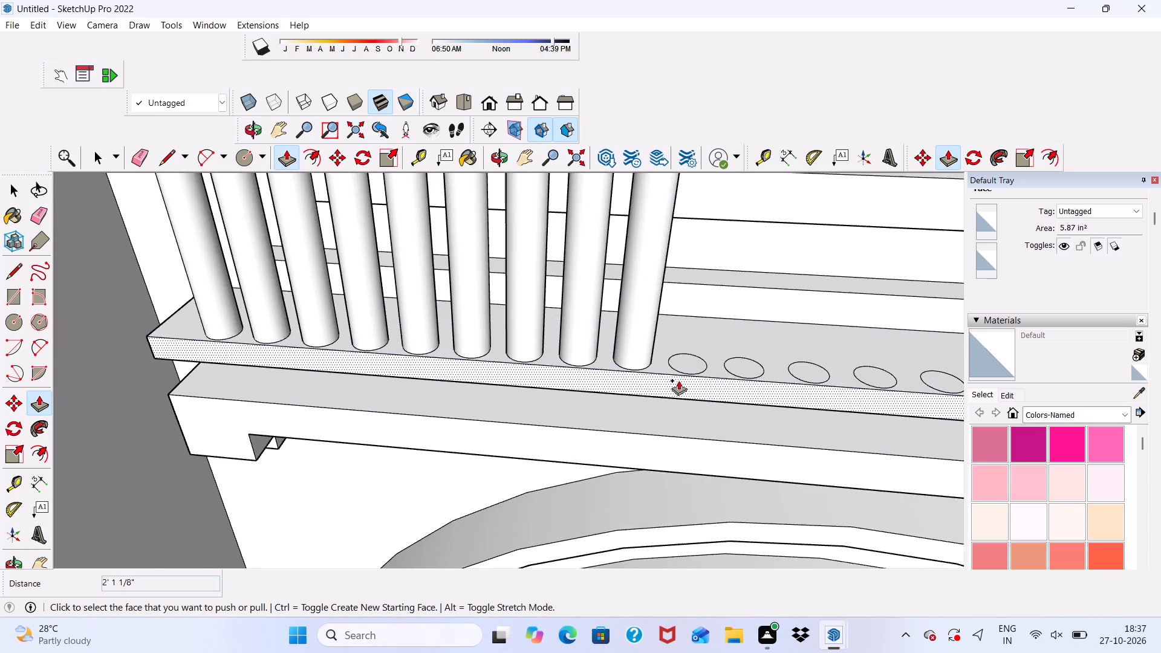
{"action": "scroll", "coordinate": [678, 380], "scroll_direction": "up", "scroll_amount": 4}
{"action": "left_click", "coordinate": [683, 362]}
{"action": "scroll", "coordinate": [683, 362], "scroll_direction": "down", "scroll_amount": 5}
{"action": "scroll", "coordinate": [688, 260], "scroll_direction": "down", "scroll_amount": 5}
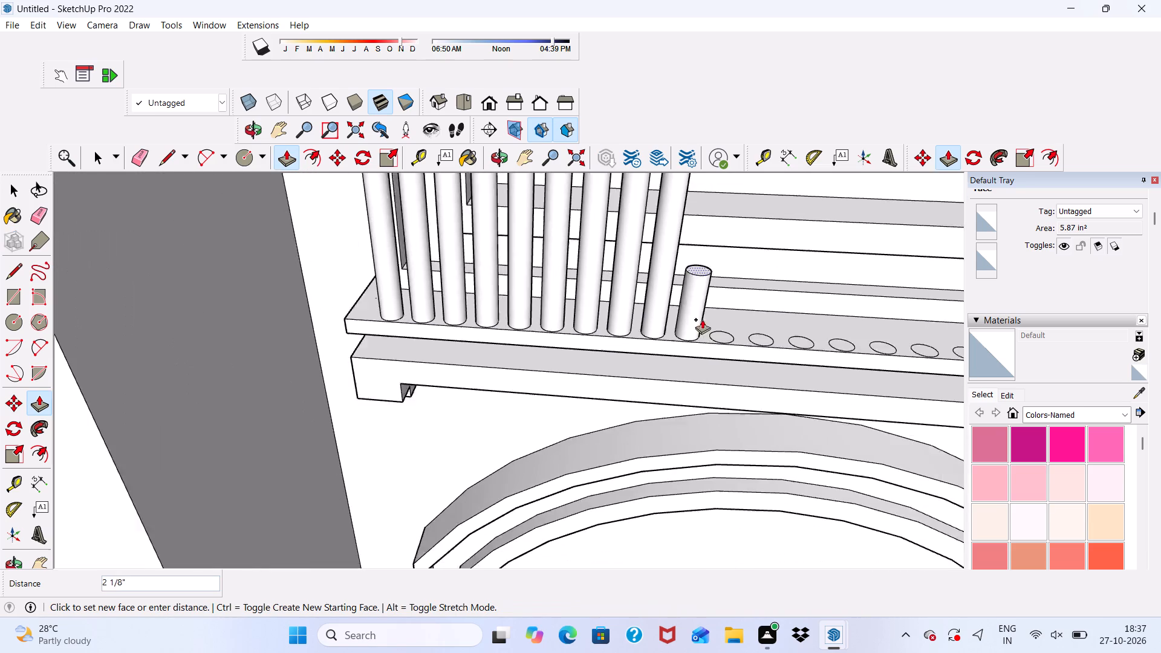
{"action": "scroll", "coordinate": [703, 311], "scroll_direction": "down", "scroll_amount": 6}
{"action": "scroll", "coordinate": [698, 207], "scroll_direction": "up", "scroll_amount": 4}
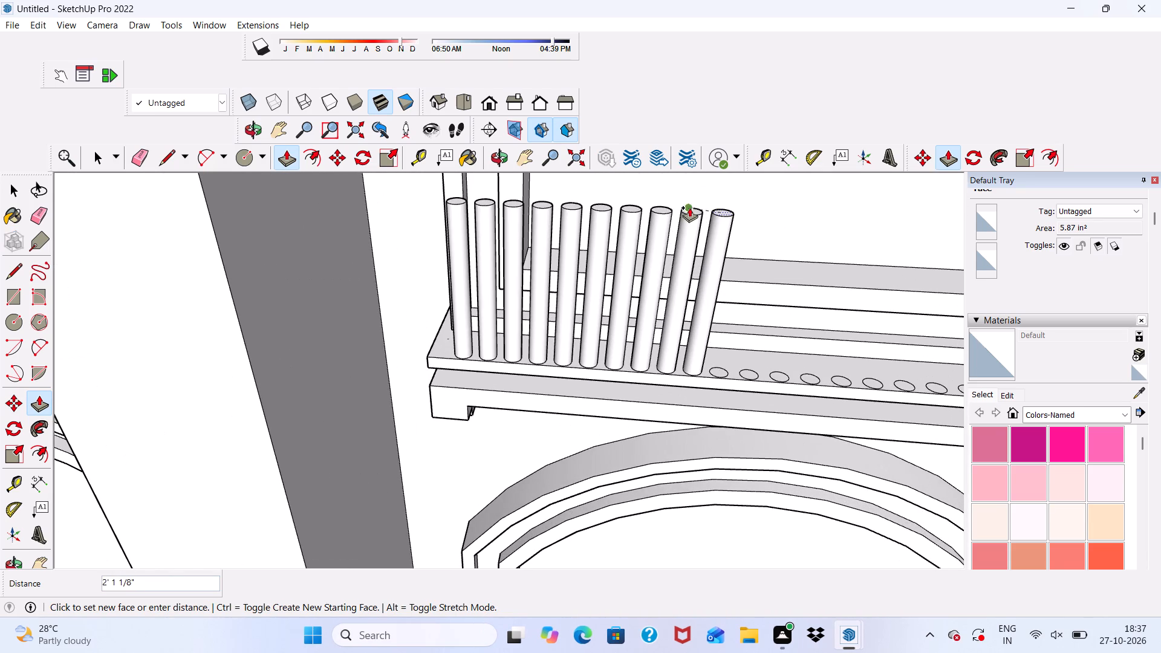
{"action": "left_click", "coordinate": [694, 214]}
Pull the eleventh circle on the sill up 2' 1 1/8" to match the height of the tenth cylinder.
{"action": "scroll", "coordinate": [727, 387], "scroll_direction": "up", "scroll_amount": 12}
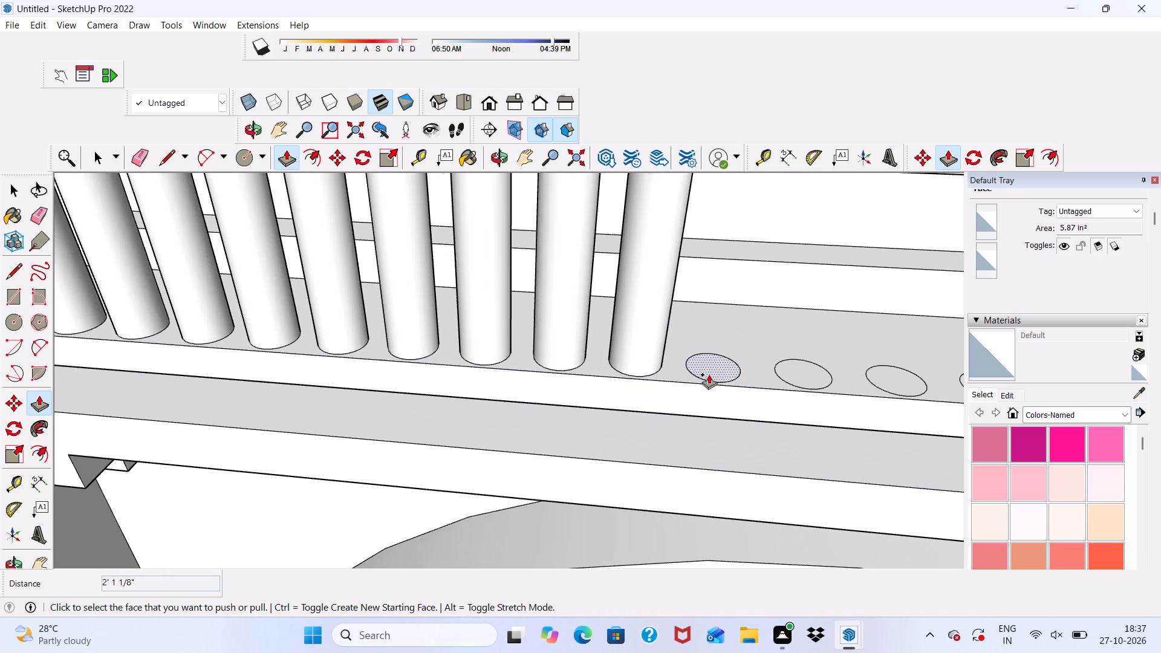
{"action": "scroll", "coordinate": [709, 369], "scroll_direction": "up", "scroll_amount": 3}
{"action": "left_click", "coordinate": [712, 365]}
{"action": "scroll", "coordinate": [717, 328], "scroll_direction": "down", "scroll_amount": 10}
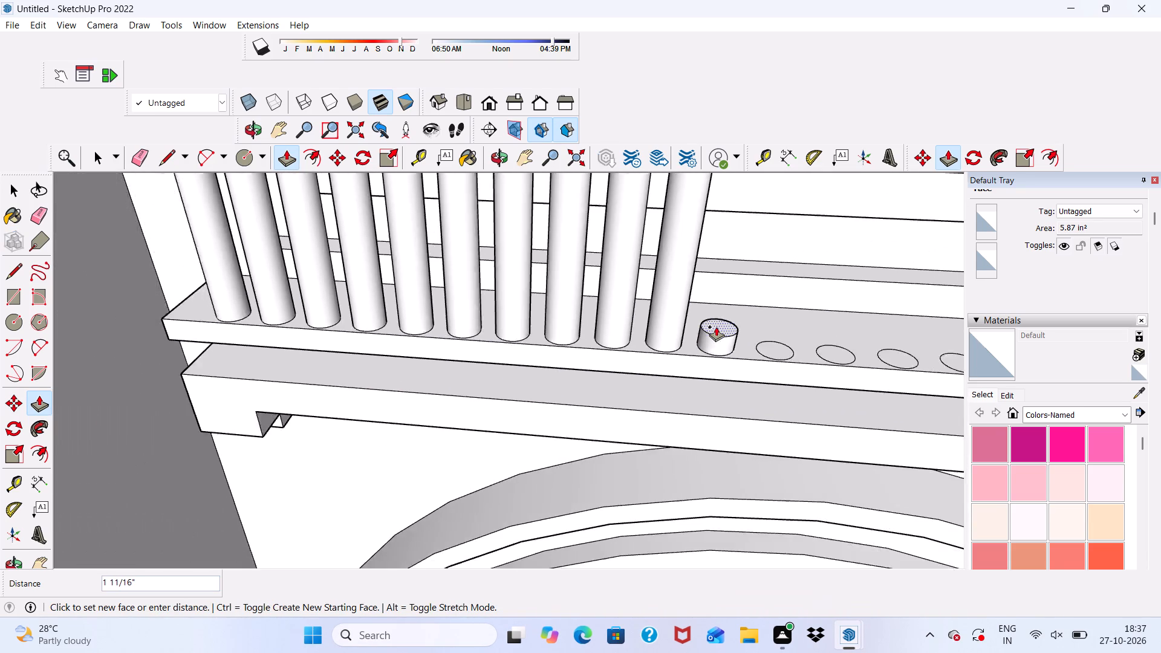
{"action": "scroll", "coordinate": [700, 259], "scroll_direction": "down", "scroll_amount": 15}
{"action": "scroll", "coordinate": [751, 225], "scroll_direction": "up", "scroll_amount": 2}
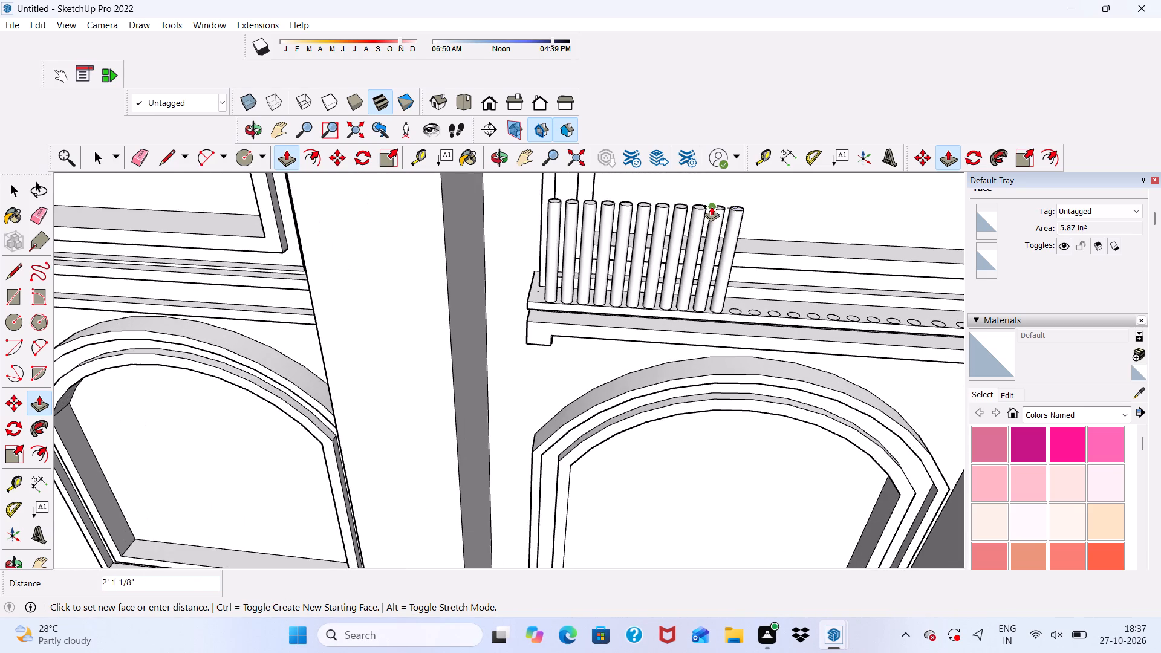
{"action": "scroll", "coordinate": [711, 206], "scroll_direction": "up", "scroll_amount": 4}
{"action": "left_click", "coordinate": [717, 212]}
Pull the twelfth circle on the sill up 2' 1 1/8" to match the height of the eleventh cylinder.
{"action": "scroll", "coordinate": [756, 298], "scroll_direction": "up", "scroll_amount": 6}
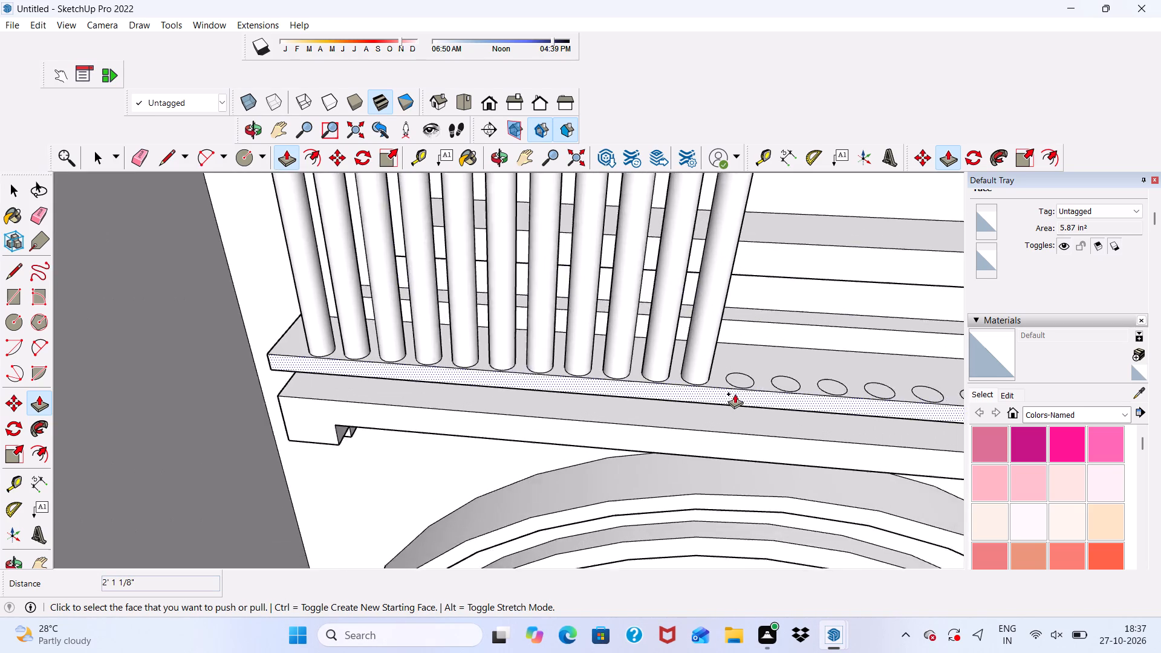
{"action": "scroll", "coordinate": [735, 394], "scroll_direction": "up", "scroll_amount": 6}
{"action": "left_click", "coordinate": [741, 368]}
{"action": "scroll", "coordinate": [740, 353], "scroll_direction": "down", "scroll_amount": 9}
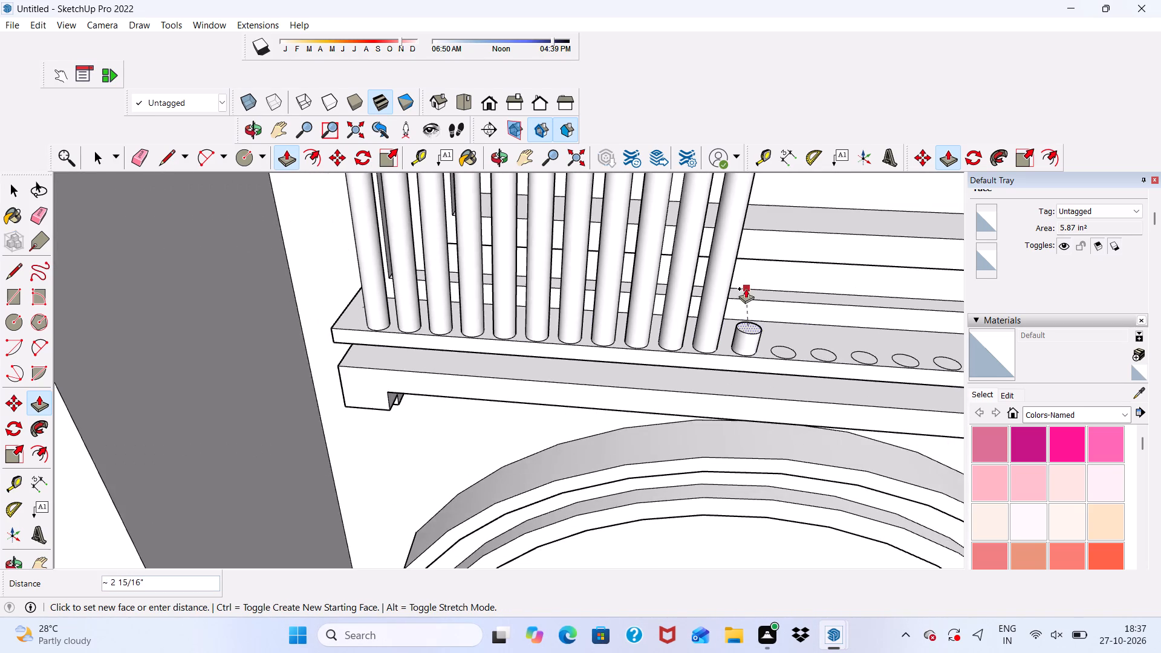
{"action": "scroll", "coordinate": [740, 288], "scroll_direction": "down", "scroll_amount": 5}
{"action": "scroll", "coordinate": [784, 224], "scroll_direction": "down", "scroll_amount": 1}
{"action": "scroll", "coordinate": [752, 200], "scroll_direction": "up", "scroll_amount": 2}
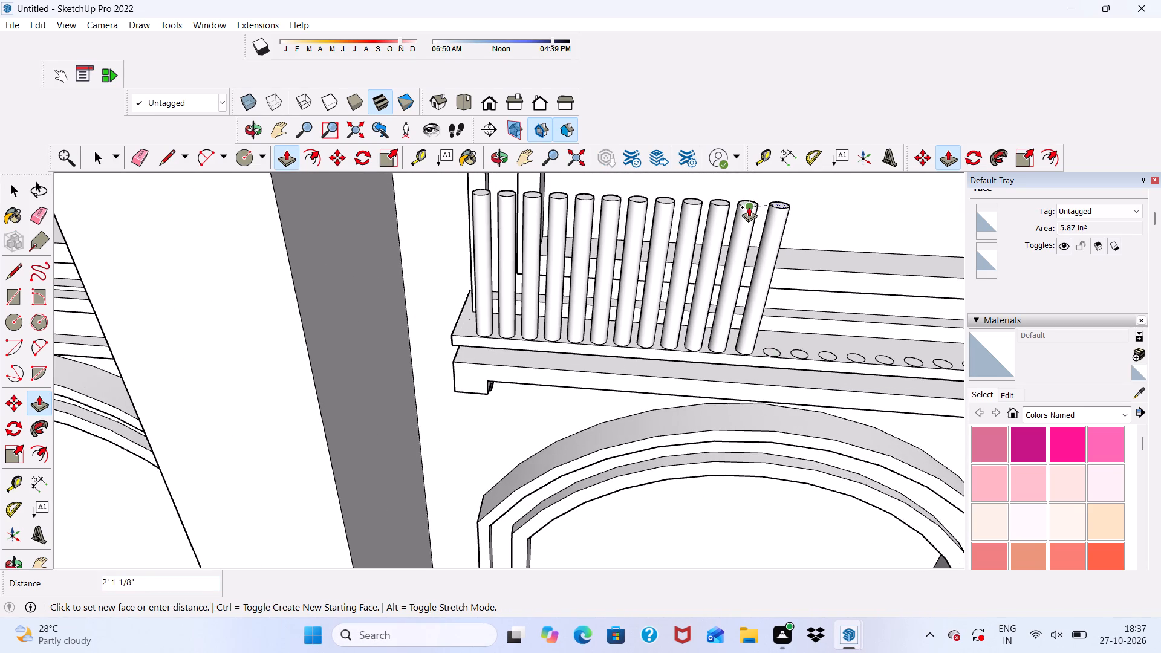
{"action": "left_click", "coordinate": [749, 207]}
Pull the thirteenth circle on the sill up 2' 1 1/8", level with the twelfth cylinder.
{"action": "scroll", "coordinate": [749, 276], "scroll_direction": "down", "scroll_amount": 3}
{"action": "scroll", "coordinate": [765, 215], "scroll_direction": "down", "scroll_amount": 5}
{"action": "scroll", "coordinate": [530, 285], "scroll_direction": "down", "scroll_amount": 11}
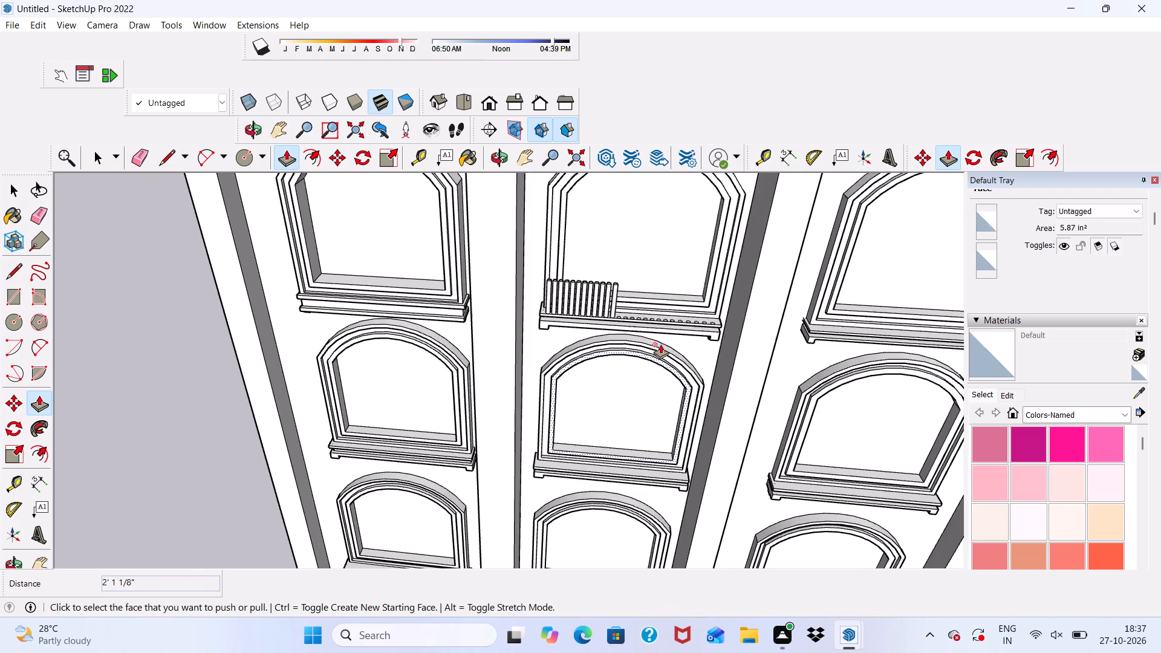
{"action": "middle_click_drag", "start_coordinate": [660, 343], "coordinate": [677, 223]}
{"action": "scroll", "coordinate": [665, 284], "scroll_direction": "up", "scroll_amount": 10}
{"action": "scroll", "coordinate": [646, 280], "scroll_direction": "down", "scroll_amount": 1}
{"action": "middle_click_drag", "start_coordinate": [646, 280], "coordinate": [587, 417]}
{"action": "scroll", "coordinate": [556, 328], "scroll_direction": "up", "scroll_amount": 4}
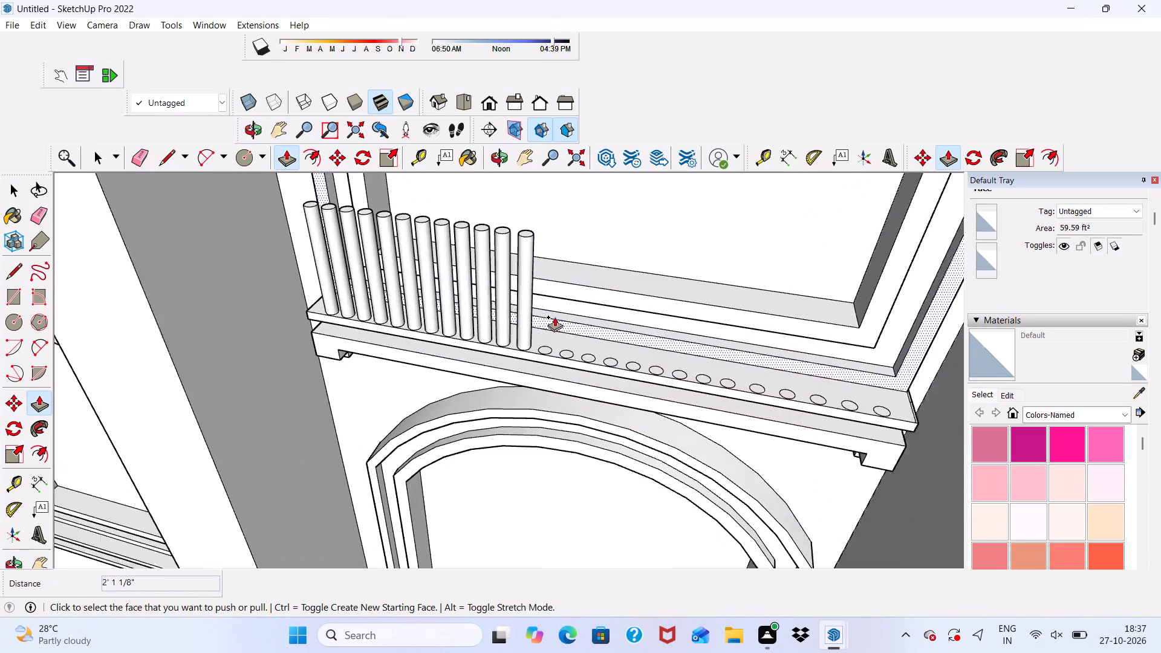
{"action": "scroll", "coordinate": [554, 317], "scroll_direction": "up", "scroll_amount": 8}
{"action": "left_click", "coordinate": [531, 360]}
{"action": "scroll", "coordinate": [558, 259], "scroll_direction": "down", "scroll_amount": 5}
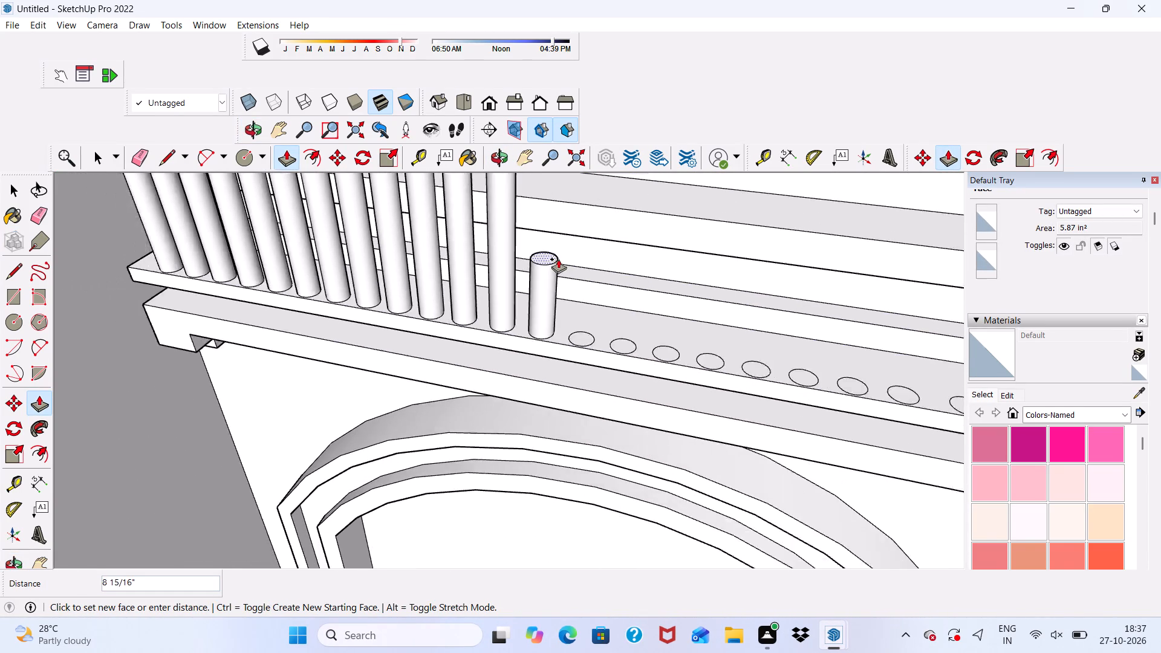
{"action": "scroll", "coordinate": [558, 259], "scroll_direction": "down", "scroll_amount": 11}
{"action": "scroll", "coordinate": [584, 219], "scroll_direction": "up", "scroll_amount": 5}
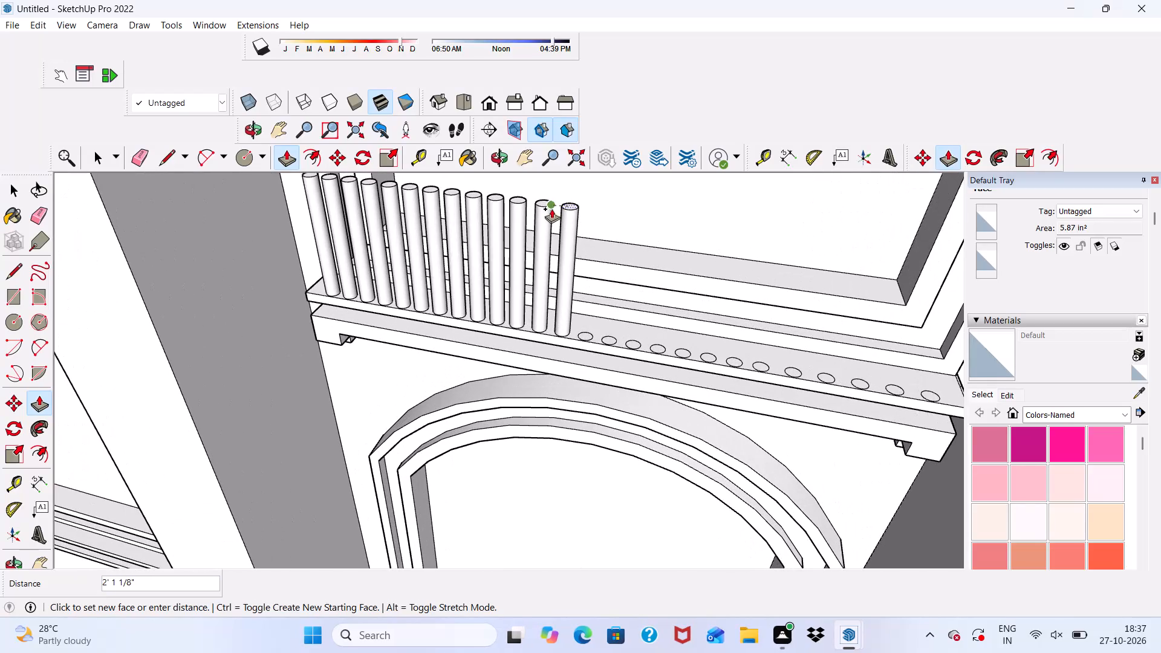
{"action": "left_click", "coordinate": [550, 207]}
Pull the fourteenth circle on the sill up 2' 1 1/8", level with the thirteenth cylinder.
{"action": "scroll", "coordinate": [623, 330], "scroll_direction": "up", "scroll_amount": 8}
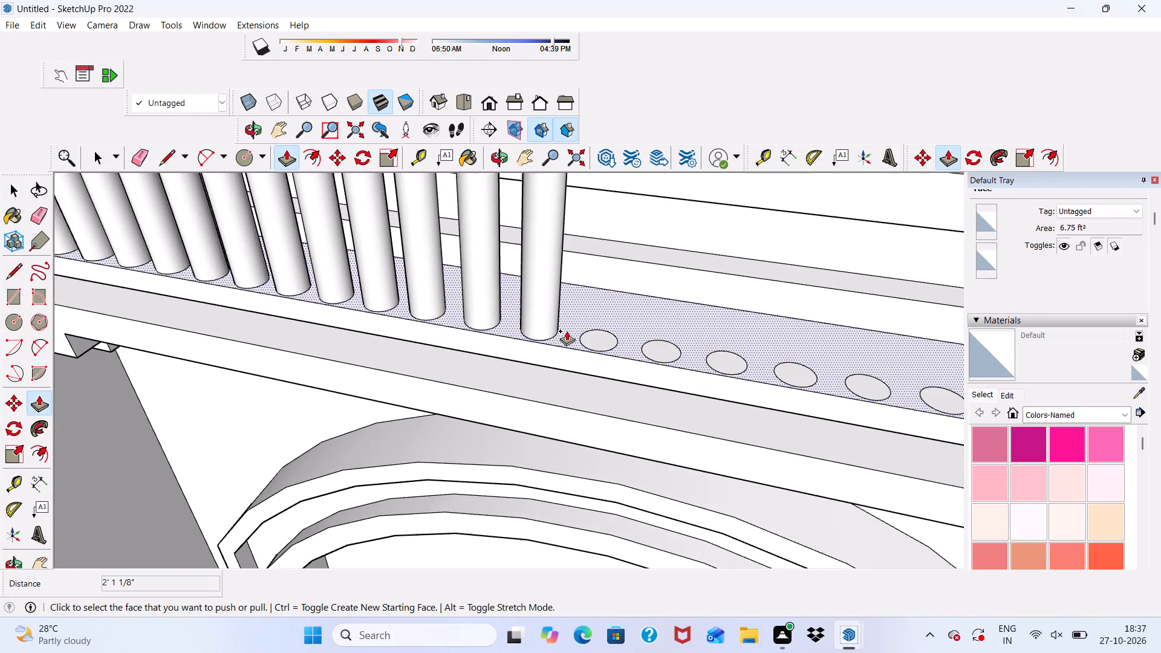
{"action": "scroll", "coordinate": [567, 331], "scroll_direction": "up", "scroll_amount": 5}
{"action": "left_click", "coordinate": [603, 335]}
{"action": "scroll", "coordinate": [627, 245], "scroll_direction": "down", "scroll_amount": 8}
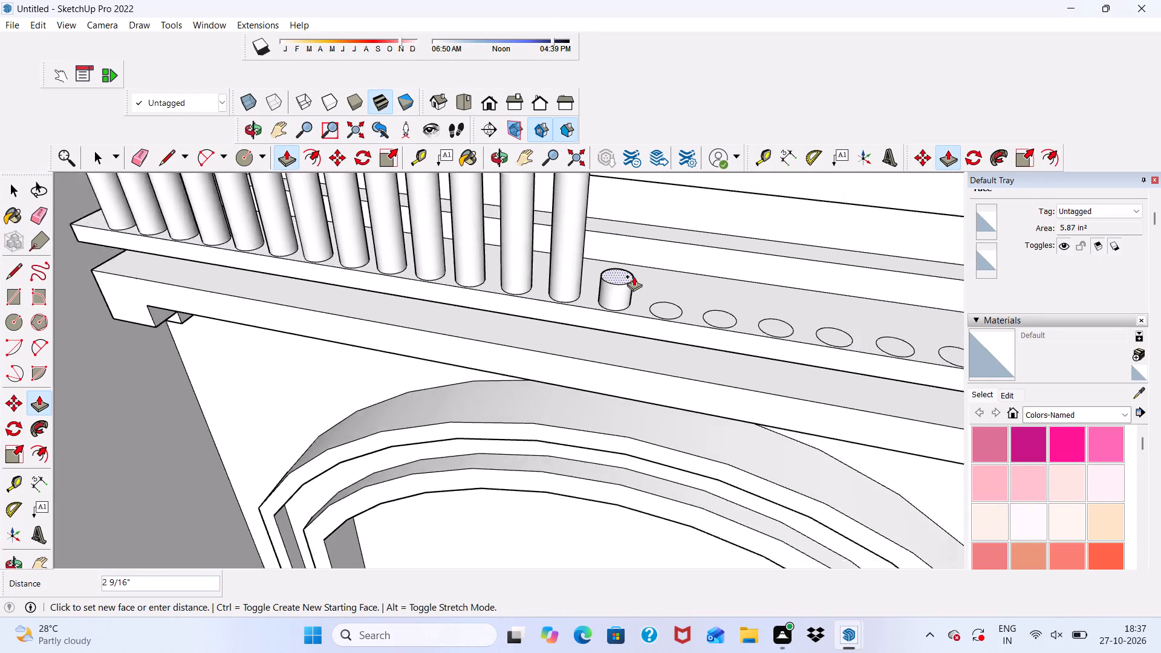
{"action": "scroll", "coordinate": [634, 276], "scroll_direction": "down", "scroll_amount": 20}
{"action": "scroll", "coordinate": [700, 193], "scroll_direction": "up", "scroll_amount": 8}
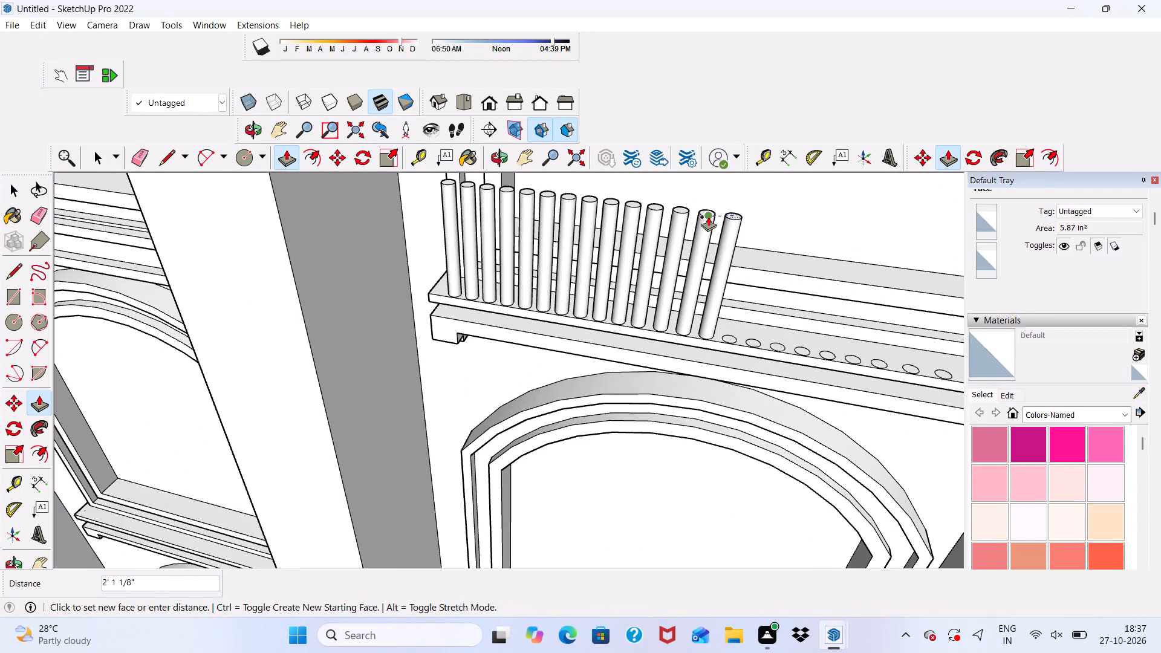
{"action": "scroll", "coordinate": [708, 216], "scroll_direction": "up", "scroll_amount": 3}
{"action": "left_click", "coordinate": [708, 216]}
Pull the fifteenth circle on the sill up 2' 1 1/8" to match the height of the fourteenth cylinder.
{"action": "scroll", "coordinate": [739, 317], "scroll_direction": "up", "scroll_amount": 12}
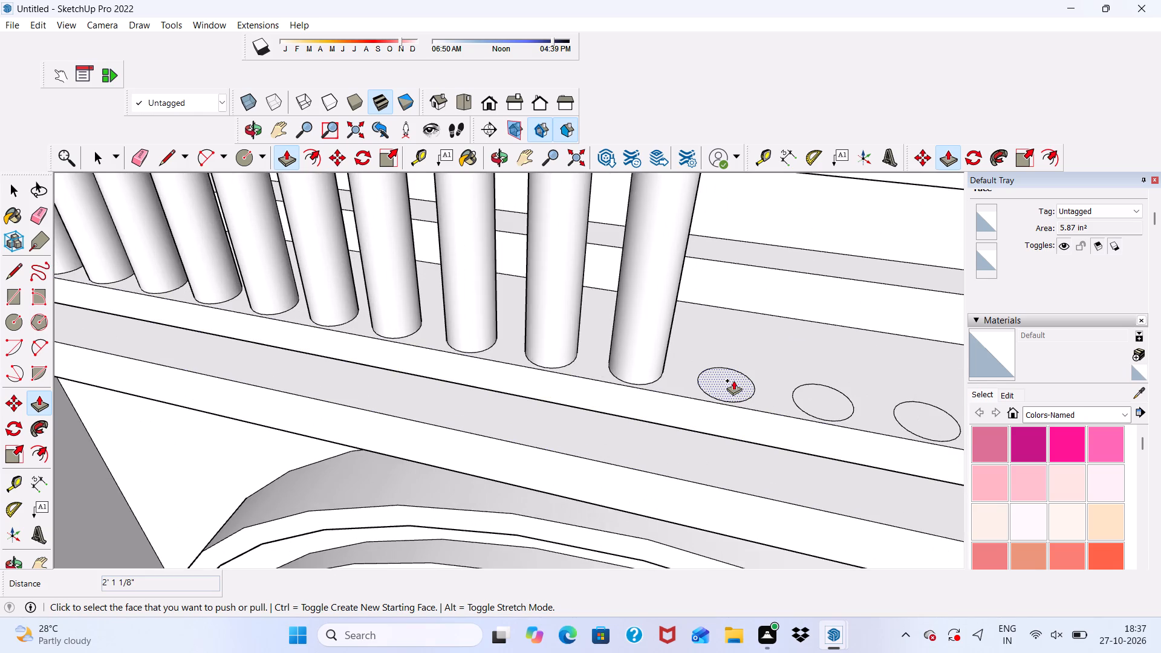
{"action": "left_click", "coordinate": [733, 380]}
{"action": "scroll", "coordinate": [733, 302], "scroll_direction": "down", "scroll_amount": 16}
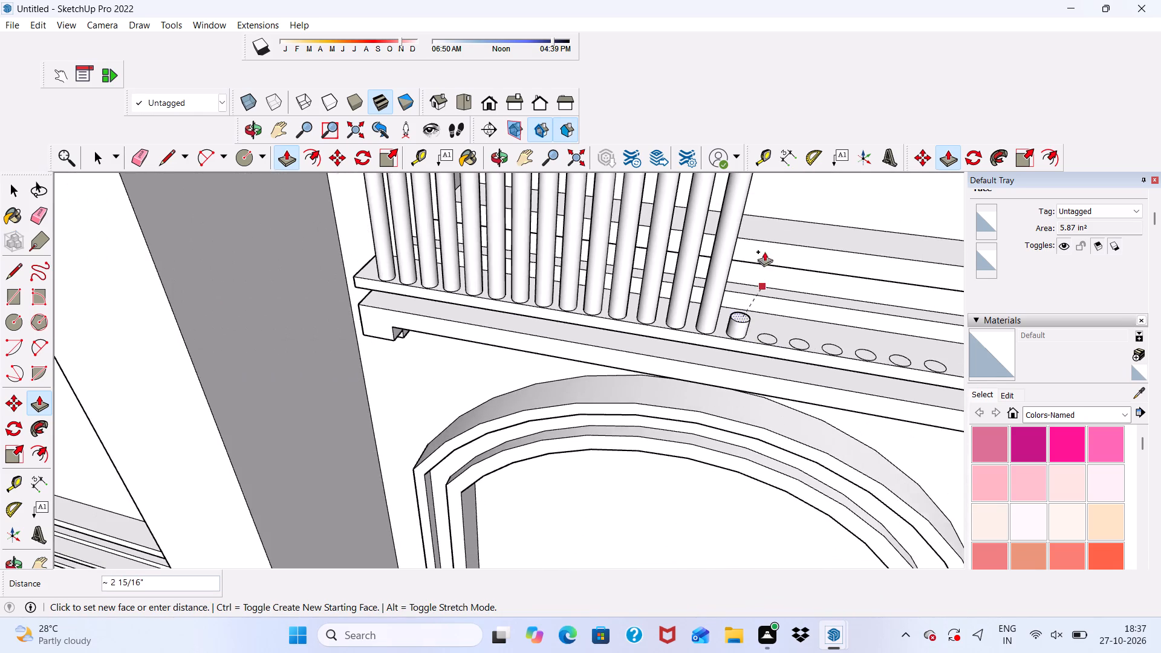
{"action": "scroll", "coordinate": [764, 252], "scroll_direction": "down", "scroll_amount": 11}
{"action": "scroll", "coordinate": [783, 197], "scroll_direction": "up", "scroll_amount": 7}
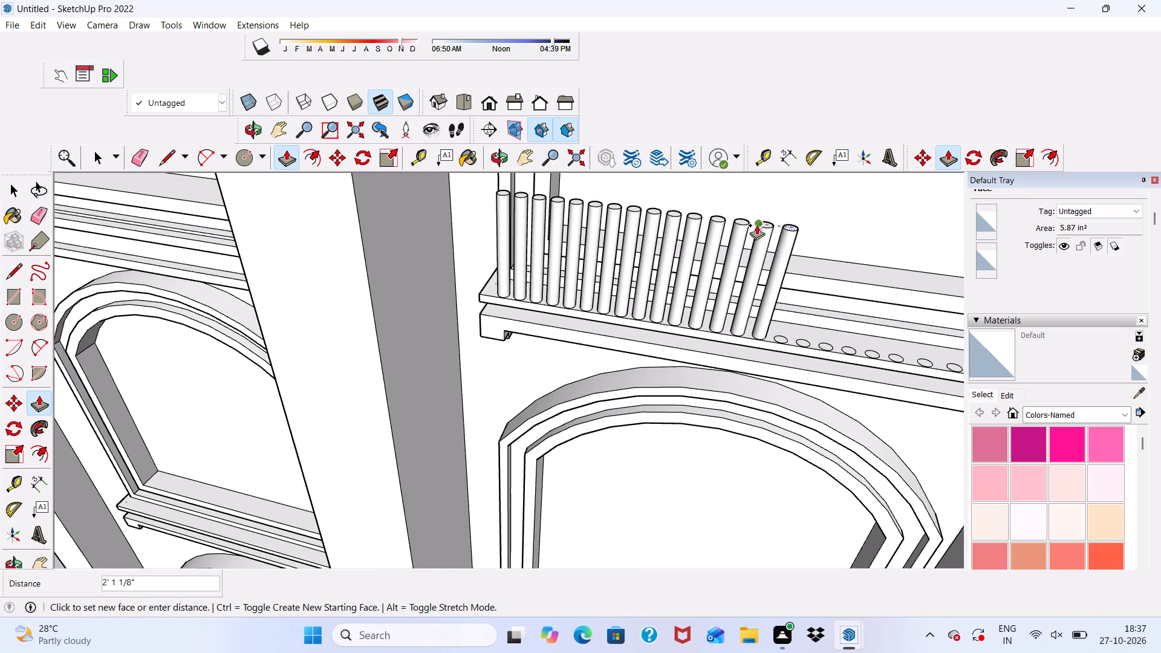
{"action": "left_click", "coordinate": [756, 225]}
Pull the sixteenth circle on the sill up 2' 1 1/8", level with the fifteenth cylinder.
{"action": "scroll", "coordinate": [809, 339], "scroll_direction": "up", "scroll_amount": 16}
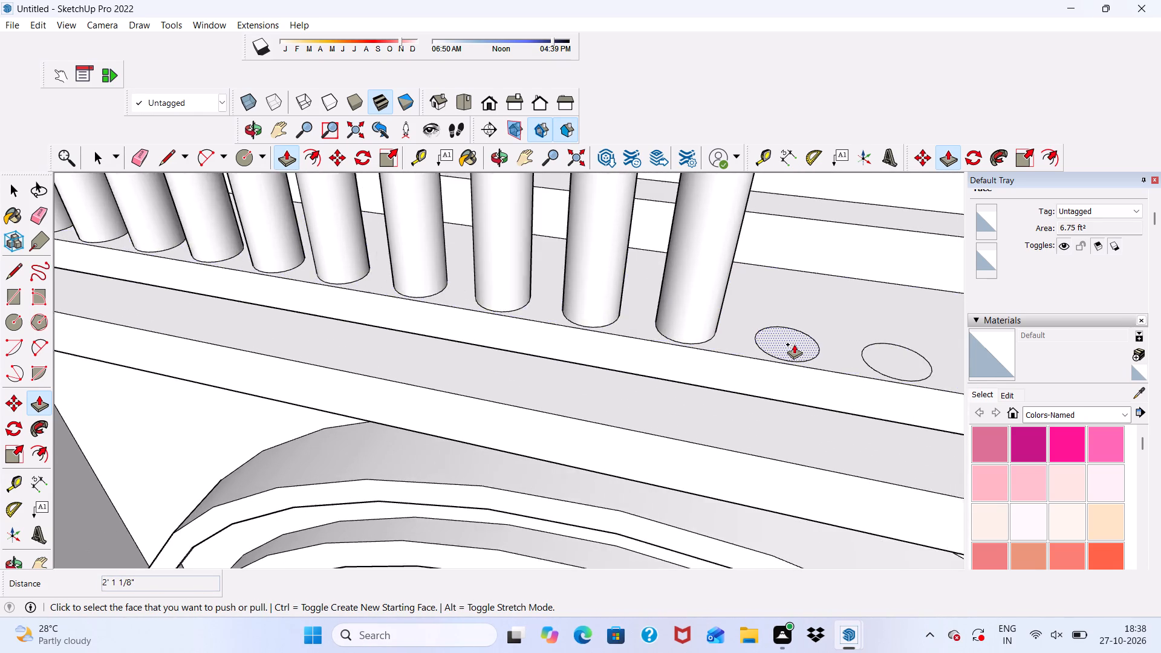
{"action": "scroll", "coordinate": [794, 344], "scroll_direction": "up", "scroll_amount": 1}
{"action": "left_click", "coordinate": [794, 344]}
{"action": "scroll", "coordinate": [801, 259], "scroll_direction": "down", "scroll_amount": 17}
{"action": "scroll", "coordinate": [802, 247], "scroll_direction": "down", "scroll_amount": 5}
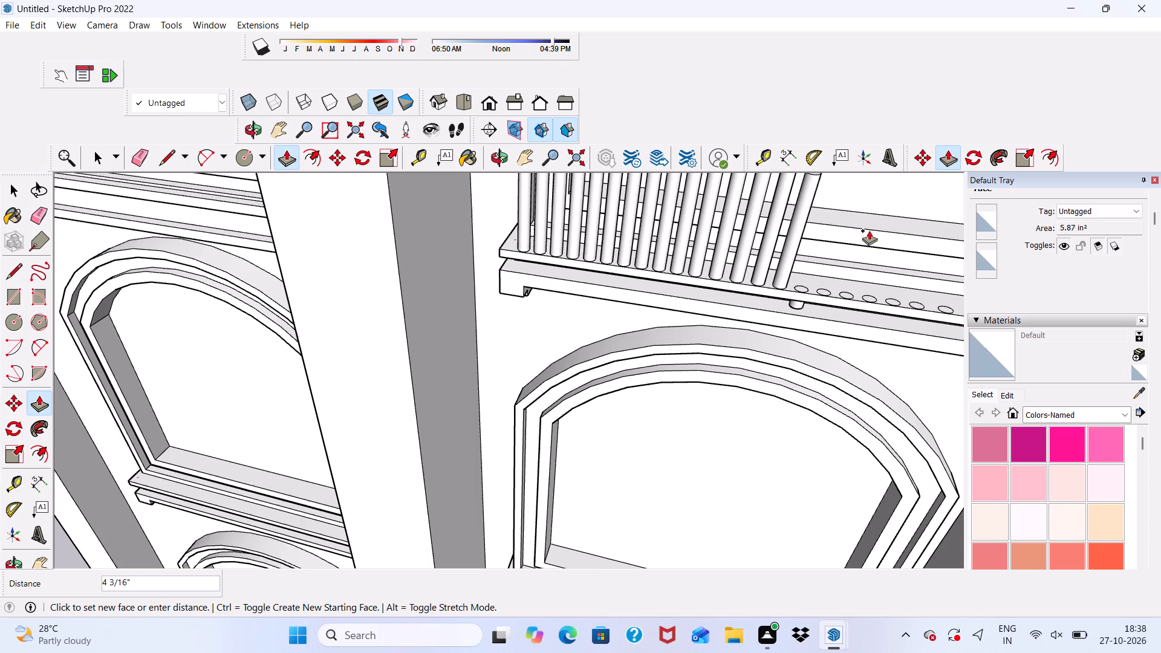
{"action": "scroll", "coordinate": [869, 230], "scroll_direction": "down", "scroll_amount": 6}
{"action": "scroll", "coordinate": [837, 191], "scroll_direction": "up", "scroll_amount": 7}
{"action": "left_click", "coordinate": [819, 204]}
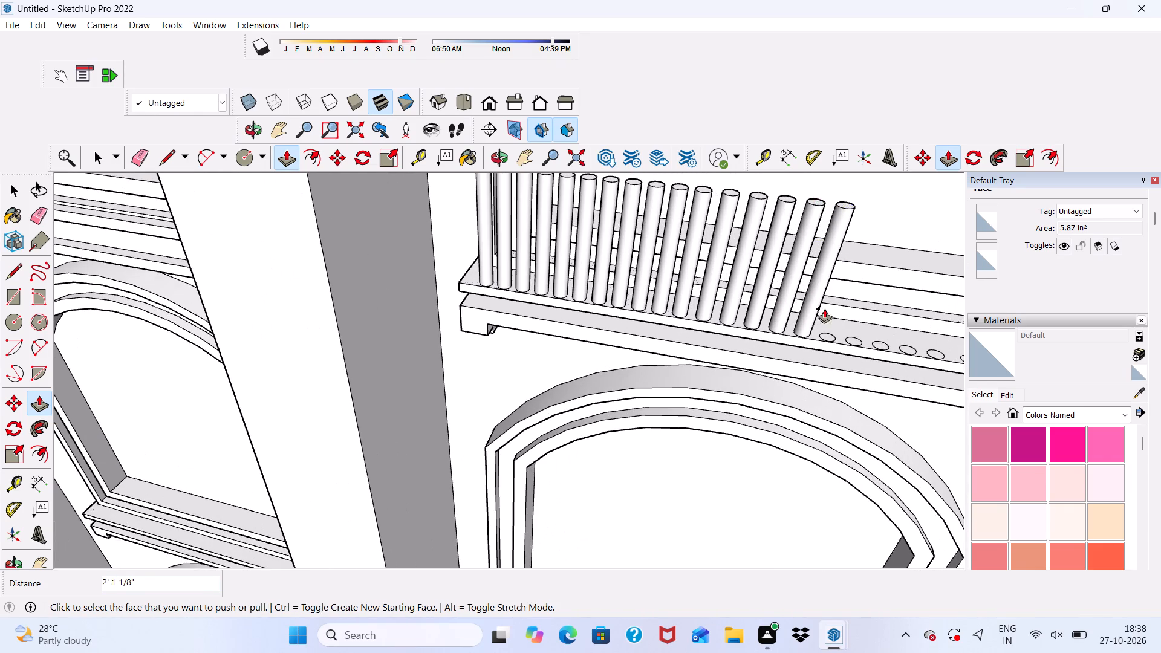
Pull the seventeenth circle on the sill up 2' 1 1/8" to match the height of the sixteenth cylinder.
{"action": "scroll", "coordinate": [828, 335], "scroll_direction": "up", "scroll_amount": 12}
{"action": "left_click", "coordinate": [828, 335]}
{"action": "scroll", "coordinate": [828, 257], "scroll_direction": "down", "scroll_amount": 5}
{"action": "scroll", "coordinate": [865, 213], "scroll_direction": "down", "scroll_amount": 16}
{"action": "scroll", "coordinate": [883, 166], "scroll_direction": "up", "scroll_amount": 5}
{"action": "scroll", "coordinate": [725, 265], "scroll_direction": "down", "scroll_amount": 10}
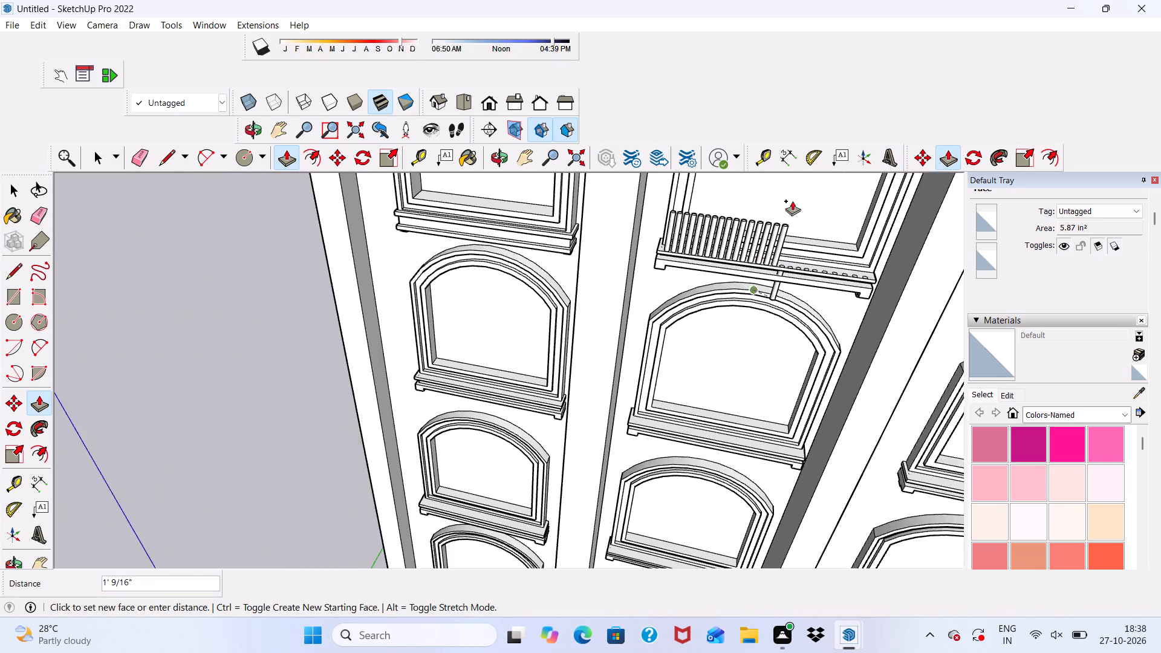
{"action": "scroll", "coordinate": [793, 195], "scroll_direction": "up", "scroll_amount": 12}
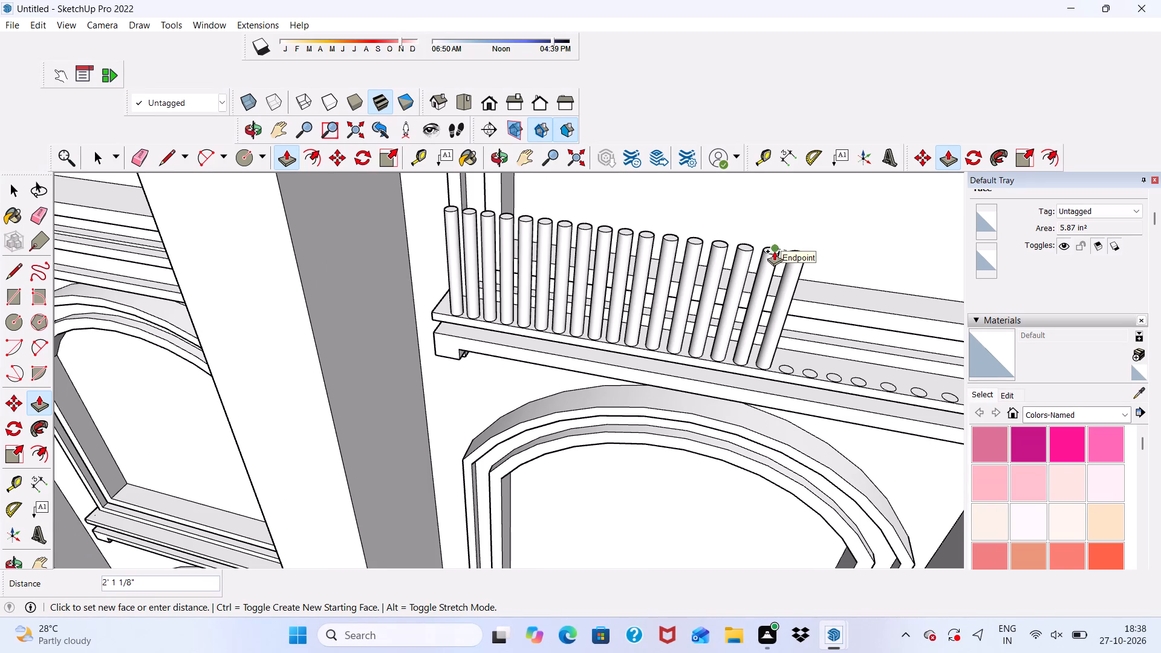
{"action": "scroll", "coordinate": [774, 253], "scroll_direction": "up", "scroll_amount": 4}
{"action": "left_click", "coordinate": [772, 254]}
Pull the eighteenth circle on the sill up 2' 1 1/8", level with the seventeenth cylinder.
{"action": "scroll", "coordinate": [688, 304], "scroll_direction": "down", "scroll_amount": 10}
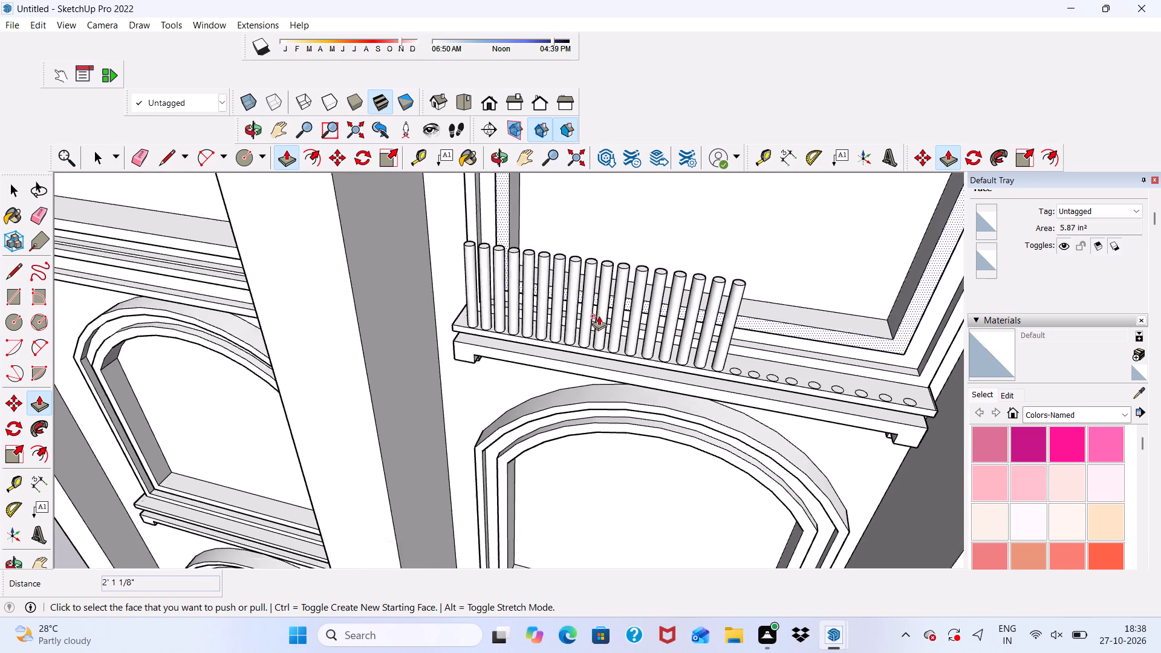
{"action": "scroll", "coordinate": [626, 317], "scroll_direction": "up", "scroll_amount": 1}
{"action": "scroll", "coordinate": [844, 391], "scroll_direction": "up", "scroll_amount": 12}
{"action": "scroll", "coordinate": [536, 362], "scroll_direction": "up", "scroll_amount": 1}
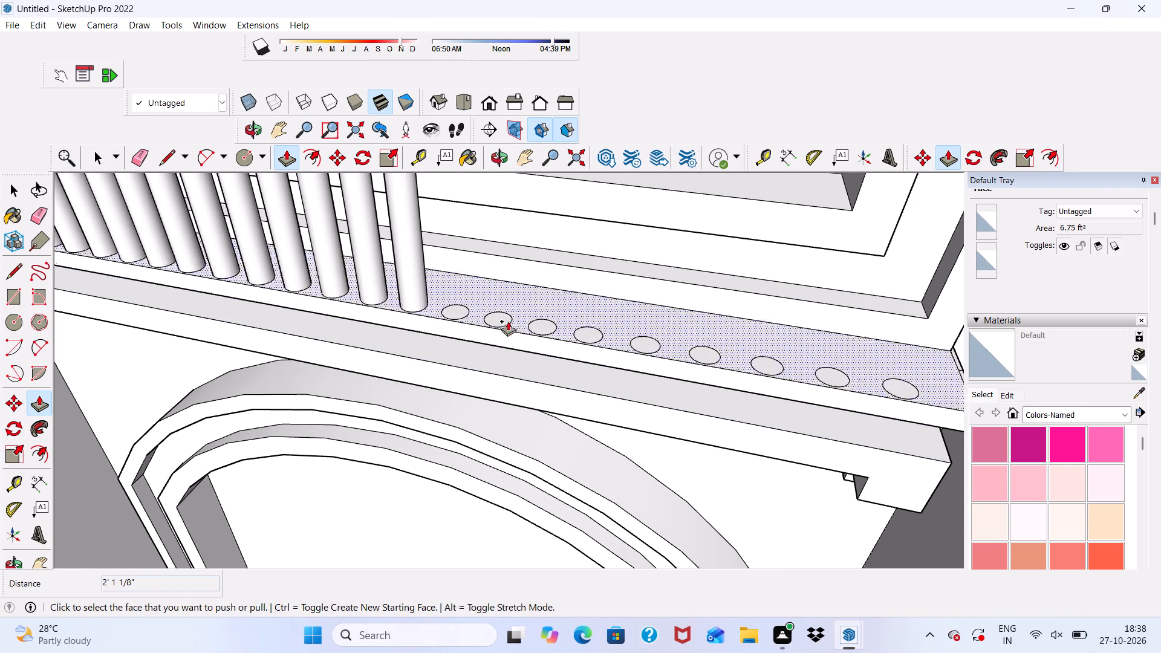
{"action": "left_click", "coordinate": [460, 310]}
{"action": "scroll", "coordinate": [466, 238], "scroll_direction": "down", "scroll_amount": 2}
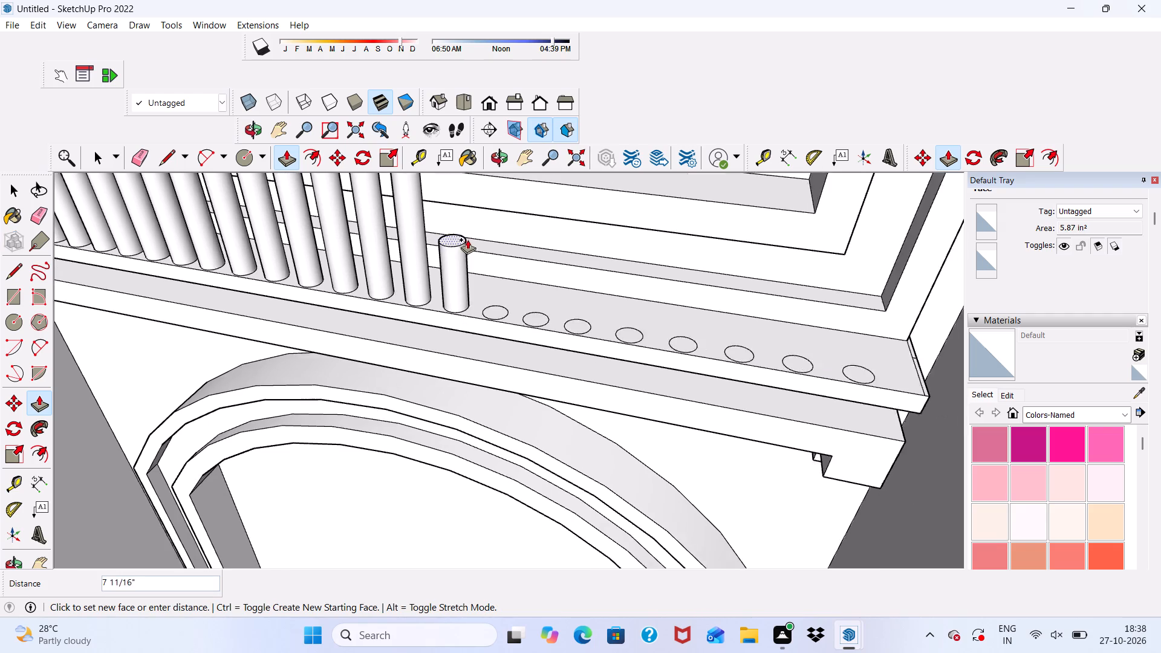
{"action": "scroll", "coordinate": [467, 239], "scroll_direction": "down", "scroll_amount": 14}
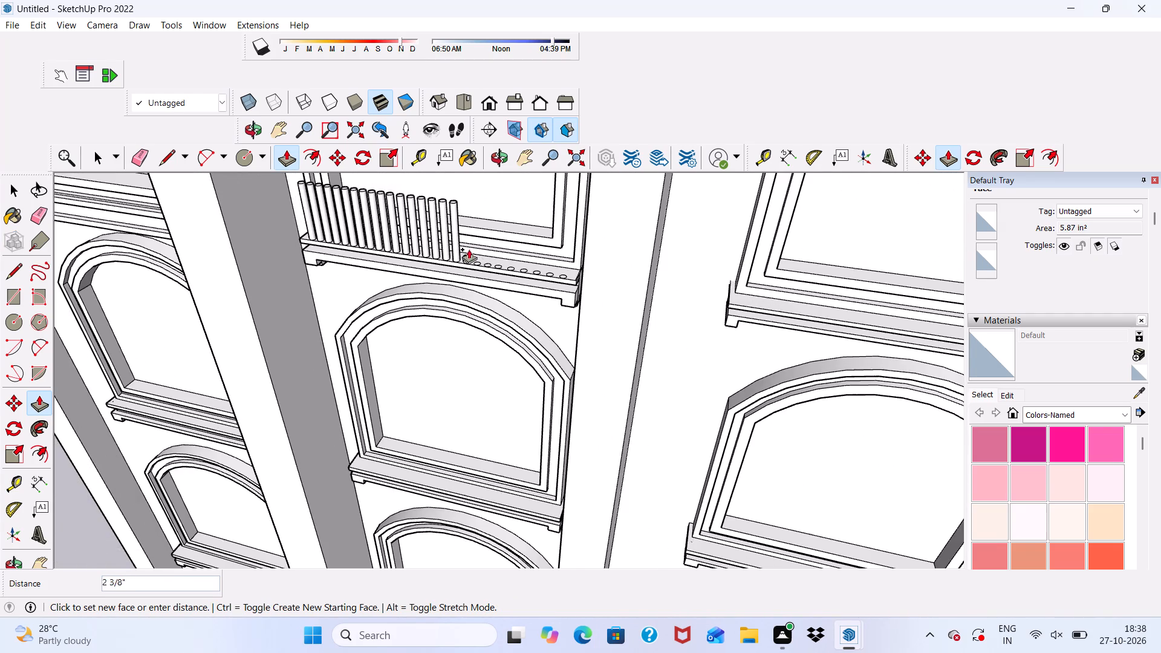
{"action": "scroll", "coordinate": [476, 209], "scroll_direction": "up", "scroll_amount": 10}
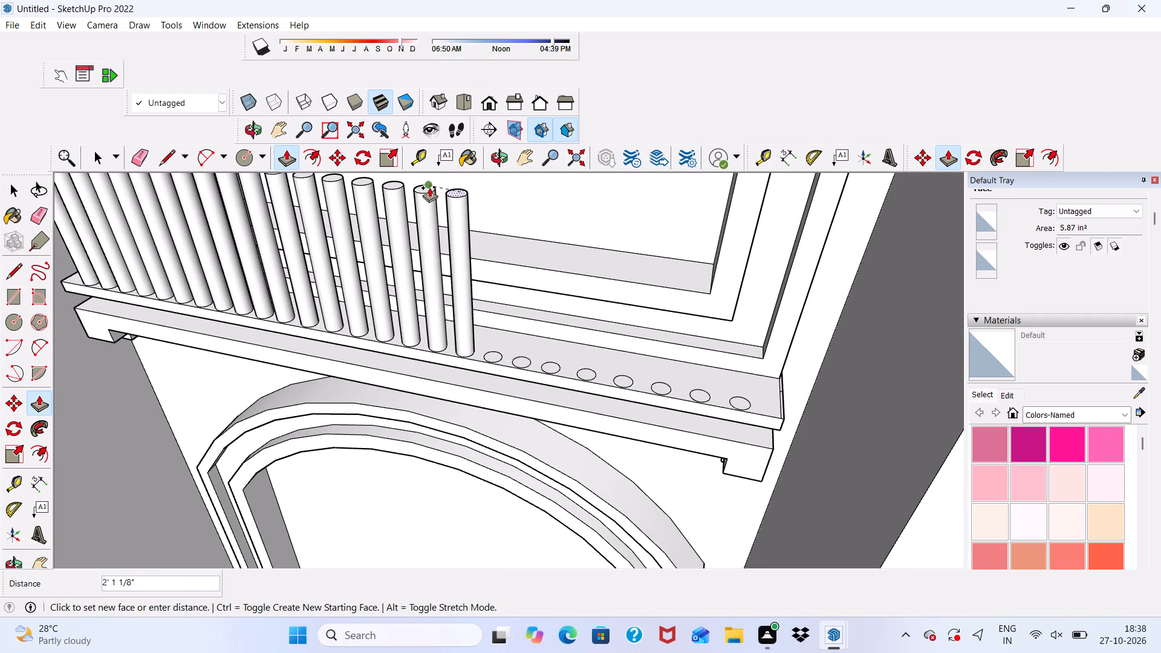
{"action": "left_click", "coordinate": [429, 187]}
Pull the nineteenth circle on the sill up 2' 1 1/8" to match the height of the eighteenth cylinder.
{"action": "scroll", "coordinate": [476, 288], "scroll_direction": "up", "scroll_amount": 3}
{"action": "scroll", "coordinate": [501, 371], "scroll_direction": "up", "scroll_amount": 8}
{"action": "left_click", "coordinate": [501, 393]}
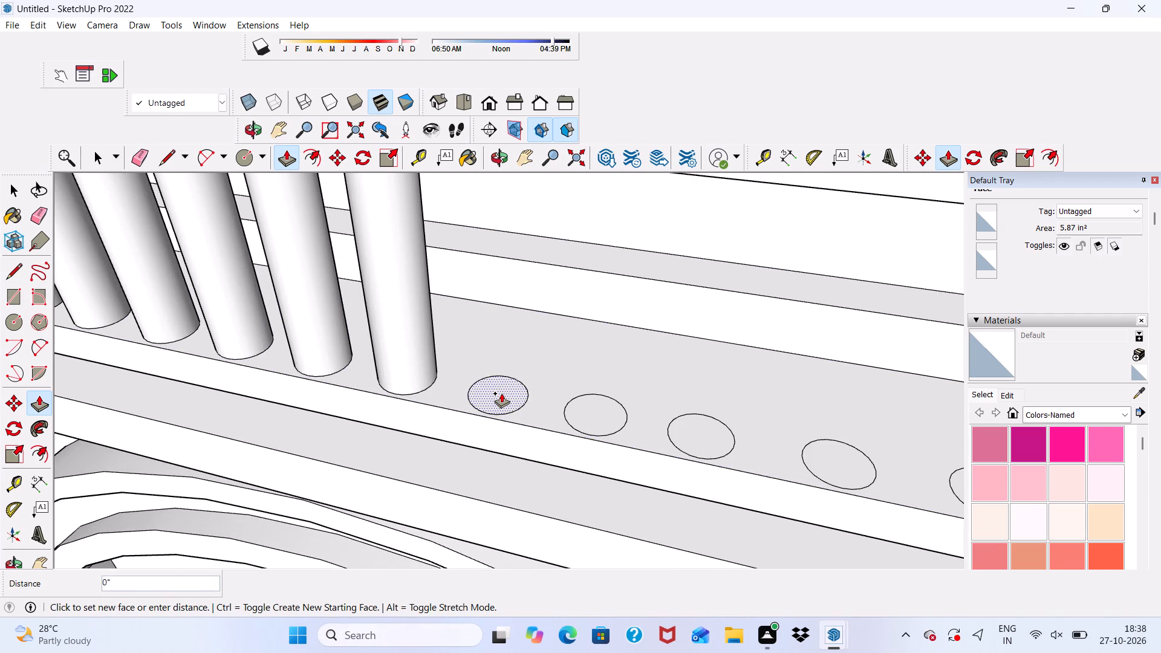
{"action": "scroll", "coordinate": [532, 300], "scroll_direction": "down", "scroll_amount": 11}
{"action": "scroll", "coordinate": [578, 333], "scroll_direction": "down", "scroll_amount": 5}
{"action": "scroll", "coordinate": [532, 219], "scroll_direction": "up", "scroll_amount": 1}
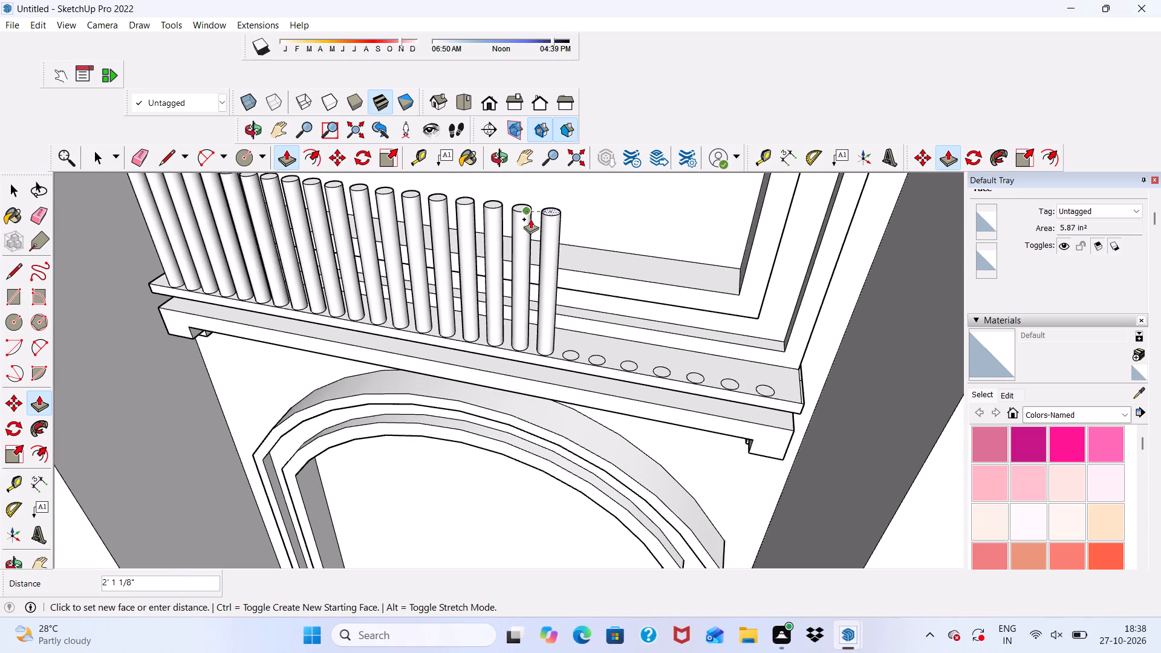
{"action": "scroll", "coordinate": [530, 219], "scroll_direction": "up", "scroll_amount": 1}
{"action": "left_click", "coordinate": [529, 213]}
Pull the twentieth circle on the sill up 2' 1 1/8", level with the nineteenth cylinder.
{"action": "scroll", "coordinate": [565, 346], "scroll_direction": "up", "scroll_amount": 8}
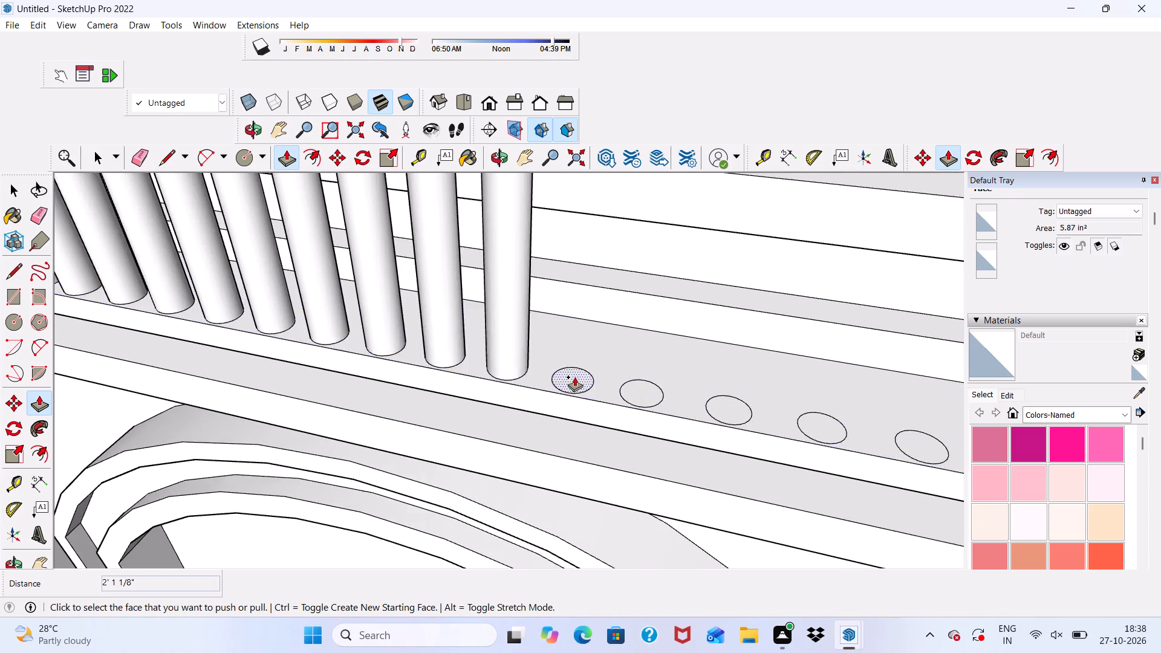
{"action": "scroll", "coordinate": [574, 377], "scroll_direction": "up", "scroll_amount": 2}
{"action": "left_click", "coordinate": [574, 377]}
{"action": "scroll", "coordinate": [574, 302], "scroll_direction": "down", "scroll_amount": 11}
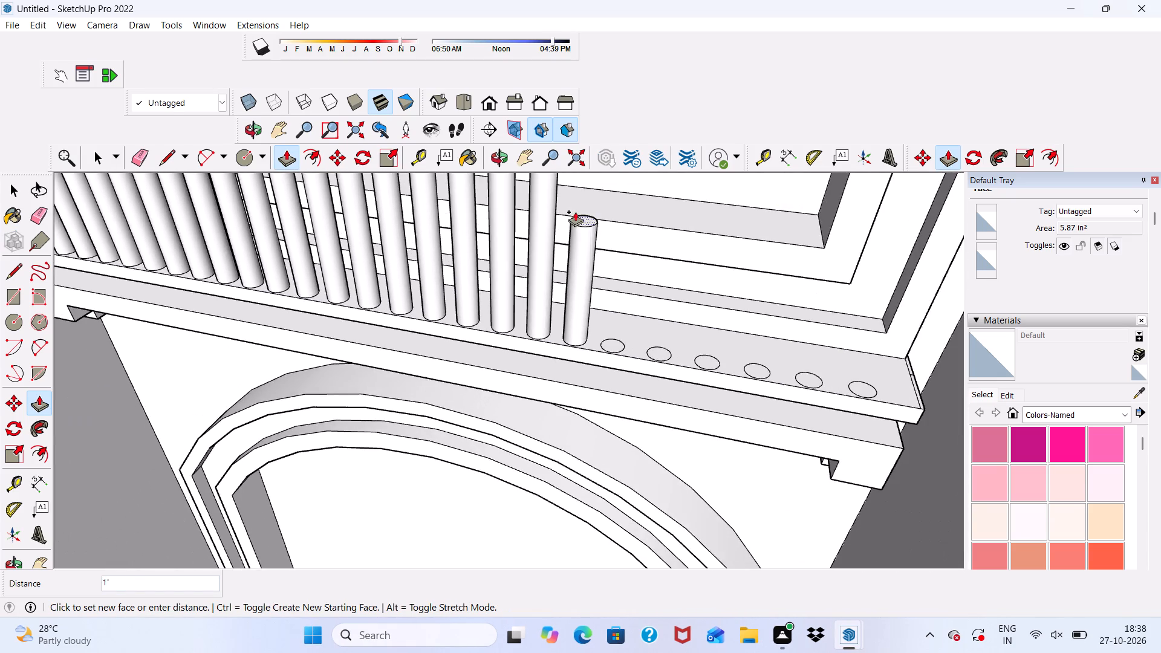
{"action": "scroll", "coordinate": [572, 238], "scroll_direction": "down", "scroll_amount": 5}
{"action": "scroll", "coordinate": [651, 301], "scroll_direction": "down", "scroll_amount": 5}
{"action": "scroll", "coordinate": [610, 228], "scroll_direction": "up", "scroll_amount": 4}
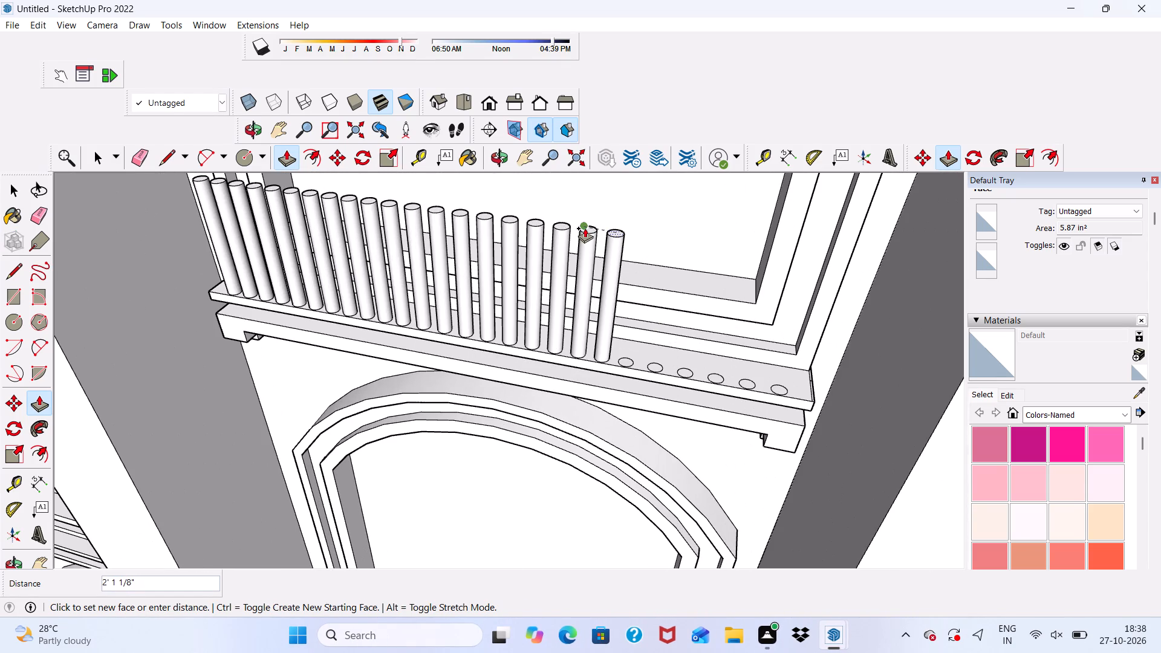
{"action": "left_click", "coordinate": [585, 228]}
Pull the twenty-first circle on the sill up 2' 1 1/8" to match the height of the twentieth cylinder.
{"action": "scroll", "coordinate": [632, 362], "scroll_direction": "up", "scroll_amount": 6}
{"action": "left_click", "coordinate": [624, 358]}
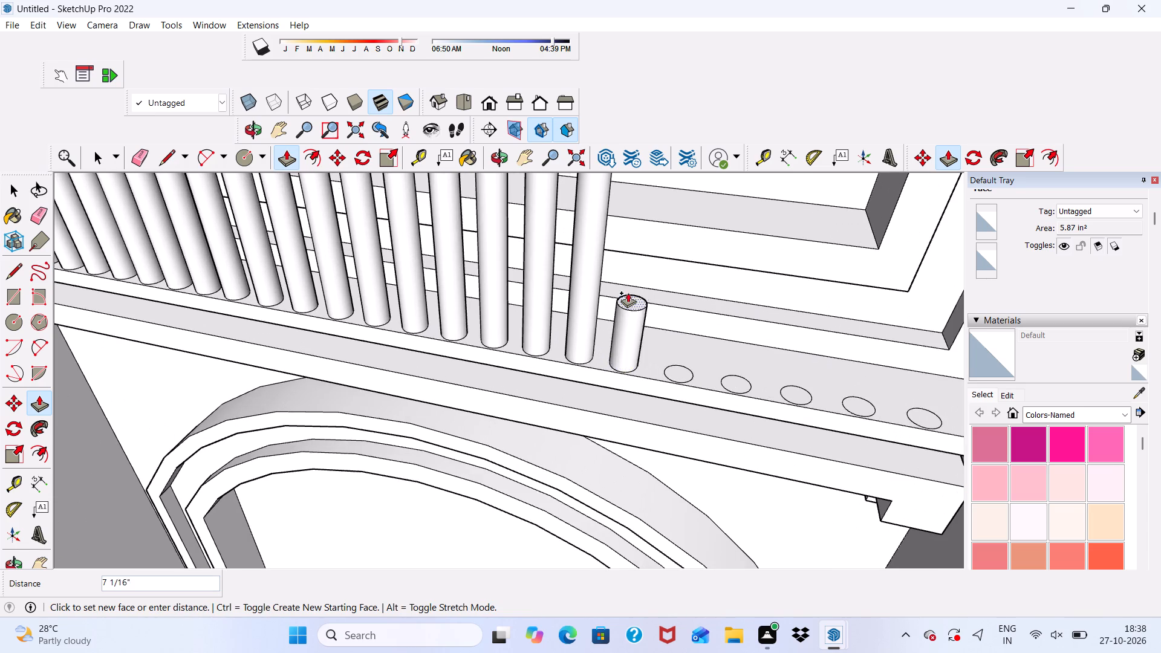
{"action": "scroll", "coordinate": [628, 293], "scroll_direction": "down", "scroll_amount": 11}
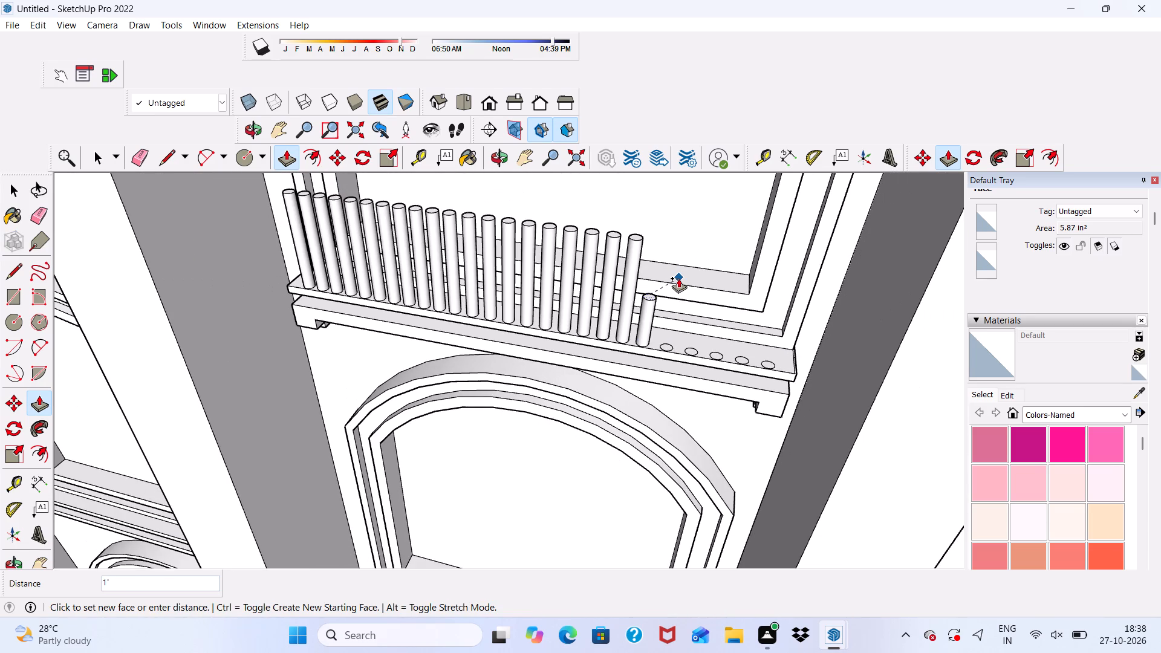
{"action": "scroll", "coordinate": [678, 278], "scroll_direction": "up", "scroll_amount": 1}
{"action": "scroll", "coordinate": [678, 279], "scroll_direction": "down", "scroll_amount": 1}
{"action": "scroll", "coordinate": [648, 244], "scroll_direction": "up", "scroll_amount": 4}
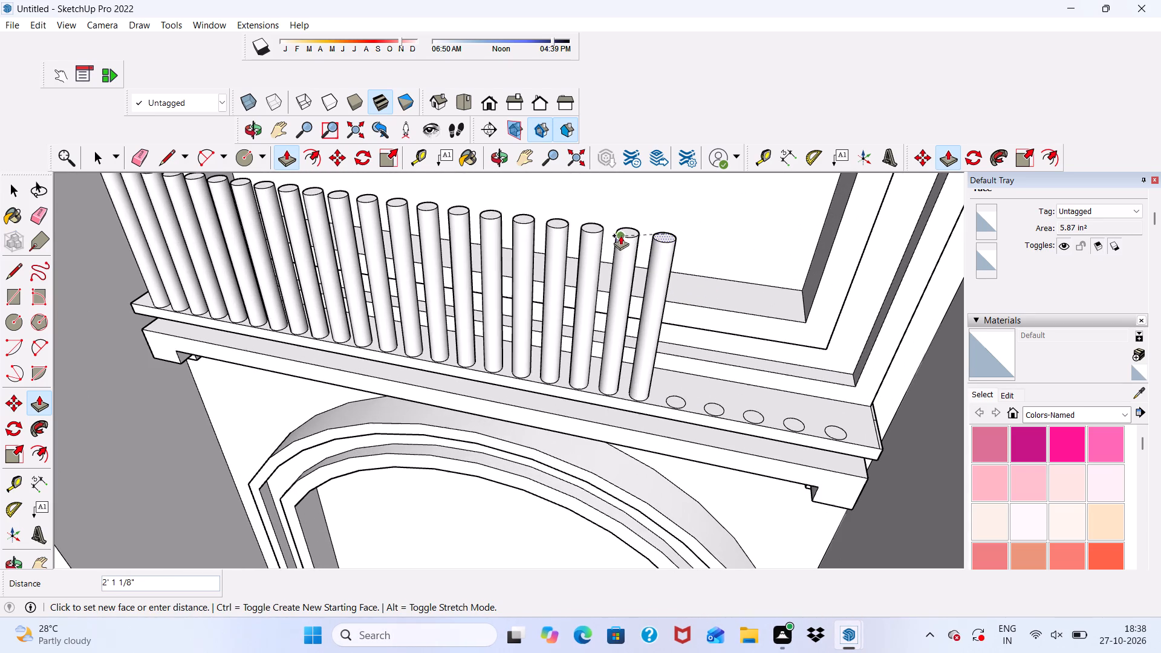
{"action": "left_click", "coordinate": [623, 233]}
Pull the twenty-second circle on the sill up 2' 1 1/8", level with the twenty-first cylinder.
{"action": "scroll", "coordinate": [698, 373], "scroll_direction": "up", "scroll_amount": 8}
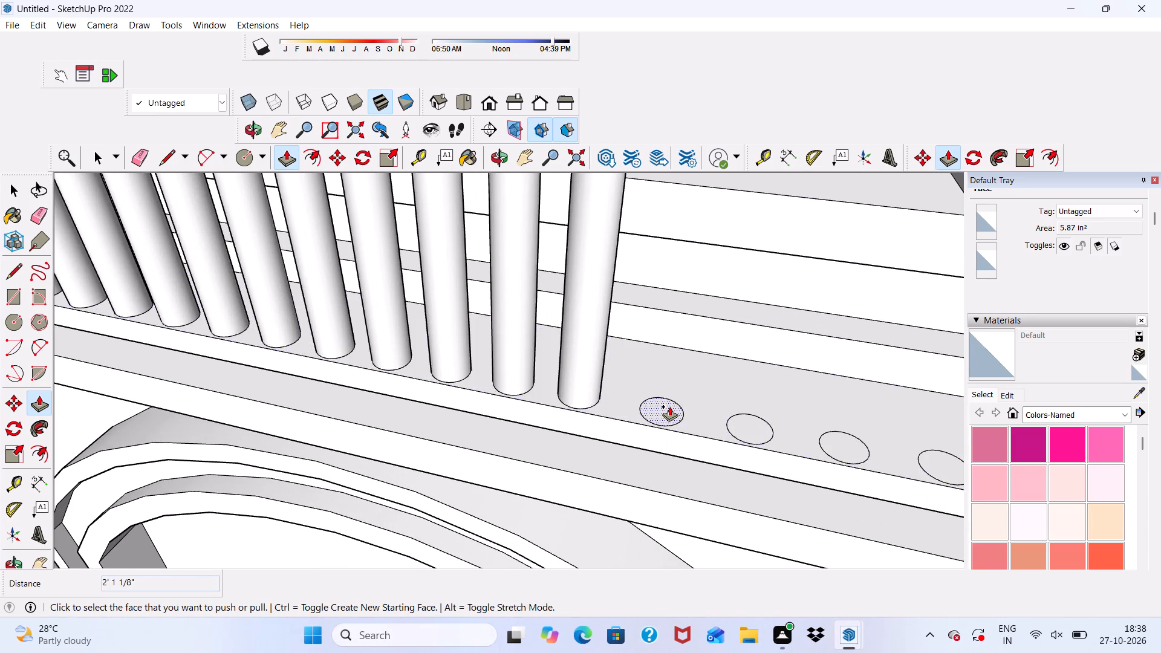
{"action": "left_click", "coordinate": [669, 406]}
{"action": "scroll", "coordinate": [672, 324], "scroll_direction": "down", "scroll_amount": 10}
{"action": "scroll", "coordinate": [715, 365], "scroll_direction": "down", "scroll_amount": 2}
{"action": "scroll", "coordinate": [689, 229], "scroll_direction": "up", "scroll_amount": 2}
{"action": "left_click", "coordinate": [680, 235]}
Pull the twenty-third circle on the sill up 2' 1 1/8" to match the height of the twenty-second cylinder.
{"action": "scroll", "coordinate": [774, 400], "scroll_direction": "up", "scroll_amount": 4}
{"action": "scroll", "coordinate": [719, 417], "scroll_direction": "up", "scroll_amount": 4}
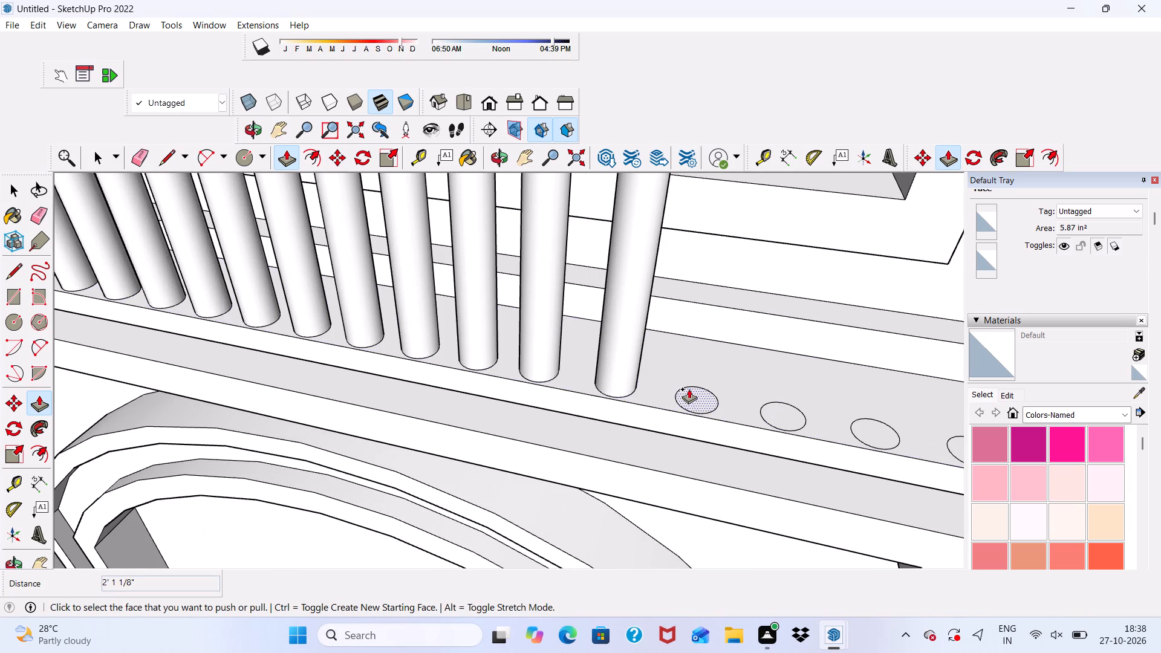
{"action": "left_click", "coordinate": [691, 402]}
{"action": "scroll", "coordinate": [700, 337], "scroll_direction": "down", "scroll_amount": 9}
{"action": "scroll", "coordinate": [802, 290], "scroll_direction": "down", "scroll_amount": 5}
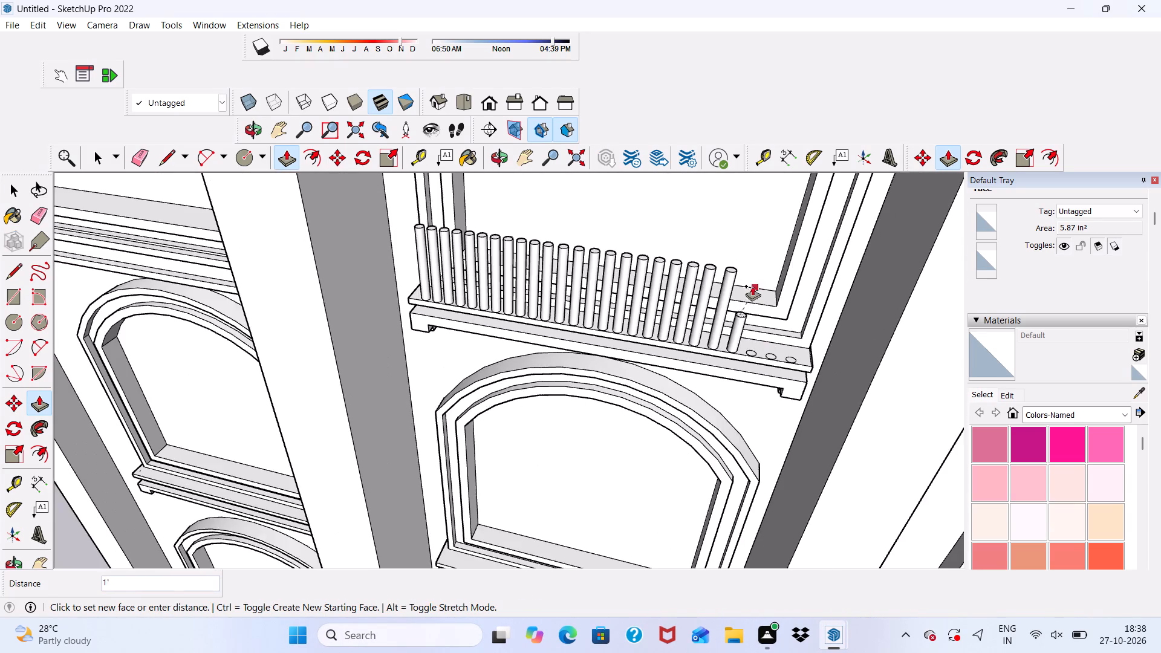
{"action": "scroll", "coordinate": [743, 280], "scroll_direction": "up", "scroll_amount": 3}
{"action": "left_click", "coordinate": [733, 265]}
Pull the twenty-fourth circle on the sill up 2' 1 1/8", level with the twenty-third cylinder.
{"action": "scroll", "coordinate": [757, 371], "scroll_direction": "up", "scroll_amount": 7}
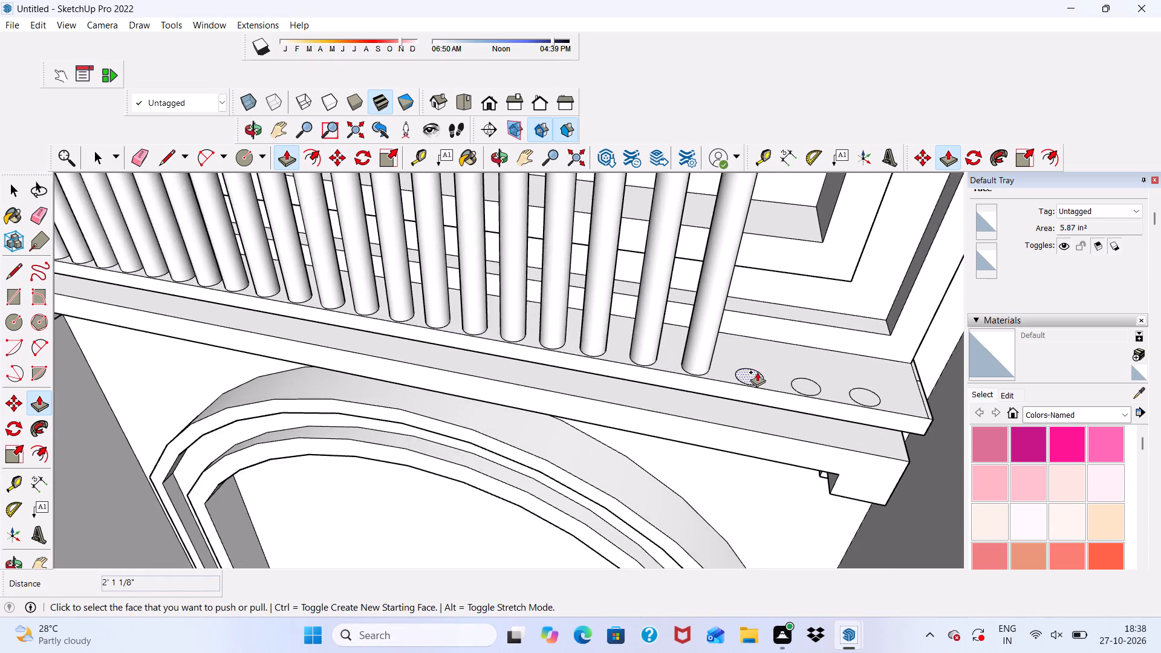
{"action": "scroll", "coordinate": [757, 372], "scroll_direction": "up", "scroll_amount": 3}
{"action": "left_click", "coordinate": [757, 372]}
{"action": "scroll", "coordinate": [778, 291], "scroll_direction": "down", "scroll_amount": 11}
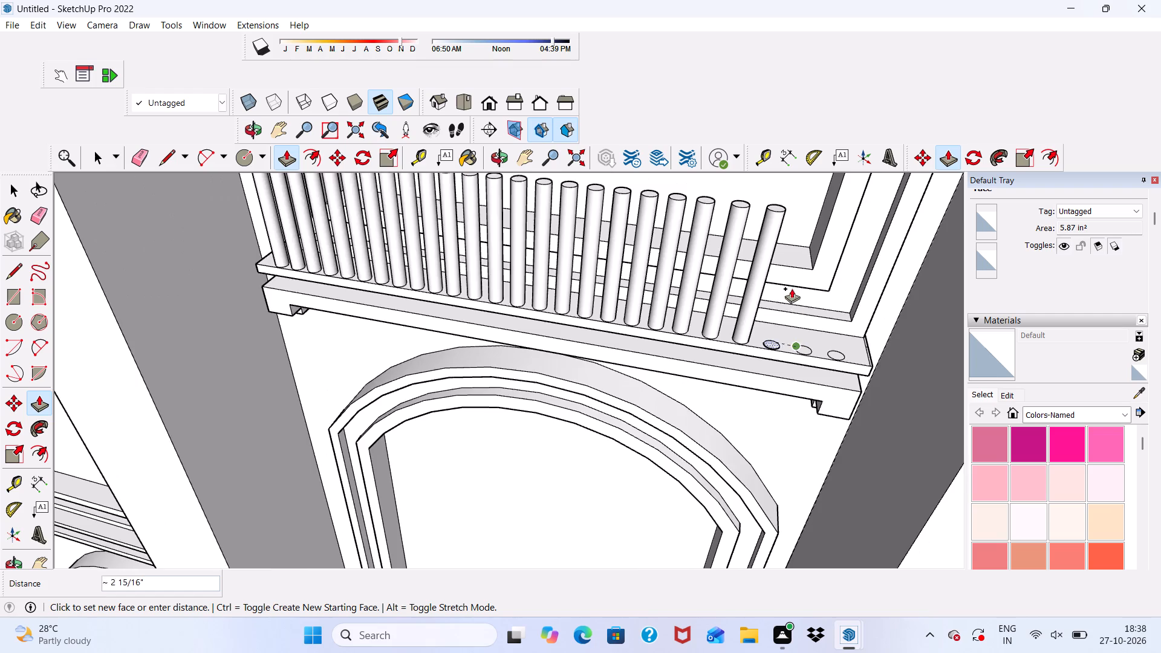
{"action": "scroll", "coordinate": [792, 288], "scroll_direction": "down", "scroll_amount": 4}
{"action": "scroll", "coordinate": [798, 245], "scroll_direction": "up", "scroll_amount": 4}
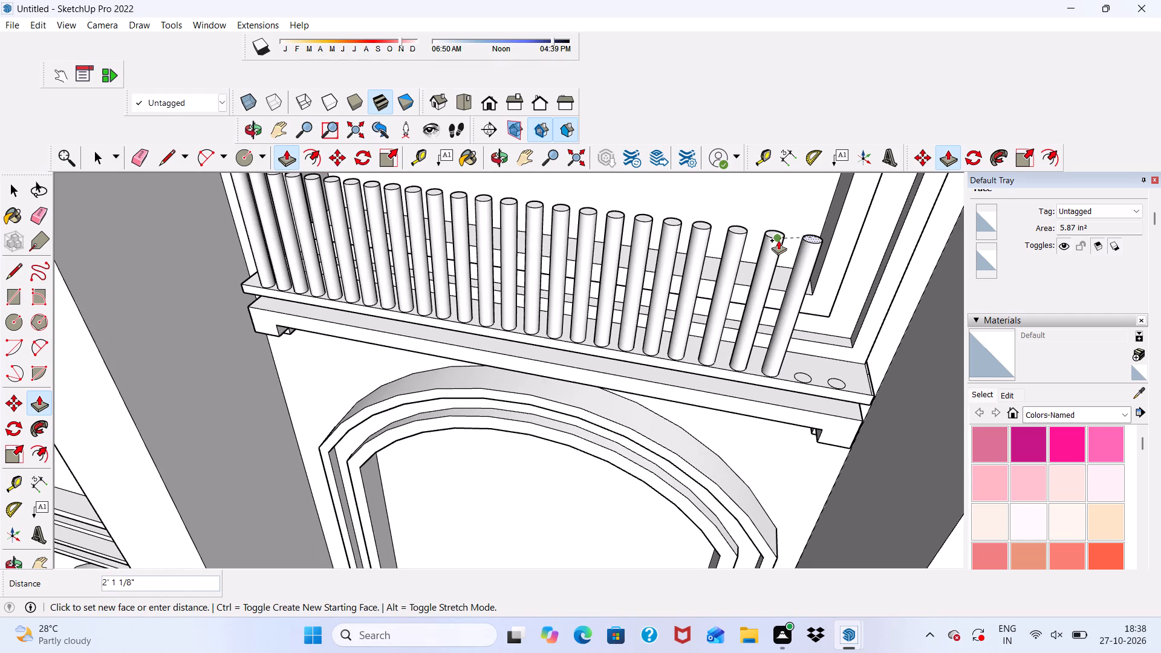
{"action": "left_click", "coordinate": [778, 240]}
Pull the twenty-fifth circle on the sill up 2' 1 1/8" to match the height of the twenty-fourth cylinder.
{"action": "scroll", "coordinate": [831, 330], "scroll_direction": "up", "scroll_amount": 4}
{"action": "scroll", "coordinate": [782, 385], "scroll_direction": "down", "scroll_amount": 5}
{"action": "middle_click_drag", "start_coordinate": [782, 389], "coordinate": [828, 252]}
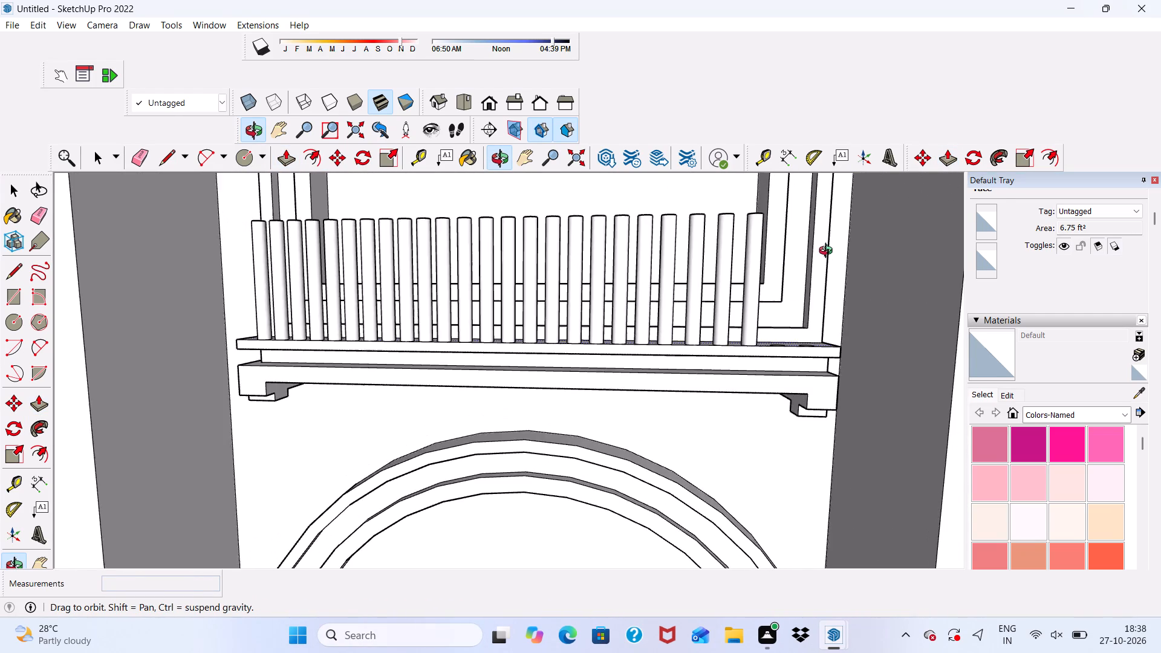
{"action": "middle_click_drag", "start_coordinate": [828, 252], "coordinate": [759, 386]}
{"action": "scroll", "coordinate": [788, 426], "scroll_direction": "up", "scroll_amount": 3}
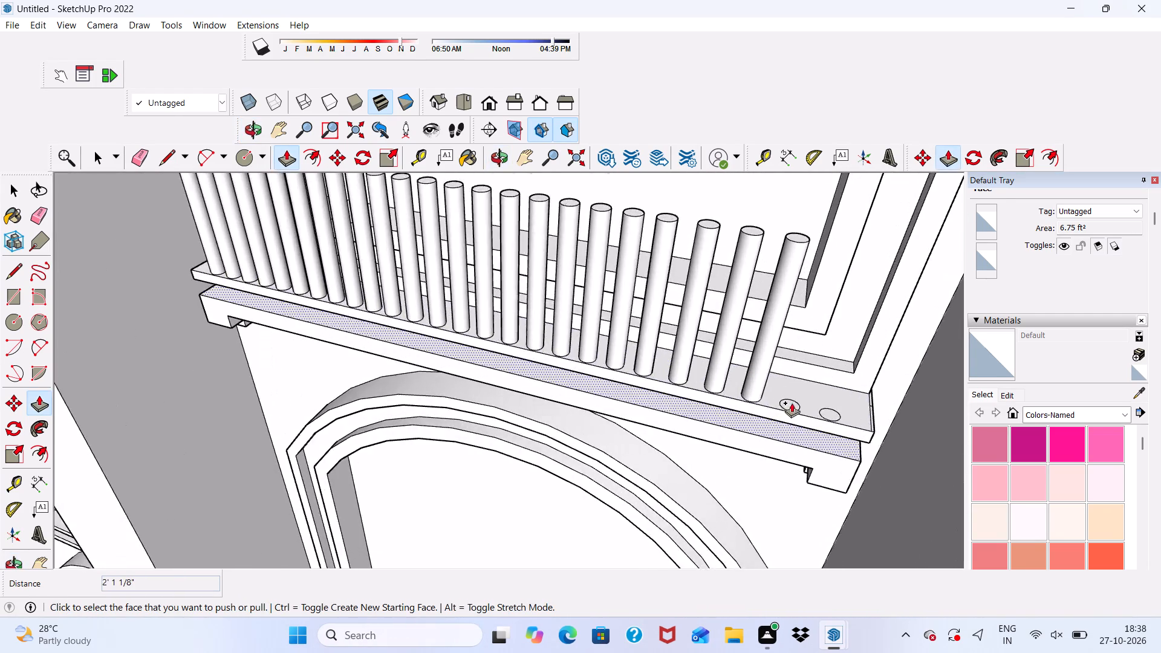
{"action": "scroll", "coordinate": [792, 403], "scroll_direction": "up", "scroll_amount": 8}
{"action": "left_click", "coordinate": [795, 407]}
{"action": "scroll", "coordinate": [791, 314], "scroll_direction": "down", "scroll_amount": 4}
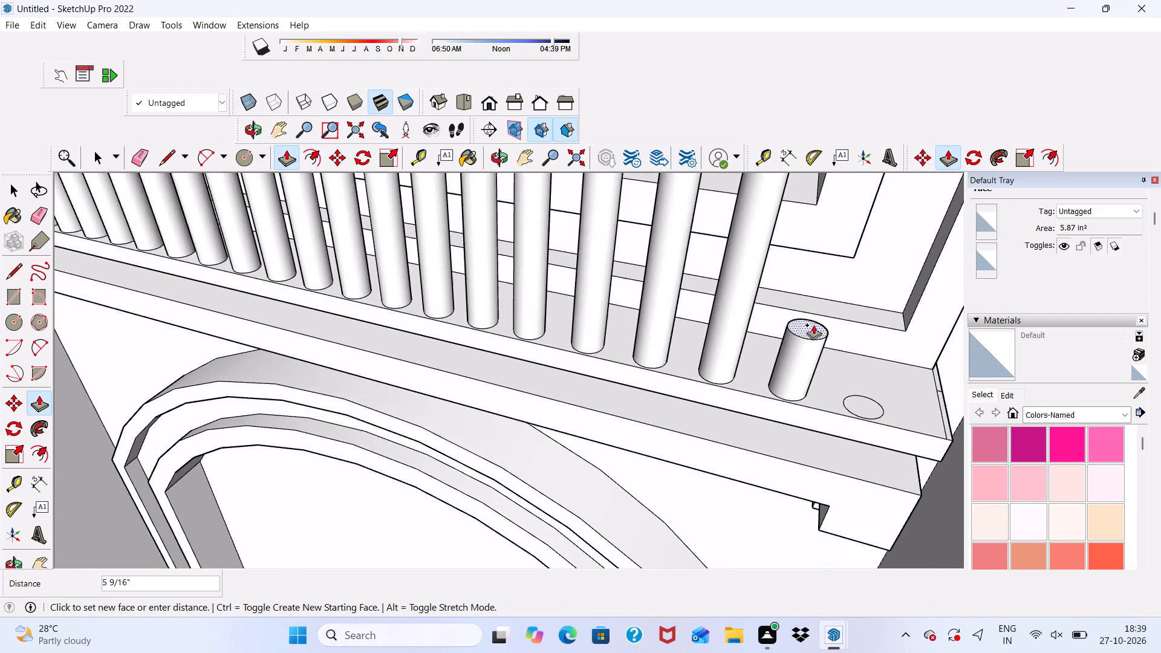
{"action": "scroll", "coordinate": [813, 325], "scroll_direction": "down", "scroll_amount": 6}
{"action": "scroll", "coordinate": [815, 340], "scroll_direction": "up", "scroll_amount": 1}
{"action": "scroll", "coordinate": [786, 190], "scroll_direction": "up", "scroll_amount": 1}
{"action": "scroll", "coordinate": [786, 192], "scroll_direction": "down", "scroll_amount": 5}
{"action": "scroll", "coordinate": [839, 295], "scroll_direction": "up", "scroll_amount": 1}
{"action": "scroll", "coordinate": [839, 295], "scroll_direction": "down", "scroll_amount": 4}
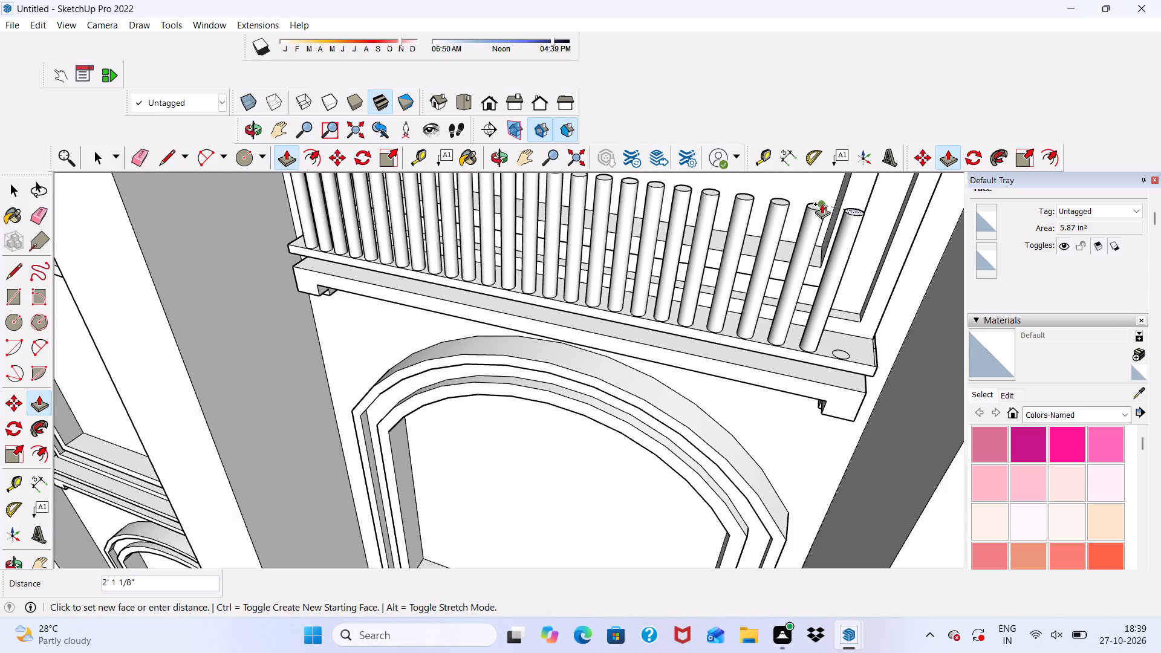
{"action": "left_click", "coordinate": [822, 213]}
Pull the last circle on the sill up 2' 1 1/8", level with the twenty-fifth cylinder.
{"action": "scroll", "coordinate": [862, 305], "scroll_direction": "up", "scroll_amount": 4}
{"action": "scroll", "coordinate": [836, 375], "scroll_direction": "up", "scroll_amount": 3}
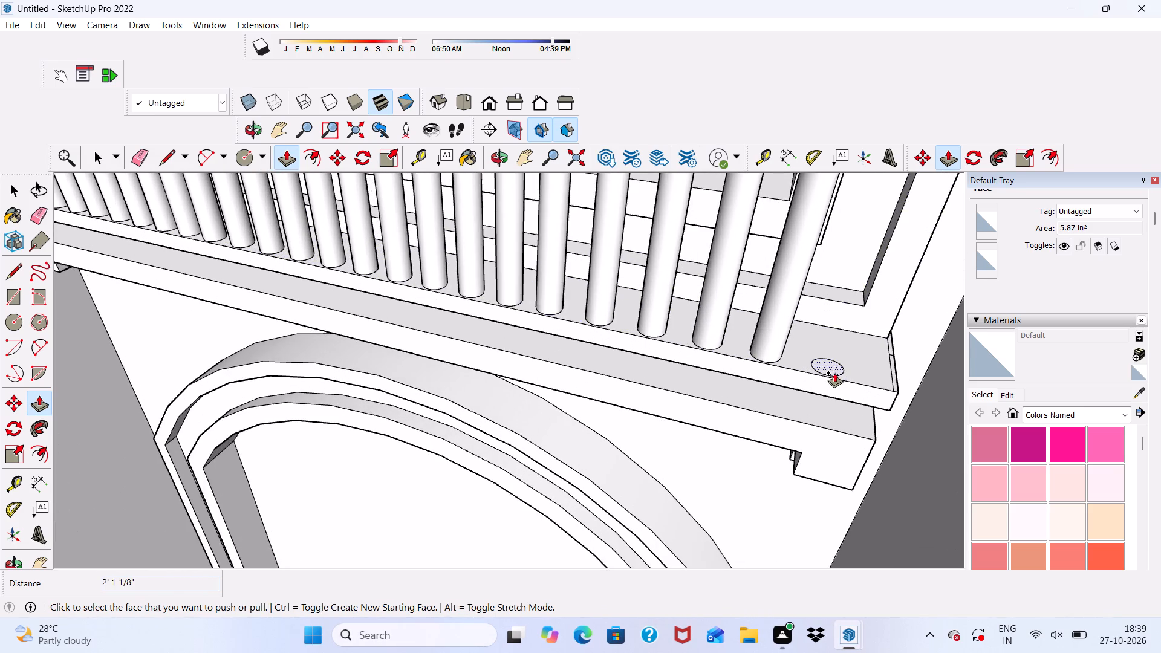
{"action": "scroll", "coordinate": [834, 368], "scroll_direction": "up", "scroll_amount": 1}
{"action": "left_click", "coordinate": [834, 368]}
{"action": "scroll", "coordinate": [834, 368], "scroll_direction": "down", "scroll_amount": 6}
{"action": "scroll", "coordinate": [833, 368], "scroll_direction": "up", "scroll_amount": 2}
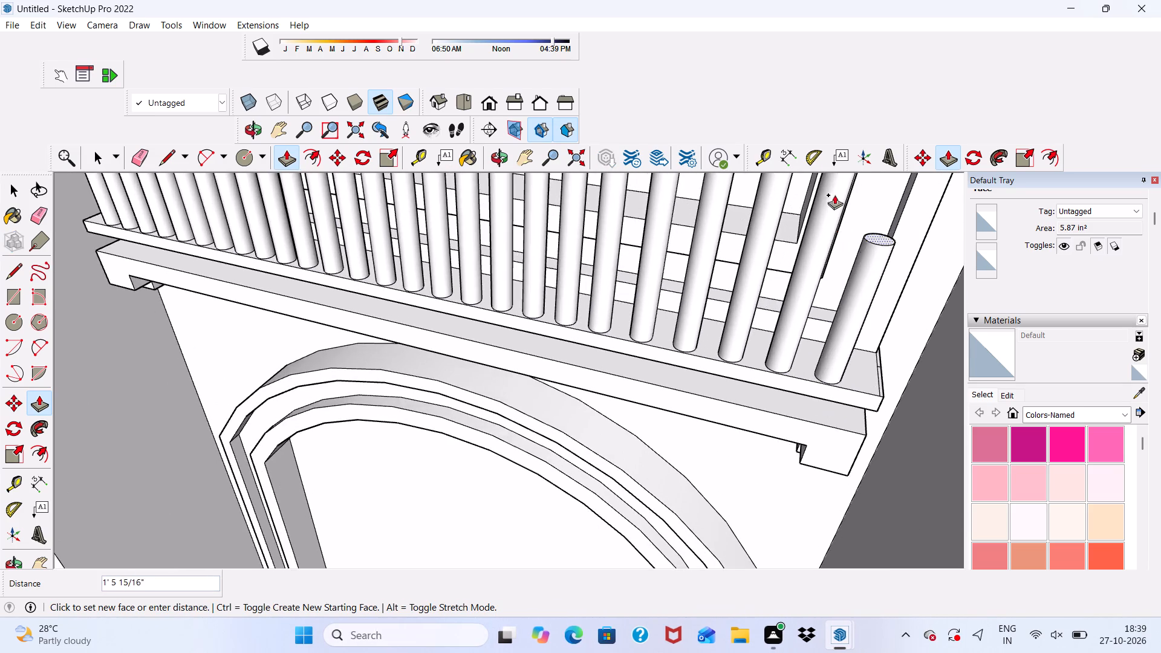
{"action": "scroll", "coordinate": [834, 186], "scroll_direction": "down", "scroll_amount": 5}
{"action": "scroll", "coordinate": [847, 258], "scroll_direction": "up", "scroll_amount": 1}
{"action": "scroll", "coordinate": [847, 259], "scroll_direction": "down", "scroll_amount": 5}
{"action": "scroll", "coordinate": [858, 195], "scroll_direction": "up", "scroll_amount": 4}
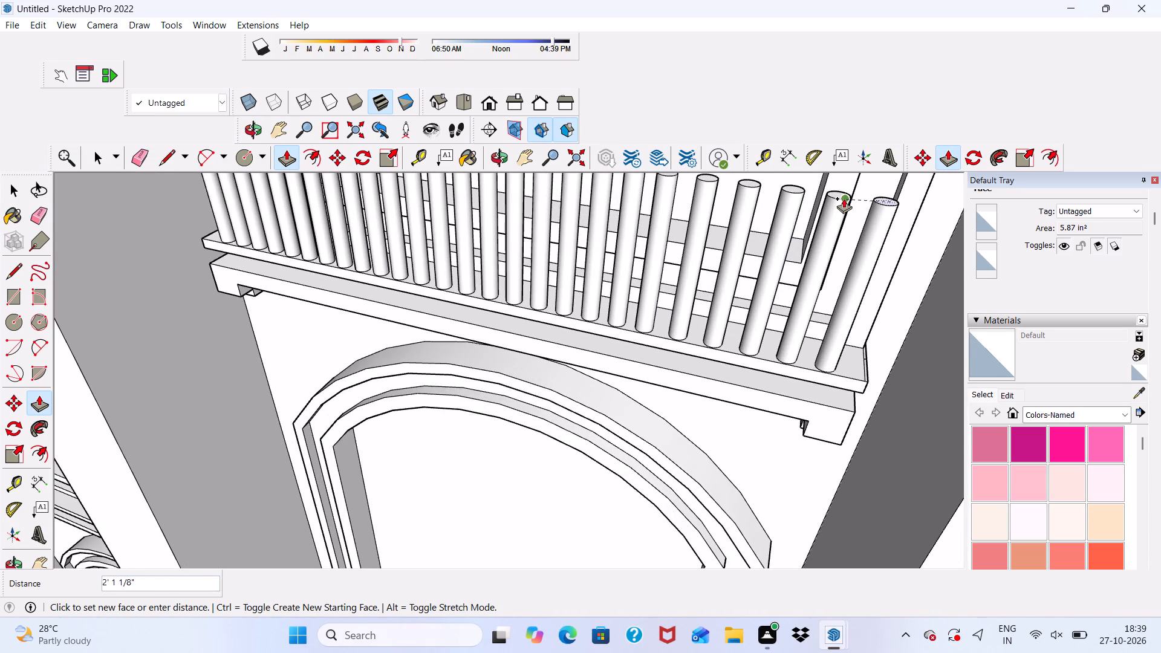
{"action": "left_click", "coordinate": [844, 198]}
Copy the last cylinder about 3 11/16" along the sill, placing the copy at the sill's end.
{"action": "scroll", "coordinate": [837, 237], "scroll_direction": "down", "scroll_amount": 4}
{"action": "middle_click_drag", "start_coordinate": [856, 345], "coordinate": [759, 415]}
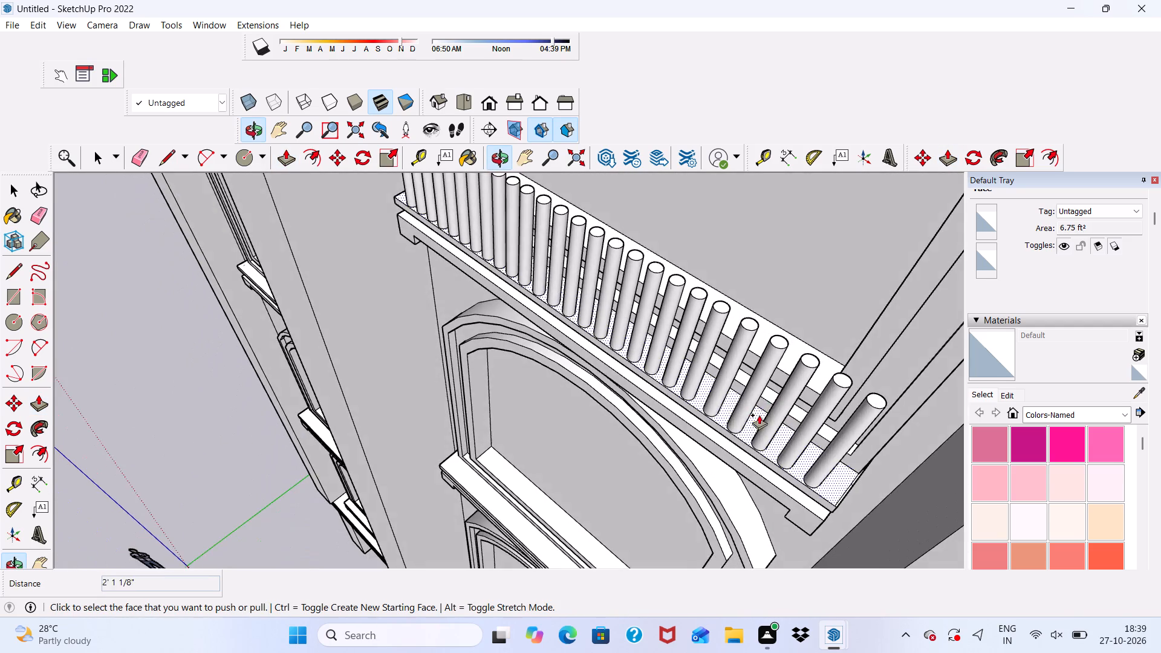
{"action": "scroll", "coordinate": [880, 412], "scroll_direction": "down", "scroll_amount": 1}
{"action": "key", "text": "space"}
{"action": "scroll", "coordinate": [880, 445], "scroll_direction": "up", "scroll_amount": 14}
{"action": "scroll", "coordinate": [868, 401], "scroll_direction": "down", "scroll_amount": 1}
{"action": "middle_click_drag", "start_coordinate": [868, 401], "coordinate": [912, 359]}
{"action": "scroll", "coordinate": [875, 410], "scroll_direction": "up", "scroll_amount": 5}
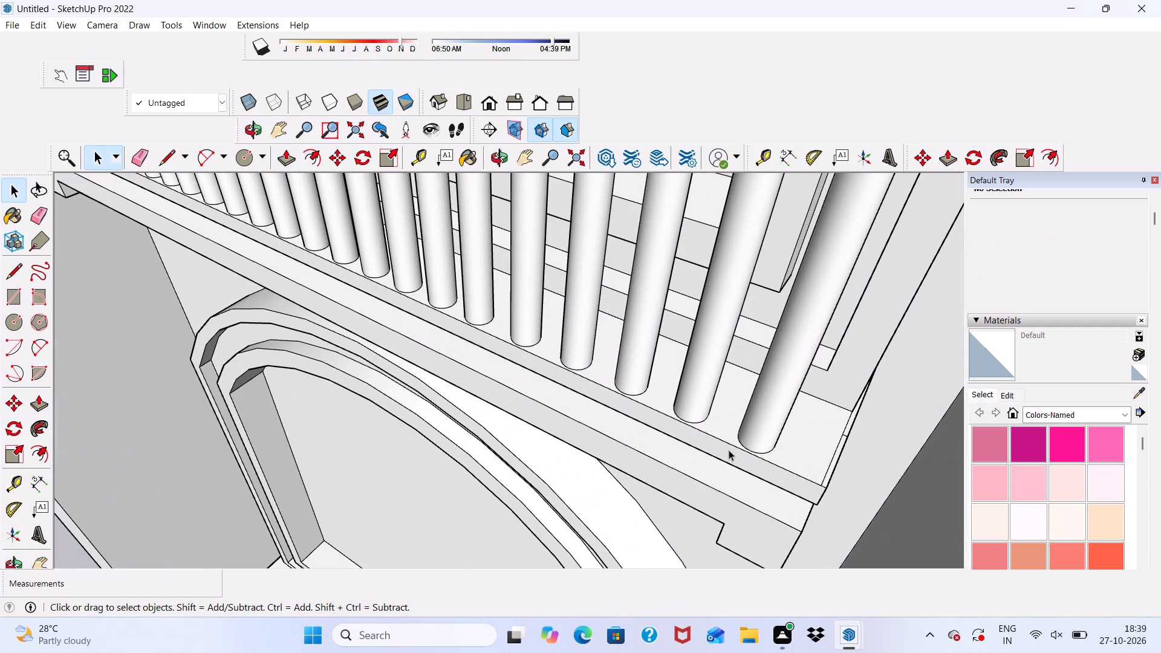
{"action": "double_click", "coordinate": [750, 432]}
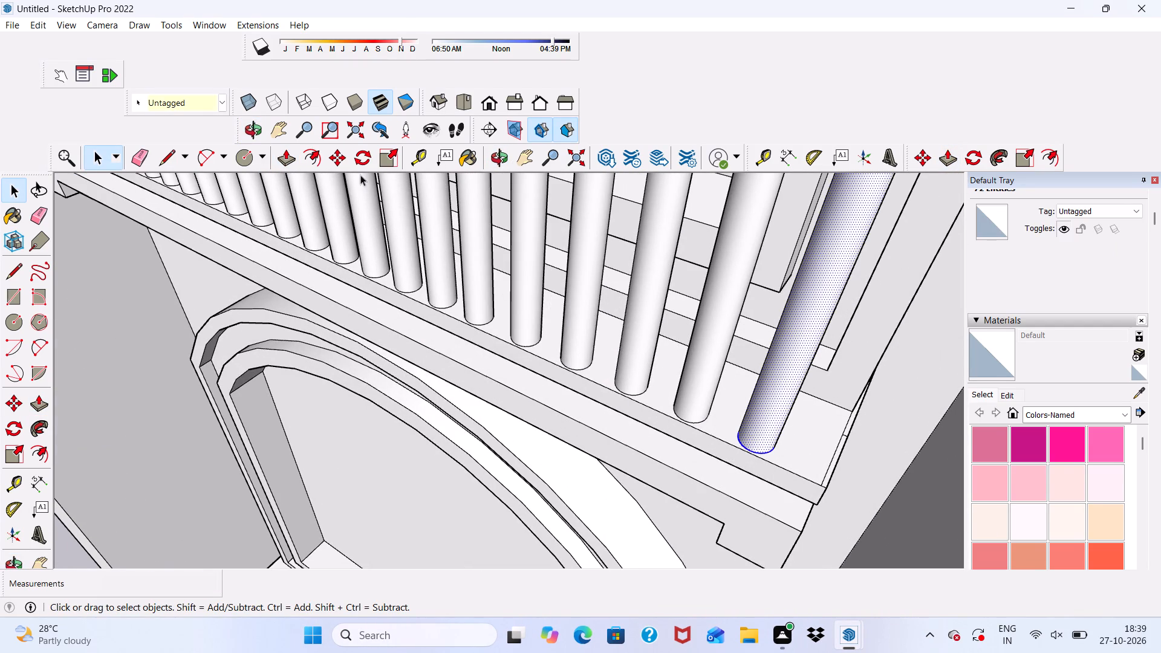
{"action": "left_click", "coordinate": [328, 154]}
{"action": "scroll", "coordinate": [785, 455], "scroll_direction": "up", "scroll_amount": 3}
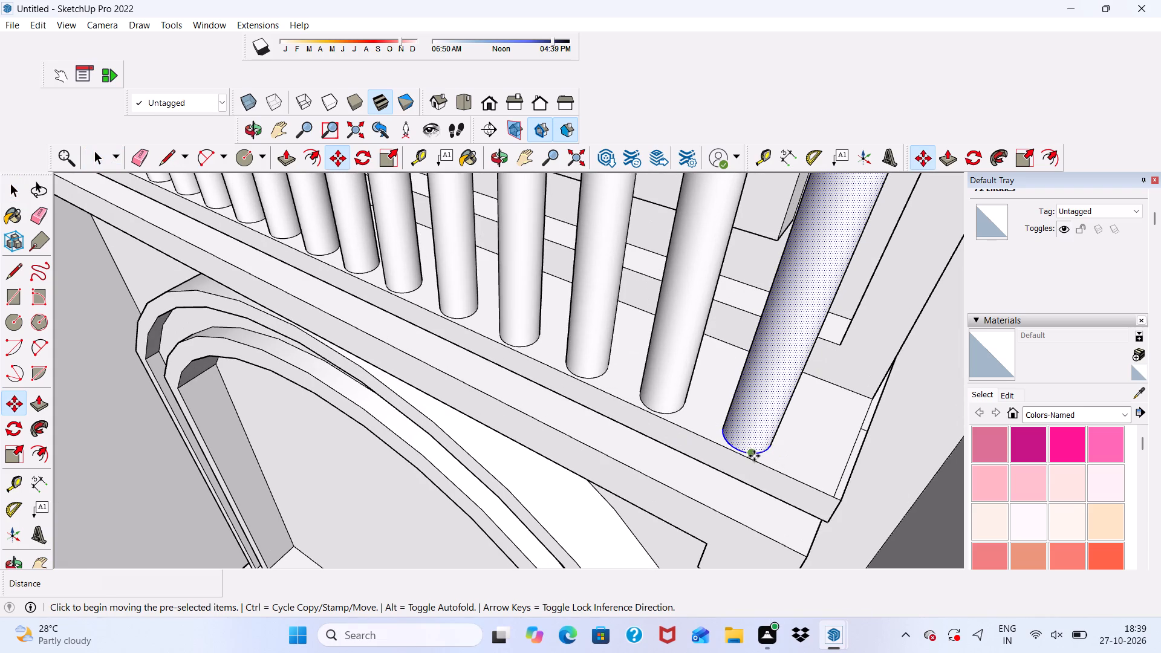
{"action": "left_click", "coordinate": [754, 456]}
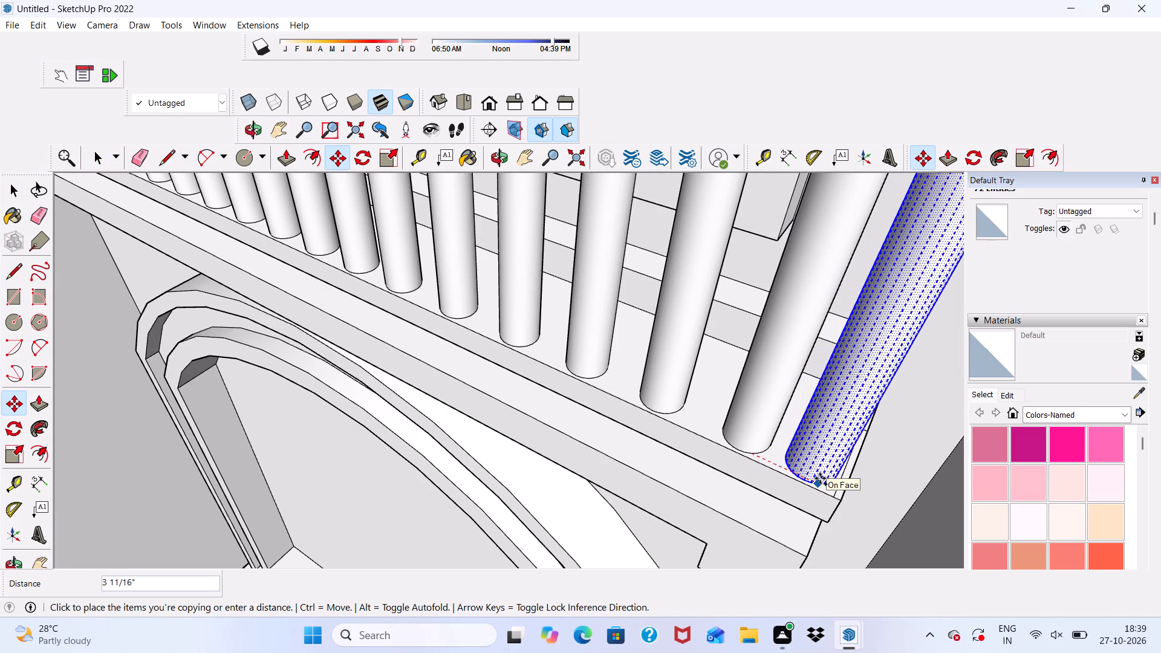
{"action": "left_click", "coordinate": [820, 478]}
{"action": "scroll", "coordinate": [780, 447], "scroll_direction": "down", "scroll_amount": 17}
{"action": "scroll", "coordinate": [807, 359], "scroll_direction": "down", "scroll_amount": 4}
{"action": "key", "text": "space"}
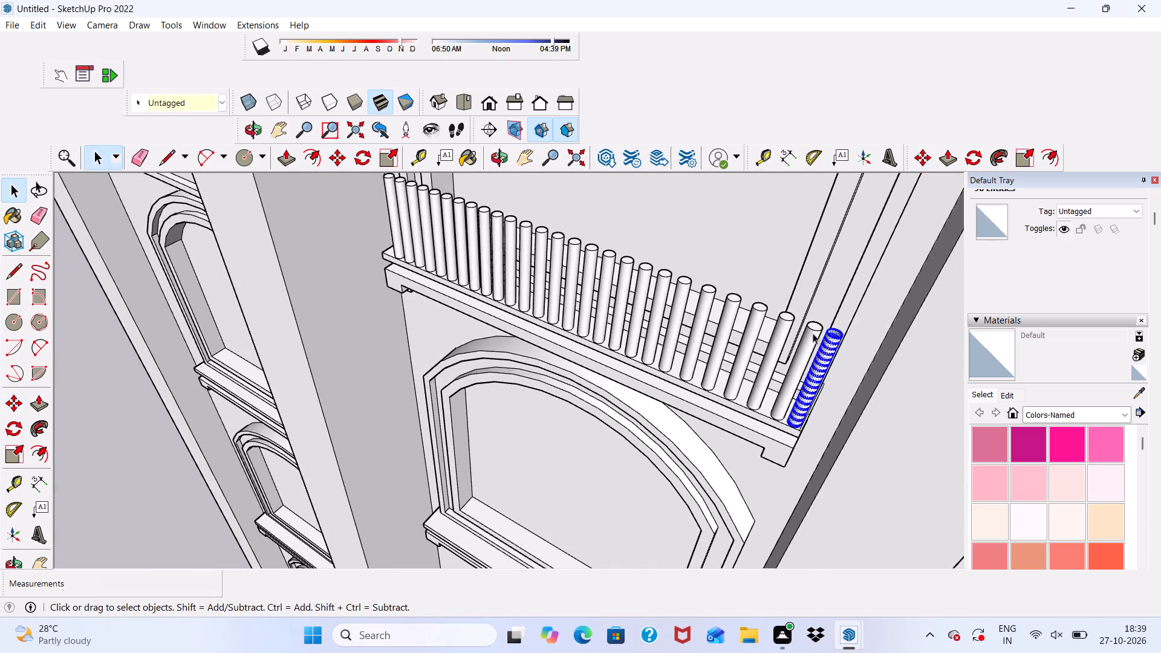
{"action": "scroll", "coordinate": [813, 331], "scroll_direction": "down", "scroll_amount": 6}
{"action": "left_click", "coordinate": [214, 434]}
Draw a circle of about 1 1/8" radius on the window frame's front face, just above the first cylinder's top.
{"action": "scroll", "coordinate": [410, 386], "scroll_direction": "up", "scroll_amount": 3}
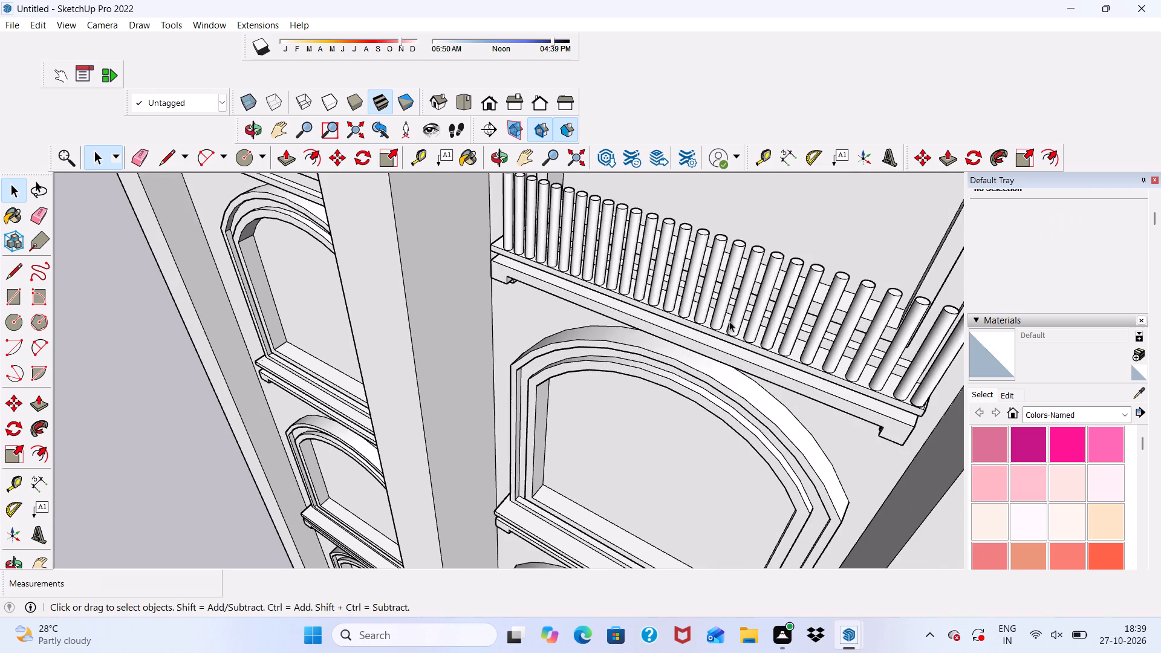
{"action": "scroll", "coordinate": [596, 367], "scroll_direction": "down", "scroll_amount": 5}
{"action": "scroll", "coordinate": [551, 305], "scroll_direction": "up", "scroll_amount": 6}
{"action": "middle_click_drag", "start_coordinate": [535, 248], "coordinate": [792, 294]}
{"action": "scroll", "coordinate": [502, 250], "scroll_direction": "up", "scroll_amount": 2}
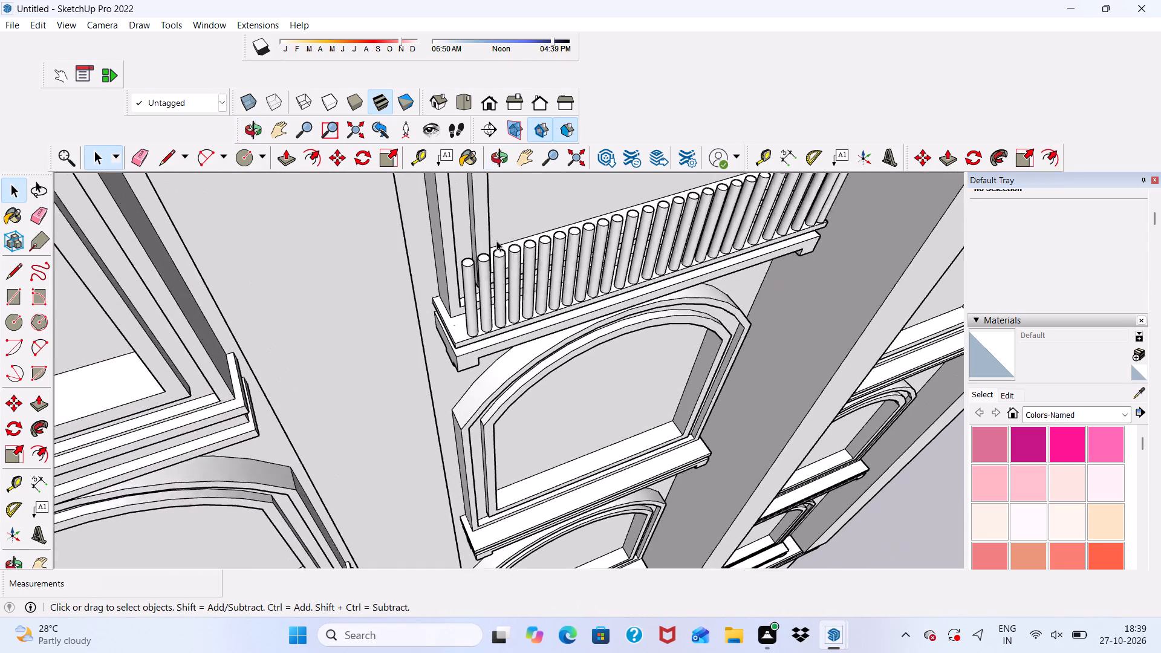
{"action": "scroll", "coordinate": [496, 241], "scroll_direction": "up", "scroll_amount": 7}
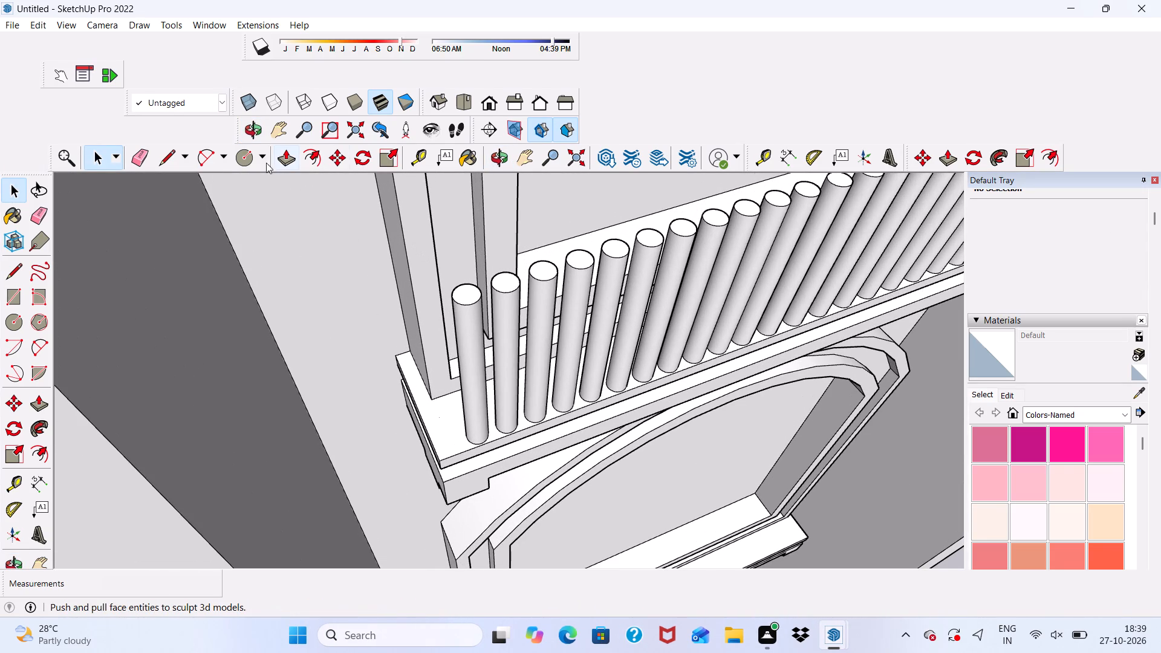
{"action": "left_click", "coordinate": [247, 157]}
{"action": "scroll", "coordinate": [421, 273], "scroll_direction": "up", "scroll_amount": 3}
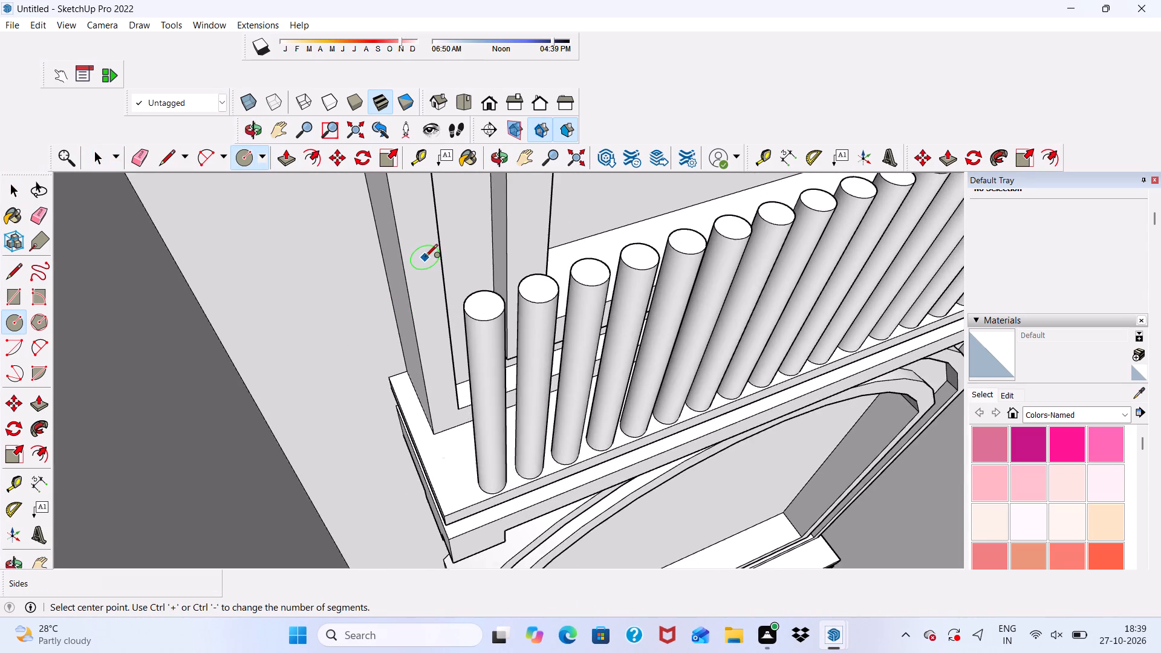
{"action": "scroll", "coordinate": [424, 258], "scroll_direction": "up", "scroll_amount": 3}
{"action": "left_click", "coordinate": [418, 247]}
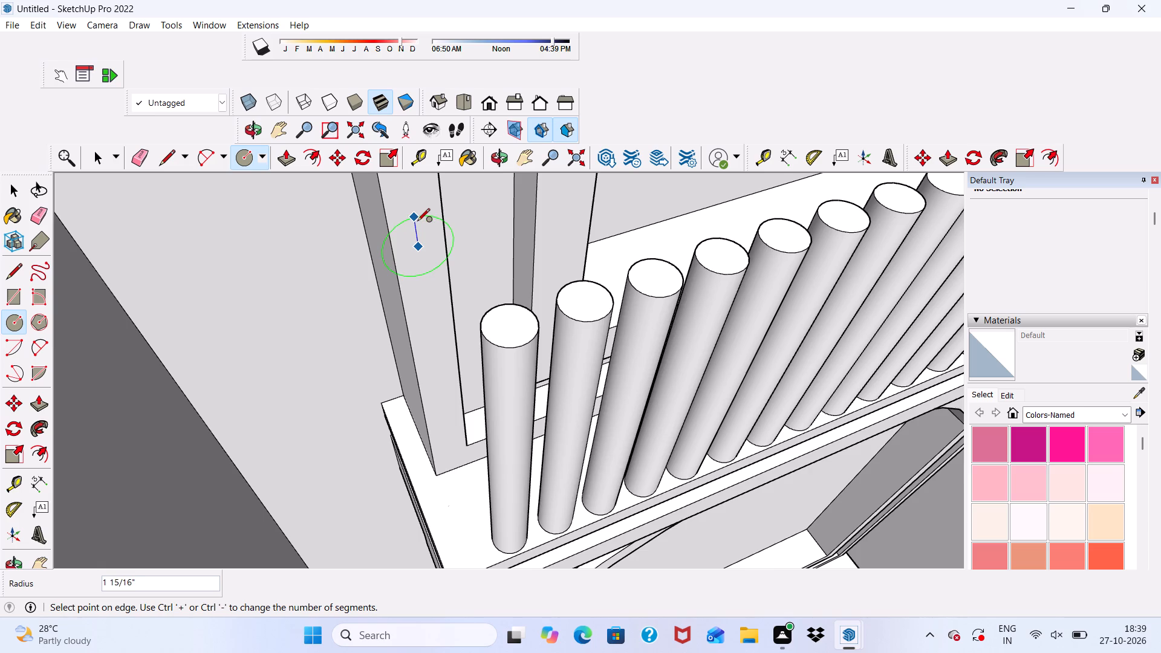
{"action": "scroll", "coordinate": [420, 229], "scroll_direction": "up", "scroll_amount": 4}
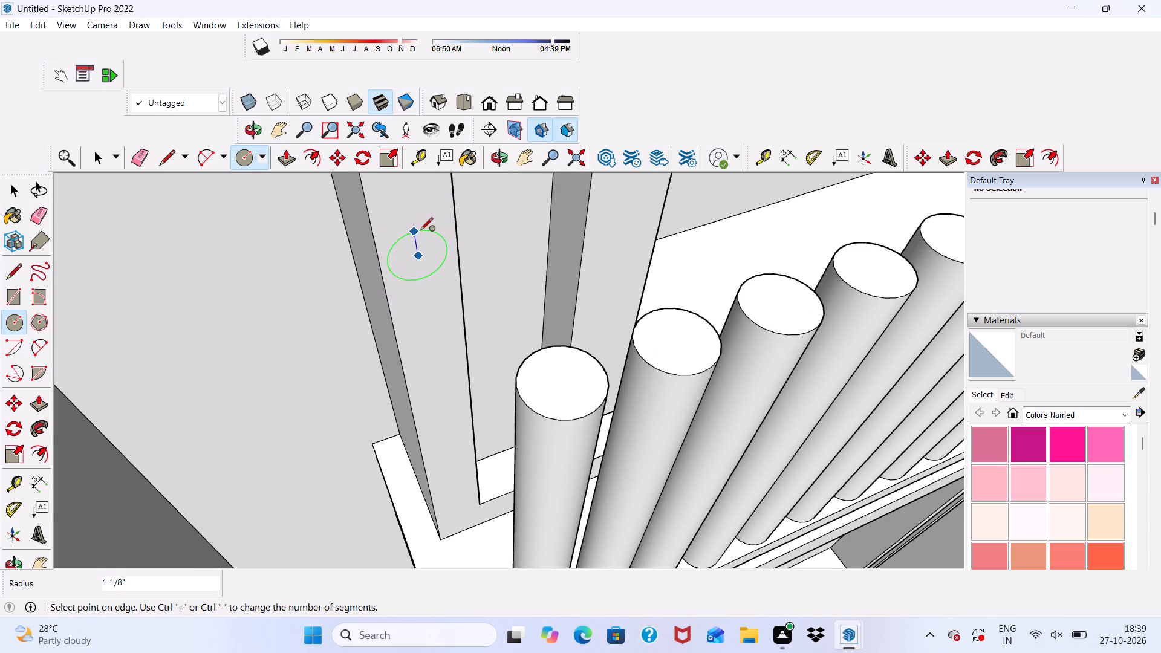
{"action": "left_click", "coordinate": [420, 231]}
{"action": "key", "text": "space"}
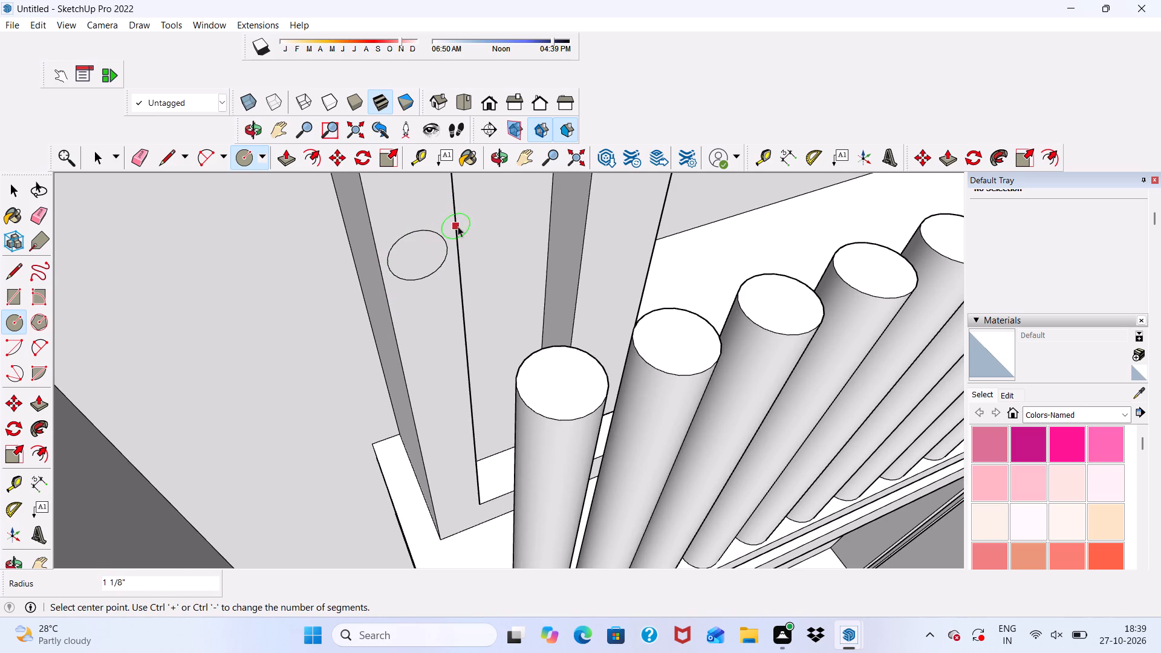
Pull the circle on the window frame outward about 7" to the top of the first cylinder.
{"action": "scroll", "coordinate": [402, 255], "scroll_direction": "up", "scroll_amount": 1}
{"action": "left_click", "coordinate": [423, 264]}
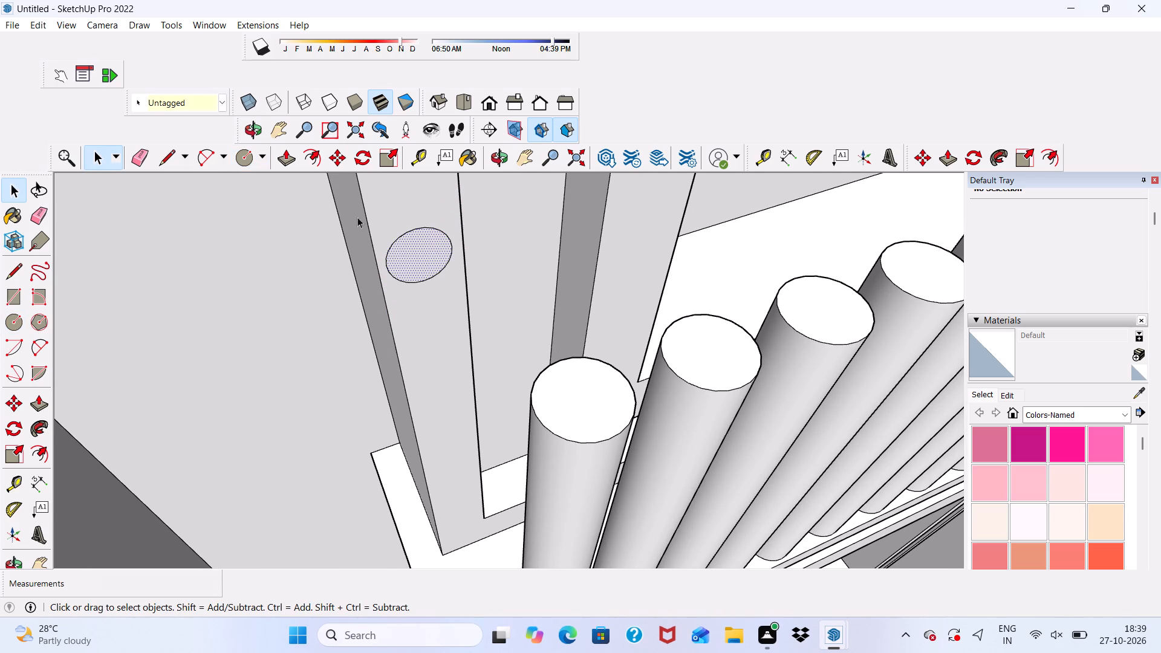
{"action": "left_click", "coordinate": [294, 160]}
{"action": "left_click", "coordinate": [422, 248]}
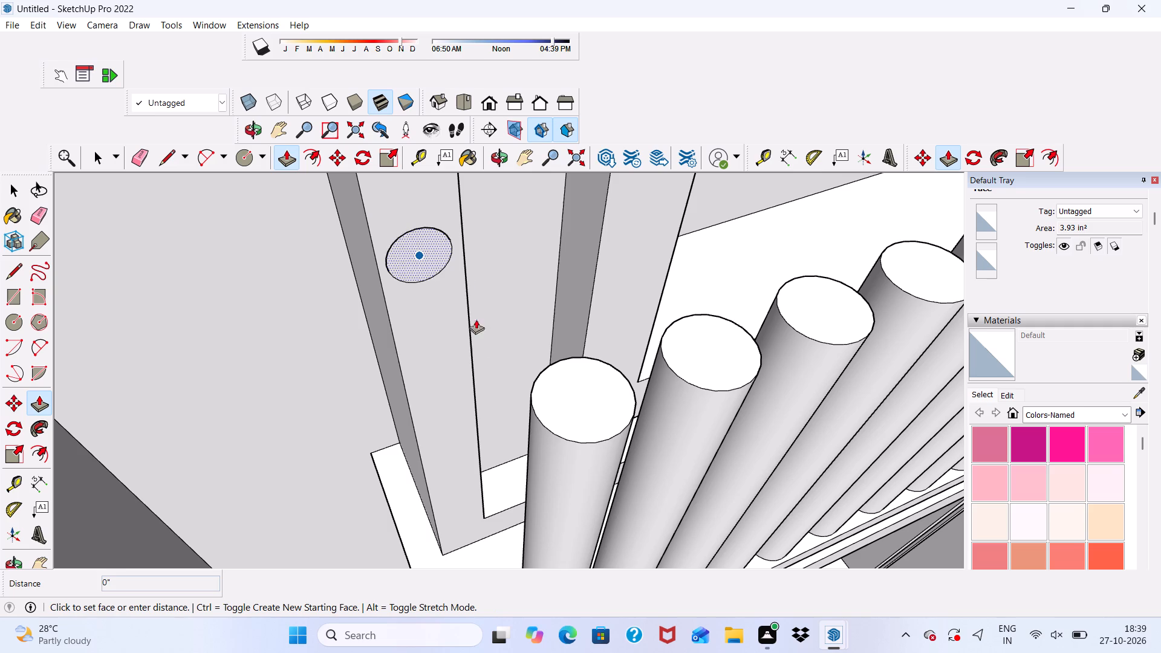
{"action": "scroll", "coordinate": [547, 380], "scroll_direction": "down", "scroll_amount": 2}
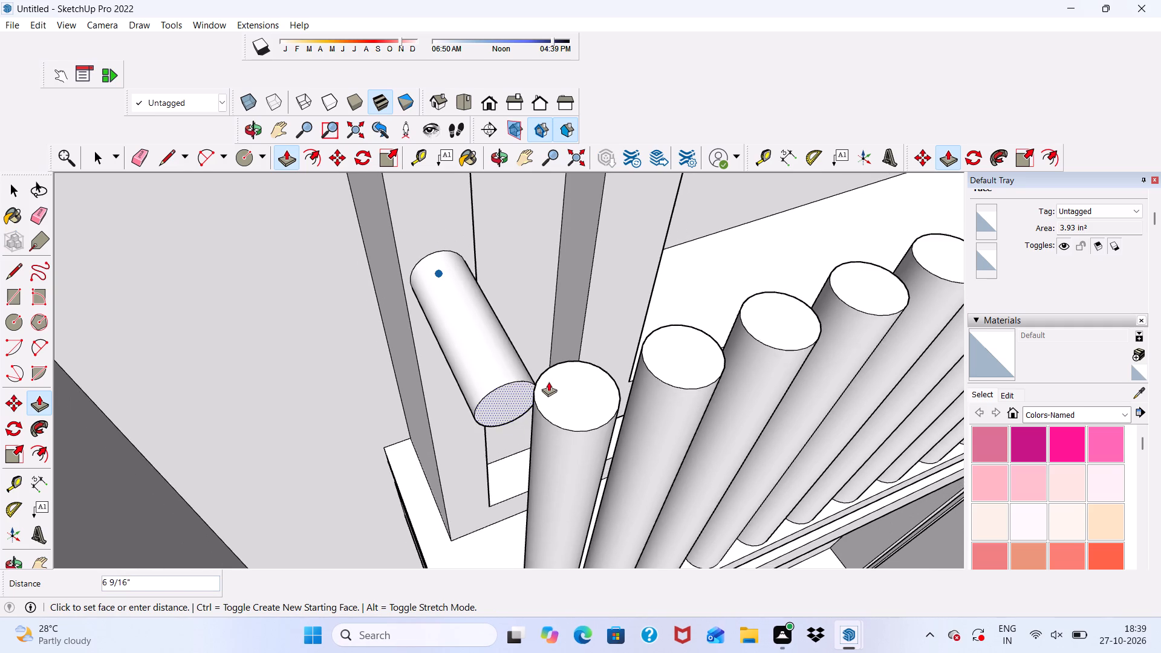
{"action": "scroll", "coordinate": [564, 352], "scroll_direction": "down", "scroll_amount": 4}
{"action": "middle_click_drag", "start_coordinate": [586, 410], "coordinate": [481, 307]}
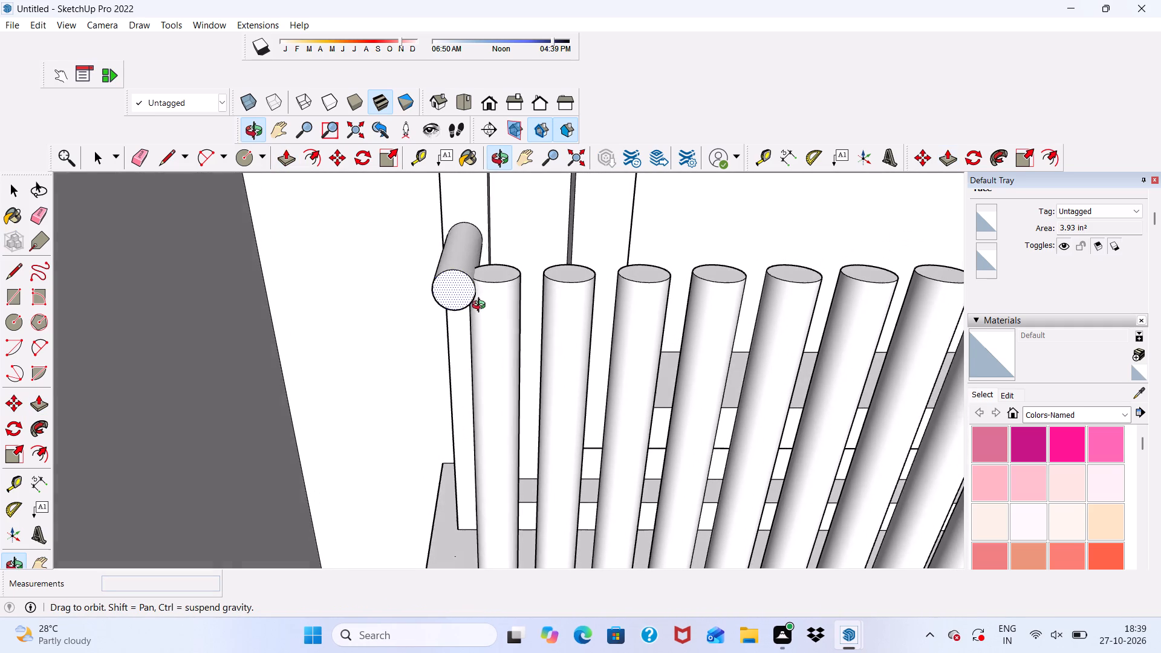
{"action": "middle_click_drag", "start_coordinate": [481, 307], "coordinate": [490, 304]}
{"action": "scroll", "coordinate": [506, 278], "scroll_direction": "up", "scroll_amount": 2}
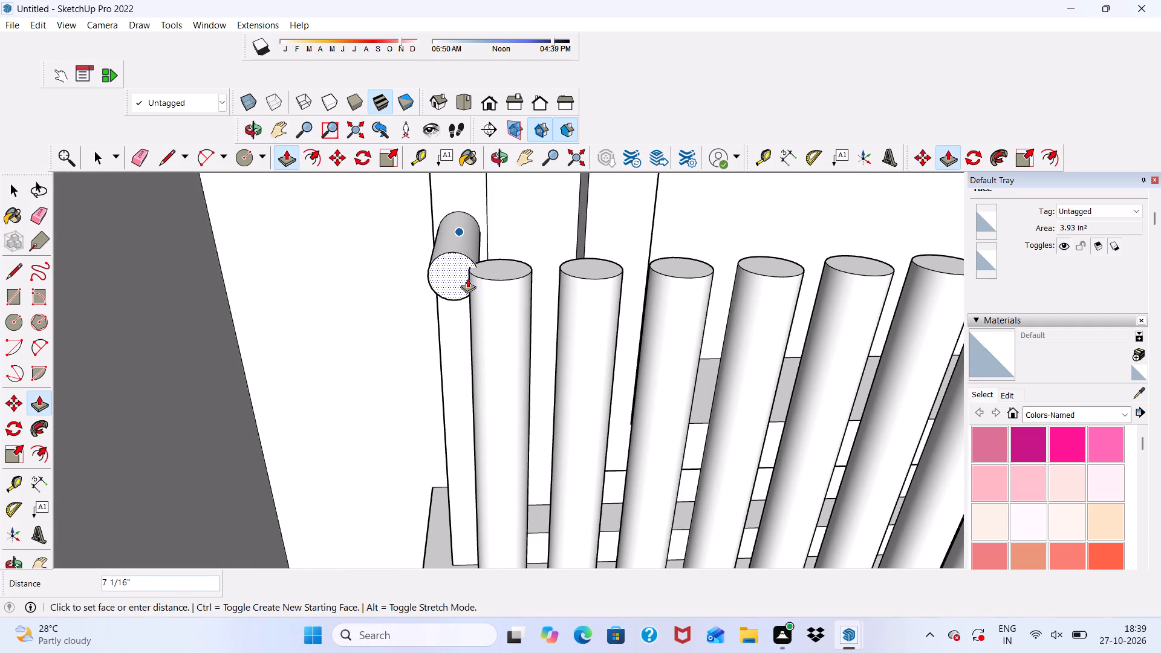
{"action": "left_click", "coordinate": [478, 271]}
{"action": "scroll", "coordinate": [487, 284], "scroll_direction": "down", "scroll_amount": 11}
{"action": "middle_click_drag", "start_coordinate": [557, 361], "coordinate": [585, 326]}
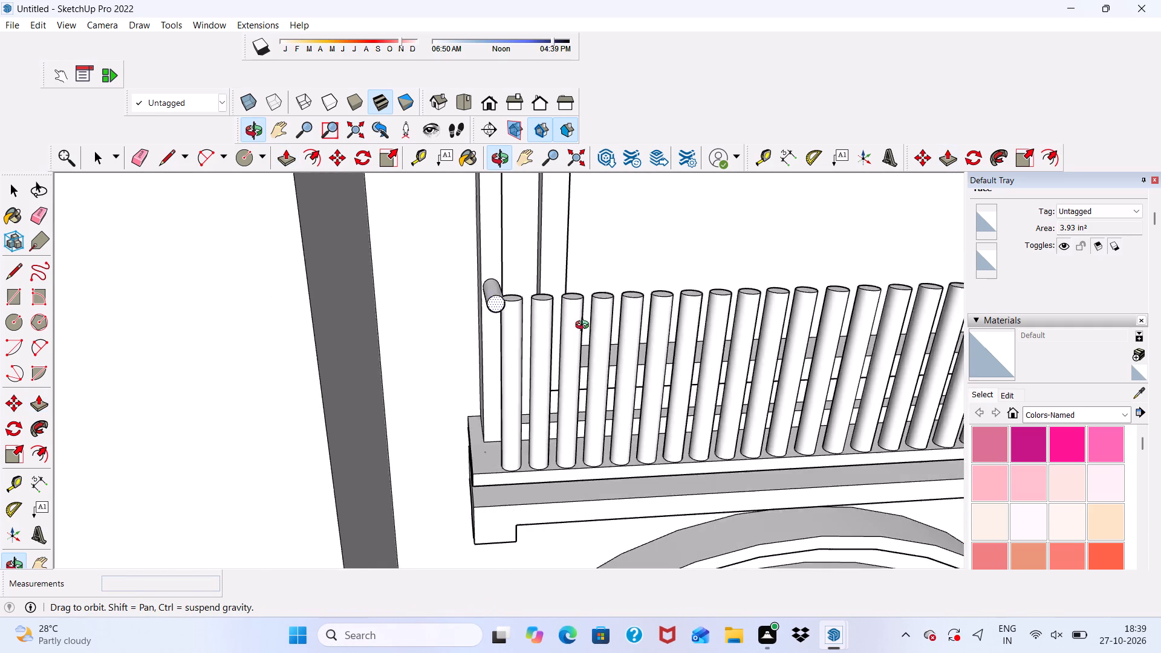
Undo the pull on the window frame's circle and the circle itself.
{"action": "middle_click_drag", "start_coordinate": [585, 326], "coordinate": [593, 395]}
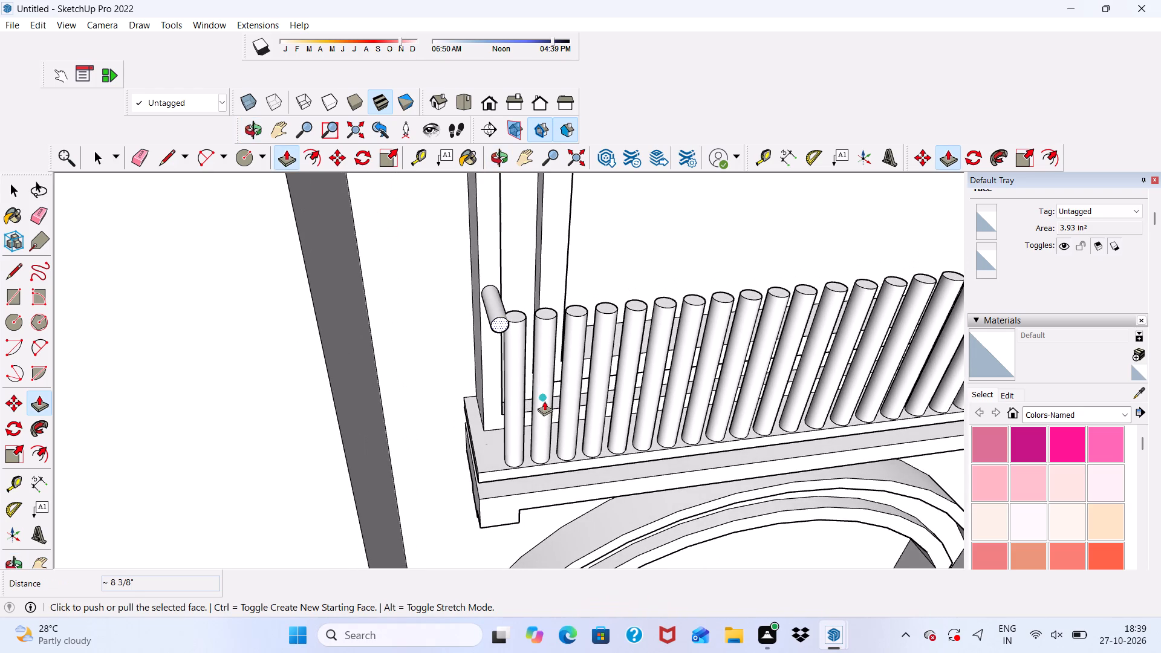
{"action": "key", "text": "ctrl+z"}
{"action": "scroll", "coordinate": [542, 403], "scroll_direction": "down", "scroll_amount": 1}
{"action": "scroll", "coordinate": [502, 443], "scroll_direction": "up", "scroll_amount": 2}
{"action": "key", "text": "space"}
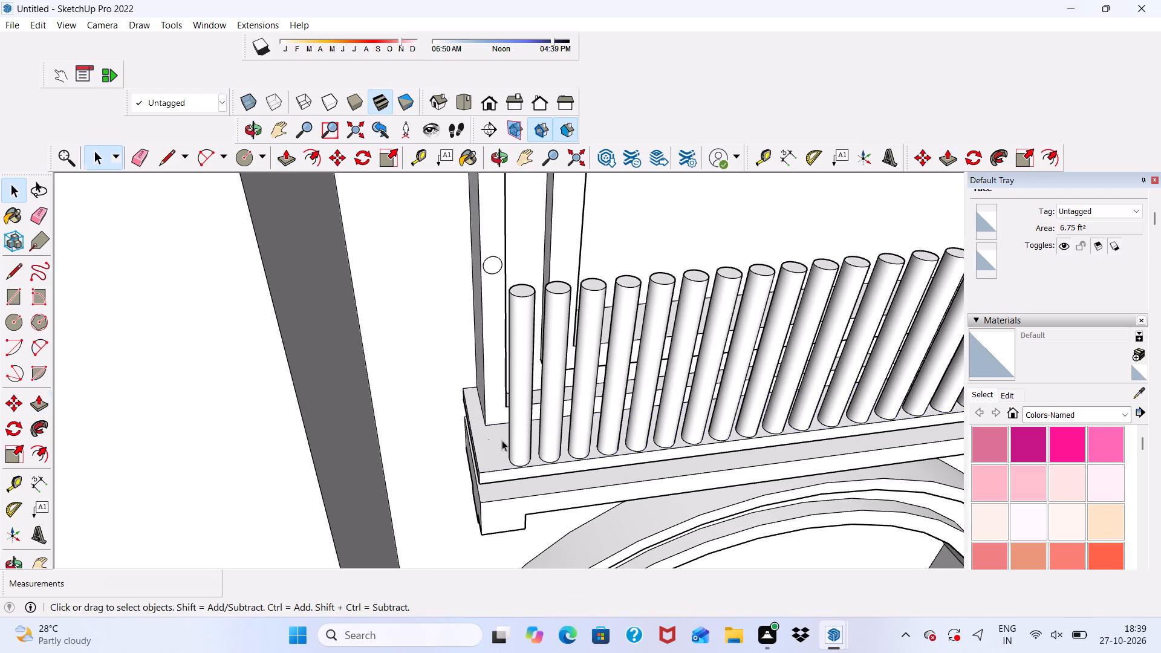
{"action": "scroll", "coordinate": [467, 333], "scroll_direction": "up", "scroll_amount": 4}
{"action": "scroll", "coordinate": [467, 333], "scroll_direction": "down", "scroll_amount": 1}
{"action": "middle_click", "coordinate": [467, 333]}
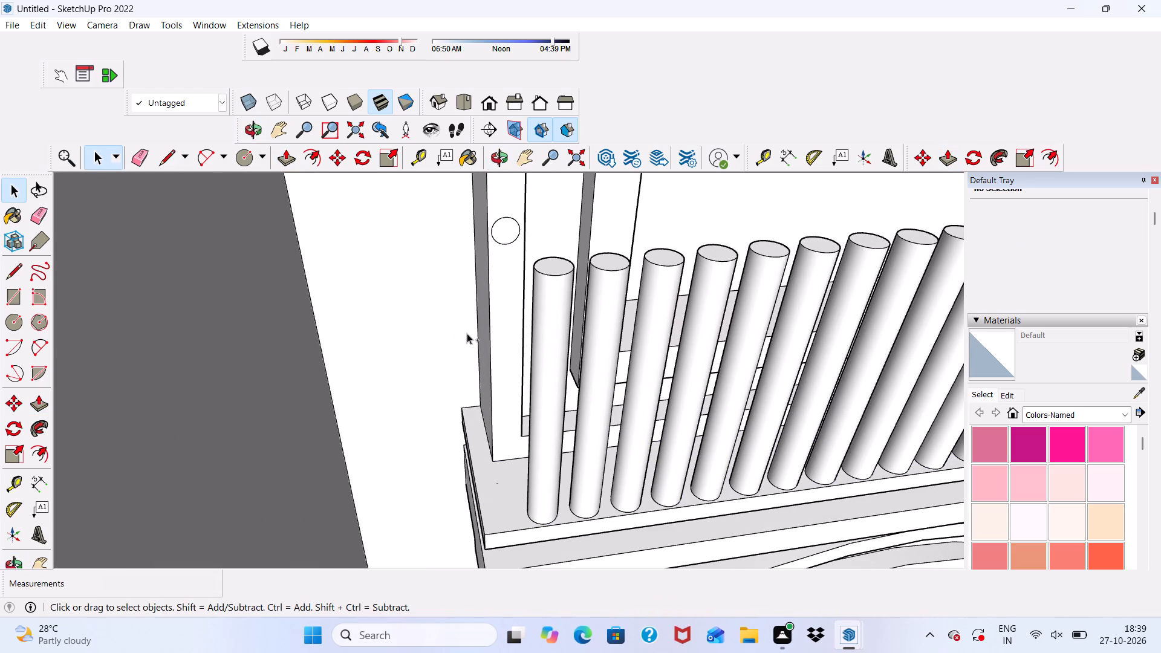
{"action": "key", "text": "ctrl+z"}
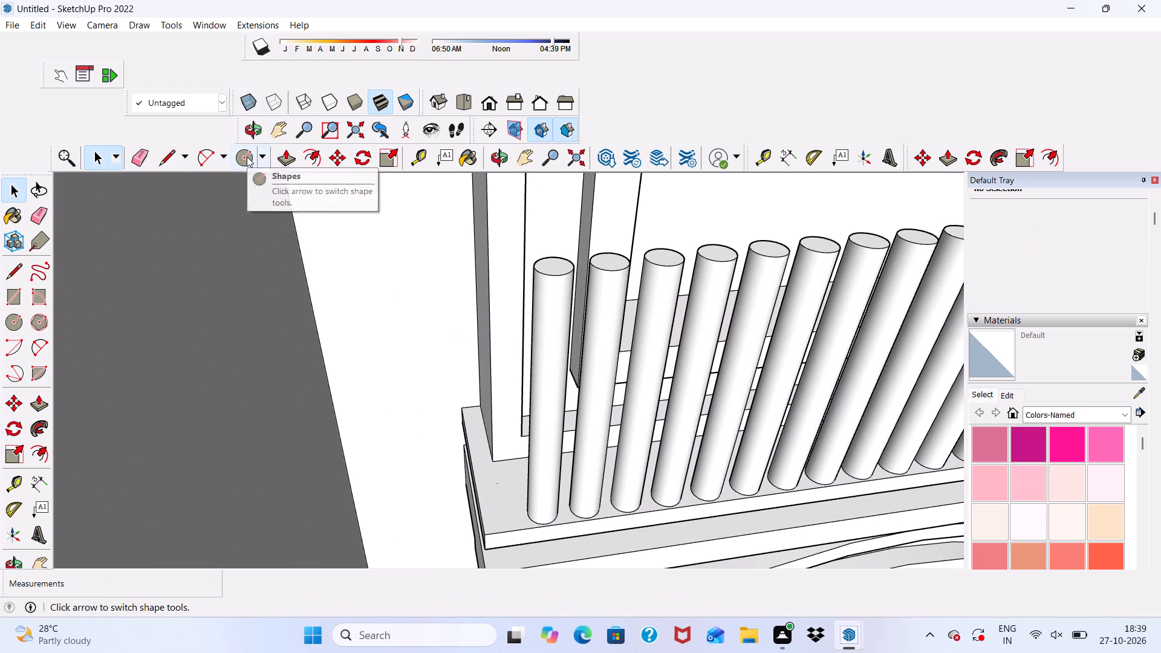
{"action": "left_click", "coordinate": [247, 157]}
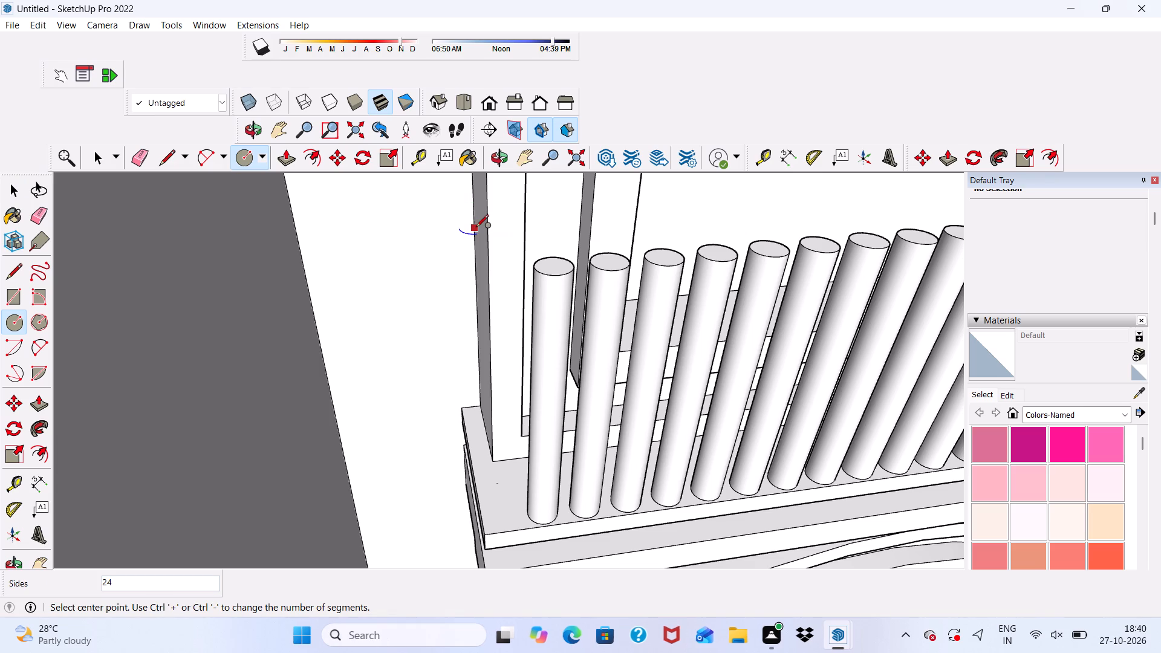
{"action": "key", "text": "space"}
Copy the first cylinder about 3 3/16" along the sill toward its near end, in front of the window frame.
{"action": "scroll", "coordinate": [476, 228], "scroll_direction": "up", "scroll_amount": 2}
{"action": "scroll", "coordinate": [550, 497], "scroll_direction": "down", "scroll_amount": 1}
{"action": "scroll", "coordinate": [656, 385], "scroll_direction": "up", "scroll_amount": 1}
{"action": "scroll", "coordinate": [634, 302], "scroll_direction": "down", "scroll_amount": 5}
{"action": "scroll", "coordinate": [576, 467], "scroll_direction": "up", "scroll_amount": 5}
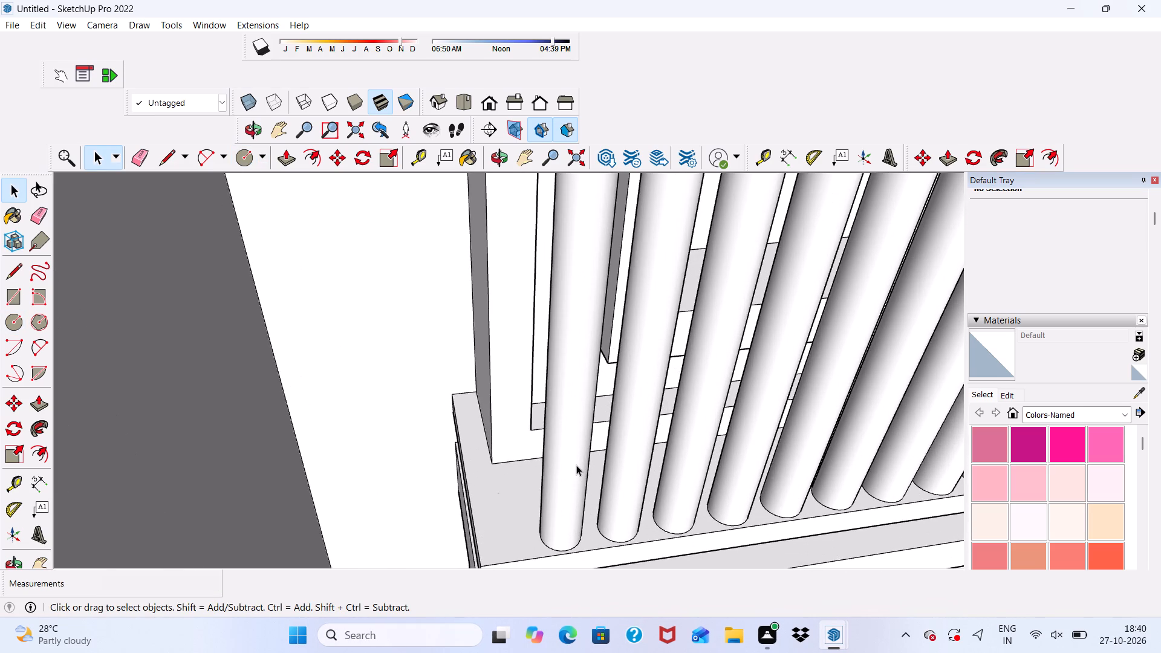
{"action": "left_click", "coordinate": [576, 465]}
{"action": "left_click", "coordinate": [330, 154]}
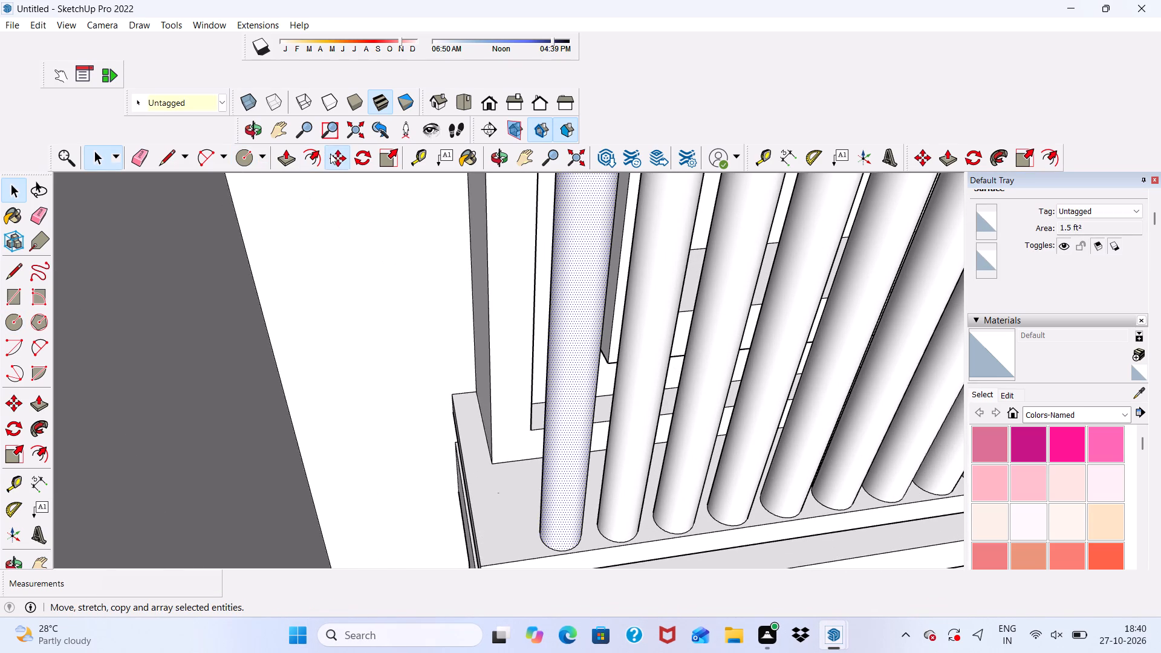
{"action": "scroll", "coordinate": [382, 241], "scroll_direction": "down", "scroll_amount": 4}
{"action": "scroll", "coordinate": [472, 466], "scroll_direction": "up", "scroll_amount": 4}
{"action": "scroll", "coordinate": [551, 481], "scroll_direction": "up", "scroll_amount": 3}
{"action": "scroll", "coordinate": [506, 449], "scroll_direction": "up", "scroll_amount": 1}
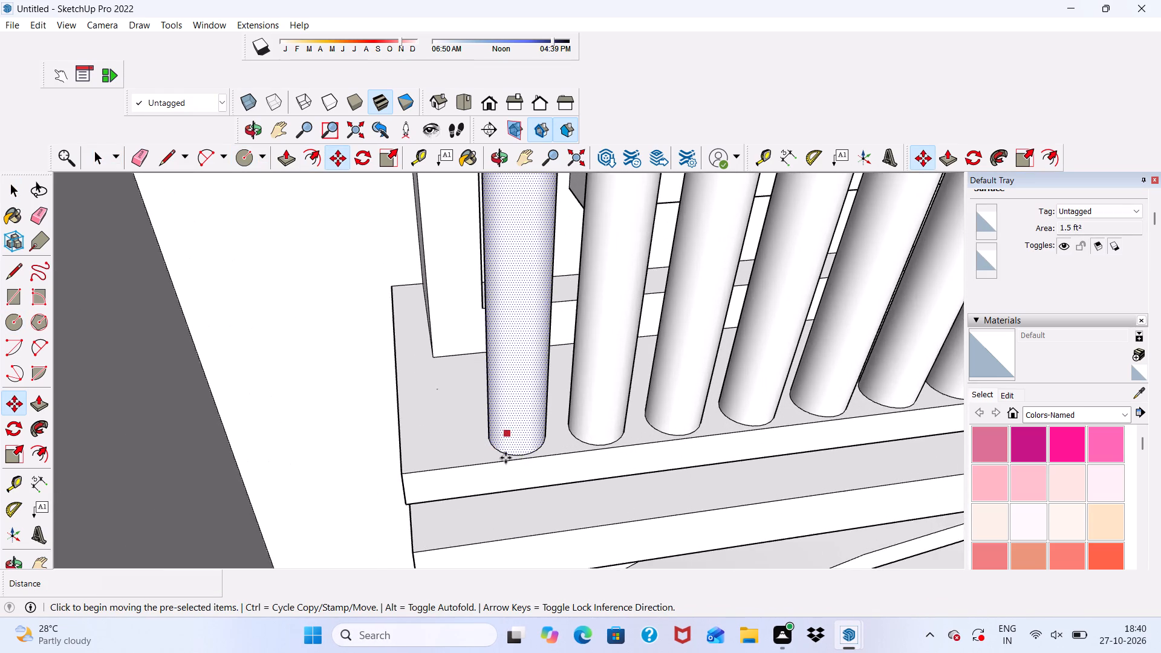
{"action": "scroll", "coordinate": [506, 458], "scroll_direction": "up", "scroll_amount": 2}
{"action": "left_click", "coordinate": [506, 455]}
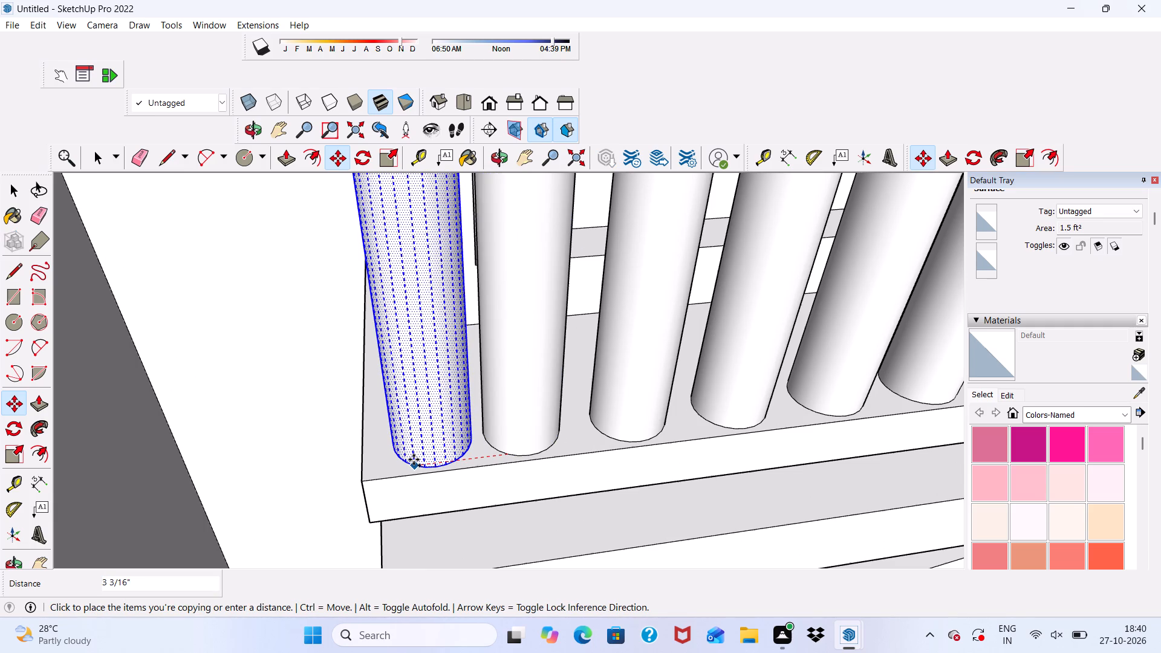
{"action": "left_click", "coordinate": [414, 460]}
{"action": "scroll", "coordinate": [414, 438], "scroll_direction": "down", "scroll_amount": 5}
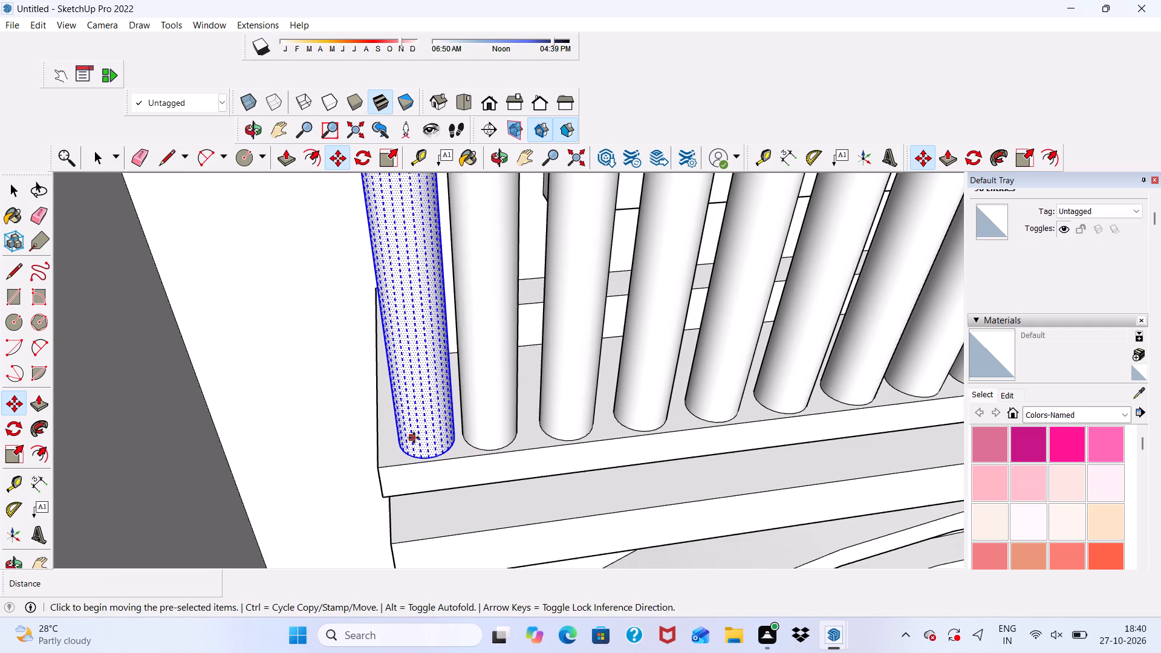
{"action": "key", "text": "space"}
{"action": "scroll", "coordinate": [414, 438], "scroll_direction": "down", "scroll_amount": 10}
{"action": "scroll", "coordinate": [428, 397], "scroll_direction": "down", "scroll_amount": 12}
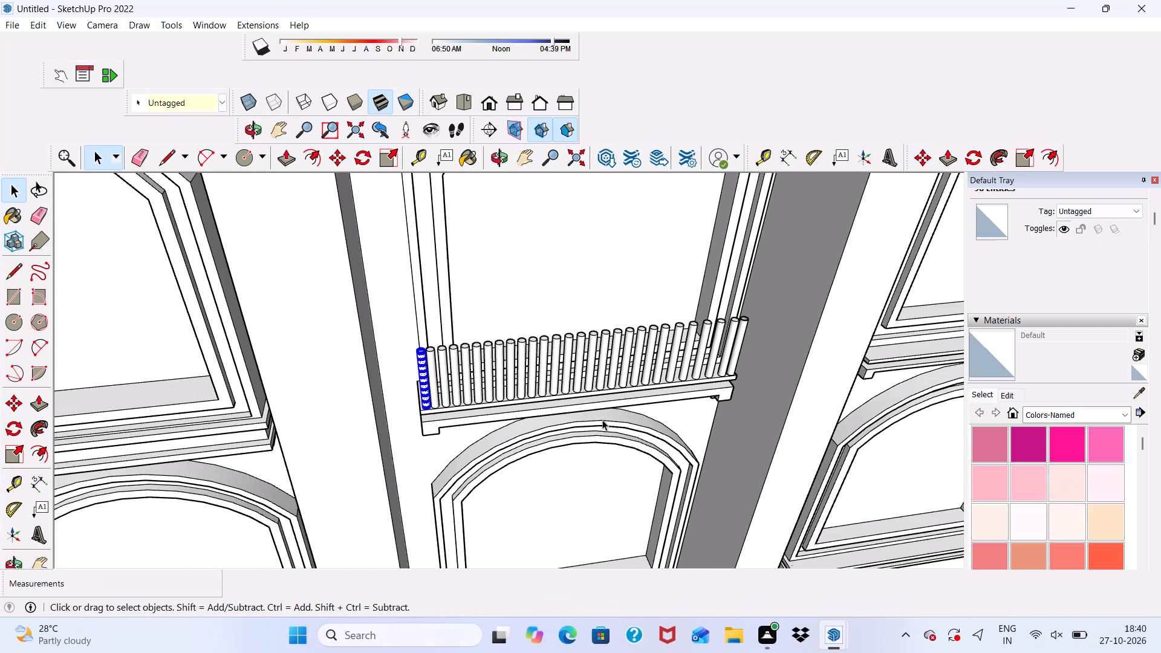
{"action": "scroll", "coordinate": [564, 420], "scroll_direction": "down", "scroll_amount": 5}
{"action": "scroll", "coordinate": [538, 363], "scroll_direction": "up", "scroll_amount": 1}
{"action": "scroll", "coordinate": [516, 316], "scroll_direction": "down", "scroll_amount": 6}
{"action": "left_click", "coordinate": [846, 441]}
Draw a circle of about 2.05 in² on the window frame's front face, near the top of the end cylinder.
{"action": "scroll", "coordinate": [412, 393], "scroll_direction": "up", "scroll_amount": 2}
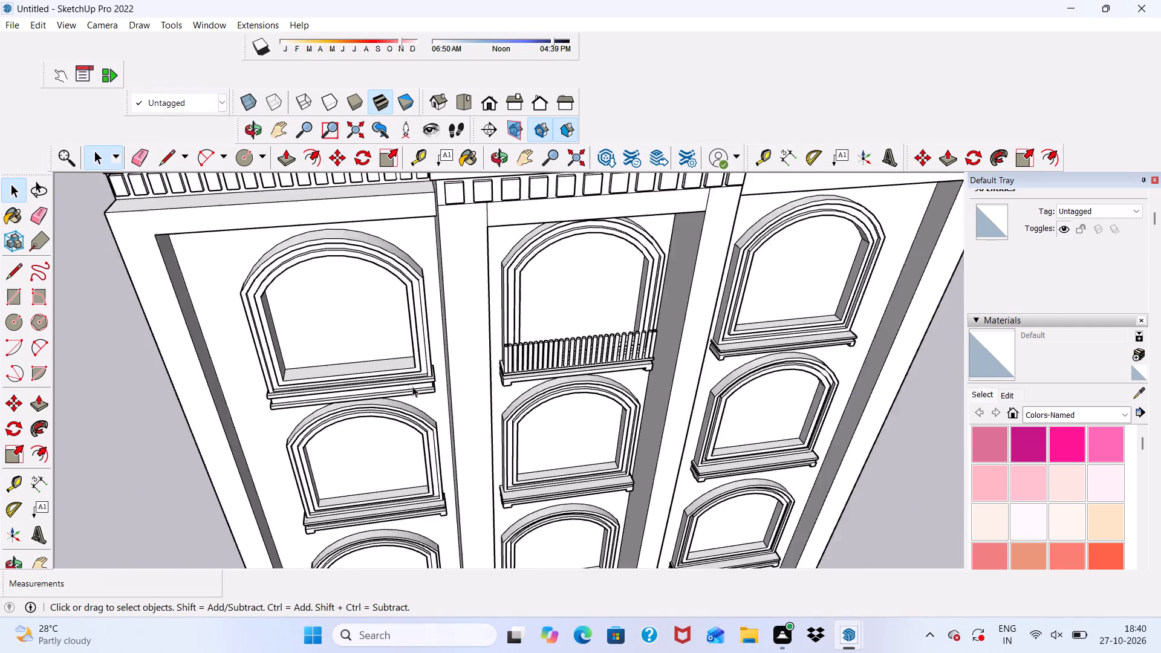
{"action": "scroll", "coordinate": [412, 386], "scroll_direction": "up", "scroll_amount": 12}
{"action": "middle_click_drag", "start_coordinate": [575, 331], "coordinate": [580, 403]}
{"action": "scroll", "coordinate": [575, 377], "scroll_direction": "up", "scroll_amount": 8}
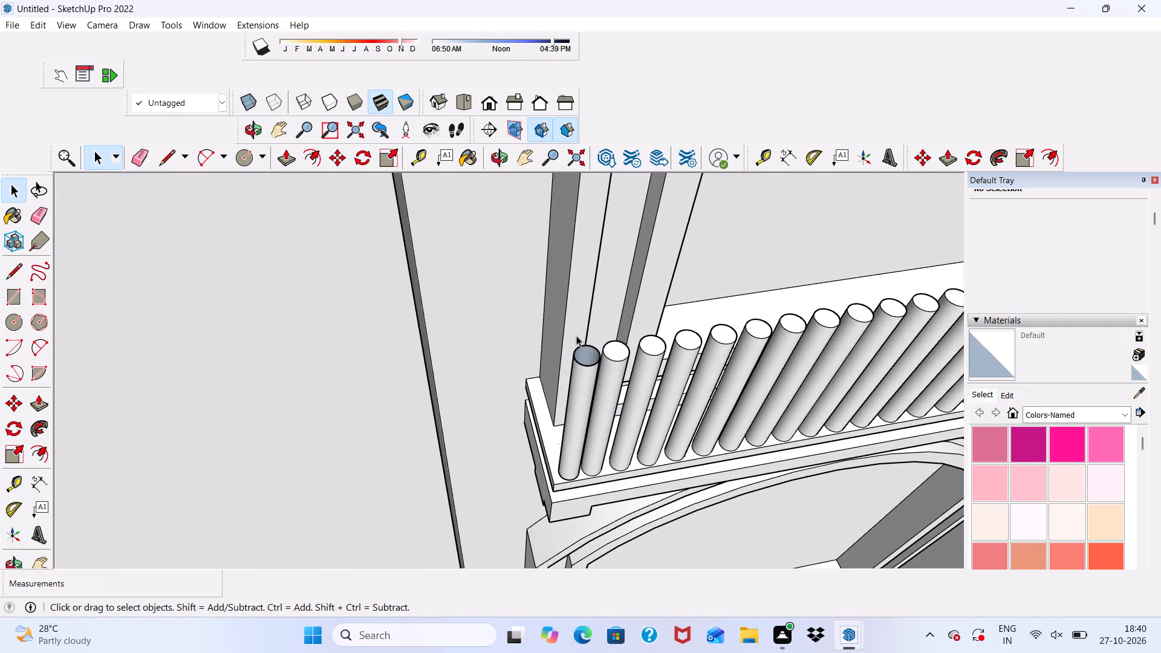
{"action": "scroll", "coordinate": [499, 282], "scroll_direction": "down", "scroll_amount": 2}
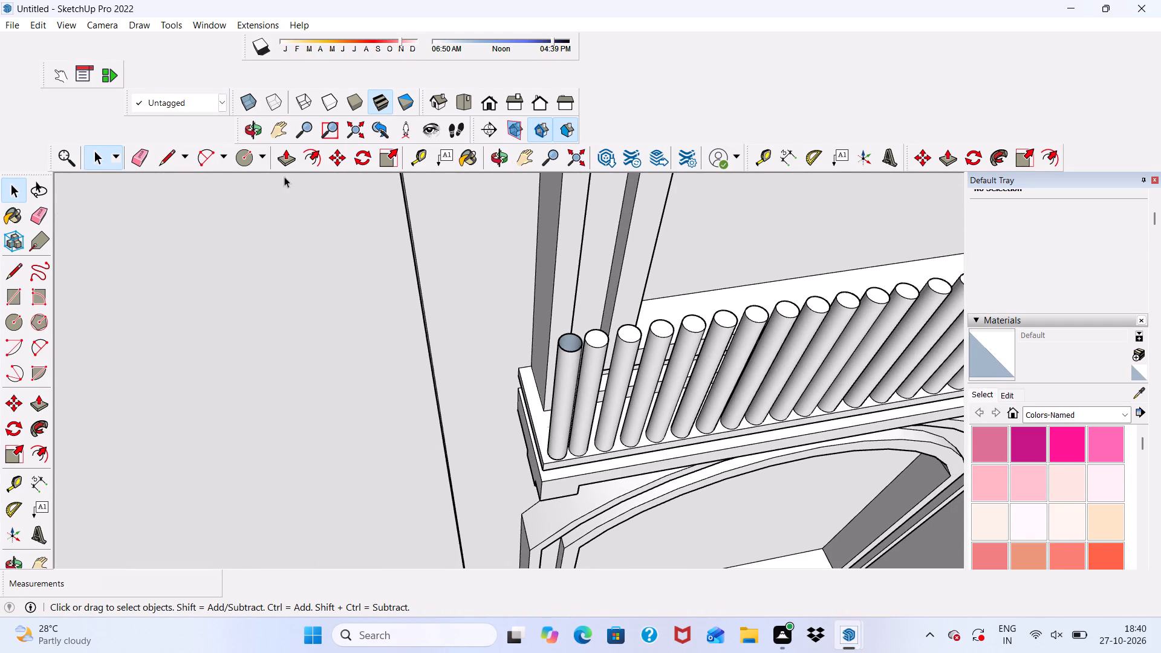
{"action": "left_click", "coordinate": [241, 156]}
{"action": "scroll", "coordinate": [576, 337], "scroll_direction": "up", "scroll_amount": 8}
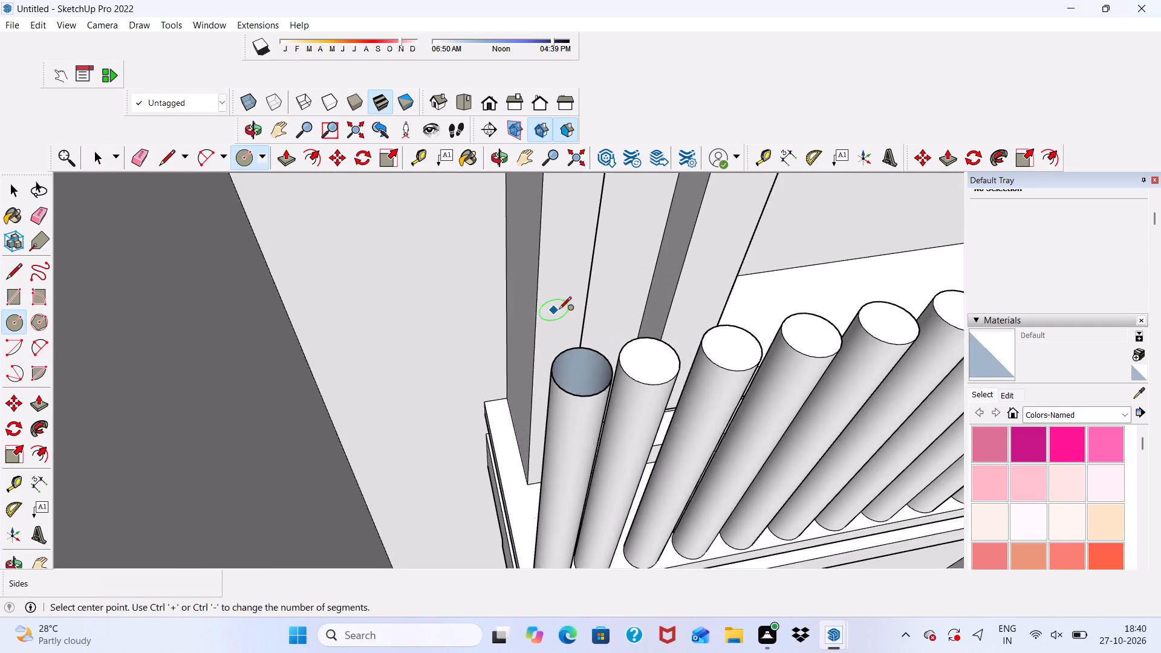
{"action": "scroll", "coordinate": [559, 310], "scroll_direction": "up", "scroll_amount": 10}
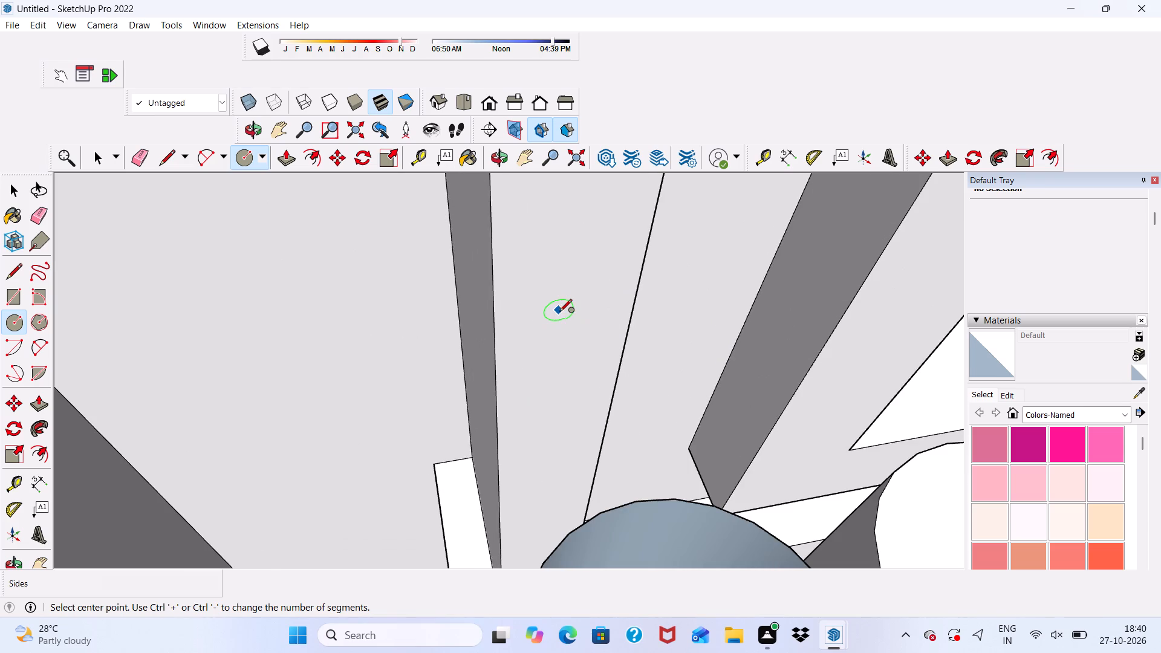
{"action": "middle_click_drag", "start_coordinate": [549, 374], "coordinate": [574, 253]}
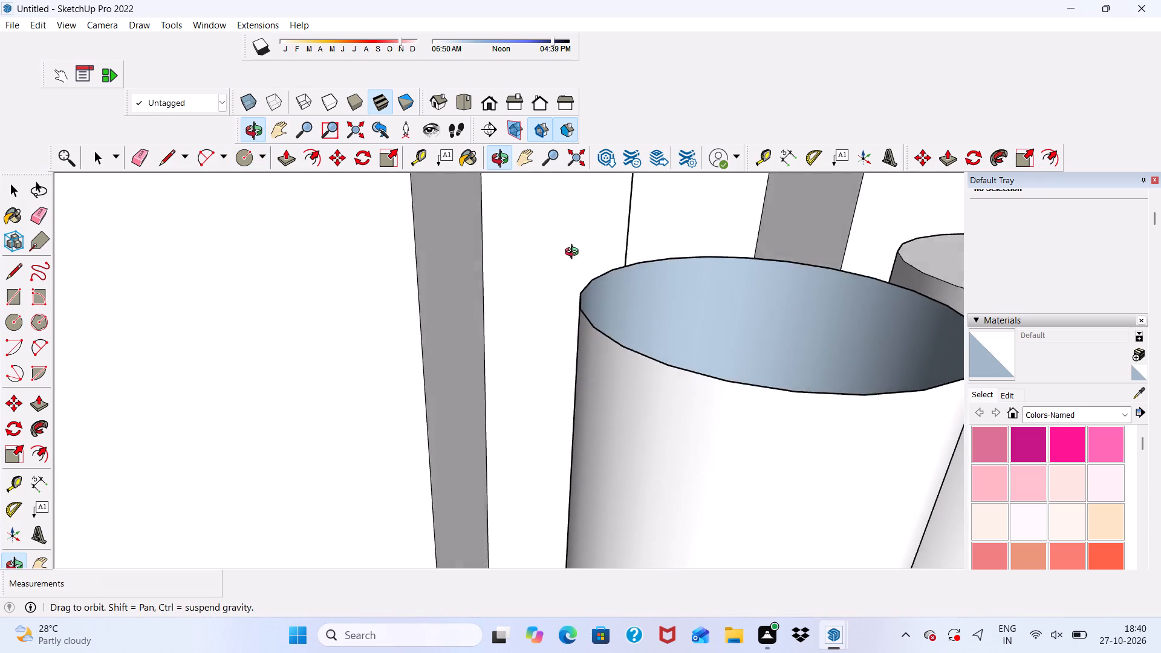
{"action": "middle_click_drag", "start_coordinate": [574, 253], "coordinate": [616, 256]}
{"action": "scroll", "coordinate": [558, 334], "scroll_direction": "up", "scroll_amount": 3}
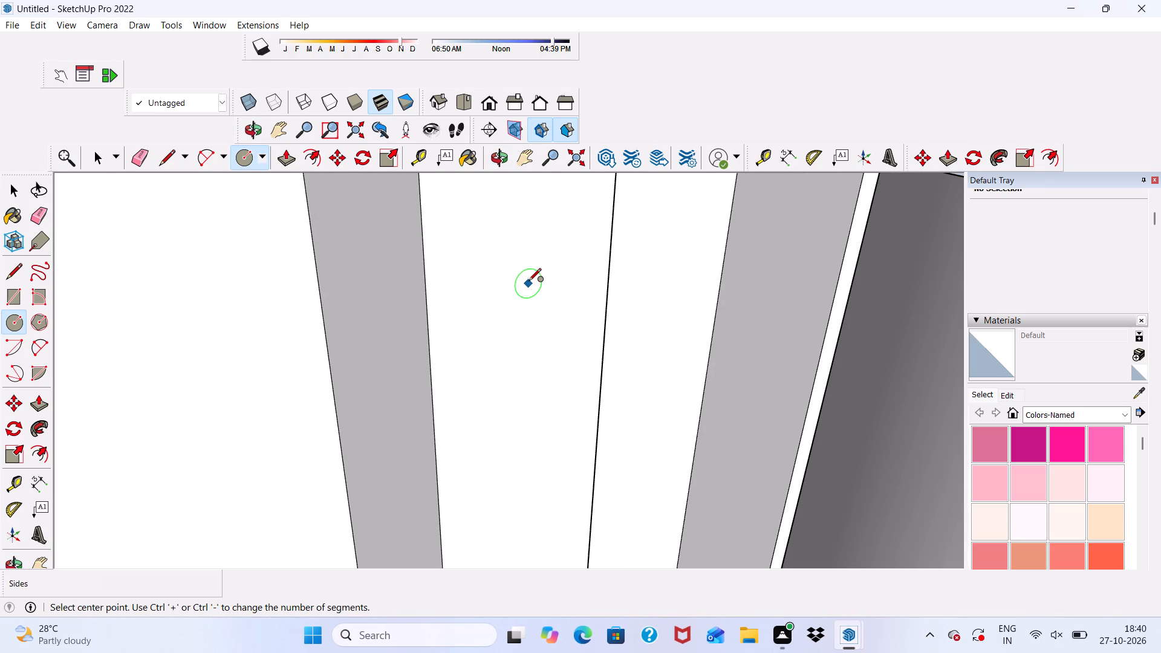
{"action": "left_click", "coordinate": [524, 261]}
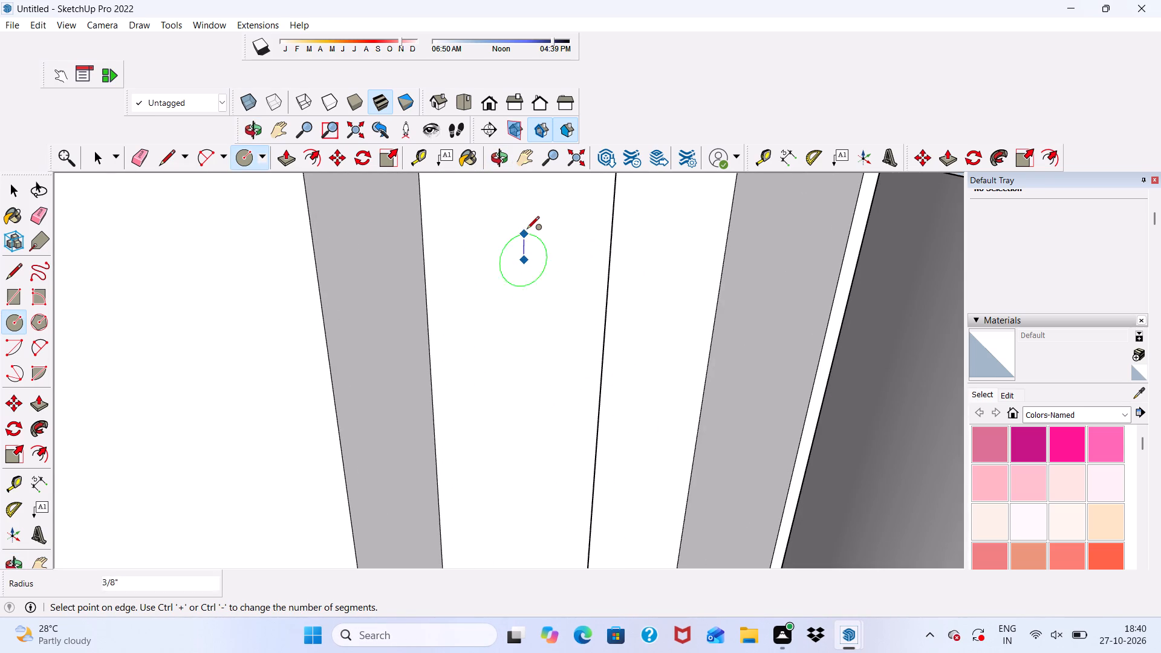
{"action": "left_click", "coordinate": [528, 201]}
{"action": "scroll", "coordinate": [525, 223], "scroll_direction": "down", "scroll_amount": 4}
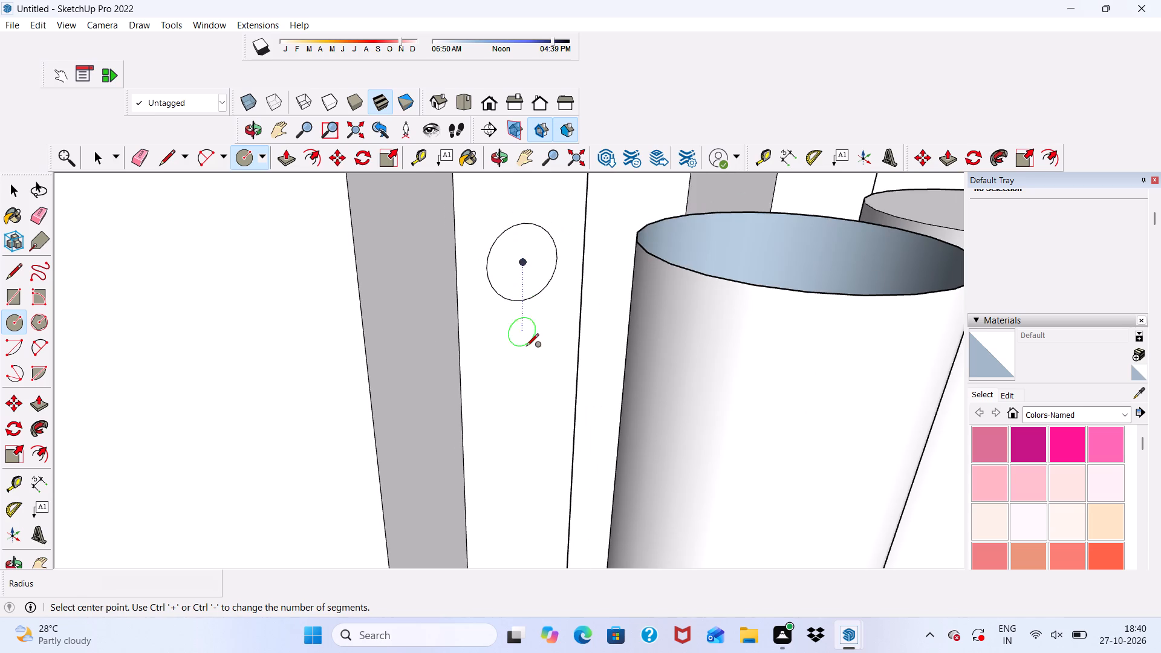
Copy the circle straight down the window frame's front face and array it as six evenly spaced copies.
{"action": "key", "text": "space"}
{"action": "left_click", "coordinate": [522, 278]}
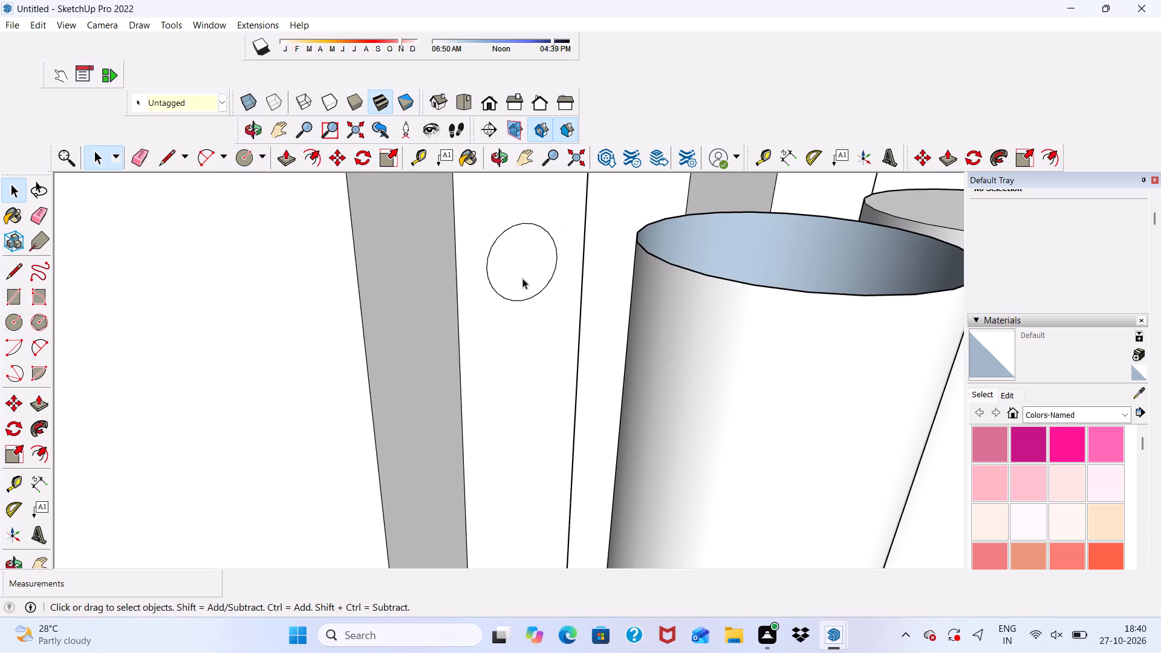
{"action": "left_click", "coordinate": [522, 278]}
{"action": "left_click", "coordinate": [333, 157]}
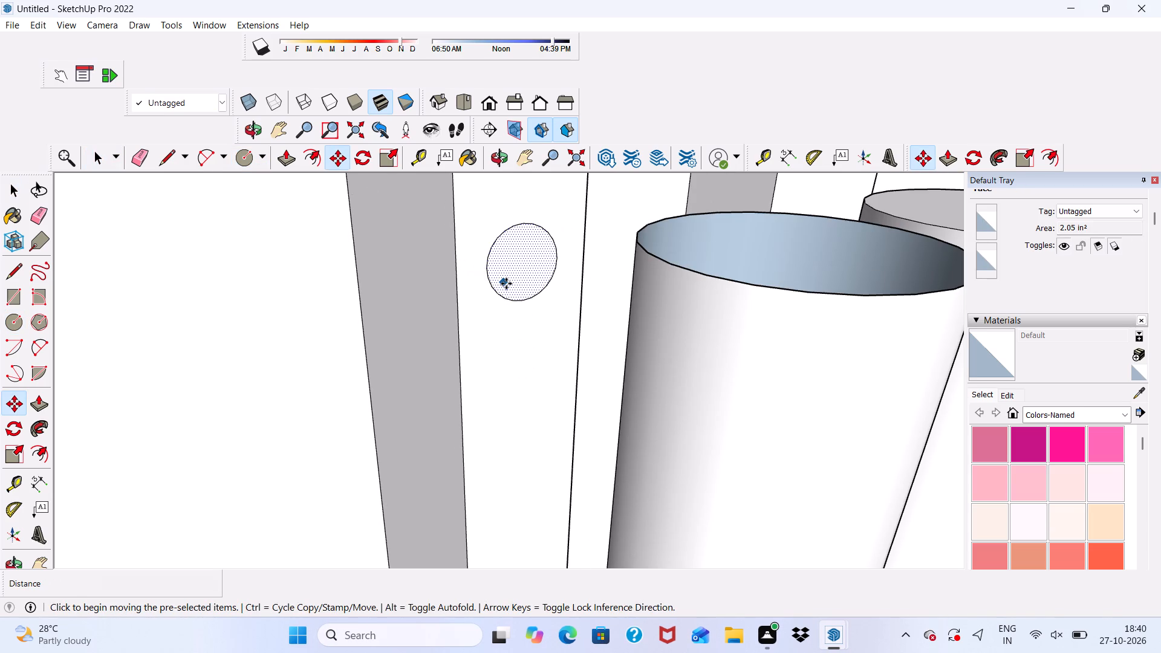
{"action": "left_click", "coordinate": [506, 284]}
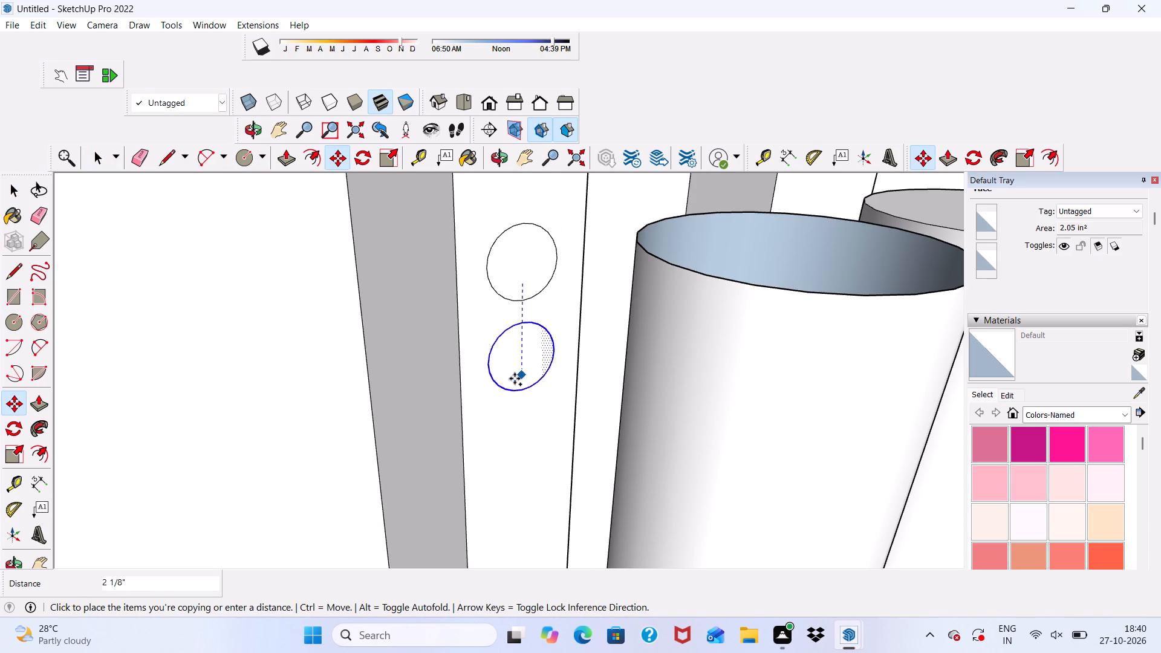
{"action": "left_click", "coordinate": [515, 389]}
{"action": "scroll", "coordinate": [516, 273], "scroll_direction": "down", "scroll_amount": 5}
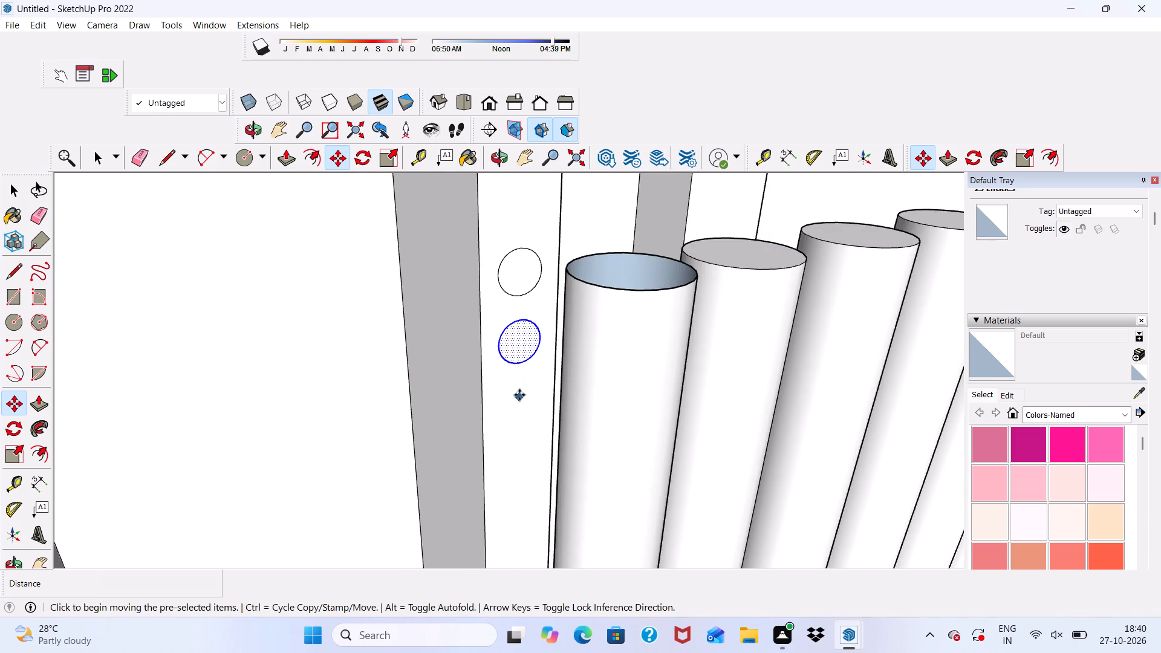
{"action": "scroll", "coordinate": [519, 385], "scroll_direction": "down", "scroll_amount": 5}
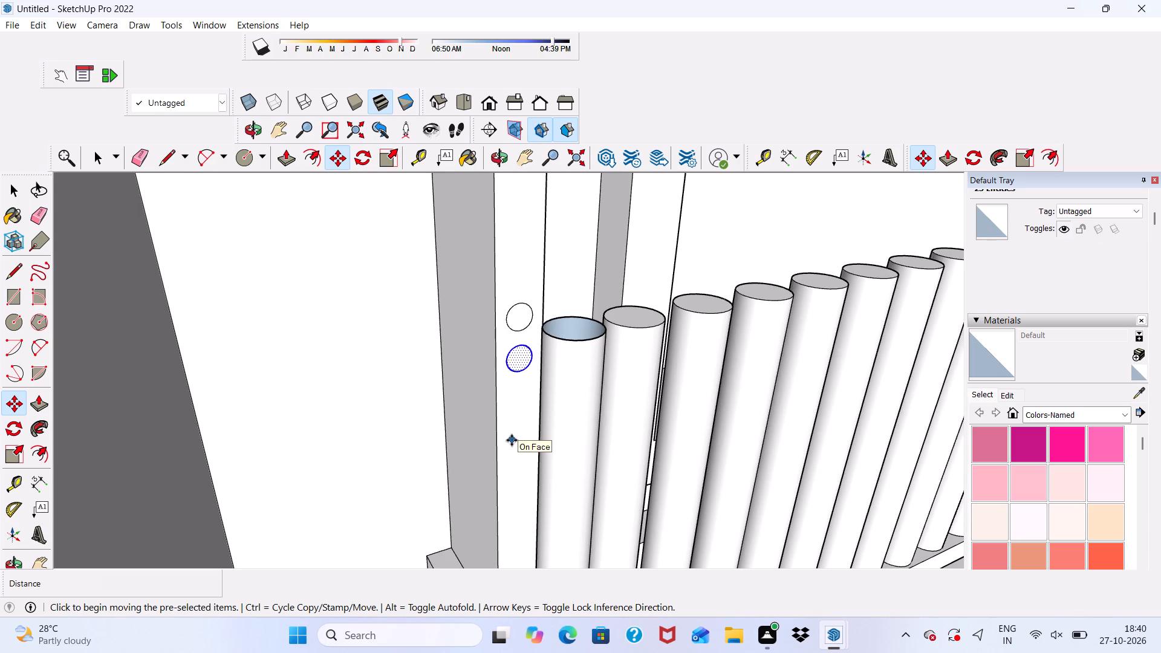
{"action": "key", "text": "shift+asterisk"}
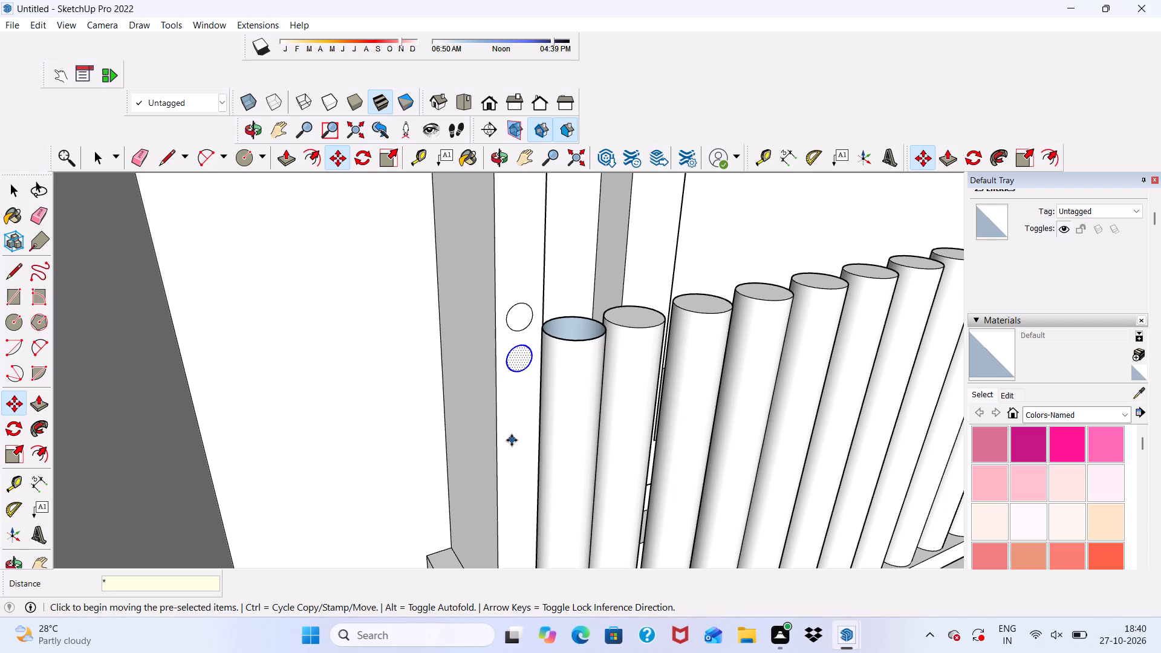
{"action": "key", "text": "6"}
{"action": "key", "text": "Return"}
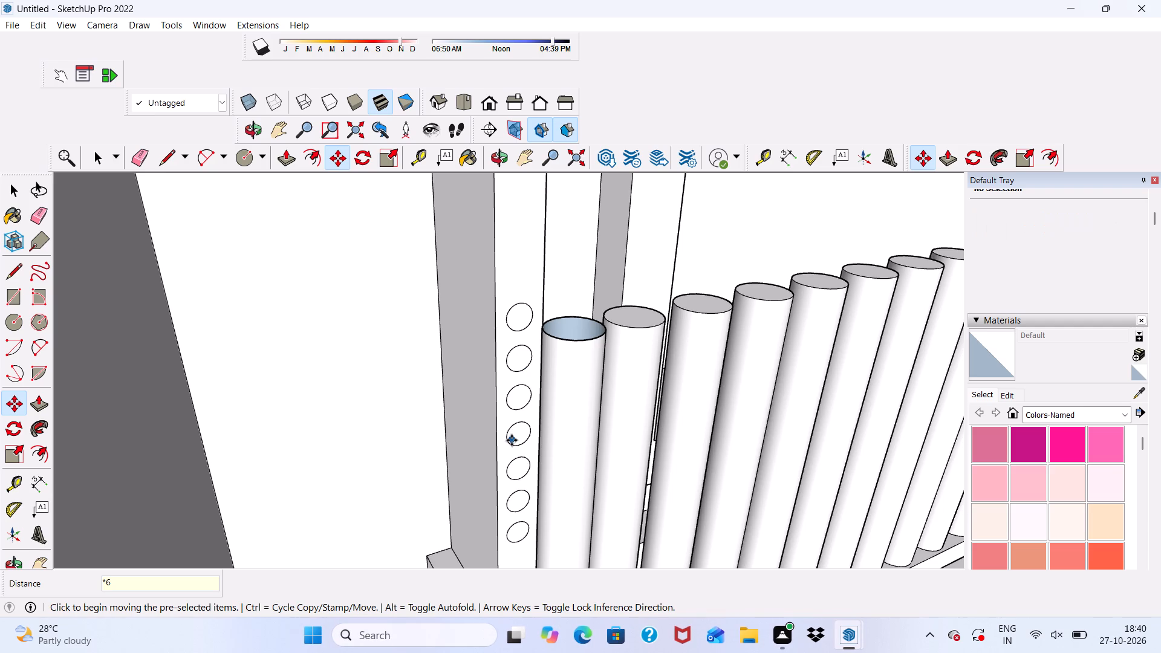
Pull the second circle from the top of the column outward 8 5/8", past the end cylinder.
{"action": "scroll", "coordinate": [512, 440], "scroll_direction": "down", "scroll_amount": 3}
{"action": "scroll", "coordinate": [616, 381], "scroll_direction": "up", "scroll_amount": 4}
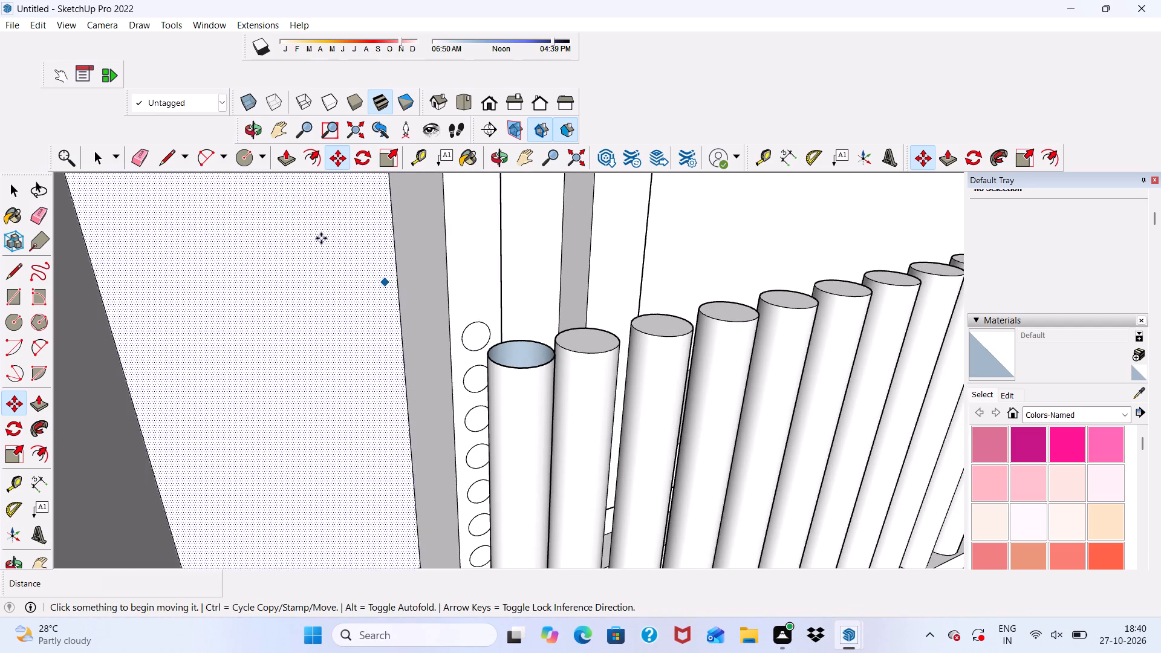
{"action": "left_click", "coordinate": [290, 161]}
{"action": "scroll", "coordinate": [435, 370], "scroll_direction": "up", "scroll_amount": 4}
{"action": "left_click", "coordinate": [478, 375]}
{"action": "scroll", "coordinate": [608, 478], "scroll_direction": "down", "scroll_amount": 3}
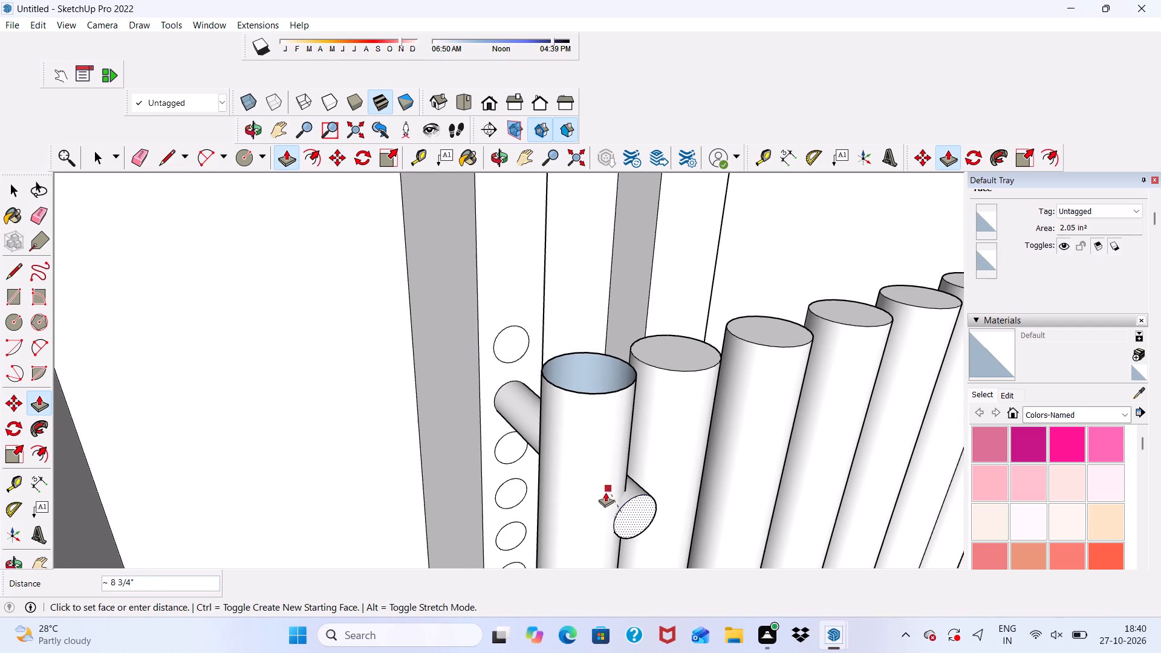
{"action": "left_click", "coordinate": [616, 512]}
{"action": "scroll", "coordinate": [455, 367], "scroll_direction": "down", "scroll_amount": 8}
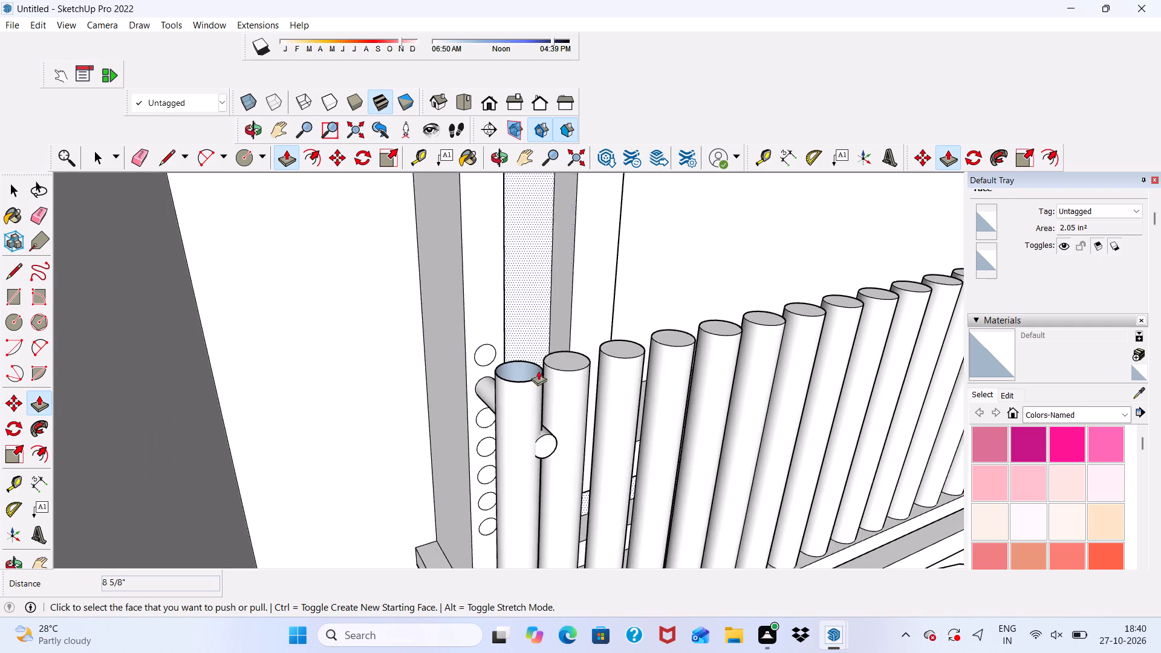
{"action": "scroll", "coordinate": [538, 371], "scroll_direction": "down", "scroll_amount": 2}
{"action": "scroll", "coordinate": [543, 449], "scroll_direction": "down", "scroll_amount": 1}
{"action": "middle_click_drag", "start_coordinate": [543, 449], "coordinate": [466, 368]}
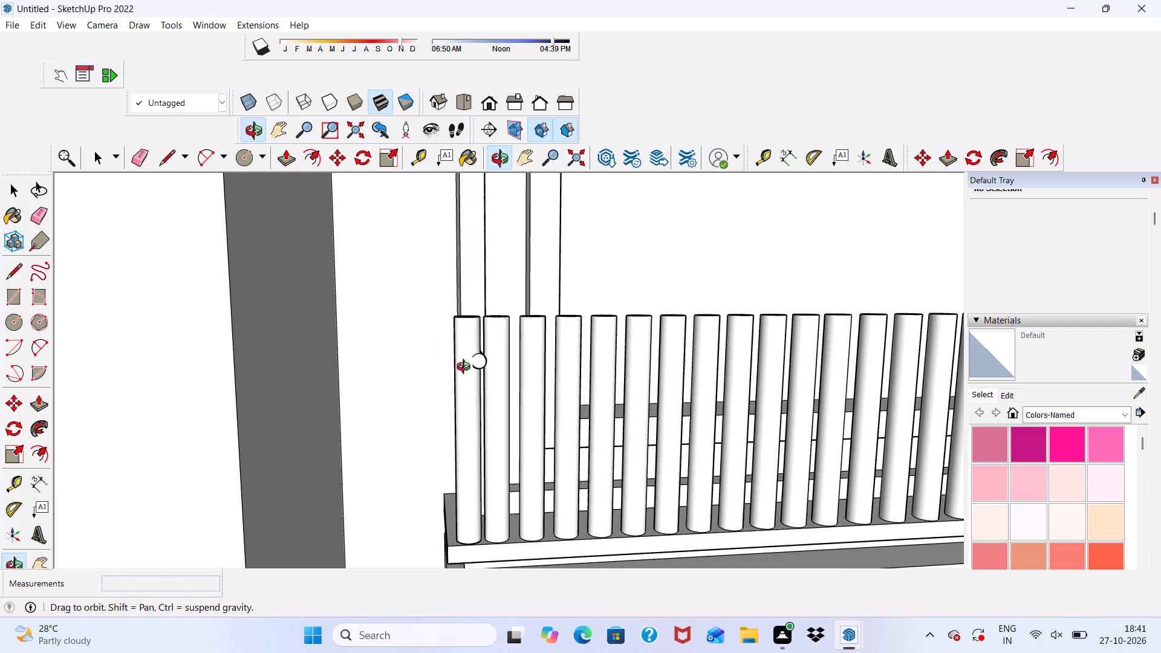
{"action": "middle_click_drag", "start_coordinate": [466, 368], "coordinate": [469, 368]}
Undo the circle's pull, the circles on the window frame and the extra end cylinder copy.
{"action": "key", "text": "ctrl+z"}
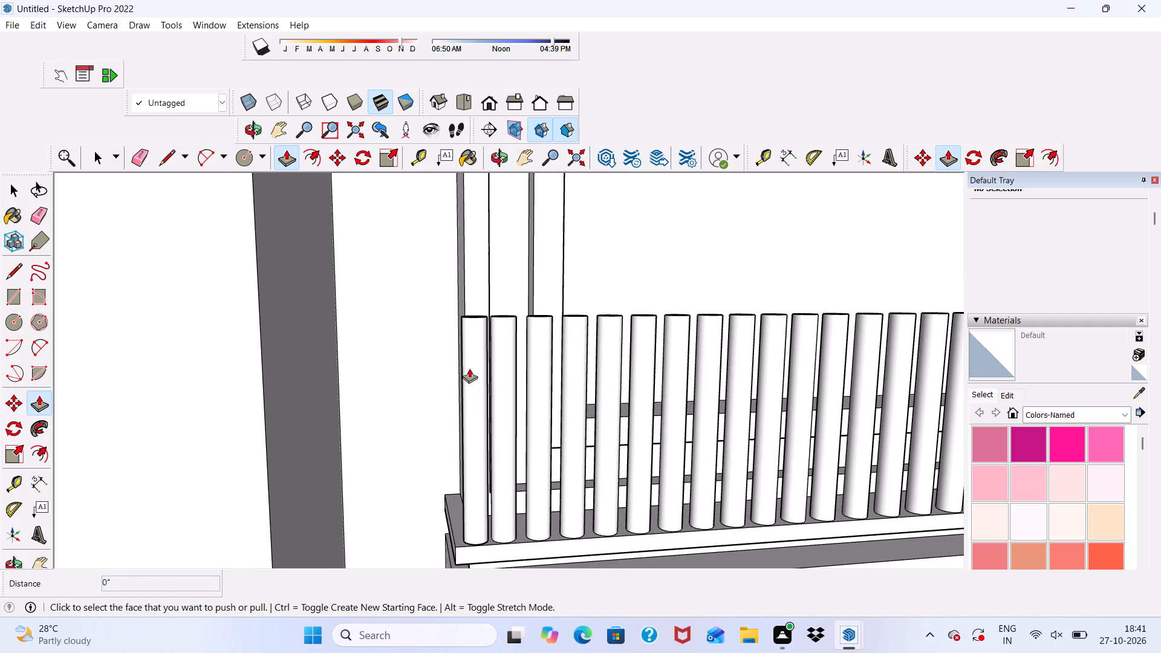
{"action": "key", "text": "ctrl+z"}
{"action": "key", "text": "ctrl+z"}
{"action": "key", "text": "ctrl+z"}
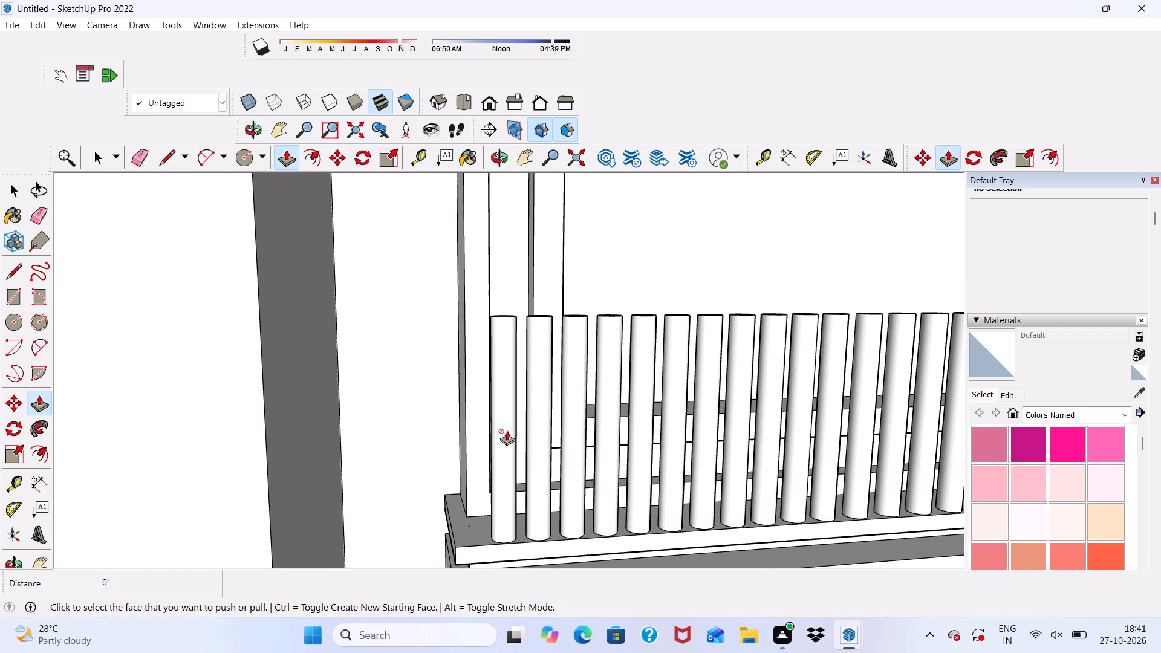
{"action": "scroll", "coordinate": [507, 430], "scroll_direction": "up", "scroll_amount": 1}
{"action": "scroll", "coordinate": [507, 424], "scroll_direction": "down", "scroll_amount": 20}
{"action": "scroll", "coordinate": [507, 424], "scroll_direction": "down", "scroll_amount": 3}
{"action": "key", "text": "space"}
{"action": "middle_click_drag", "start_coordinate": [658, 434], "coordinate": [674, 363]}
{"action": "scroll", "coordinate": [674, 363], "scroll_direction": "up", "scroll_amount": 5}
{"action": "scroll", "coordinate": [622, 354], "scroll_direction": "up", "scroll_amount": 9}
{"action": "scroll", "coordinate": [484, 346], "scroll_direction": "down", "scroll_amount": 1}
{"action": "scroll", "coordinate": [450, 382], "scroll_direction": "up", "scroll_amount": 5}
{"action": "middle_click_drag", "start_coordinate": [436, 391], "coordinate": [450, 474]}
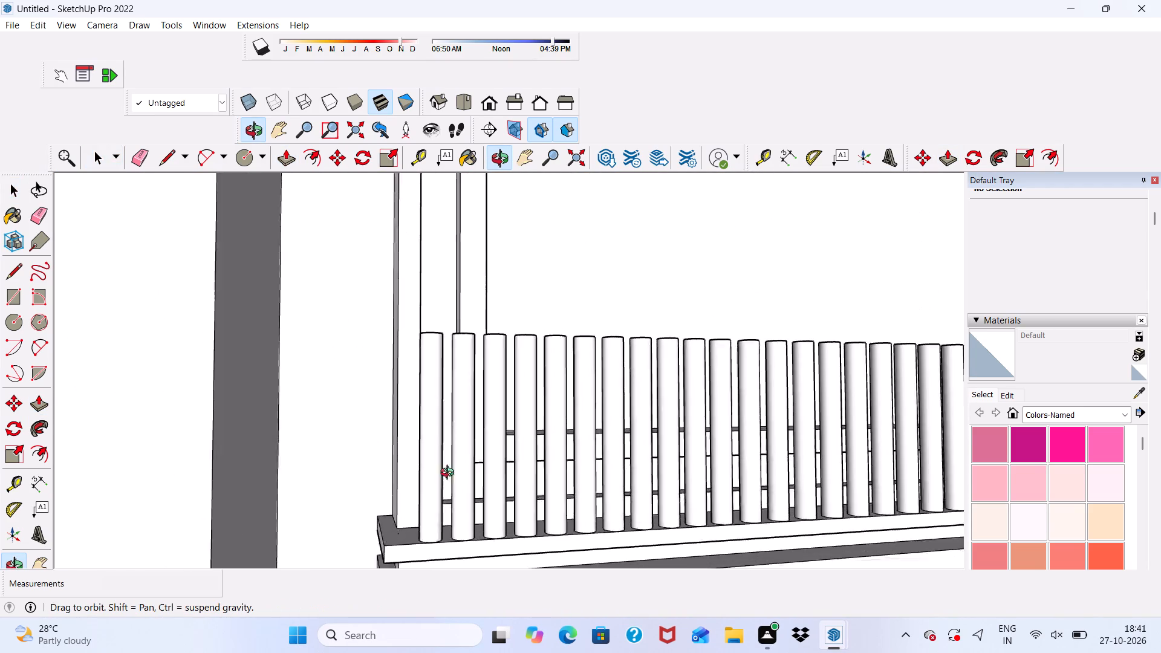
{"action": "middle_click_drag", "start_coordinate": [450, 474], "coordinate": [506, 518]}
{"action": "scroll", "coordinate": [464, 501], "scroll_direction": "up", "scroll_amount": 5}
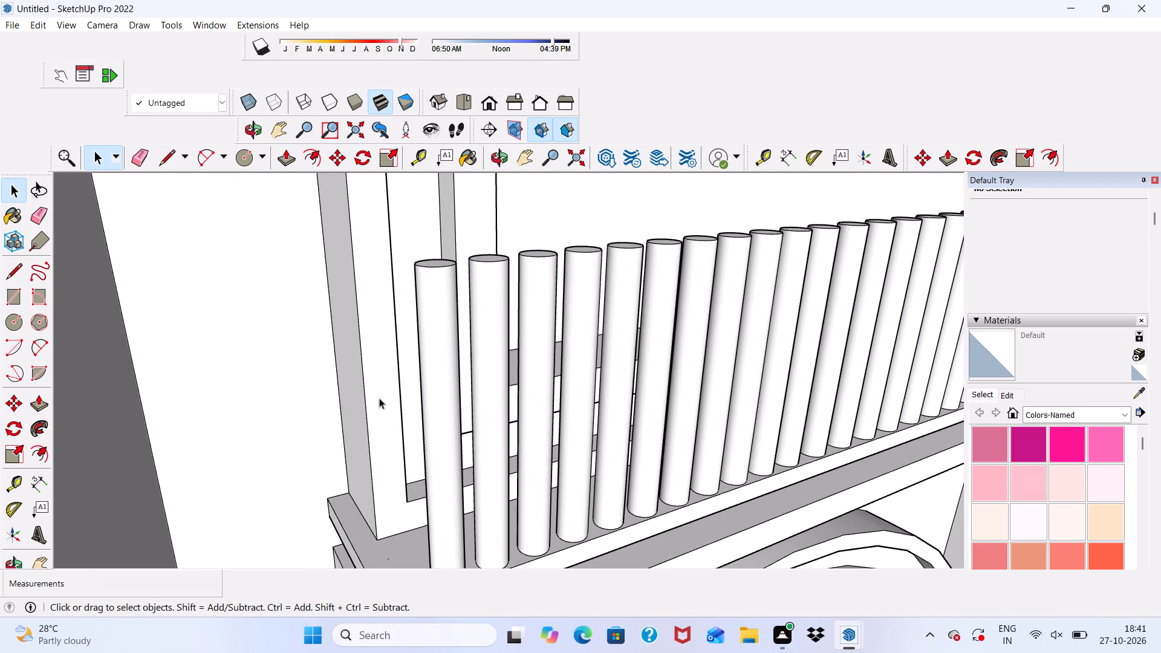
Draw a circle of about 1 5/16" radius on the sill's top face, between the left end baluster and the window wall.
{"action": "left_click", "coordinate": [248, 157]}
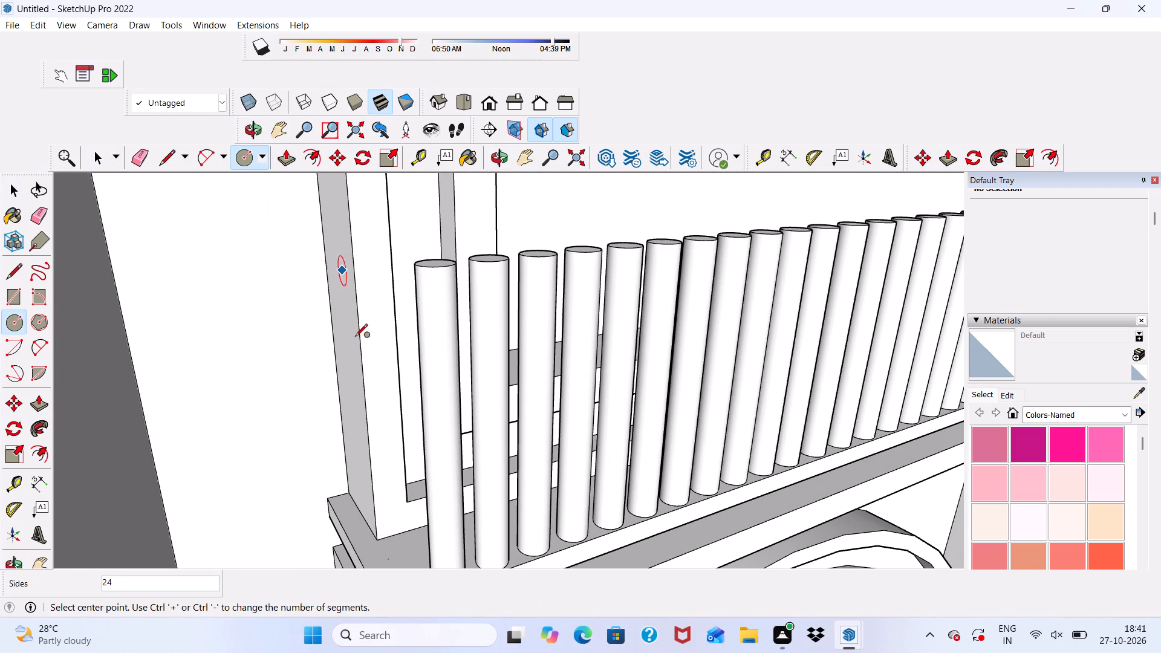
{"action": "scroll", "coordinate": [363, 391], "scroll_direction": "down", "scroll_amount": 3}
{"action": "scroll", "coordinate": [401, 521], "scroll_direction": "up", "scroll_amount": 8}
{"action": "left_click", "coordinate": [400, 524]}
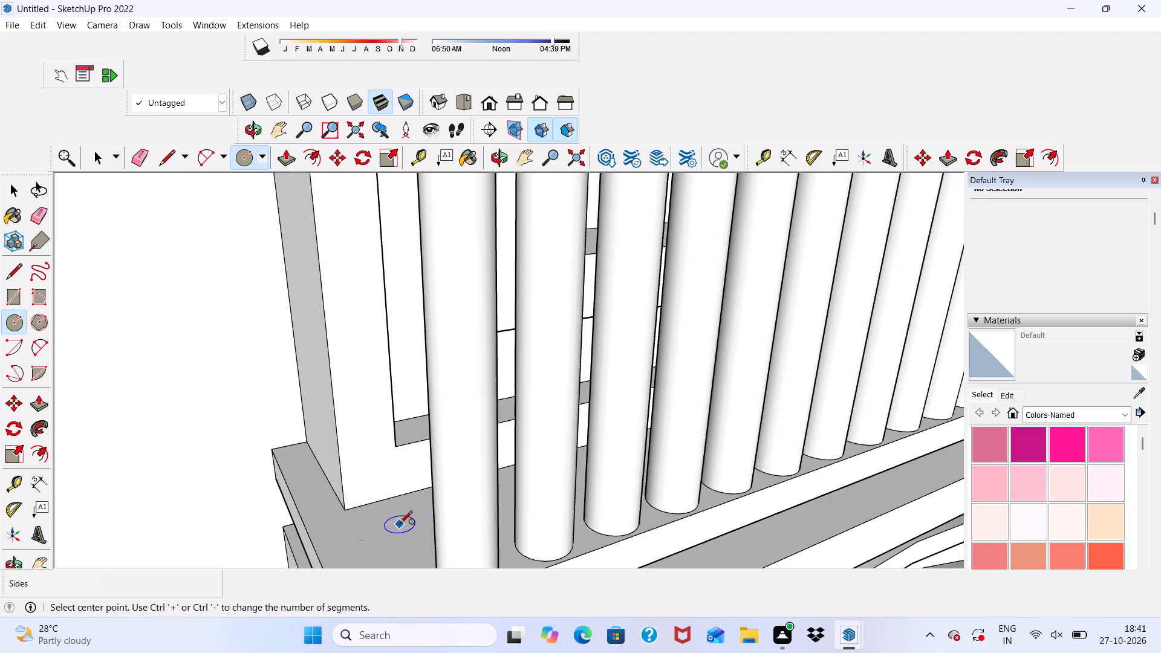
{"action": "left_click", "coordinate": [399, 505]}
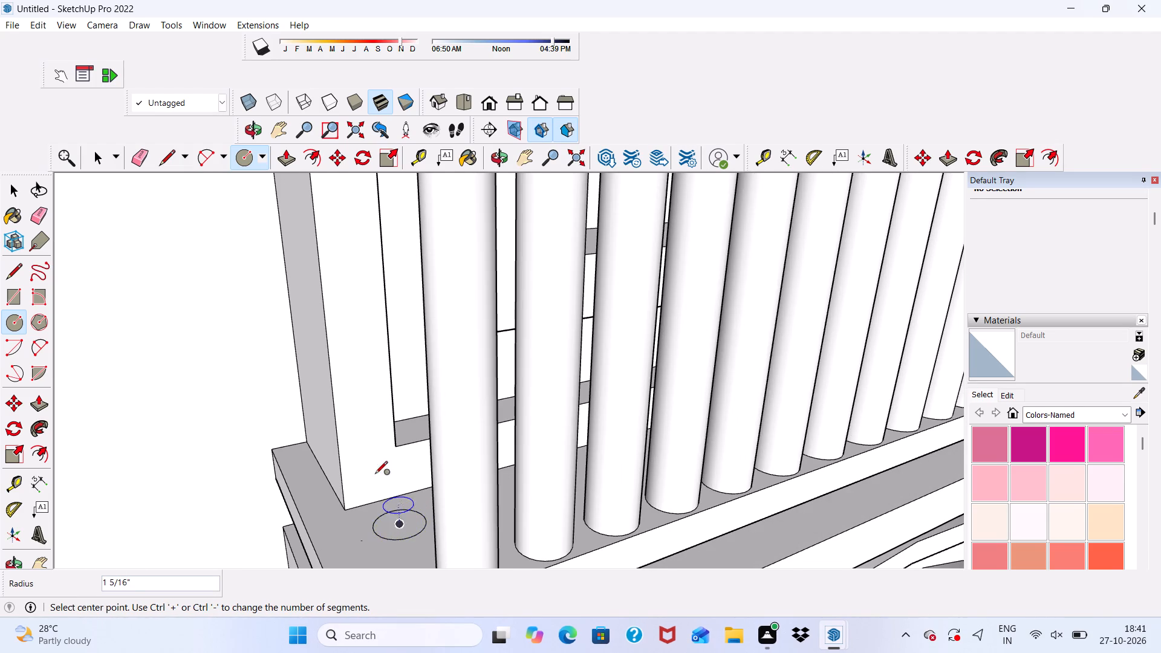
{"action": "scroll", "coordinate": [361, 473], "scroll_direction": "down", "scroll_amount": 6}
{"action": "key", "text": "space"}
Pull the circle behind the left end baluster up 2' 1 1/8" to form another cylindrical baluster.
{"action": "scroll", "coordinate": [377, 479], "scroll_direction": "up", "scroll_amount": 7}
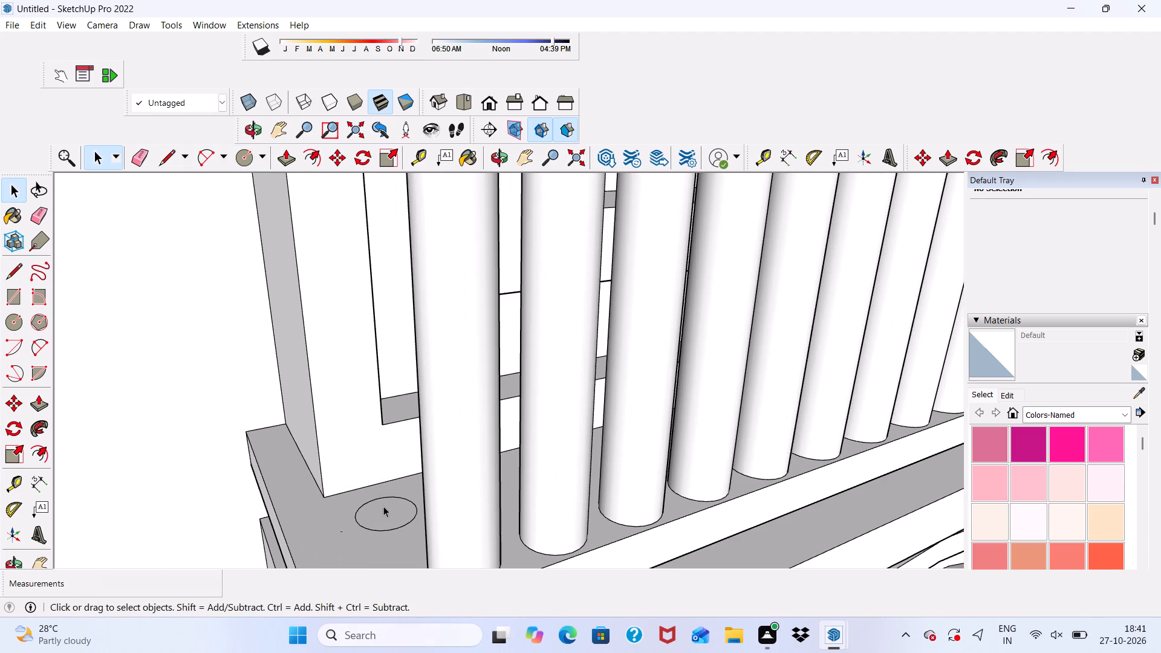
{"action": "left_click", "coordinate": [383, 506]}
{"action": "left_click", "coordinate": [287, 152]}
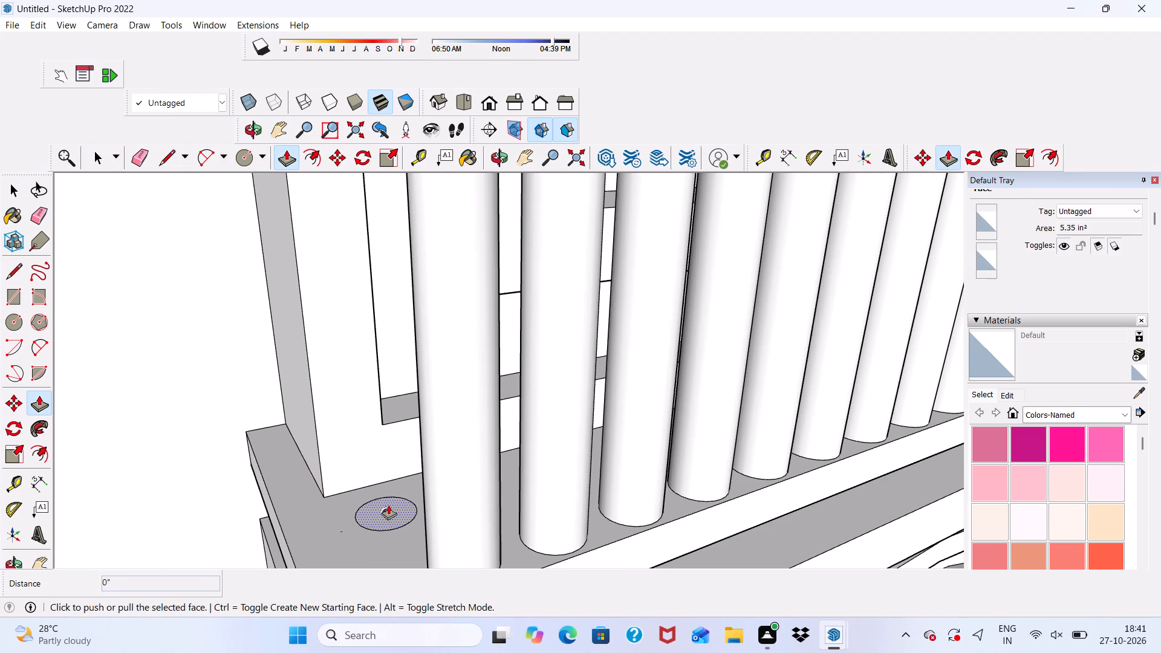
{"action": "left_click", "coordinate": [388, 505]}
{"action": "scroll", "coordinate": [372, 386], "scroll_direction": "down", "scroll_amount": 11}
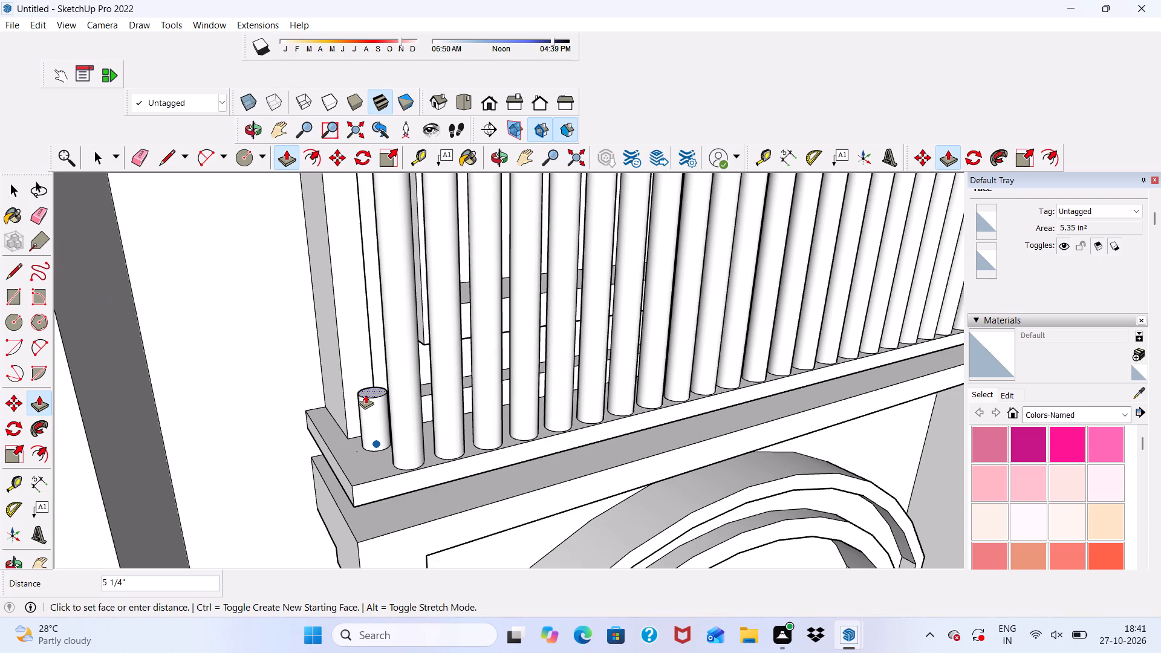
{"action": "scroll", "coordinate": [368, 335], "scroll_direction": "down", "scroll_amount": 5}
{"action": "scroll", "coordinate": [379, 229], "scroll_direction": "up", "scroll_amount": 6}
{"action": "left_click", "coordinate": [385, 251]}
{"action": "scroll", "coordinate": [354, 305], "scroll_direction": "down", "scroll_amount": 4}
{"action": "middle_click_drag", "start_coordinate": [353, 383], "coordinate": [239, 407]}
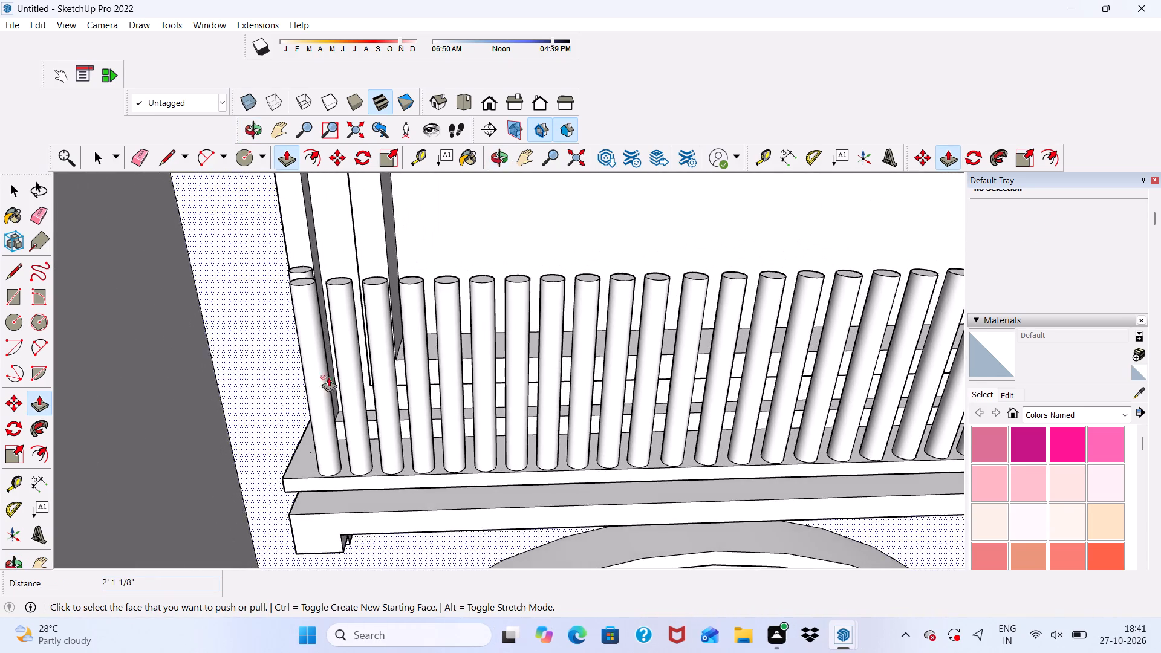
{"action": "scroll", "coordinate": [354, 352], "scroll_direction": "up", "scroll_amount": 3}
{"action": "scroll", "coordinate": [323, 308], "scroll_direction": "up", "scroll_amount": 3}
{"action": "scroll", "coordinate": [322, 308], "scroll_direction": "down", "scroll_amount": 2}
{"action": "middle_click_drag", "start_coordinate": [320, 310], "coordinate": [329, 254]}
{"action": "scroll", "coordinate": [330, 252], "scroll_direction": "up", "scroll_amount": 1}
{"action": "scroll", "coordinate": [316, 250], "scroll_direction": "down", "scroll_amount": 7}
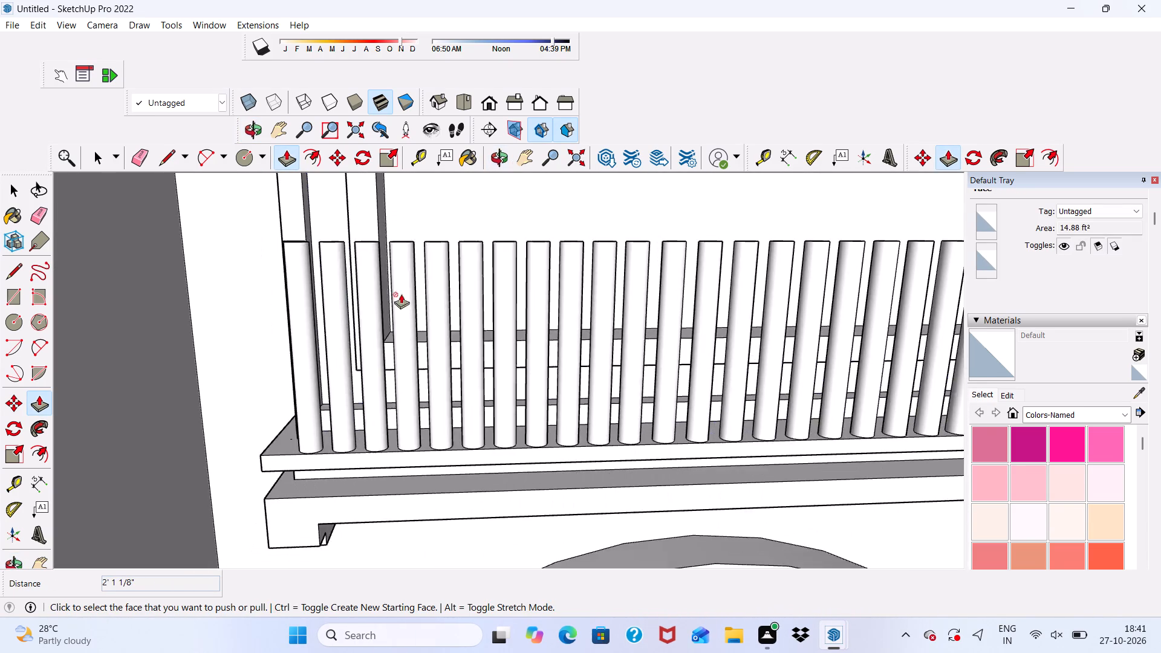
{"action": "scroll", "coordinate": [401, 294], "scroll_direction": "down", "scroll_amount": 4}
{"action": "scroll", "coordinate": [850, 350], "scroll_direction": "up", "scroll_amount": 4}
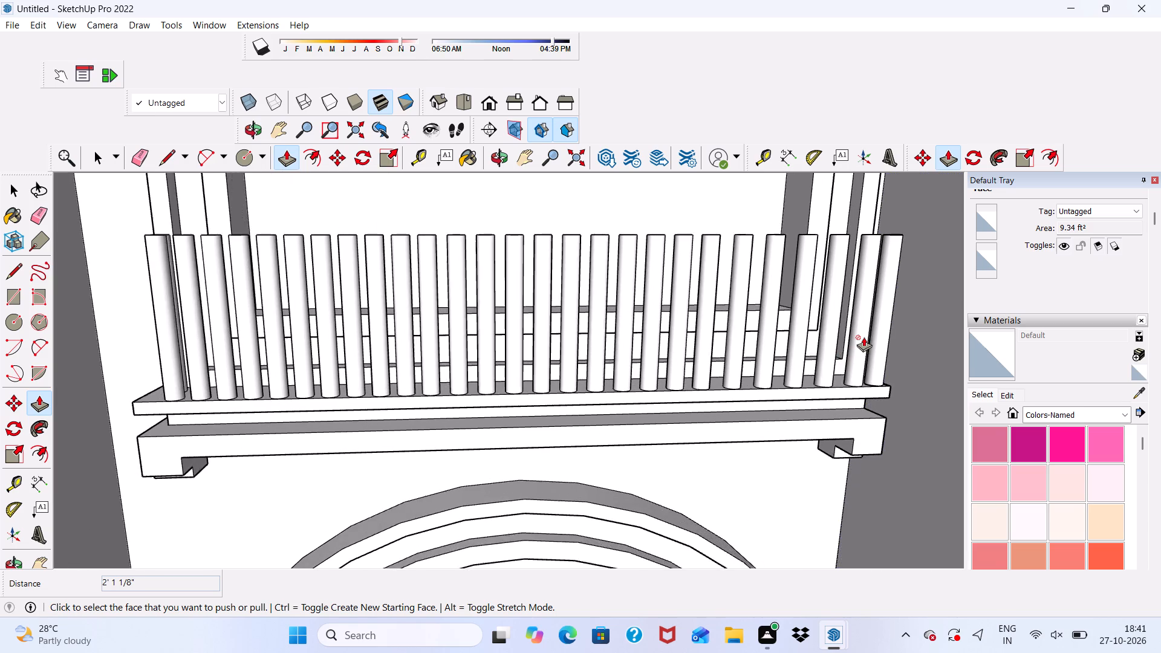
{"action": "key", "text": "space"}
Draw a circle of about 1" radius on the sill's top face, behind the railing's right end baluster.
{"action": "scroll", "coordinate": [775, 352], "scroll_direction": "down", "scroll_amount": 5}
{"action": "middle_click_drag", "start_coordinate": [878, 392], "coordinate": [739, 548]}
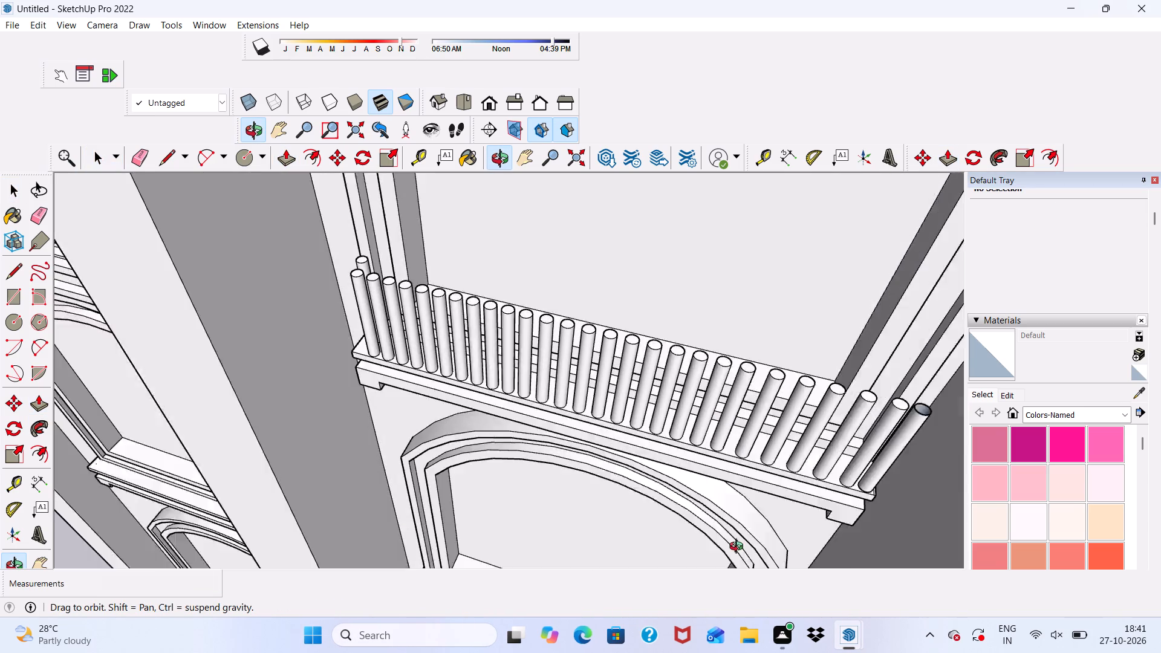
{"action": "middle_click_drag", "start_coordinate": [739, 548], "coordinate": [727, 551]}
{"action": "scroll", "coordinate": [811, 406], "scroll_direction": "up", "scroll_amount": 1}
{"action": "scroll", "coordinate": [775, 376], "scroll_direction": "down", "scroll_amount": 5}
{"action": "middle_click_drag", "start_coordinate": [623, 436], "coordinate": [596, 453]}
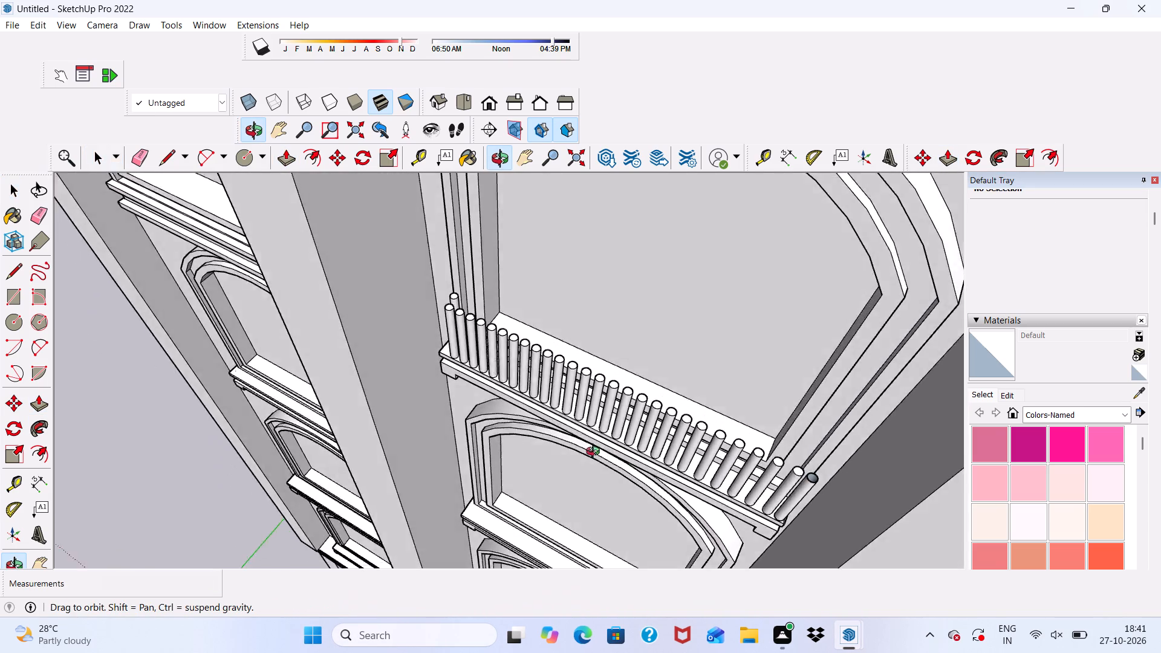
{"action": "middle_click_drag", "start_coordinate": [596, 453], "coordinate": [624, 406]}
{"action": "scroll", "coordinate": [755, 485], "scroll_direction": "up", "scroll_amount": 12}
{"action": "middle_click_drag", "start_coordinate": [889, 394], "coordinate": [889, 403]}
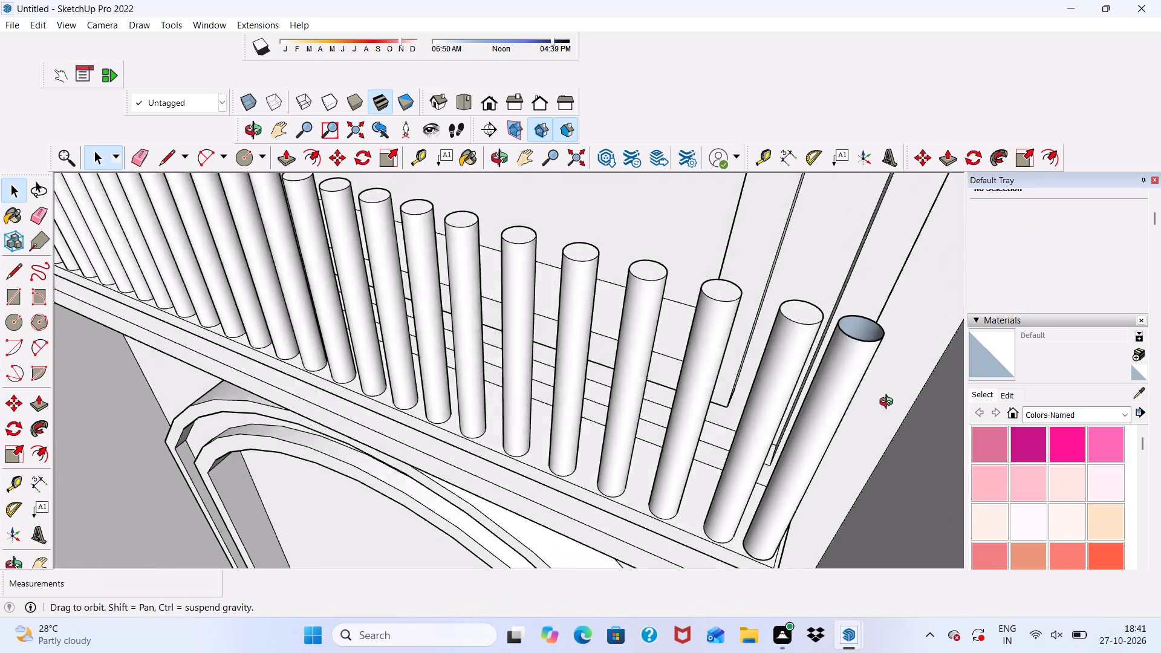
{"action": "middle_click_drag", "start_coordinate": [889, 403], "coordinate": [822, 416]}
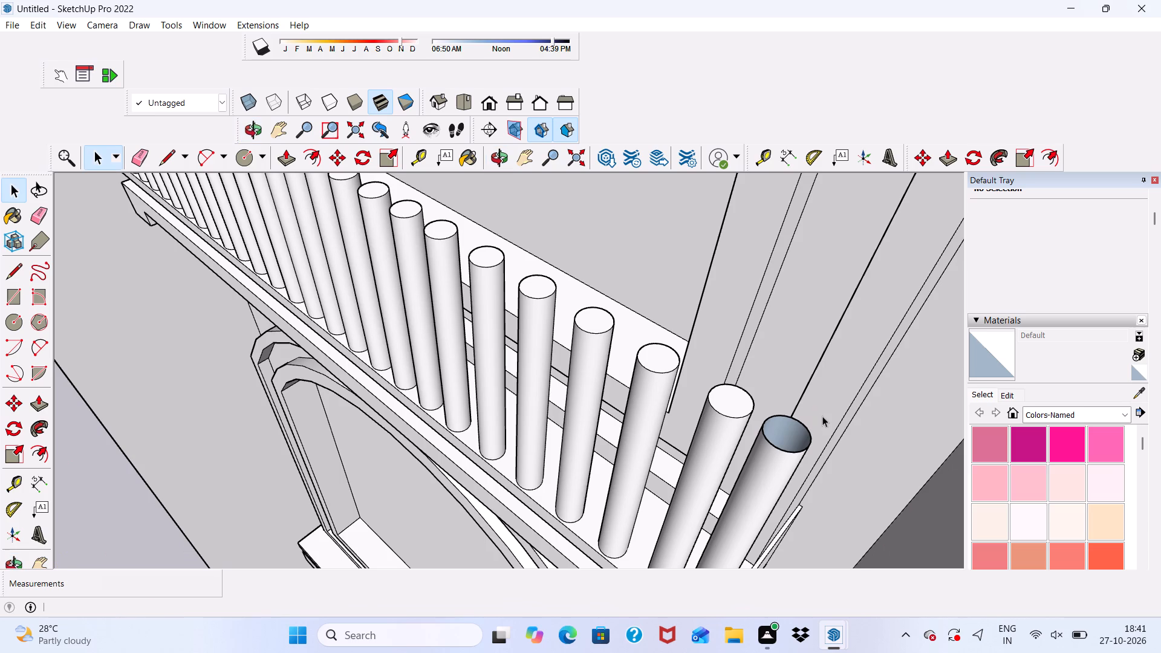
{"action": "left_click", "coordinate": [241, 152]}
{"action": "scroll", "coordinate": [319, 226], "scroll_direction": "down", "scroll_amount": 3}
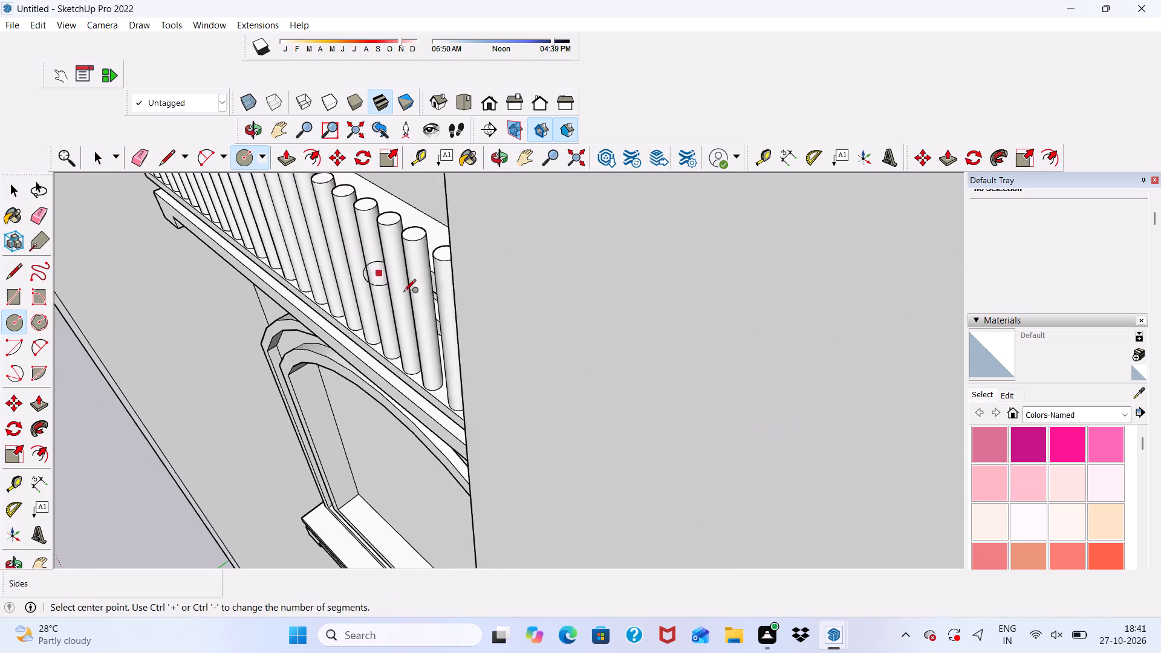
{"action": "scroll", "coordinate": [403, 293], "scroll_direction": "down", "scroll_amount": 1}
{"action": "scroll", "coordinate": [367, 356], "scroll_direction": "up", "scroll_amount": 5}
{"action": "middle_click_drag", "start_coordinate": [367, 346], "coordinate": [403, 427]}
{"action": "scroll", "coordinate": [424, 295], "scroll_direction": "up", "scroll_amount": 1}
{"action": "scroll", "coordinate": [382, 227], "scroll_direction": "down", "scroll_amount": 8}
{"action": "scroll", "coordinate": [712, 484], "scroll_direction": "up", "scroll_amount": 7}
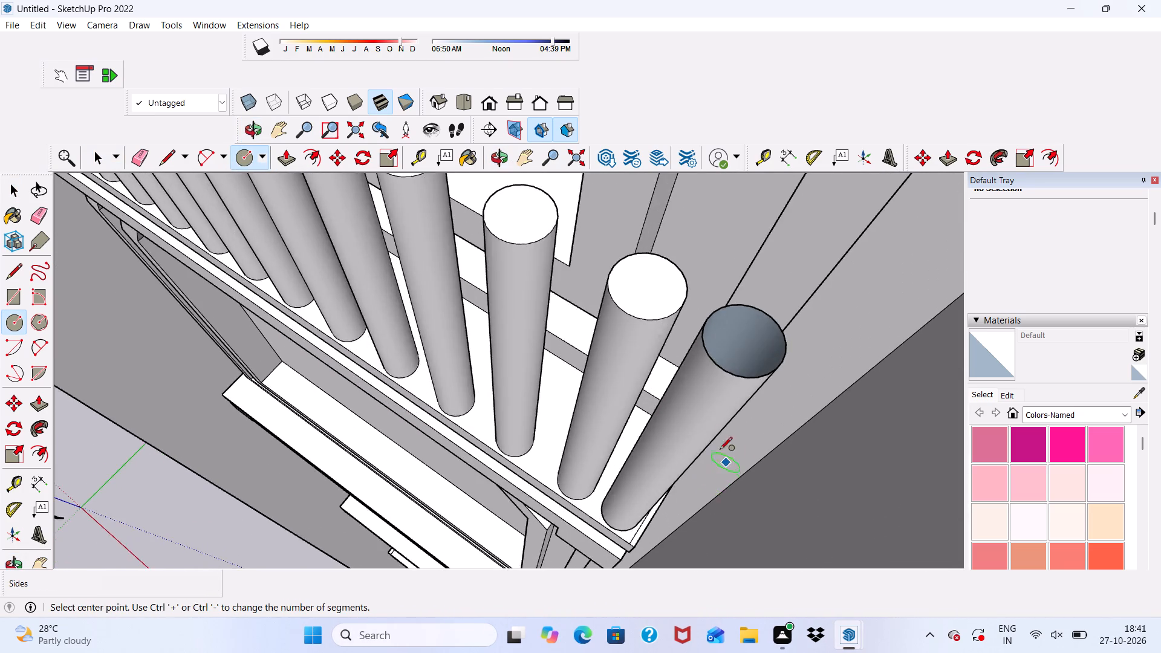
{"action": "scroll", "coordinate": [720, 450], "scroll_direction": "up", "scroll_amount": 2}
{"action": "scroll", "coordinate": [631, 452], "scroll_direction": "up", "scroll_amount": 5}
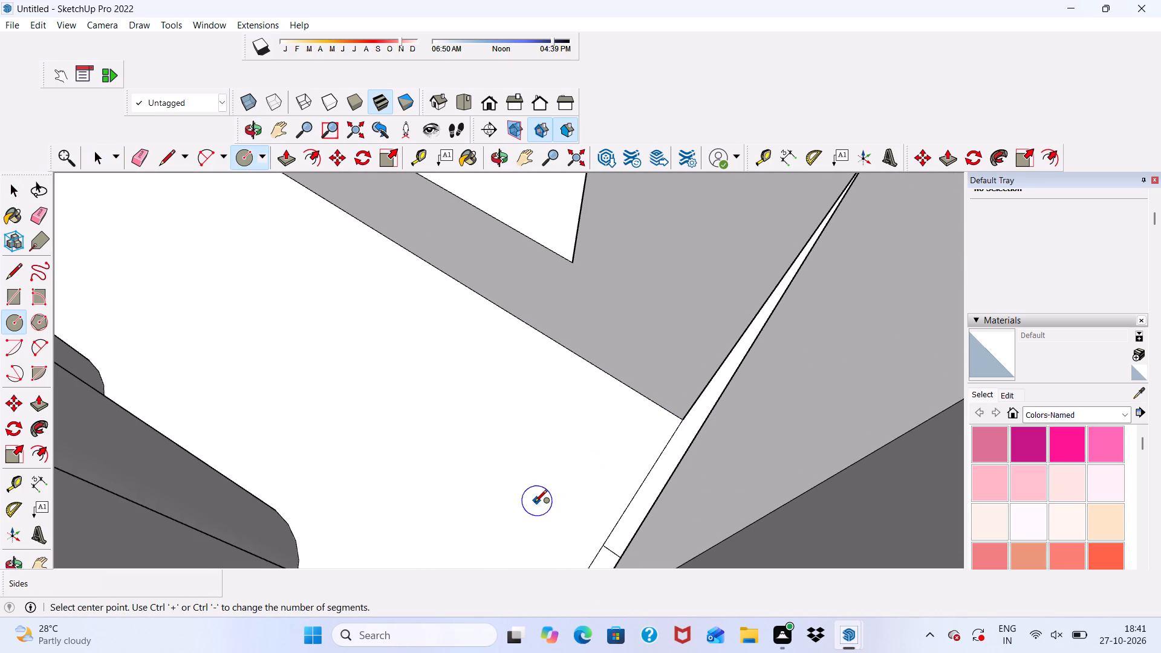
{"action": "left_click", "coordinate": [483, 514]}
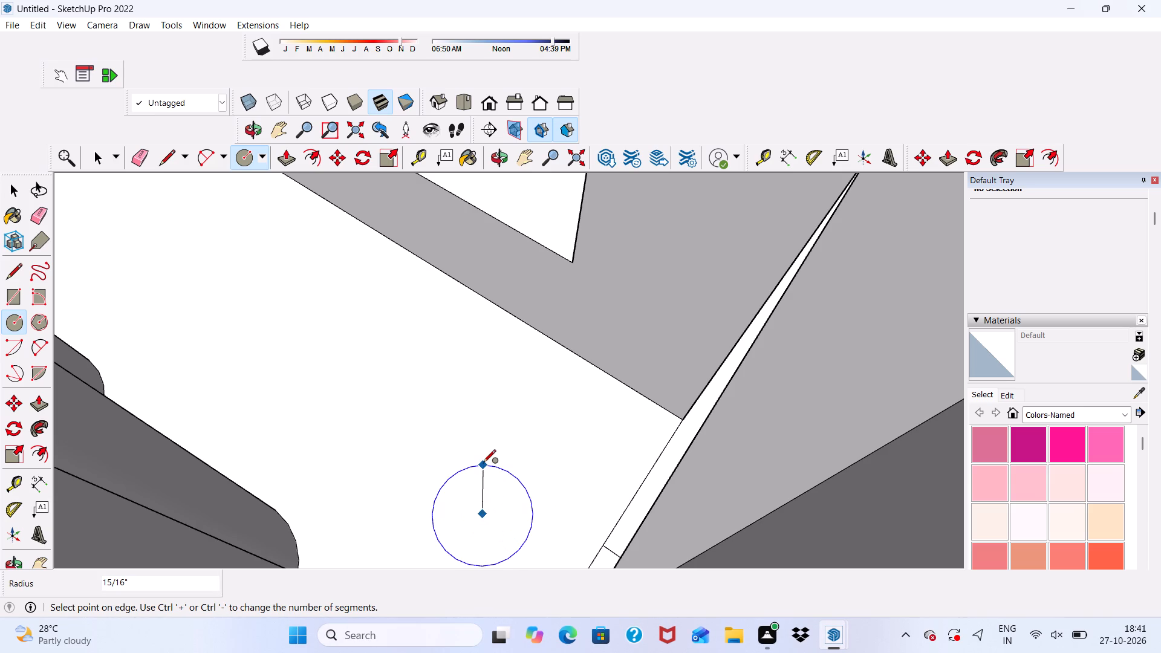
{"action": "left_click", "coordinate": [479, 464]}
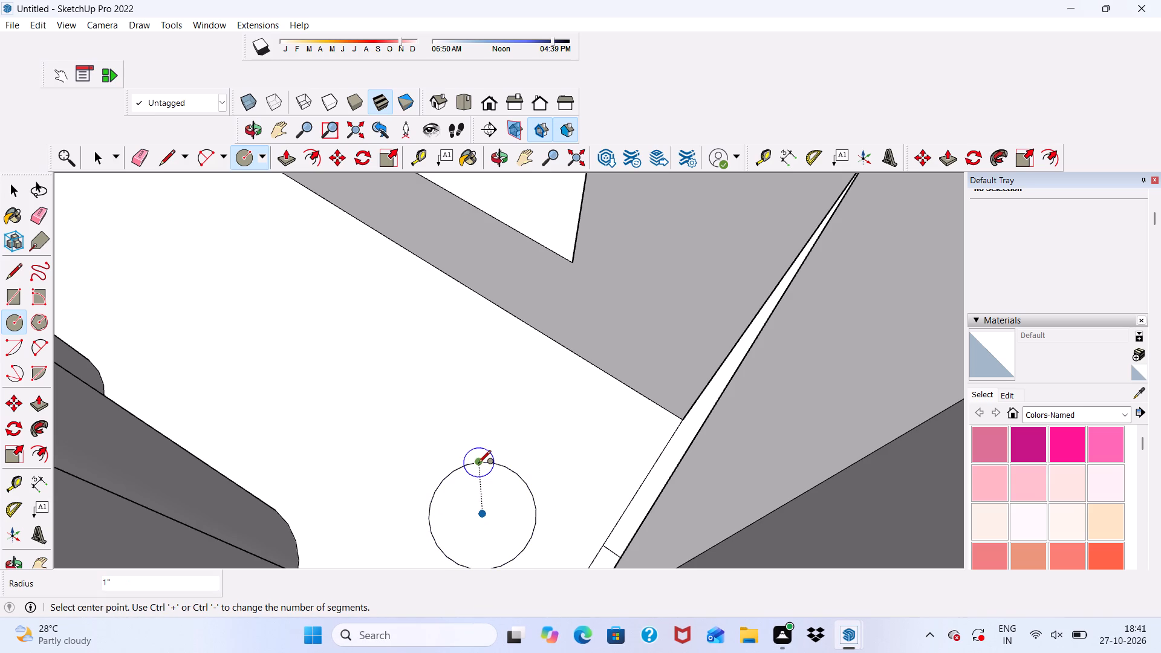
{"action": "key", "text": "space"}
Pull the circle behind the right end baluster up to the height of the neighbouring balusters.
{"action": "left_click", "coordinate": [478, 502]}
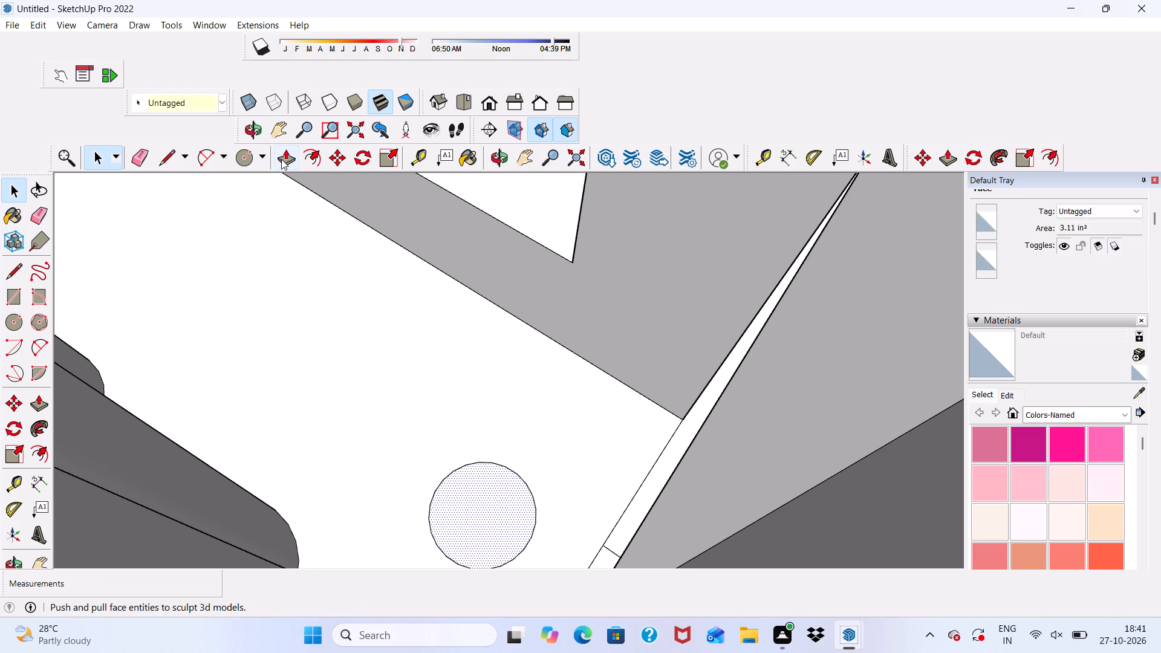
{"action": "left_click", "coordinate": [281, 159]}
{"action": "left_click", "coordinate": [473, 503]}
{"action": "scroll", "coordinate": [475, 417], "scroll_direction": "down", "scroll_amount": 5}
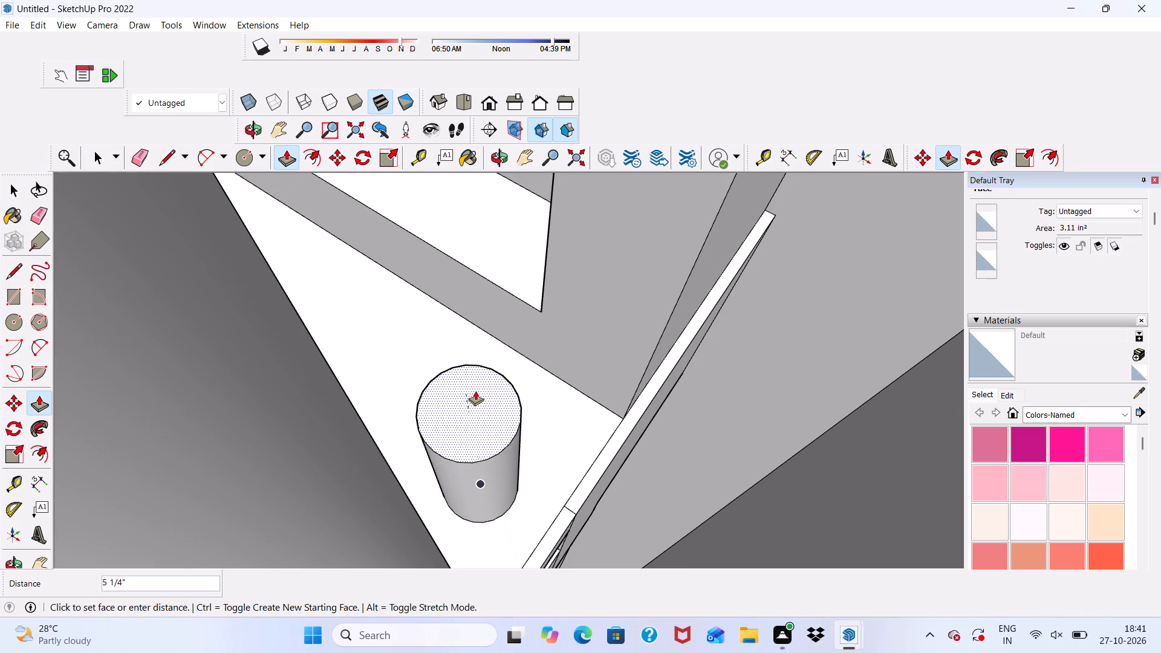
{"action": "scroll", "coordinate": [475, 386], "scroll_direction": "down", "scroll_amount": 5}
{"action": "scroll", "coordinate": [504, 331], "scroll_direction": "down", "scroll_amount": 6}
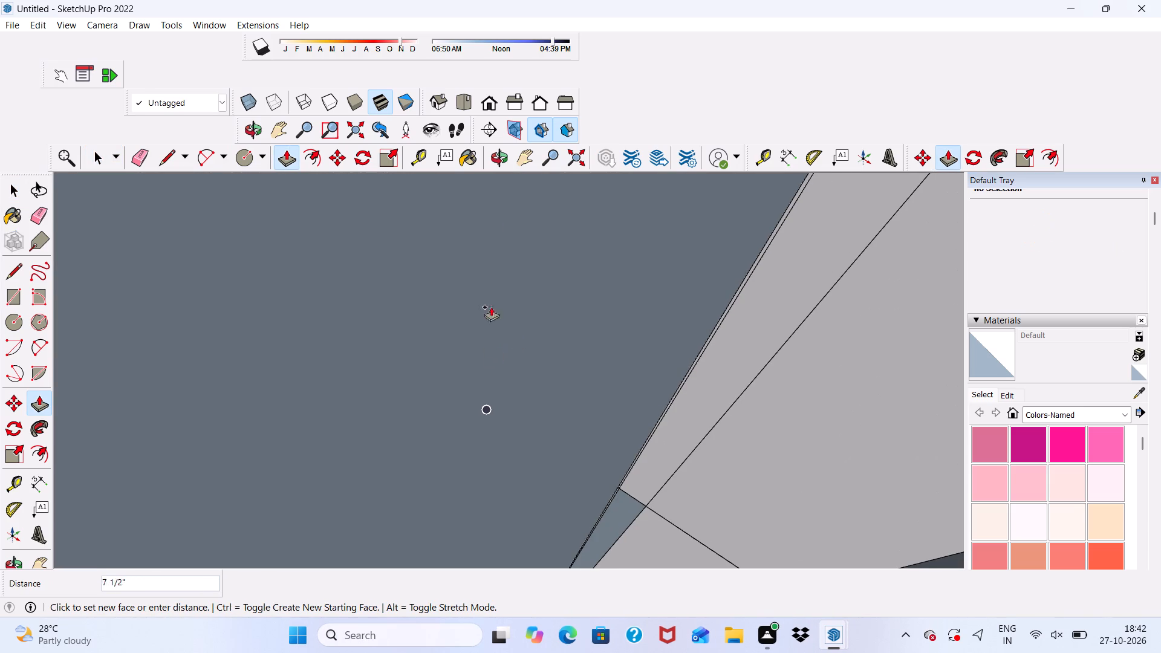
{"action": "left_click", "coordinate": [495, 106]}
{"action": "scroll", "coordinate": [490, 213], "scroll_direction": "down", "scroll_amount": 4}
{"action": "scroll", "coordinate": [649, 197], "scroll_direction": "up", "scroll_amount": 4}
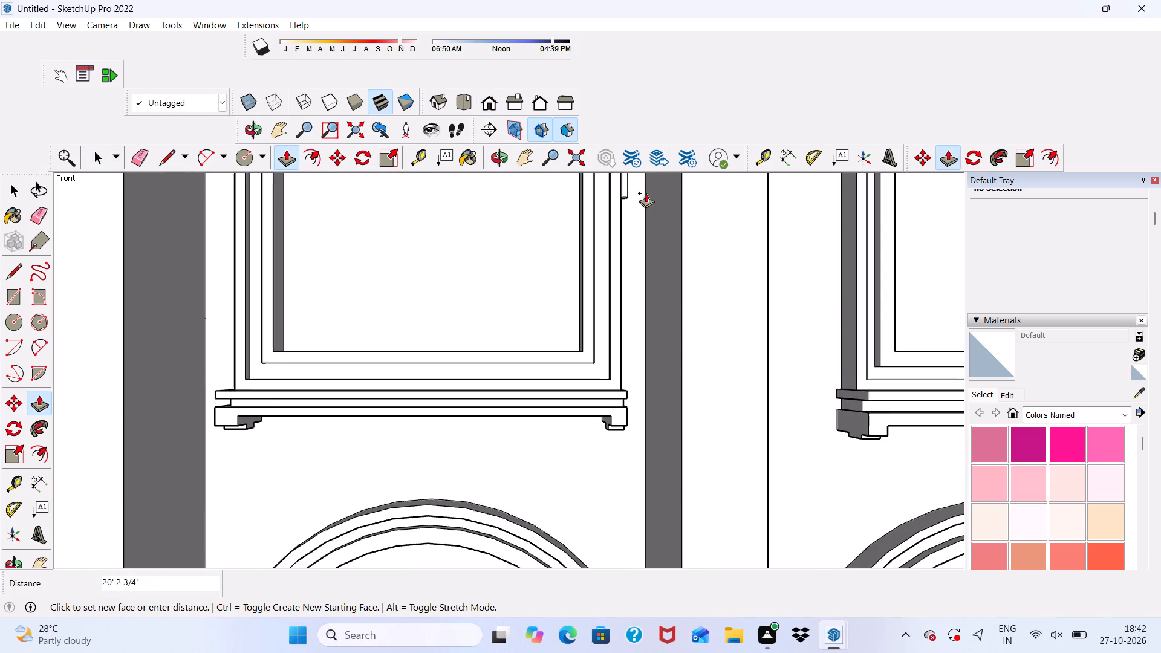
{"action": "scroll", "coordinate": [642, 200], "scroll_direction": "down", "scroll_amount": 3}
{"action": "middle_click_drag", "start_coordinate": [640, 217], "coordinate": [613, 452]}
{"action": "scroll", "coordinate": [608, 351], "scroll_direction": "down", "scroll_amount": 5}
{"action": "scroll", "coordinate": [620, 297], "scroll_direction": "down", "scroll_amount": 6}
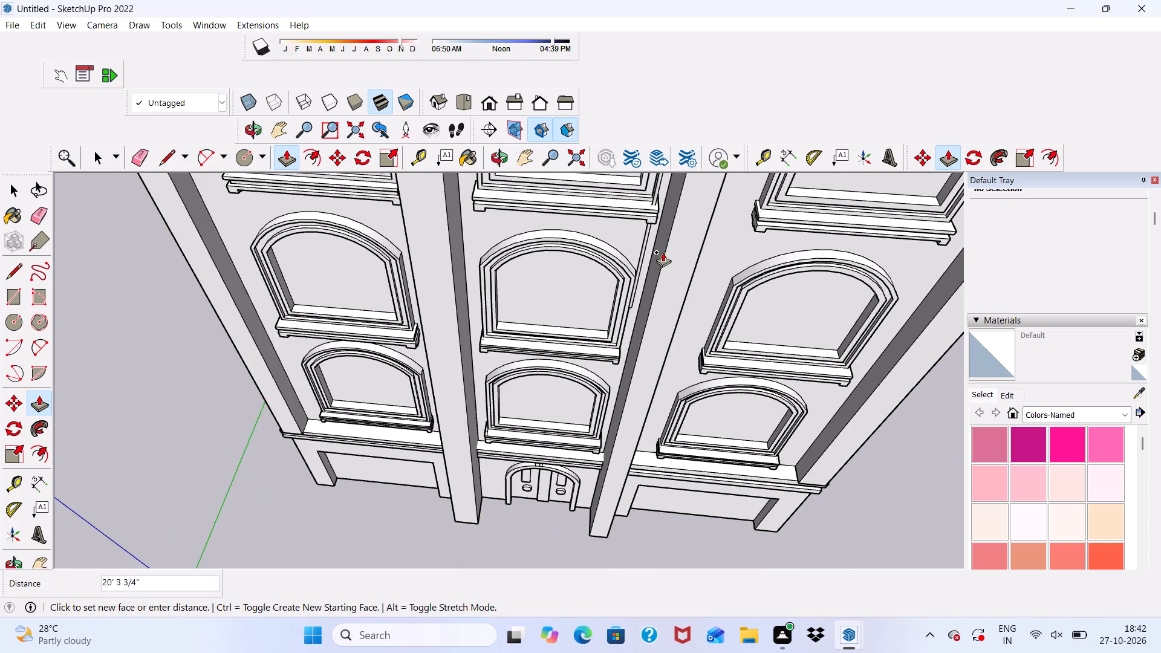
{"action": "scroll", "coordinate": [663, 252], "scroll_direction": "down", "scroll_amount": 4}
{"action": "scroll", "coordinate": [649, 170], "scroll_direction": "up", "scroll_amount": 9}
{"action": "scroll", "coordinate": [656, 219], "scroll_direction": "down", "scroll_amount": 10}
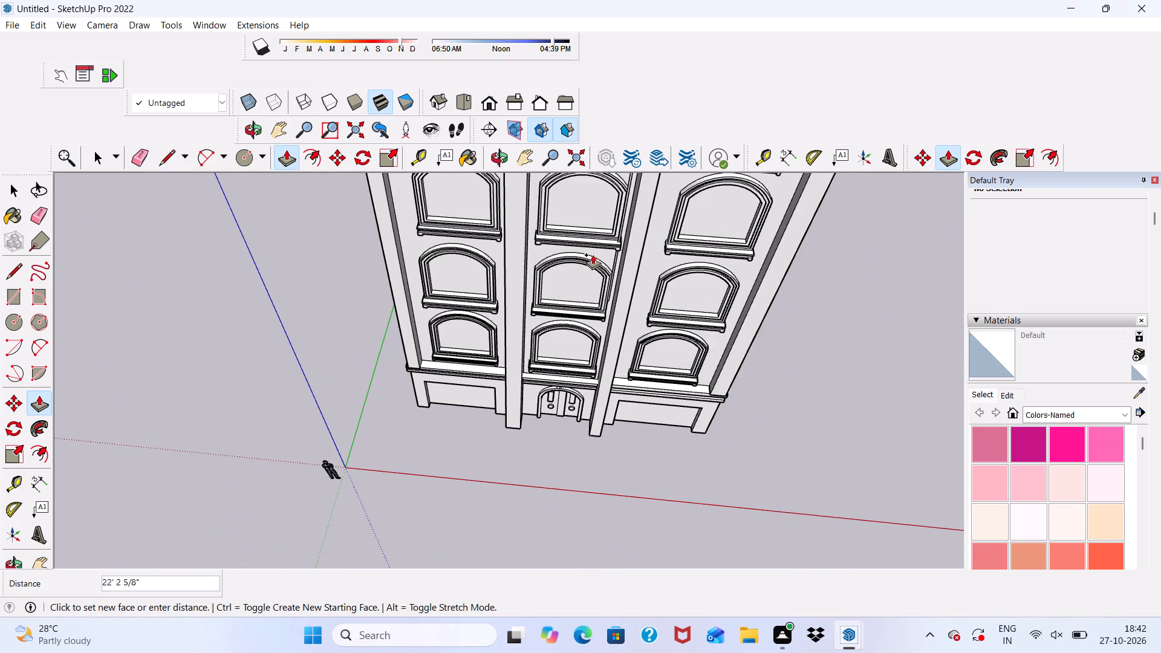
{"action": "scroll", "coordinate": [611, 206], "scroll_direction": "up", "scroll_amount": 9}
{"action": "scroll", "coordinate": [624, 276], "scroll_direction": "down", "scroll_amount": 1}
{"action": "scroll", "coordinate": [624, 290], "scroll_direction": "up", "scroll_amount": 1}
{"action": "scroll", "coordinate": [622, 250], "scroll_direction": "down", "scroll_amount": 14}
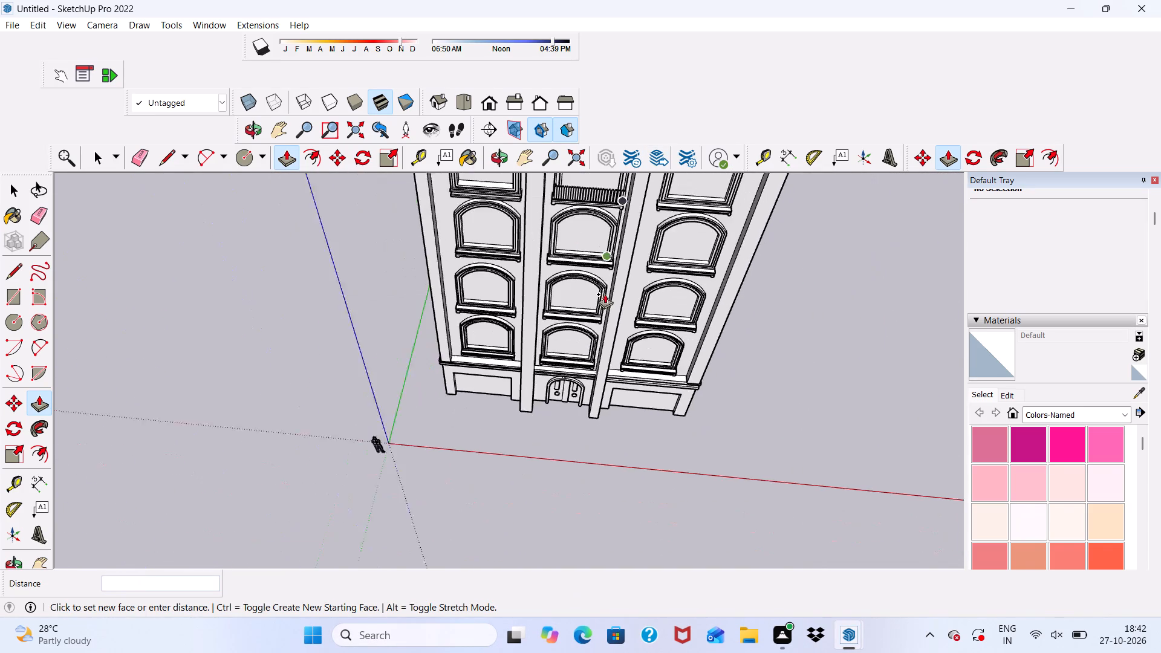
{"action": "scroll", "coordinate": [605, 294], "scroll_direction": "down", "scroll_amount": 1}
{"action": "scroll", "coordinate": [643, 152], "scroll_direction": "up", "scroll_amount": 14}
{"action": "scroll", "coordinate": [613, 207], "scroll_direction": "down", "scroll_amount": 10}
{"action": "scroll", "coordinate": [655, 197], "scroll_direction": "up", "scroll_amount": 4}
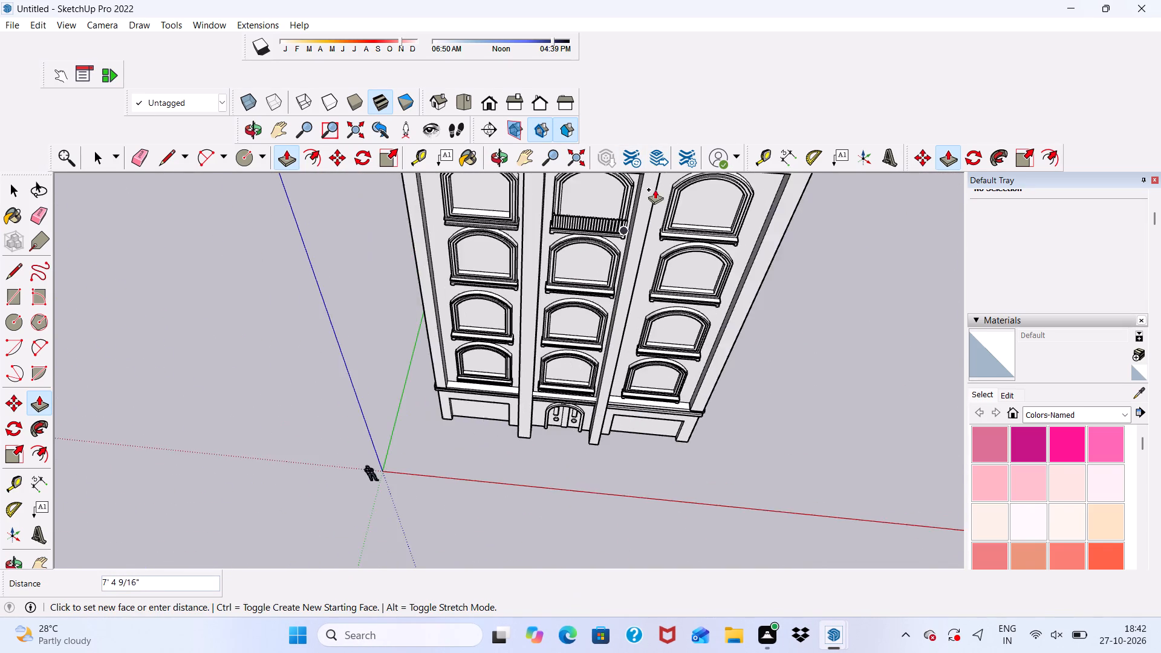
{"action": "scroll", "coordinate": [655, 189], "scroll_direction": "up", "scroll_amount": 20}
{"action": "scroll", "coordinate": [655, 189], "scroll_direction": "up", "scroll_amount": 10}
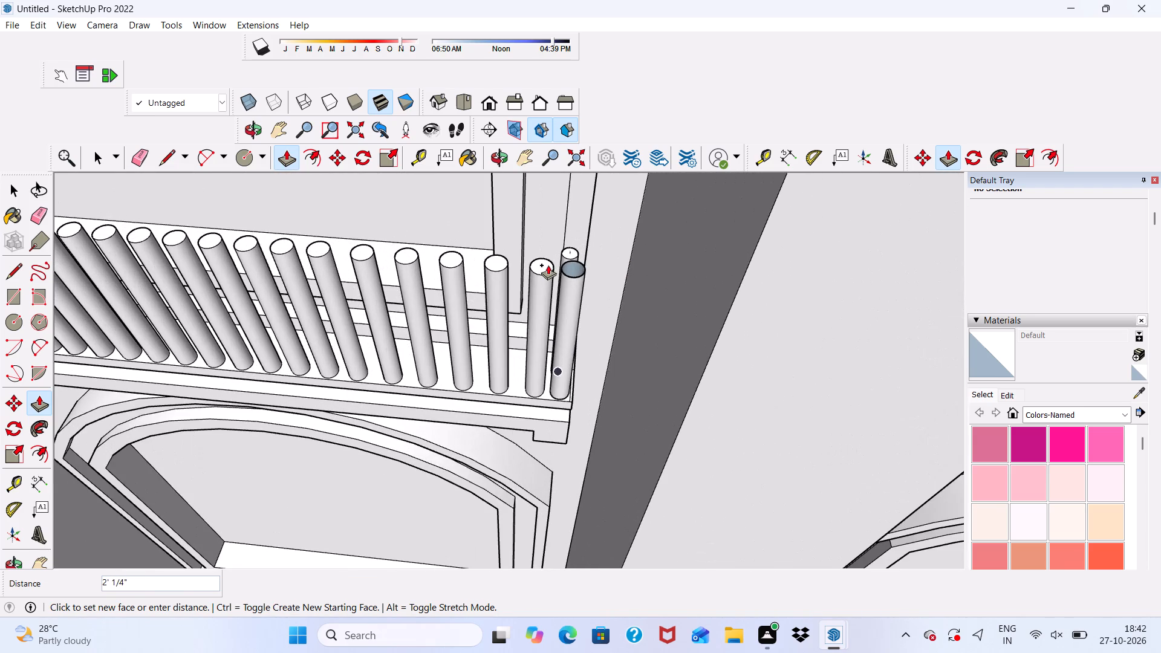
{"action": "left_click", "coordinate": [548, 265]}
{"action": "scroll", "coordinate": [544, 293], "scroll_direction": "down", "scroll_amount": 4}
{"action": "middle_click_drag", "start_coordinate": [548, 350], "coordinate": [612, 216]}
{"action": "key", "text": "space"}
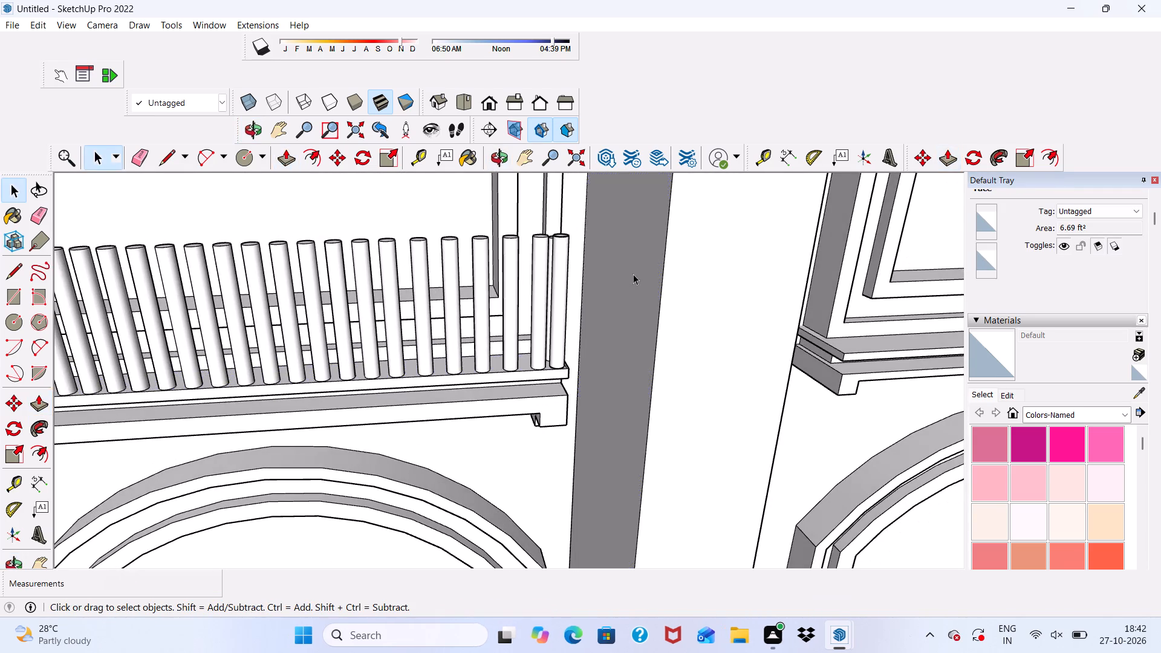
Examine the railed top-floor central window and the window sills below it across the facade.
{"action": "scroll", "coordinate": [635, 271], "scroll_direction": "down", "scroll_amount": 5}
{"action": "scroll", "coordinate": [759, 315], "scroll_direction": "down", "scroll_amount": 6}
{"action": "scroll", "coordinate": [660, 328], "scroll_direction": "down", "scroll_amount": 6}
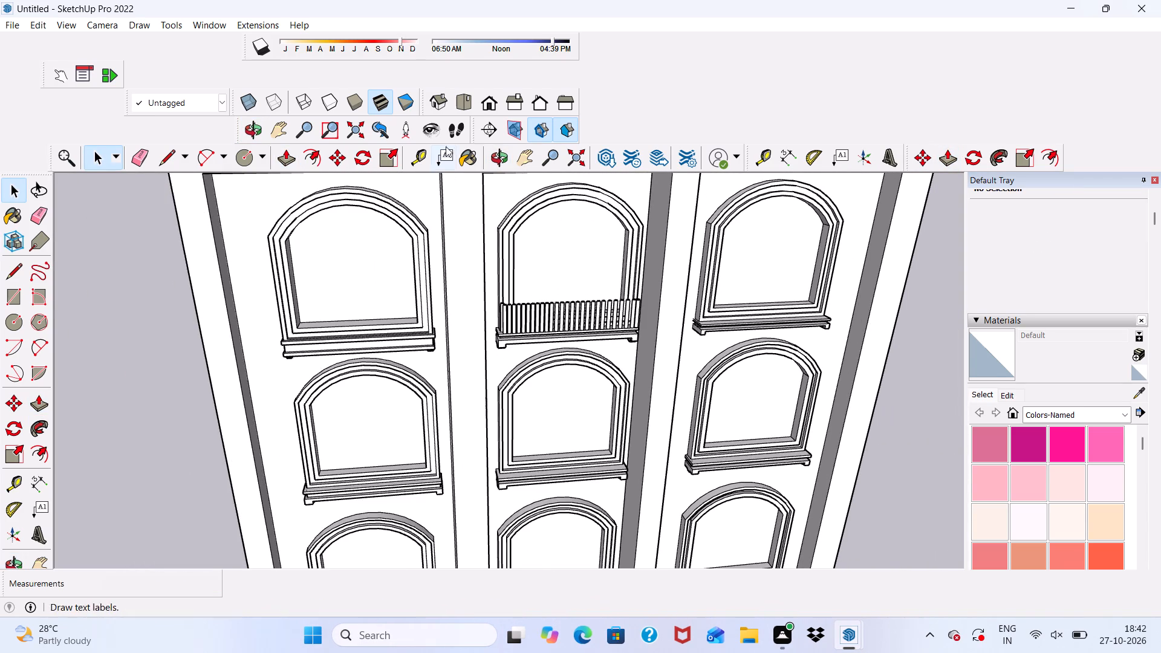
{"action": "left_click", "coordinate": [489, 99]}
{"action": "scroll", "coordinate": [526, 201], "scroll_direction": "down", "scroll_amount": 9}
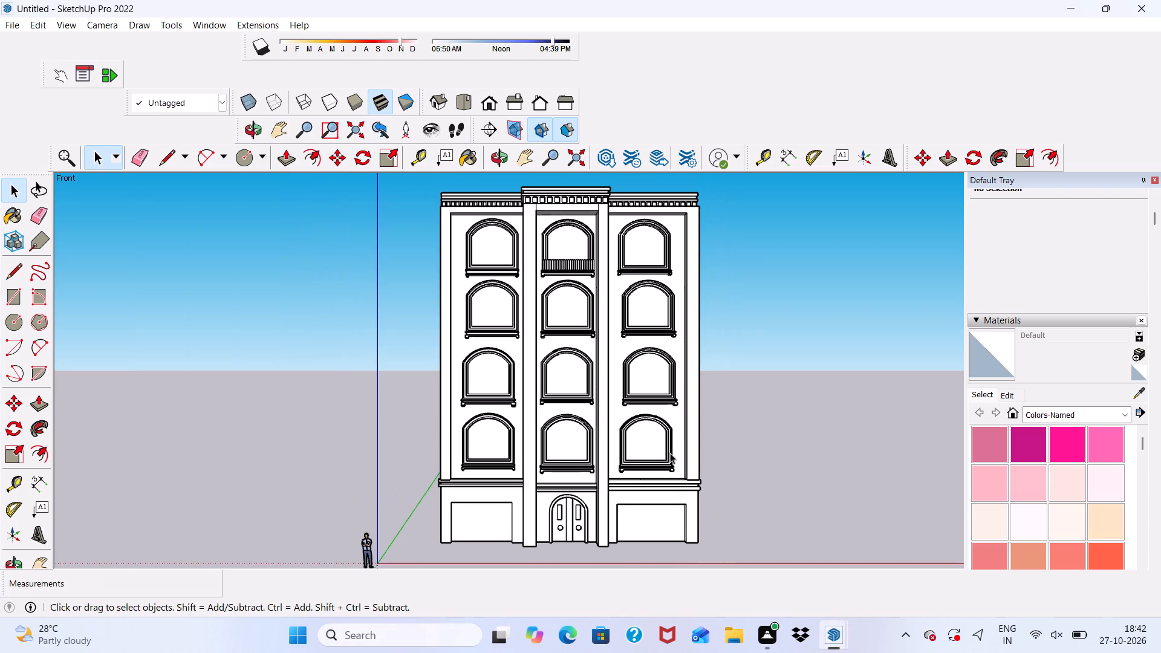
{"action": "scroll", "coordinate": [625, 380], "scroll_direction": "up", "scroll_amount": 3}
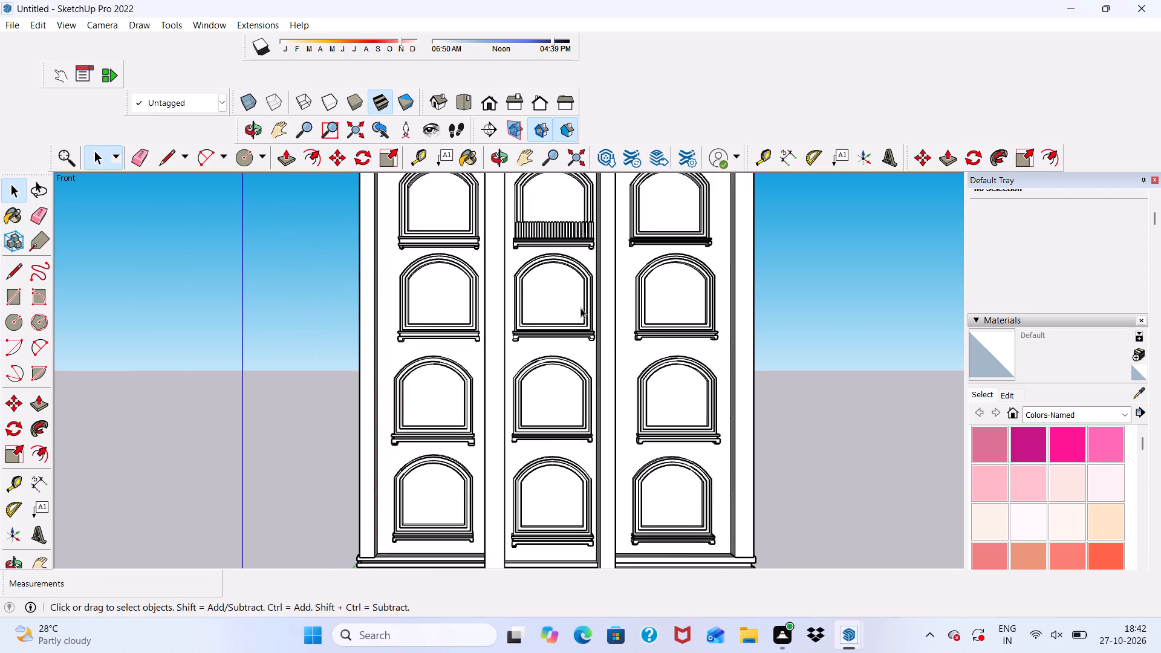
{"action": "scroll", "coordinate": [580, 308], "scroll_direction": "up", "scroll_amount": 10}
{"action": "scroll", "coordinate": [570, 310], "scroll_direction": "down", "scroll_amount": 6}
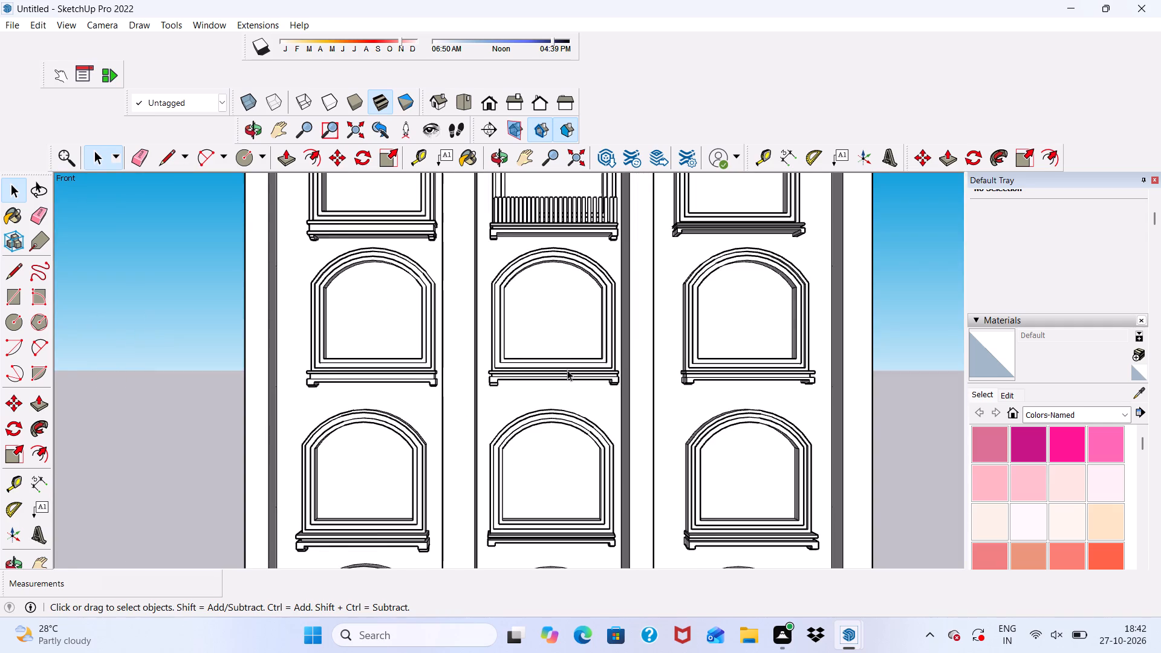
{"action": "middle_click_drag", "start_coordinate": [567, 370], "coordinate": [582, 456]}
{"action": "scroll", "coordinate": [578, 428], "scroll_direction": "up", "scroll_amount": 5}
{"action": "scroll", "coordinate": [585, 274], "scroll_direction": "down", "scroll_amount": 6}
{"action": "scroll", "coordinate": [512, 336], "scroll_direction": "up", "scroll_amount": 9}
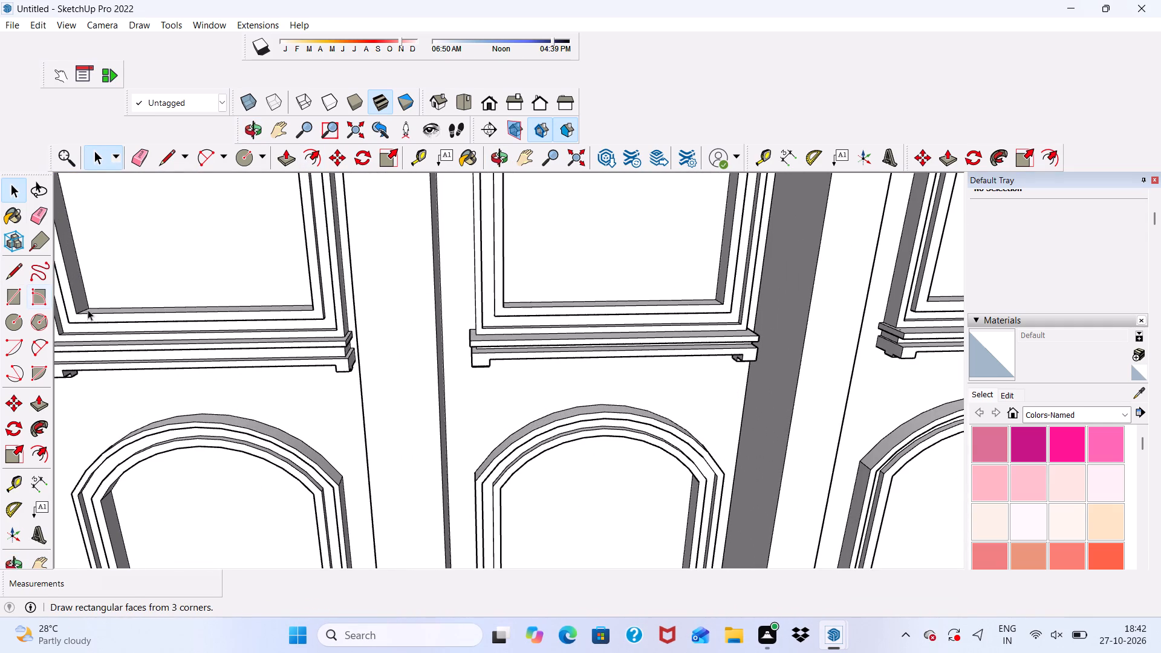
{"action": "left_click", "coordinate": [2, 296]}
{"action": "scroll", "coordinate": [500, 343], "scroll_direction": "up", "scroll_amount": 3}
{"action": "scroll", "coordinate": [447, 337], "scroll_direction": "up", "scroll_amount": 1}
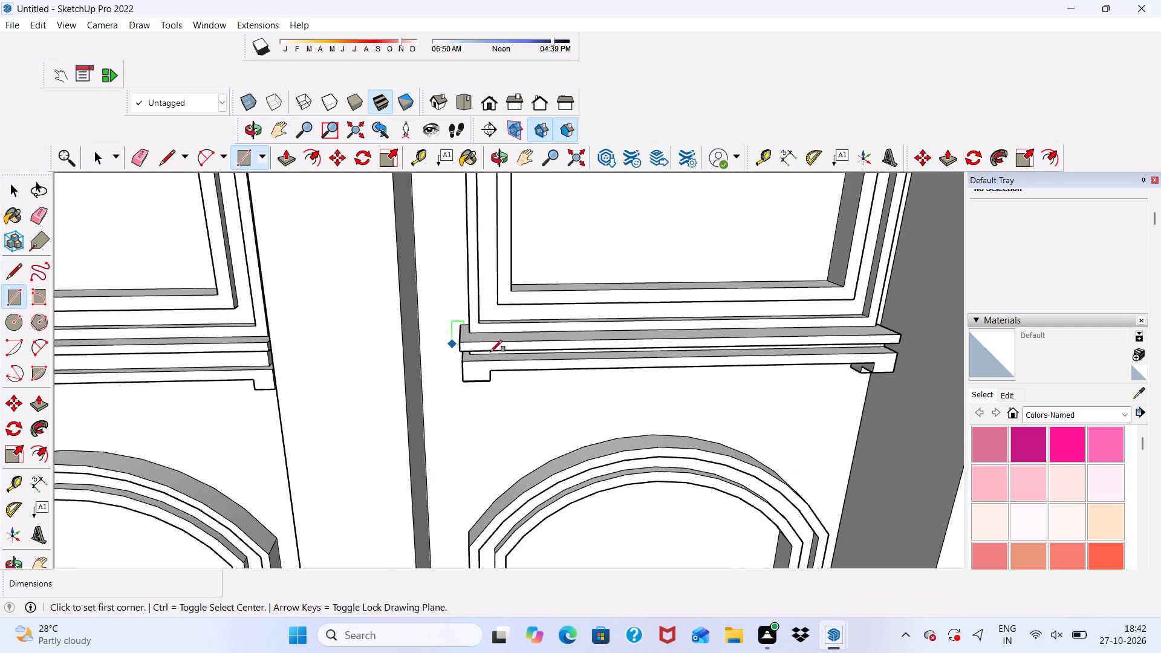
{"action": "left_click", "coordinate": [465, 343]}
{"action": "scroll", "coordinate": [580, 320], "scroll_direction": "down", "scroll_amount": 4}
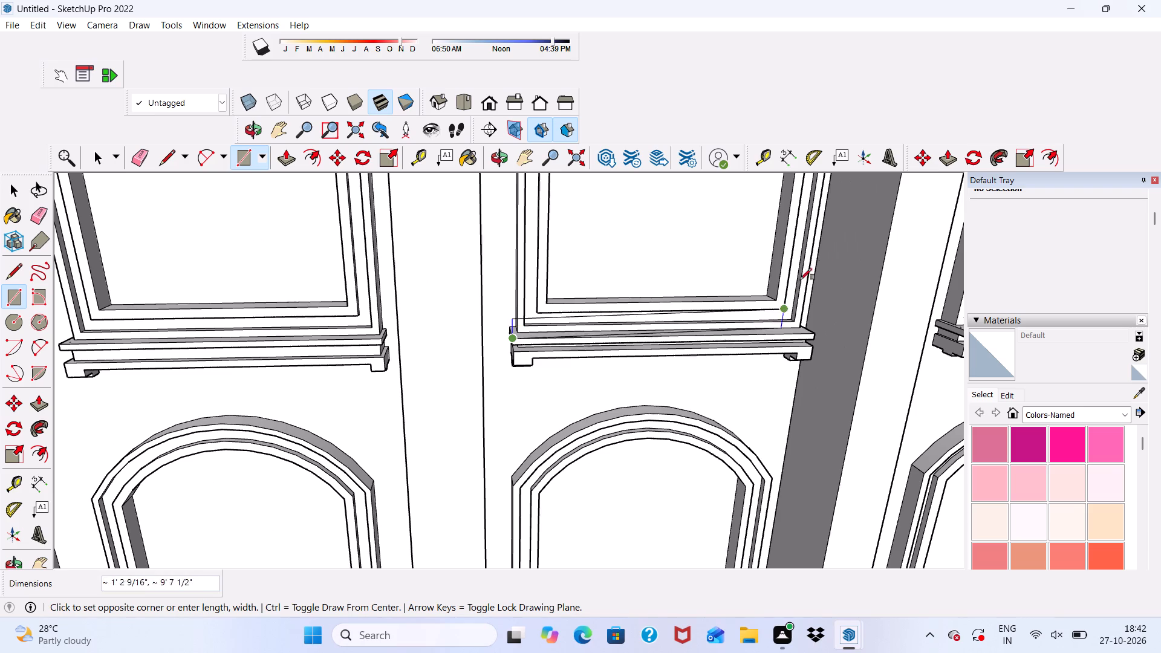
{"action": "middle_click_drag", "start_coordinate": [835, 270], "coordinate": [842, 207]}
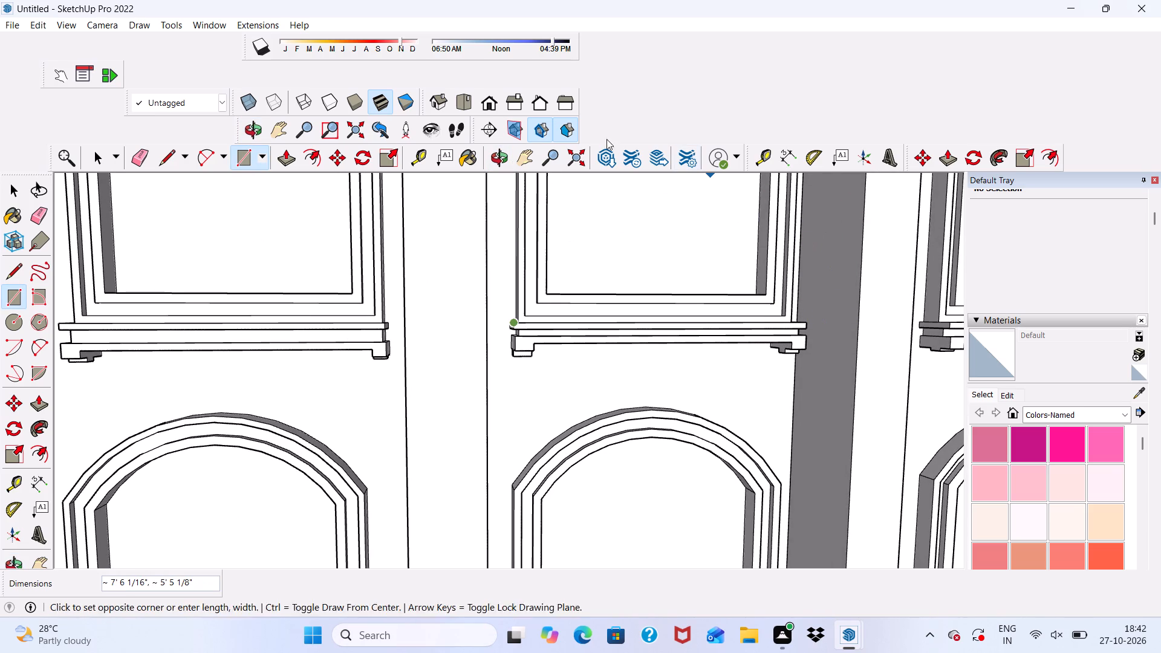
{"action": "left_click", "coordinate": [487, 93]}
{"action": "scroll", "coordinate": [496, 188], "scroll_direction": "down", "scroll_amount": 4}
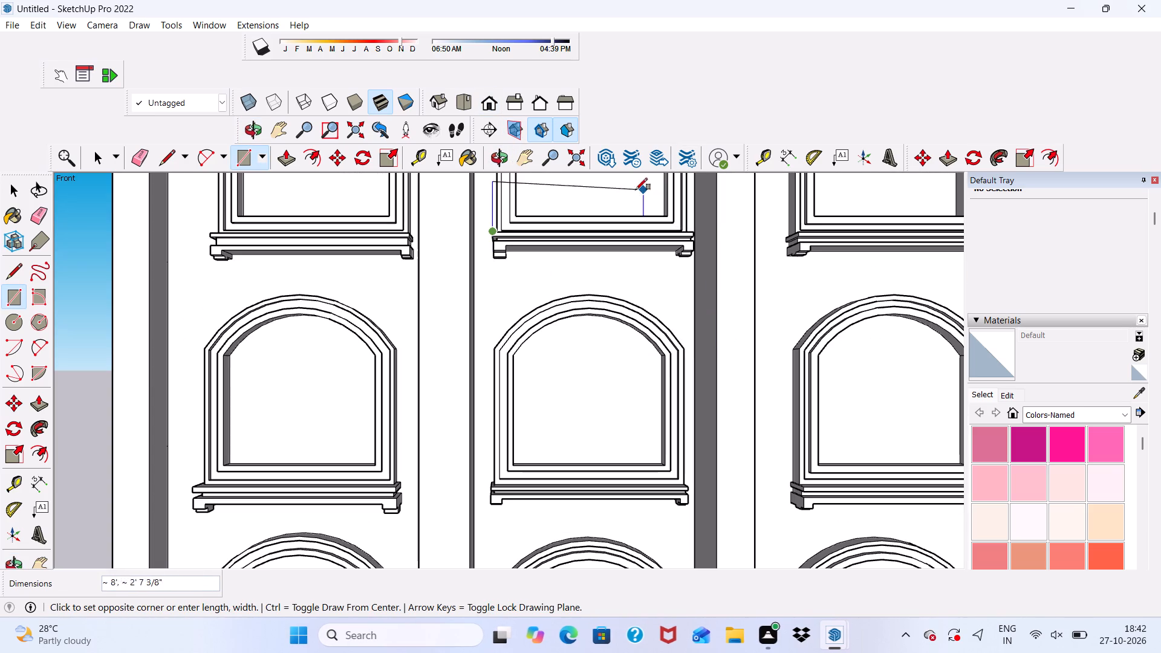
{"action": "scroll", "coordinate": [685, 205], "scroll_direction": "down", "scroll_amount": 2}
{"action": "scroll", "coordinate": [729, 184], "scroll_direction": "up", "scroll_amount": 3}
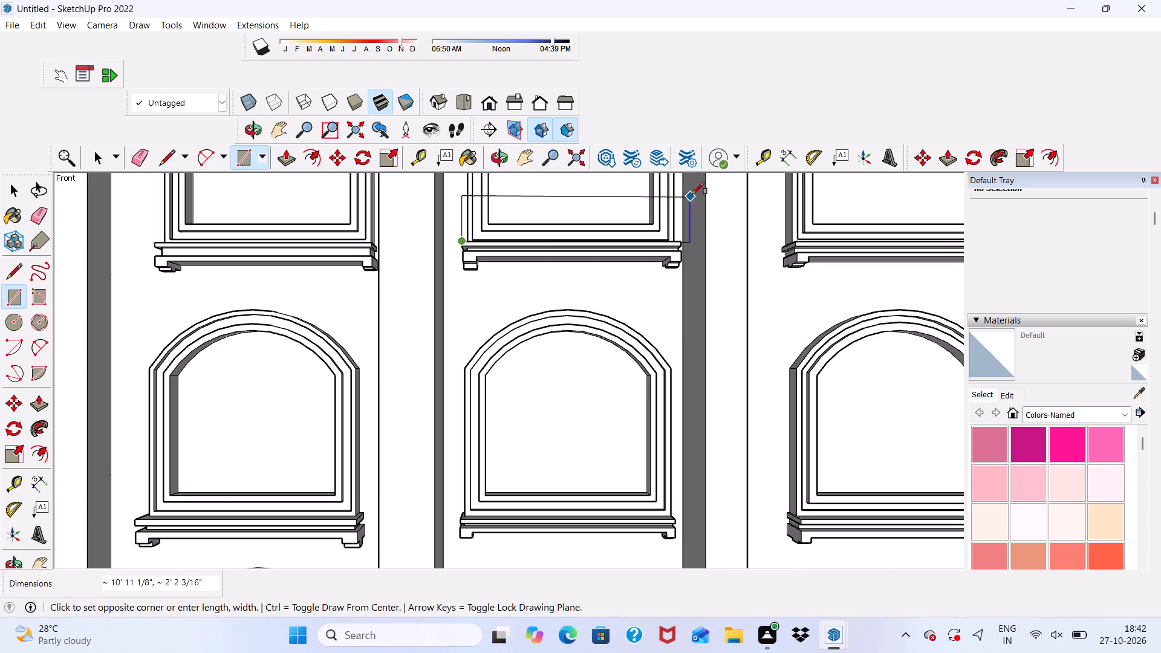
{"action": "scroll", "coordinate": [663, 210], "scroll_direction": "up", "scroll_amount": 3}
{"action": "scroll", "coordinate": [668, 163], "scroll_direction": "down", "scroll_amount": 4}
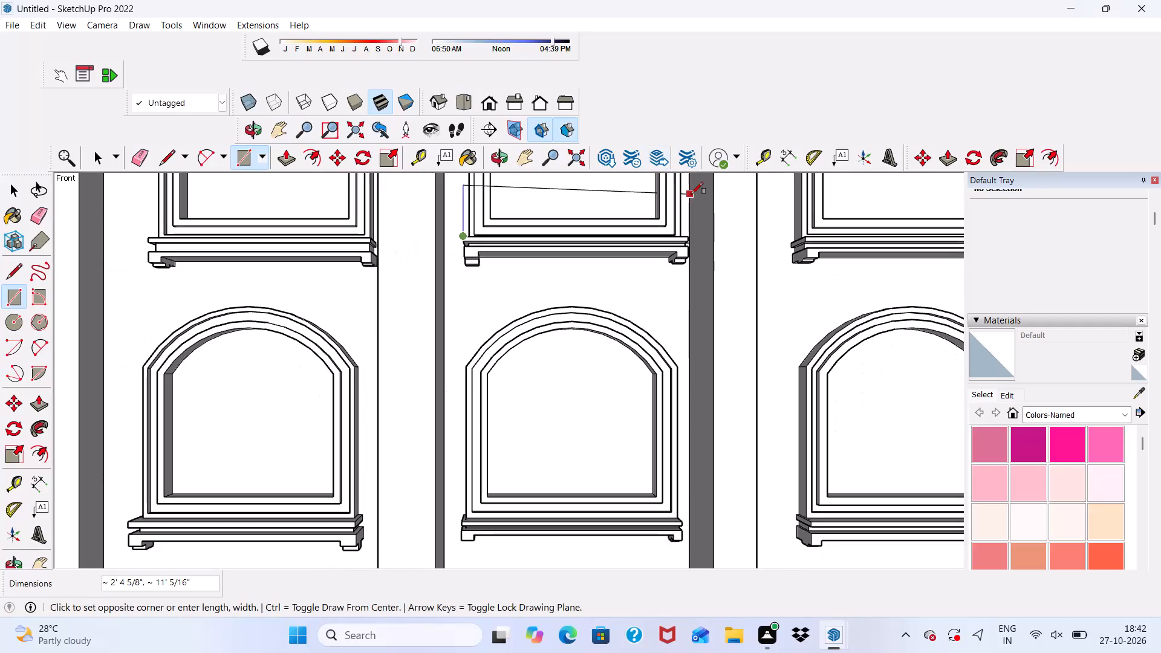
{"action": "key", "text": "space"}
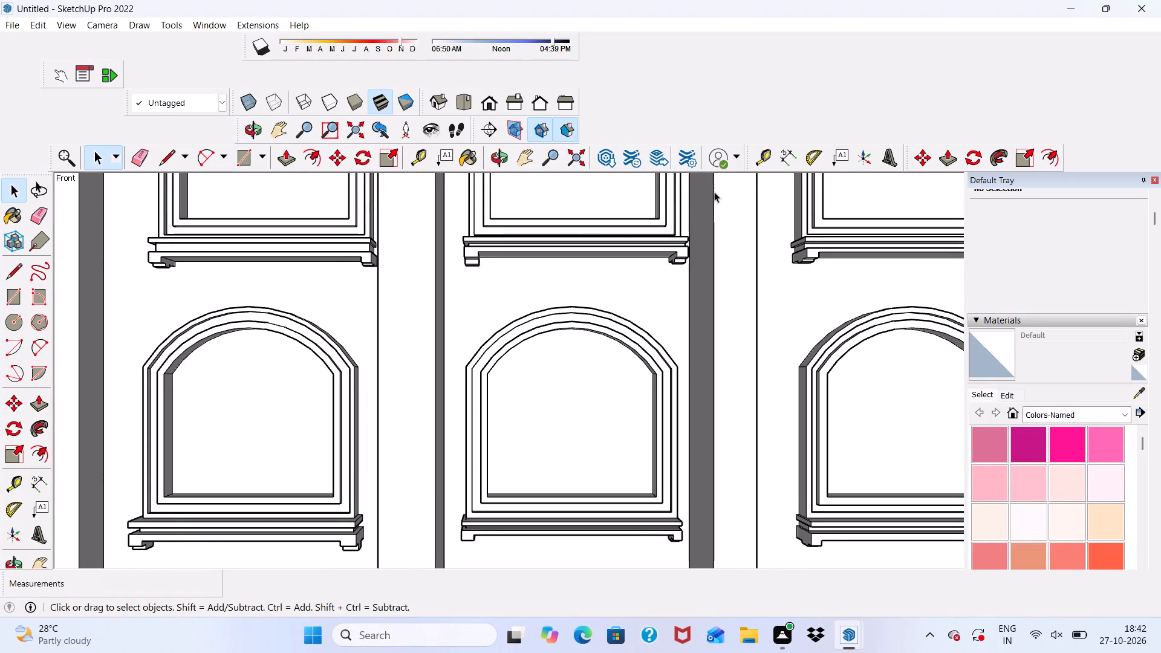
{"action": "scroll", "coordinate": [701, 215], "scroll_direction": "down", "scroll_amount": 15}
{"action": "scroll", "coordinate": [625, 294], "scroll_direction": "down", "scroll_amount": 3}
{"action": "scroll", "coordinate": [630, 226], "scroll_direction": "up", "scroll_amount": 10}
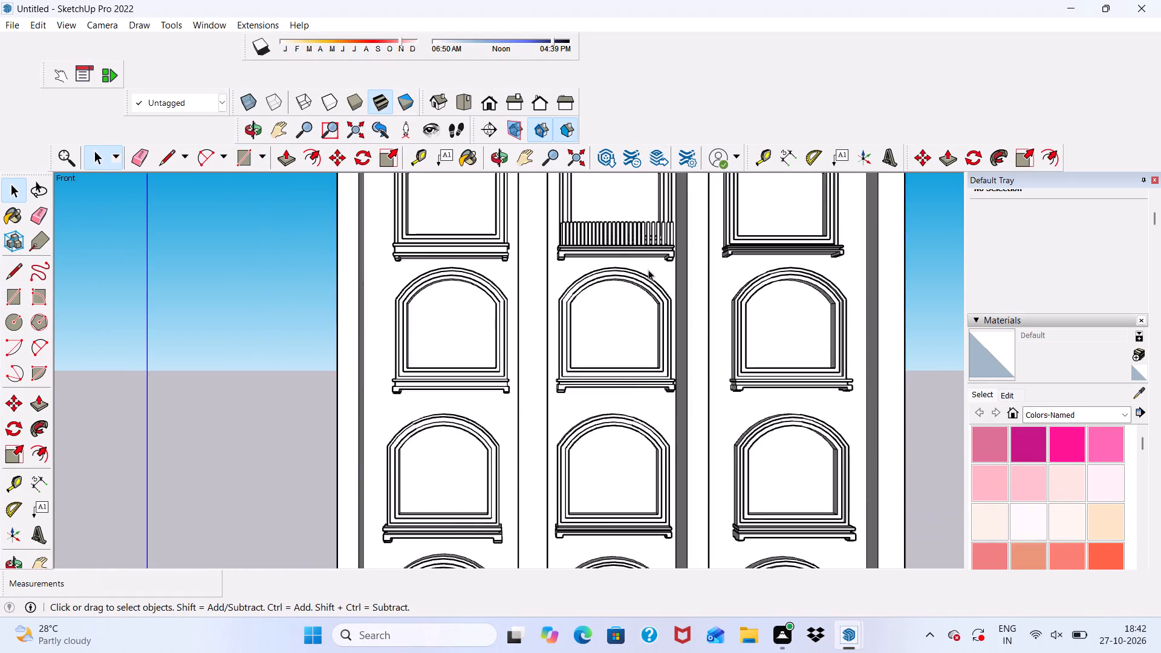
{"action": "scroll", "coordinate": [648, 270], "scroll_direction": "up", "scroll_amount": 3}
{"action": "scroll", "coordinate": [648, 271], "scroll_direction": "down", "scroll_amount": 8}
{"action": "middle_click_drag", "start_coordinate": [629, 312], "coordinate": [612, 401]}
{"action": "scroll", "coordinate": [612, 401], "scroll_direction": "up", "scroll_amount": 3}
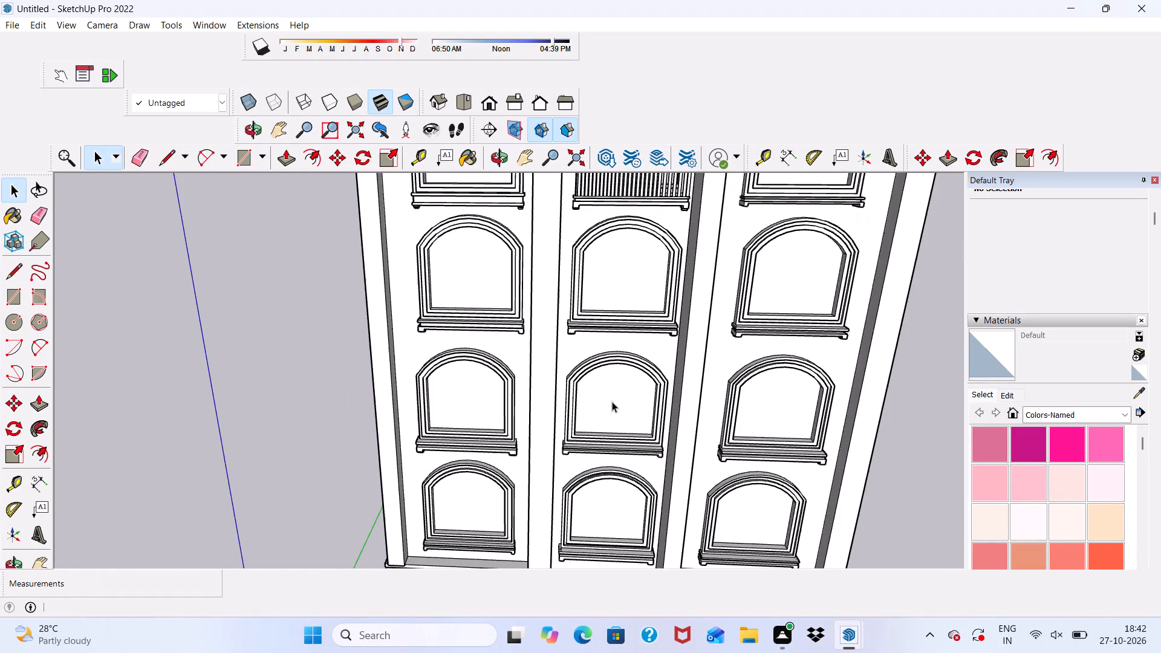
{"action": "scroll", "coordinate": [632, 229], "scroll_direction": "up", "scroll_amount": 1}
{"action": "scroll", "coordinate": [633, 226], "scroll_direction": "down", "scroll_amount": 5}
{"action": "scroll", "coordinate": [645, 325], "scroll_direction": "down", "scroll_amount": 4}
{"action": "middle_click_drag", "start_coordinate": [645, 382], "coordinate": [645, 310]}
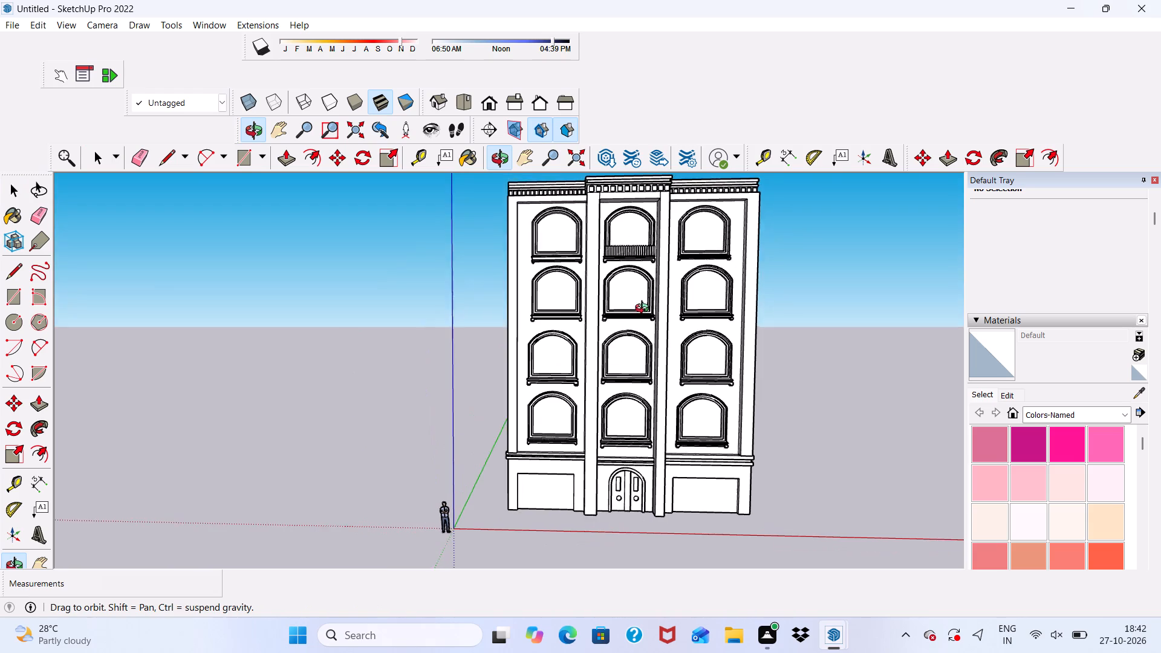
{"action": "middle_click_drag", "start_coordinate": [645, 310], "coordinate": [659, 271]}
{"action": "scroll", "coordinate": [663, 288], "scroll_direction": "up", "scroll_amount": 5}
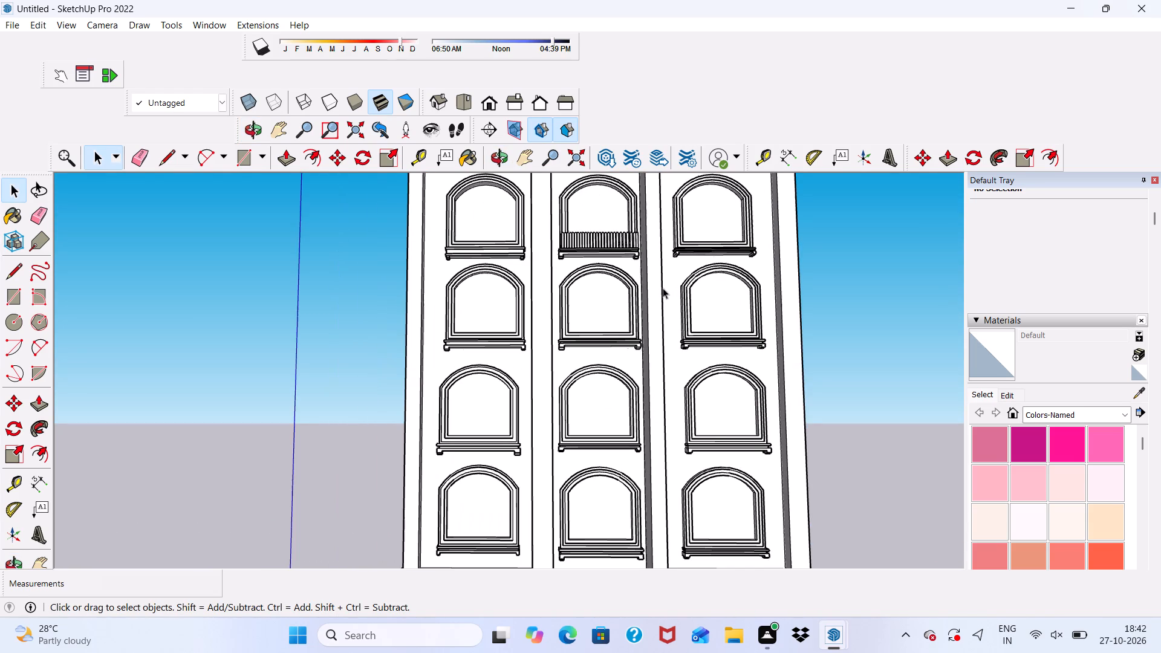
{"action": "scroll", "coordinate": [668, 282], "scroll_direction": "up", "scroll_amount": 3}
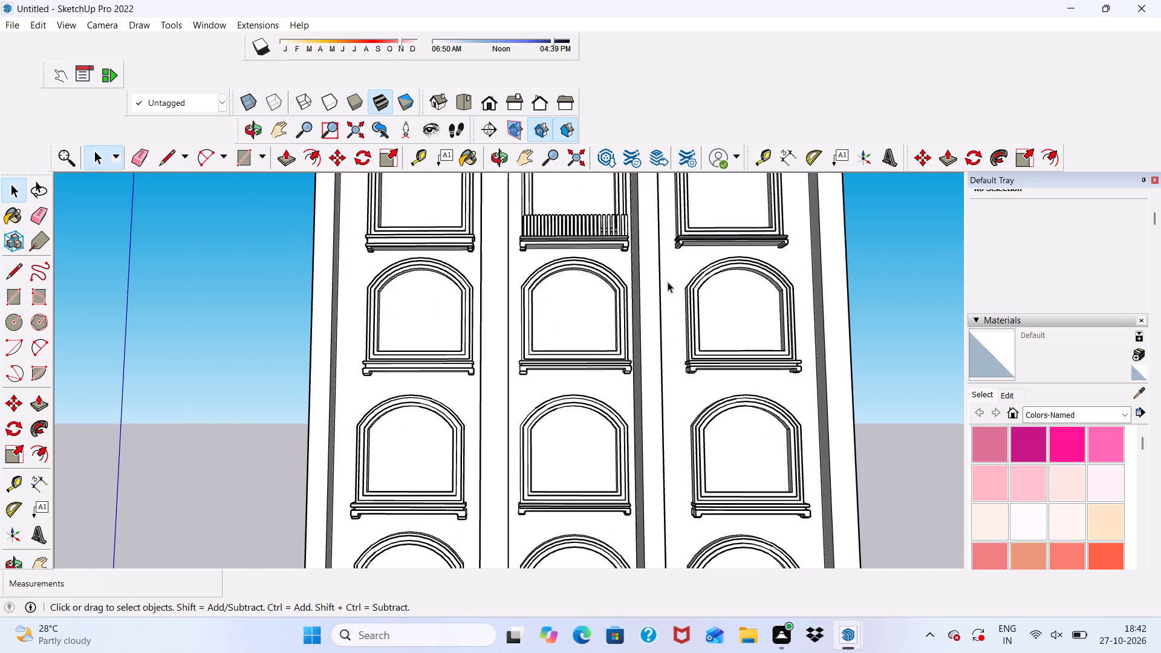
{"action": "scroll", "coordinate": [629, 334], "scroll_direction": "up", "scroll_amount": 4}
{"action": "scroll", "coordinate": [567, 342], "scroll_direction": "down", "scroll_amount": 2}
Draw a circle of about 5/8" radius at the front left corner of a lower central window sill's top face.
{"action": "middle_click_drag", "start_coordinate": [532, 354], "coordinate": [533, 356]}
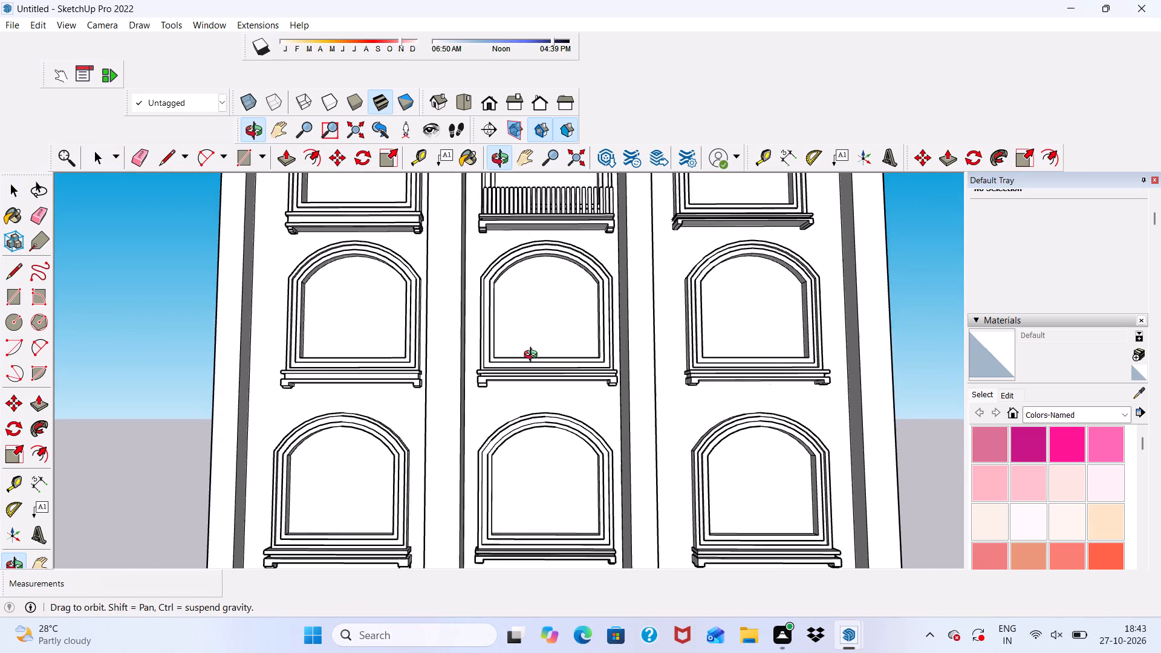
{"action": "middle_click_drag", "start_coordinate": [533, 356], "coordinate": [587, 334]}
{"action": "middle_click_drag", "start_coordinate": [608, 438], "coordinate": [457, 616]}
{"action": "scroll", "coordinate": [463, 473], "scroll_direction": "up", "scroll_amount": 7}
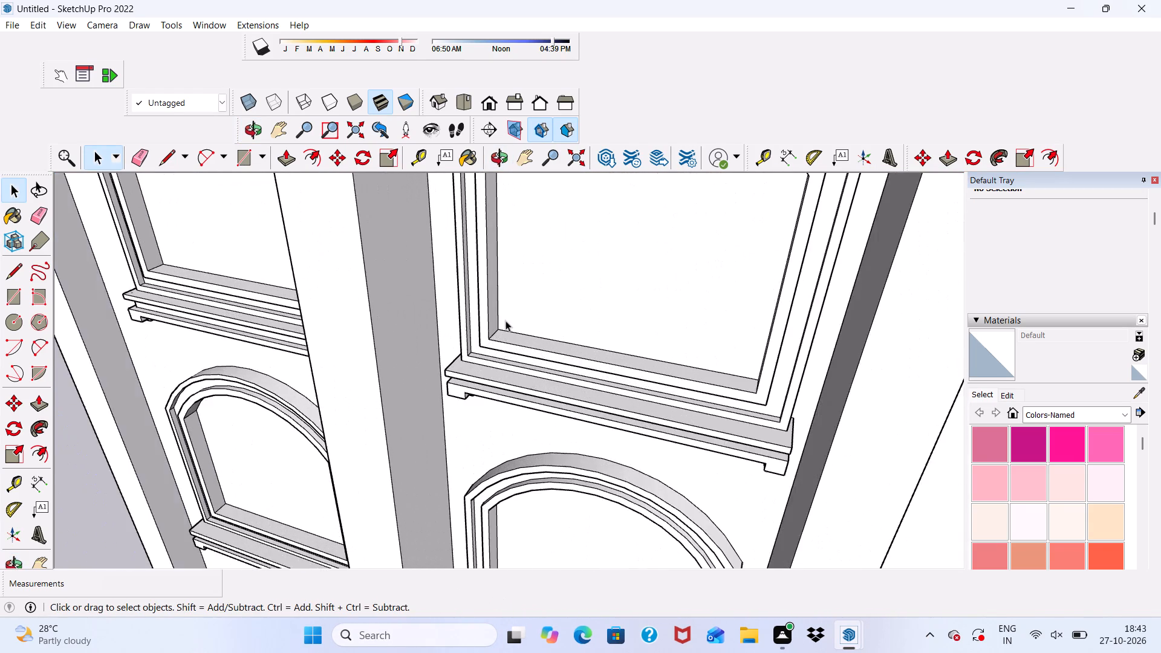
{"action": "scroll", "coordinate": [506, 320], "scroll_direction": "up", "scroll_amount": 6}
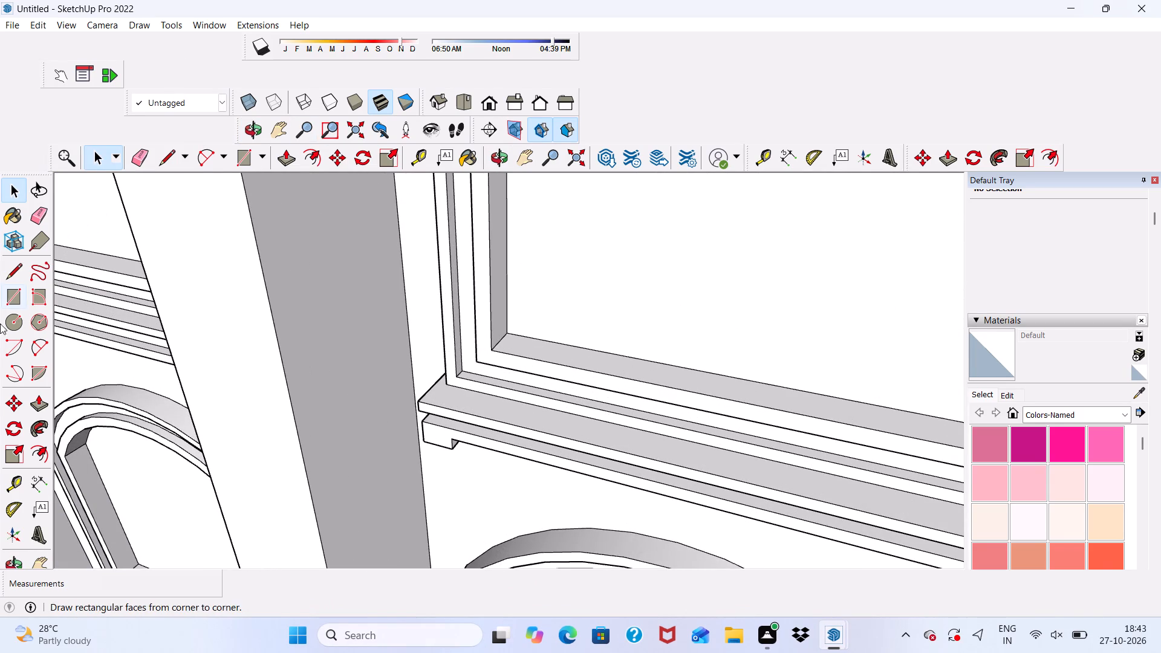
{"action": "left_click", "coordinate": [23, 321]}
{"action": "scroll", "coordinate": [361, 377], "scroll_direction": "up", "scroll_amount": 2}
{"action": "scroll", "coordinate": [497, 410], "scroll_direction": "up", "scroll_amount": 2}
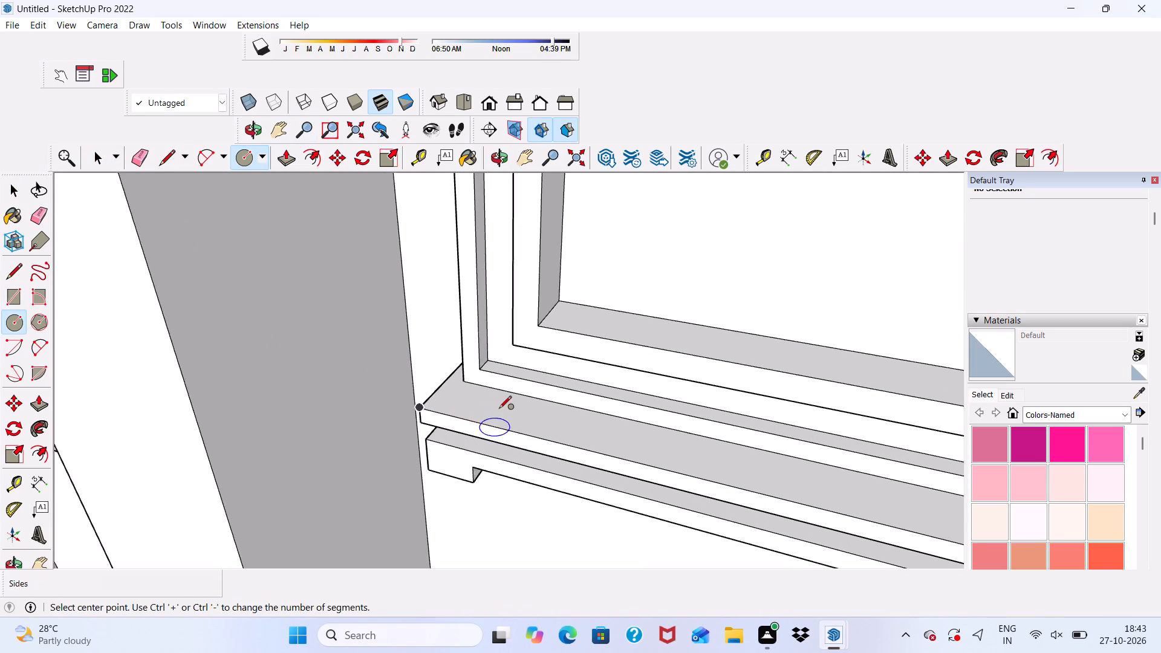
{"action": "scroll", "coordinate": [499, 409], "scroll_direction": "up", "scroll_amount": 6}
{"action": "scroll", "coordinate": [436, 406], "scroll_direction": "up", "scroll_amount": 2}
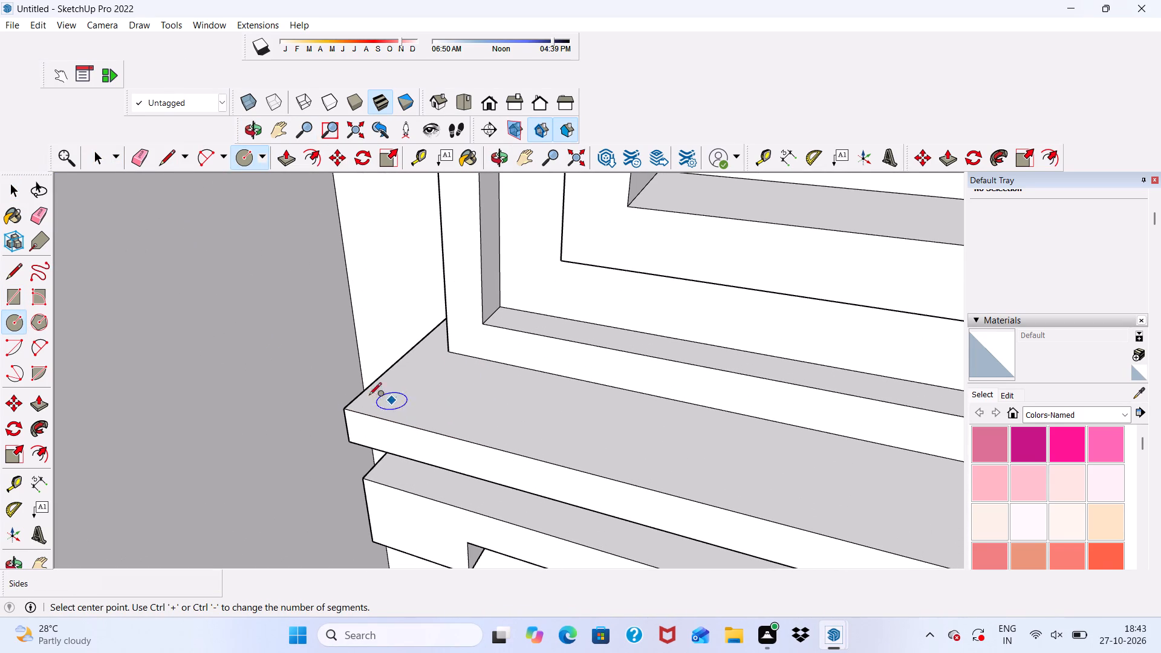
{"action": "scroll", "coordinate": [374, 406], "scroll_direction": "up", "scroll_amount": 6}
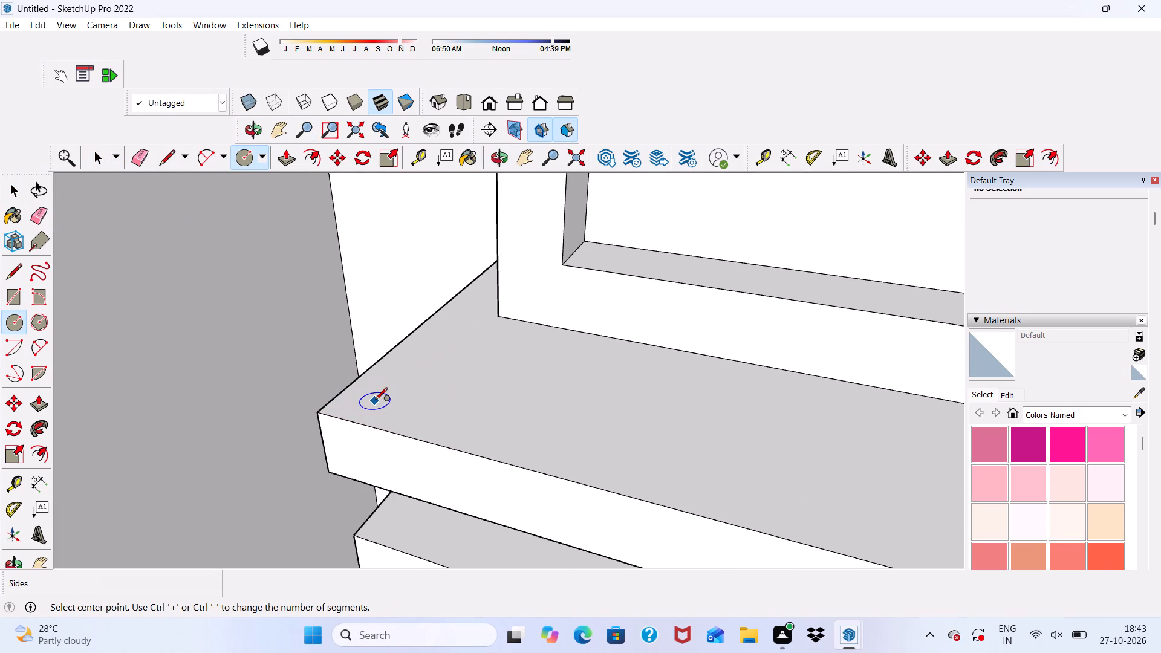
{"action": "scroll", "coordinate": [375, 401], "scroll_direction": "up", "scroll_amount": 9}
{"action": "left_click", "coordinate": [363, 427]}
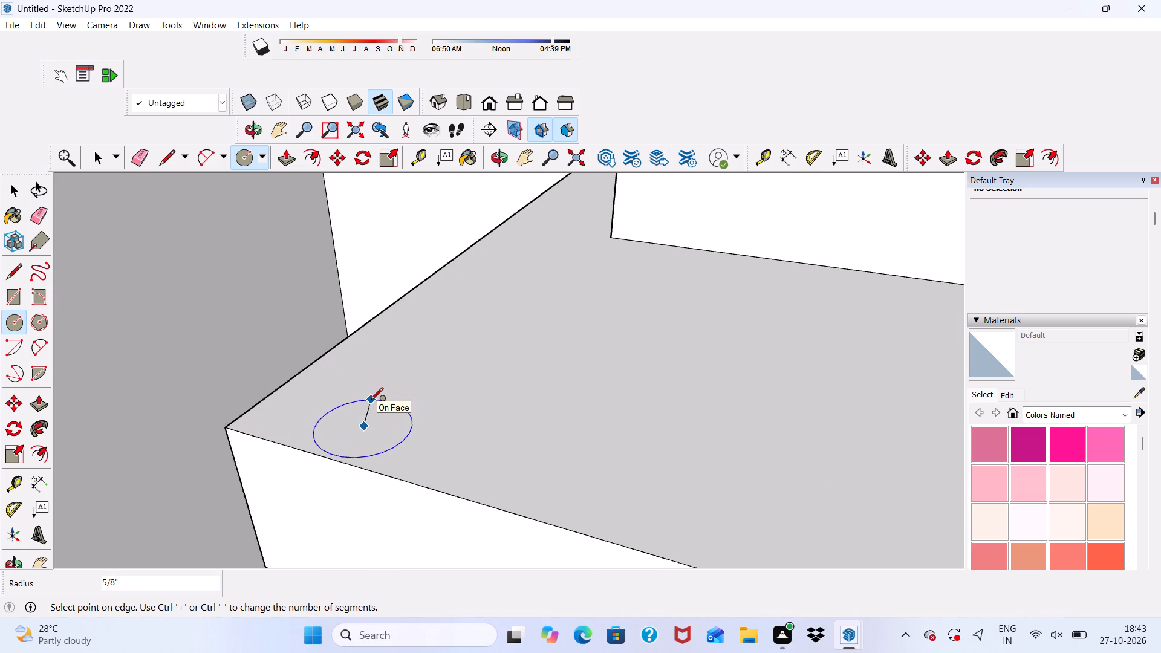
{"action": "left_click", "coordinate": [371, 401]}
{"action": "key", "text": "space"}
Copy the corner circle three times toward the wall along the sill's left end, spaced about 2", 2 1/8" and 2 15/16".
{"action": "double_click", "coordinate": [380, 414]}
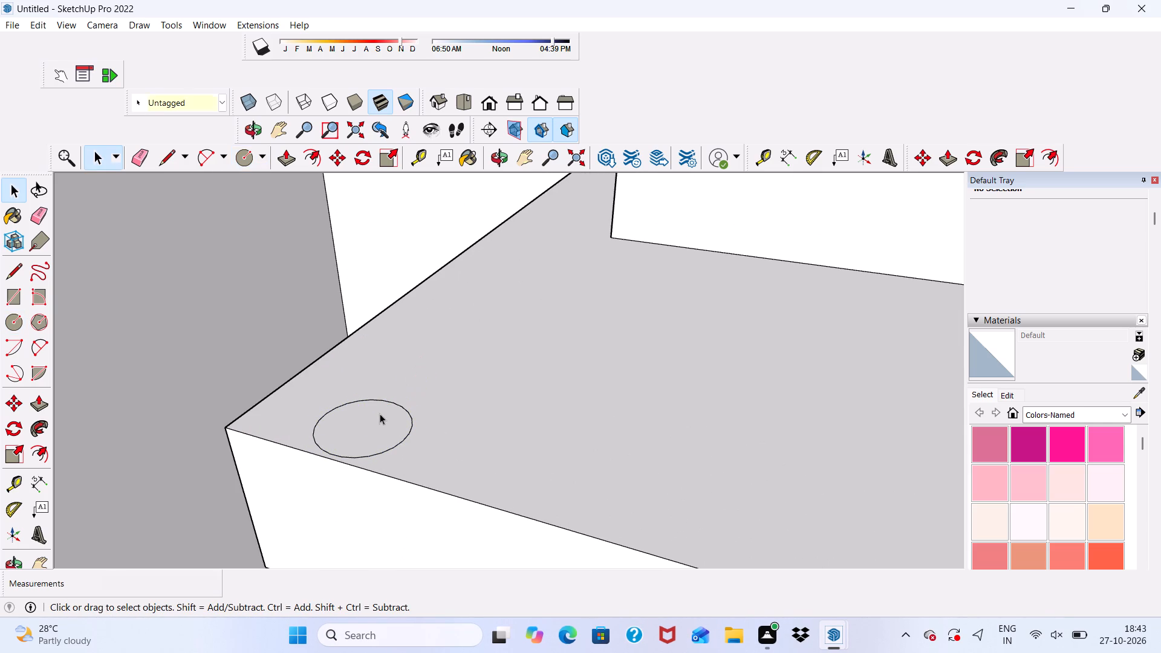
{"action": "left_click", "coordinate": [337, 155]}
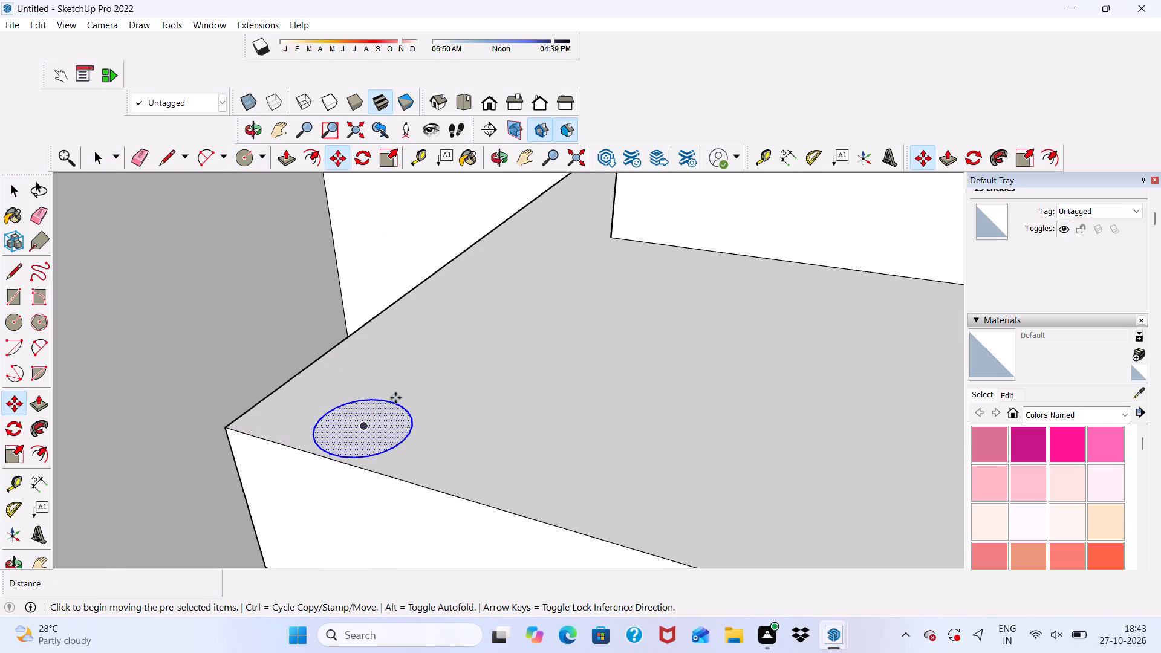
{"action": "left_click", "coordinate": [394, 404]}
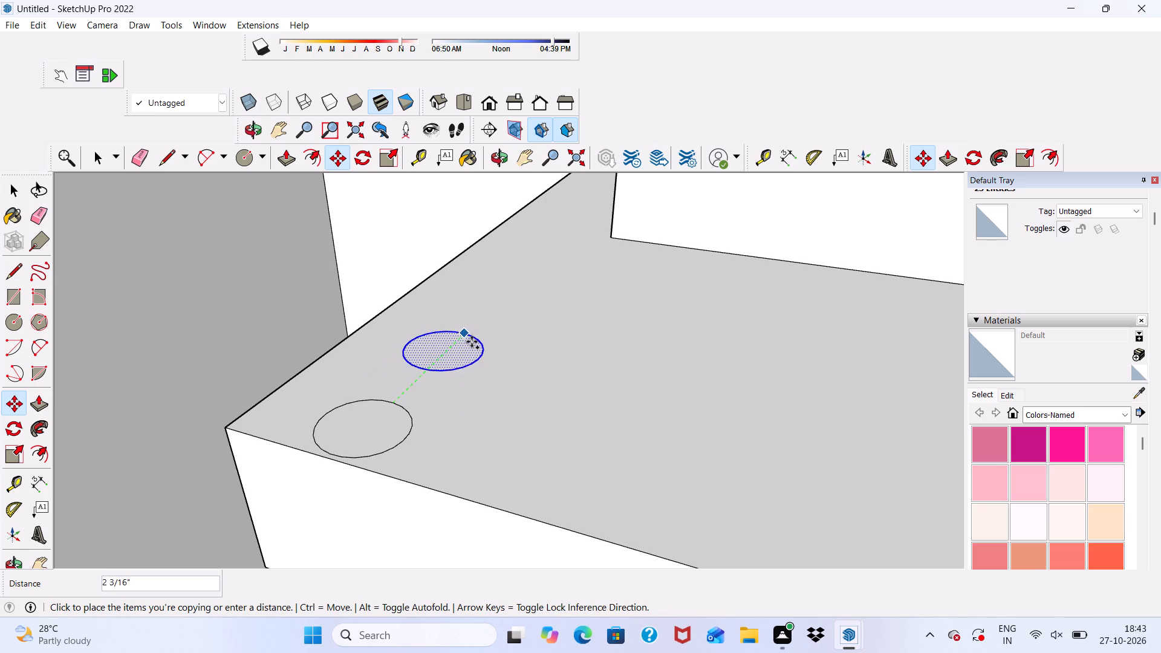
{"action": "left_click", "coordinate": [466, 345]}
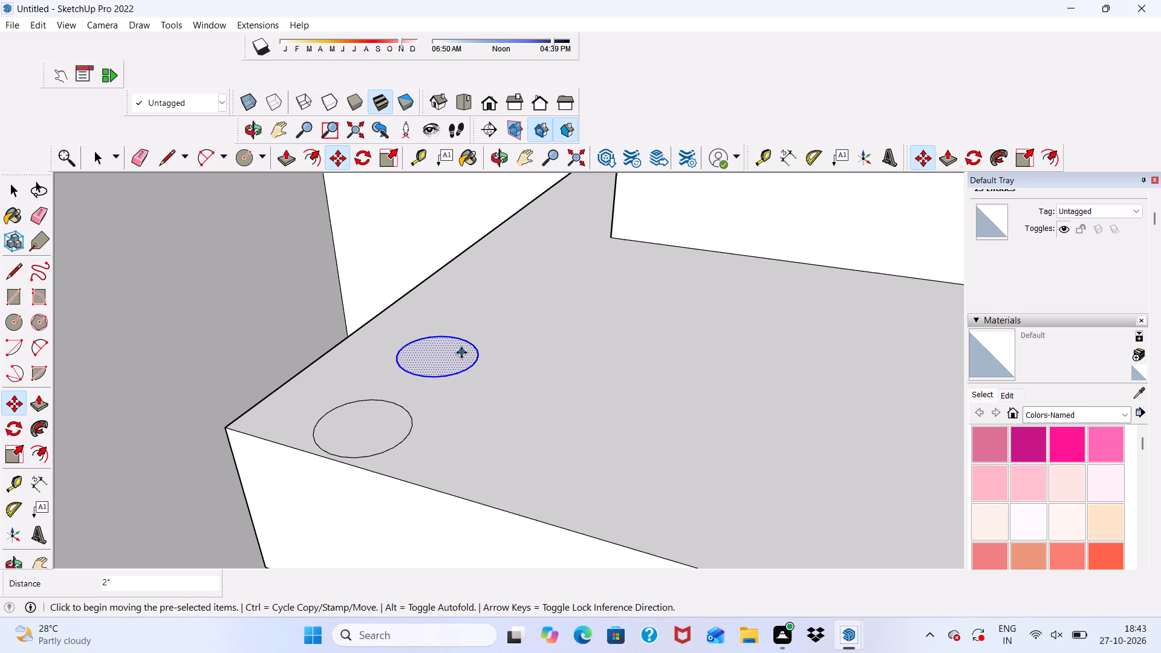
{"action": "left_click", "coordinate": [461, 352]}
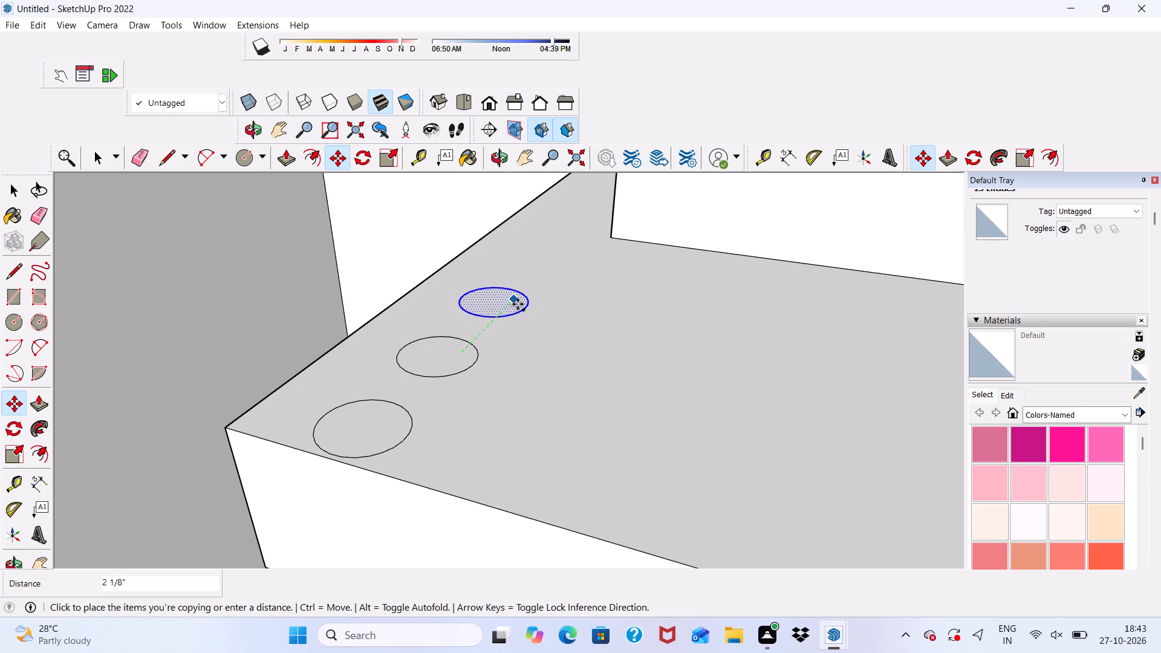
{"action": "left_click", "coordinate": [518, 304]}
{"action": "left_click", "coordinate": [516, 304]}
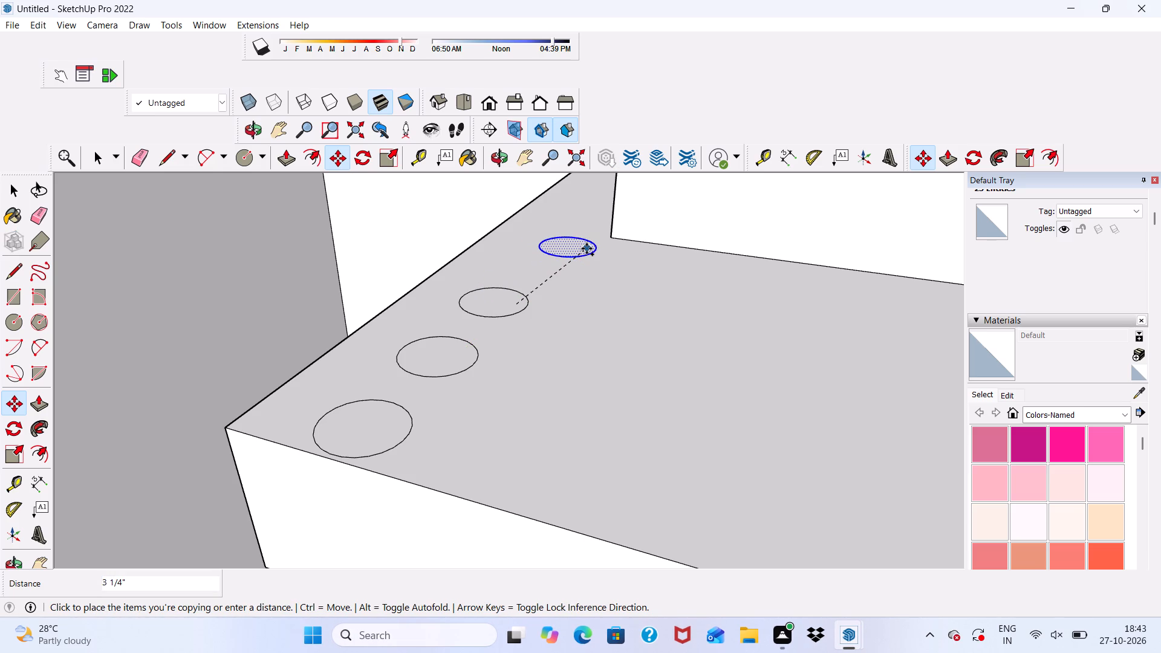
{"action": "left_click", "coordinate": [574, 258]}
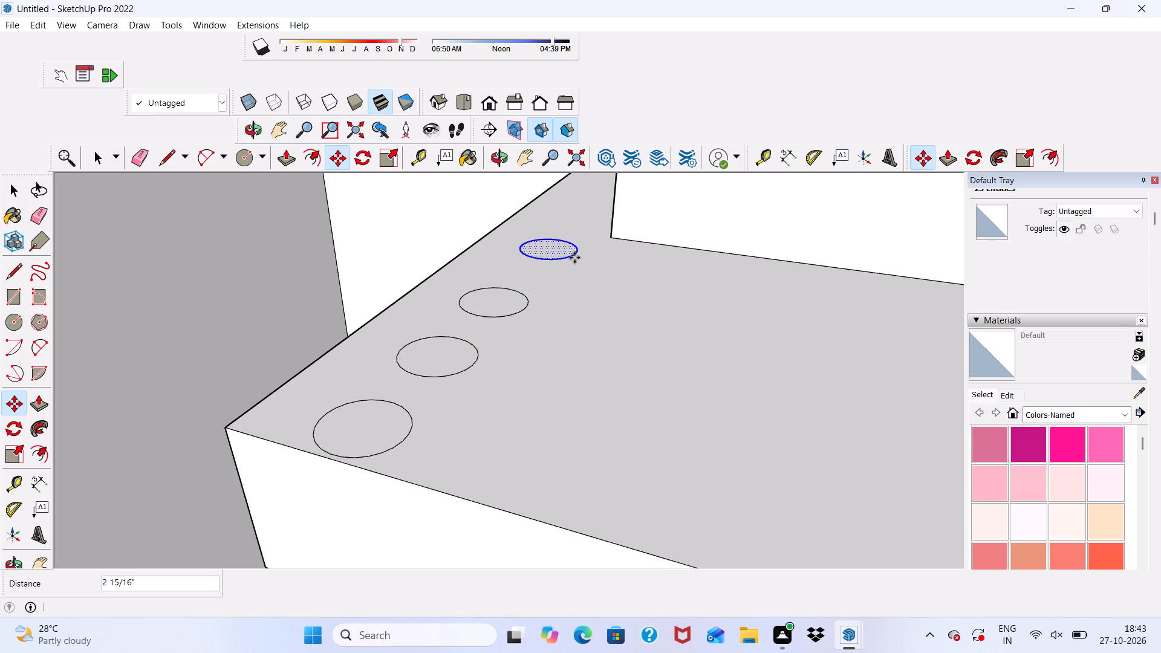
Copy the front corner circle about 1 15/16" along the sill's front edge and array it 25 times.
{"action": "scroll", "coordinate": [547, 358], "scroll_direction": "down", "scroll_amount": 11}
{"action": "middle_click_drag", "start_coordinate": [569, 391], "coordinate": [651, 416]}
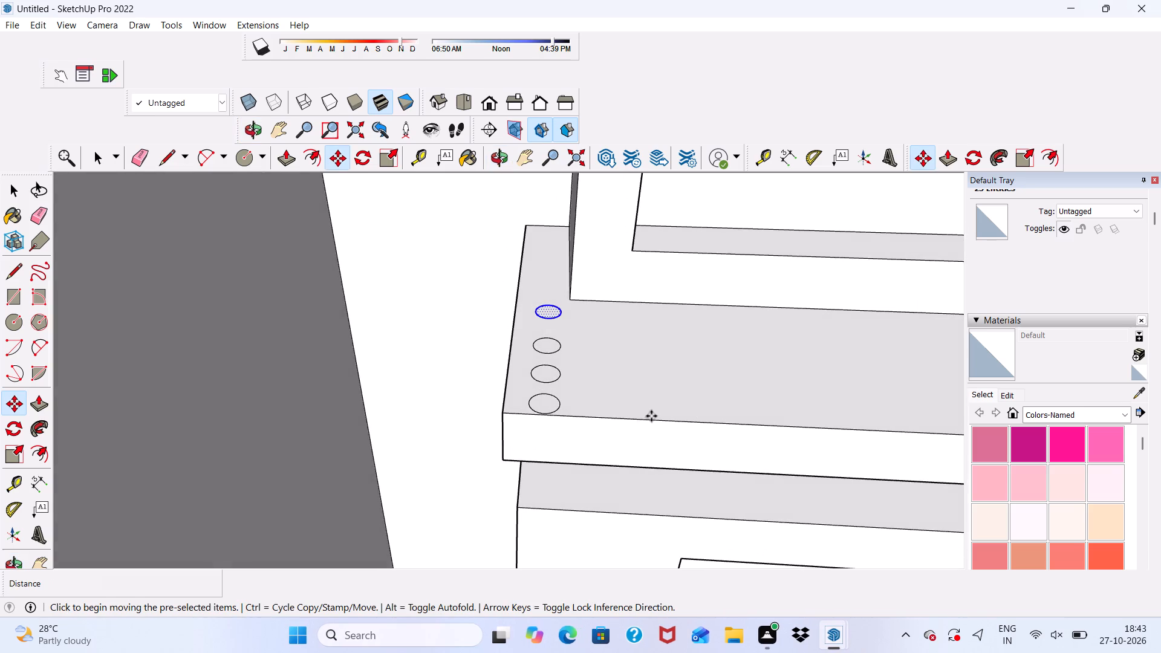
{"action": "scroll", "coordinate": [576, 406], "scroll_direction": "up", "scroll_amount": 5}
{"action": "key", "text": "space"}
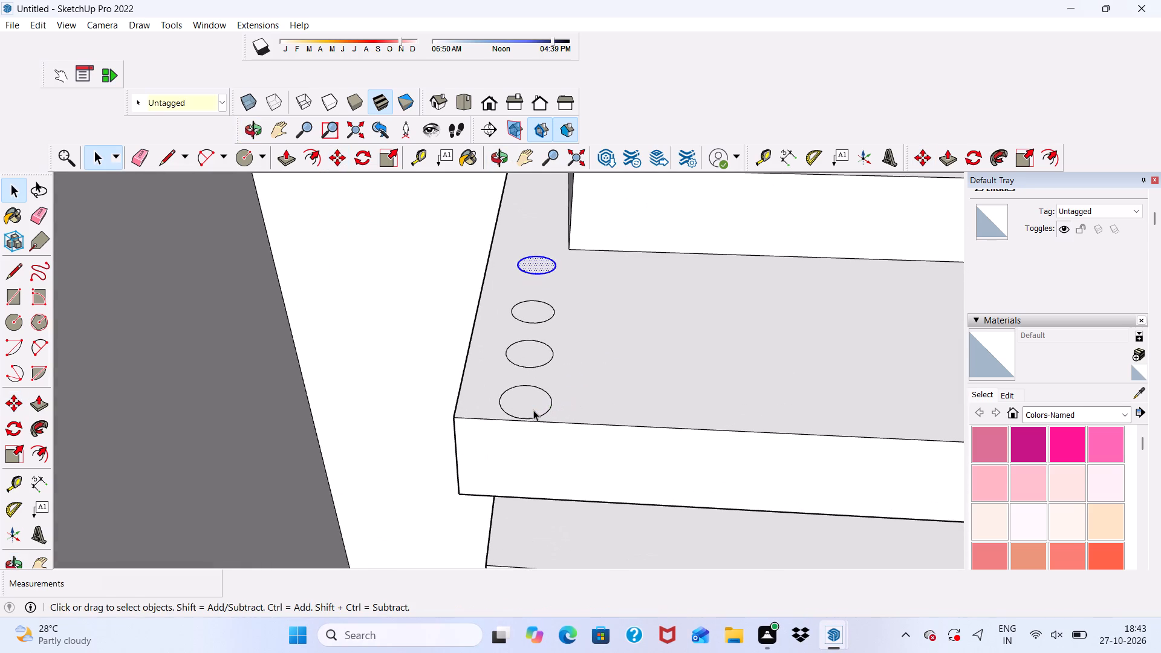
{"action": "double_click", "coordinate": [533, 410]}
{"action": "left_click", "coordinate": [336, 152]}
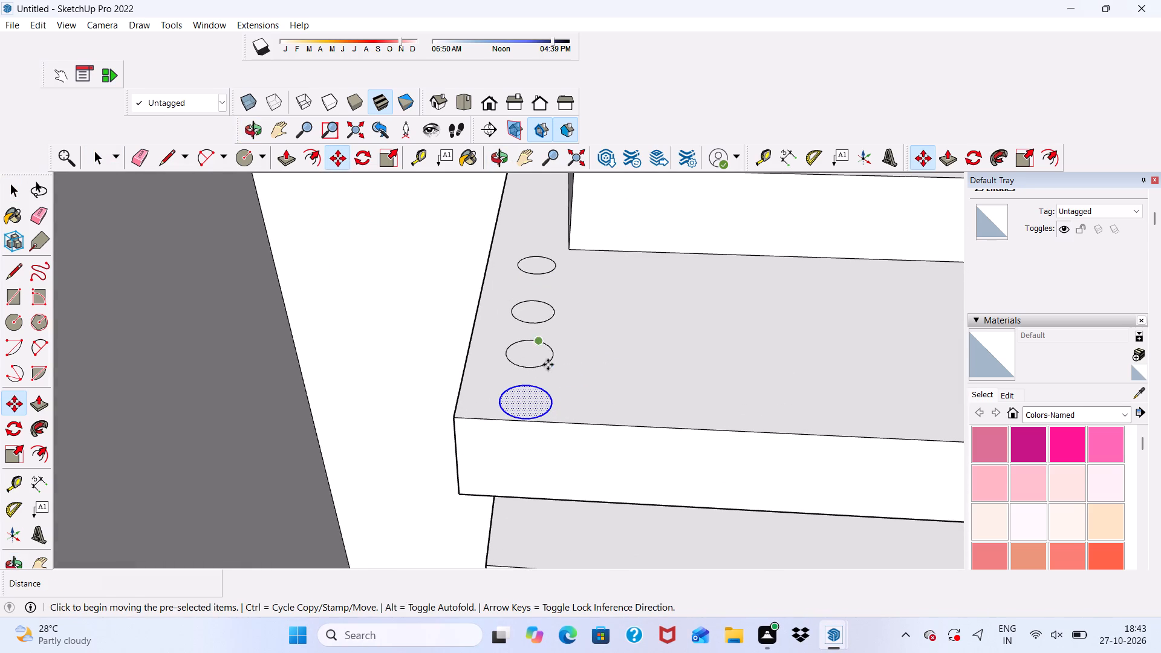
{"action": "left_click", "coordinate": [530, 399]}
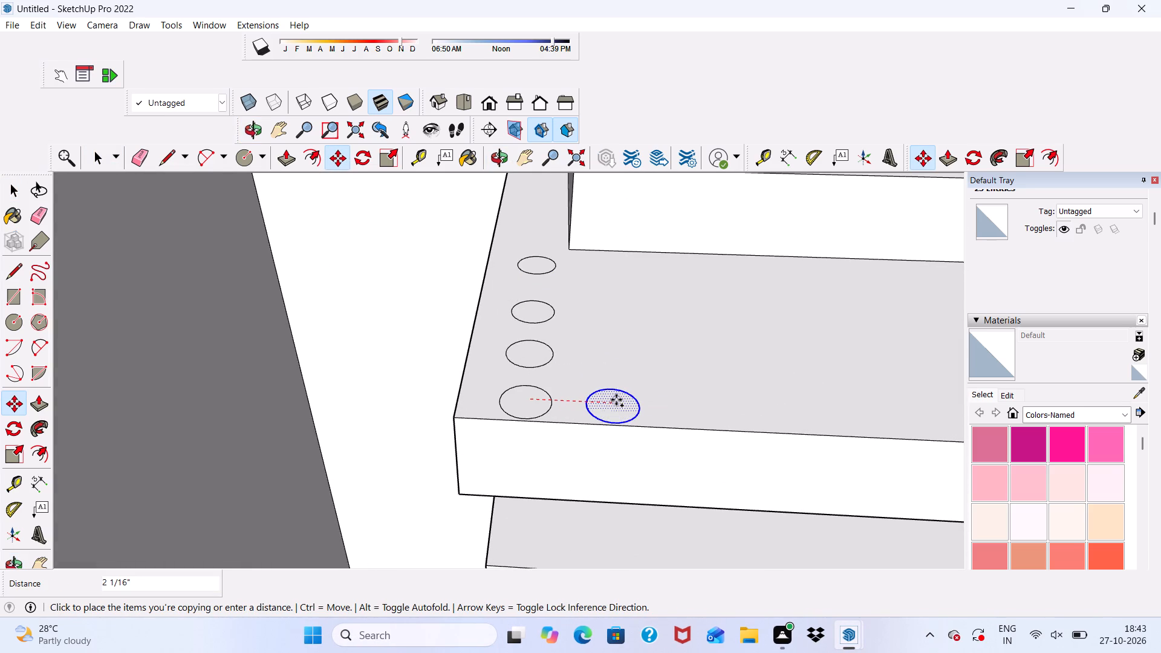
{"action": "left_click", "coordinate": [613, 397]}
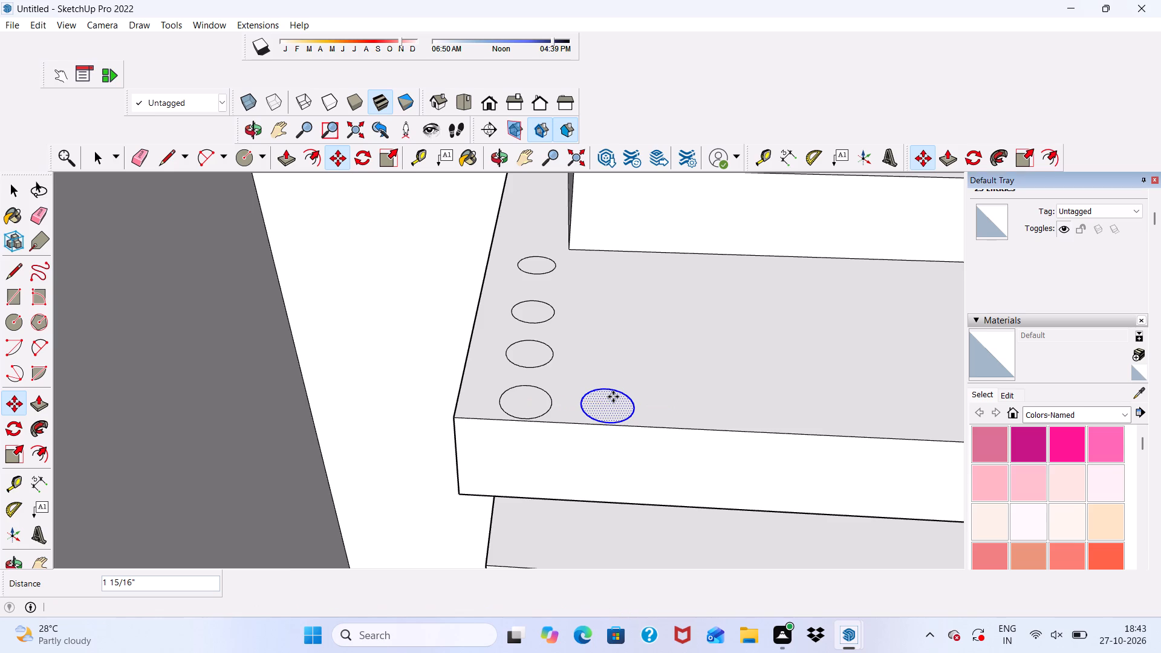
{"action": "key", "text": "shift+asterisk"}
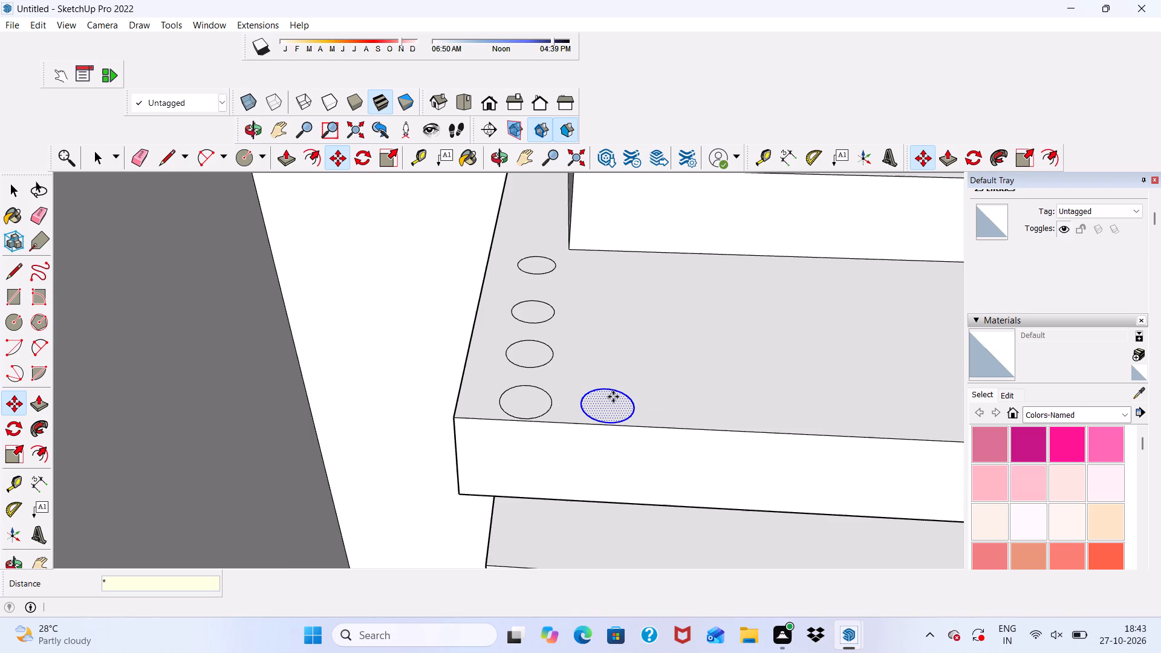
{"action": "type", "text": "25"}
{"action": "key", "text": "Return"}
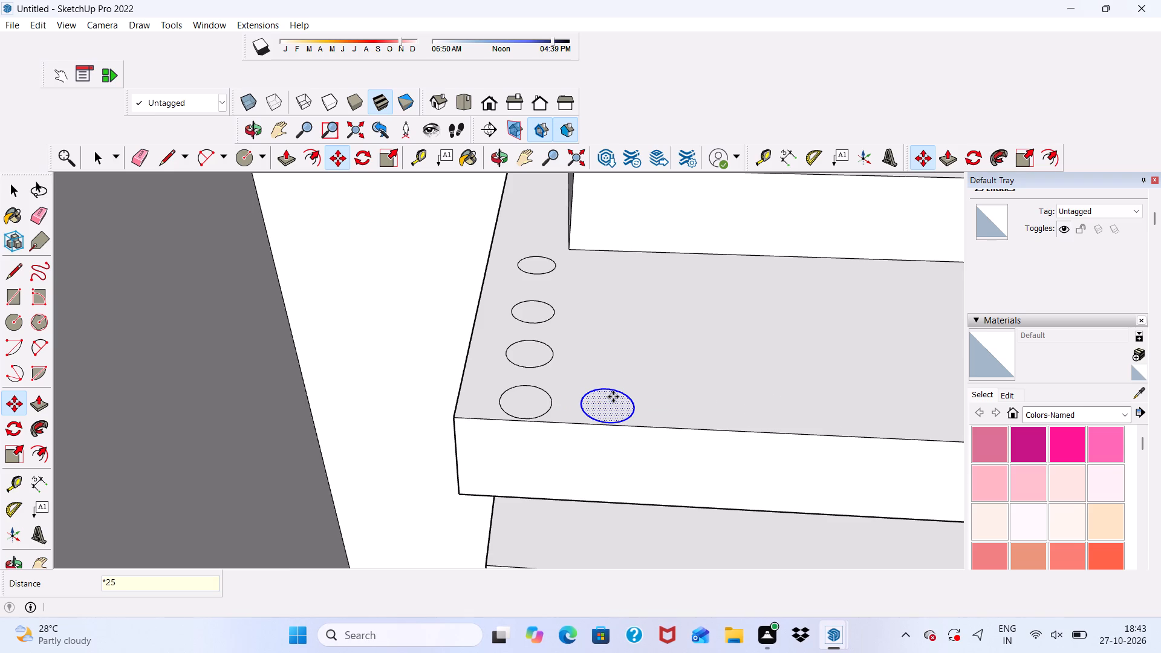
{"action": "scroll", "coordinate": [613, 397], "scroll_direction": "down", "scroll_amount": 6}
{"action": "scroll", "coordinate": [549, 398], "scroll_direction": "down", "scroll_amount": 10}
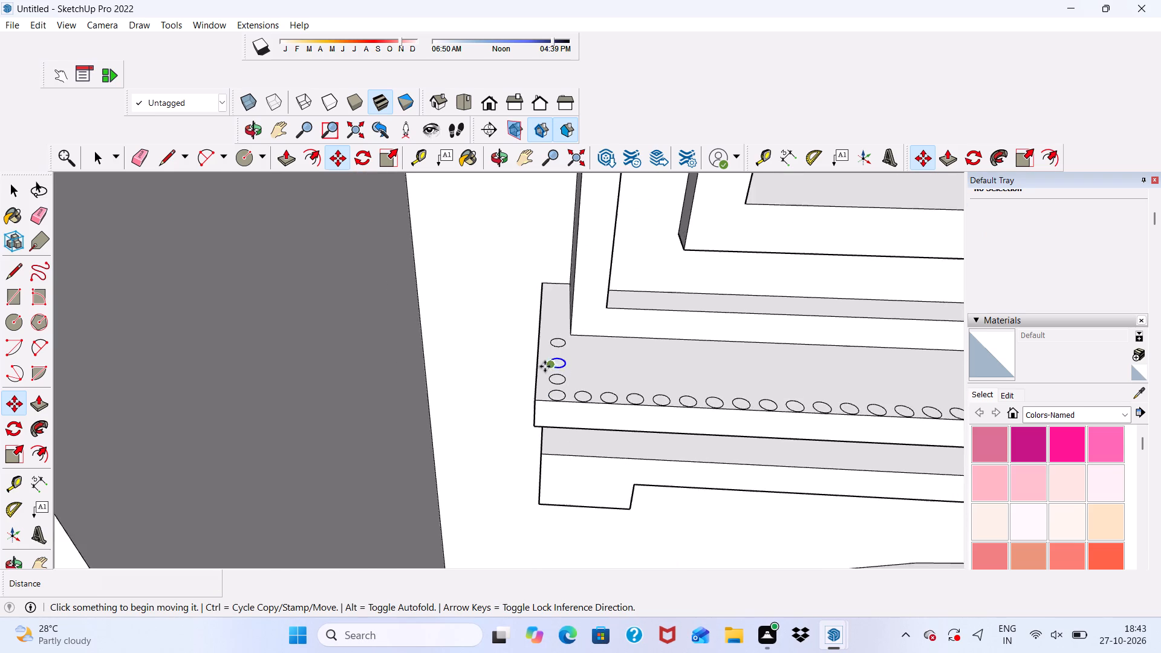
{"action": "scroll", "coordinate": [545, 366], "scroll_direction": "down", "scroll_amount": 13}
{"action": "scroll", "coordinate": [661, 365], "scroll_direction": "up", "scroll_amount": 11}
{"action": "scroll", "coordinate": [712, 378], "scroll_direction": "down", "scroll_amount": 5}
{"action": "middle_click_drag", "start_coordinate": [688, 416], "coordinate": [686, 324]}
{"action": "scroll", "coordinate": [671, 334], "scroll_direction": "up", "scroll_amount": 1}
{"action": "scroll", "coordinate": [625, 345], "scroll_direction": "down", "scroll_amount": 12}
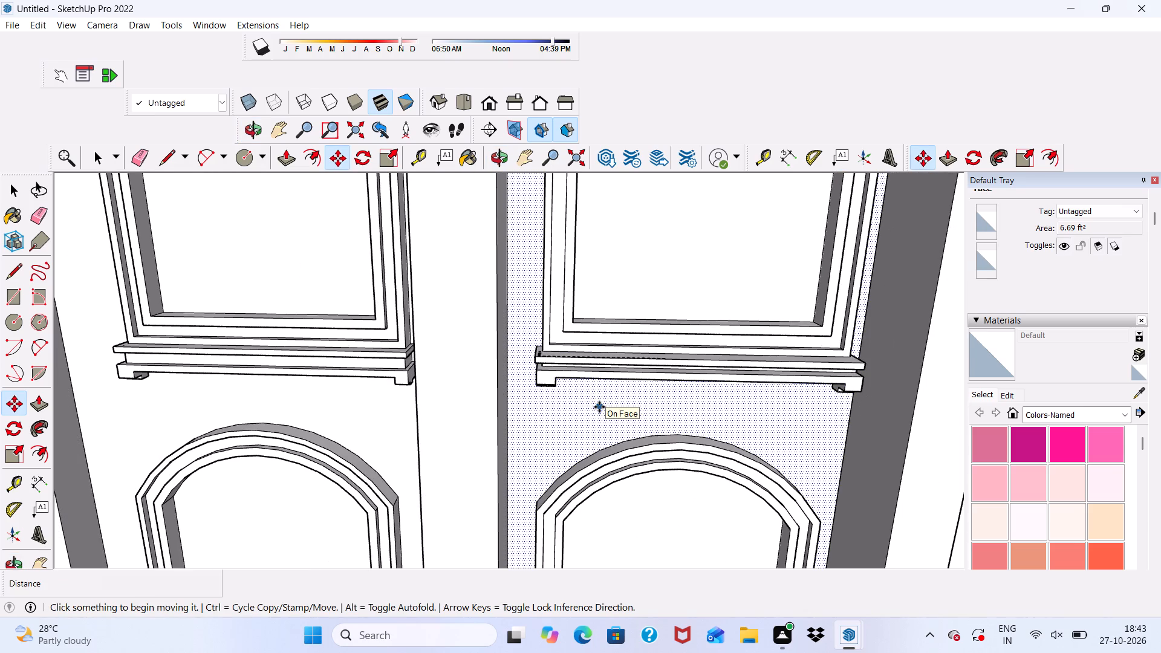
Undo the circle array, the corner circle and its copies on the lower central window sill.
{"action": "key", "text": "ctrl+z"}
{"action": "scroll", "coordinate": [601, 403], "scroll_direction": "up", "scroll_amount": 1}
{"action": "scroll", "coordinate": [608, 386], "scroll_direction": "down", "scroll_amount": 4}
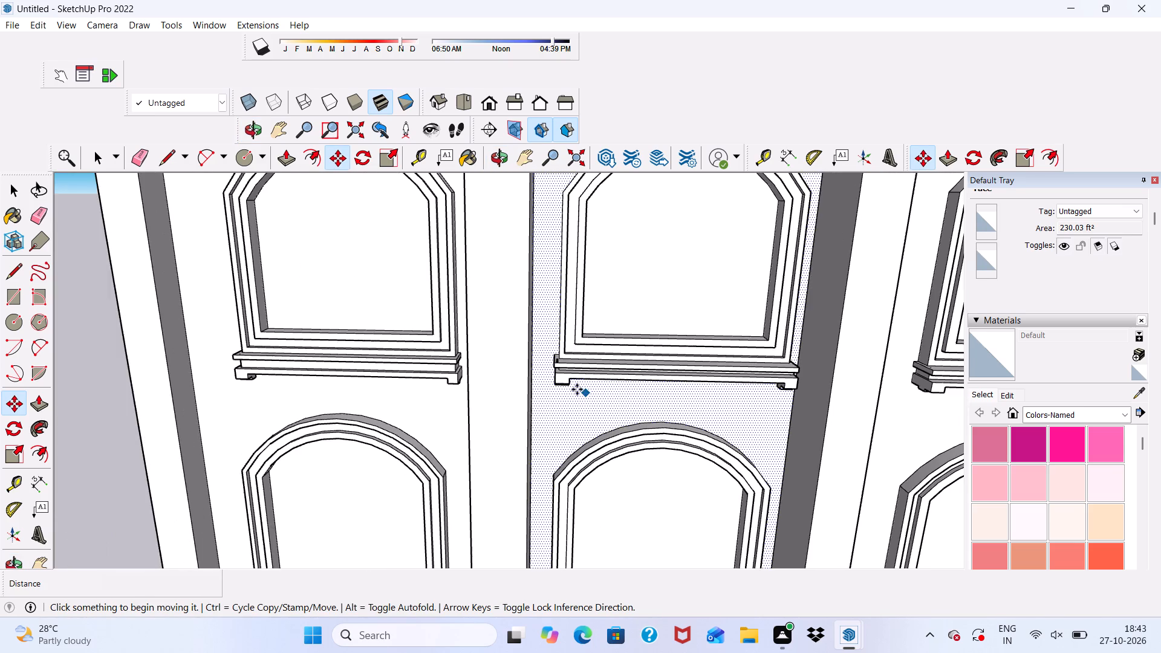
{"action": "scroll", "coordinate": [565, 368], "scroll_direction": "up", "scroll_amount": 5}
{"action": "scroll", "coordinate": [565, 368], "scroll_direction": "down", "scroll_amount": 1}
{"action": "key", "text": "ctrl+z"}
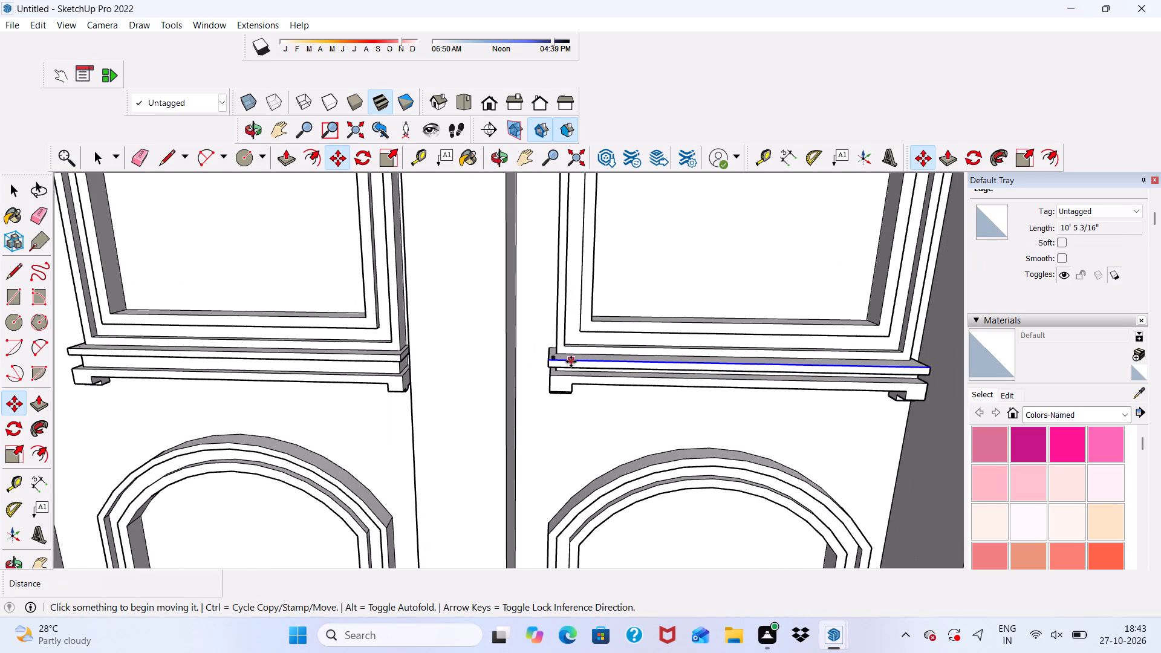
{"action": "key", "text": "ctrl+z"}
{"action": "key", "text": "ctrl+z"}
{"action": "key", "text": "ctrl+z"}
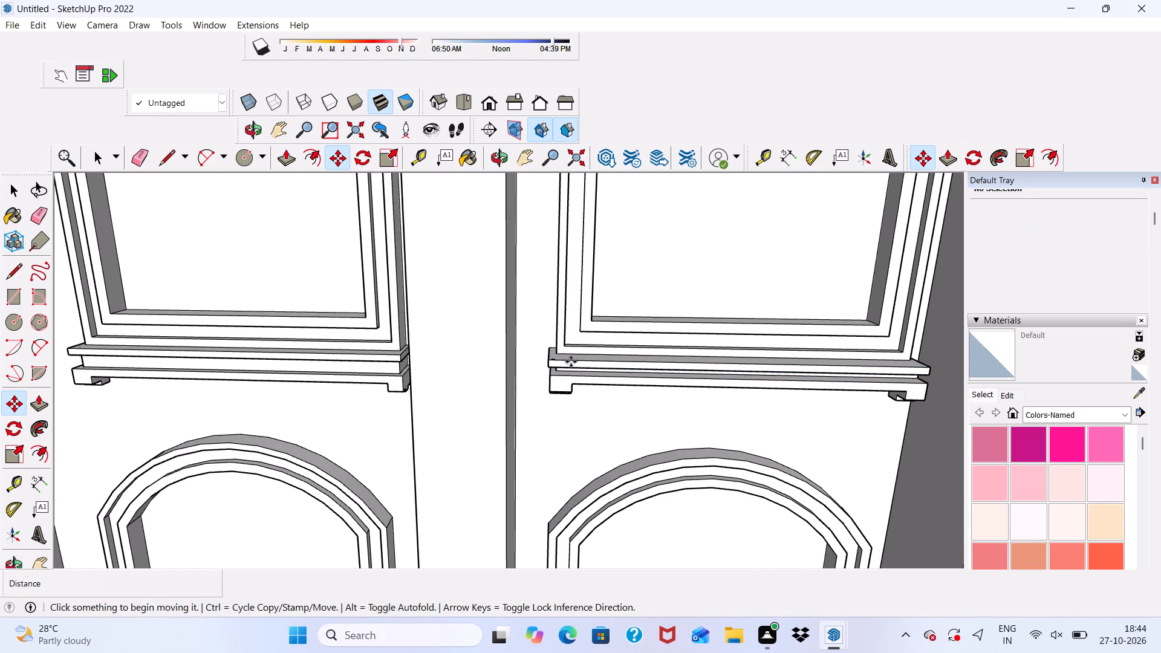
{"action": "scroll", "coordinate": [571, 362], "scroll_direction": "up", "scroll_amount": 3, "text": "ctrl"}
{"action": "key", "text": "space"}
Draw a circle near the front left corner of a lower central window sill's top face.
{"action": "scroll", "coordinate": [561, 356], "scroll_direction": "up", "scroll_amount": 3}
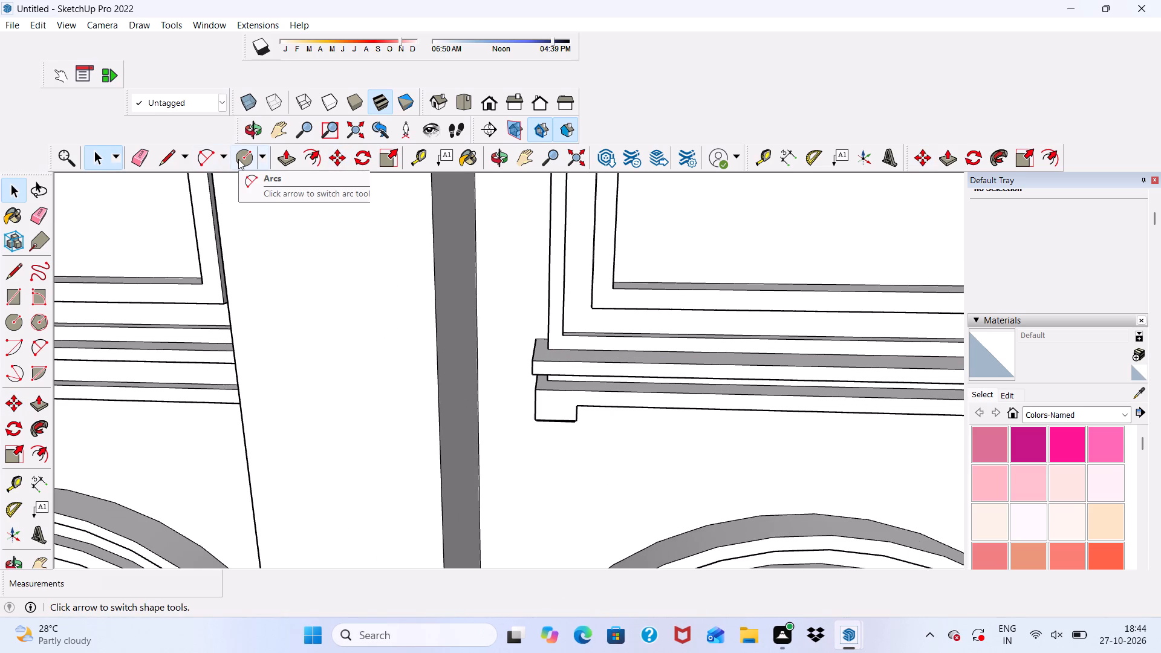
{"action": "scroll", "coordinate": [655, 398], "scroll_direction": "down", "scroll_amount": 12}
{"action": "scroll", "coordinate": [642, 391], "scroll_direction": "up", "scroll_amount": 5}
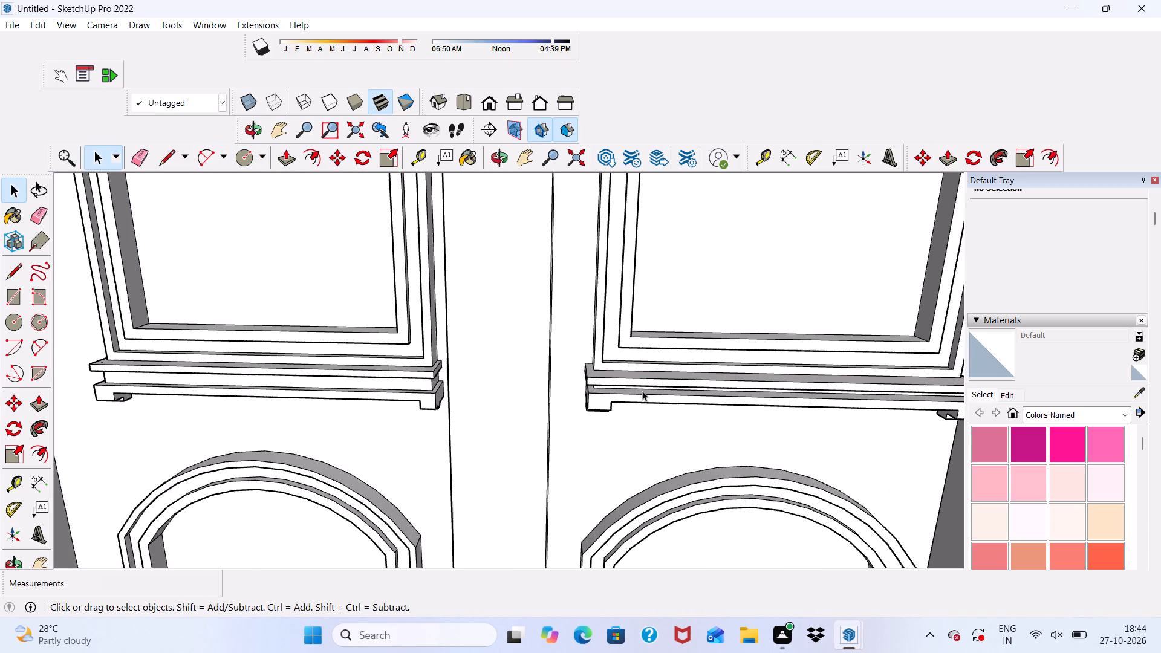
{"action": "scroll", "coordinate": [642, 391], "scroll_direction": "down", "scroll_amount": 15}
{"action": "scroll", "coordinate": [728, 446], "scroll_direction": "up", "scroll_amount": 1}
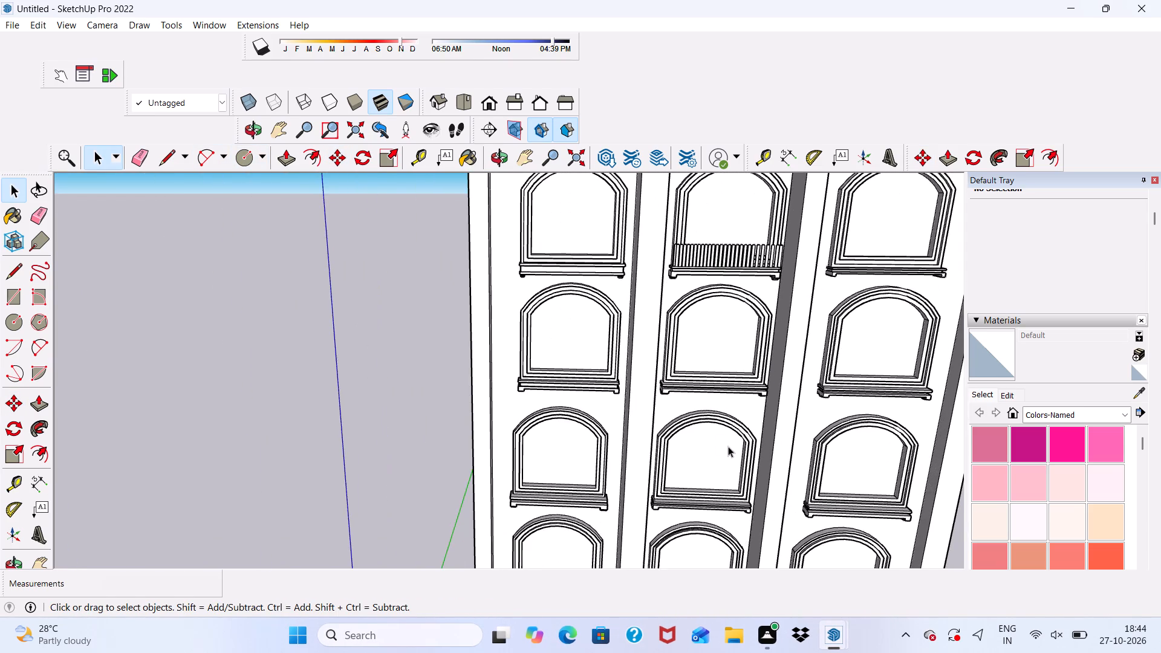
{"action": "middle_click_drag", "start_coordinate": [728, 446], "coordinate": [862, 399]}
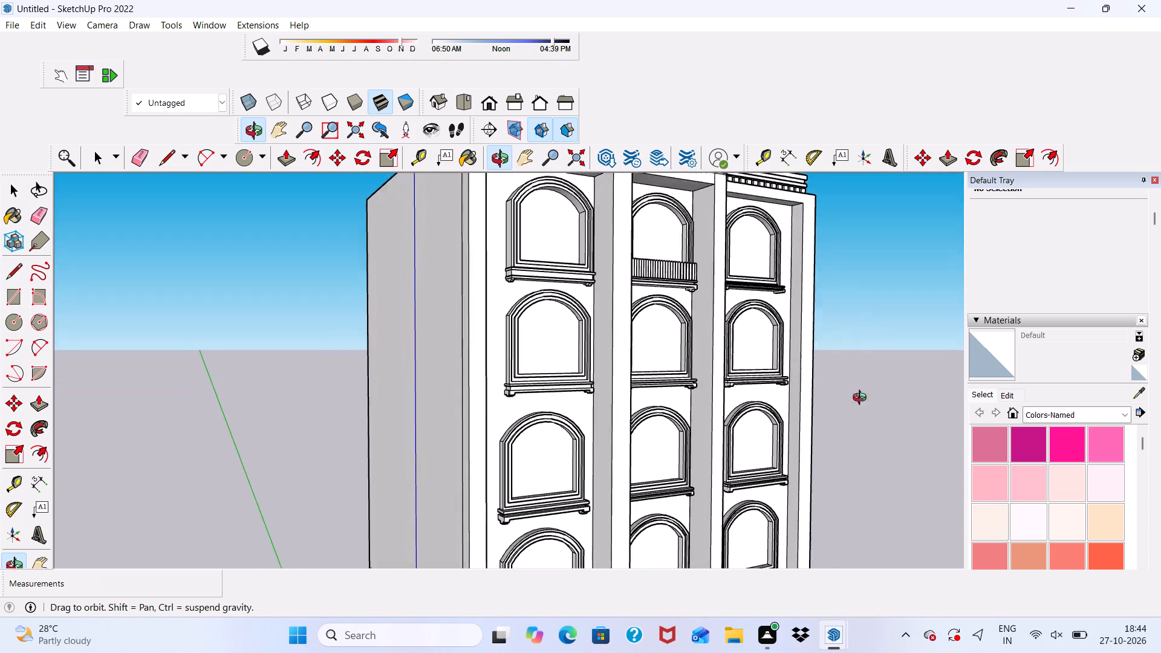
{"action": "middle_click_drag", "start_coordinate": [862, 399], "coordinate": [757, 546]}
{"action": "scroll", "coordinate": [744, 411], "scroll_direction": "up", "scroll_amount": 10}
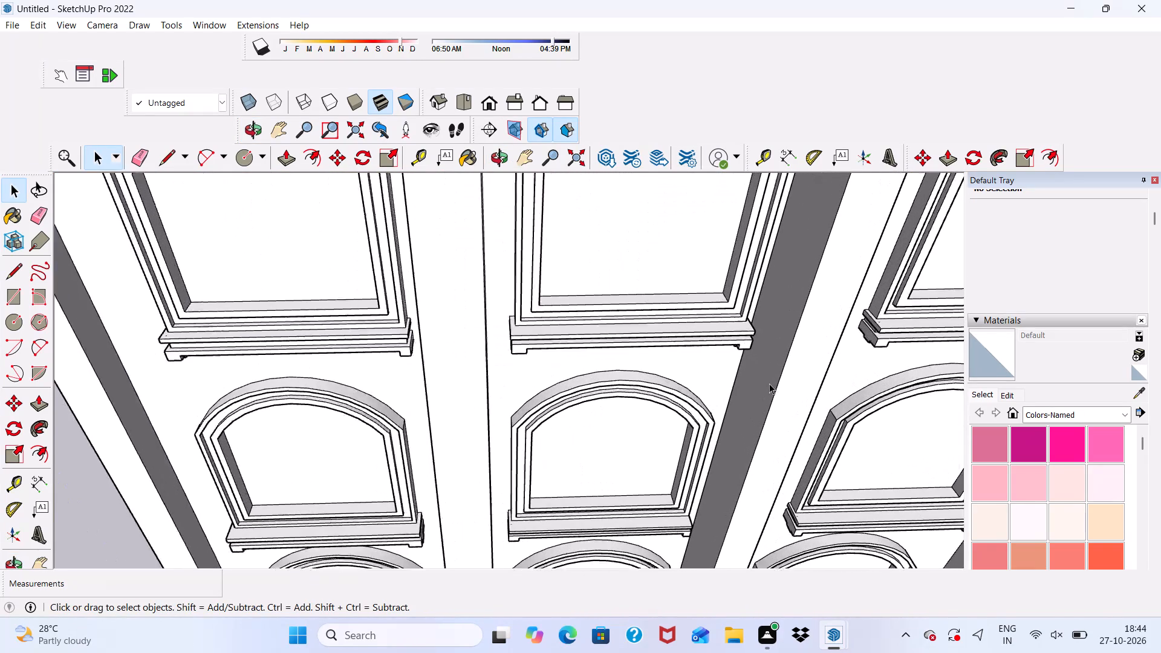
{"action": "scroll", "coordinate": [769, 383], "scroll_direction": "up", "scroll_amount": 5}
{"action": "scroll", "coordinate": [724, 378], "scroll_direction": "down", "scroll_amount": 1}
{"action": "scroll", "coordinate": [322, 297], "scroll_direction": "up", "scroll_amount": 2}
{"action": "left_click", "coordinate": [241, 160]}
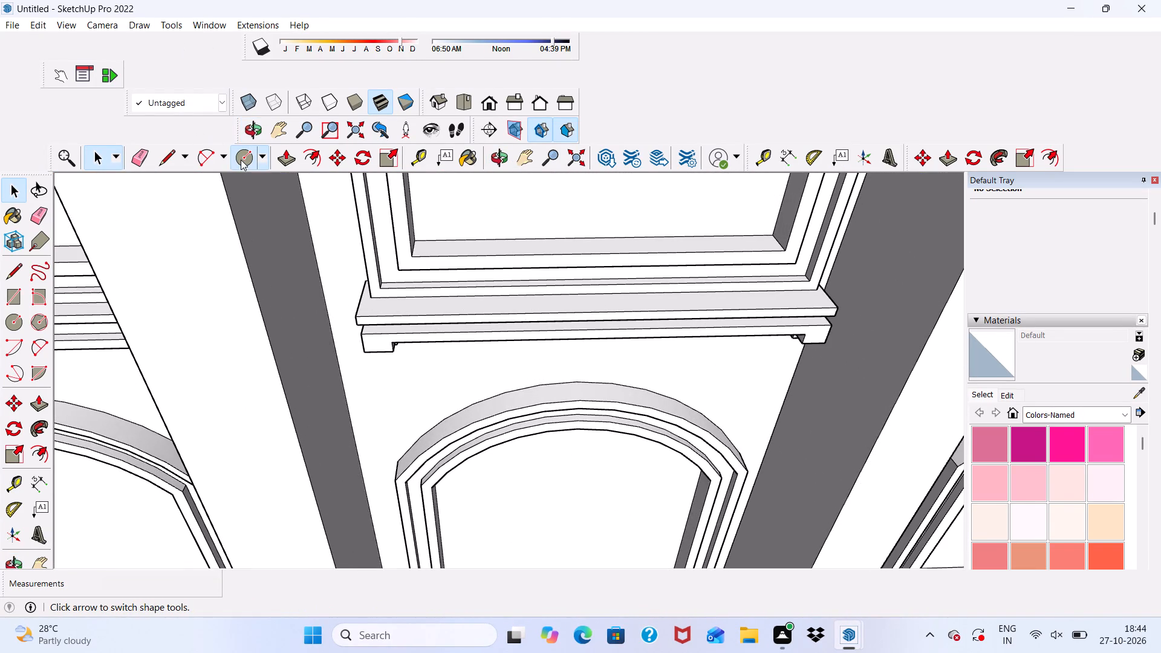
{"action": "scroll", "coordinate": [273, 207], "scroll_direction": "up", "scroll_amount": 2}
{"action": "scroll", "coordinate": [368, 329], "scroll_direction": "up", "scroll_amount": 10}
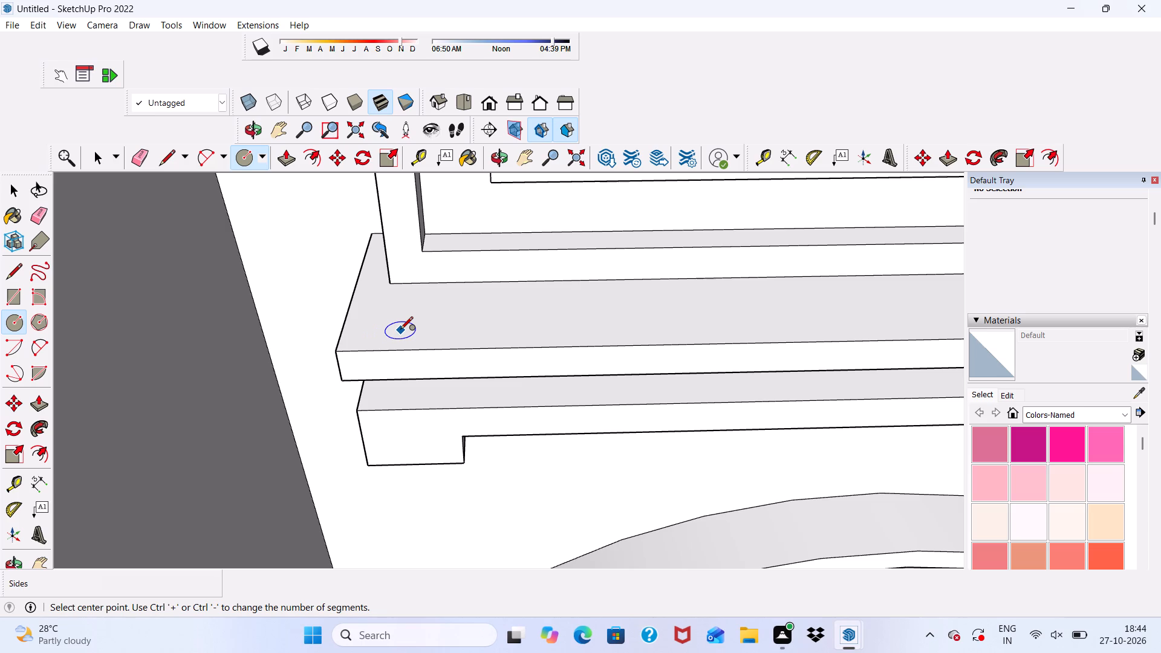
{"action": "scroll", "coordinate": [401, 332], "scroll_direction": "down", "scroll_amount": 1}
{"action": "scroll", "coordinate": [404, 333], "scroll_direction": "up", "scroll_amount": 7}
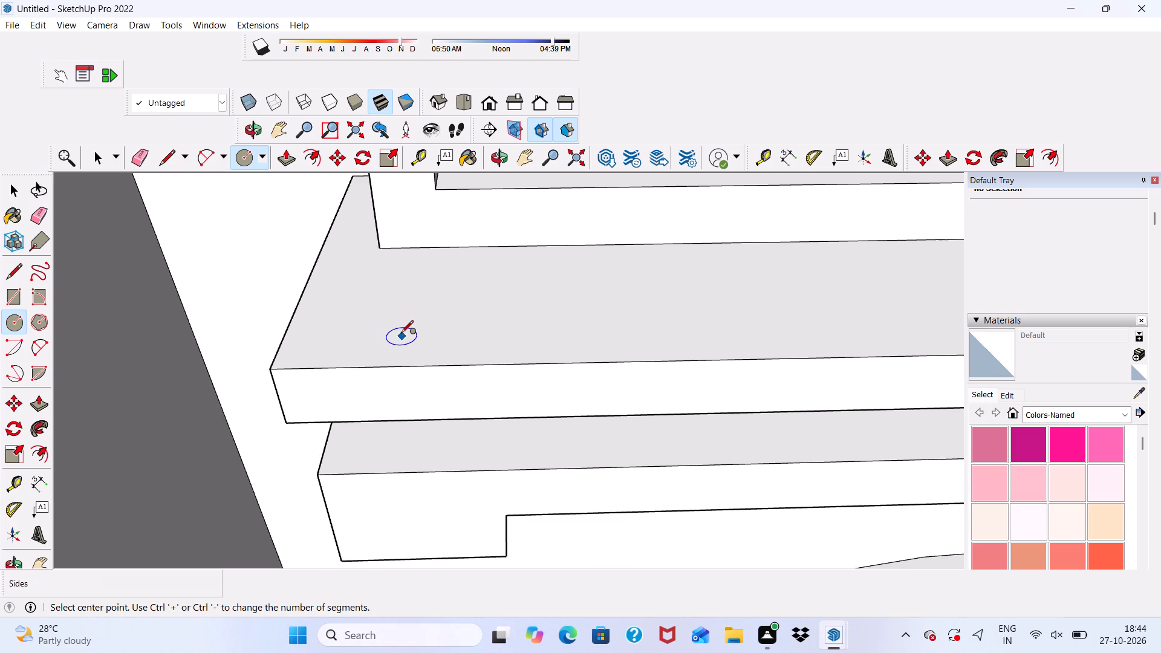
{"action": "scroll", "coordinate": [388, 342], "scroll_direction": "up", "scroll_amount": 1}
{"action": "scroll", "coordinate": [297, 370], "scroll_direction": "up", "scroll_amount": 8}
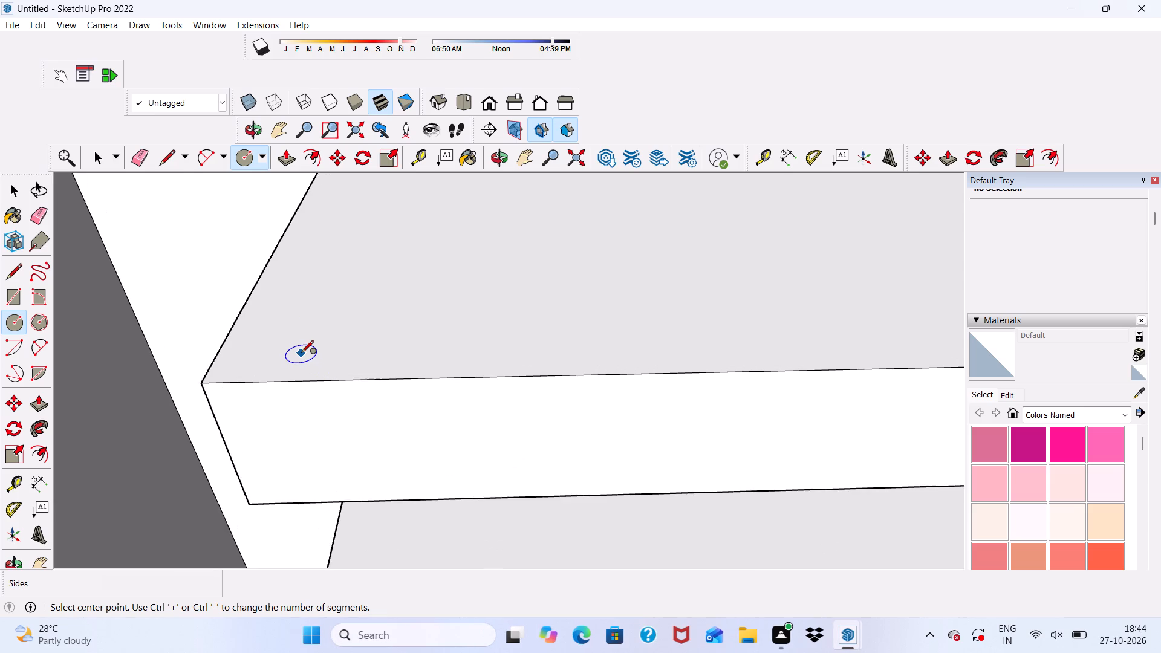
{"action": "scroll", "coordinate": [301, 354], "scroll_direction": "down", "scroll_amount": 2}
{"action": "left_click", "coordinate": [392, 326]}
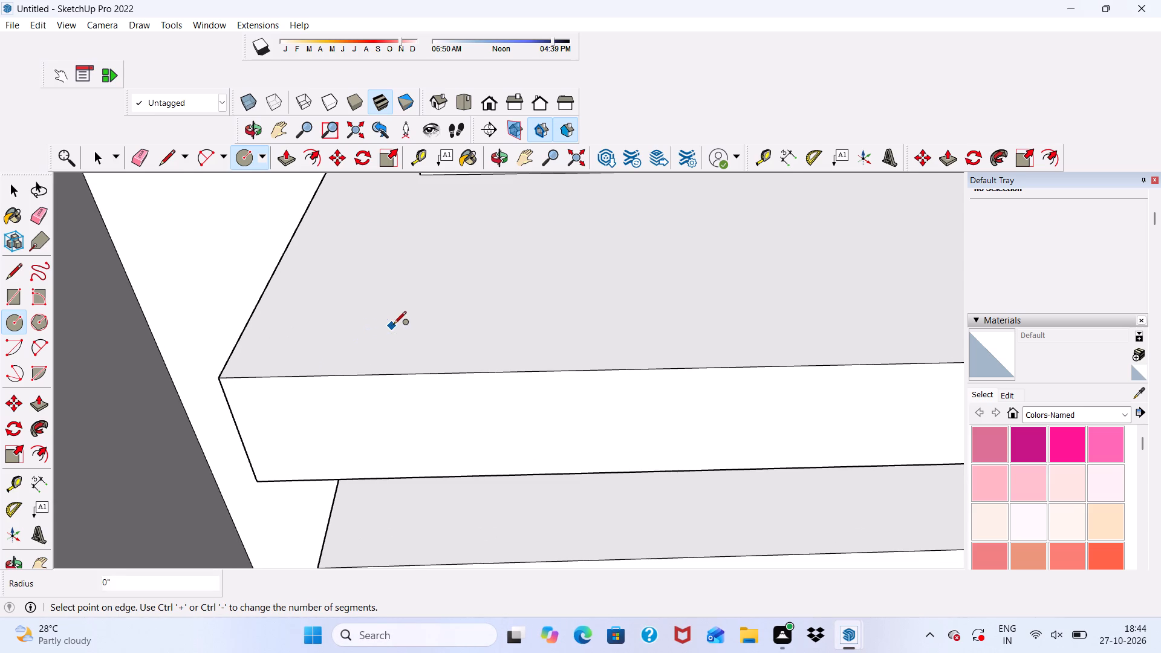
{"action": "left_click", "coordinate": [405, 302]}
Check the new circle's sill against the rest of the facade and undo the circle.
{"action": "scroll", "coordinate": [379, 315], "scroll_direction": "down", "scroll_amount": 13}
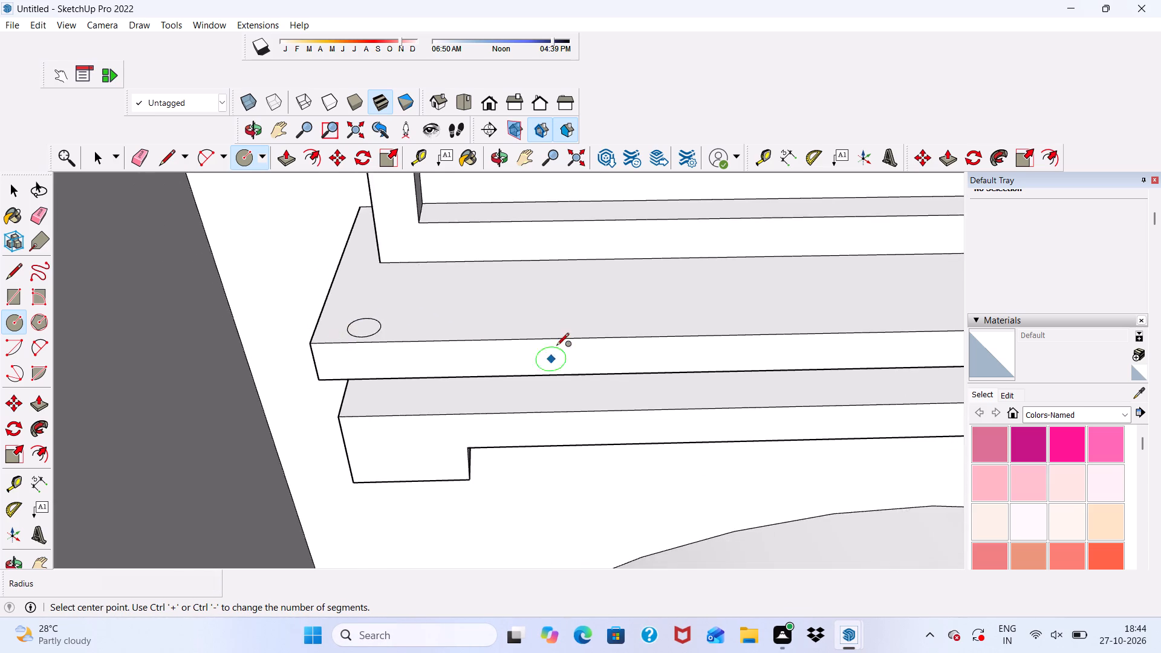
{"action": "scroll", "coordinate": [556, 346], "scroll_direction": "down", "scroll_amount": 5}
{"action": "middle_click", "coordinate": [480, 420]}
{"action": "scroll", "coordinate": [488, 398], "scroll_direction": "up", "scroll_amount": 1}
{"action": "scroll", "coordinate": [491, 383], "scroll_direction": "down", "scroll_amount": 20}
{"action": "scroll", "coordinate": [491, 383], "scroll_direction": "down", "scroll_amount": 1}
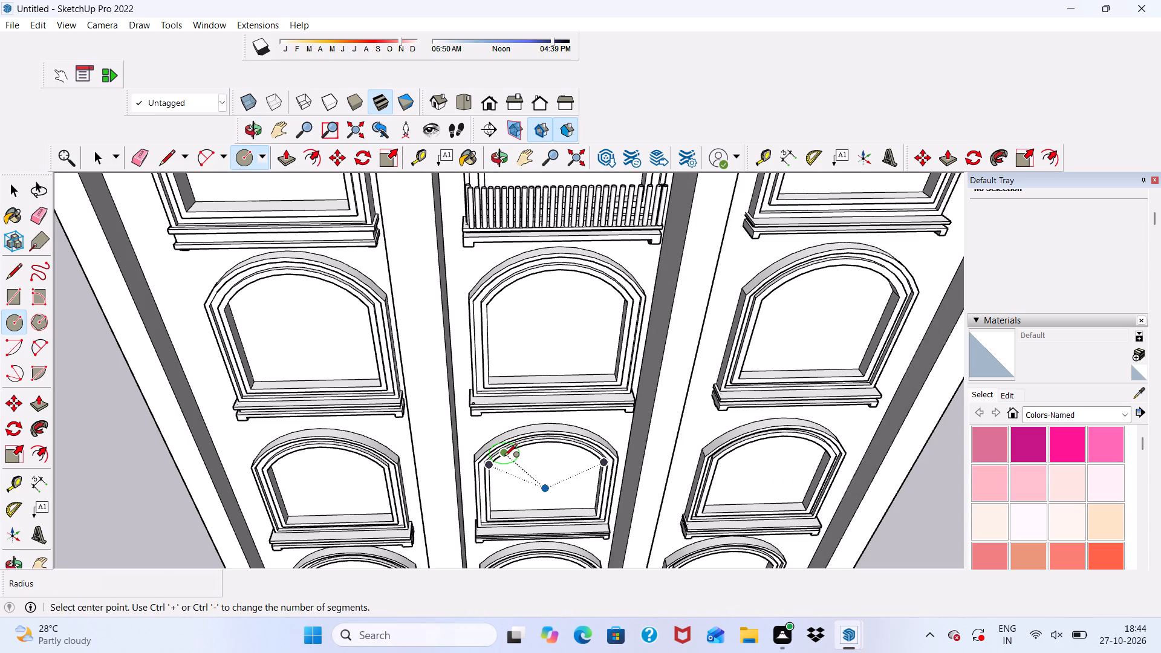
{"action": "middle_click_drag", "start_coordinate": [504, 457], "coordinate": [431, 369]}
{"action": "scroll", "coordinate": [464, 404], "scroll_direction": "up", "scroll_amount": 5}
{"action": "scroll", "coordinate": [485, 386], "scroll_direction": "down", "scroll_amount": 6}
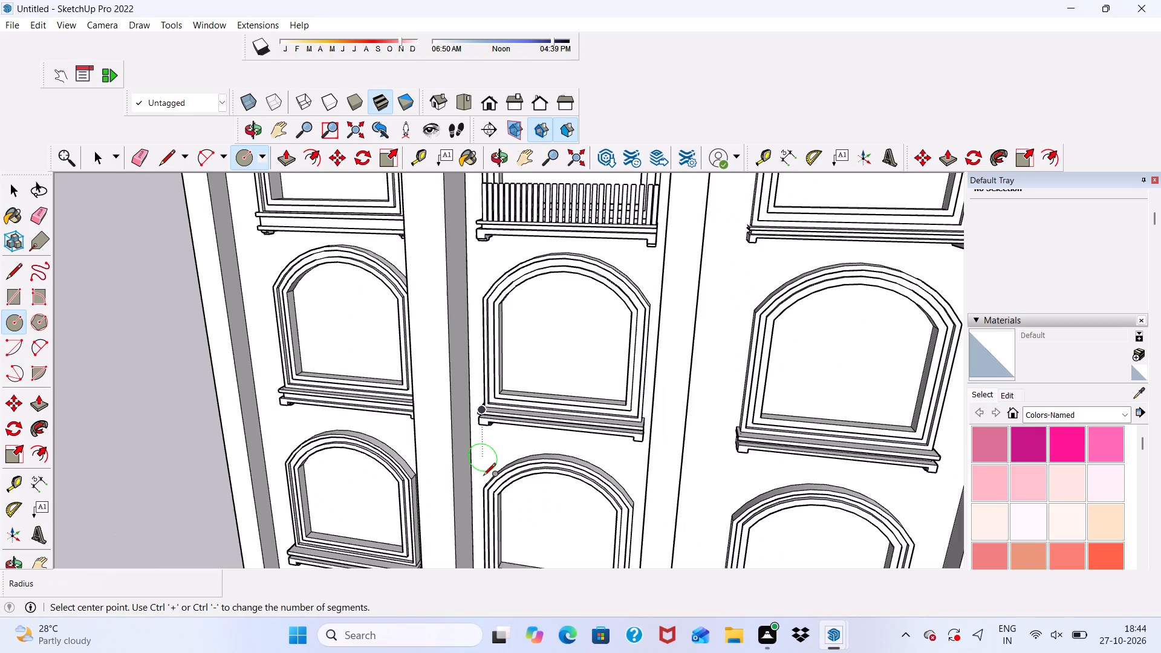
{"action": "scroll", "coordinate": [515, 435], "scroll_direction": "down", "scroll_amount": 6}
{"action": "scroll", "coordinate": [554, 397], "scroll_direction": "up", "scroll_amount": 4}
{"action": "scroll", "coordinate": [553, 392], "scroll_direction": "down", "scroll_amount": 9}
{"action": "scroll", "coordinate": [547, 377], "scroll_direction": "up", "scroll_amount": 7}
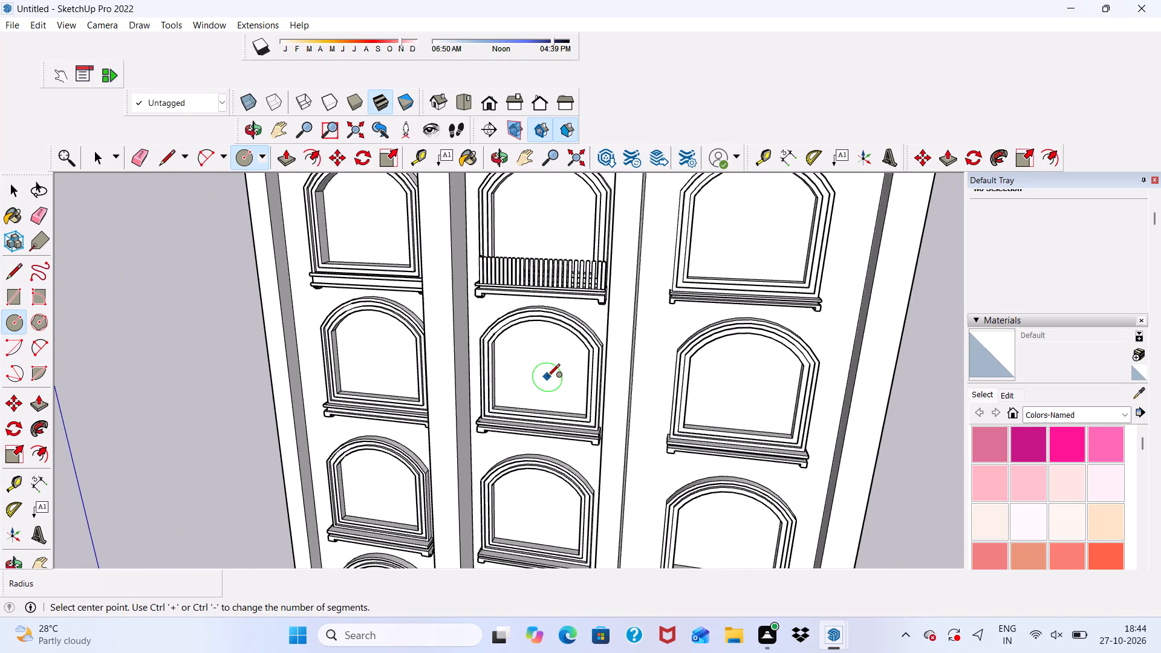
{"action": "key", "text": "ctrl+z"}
Draw a circle at the left end of the top face of the central window sill directly below the railed window.
{"action": "scroll", "coordinate": [492, 418], "scroll_direction": "up", "scroll_amount": 11}
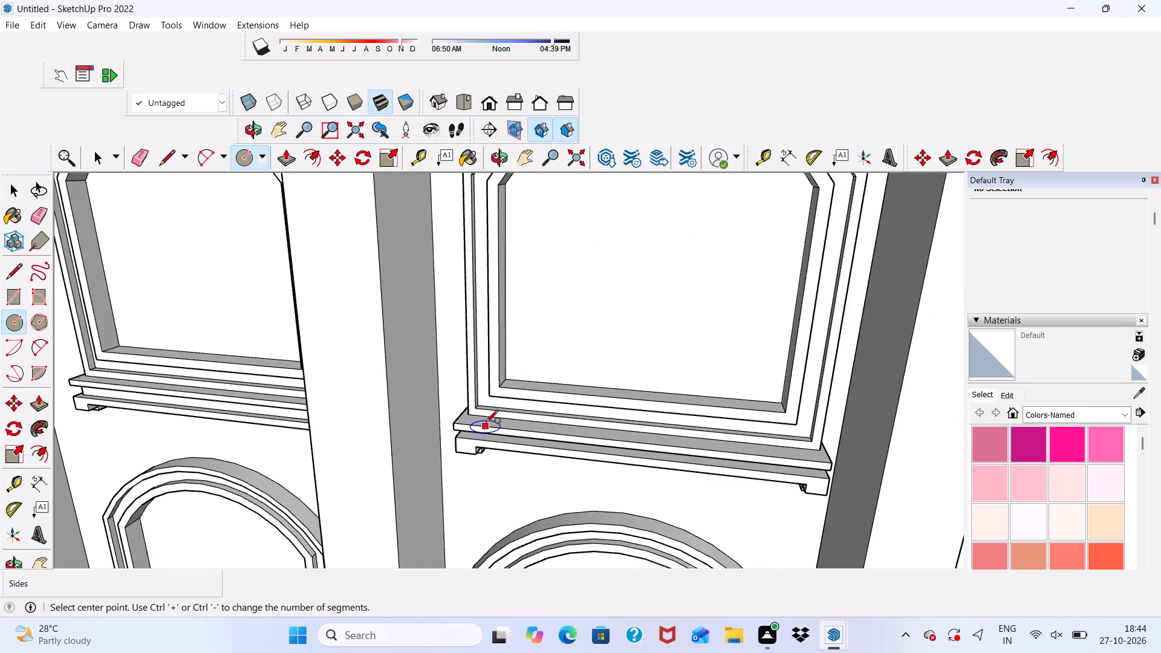
{"action": "scroll", "coordinate": [486, 423], "scroll_direction": "up", "scroll_amount": 7}
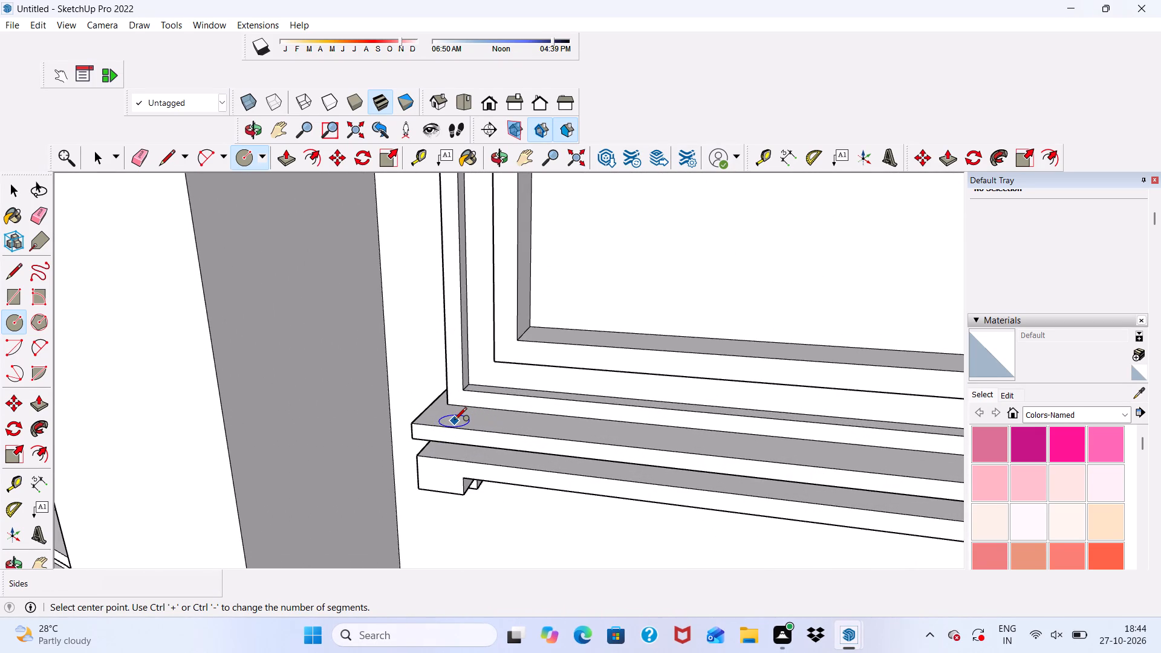
{"action": "left_click", "coordinate": [454, 421]}
{"action": "scroll", "coordinate": [456, 418], "scroll_direction": "up", "scroll_amount": 4}
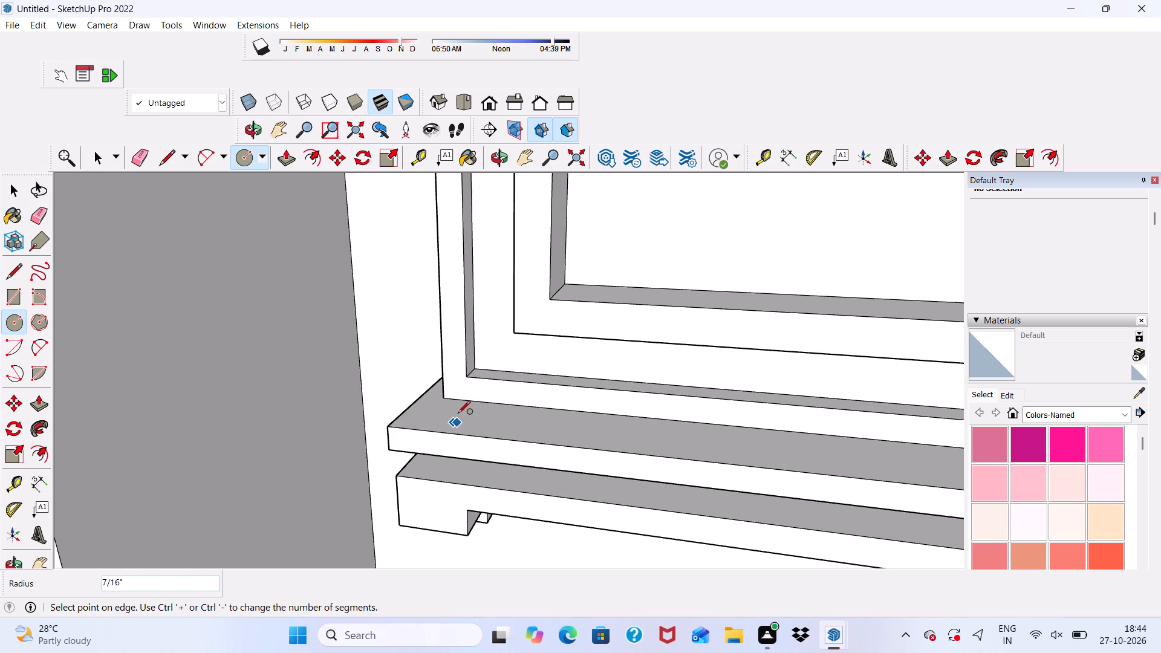
{"action": "left_click", "coordinate": [458, 411]}
{"action": "scroll", "coordinate": [423, 470], "scroll_direction": "down", "scroll_amount": 5}
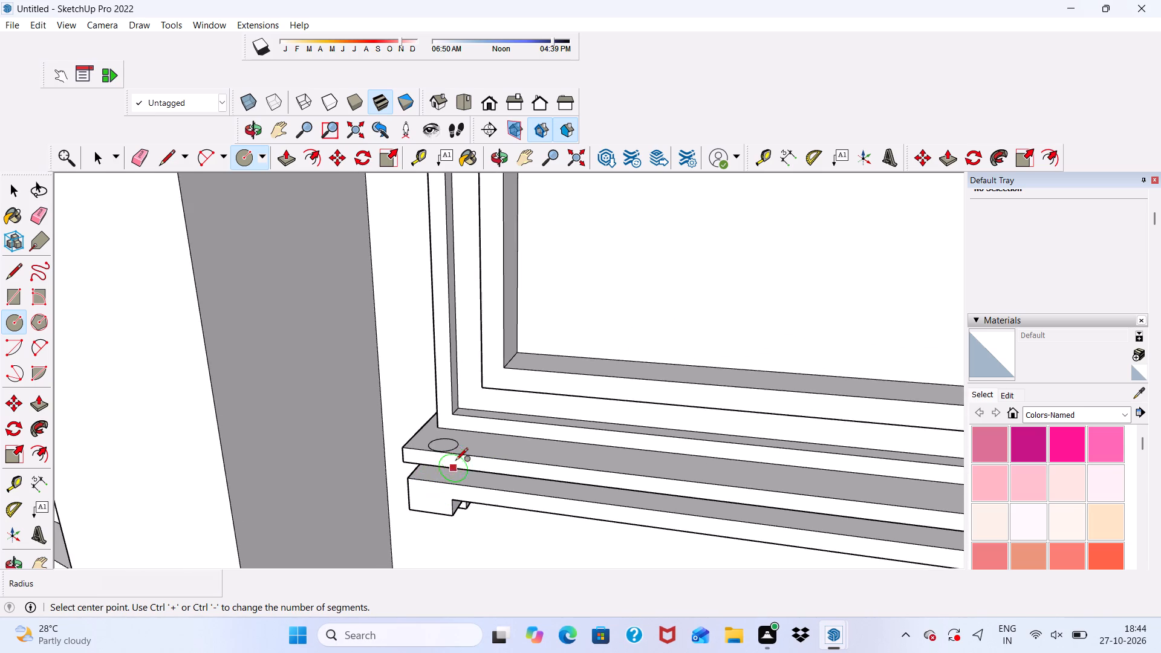
Copy the circle about 7 7/16" along the sill and array it 25 times.
{"action": "key", "text": "space"}
{"action": "scroll", "coordinate": [457, 456], "scroll_direction": "up", "scroll_amount": 7}
{"action": "double_click", "coordinate": [447, 444]}
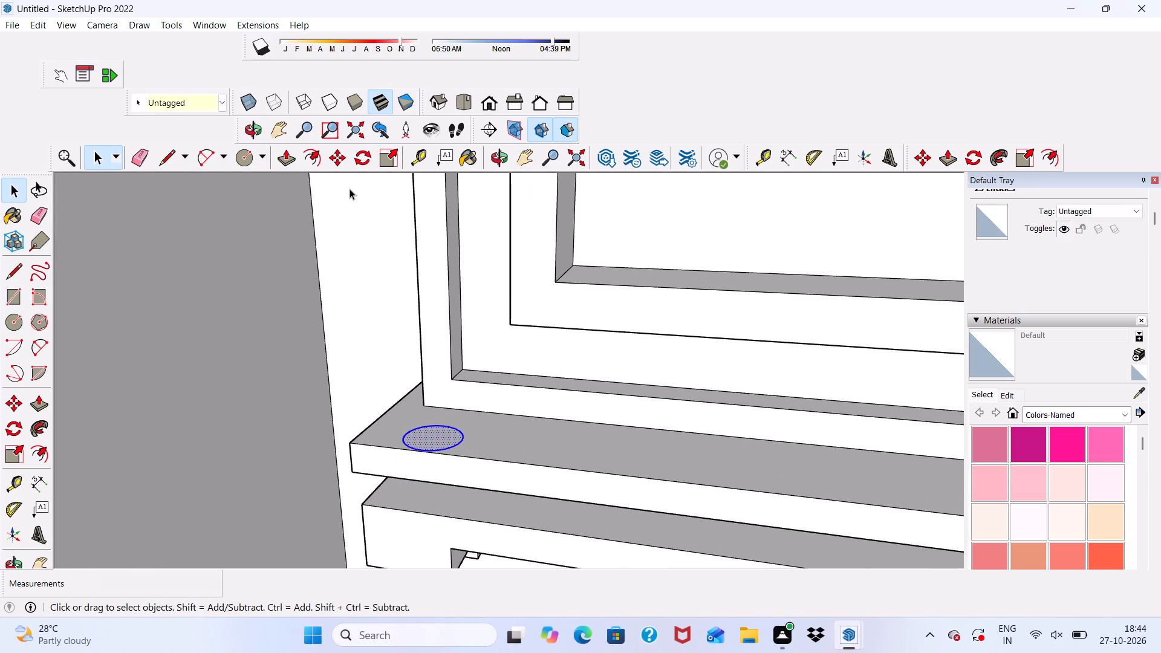
{"action": "left_click", "coordinate": [333, 154]}
{"action": "left_click", "coordinate": [436, 438]}
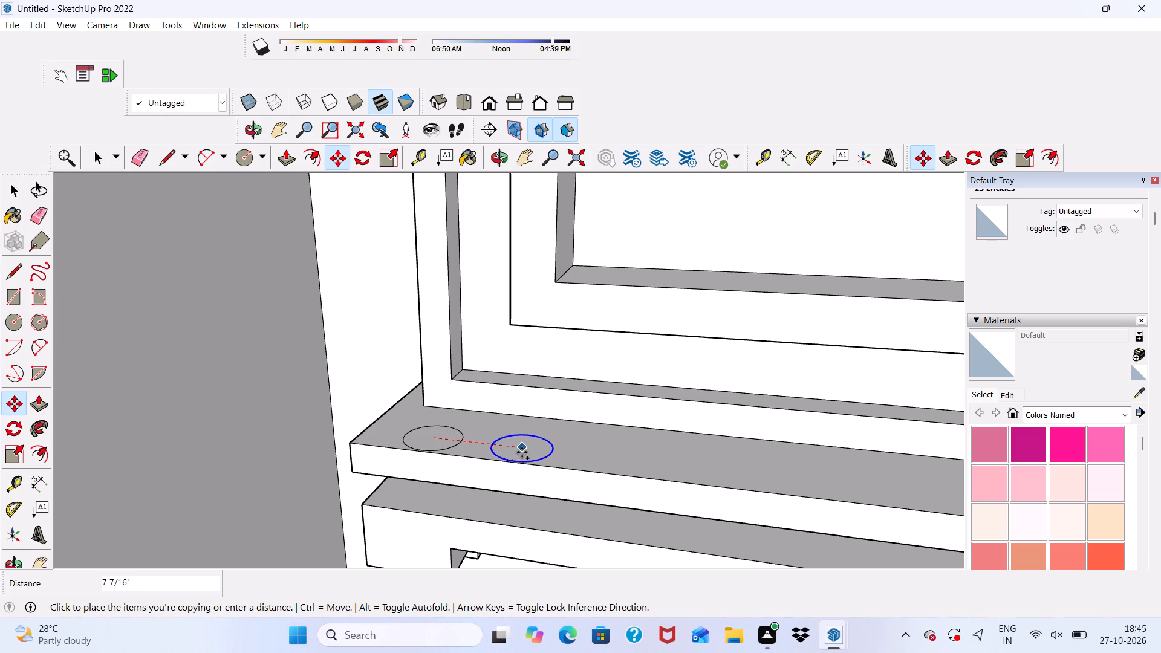
{"action": "left_click", "coordinate": [522, 452]}
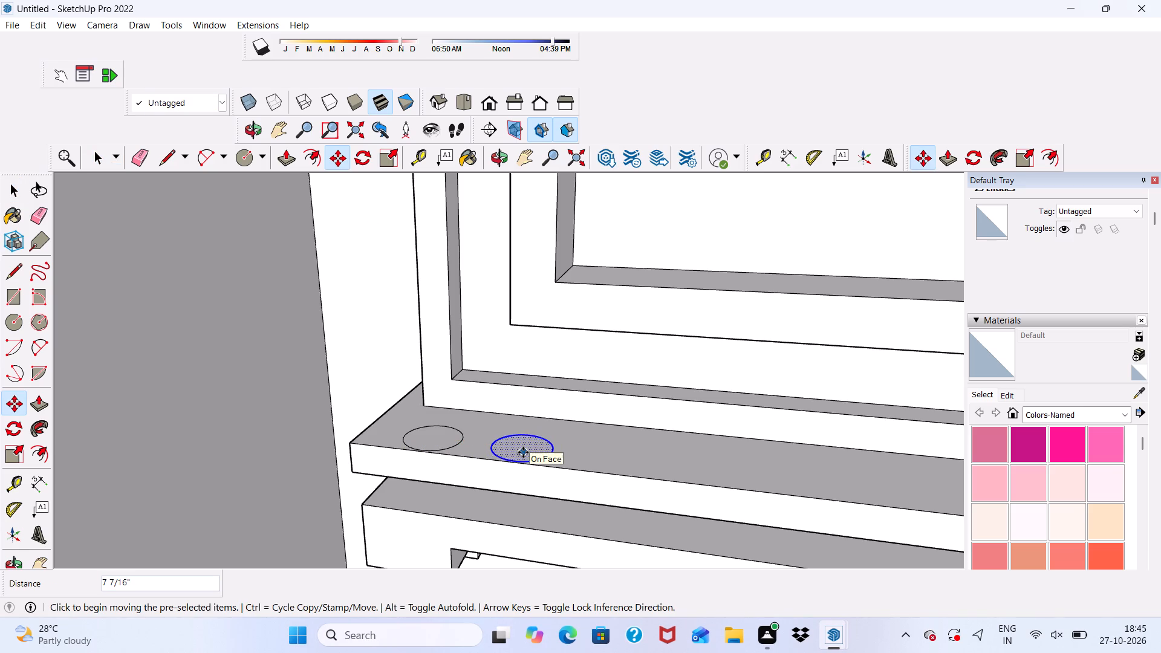
{"action": "key", "text": "shift+asterisk"}
{"action": "type", "text": "25"}
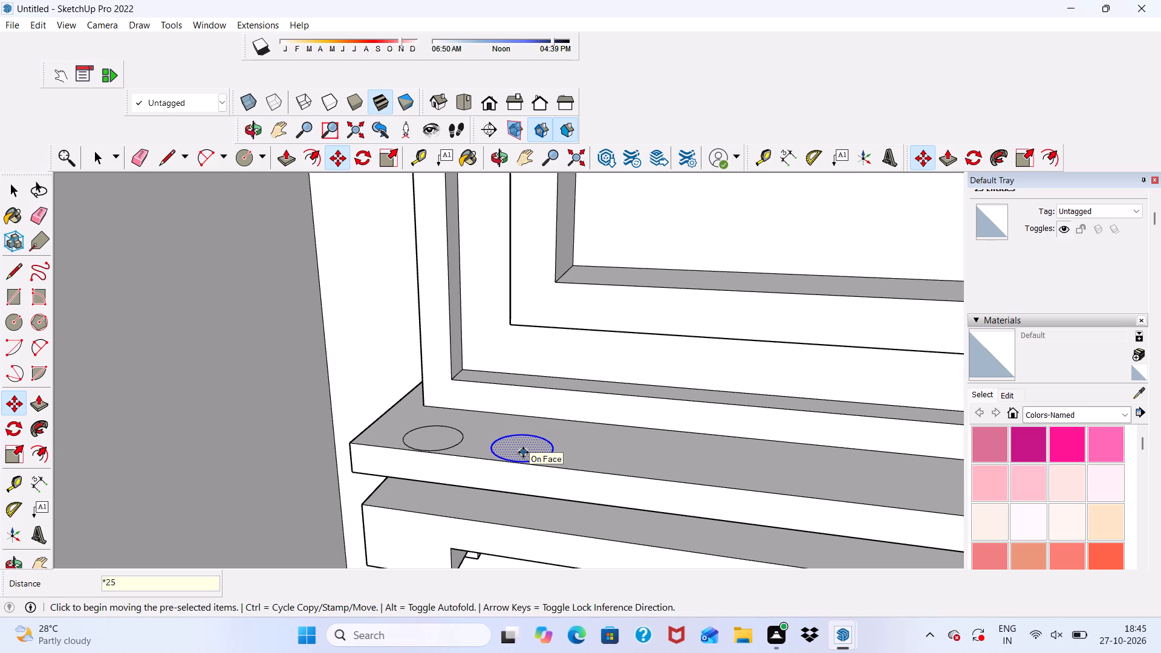
{"action": "key", "text": "Return"}
{"action": "scroll", "coordinate": [520, 452], "scroll_direction": "down", "scroll_amount": 20}
{"action": "scroll", "coordinate": [520, 452], "scroll_direction": "down", "scroll_amount": 1}
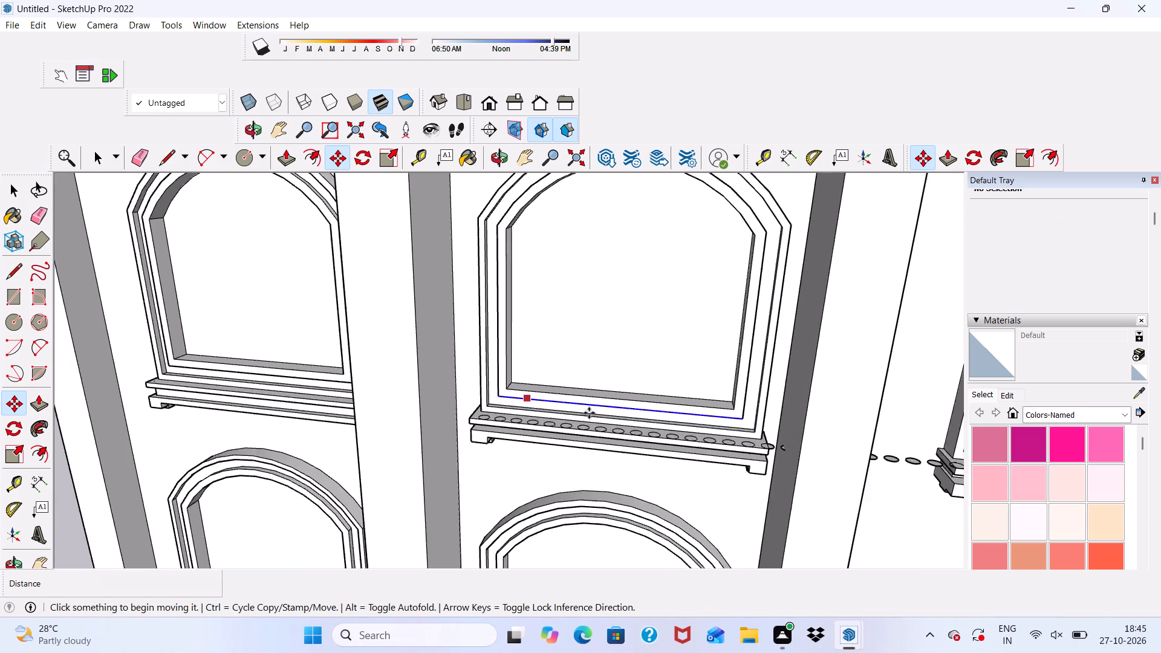
Erase the surplus array circles overhanging the right end of the central sill and cutting into the adjacent pier face.
{"action": "scroll", "coordinate": [831, 469], "scroll_direction": "up", "scroll_amount": 9}
{"action": "scroll", "coordinate": [714, 352], "scroll_direction": "up", "scroll_amount": 5}
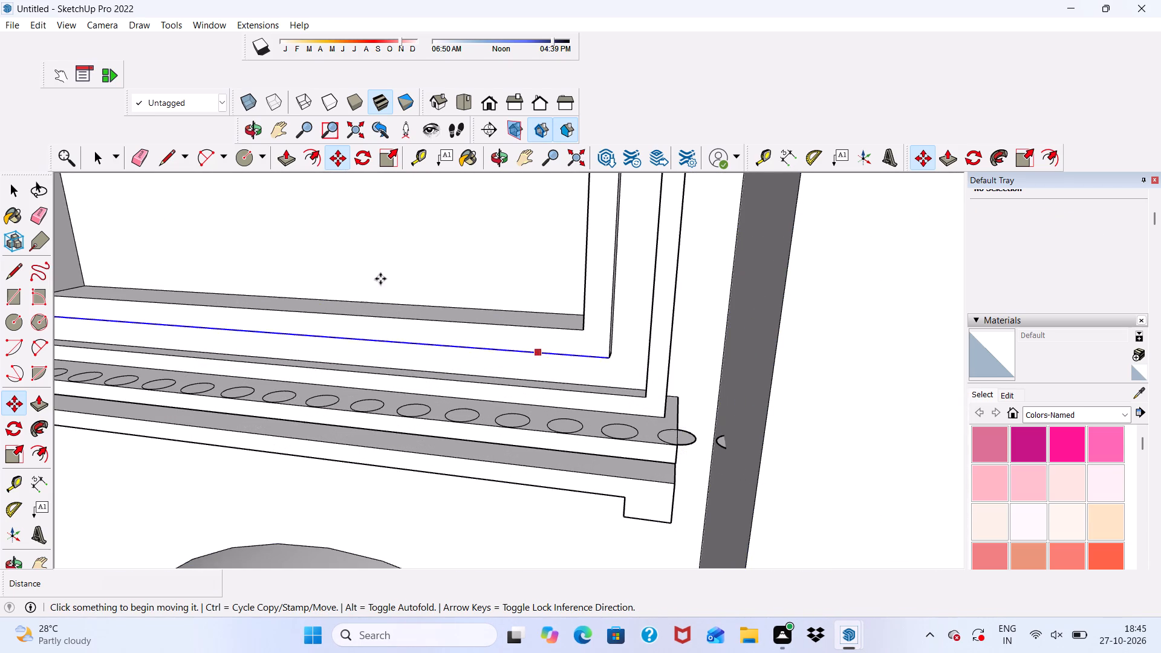
{"action": "left_click", "coordinate": [137, 154]}
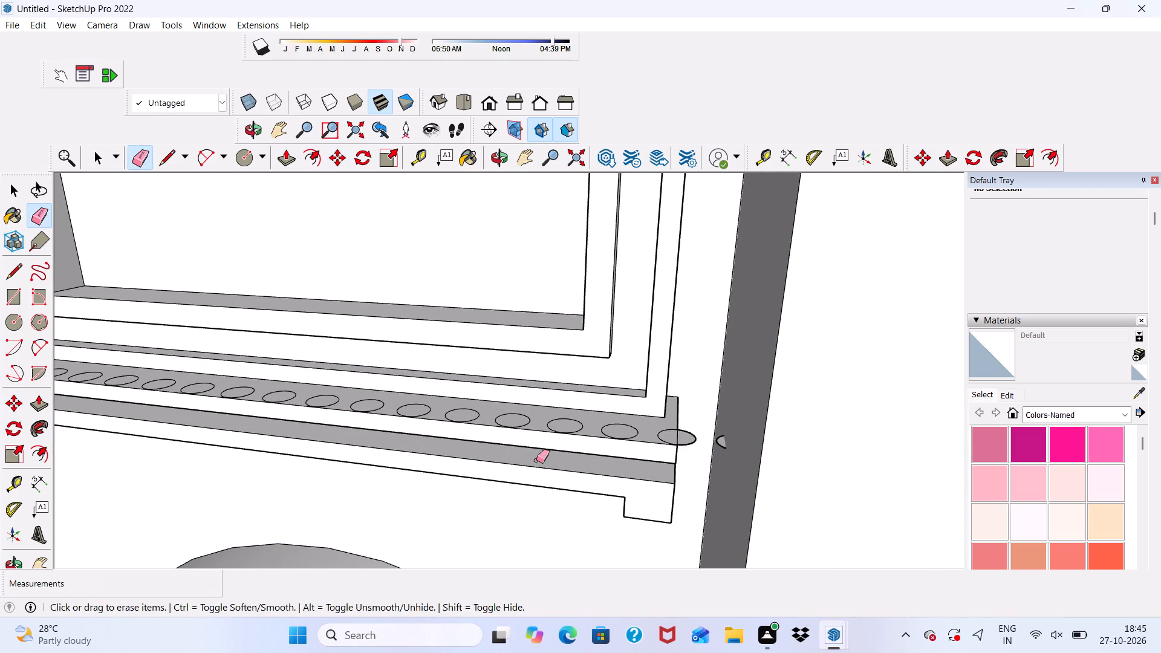
{"action": "scroll", "coordinate": [618, 456], "scroll_direction": "up", "scroll_amount": 7}
{"action": "left_click", "coordinate": [721, 443]}
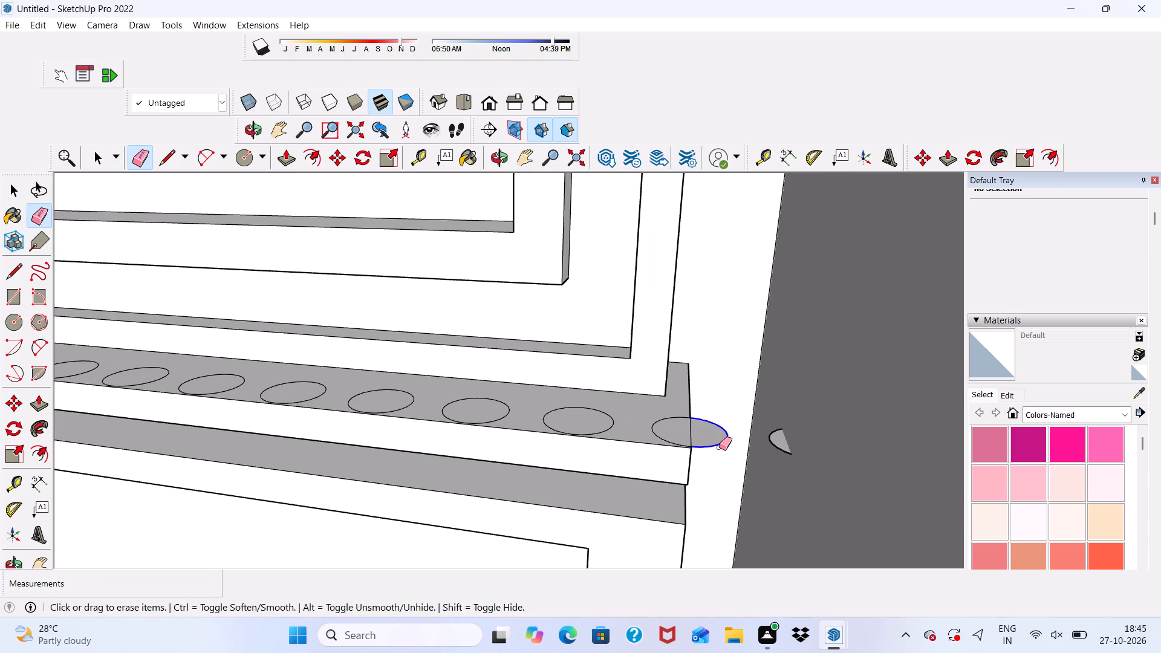
{"action": "scroll", "coordinate": [673, 424], "scroll_direction": "up", "scroll_amount": 1}
{"action": "left_click_drag", "start_coordinate": [672, 415], "coordinate": [658, 434]}
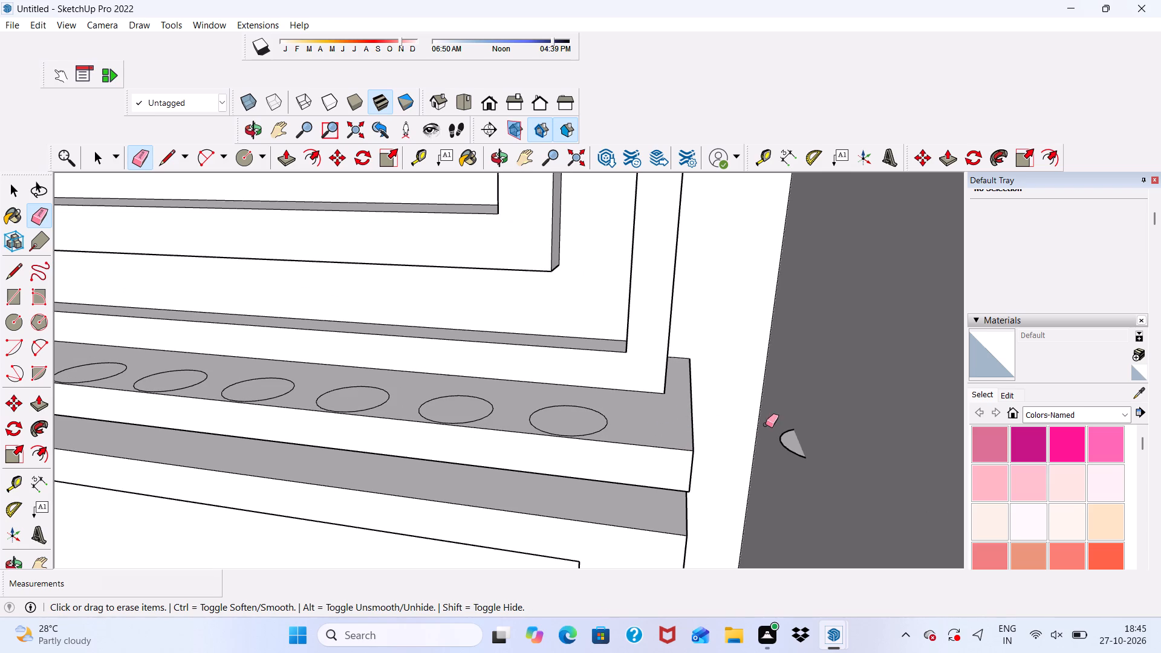
{"action": "left_click_drag", "start_coordinate": [783, 438], "coordinate": [789, 455]}
Erase the remaining surplus circles between the pier and the neighbouring window, including the one overlapping that window's sill corner.
{"action": "scroll", "coordinate": [499, 396], "scroll_direction": "down", "scroll_amount": 4}
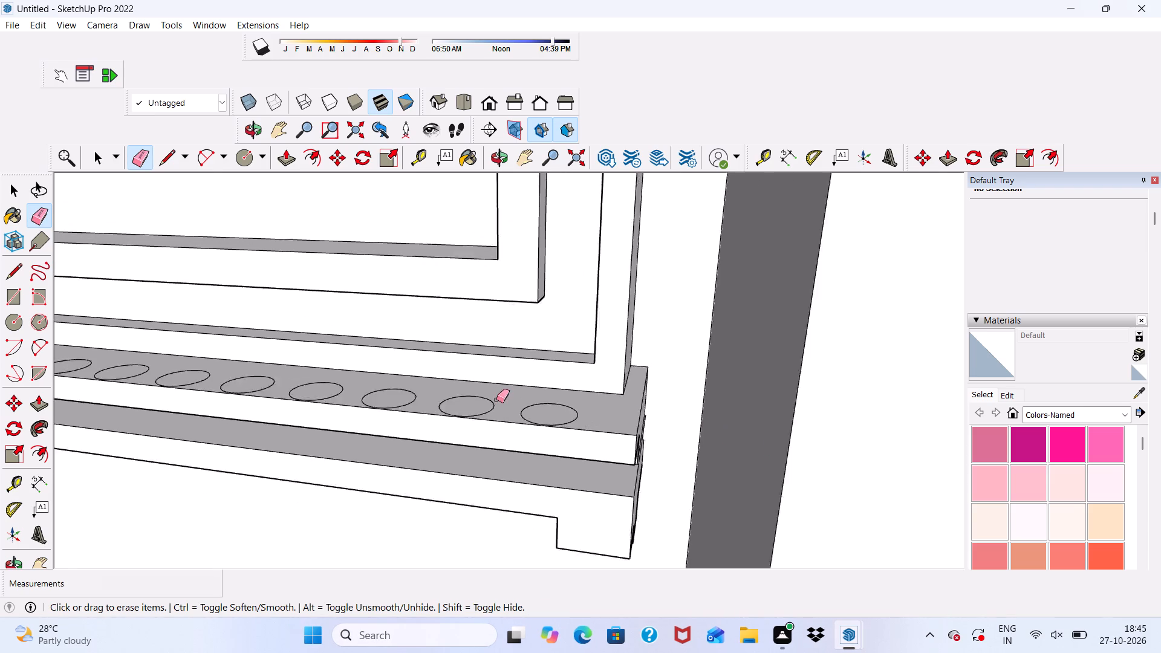
{"action": "scroll", "coordinate": [496, 400], "scroll_direction": "down", "scroll_amount": 13}
{"action": "middle_click_drag", "start_coordinate": [707, 430], "coordinate": [628, 445]}
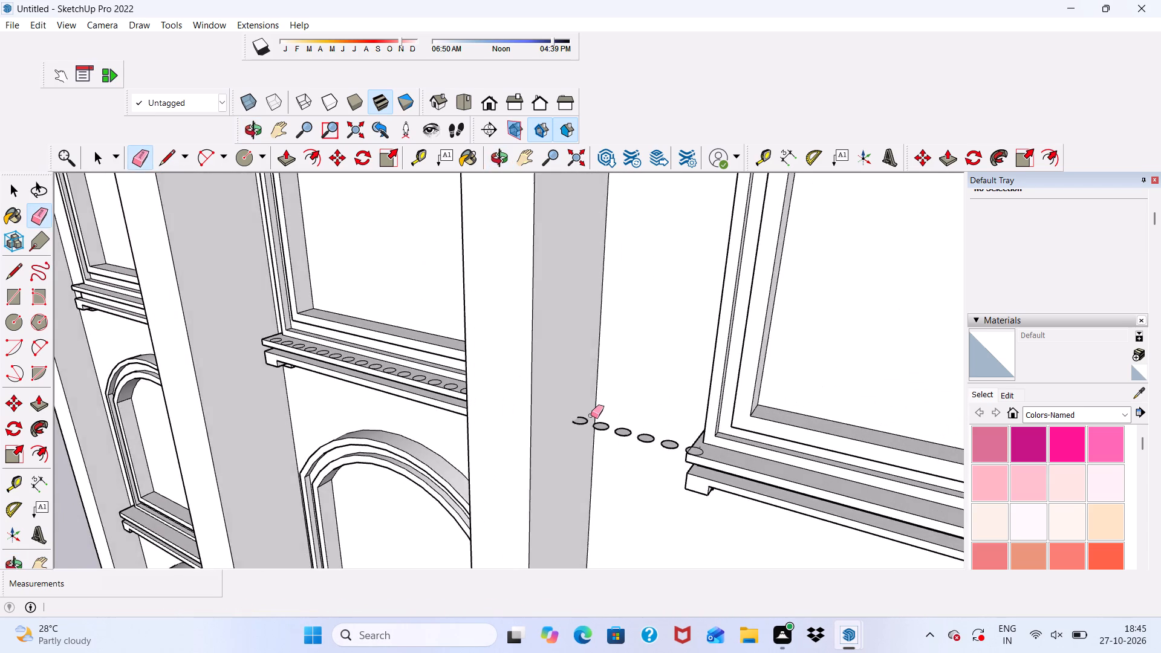
{"action": "scroll", "coordinate": [591, 415], "scroll_direction": "up", "scroll_amount": 9}
{"action": "left_click_drag", "start_coordinate": [567, 420], "coordinate": [554, 439]}
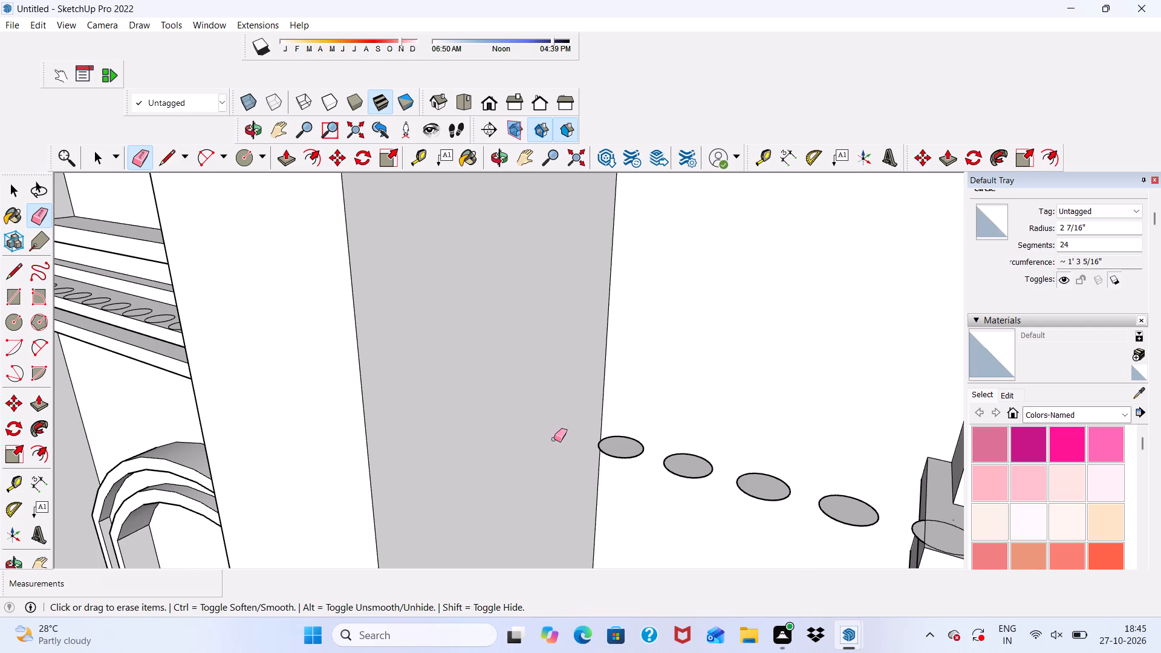
{"action": "left_click_drag", "start_coordinate": [625, 431], "coordinate": [620, 448]}
{"action": "left_click", "coordinate": [620, 448]}
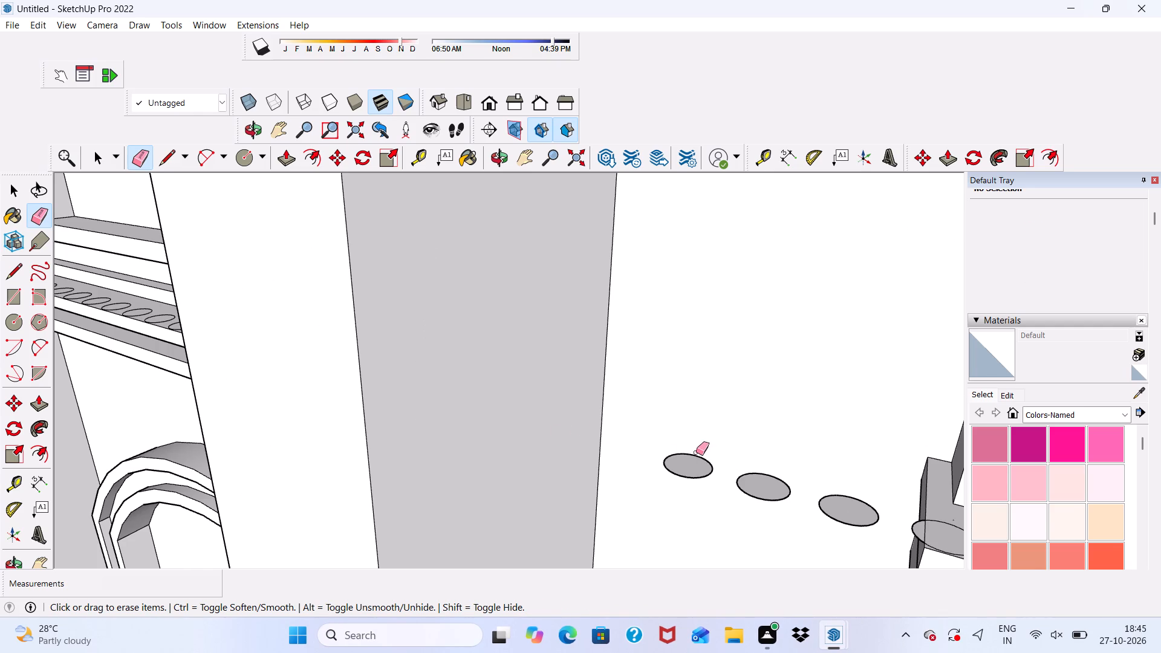
{"action": "left_click_drag", "start_coordinate": [696, 452], "coordinate": [686, 477]}
{"action": "left_click_drag", "start_coordinate": [769, 468], "coordinate": [768, 485]}
{"action": "left_click_drag", "start_coordinate": [840, 493], "coordinate": [841, 512]}
{"action": "scroll", "coordinate": [712, 475], "scroll_direction": "down", "scroll_amount": 7}
{"action": "scroll", "coordinate": [814, 528], "scroll_direction": "up", "scroll_amount": 9}
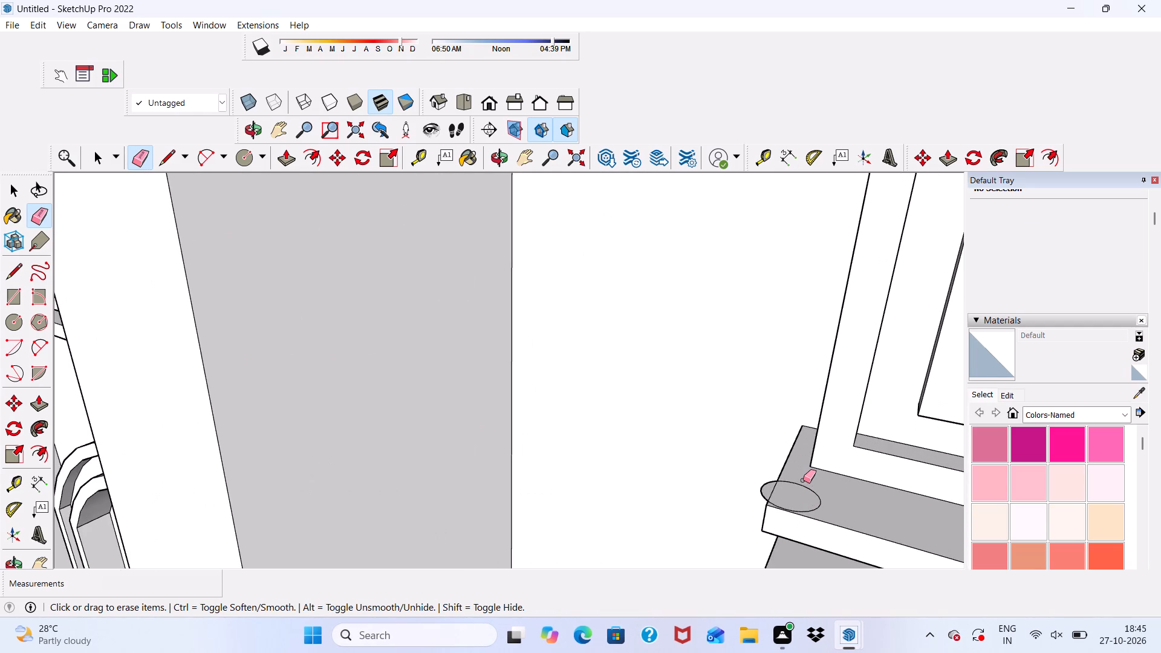
{"action": "left_click_drag", "start_coordinate": [803, 480], "coordinate": [799, 496]}
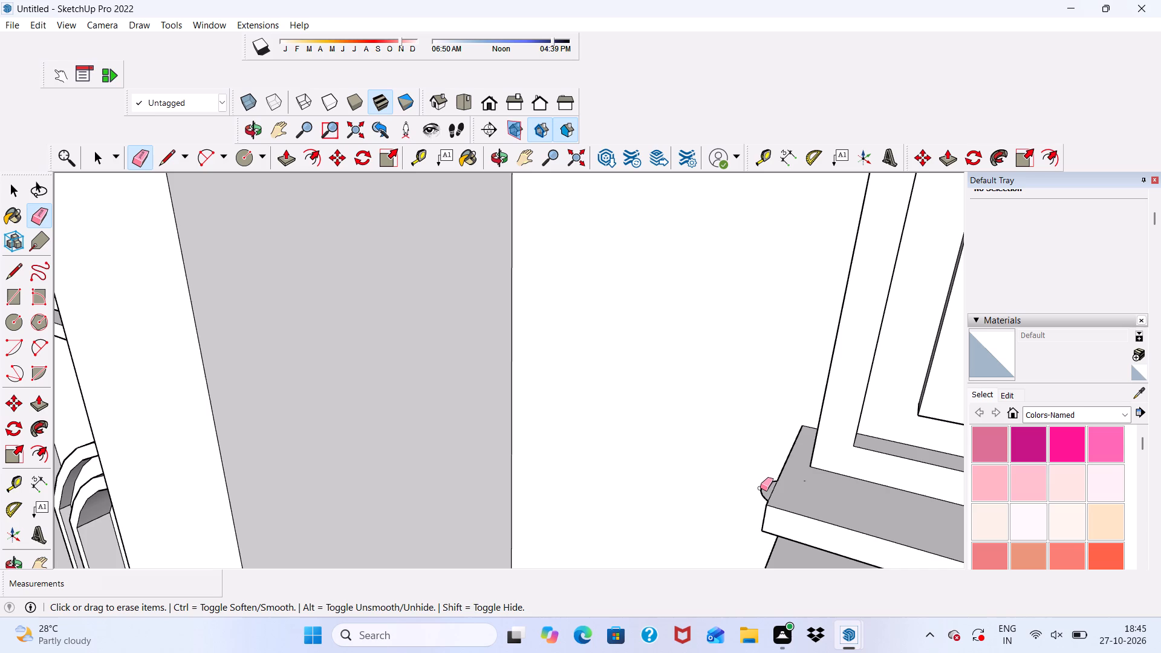
{"action": "left_click", "coordinate": [761, 491]}
{"action": "scroll", "coordinate": [762, 452], "scroll_direction": "down", "scroll_amount": 11}
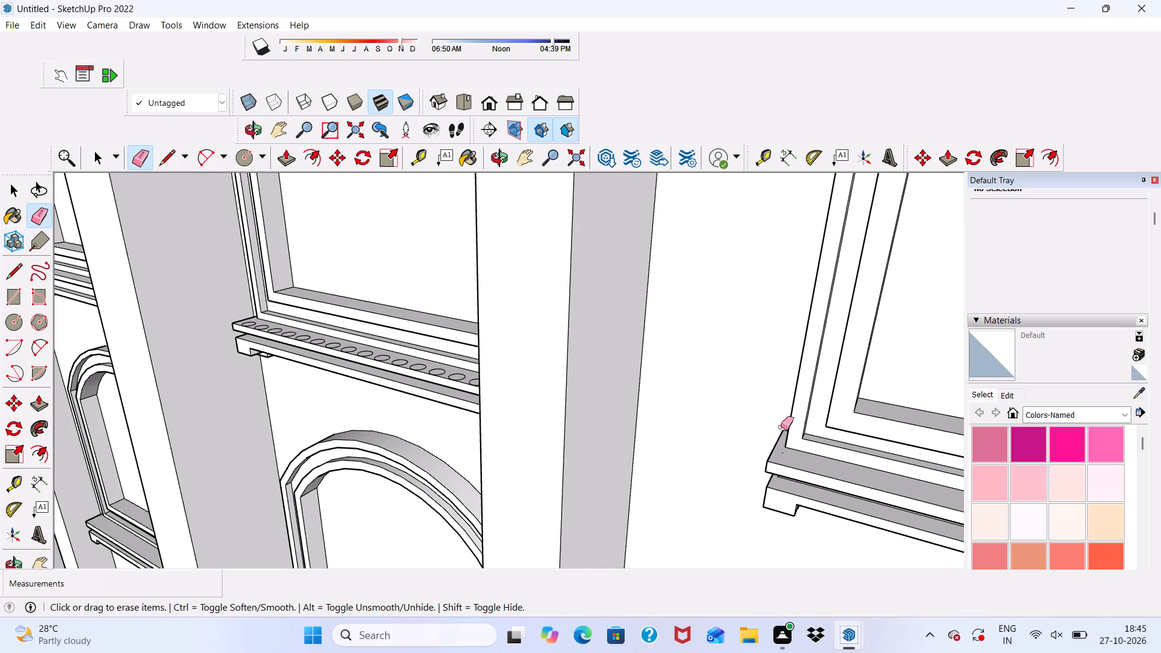
Copy the last circle on the central sill about 5 3/16" back to the sill's rear right corner.
{"action": "scroll", "coordinate": [468, 418], "scroll_direction": "up", "scroll_amount": 2}
{"action": "key", "text": "space"}
{"action": "middle_click_drag", "start_coordinate": [449, 390], "coordinate": [548, 434]}
{"action": "scroll", "coordinate": [651, 386], "scroll_direction": "up", "scroll_amount": 4}
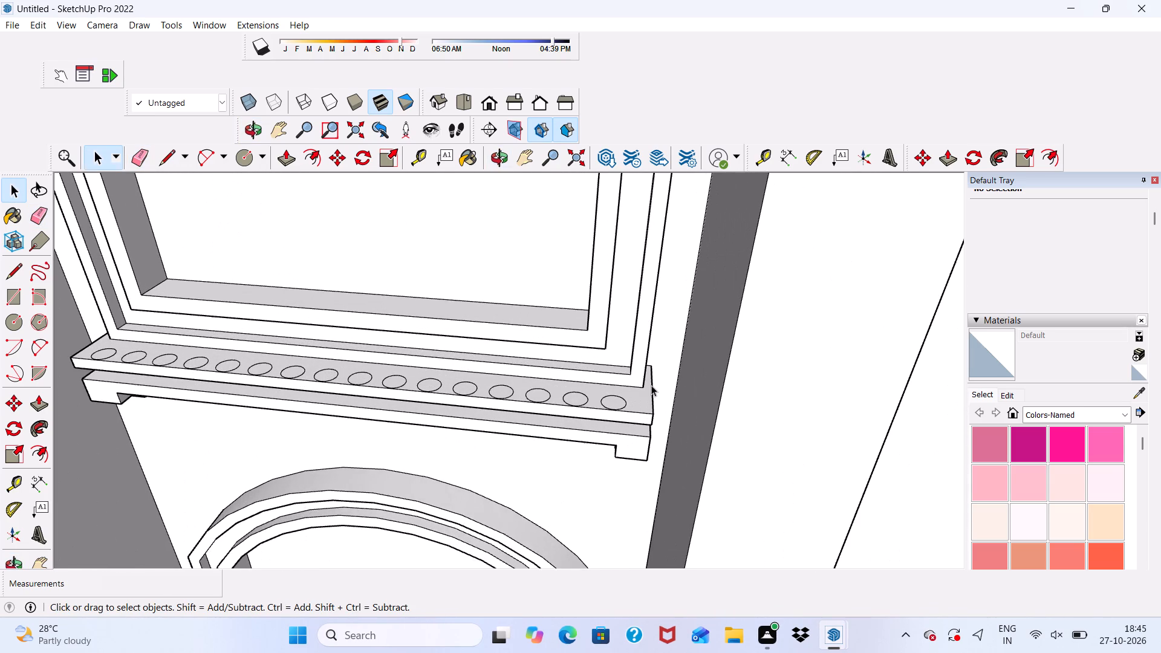
{"action": "scroll", "coordinate": [614, 394], "scroll_direction": "up", "scroll_amount": 4}
{"action": "double_click", "coordinate": [607, 404]}
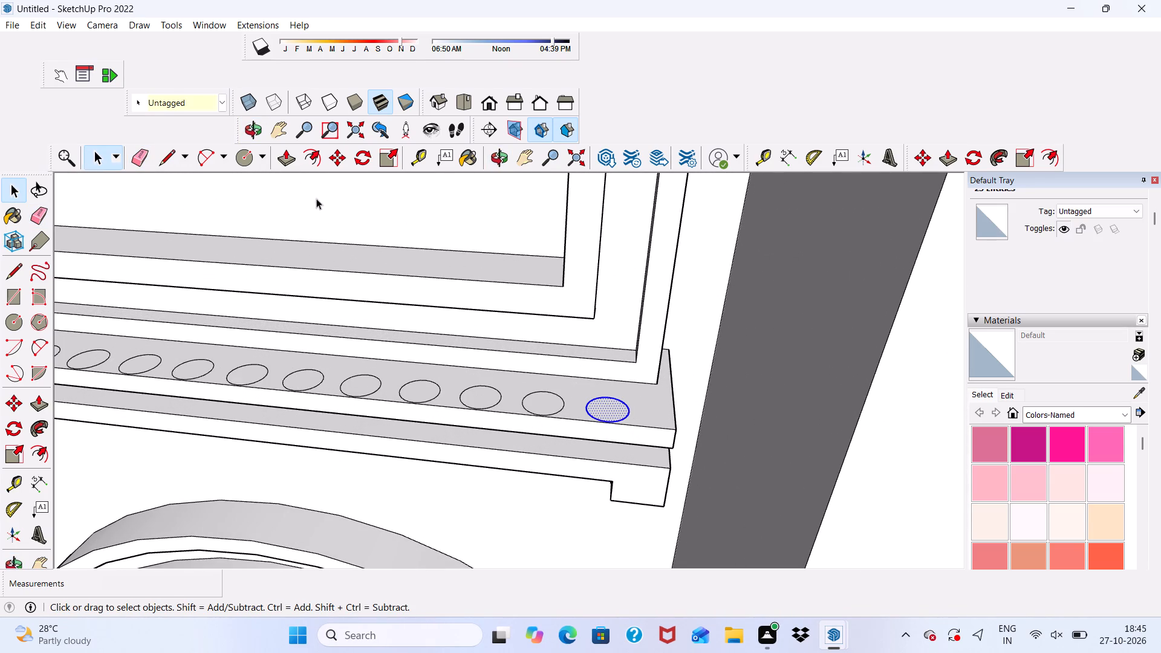
{"action": "left_click", "coordinate": [328, 151]}
{"action": "left_click", "coordinate": [608, 411]}
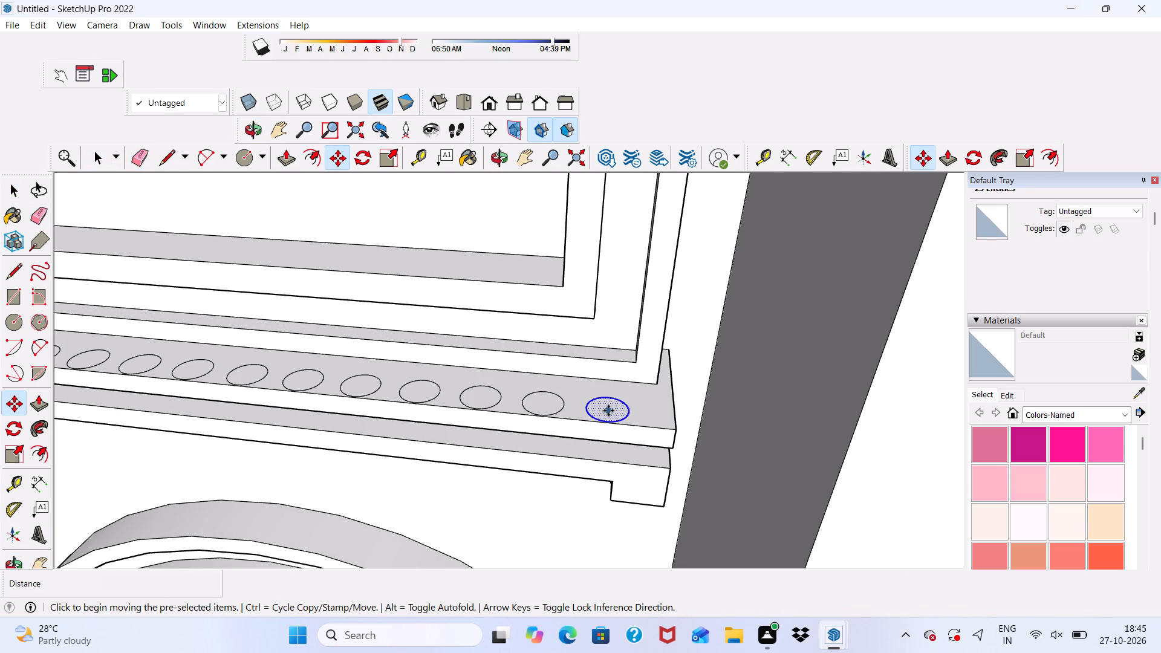
{"action": "scroll", "coordinate": [648, 411], "scroll_direction": "up", "scroll_amount": 2}
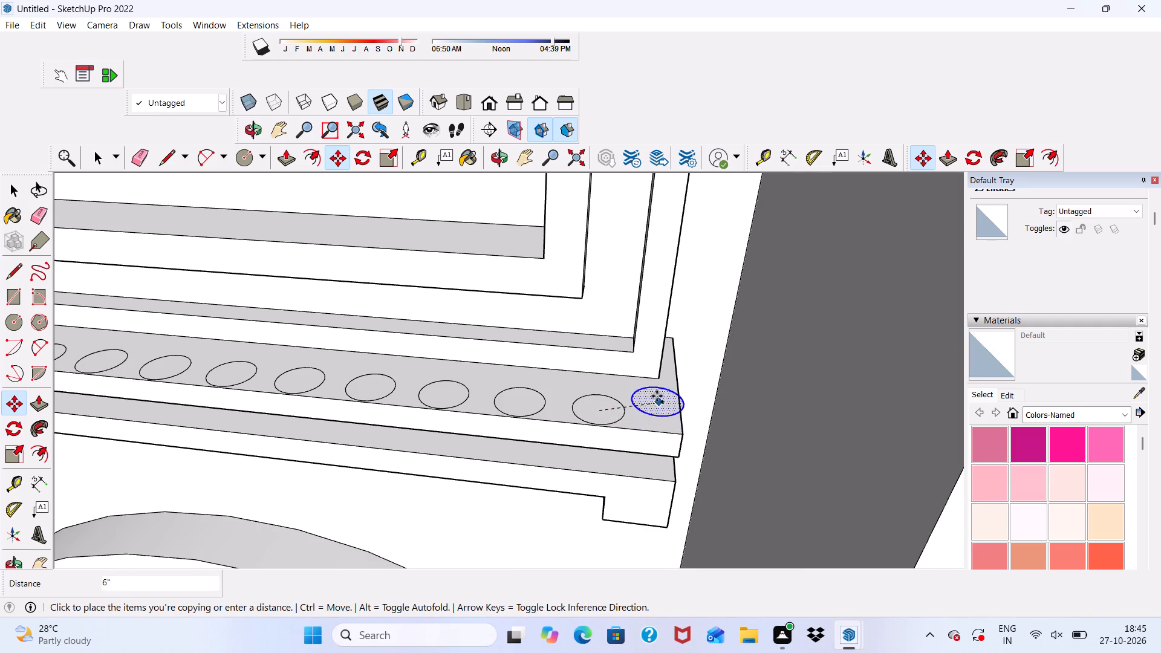
{"action": "scroll", "coordinate": [648, 391], "scroll_direction": "up", "scroll_amount": 10}
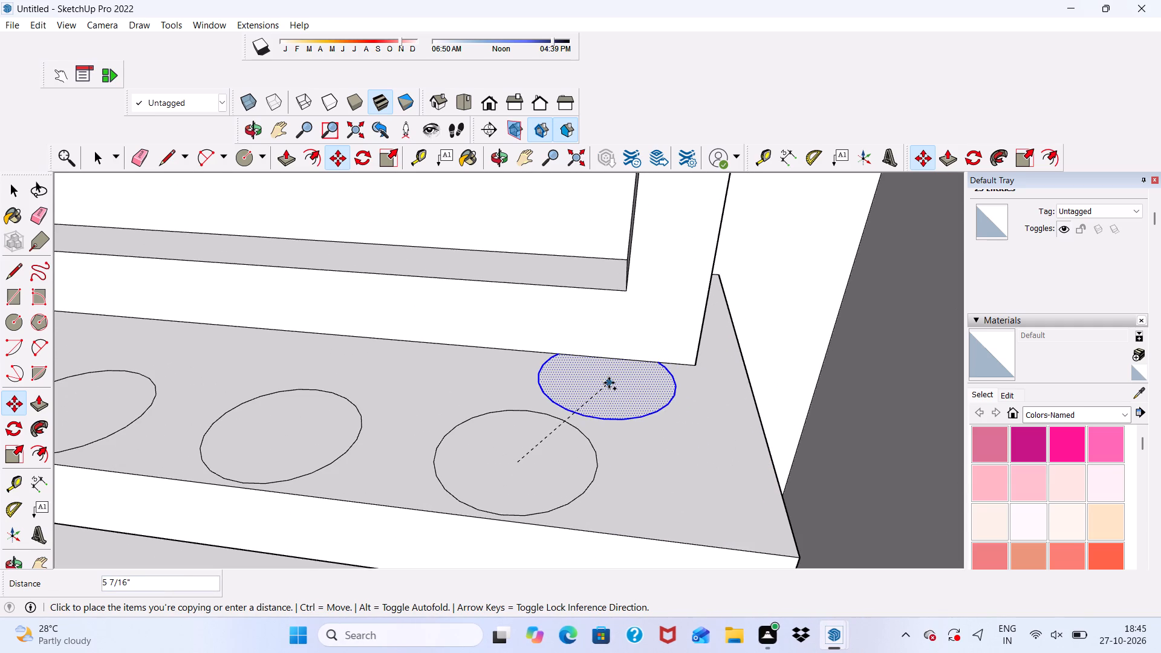
{"action": "left_click", "coordinate": [637, 401]}
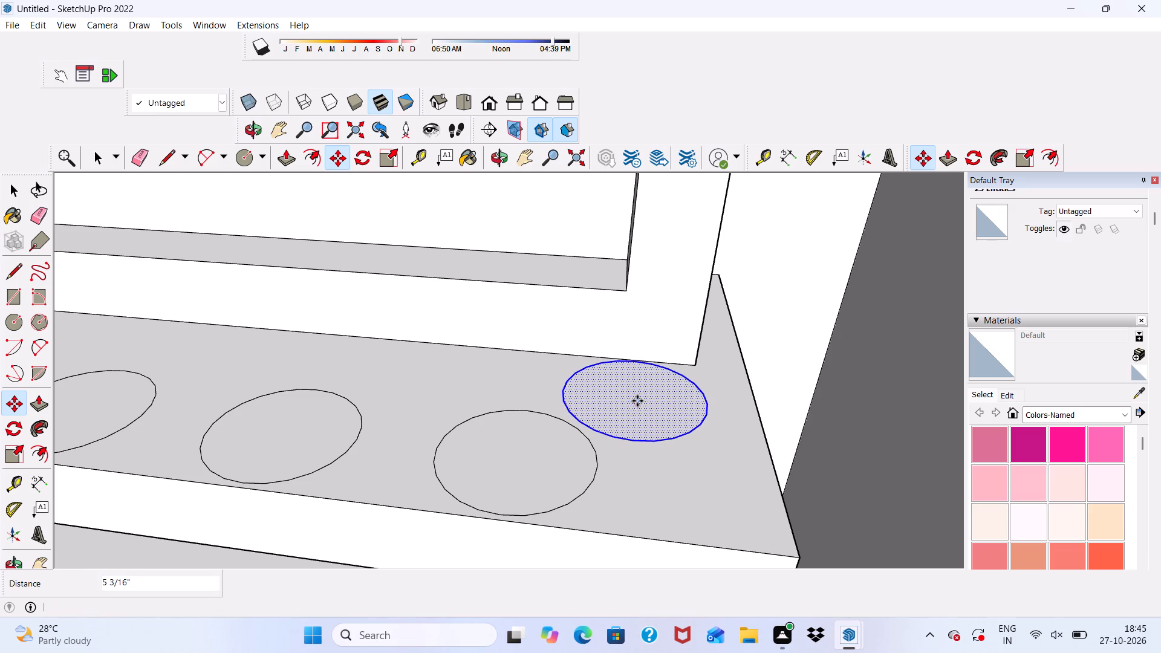
Copy the first circle on the central sill about 5 1/8" back to the sill's rear left corner.
{"action": "scroll", "coordinate": [649, 388], "scroll_direction": "down", "scroll_amount": 20}
{"action": "scroll", "coordinate": [649, 388], "scroll_direction": "down", "scroll_amount": 5}
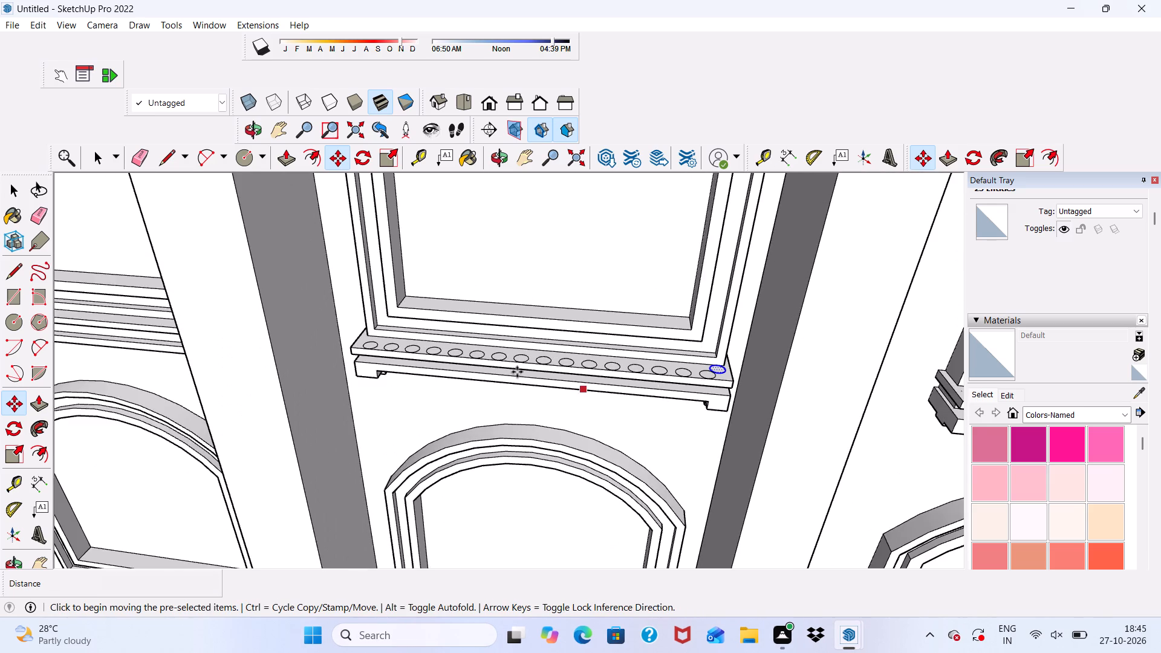
{"action": "scroll", "coordinate": [395, 334], "scroll_direction": "up", "scroll_amount": 12}
{"action": "key", "text": "space"}
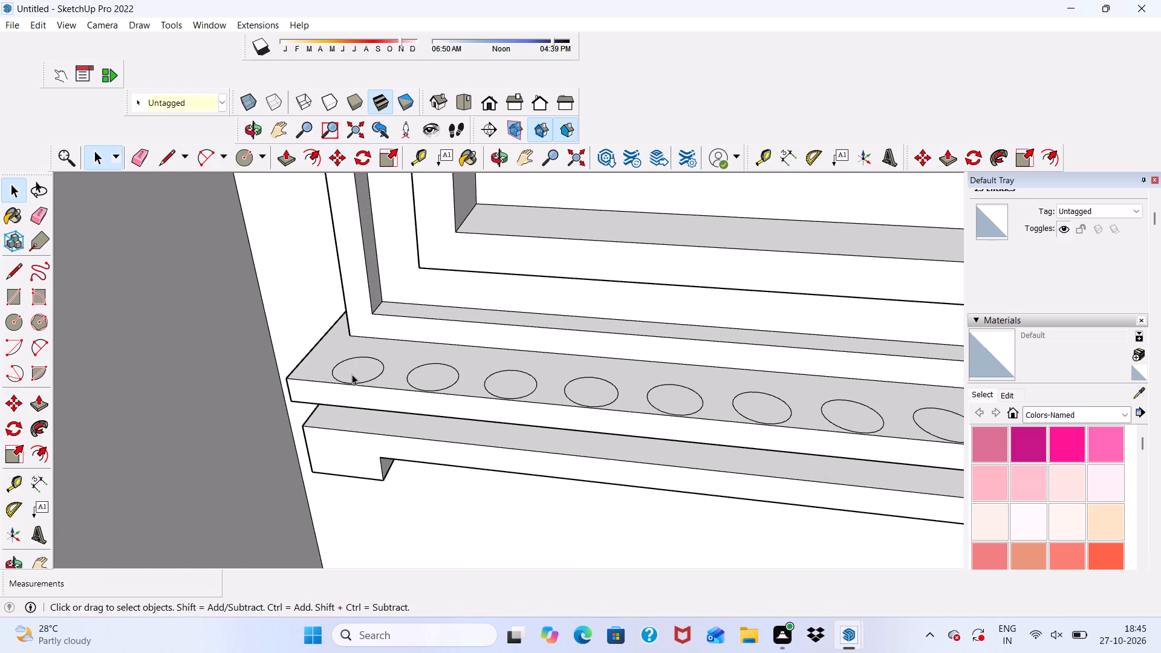
{"action": "double_click", "coordinate": [352, 374]}
{"action": "left_click", "coordinate": [336, 155]}
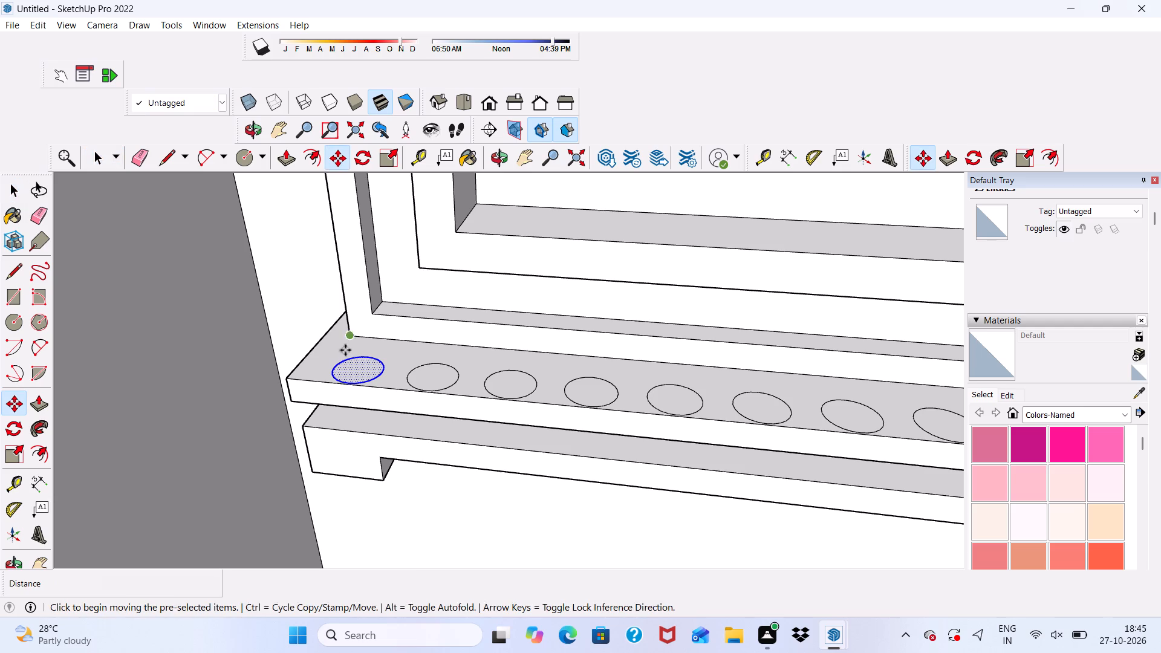
{"action": "left_click", "coordinate": [345, 369]}
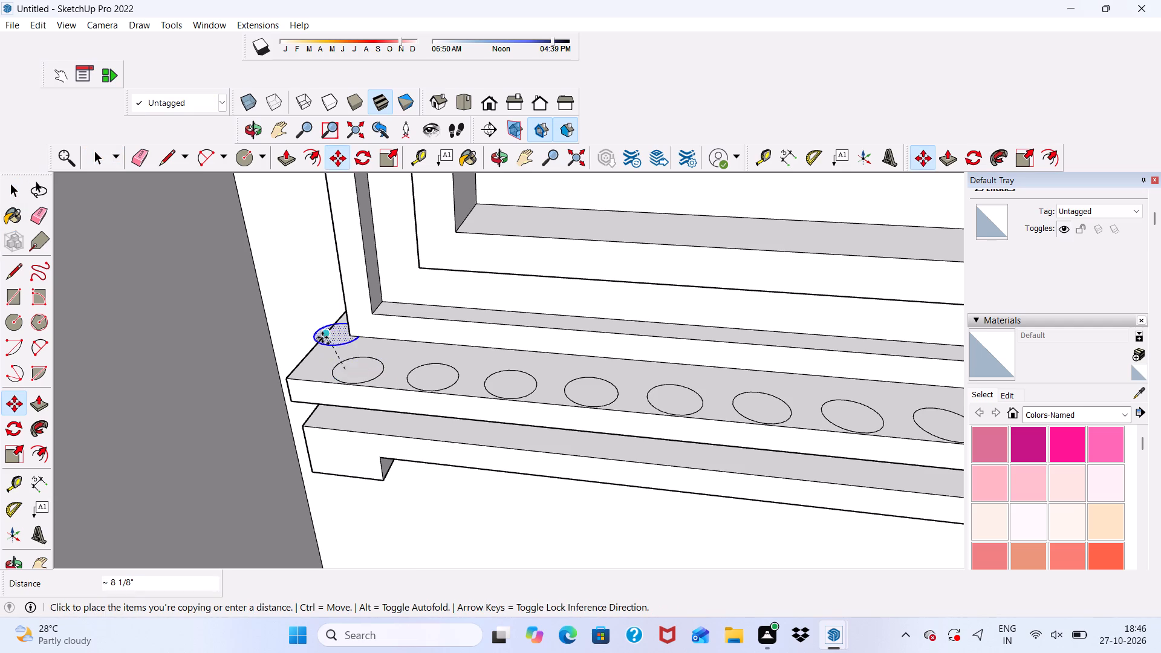
{"action": "scroll", "coordinate": [322, 337], "scroll_direction": "up", "scroll_amount": 3}
{"action": "scroll", "coordinate": [324, 342], "scroll_direction": "down", "scroll_amount": 1}
{"action": "scroll", "coordinate": [324, 364], "scroll_direction": "up", "scroll_amount": 3}
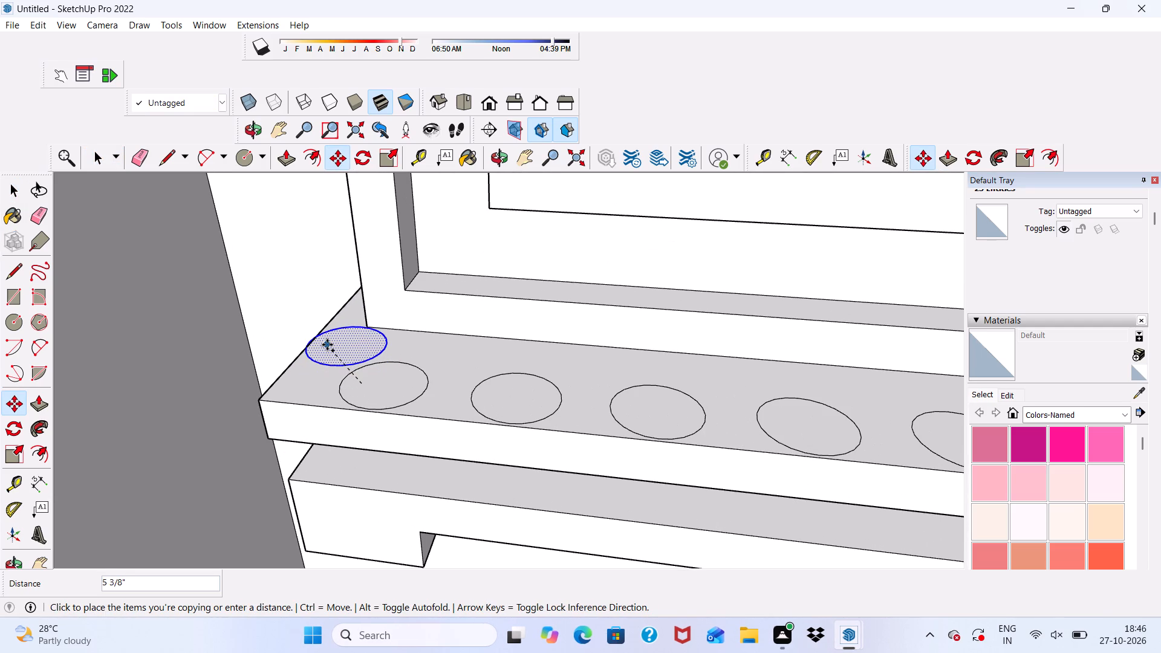
{"action": "left_click", "coordinate": [328, 346]}
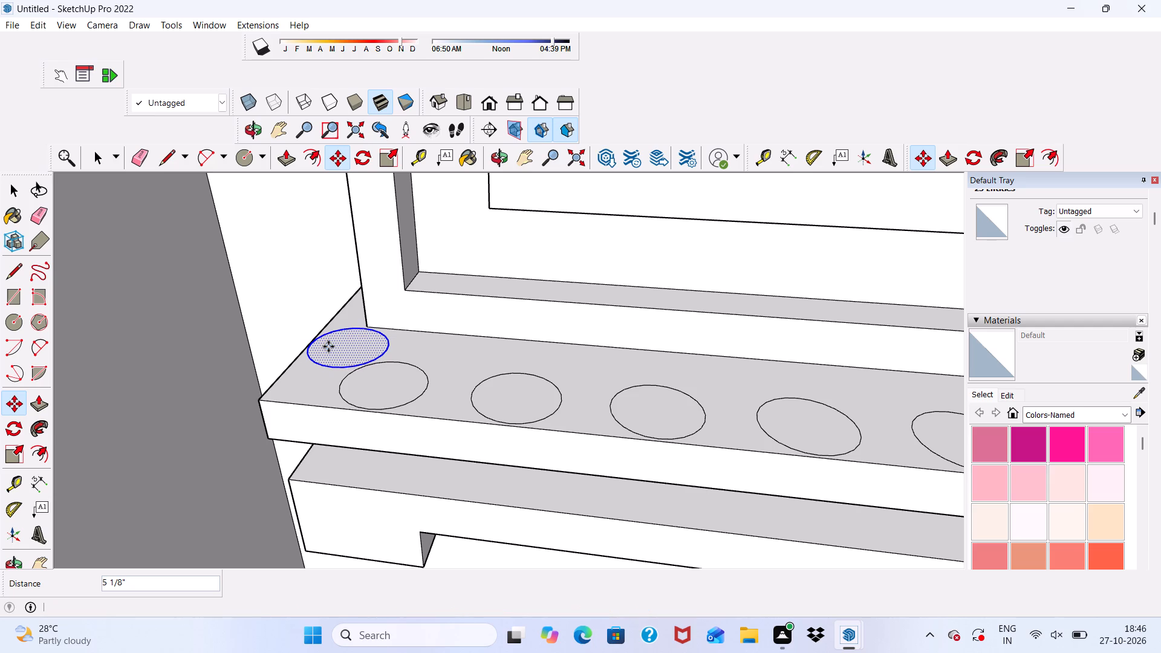
Extrude the rear left corner circle upward about 2' 4 1/4" into a cylindrical baluster.
{"action": "scroll", "coordinate": [328, 349], "scroll_direction": "down", "scroll_amount": 4}
{"action": "key", "text": "space"}
{"action": "scroll", "coordinate": [366, 378], "scroll_direction": "down", "scroll_amount": 10}
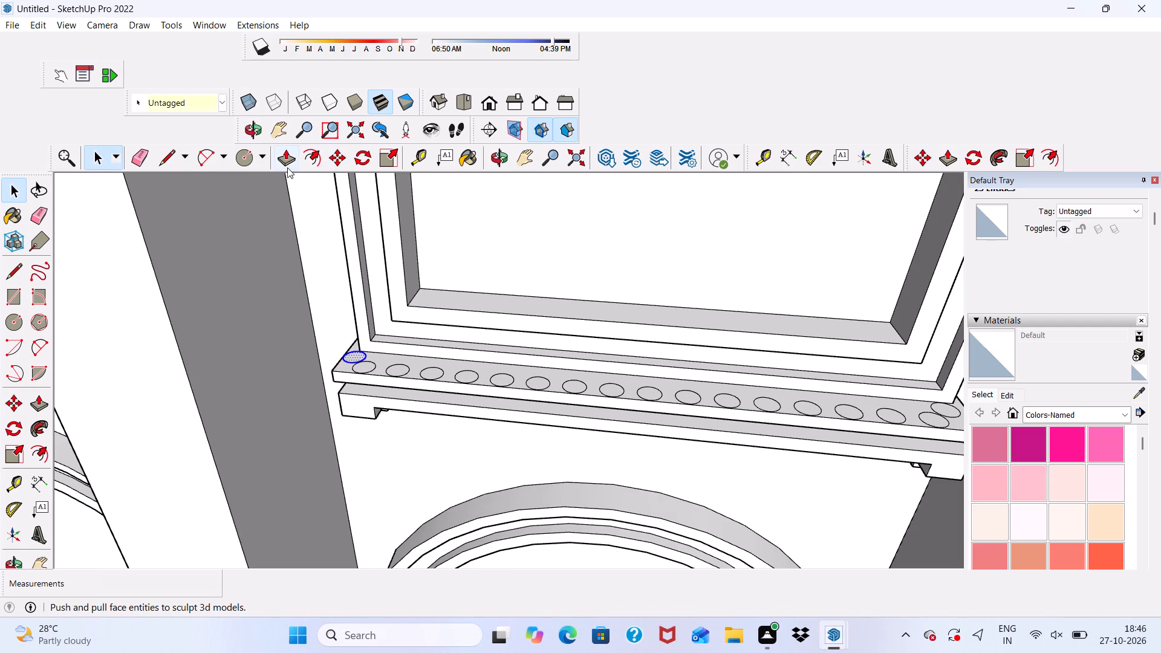
{"action": "left_click", "coordinate": [287, 161]}
{"action": "scroll", "coordinate": [344, 337], "scroll_direction": "up", "scroll_amount": 7}
{"action": "left_click", "coordinate": [353, 361]}
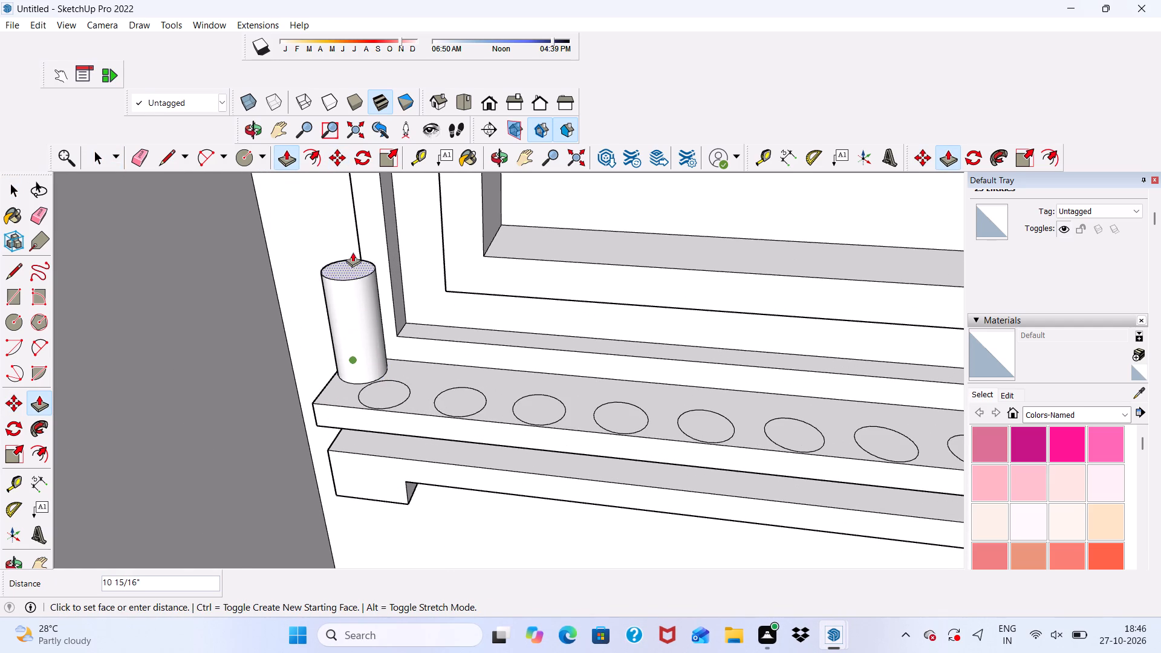
{"action": "scroll", "coordinate": [353, 252], "scroll_direction": "down", "scroll_amount": 15}
{"action": "scroll", "coordinate": [362, 205], "scroll_direction": "up", "scroll_amount": 1}
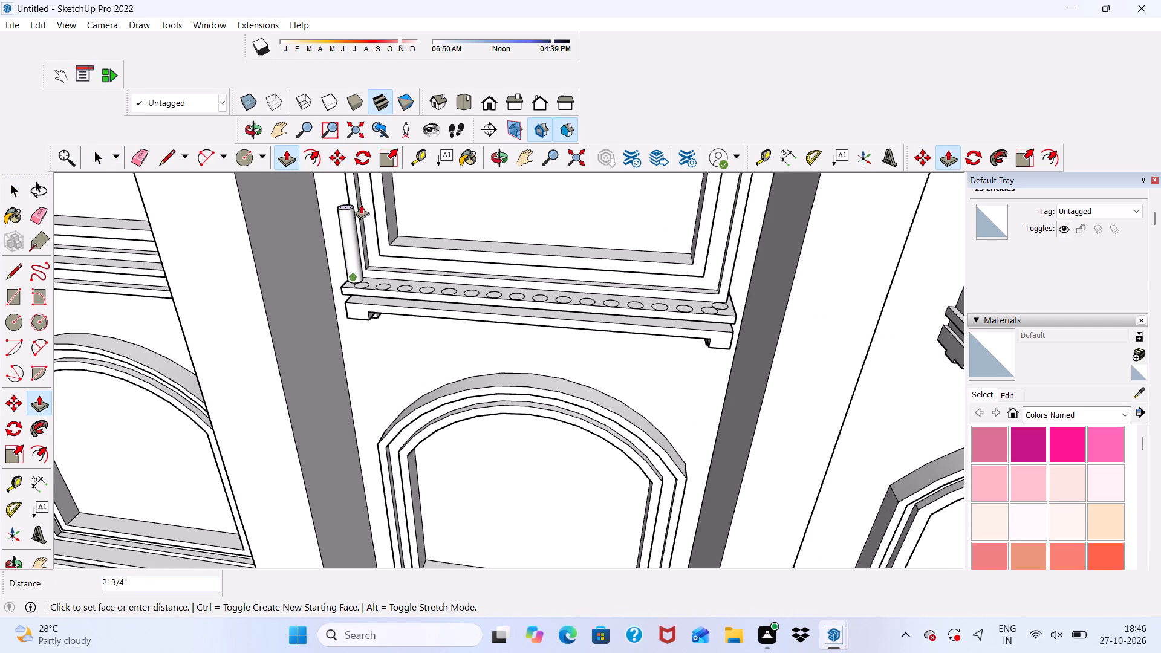
{"action": "scroll", "coordinate": [361, 204], "scroll_direction": "up", "scroll_amount": 1}
{"action": "left_click", "coordinate": [359, 192]}
Extrude the first circle of the front row about 2' 4 1/4" to match the top of the rear left baluster.
{"action": "scroll", "coordinate": [359, 235], "scroll_direction": "down", "scroll_amount": 2}
{"action": "middle_click_drag", "start_coordinate": [365, 293], "coordinate": [395, 206]}
{"action": "scroll", "coordinate": [396, 210], "scroll_direction": "up", "scroll_amount": 8}
{"action": "middle_click_drag", "start_coordinate": [361, 293], "coordinate": [374, 406]}
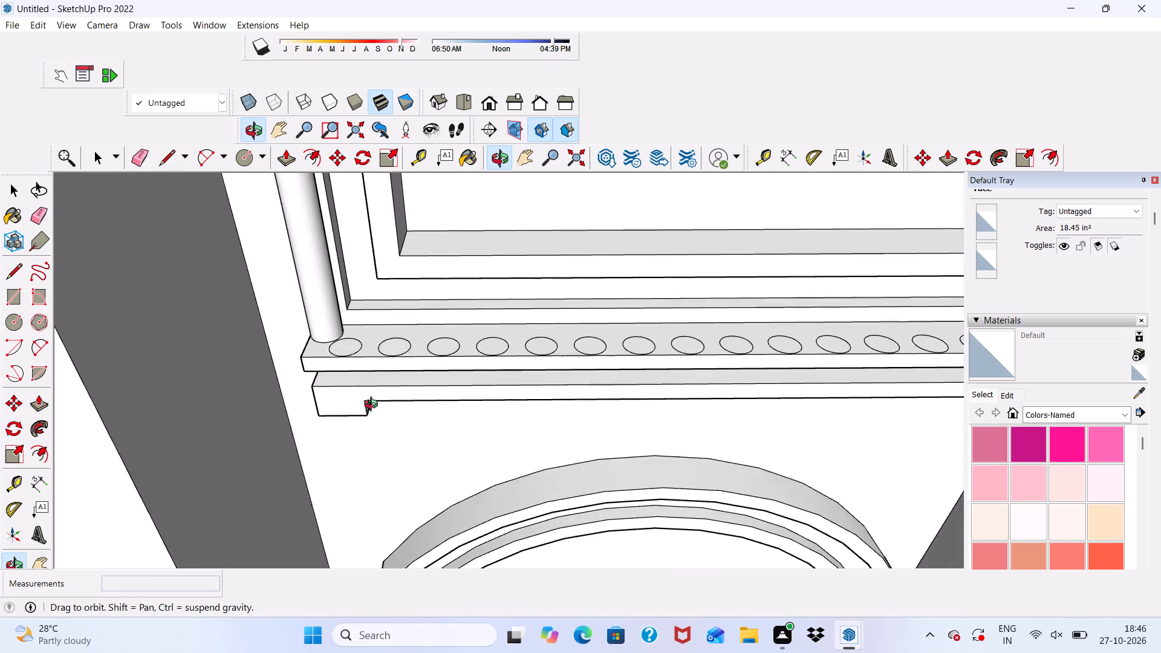
{"action": "middle_click_drag", "start_coordinate": [374, 406], "coordinate": [359, 444]}
{"action": "scroll", "coordinate": [346, 355], "scroll_direction": "up", "scroll_amount": 6}
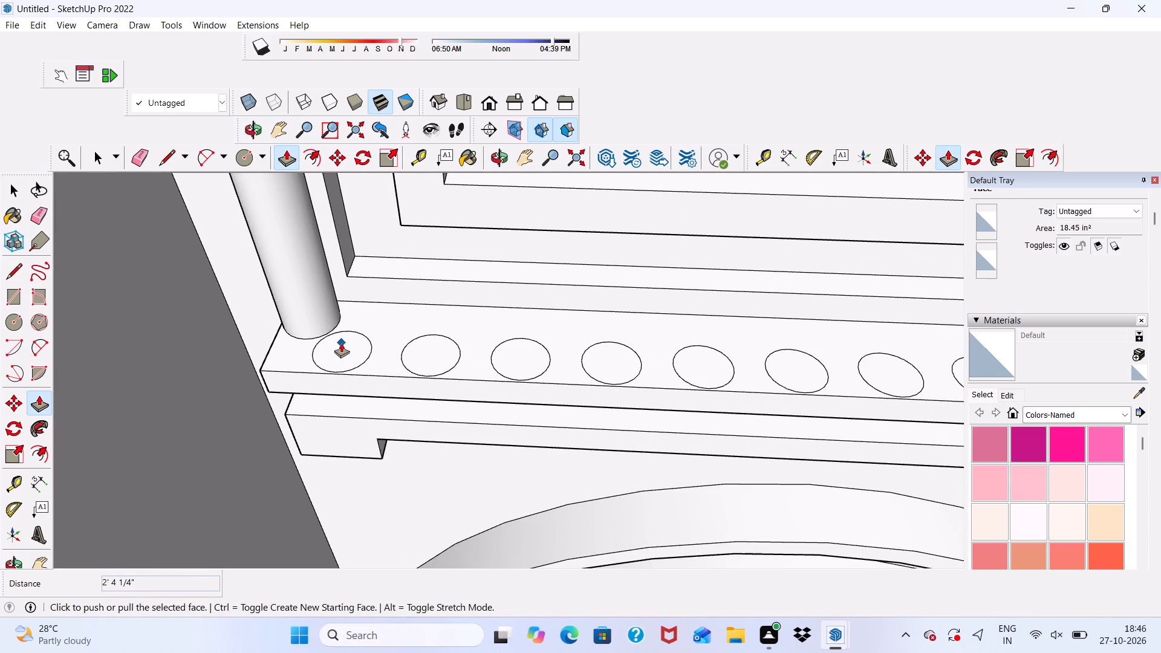
{"action": "left_click", "coordinate": [339, 349]}
{"action": "scroll", "coordinate": [339, 348], "scroll_direction": "down", "scroll_amount": 4}
{"action": "key", "text": "space"}
{"action": "scroll", "coordinate": [339, 340], "scroll_direction": "up", "scroll_amount": 2}
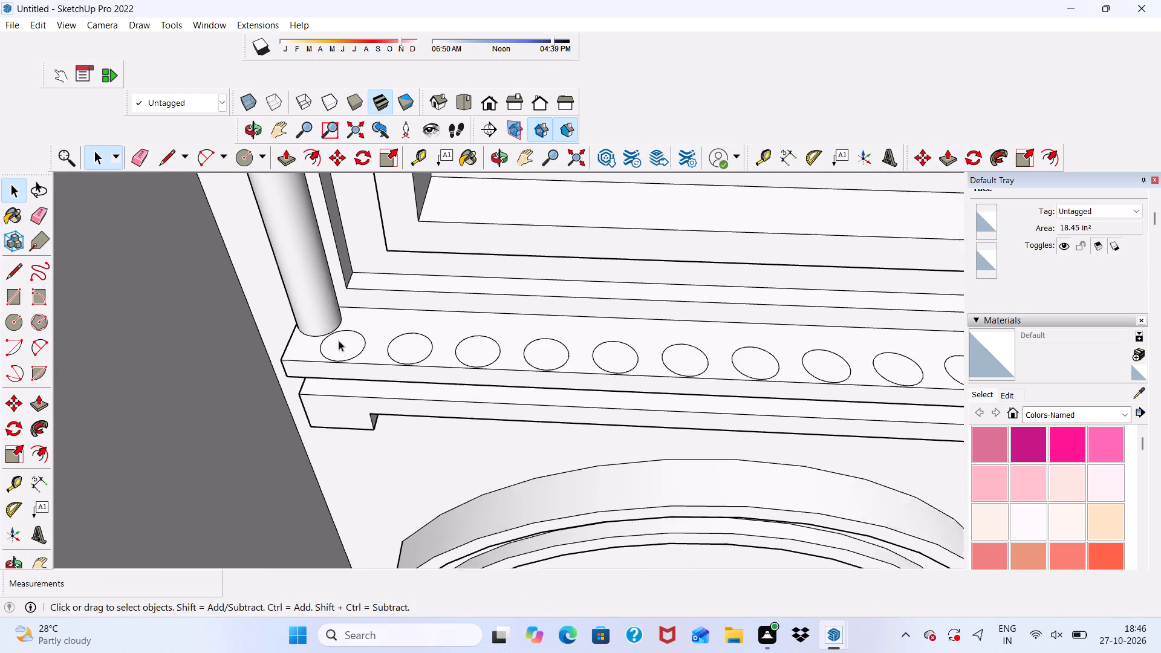
{"action": "left_click", "coordinate": [339, 340]}
{"action": "left_click", "coordinate": [284, 155]}
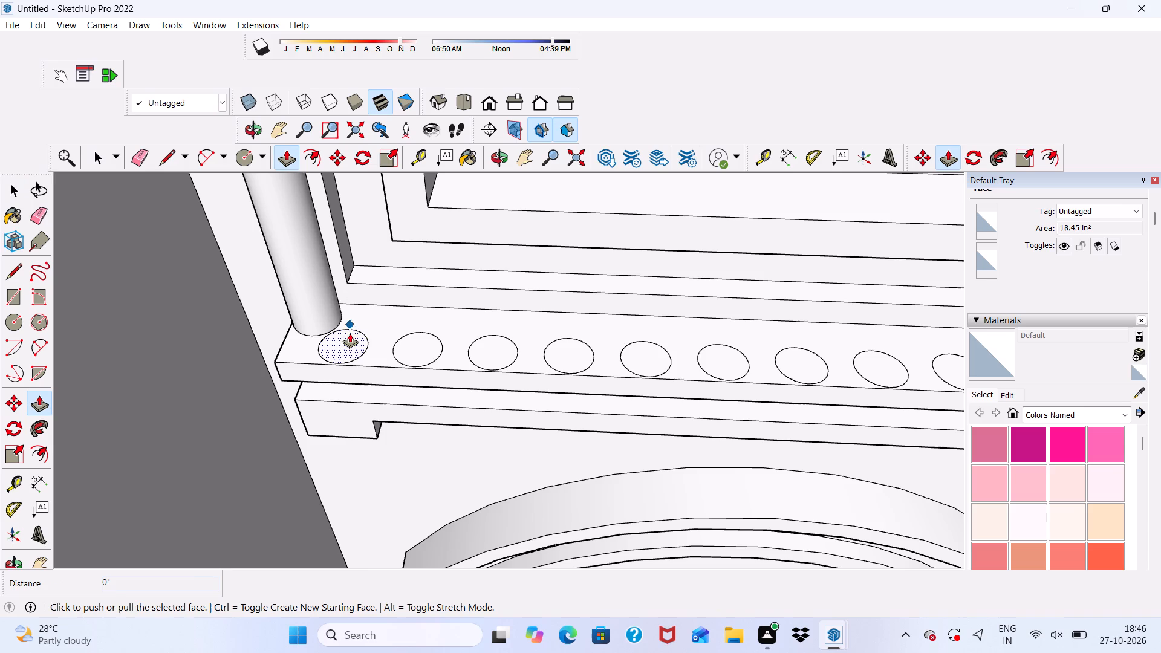
{"action": "left_click", "coordinate": [350, 342]}
{"action": "scroll", "coordinate": [350, 284], "scroll_direction": "down", "scroll_amount": 11}
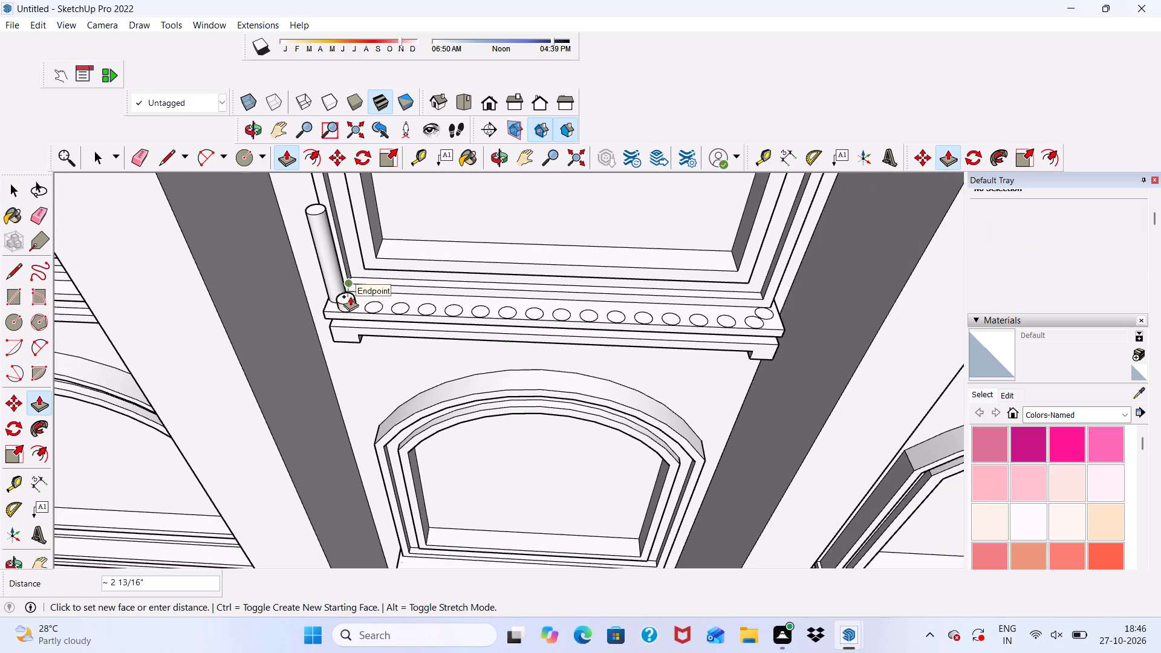
{"action": "scroll", "coordinate": [331, 224], "scroll_direction": "up", "scroll_amount": 7}
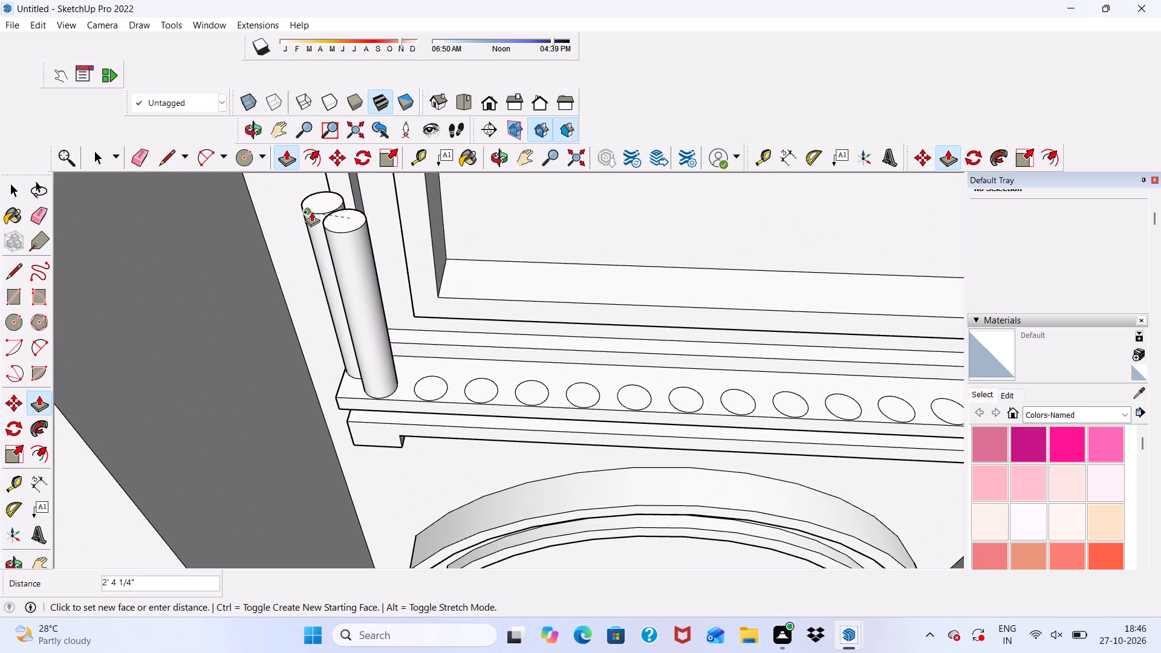
{"action": "left_click", "coordinate": [311, 212]}
Extrude the second circle of the front row up to the top of the adjacent baluster.
{"action": "scroll", "coordinate": [385, 349], "scroll_direction": "up", "scroll_amount": 1}
{"action": "scroll", "coordinate": [418, 386], "scroll_direction": "up", "scroll_amount": 1}
{"action": "left_click", "coordinate": [429, 386]}
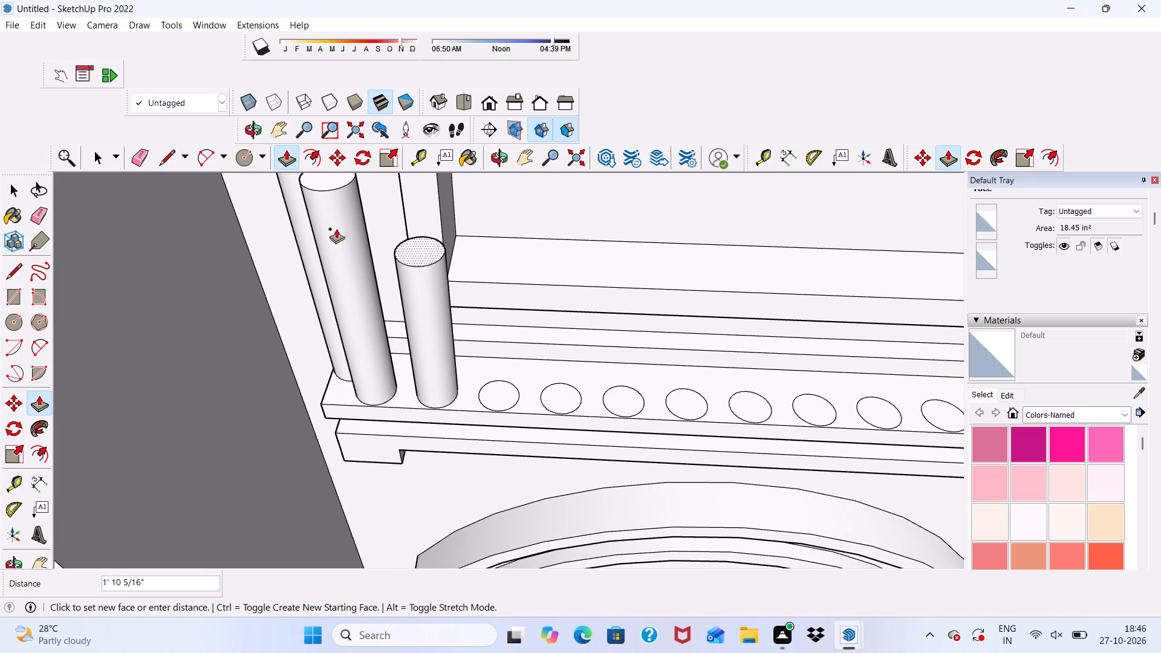
{"action": "left_click", "coordinate": [331, 181]}
Examine the new balusters on the central sill from the front of the facade.
{"action": "scroll", "coordinate": [327, 265], "scroll_direction": "down", "scroll_amount": 9}
{"action": "middle_click_drag", "start_coordinate": [438, 324], "coordinate": [473, 174]}
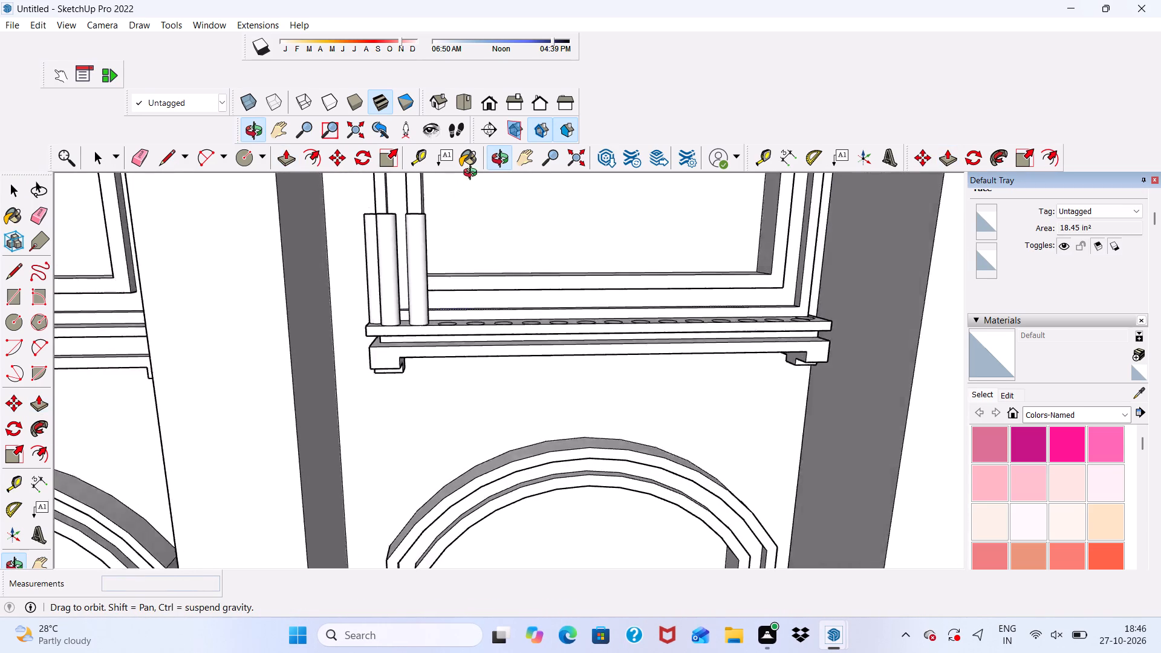
{"action": "middle_click_drag", "start_coordinate": [473, 174], "coordinate": [475, 122]}
{"action": "scroll", "coordinate": [456, 225], "scroll_direction": "up", "scroll_amount": 6}
{"action": "scroll", "coordinate": [453, 239], "scroll_direction": "down", "scroll_amount": 4}
{"action": "scroll", "coordinate": [446, 319], "scroll_direction": "up", "scroll_amount": 1}
{"action": "scroll", "coordinate": [445, 319], "scroll_direction": "down", "scroll_amount": 5}
{"action": "middle_click_drag", "start_coordinate": [434, 360], "coordinate": [441, 383]}
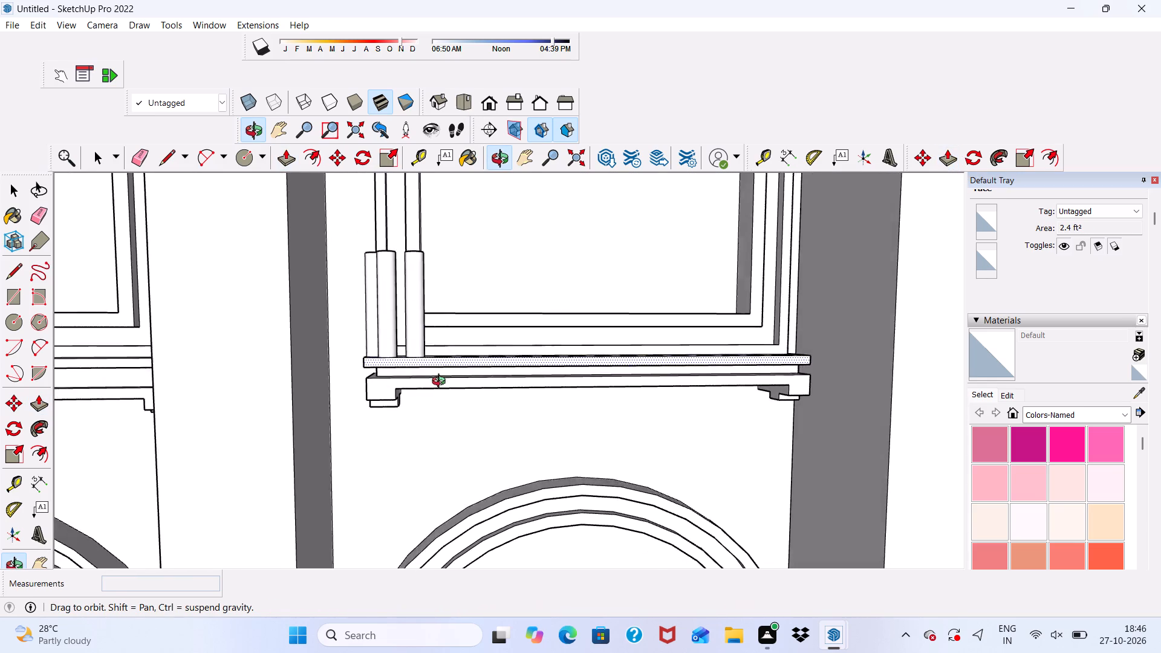
Extrude the third circle of the central sill's front row about 2' 4 1/4" to match the neighbouring balusters.
{"action": "middle_click_drag", "start_coordinate": [441, 383], "coordinate": [295, 492]}
{"action": "scroll", "coordinate": [434, 335], "scroll_direction": "up", "scroll_amount": 13}
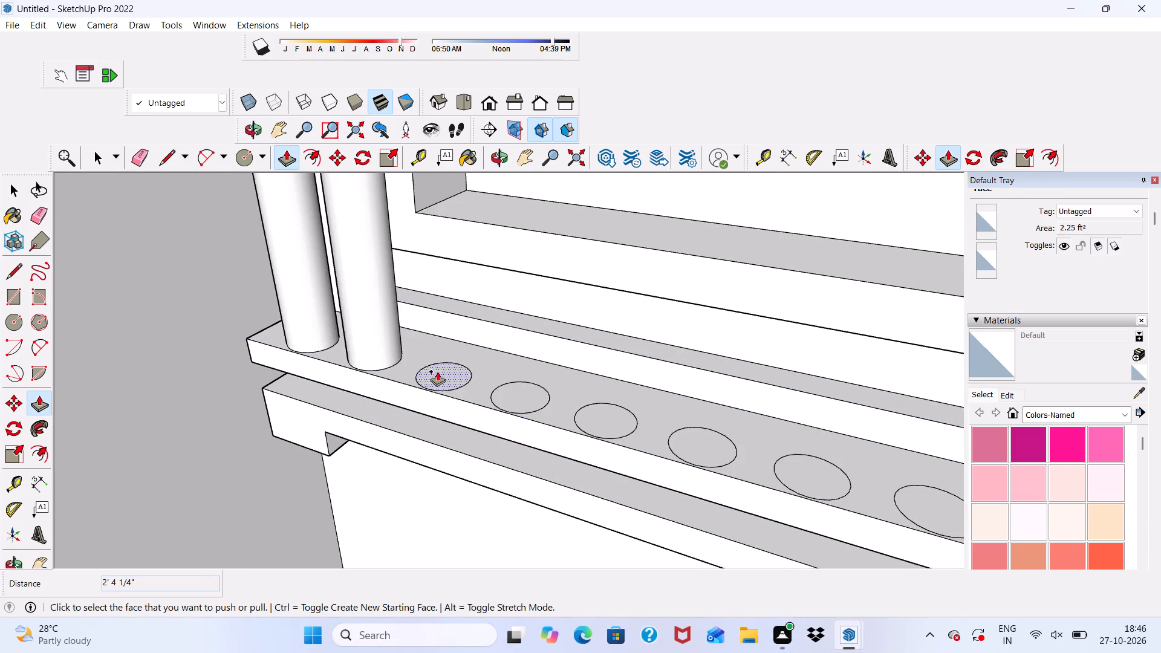
{"action": "left_click", "coordinate": [437, 371]}
{"action": "scroll", "coordinate": [434, 248], "scroll_direction": "down", "scroll_amount": 15}
{"action": "scroll", "coordinate": [443, 226], "scroll_direction": "up", "scroll_amount": 1}
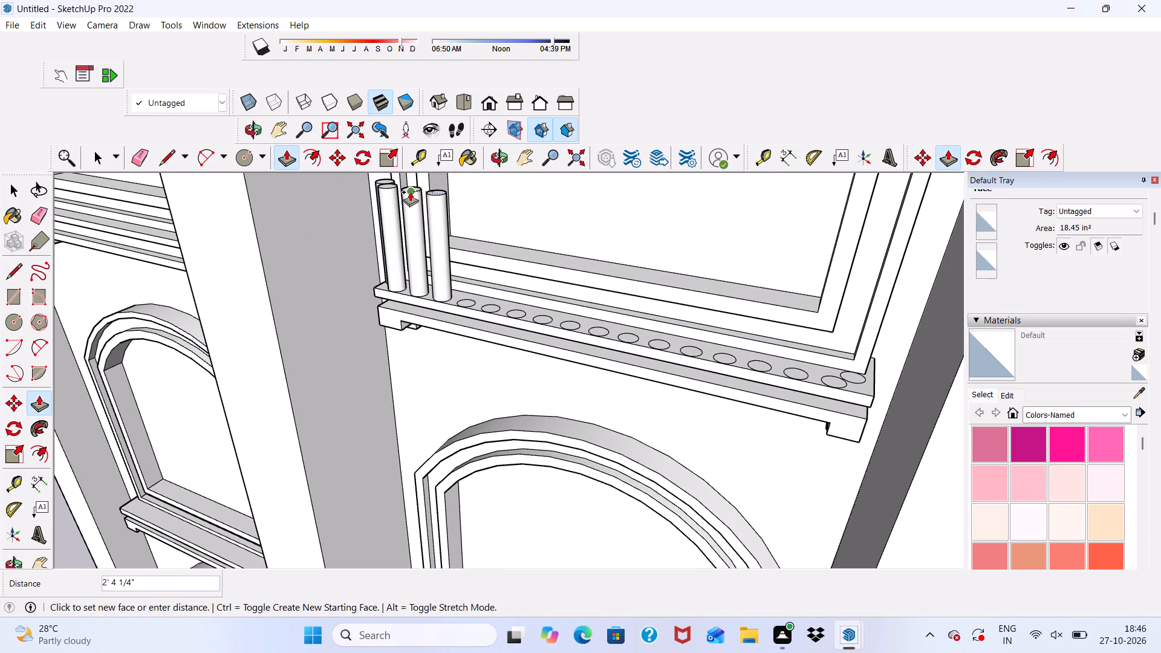
{"action": "left_click", "coordinate": [410, 192]}
Extrude the fourth circle of the front row about 2' 4 1/4", level with the third baluster's top.
{"action": "scroll", "coordinate": [461, 301], "scroll_direction": "up", "scroll_amount": 17}
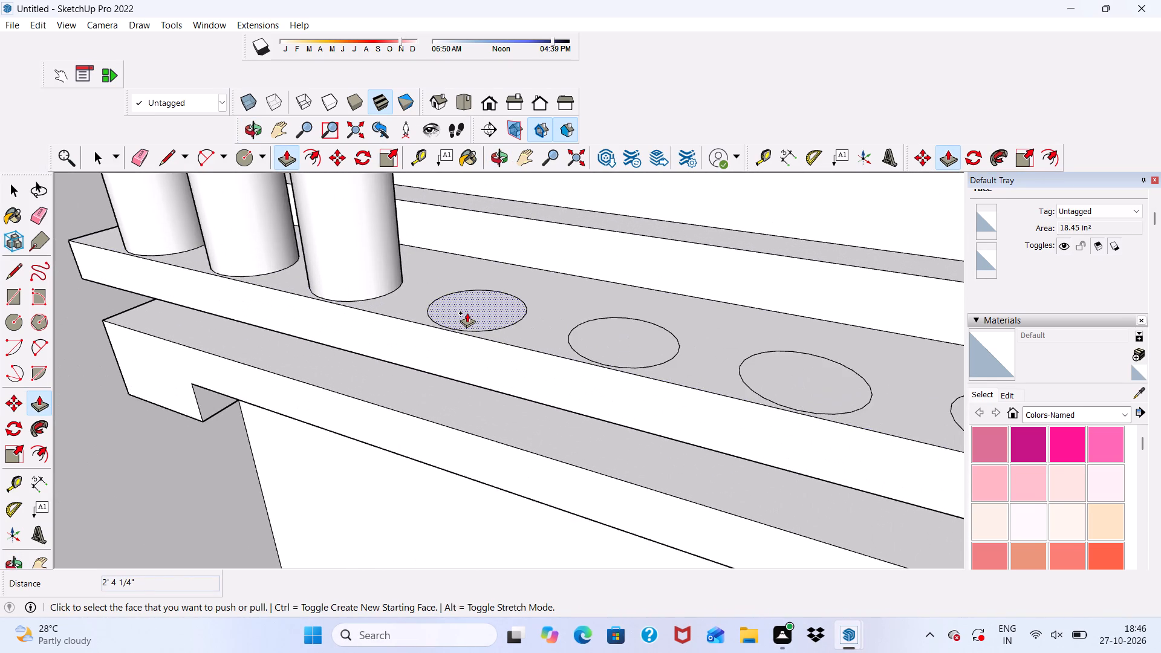
{"action": "left_click", "coordinate": [467, 313]}
{"action": "scroll", "coordinate": [457, 253], "scroll_direction": "down", "scroll_amount": 16}
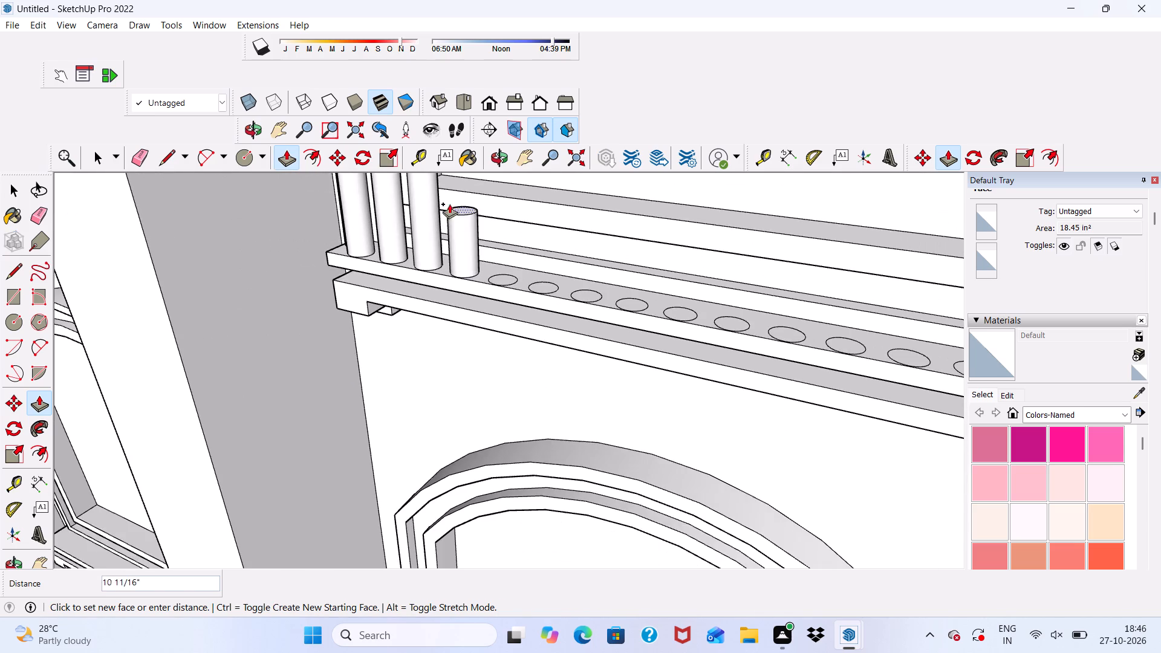
{"action": "scroll", "coordinate": [449, 204], "scroll_direction": "down", "scroll_amount": 6}
{"action": "scroll", "coordinate": [469, 278], "scroll_direction": "up", "scroll_amount": 1}
{"action": "scroll", "coordinate": [469, 262], "scroll_direction": "down", "scroll_amount": 7}
{"action": "scroll", "coordinate": [464, 152], "scroll_direction": "up", "scroll_amount": 12}
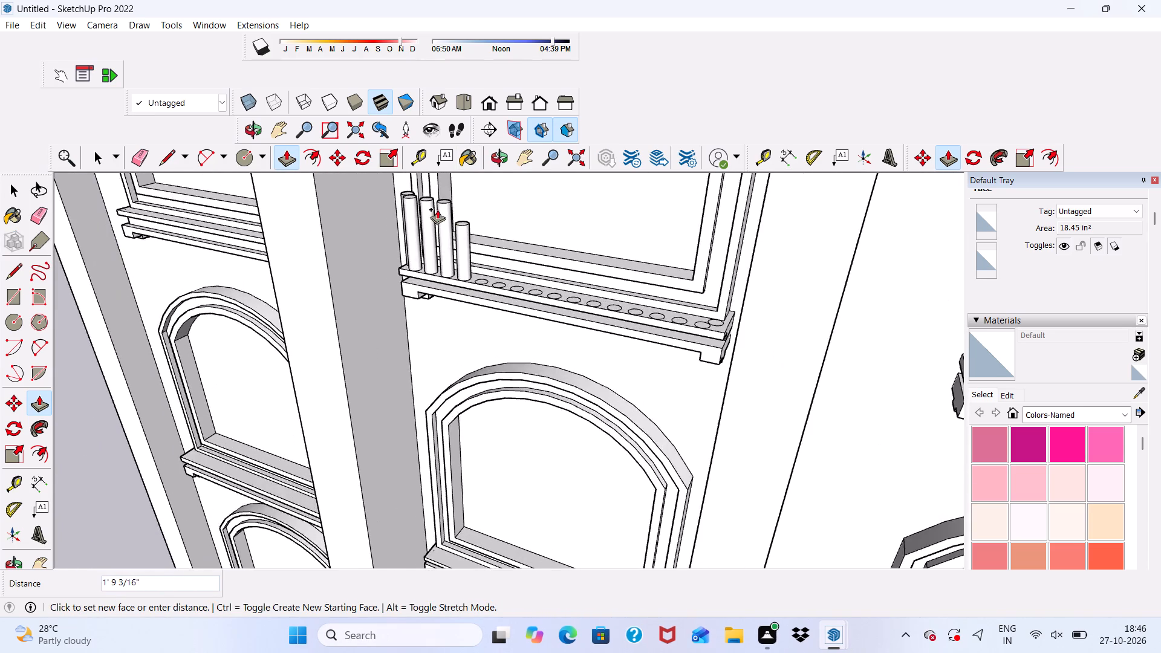
{"action": "scroll", "coordinate": [437, 209], "scroll_direction": "up", "scroll_amount": 3}
{"action": "left_click", "coordinate": [445, 198]}
Extrude the fifth circle of the front row about 2' 4 1/4", level with the fourth baluster's top.
{"action": "scroll", "coordinate": [525, 319], "scroll_direction": "up", "scroll_amount": 9}
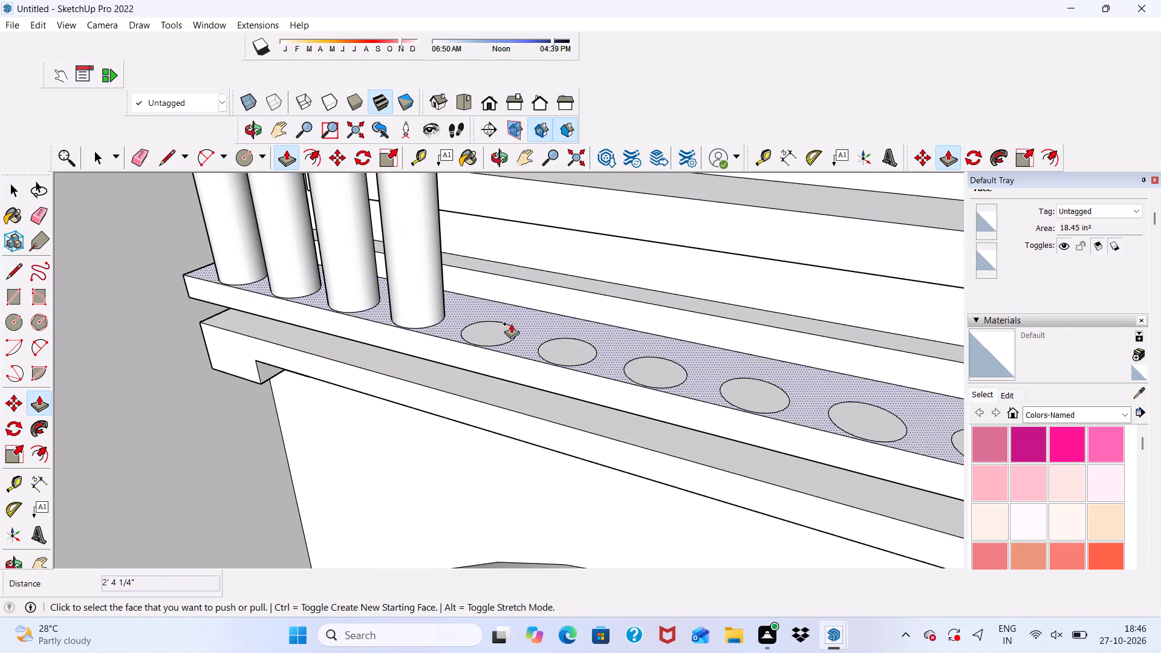
{"action": "left_click", "coordinate": [496, 328]}
{"action": "scroll", "coordinate": [495, 235], "scroll_direction": "down", "scroll_amount": 14}
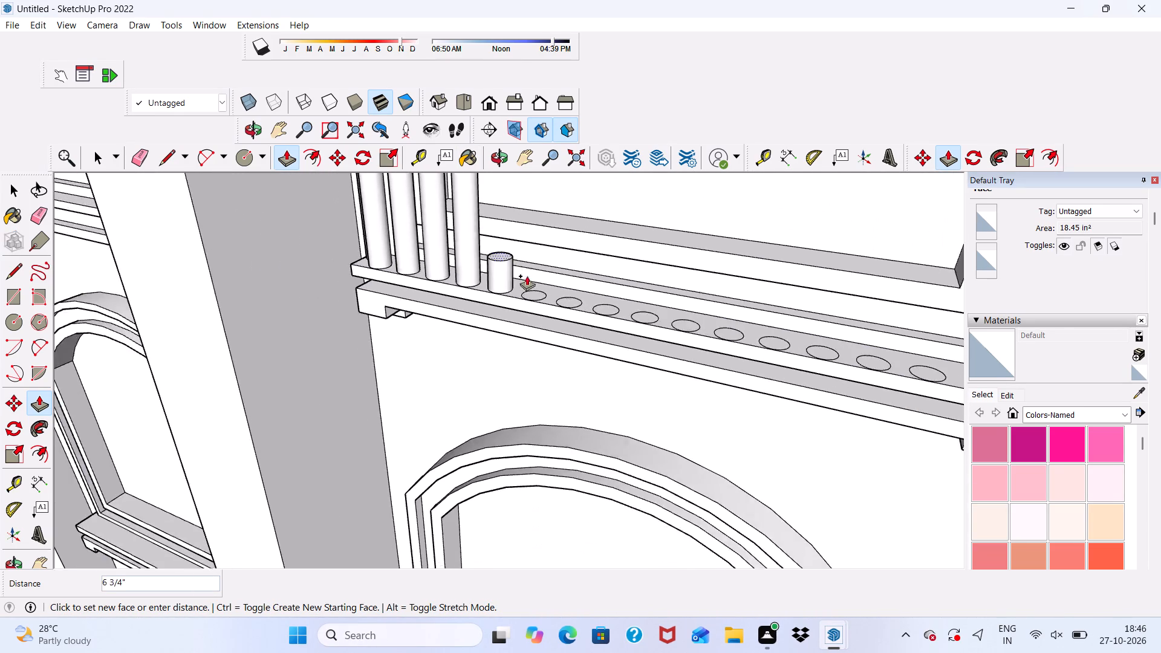
{"action": "scroll", "coordinate": [527, 276], "scroll_direction": "down", "scroll_amount": 1}
{"action": "scroll", "coordinate": [501, 189], "scroll_direction": "up", "scroll_amount": 5}
{"action": "scroll", "coordinate": [500, 224], "scroll_direction": "down", "scroll_amount": 10}
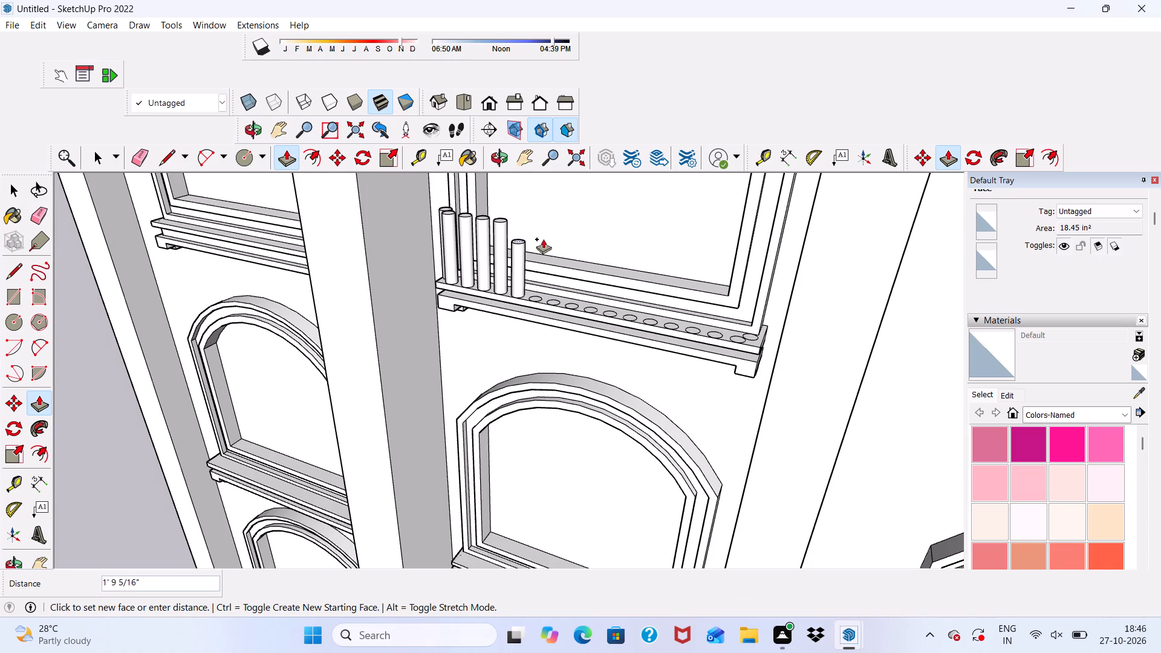
{"action": "scroll", "coordinate": [525, 186], "scroll_direction": "up", "scroll_amount": 6}
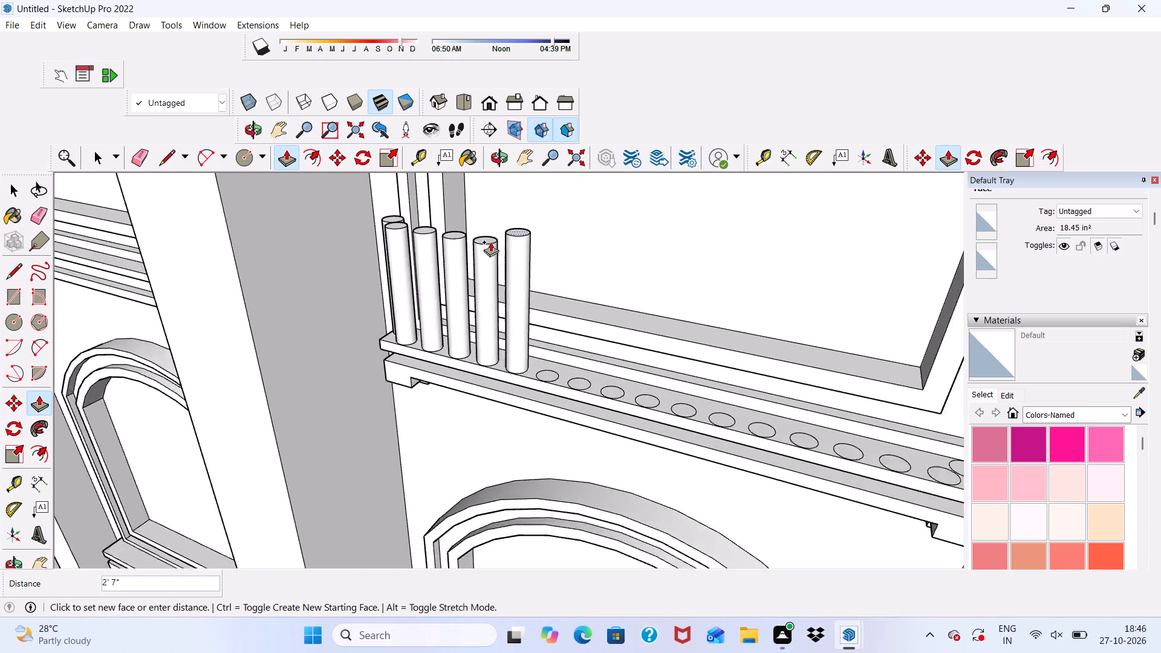
{"action": "scroll", "coordinate": [490, 242], "scroll_direction": "up", "scroll_amount": 4}
{"action": "left_click", "coordinate": [490, 242]}
Extrude the sixth circle of the front row about 2' 4 1/4", level with the fifth baluster's top.
{"action": "scroll", "coordinate": [535, 348], "scroll_direction": "up", "scroll_amount": 4}
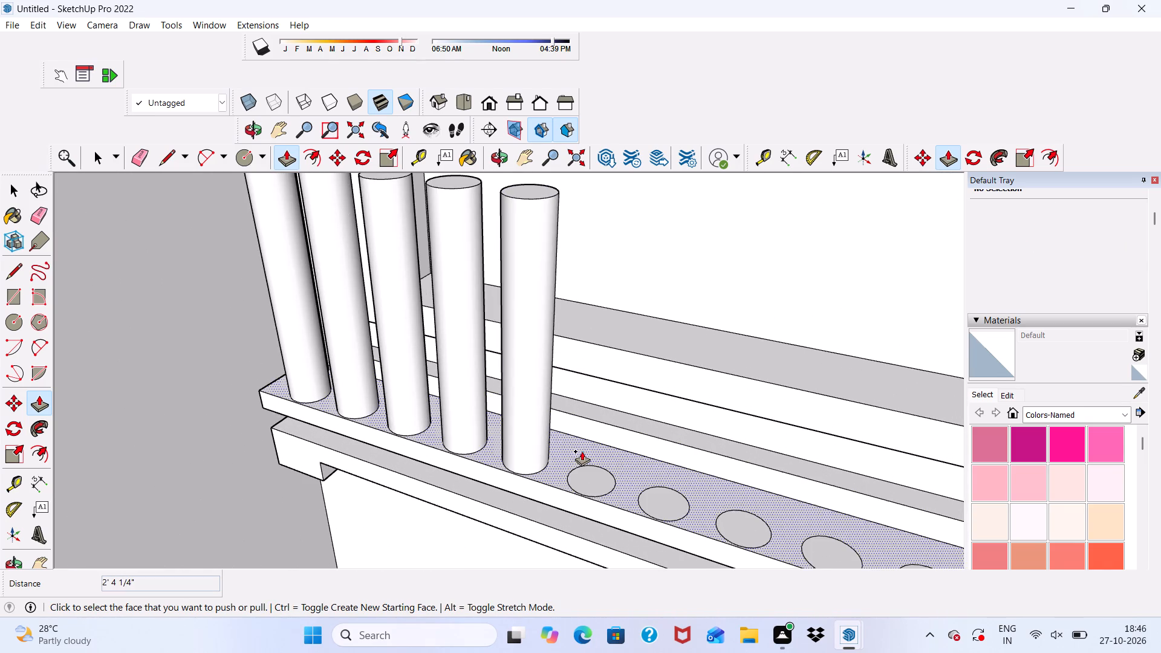
{"action": "left_click", "coordinate": [591, 482]}
{"action": "scroll", "coordinate": [596, 408], "scroll_direction": "down", "scroll_amount": 4}
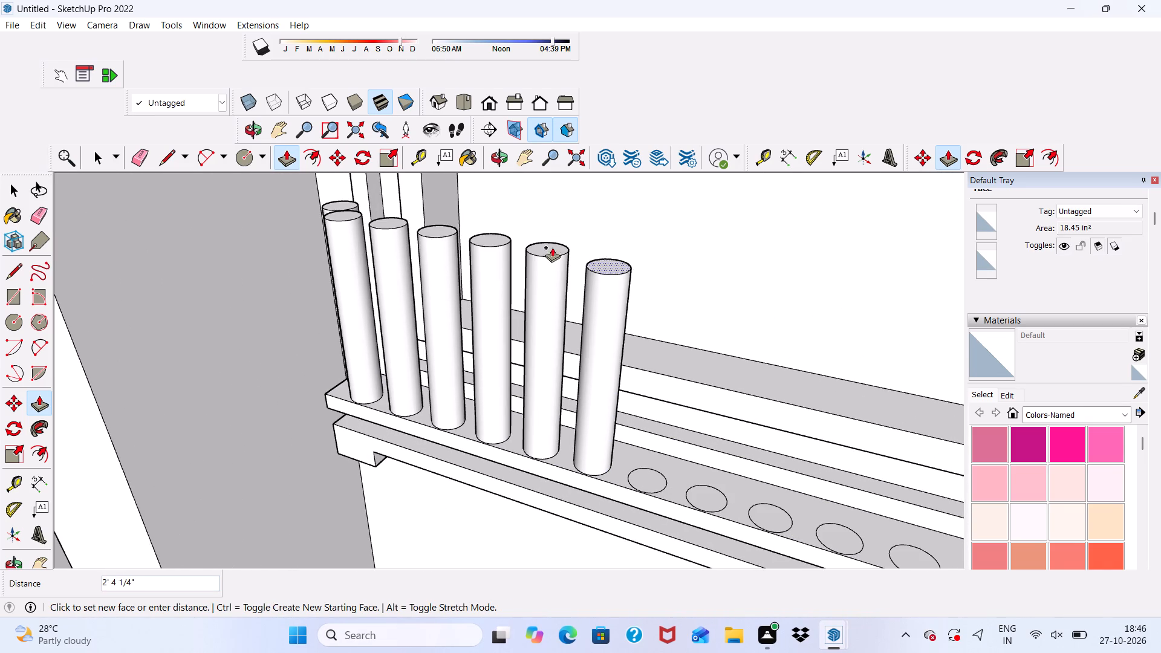
{"action": "left_click", "coordinate": [545, 255]}
Extrude the seventh circle of the front row about 2' 4 1/4", level with the sixth baluster's top.
{"action": "scroll", "coordinate": [404, 321], "scroll_direction": "down", "scroll_amount": 10}
{"action": "middle_click_drag", "start_coordinate": [524, 379], "coordinate": [544, 357]}
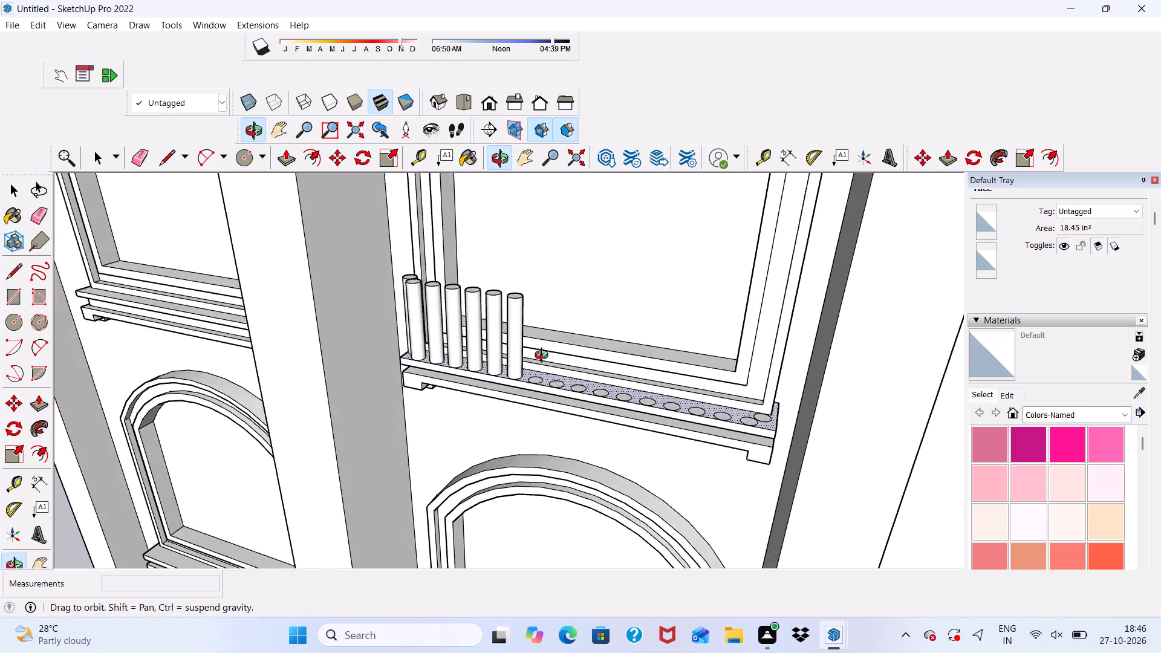
{"action": "middle_click_drag", "start_coordinate": [544, 357], "coordinate": [599, 404]}
{"action": "scroll", "coordinate": [753, 389], "scroll_direction": "up", "scroll_amount": 5}
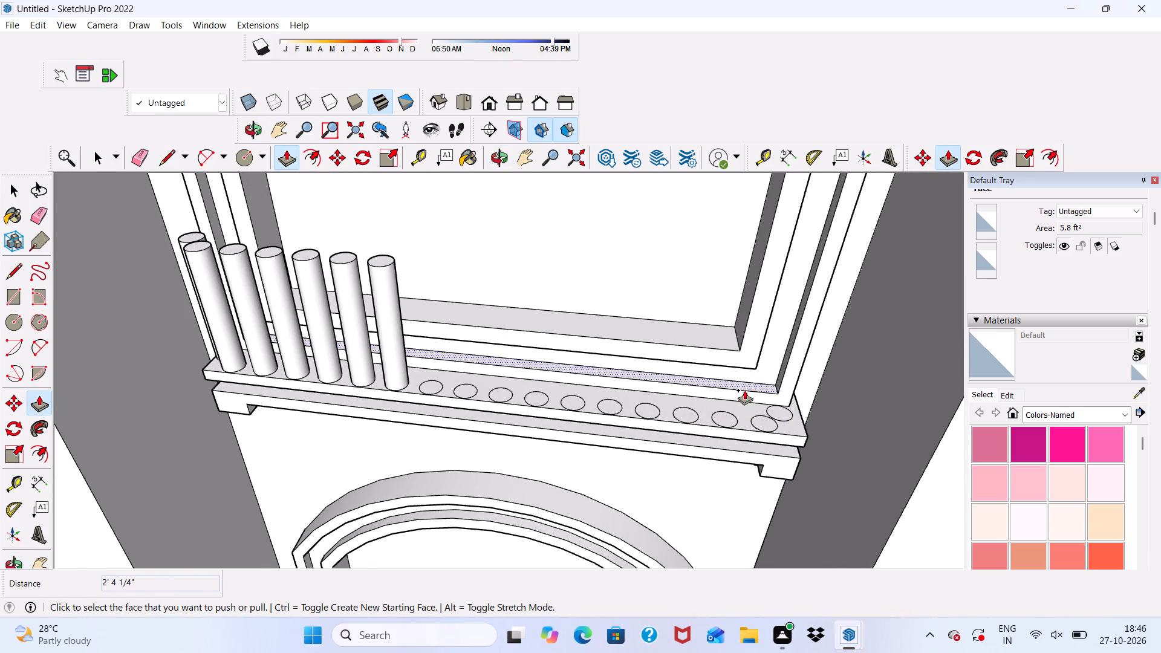
{"action": "scroll", "coordinate": [391, 401], "scroll_direction": "up", "scroll_amount": 7}
{"action": "left_click", "coordinate": [447, 385]}
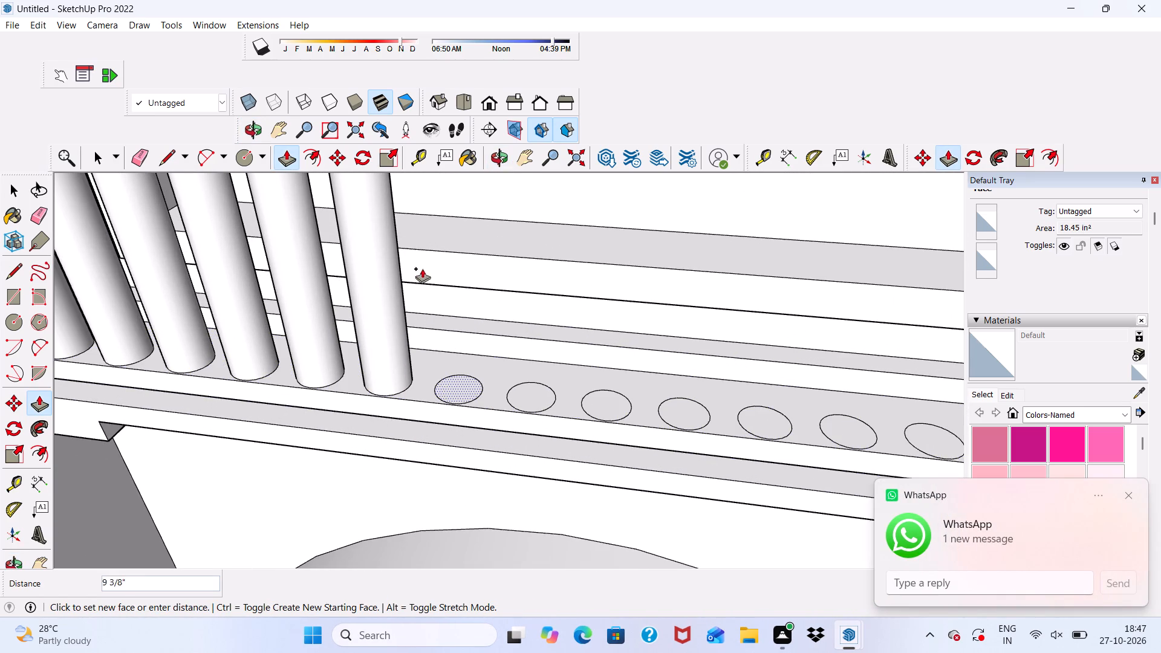
{"action": "scroll", "coordinate": [415, 262], "scroll_direction": "down", "scroll_amount": 15}
{"action": "scroll", "coordinate": [429, 213], "scroll_direction": "up", "scroll_amount": 6}
{"action": "scroll", "coordinate": [374, 244], "scroll_direction": "up", "scroll_amount": 2}
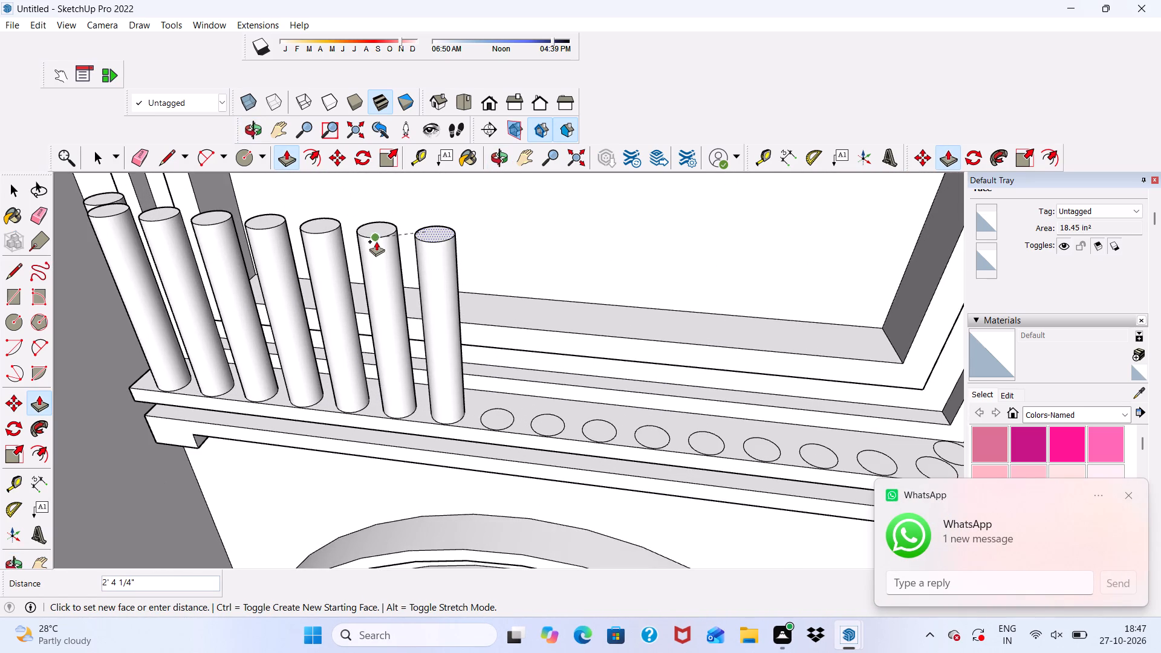
{"action": "left_click", "coordinate": [376, 241]}
Extrude the eighth circle of the front row about 2' 4 1/4", level with the seventh baluster's top.
{"action": "scroll", "coordinate": [504, 381], "scroll_direction": "up", "scroll_amount": 6}
{"action": "left_click", "coordinate": [498, 427]}
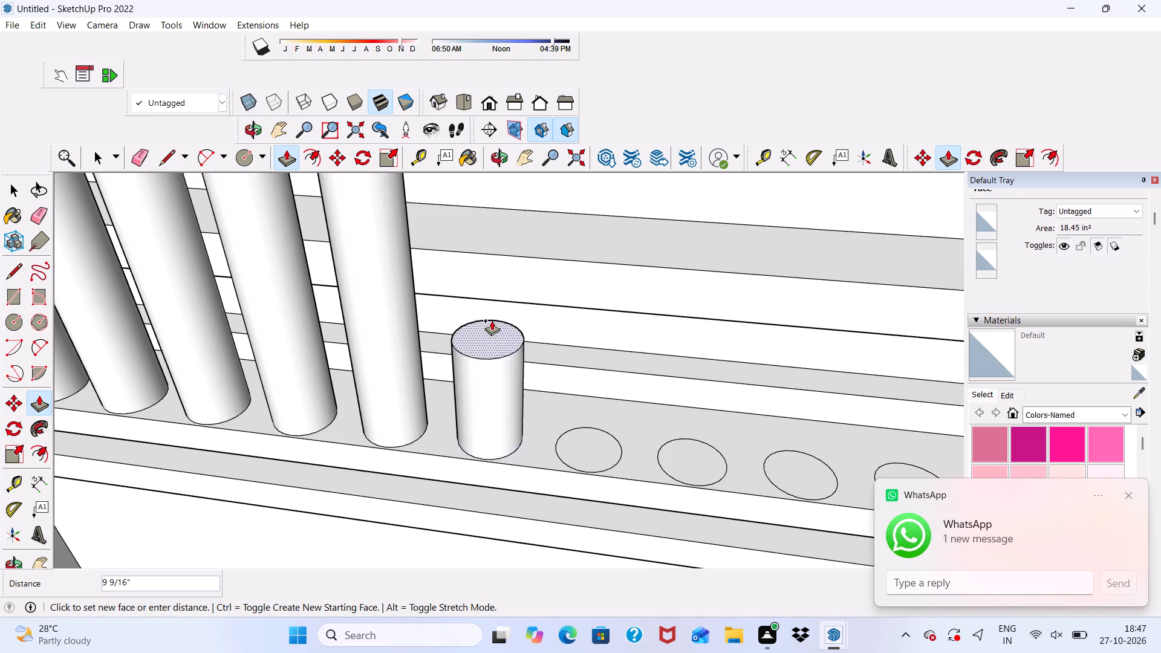
{"action": "scroll", "coordinate": [492, 320], "scroll_direction": "down", "scroll_amount": 14}
{"action": "scroll", "coordinate": [488, 266], "scroll_direction": "up", "scroll_amount": 5}
{"action": "left_click", "coordinate": [460, 252]}
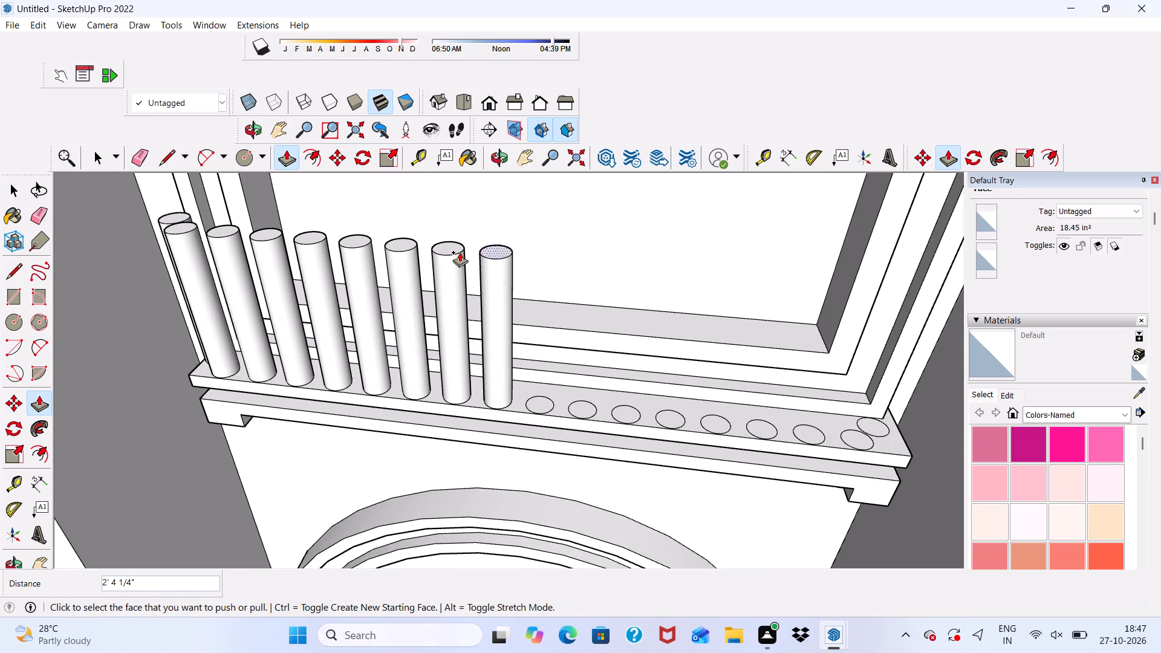
Extrude the ninth circle of the front row up to the top of the eighth baluster.
{"action": "scroll", "coordinate": [559, 375], "scroll_direction": "up", "scroll_amount": 4}
{"action": "left_click", "coordinate": [533, 406]}
{"action": "scroll", "coordinate": [532, 282], "scroll_direction": "down", "scroll_amount": 10}
{"action": "scroll", "coordinate": [523, 250], "scroll_direction": "up", "scroll_amount": 1}
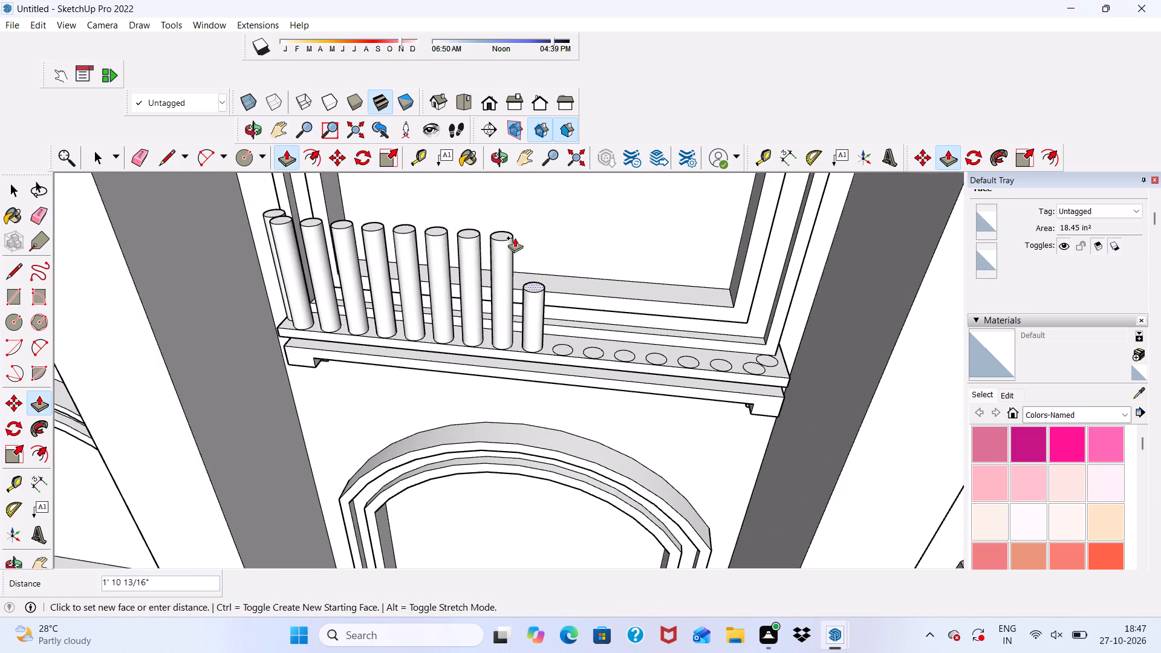
{"action": "scroll", "coordinate": [515, 238], "scroll_direction": "up", "scroll_amount": 1}
{"action": "left_click", "coordinate": [504, 235]}
Extrude the tenth circle of the front row about 2' 4 1/4", level with the ninth baluster's top.
{"action": "scroll", "coordinate": [581, 367], "scroll_direction": "up", "scroll_amount": 6}
{"action": "left_click", "coordinate": [575, 372]}
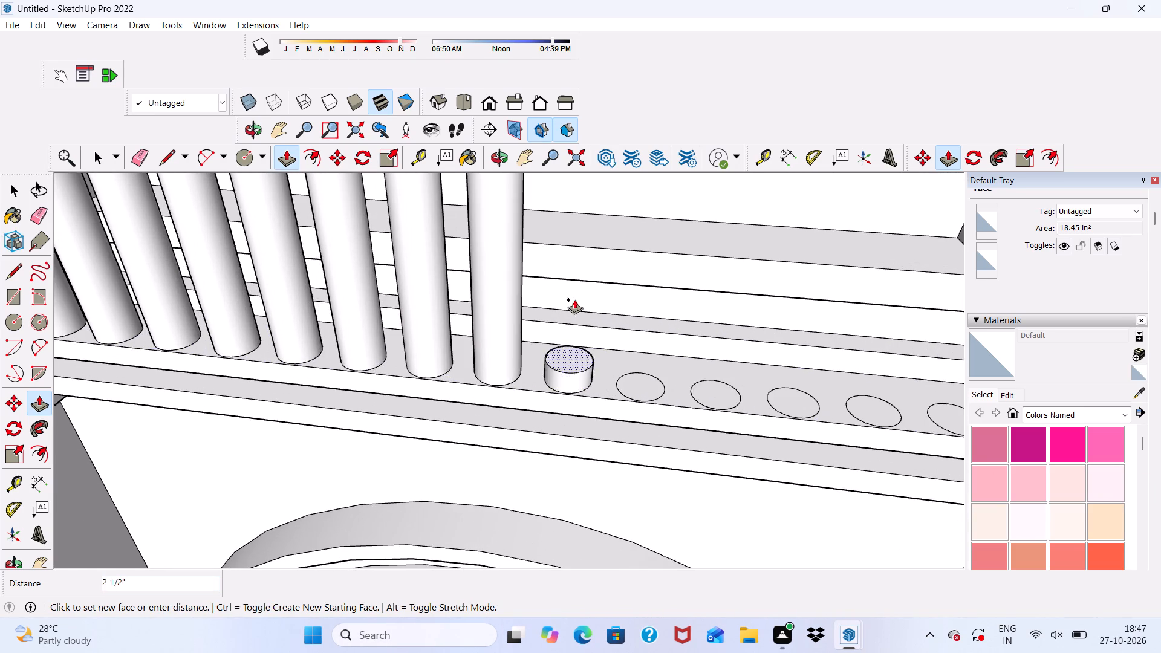
{"action": "scroll", "coordinate": [573, 280], "scroll_direction": "down", "scroll_amount": 16}
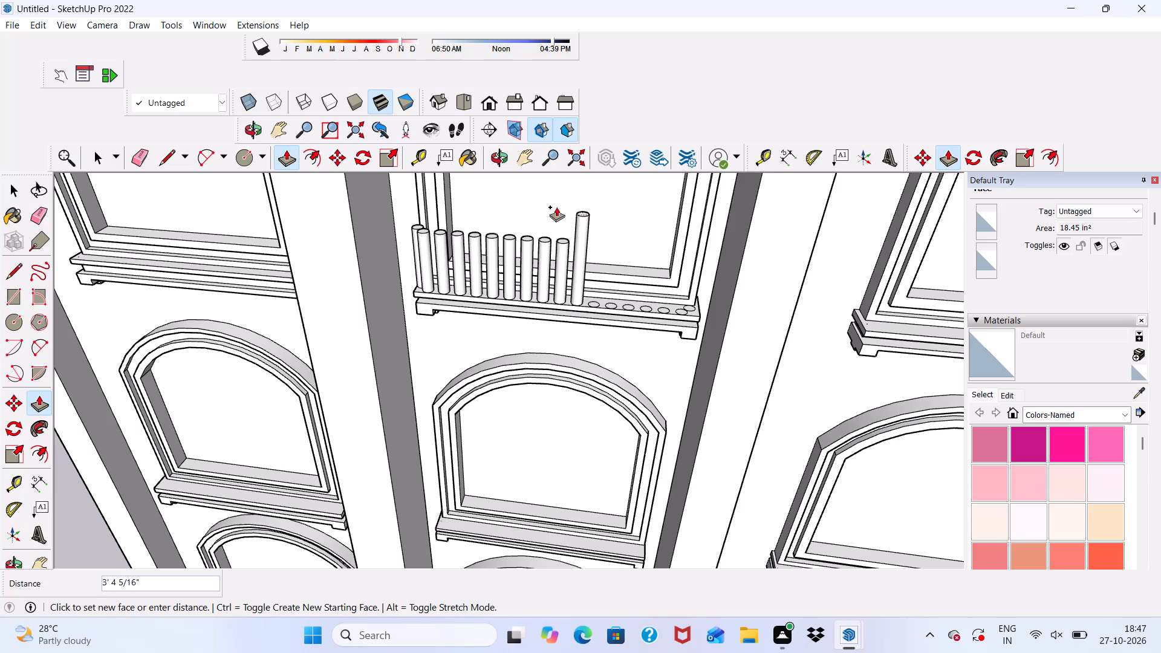
{"action": "scroll", "coordinate": [546, 212], "scroll_direction": "up", "scroll_amount": 2}
{"action": "left_click", "coordinate": [563, 245]}
Extrude the eleventh circle of the front row about 2' 4 1/4", level with the tenth baluster's top.
{"action": "scroll", "coordinate": [648, 336], "scroll_direction": "up", "scroll_amount": 6}
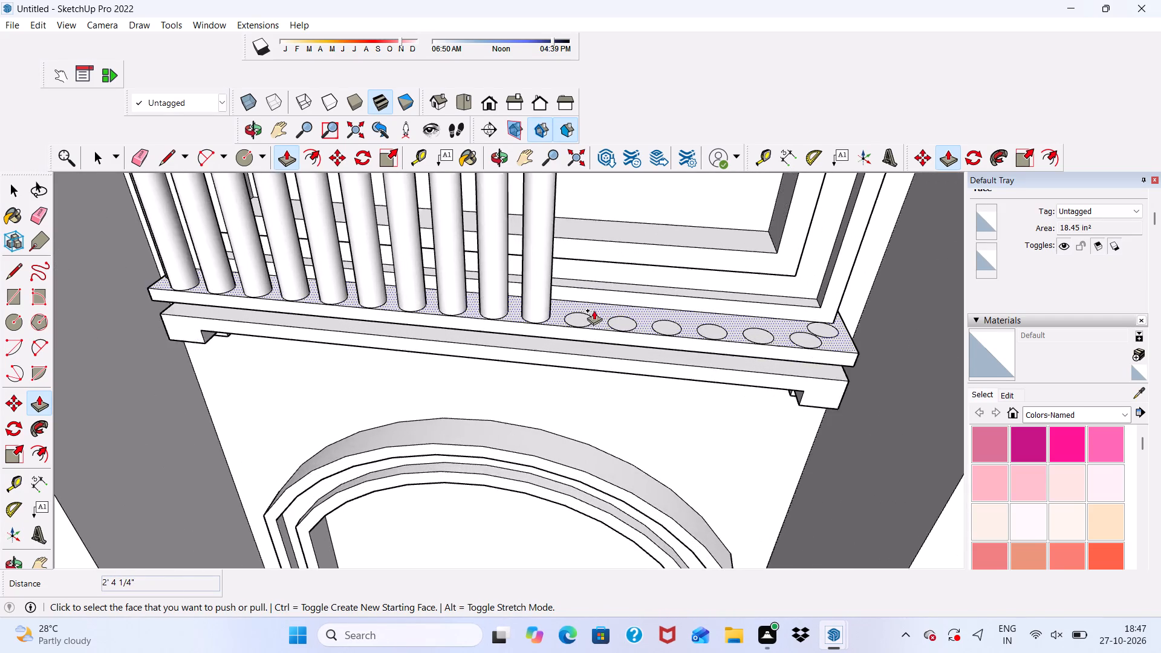
{"action": "scroll", "coordinate": [594, 310], "scroll_direction": "up", "scroll_amount": 5}
{"action": "left_click", "coordinate": [576, 318]}
{"action": "scroll", "coordinate": [576, 216], "scroll_direction": "down", "scroll_amount": 4}
{"action": "scroll", "coordinate": [570, 265], "scroll_direction": "down", "scroll_amount": 5}
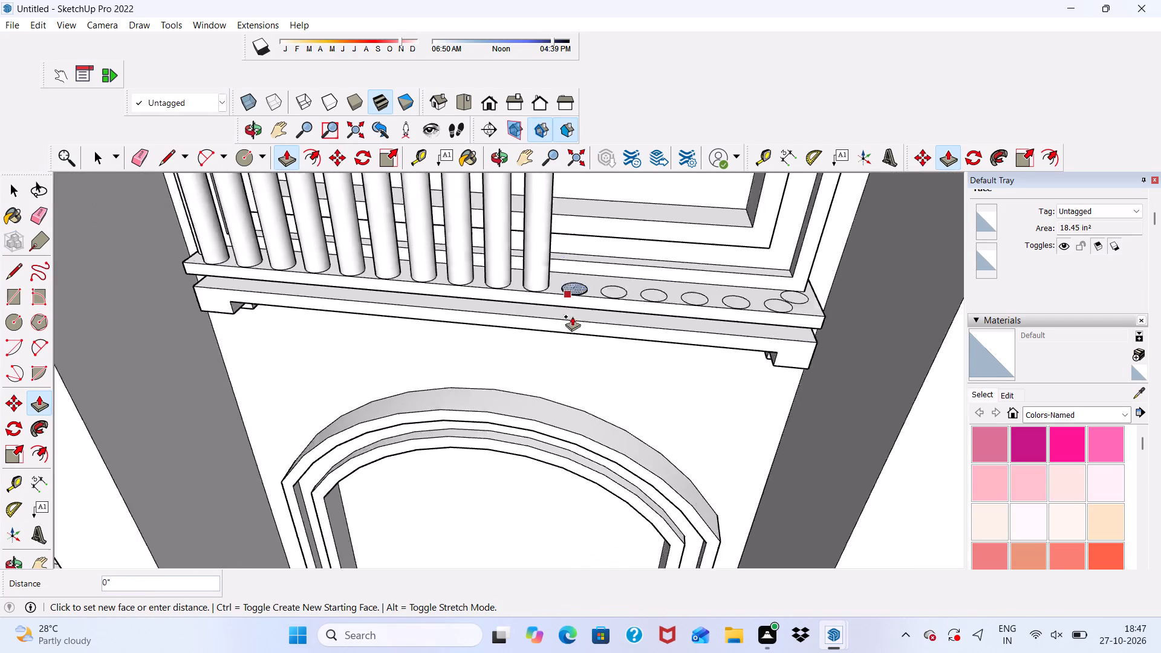
{"action": "scroll", "coordinate": [572, 316], "scroll_direction": "down", "scroll_amount": 7}
{"action": "scroll", "coordinate": [542, 187], "scroll_direction": "up", "scroll_amount": 4}
{"action": "scroll", "coordinate": [559, 259], "scroll_direction": "up", "scroll_amount": 2}
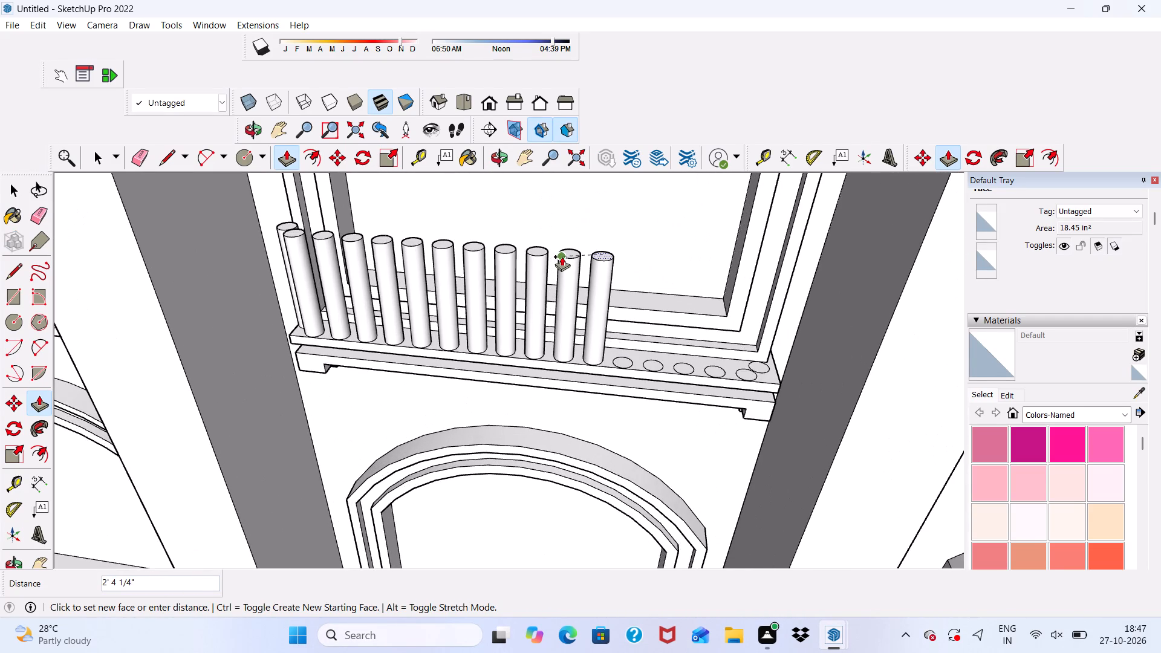
{"action": "left_click", "coordinate": [562, 256]}
Extrude the twelfth circle of the front row about 2' 4 1/4", level with the eleventh baluster's top.
{"action": "scroll", "coordinate": [703, 373], "scroll_direction": "up", "scroll_amount": 3}
{"action": "scroll", "coordinate": [625, 339], "scroll_direction": "up", "scroll_amount": 6}
{"action": "left_click", "coordinate": [585, 364]}
{"action": "scroll", "coordinate": [588, 290], "scroll_direction": "down", "scroll_amount": 5}
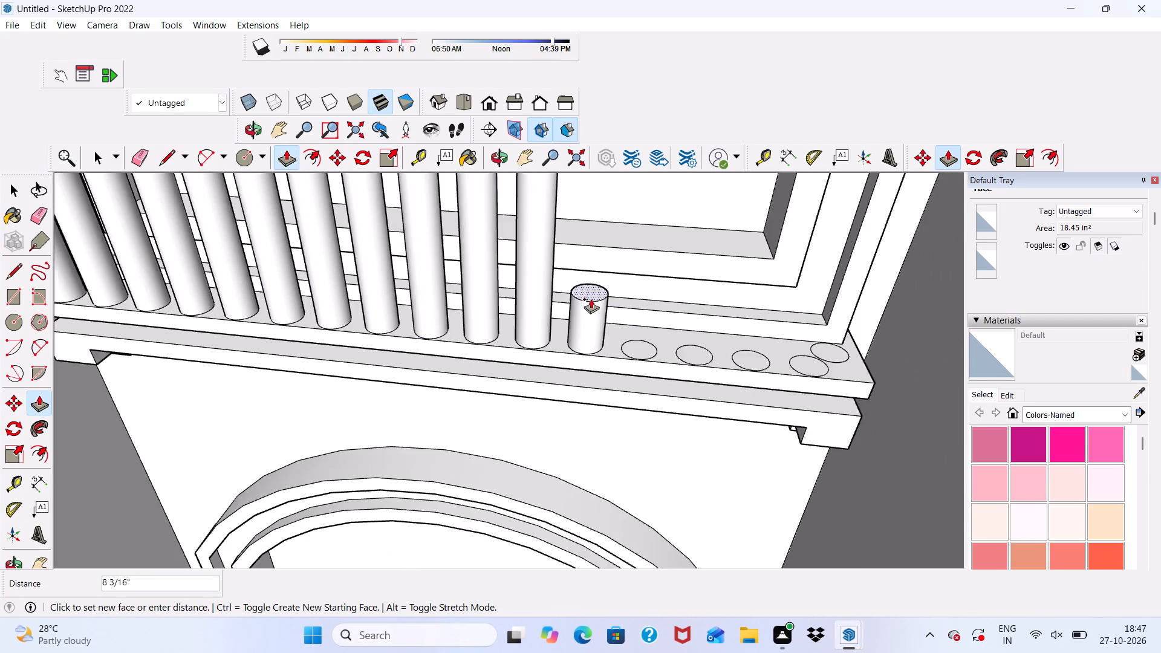
{"action": "scroll", "coordinate": [592, 301], "scroll_direction": "down", "scroll_amount": 11}
{"action": "scroll", "coordinate": [569, 221], "scroll_direction": "up", "scroll_amount": 4}
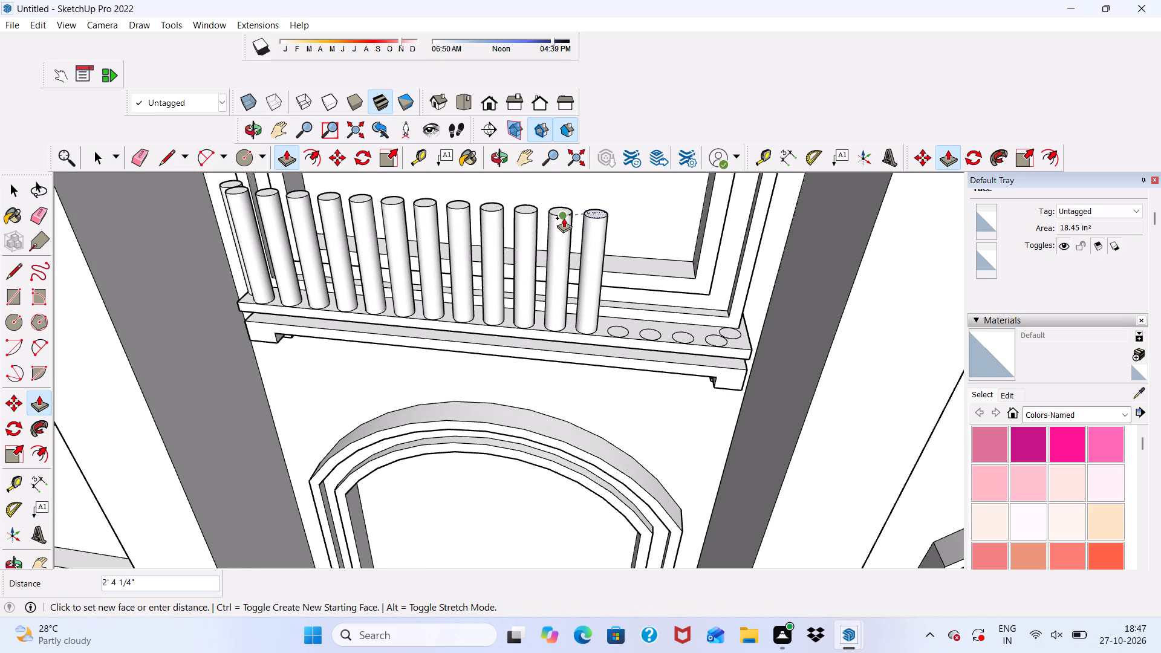
{"action": "left_click", "coordinate": [564, 218]}
Extrude the thirteenth circle of the front row about 2' 4 1/4", level with the twelfth baluster's top.
{"action": "scroll", "coordinate": [602, 311], "scroll_direction": "up", "scroll_amount": 12}
{"action": "left_click", "coordinate": [625, 341]}
{"action": "scroll", "coordinate": [618, 252], "scroll_direction": "down", "scroll_amount": 2}
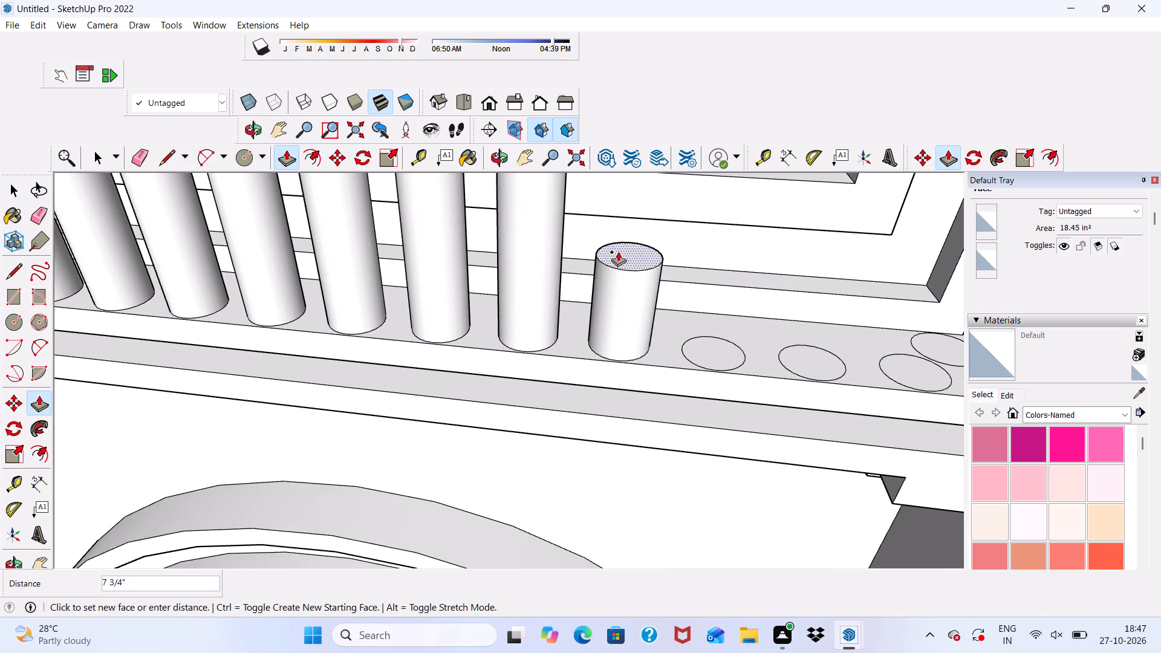
{"action": "scroll", "coordinate": [618, 252], "scroll_direction": "down", "scroll_amount": 16}
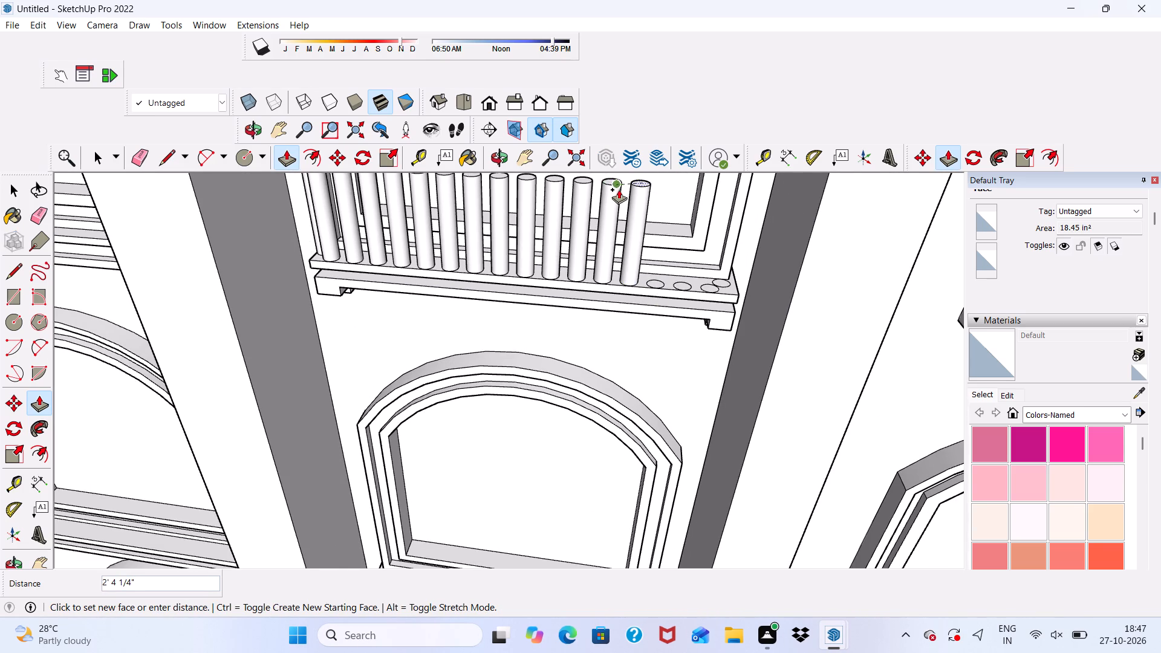
{"action": "left_click", "coordinate": [619, 189]}
Extrude the fourteenth circle of the front row about 2' 4 1/4", level with the thirteenth baluster's top.
{"action": "scroll", "coordinate": [681, 314], "scroll_direction": "up", "scroll_amount": 5}
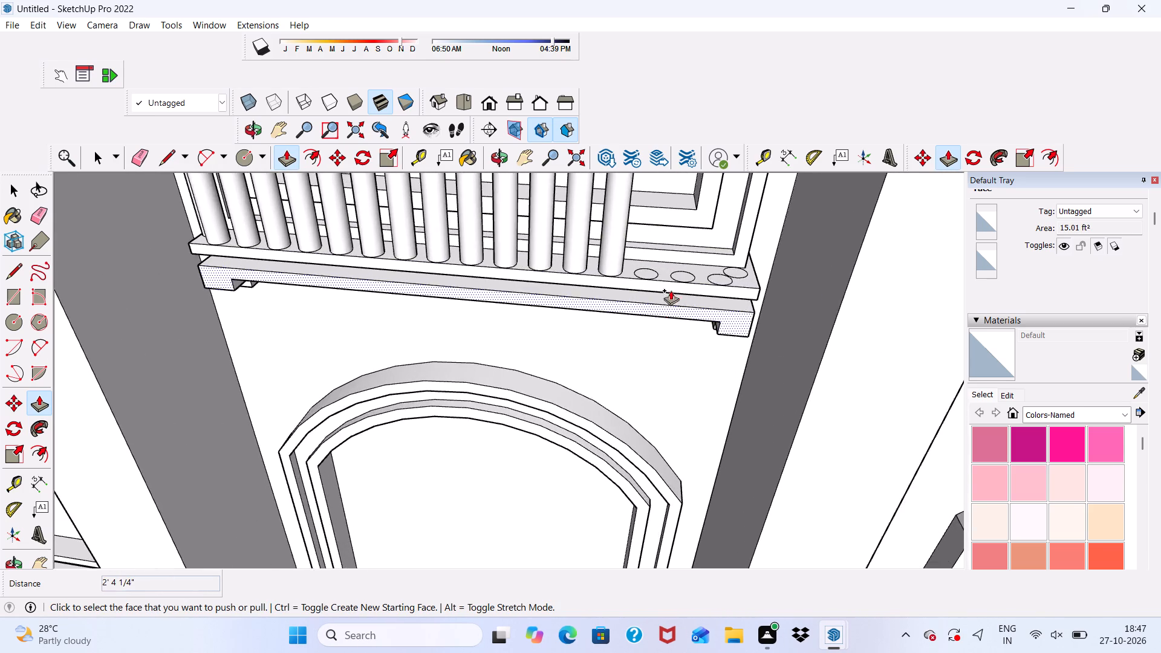
{"action": "scroll", "coordinate": [671, 290], "scroll_direction": "up", "scroll_amount": 3}
{"action": "scroll", "coordinate": [643, 256], "scroll_direction": "down", "scroll_amount": 1}
{"action": "scroll", "coordinate": [656, 274], "scroll_direction": "up", "scroll_amount": 11}
{"action": "left_click", "coordinate": [638, 267]}
{"action": "scroll", "coordinate": [626, 216], "scroll_direction": "down", "scroll_amount": 3}
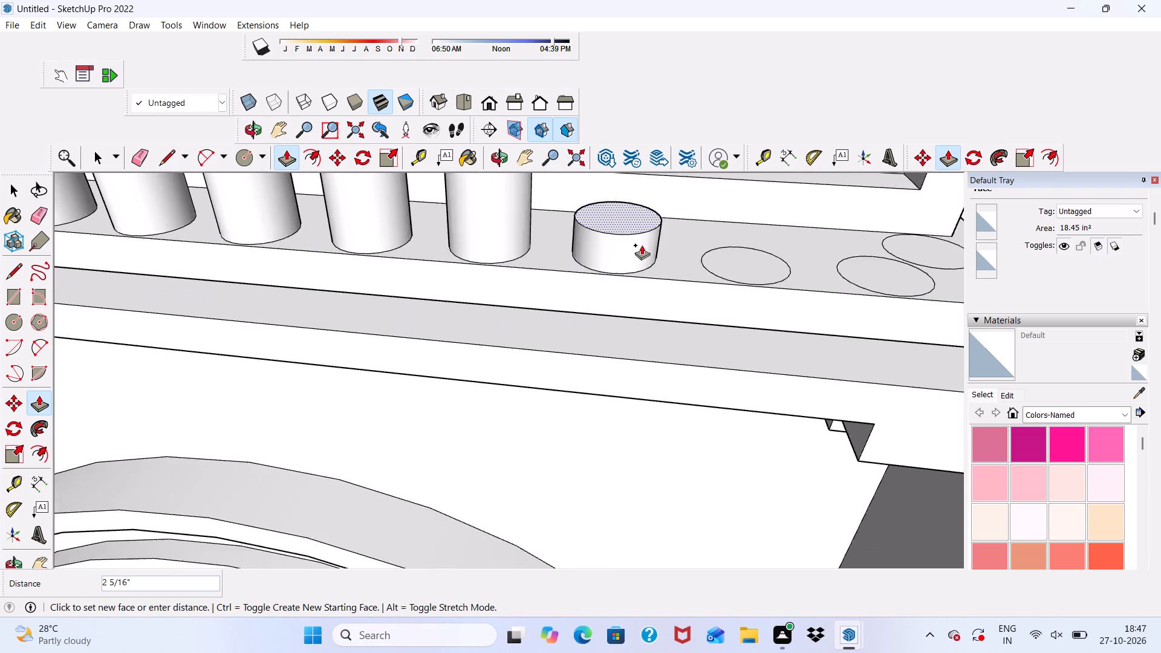
{"action": "scroll", "coordinate": [642, 245], "scroll_direction": "down", "scroll_amount": 20}
{"action": "scroll", "coordinate": [642, 245], "scroll_direction": "down", "scroll_amount": 10}
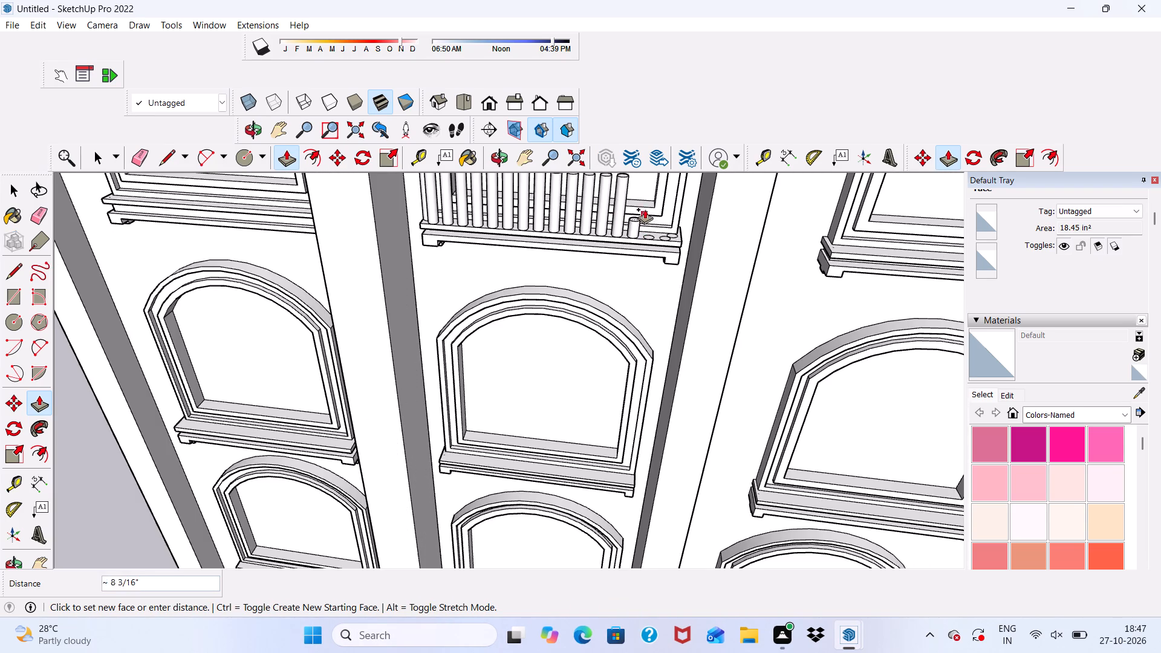
{"action": "scroll", "coordinate": [638, 175], "scroll_direction": "down", "scroll_amount": 1}
{"action": "scroll", "coordinate": [630, 186], "scroll_direction": "up", "scroll_amount": 2}
{"action": "scroll", "coordinate": [624, 177], "scroll_direction": "down", "scroll_amount": 4}
{"action": "scroll", "coordinate": [636, 233], "scroll_direction": "up", "scroll_amount": 2}
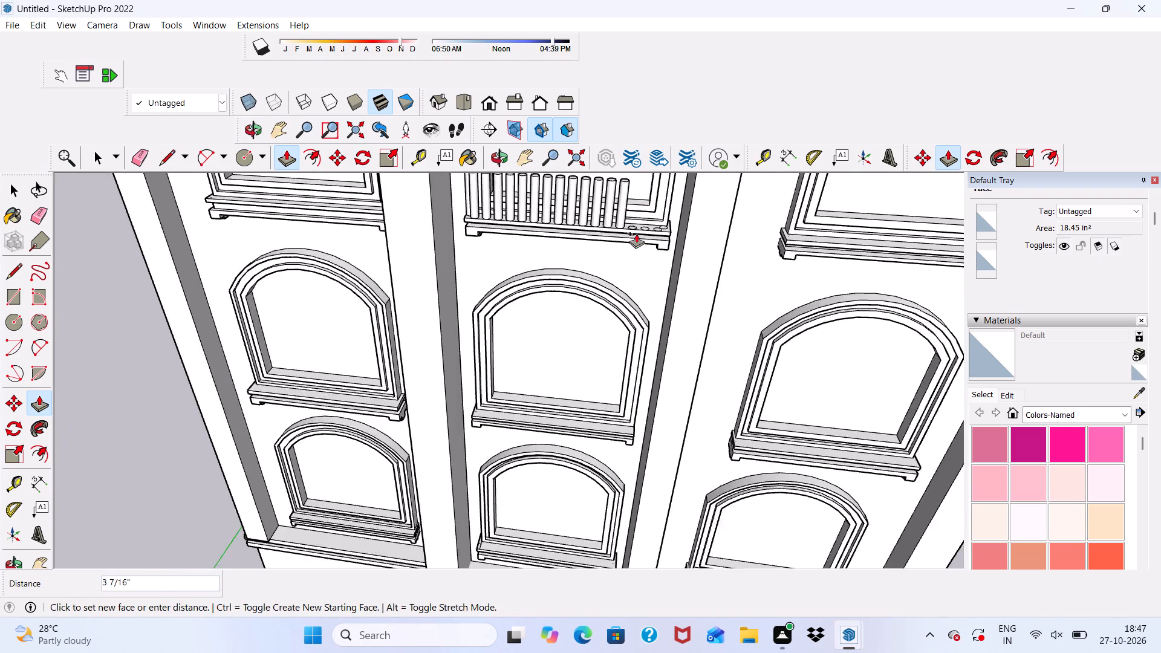
{"action": "scroll", "coordinate": [637, 236], "scroll_direction": "down", "scroll_amount": 6}
{"action": "scroll", "coordinate": [657, 203], "scroll_direction": "up", "scroll_amount": 14}
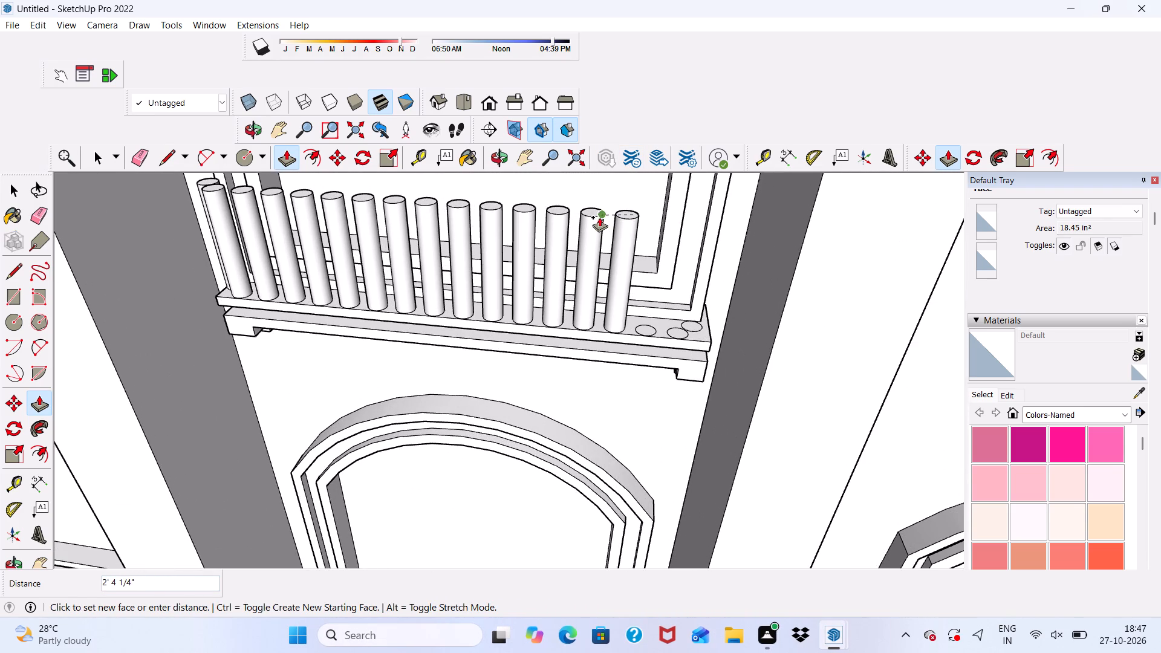
{"action": "left_click", "coordinate": [599, 217]}
Extrude the fifteenth circle of the front row about 2' 4 1/4", level with the fourteenth baluster's top.
{"action": "scroll", "coordinate": [682, 343], "scroll_direction": "up", "scroll_amount": 8}
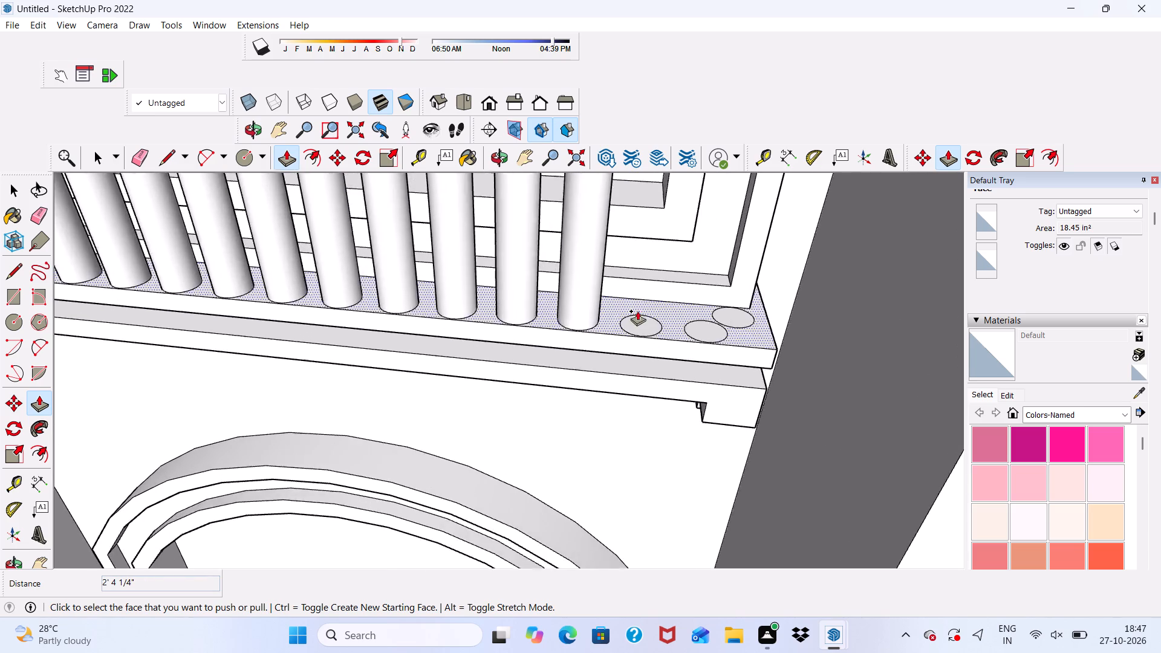
{"action": "scroll", "coordinate": [637, 311], "scroll_direction": "up", "scroll_amount": 3}
{"action": "left_click", "coordinate": [637, 327]}
{"action": "scroll", "coordinate": [626, 257], "scroll_direction": "down", "scroll_amount": 10}
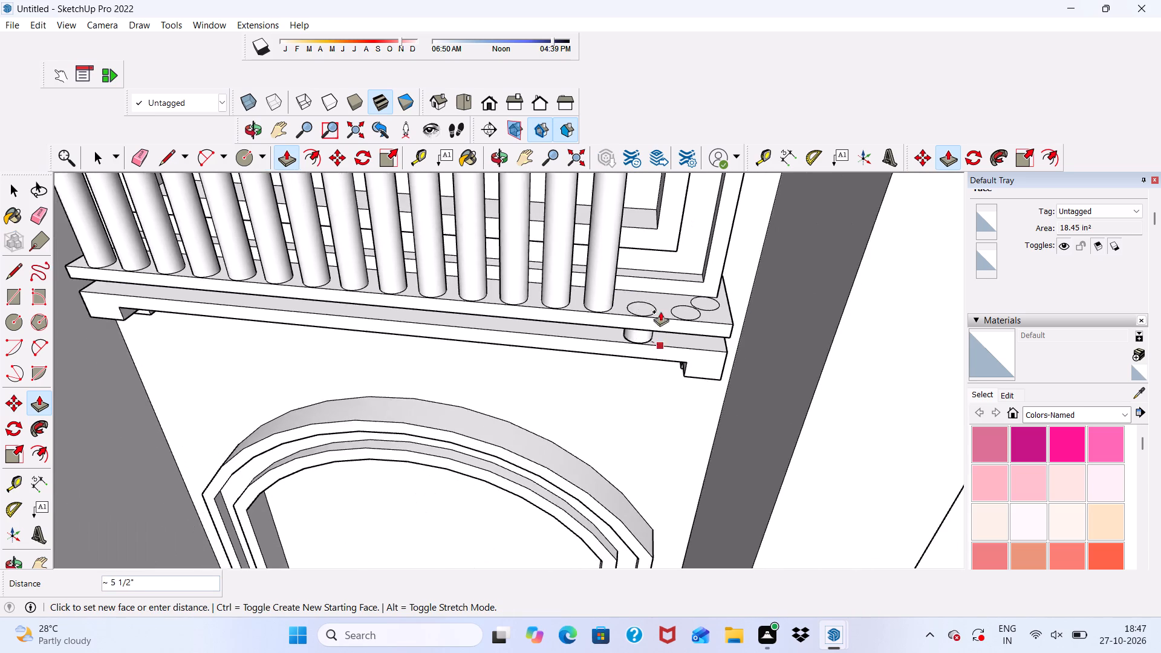
{"action": "scroll", "coordinate": [655, 299], "scroll_direction": "down", "scroll_amount": 5}
{"action": "scroll", "coordinate": [645, 206], "scroll_direction": "up", "scroll_amount": 5}
{"action": "left_click", "coordinate": [628, 190]}
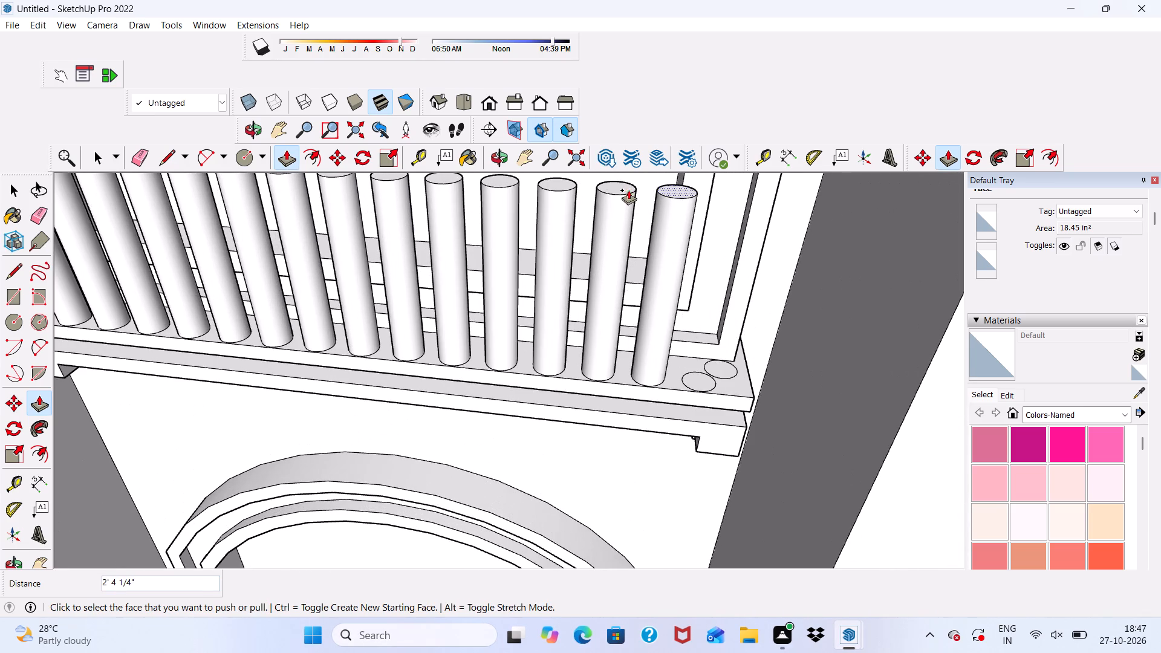
Extrude the last circle at the right end of the front row about 2' 4 1/4", level with the neighbouring baluster's top.
{"action": "scroll", "coordinate": [734, 323], "scroll_direction": "up", "scroll_amount": 4}
{"action": "scroll", "coordinate": [704, 416], "scroll_direction": "up", "scroll_amount": 1}
{"action": "left_click", "coordinate": [671, 406]}
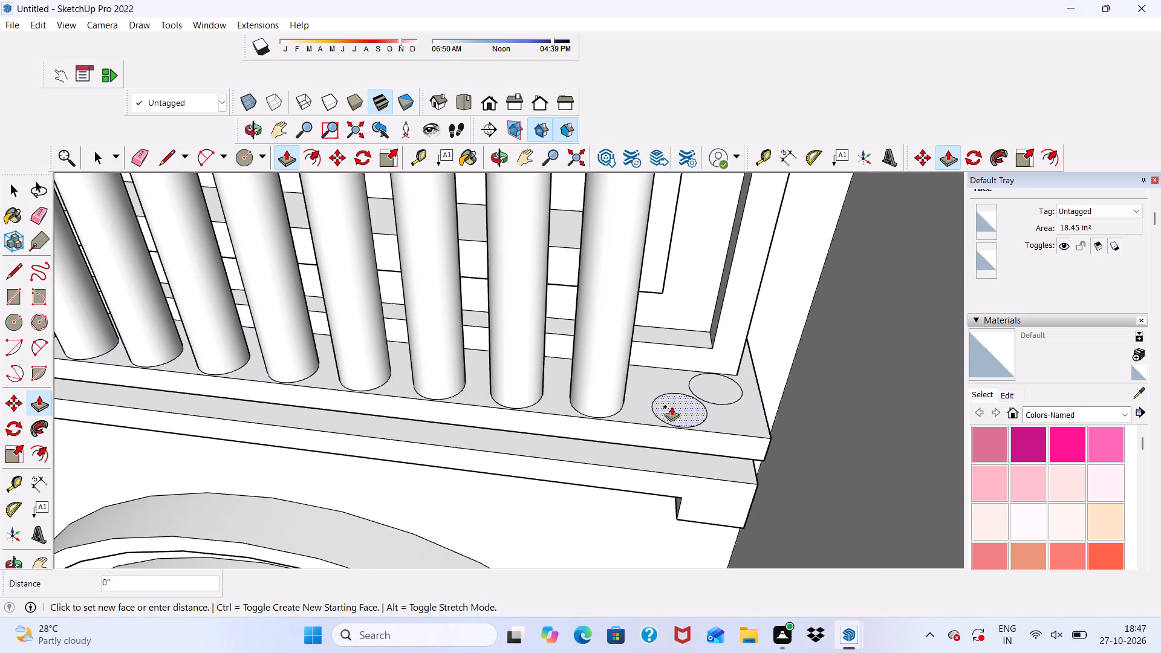
{"action": "scroll", "coordinate": [642, 284], "scroll_direction": "down", "scroll_amount": 10}
{"action": "scroll", "coordinate": [654, 218], "scroll_direction": "up", "scroll_amount": 3}
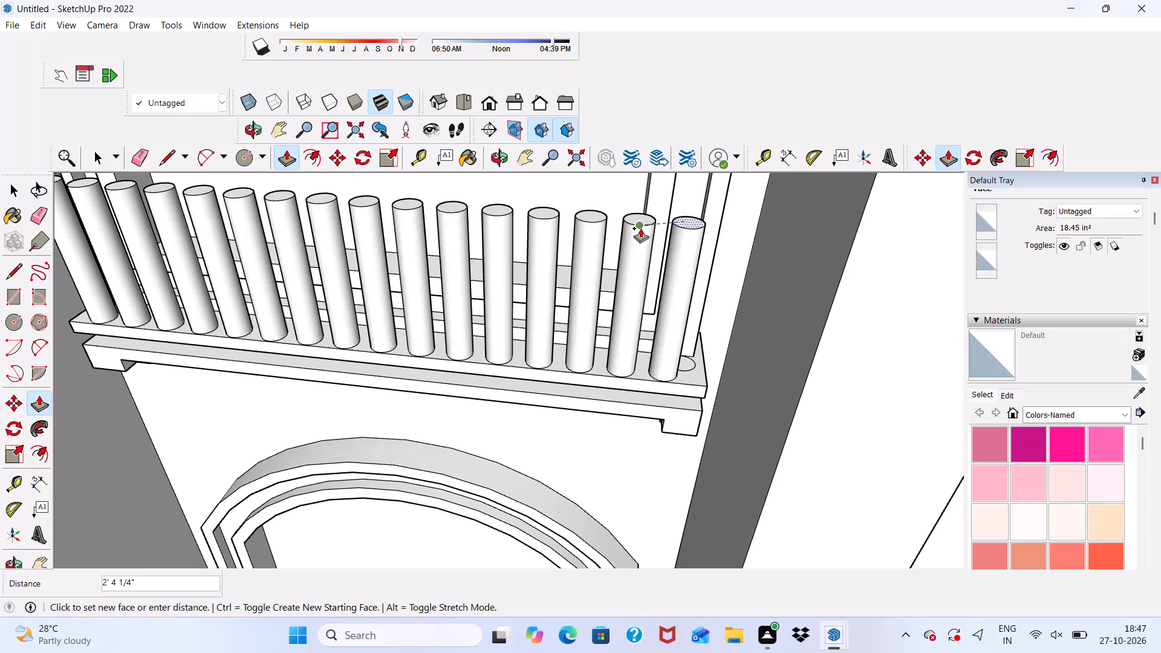
{"action": "left_click", "coordinate": [640, 228]}
Extrude the remaining circle at the sill's right rear corner about 2' 4 1/4", level with the front corner baluster's top.
{"action": "middle_click_drag", "start_coordinate": [673, 287], "coordinate": [579, 323]}
{"action": "scroll", "coordinate": [663, 375], "scroll_direction": "up", "scroll_amount": 4}
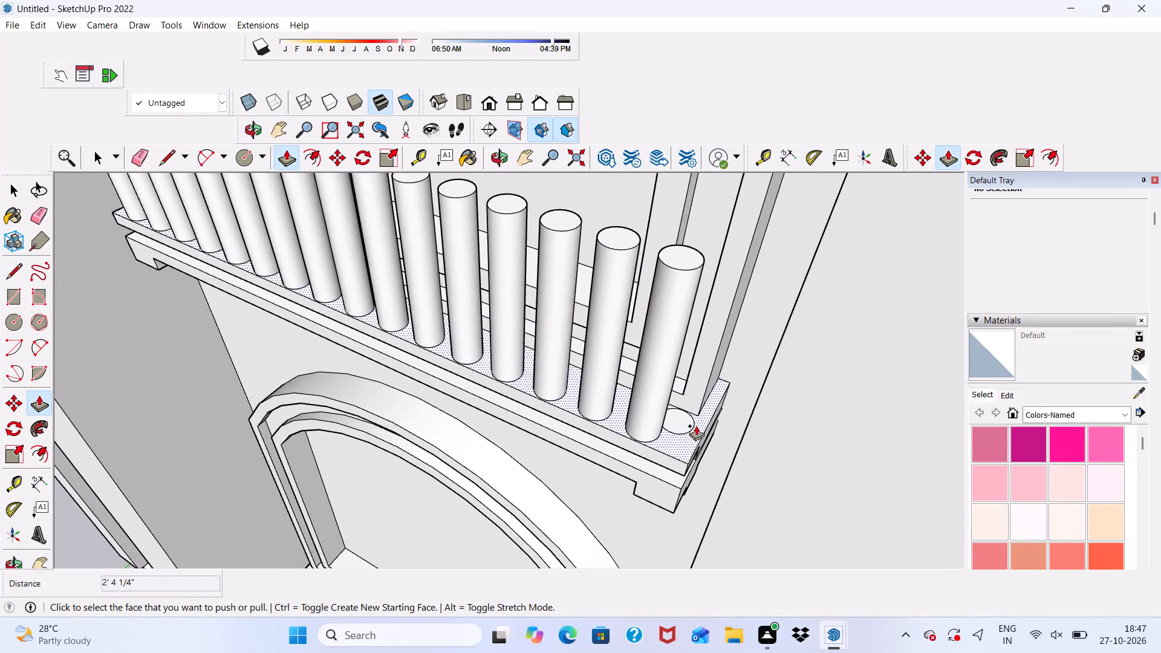
{"action": "scroll", "coordinate": [696, 426], "scroll_direction": "up", "scroll_amount": 2}
{"action": "left_click", "coordinate": [683, 415]}
{"action": "scroll", "coordinate": [674, 299], "scroll_direction": "down", "scroll_amount": 6}
{"action": "scroll", "coordinate": [698, 352], "scroll_direction": "up", "scroll_amount": 1}
{"action": "scroll", "coordinate": [695, 339], "scroll_direction": "down", "scroll_amount": 6}
{"action": "scroll", "coordinate": [687, 252], "scroll_direction": "up", "scroll_amount": 2}
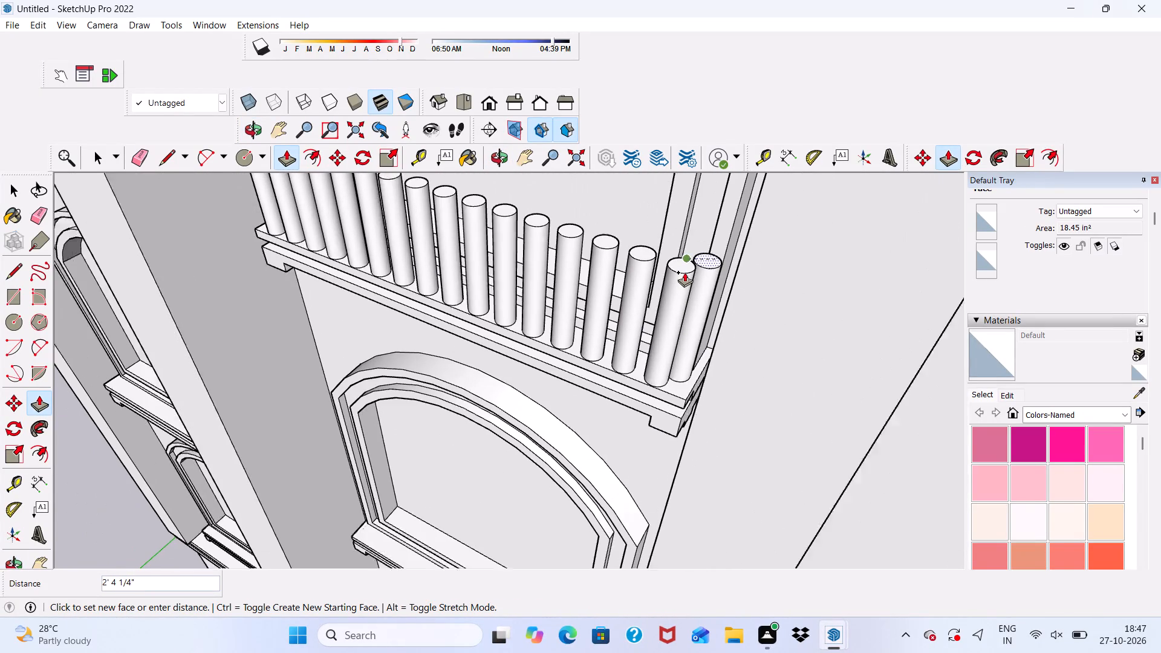
{"action": "left_click", "coordinate": [685, 272]}
Examine the facade in the standard front view, checking the central bay's balustrades and the window sills below them.
{"action": "scroll", "coordinate": [629, 308], "scroll_direction": "down", "scroll_amount": 11}
{"action": "middle_click_drag", "start_coordinate": [628, 337], "coordinate": [724, 232]}
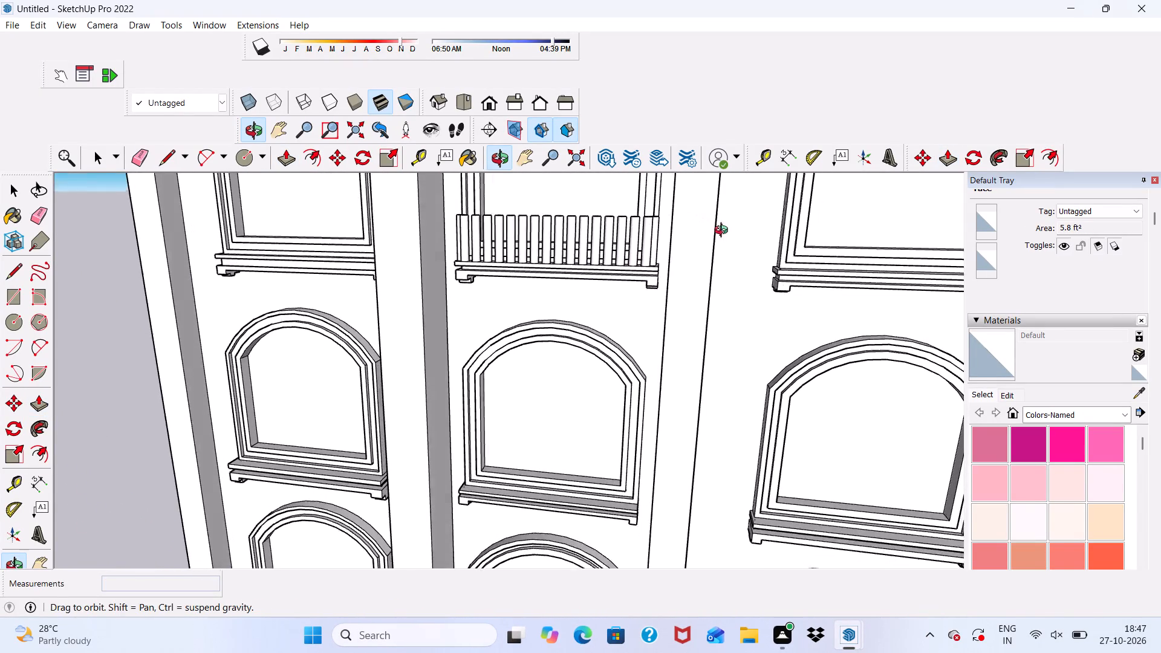
{"action": "middle_click_drag", "start_coordinate": [724, 232], "coordinate": [731, 244]}
{"action": "left_click_drag", "start_coordinate": [747, 281], "coordinate": [678, 311]}
{"action": "left_click", "coordinate": [487, 97]}
{"action": "scroll", "coordinate": [504, 364], "scroll_direction": "down", "scroll_amount": 3}
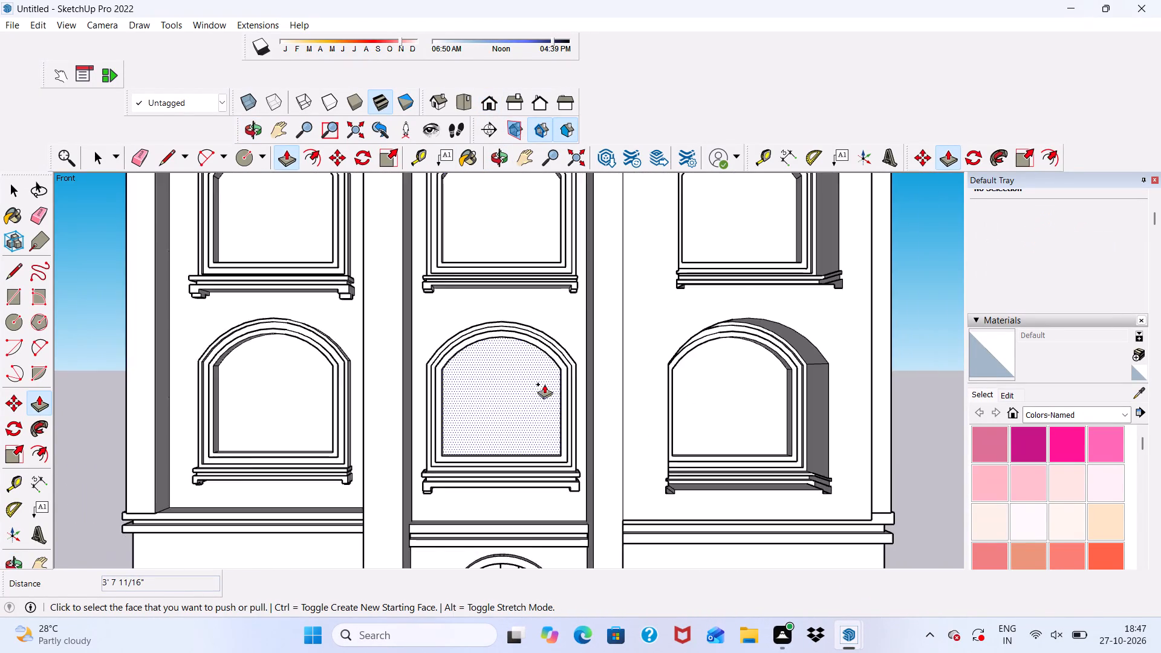
{"action": "scroll", "coordinate": [544, 384], "scroll_direction": "down", "scroll_amount": 14}
{"action": "scroll", "coordinate": [544, 326], "scroll_direction": "up", "scroll_amount": 4}
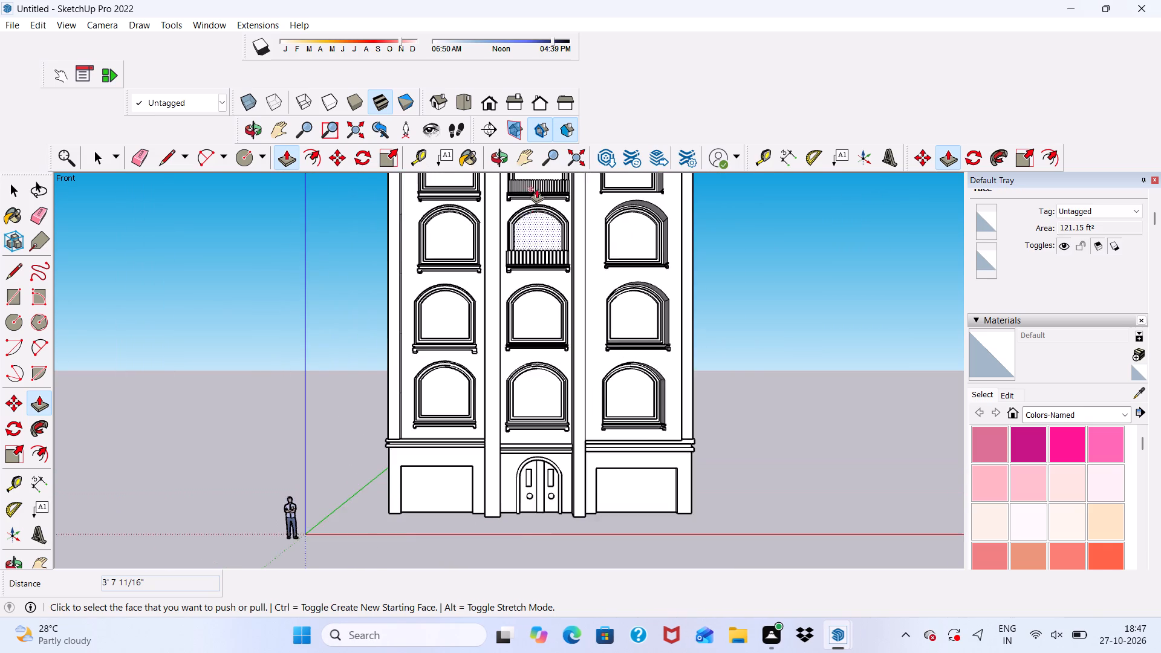
{"action": "scroll", "coordinate": [536, 189], "scroll_direction": "up", "scroll_amount": 8}
{"action": "scroll", "coordinate": [519, 392], "scroll_direction": "up", "scroll_amount": 1}
{"action": "key", "text": "space"}
{"action": "scroll", "coordinate": [518, 437], "scroll_direction": "down", "scroll_amount": 2}
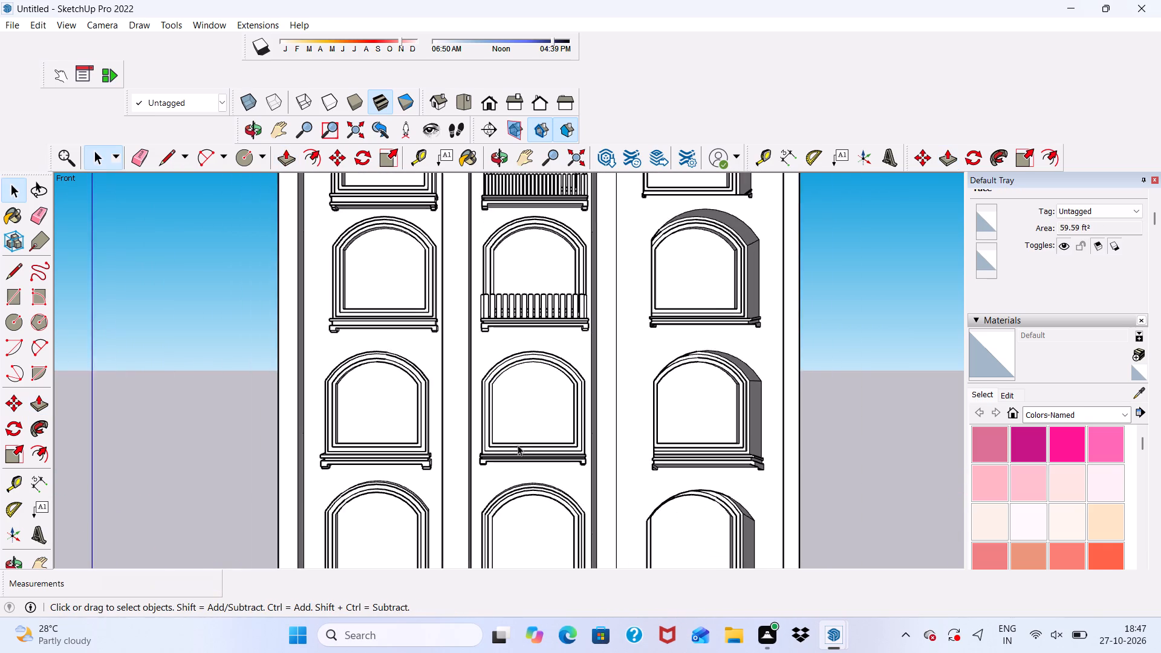
Draw a circle of about 1 13/16" radius at the left rear corner of the central-bay sill directly below the lowest balustrade.
{"action": "middle_click_drag", "start_coordinate": [518, 445], "coordinate": [527, 510]}
{"action": "scroll", "coordinate": [527, 510], "scroll_direction": "up", "scroll_amount": 8}
{"action": "scroll", "coordinate": [522, 416], "scroll_direction": "up", "scroll_amount": 3}
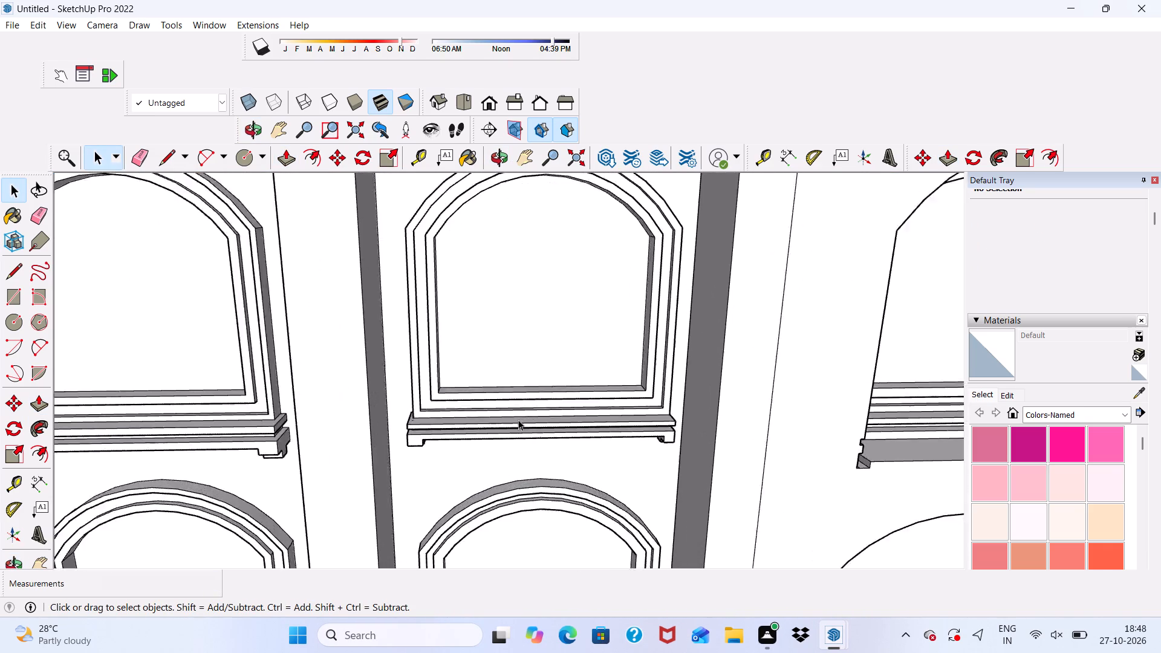
{"action": "scroll", "coordinate": [518, 420], "scroll_direction": "up", "scroll_amount": 3}
{"action": "scroll", "coordinate": [518, 421], "scroll_direction": "down", "scroll_amount": 2}
{"action": "middle_click_drag", "start_coordinate": [504, 439], "coordinate": [504, 481]}
{"action": "scroll", "coordinate": [501, 499], "scroll_direction": "up", "scroll_amount": 5}
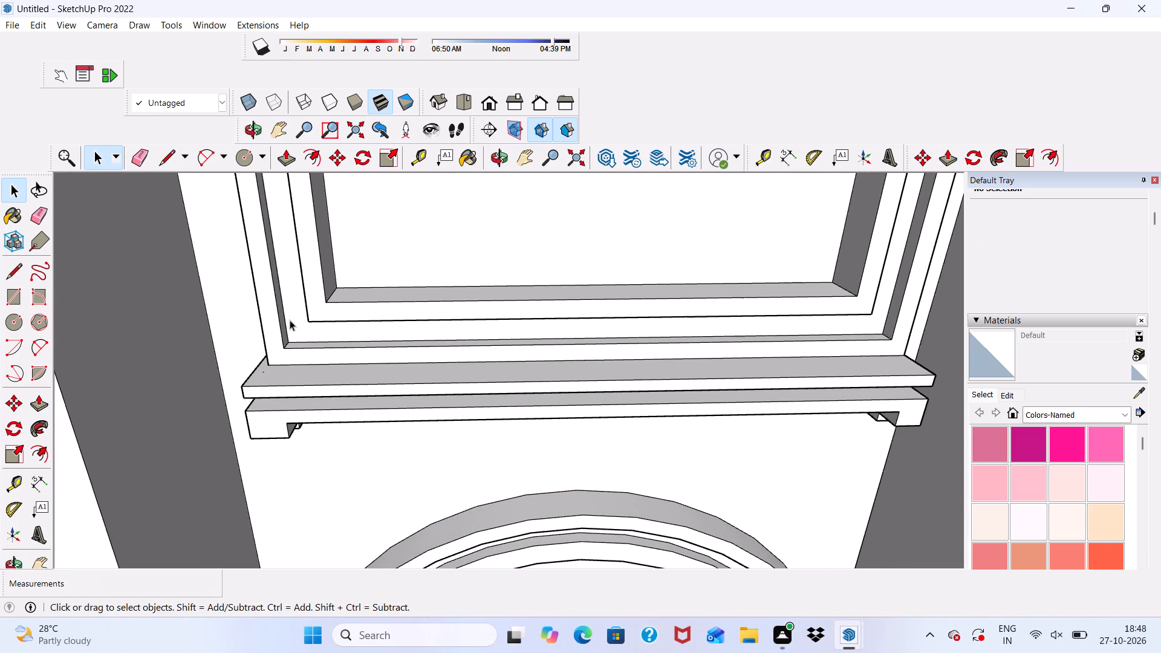
{"action": "left_click", "coordinate": [246, 149]}
{"action": "scroll", "coordinate": [316, 382], "scroll_direction": "up", "scroll_amount": 3}
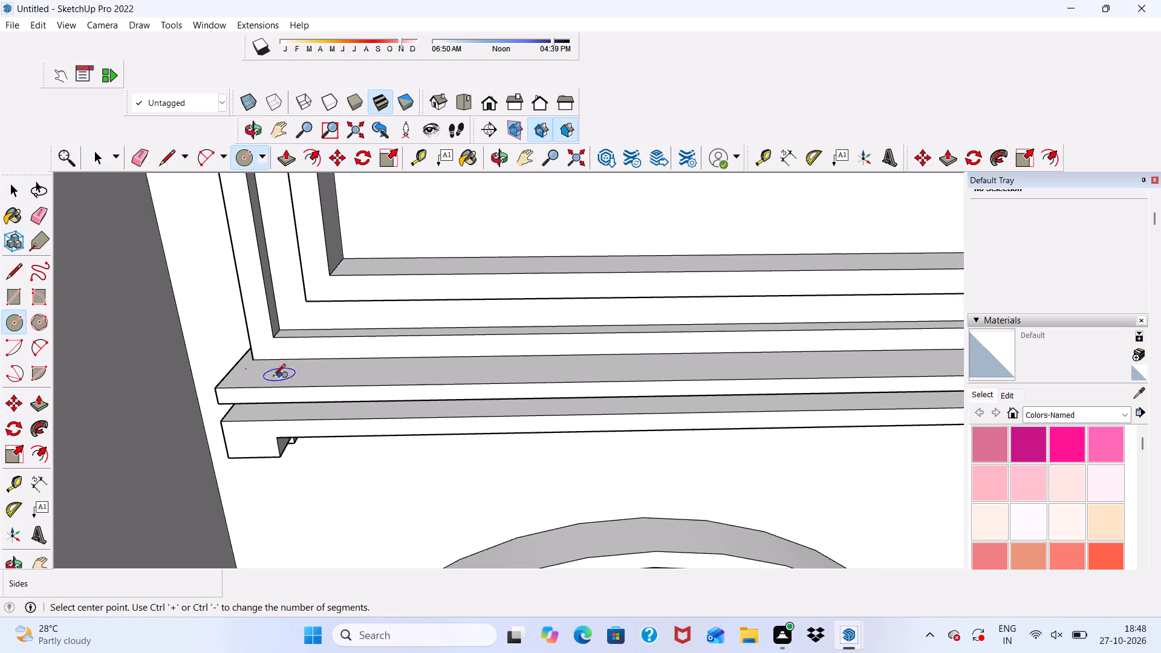
{"action": "scroll", "coordinate": [266, 386], "scroll_direction": "up", "scroll_amount": 3}
{"action": "middle_click_drag", "start_coordinate": [265, 389], "coordinate": [351, 460]}
{"action": "scroll", "coordinate": [294, 435], "scroll_direction": "up", "scroll_amount": 4}
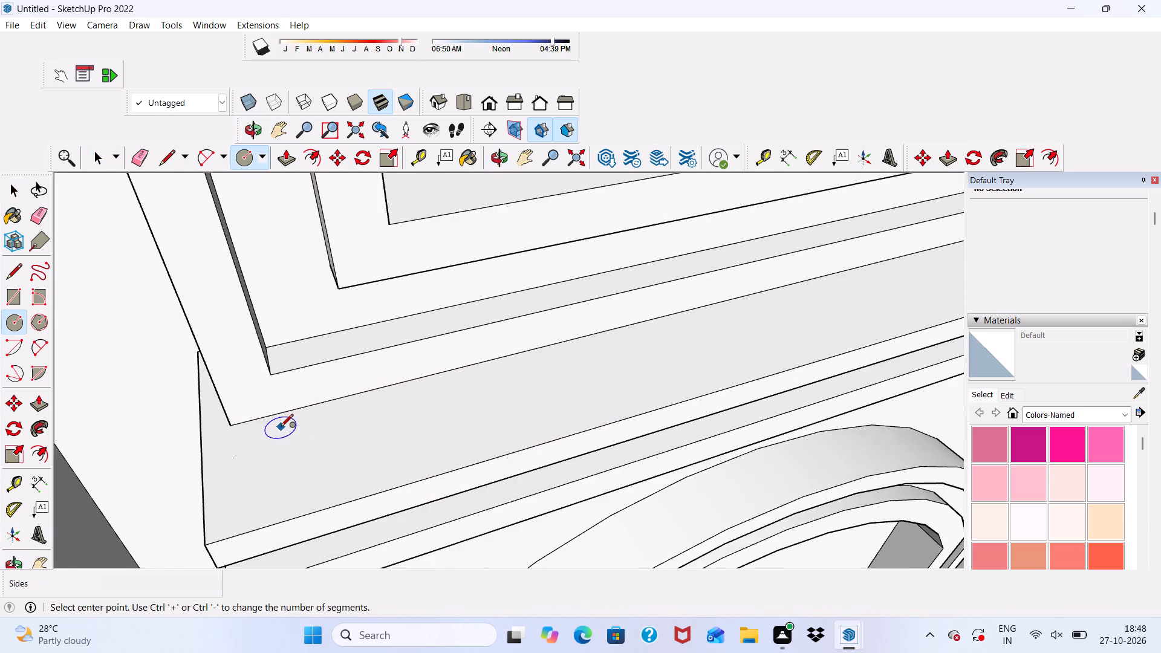
{"action": "scroll", "coordinate": [264, 423], "scroll_direction": "up", "scroll_amount": 3}
{"action": "scroll", "coordinate": [275, 389], "scroll_direction": "down", "scroll_amount": 6}
{"action": "scroll", "coordinate": [492, 434], "scroll_direction": "up", "scroll_amount": 1}
{"action": "scroll", "coordinate": [495, 420], "scroll_direction": "down", "scroll_amount": 5}
{"action": "scroll", "coordinate": [504, 482], "scroll_direction": "up", "scroll_amount": 1}
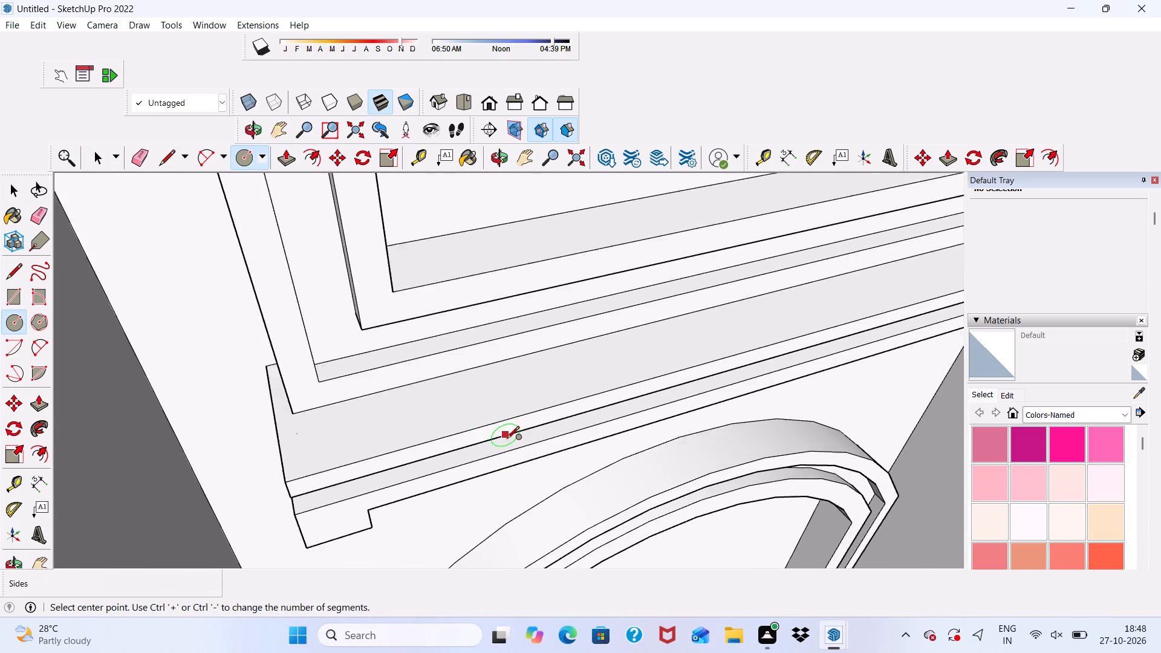
{"action": "scroll", "coordinate": [507, 440], "scroll_direction": "down", "scroll_amount": 3}
{"action": "middle_click_drag", "start_coordinate": [507, 449], "coordinate": [416, 422]}
{"action": "scroll", "coordinate": [313, 360], "scroll_direction": "up", "scroll_amount": 4}
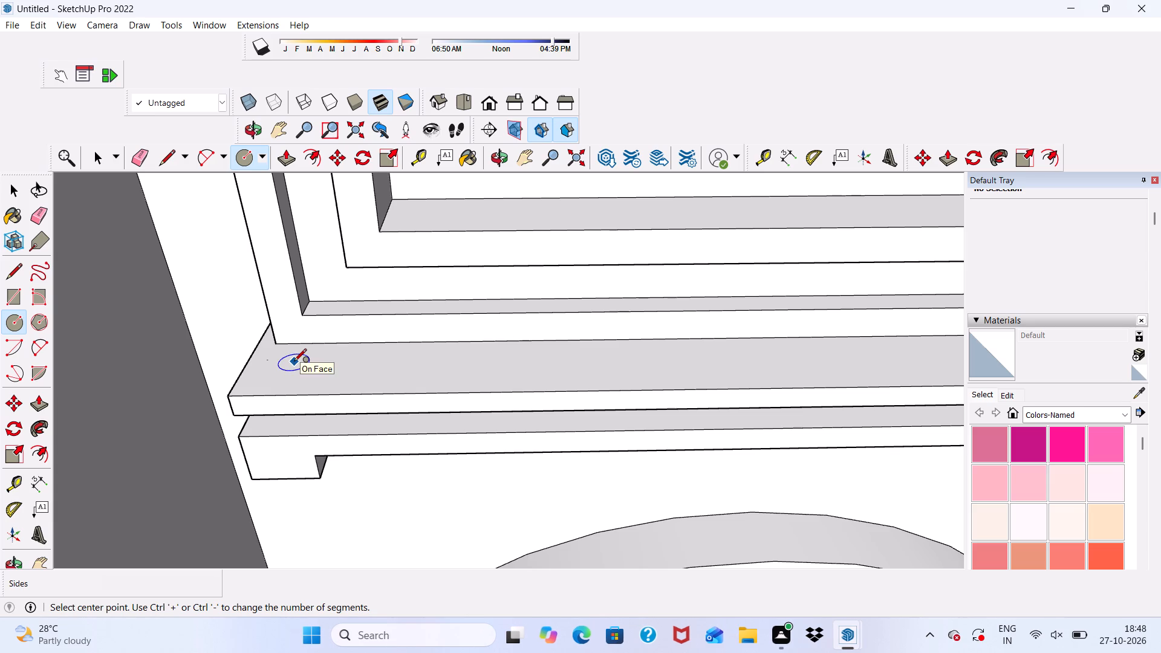
{"action": "left_click", "coordinate": [293, 355]}
{"action": "scroll", "coordinate": [290, 344], "scroll_direction": "up", "scroll_amount": 4}
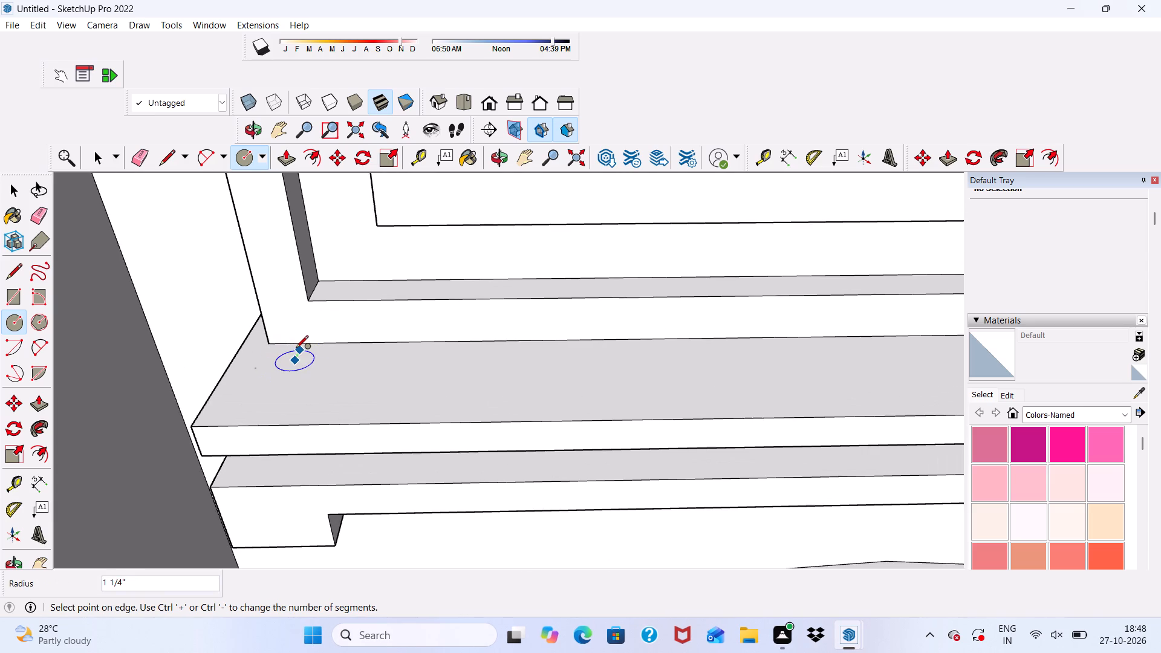
{"action": "scroll", "coordinate": [296, 349], "scroll_direction": "up", "scroll_amount": 7}
{"action": "scroll", "coordinate": [296, 343], "scroll_direction": "down", "scroll_amount": 1}
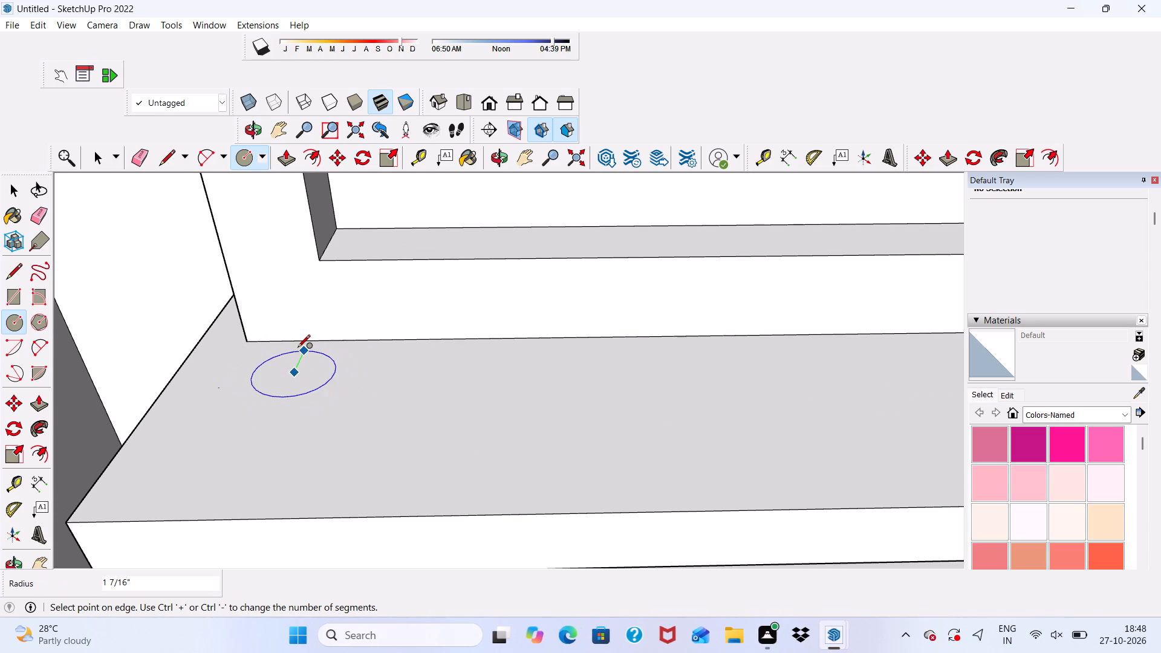
{"action": "scroll", "coordinate": [298, 348], "scroll_direction": "up", "scroll_amount": 2}
{"action": "left_click", "coordinate": [298, 345]}
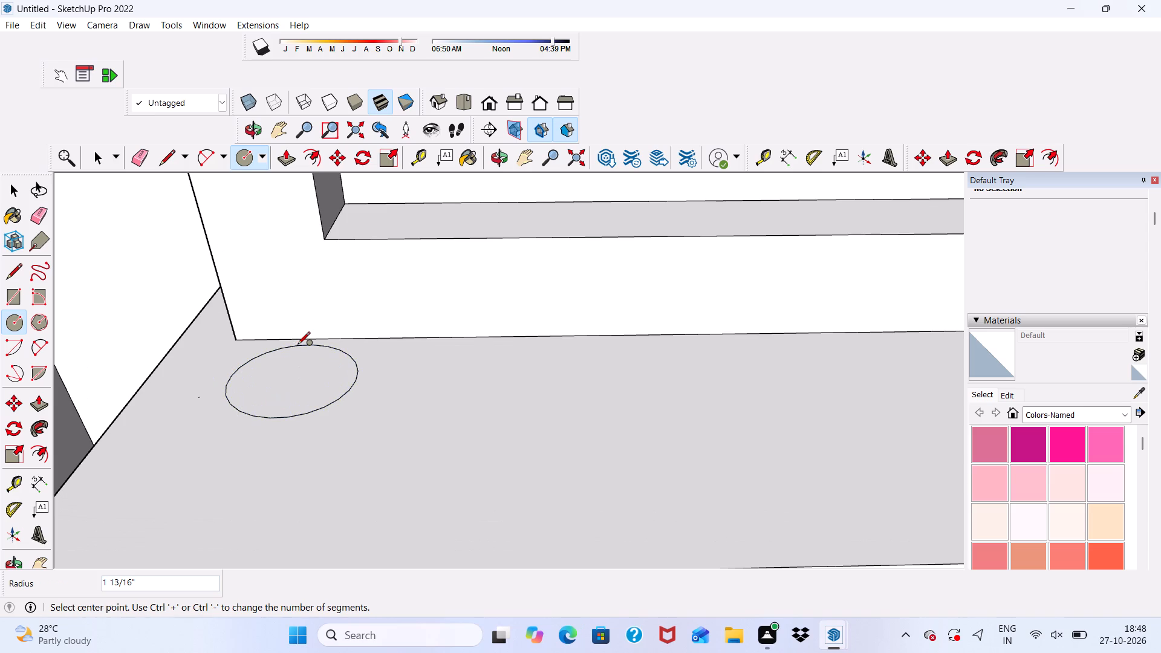
Copy the corner circle about 4 11/16" forward towards the sill's front edge.
{"action": "scroll", "coordinate": [298, 345], "scroll_direction": "down", "scroll_amount": 6}
{"action": "key", "text": "space"}
{"action": "left_click", "coordinate": [308, 380]}
{"action": "left_click", "coordinate": [308, 380]}
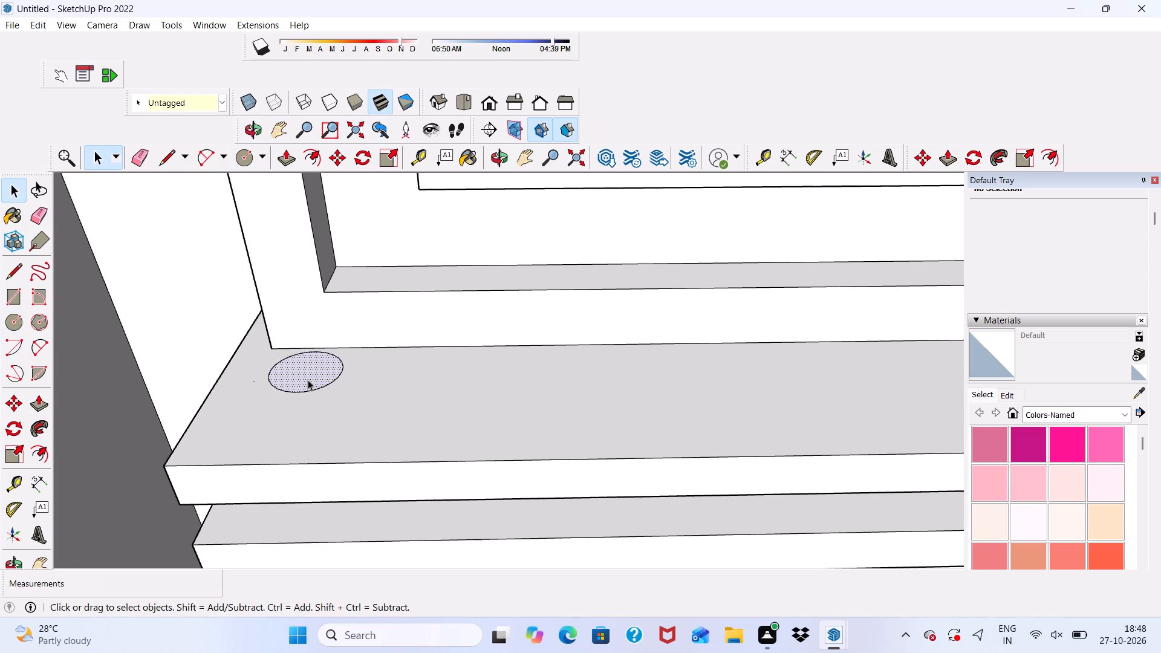
{"action": "left_click", "coordinate": [337, 157]}
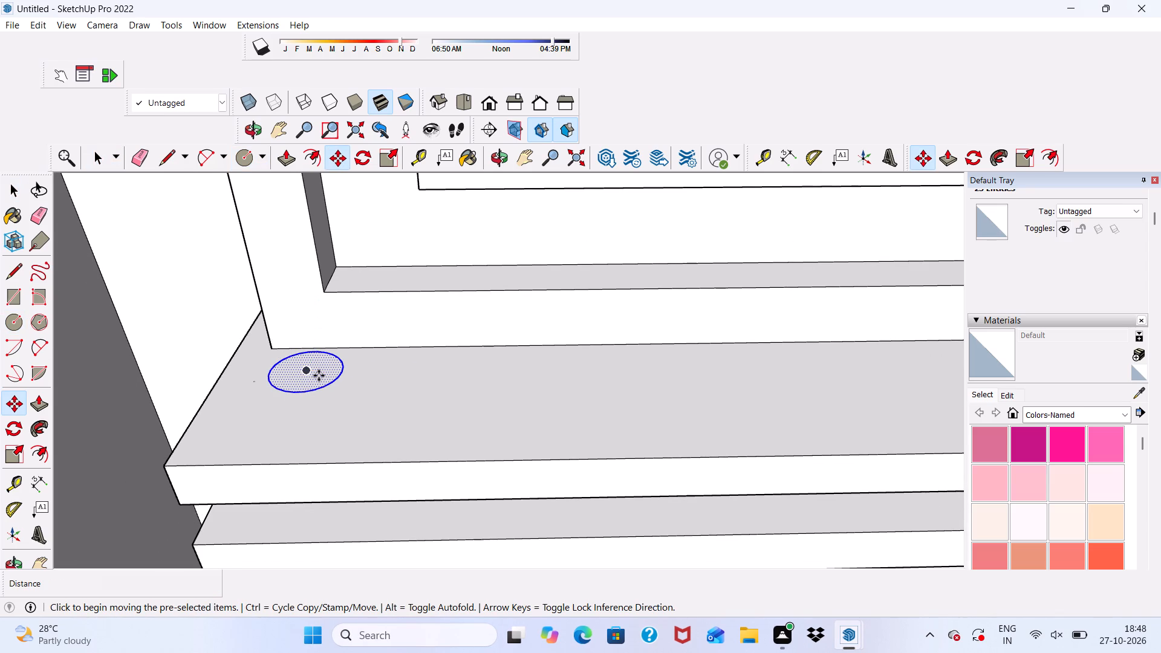
{"action": "left_click", "coordinate": [319, 375]}
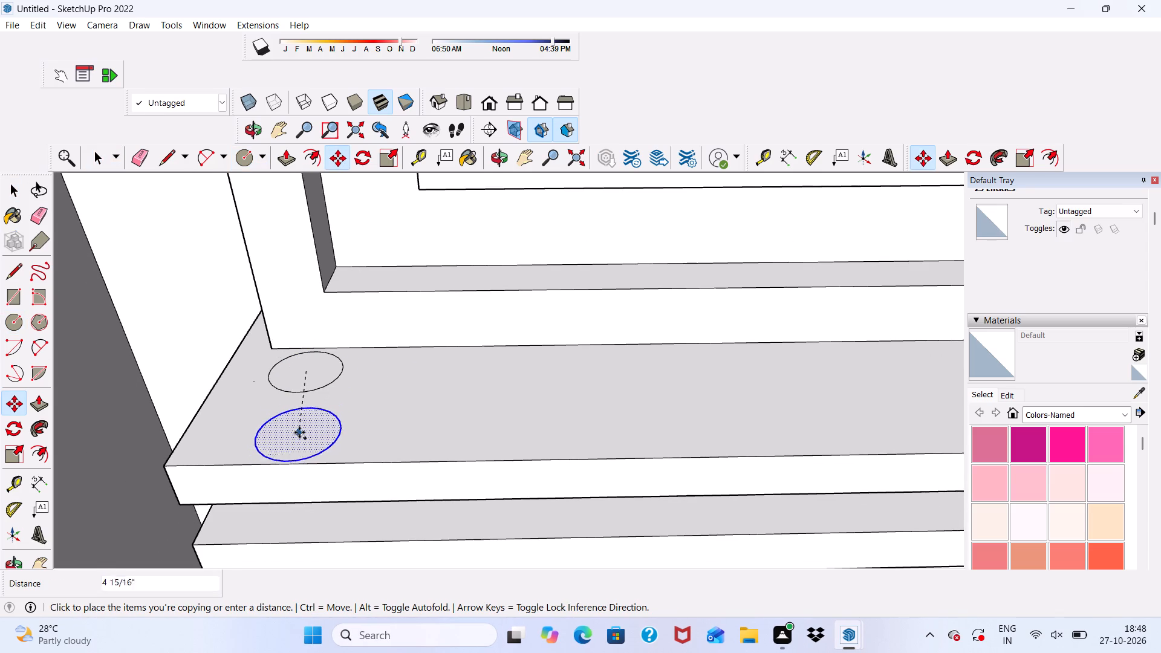
{"action": "left_click", "coordinate": [299, 429]}
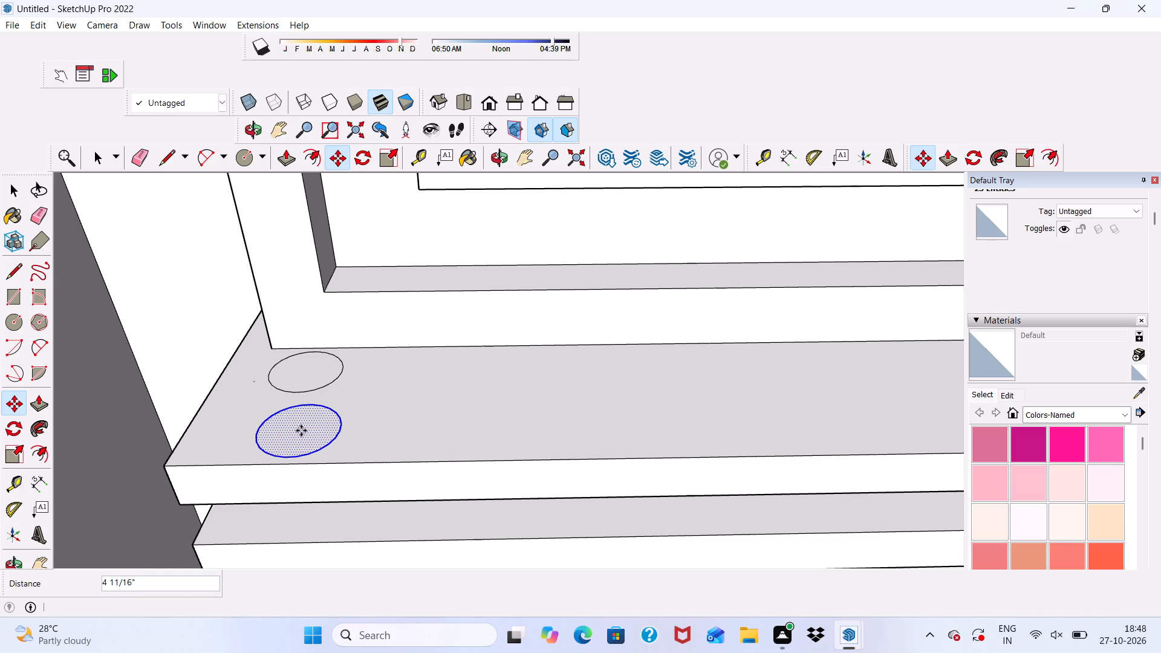
Array the front circle along the sill as 25 copies spaced about 4 9/16" apart.
{"action": "left_click", "coordinate": [300, 439]}
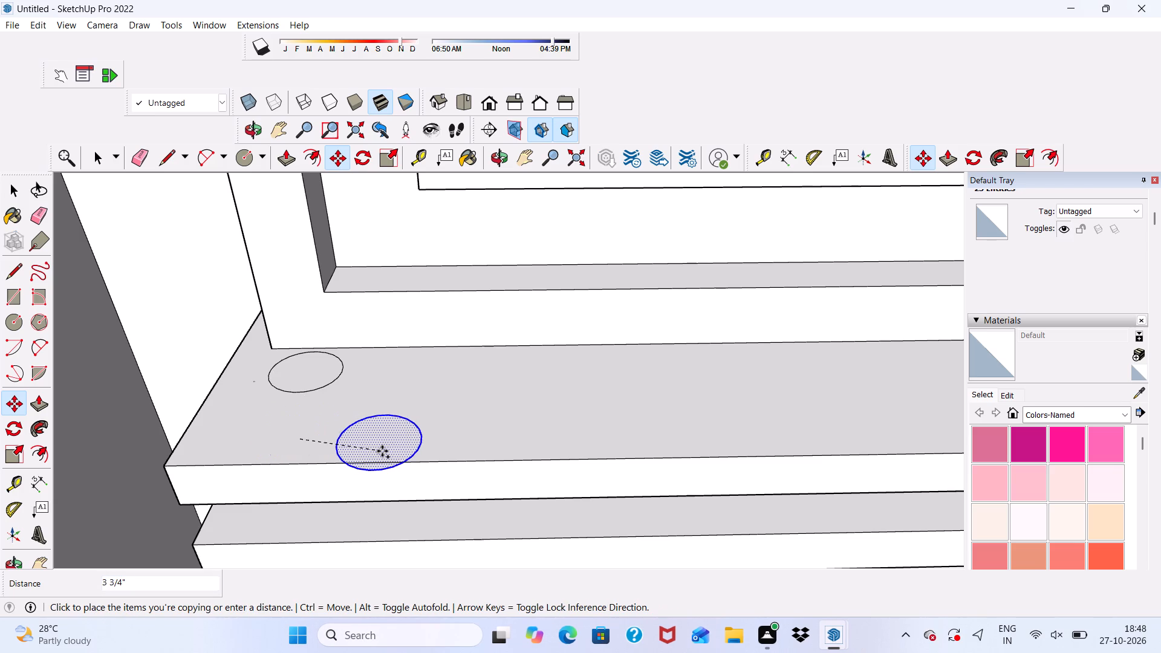
{"action": "left_click", "coordinate": [405, 440]}
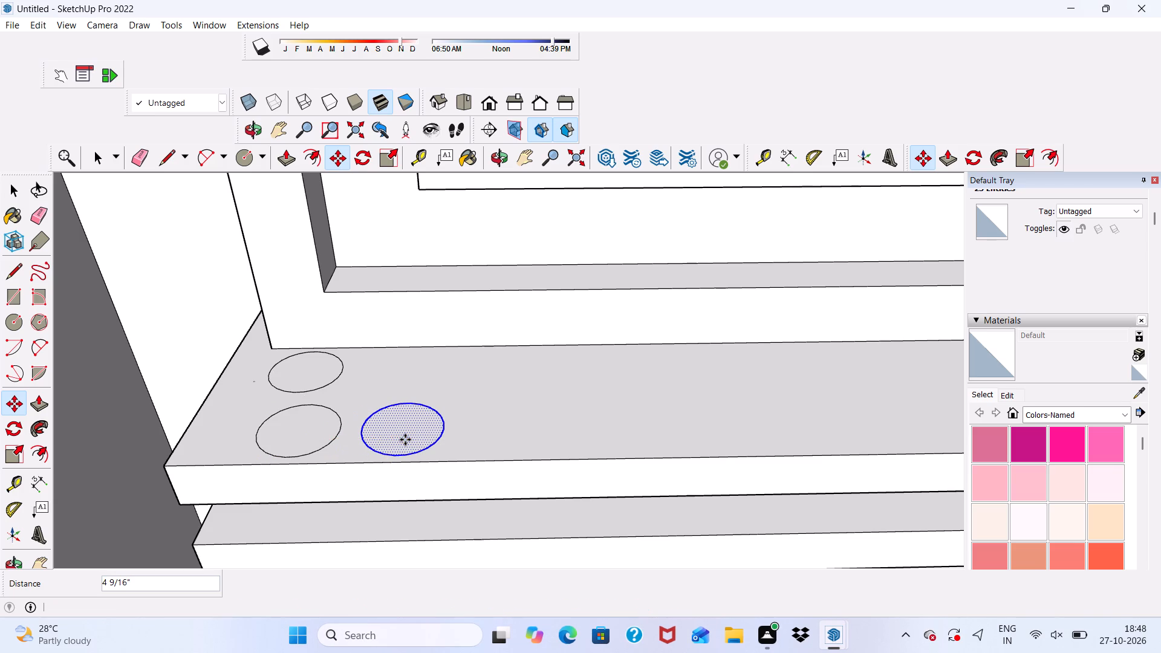
{"action": "key", "text": "shift+asterisk"}
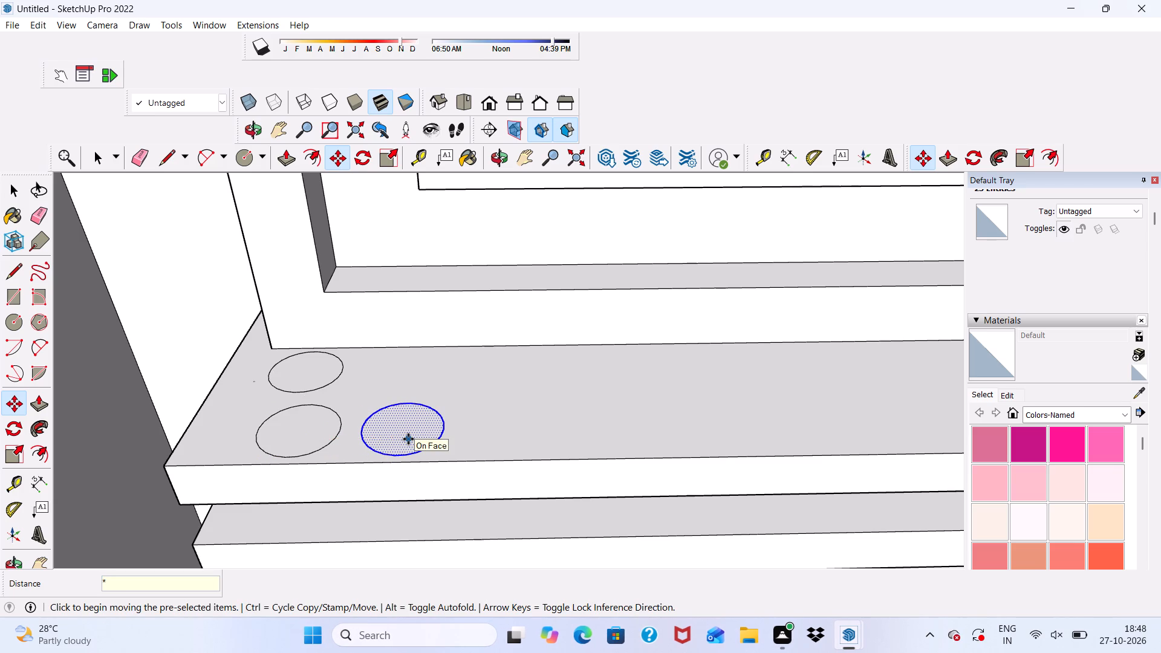
{"action": "type", "text": "25"}
{"action": "key", "text": "Return"}
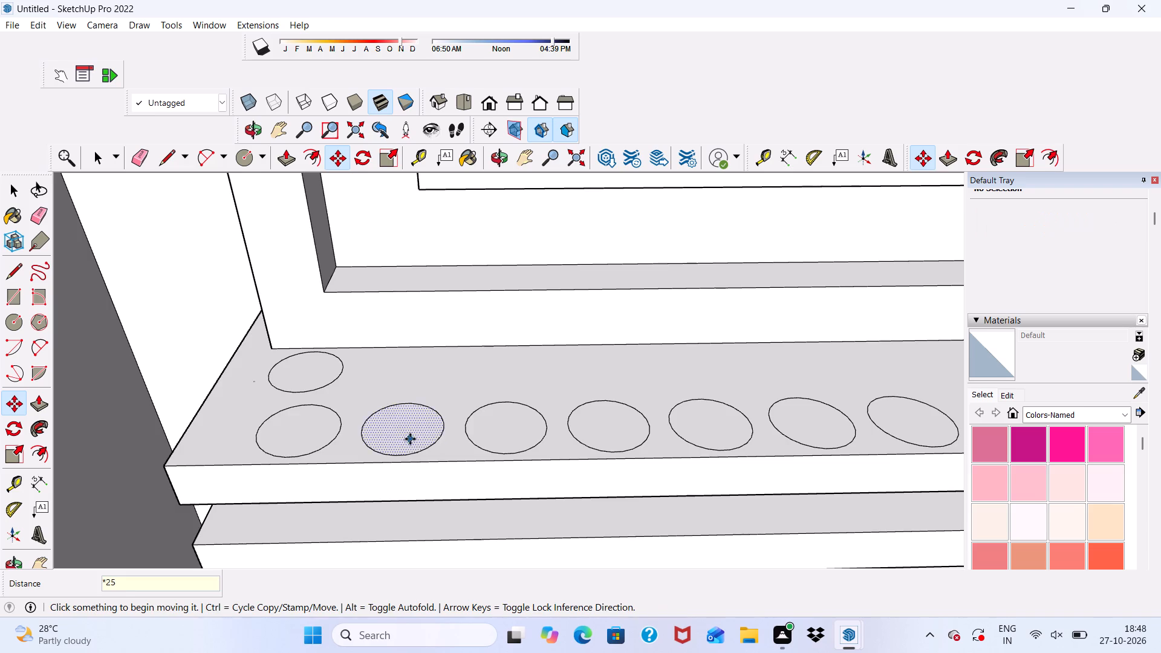
Copy the last circle of the front row about 4 7/16" back to the sill's right rear corner.
{"action": "scroll", "coordinate": [403, 423], "scroll_direction": "down", "scroll_amount": 8}
{"action": "scroll", "coordinate": [516, 450], "scroll_direction": "down", "scroll_amount": 20}
{"action": "scroll", "coordinate": [516, 450], "scroll_direction": "down", "scroll_amount": 1}
{"action": "scroll", "coordinate": [626, 481], "scroll_direction": "up", "scroll_amount": 1}
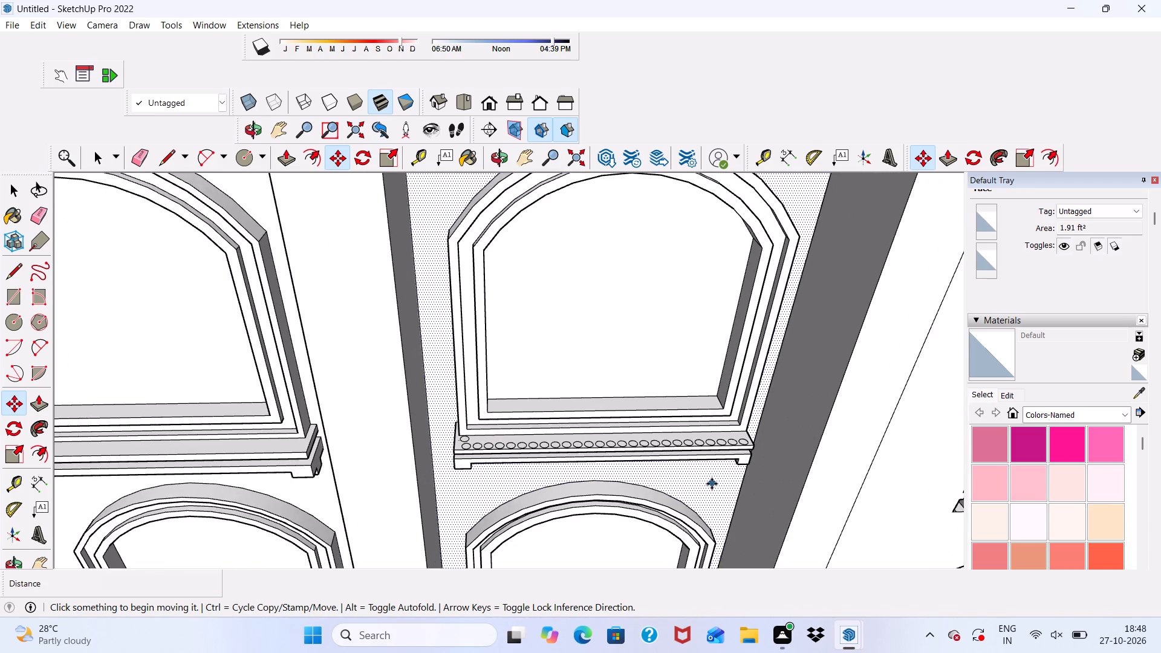
{"action": "middle_click_drag", "start_coordinate": [712, 484], "coordinate": [680, 510]}
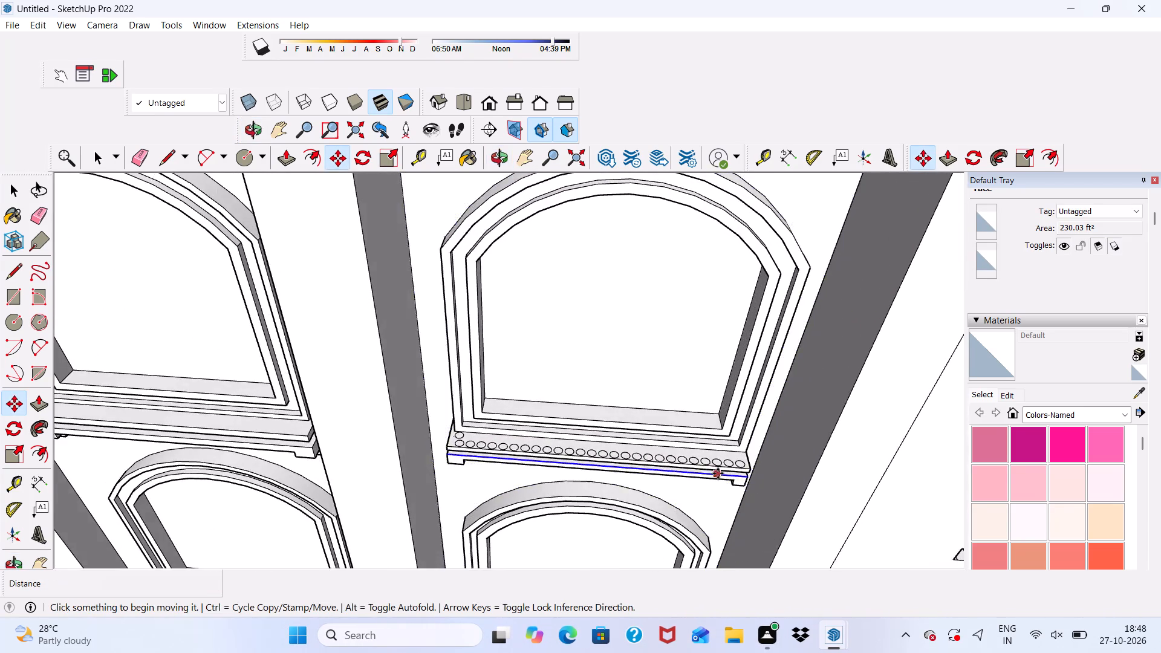
{"action": "scroll", "coordinate": [718, 467], "scroll_direction": "up", "scroll_amount": 18}
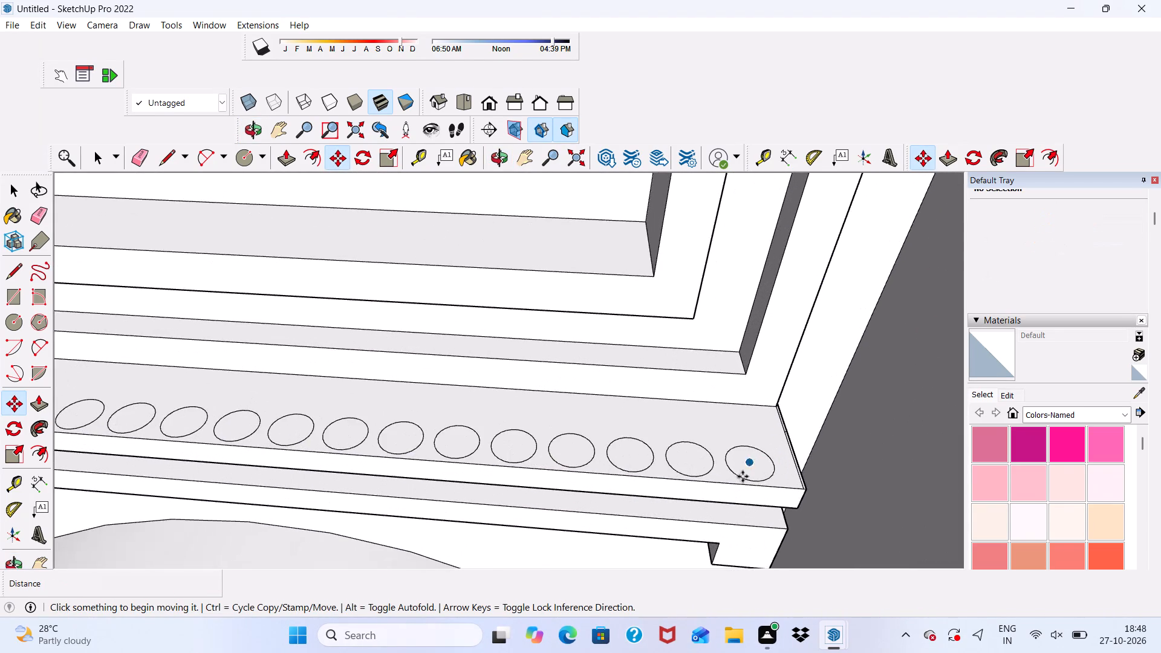
{"action": "scroll", "coordinate": [743, 476], "scroll_direction": "up", "scroll_amount": 4}
{"action": "left_click", "coordinate": [732, 475]}
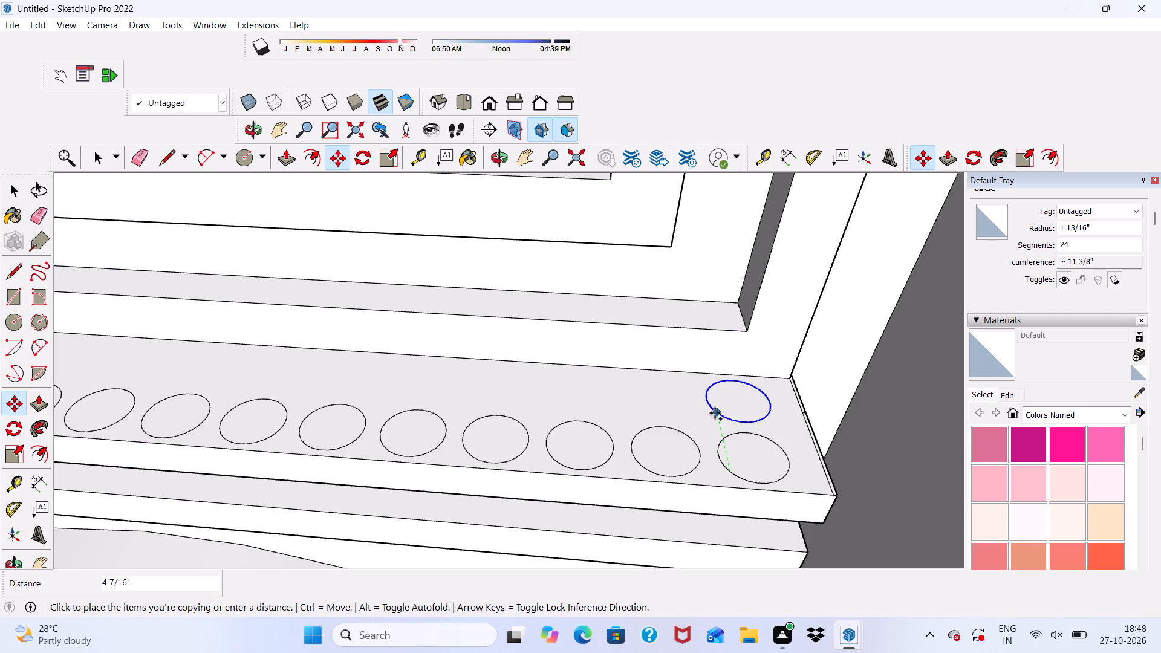
{"action": "left_click", "coordinate": [715, 413]}
Extrude the circle at the sill's right rear corner about 1' 11 9/16" upward as a baluster.
{"action": "scroll", "coordinate": [704, 418], "scroll_direction": "down", "scroll_amount": 5}
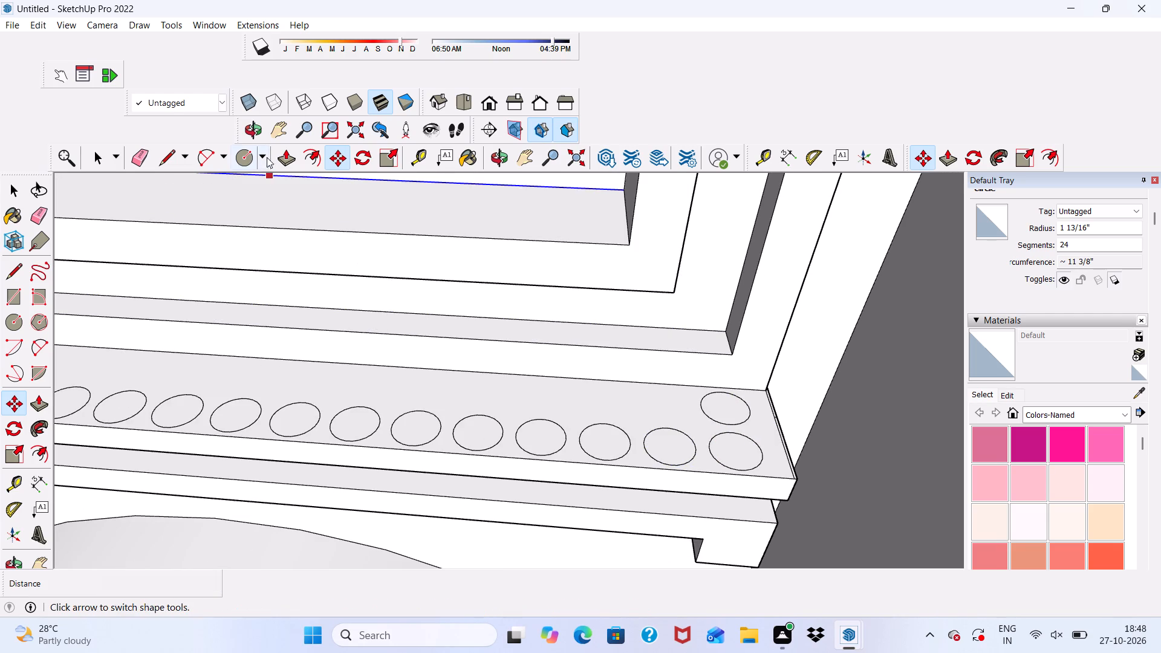
{"action": "left_click", "coordinate": [279, 158]}
{"action": "scroll", "coordinate": [692, 400], "scroll_direction": "up", "scroll_amount": 2}
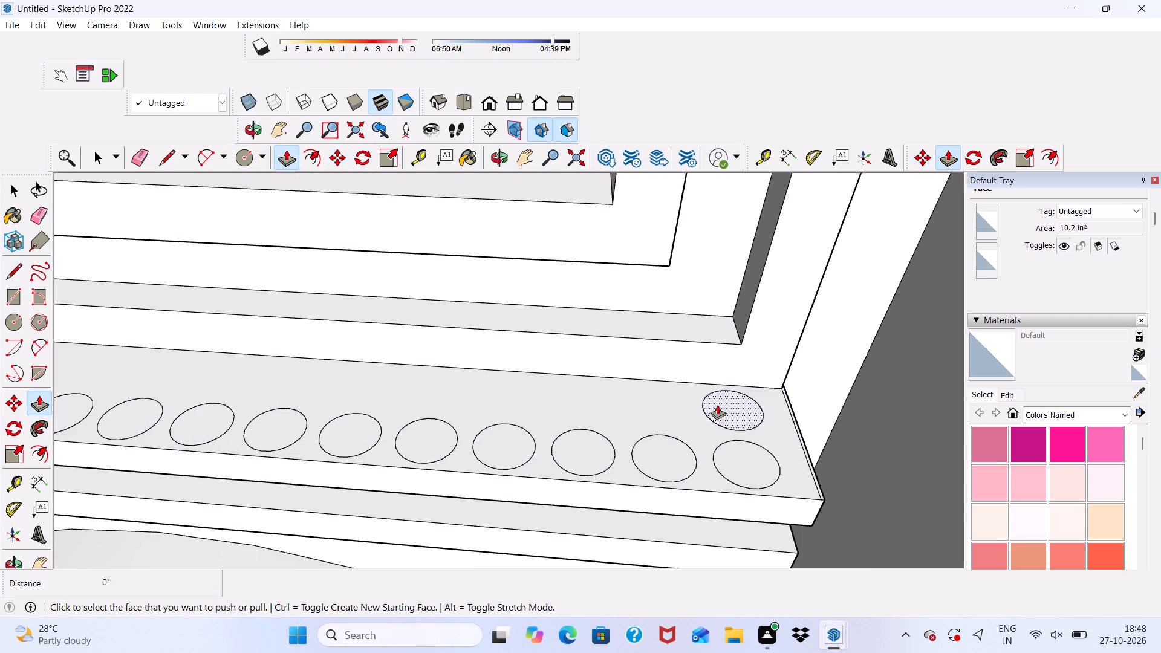
{"action": "left_click", "coordinate": [717, 404]}
{"action": "scroll", "coordinate": [717, 255], "scroll_direction": "down", "scroll_amount": 6}
{"action": "scroll", "coordinate": [717, 317], "scroll_direction": "down", "scroll_amount": 4}
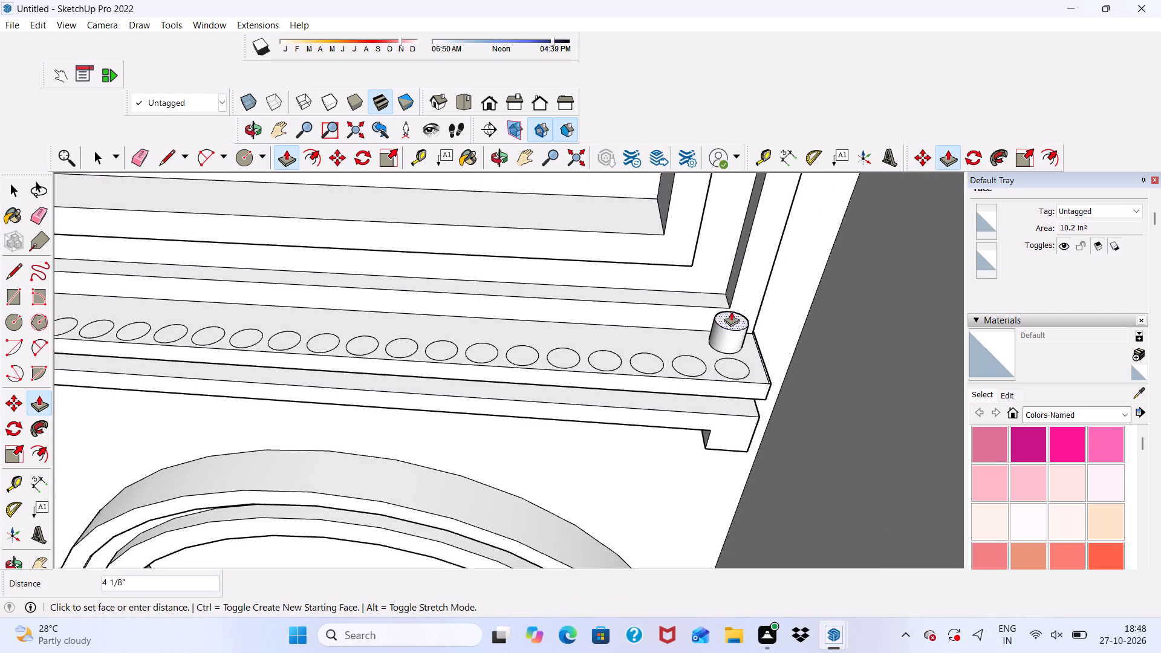
{"action": "left_click", "coordinate": [759, 184]}
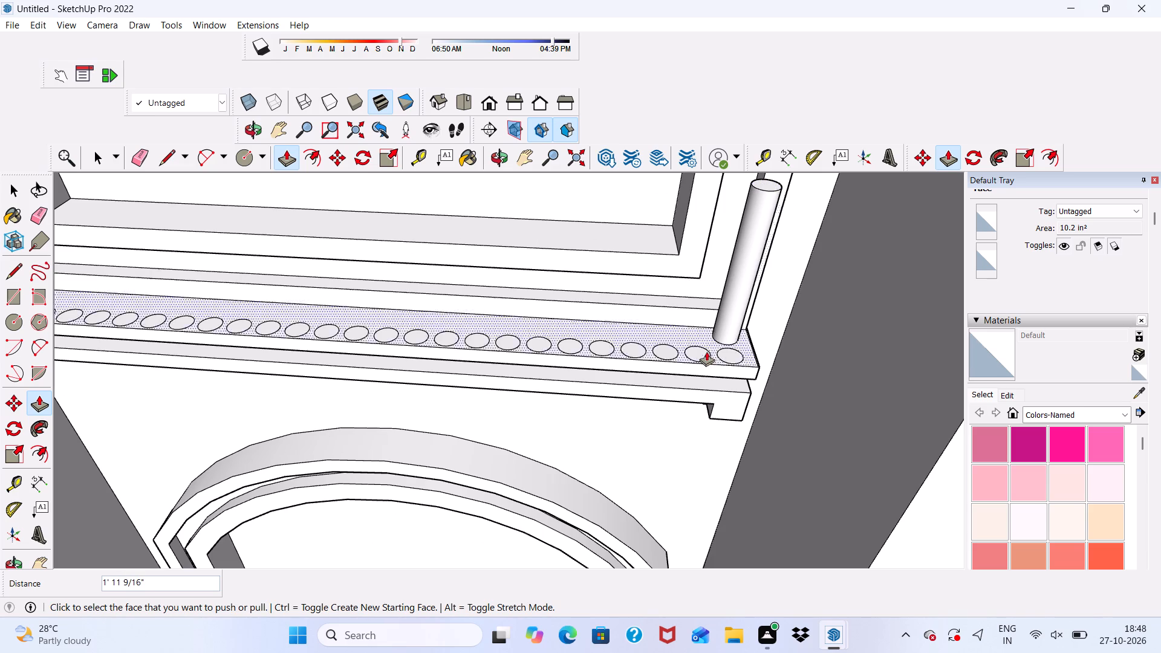
Extrude the front row's right corner circle and its neighbour 1' 11 9/16" upward, level with the rear corner baluster.
{"action": "scroll", "coordinate": [730, 357], "scroll_direction": "up", "scroll_amount": 4}
{"action": "left_click", "coordinate": [732, 351]}
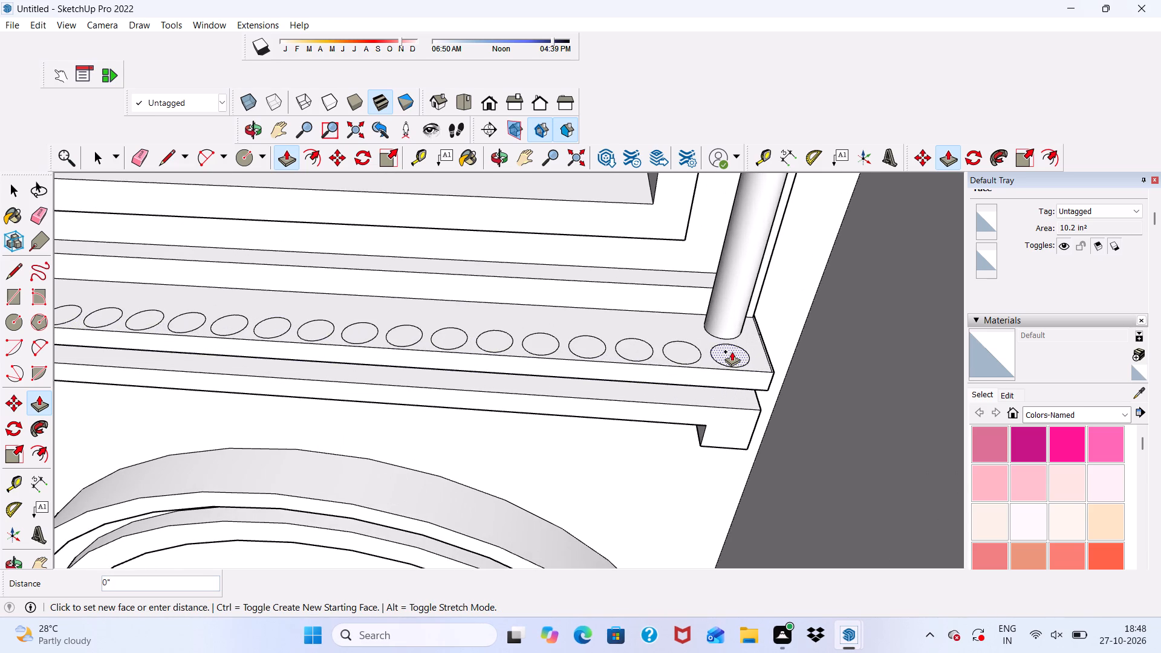
{"action": "scroll", "coordinate": [732, 351], "scroll_direction": "down", "scroll_amount": 10}
{"action": "scroll", "coordinate": [724, 292], "scroll_direction": "down", "scroll_amount": 5}
{"action": "scroll", "coordinate": [731, 276], "scroll_direction": "up", "scroll_amount": 10}
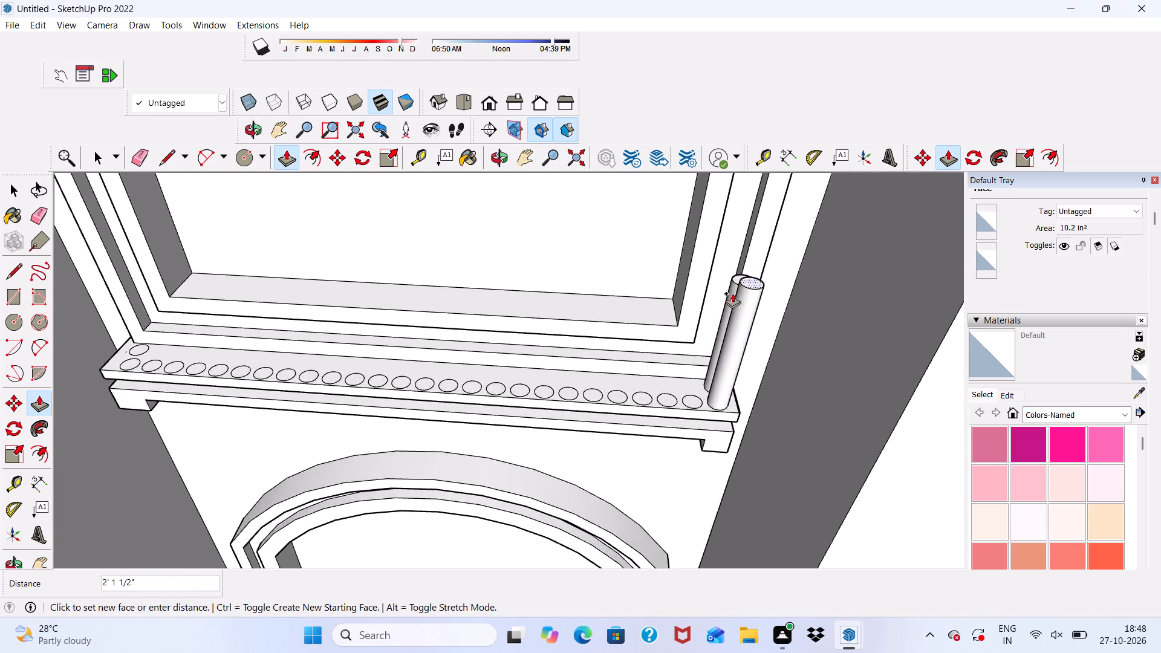
{"action": "scroll", "coordinate": [732, 293], "scroll_direction": "up", "scroll_amount": 5}
{"action": "left_click", "coordinate": [735, 270]}
{"action": "scroll", "coordinate": [680, 424], "scroll_direction": "up", "scroll_amount": 3}
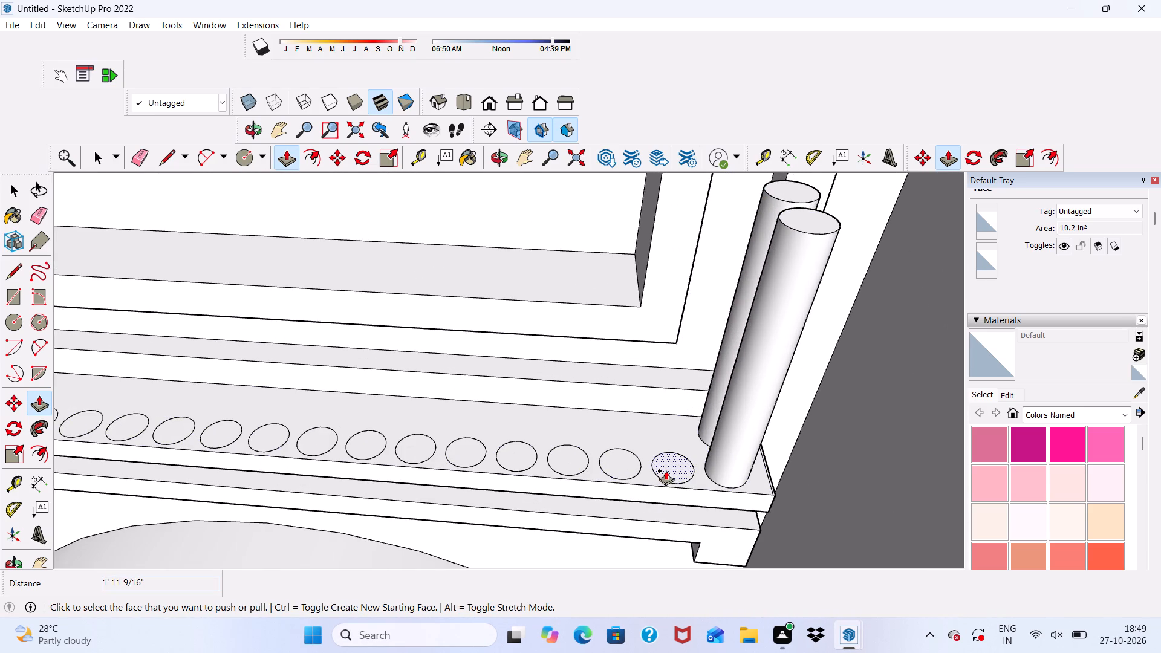
{"action": "left_click", "coordinate": [666, 470]}
{"action": "left_click", "coordinate": [799, 233]}
Extrude the third and fourth circles from the right end of the front row 1' 11 9/16" upward.
{"action": "scroll", "coordinate": [635, 449], "scroll_direction": "up", "scroll_amount": 1}
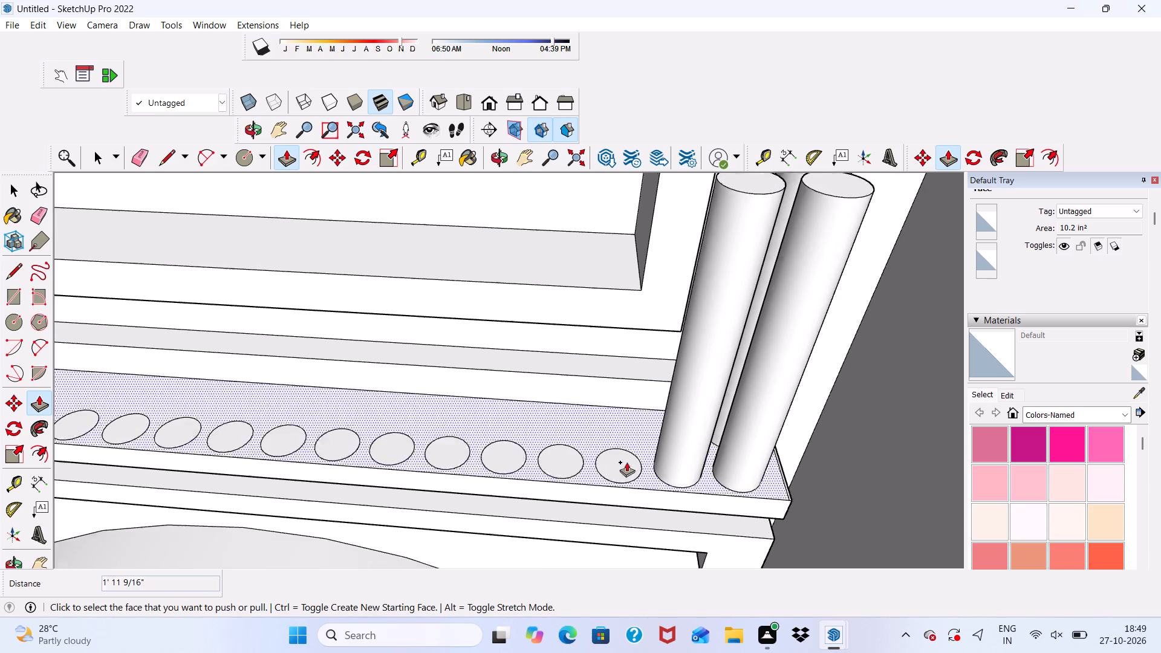
{"action": "scroll", "coordinate": [626, 462], "scroll_direction": "up", "scroll_amount": 1}
{"action": "left_click", "coordinate": [620, 470]}
{"action": "scroll", "coordinate": [629, 398], "scroll_direction": "down", "scroll_amount": 8}
{"action": "scroll", "coordinate": [675, 300], "scroll_direction": "up", "scroll_amount": 1}
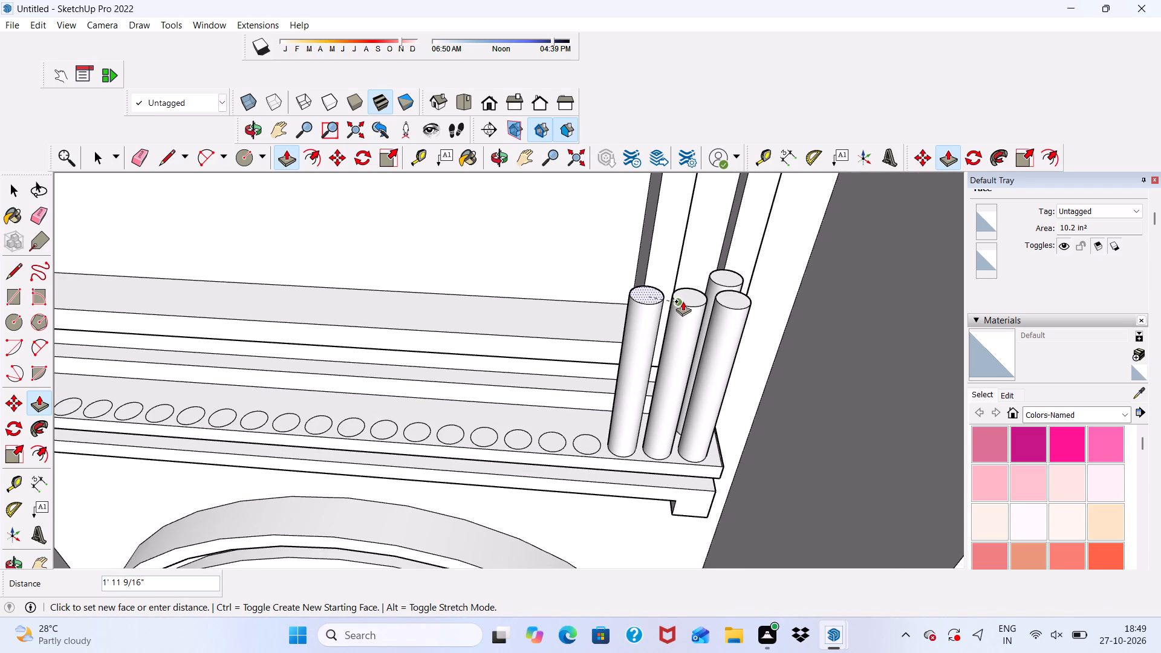
{"action": "left_click", "coordinate": [683, 302]}
{"action": "scroll", "coordinate": [590, 477], "scroll_direction": "up", "scroll_amount": 4}
{"action": "scroll", "coordinate": [589, 425], "scroll_direction": "up", "scroll_amount": 1}
{"action": "left_click", "coordinate": [589, 425]}
{"action": "scroll", "coordinate": [581, 352], "scroll_direction": "down", "scroll_amount": 3}
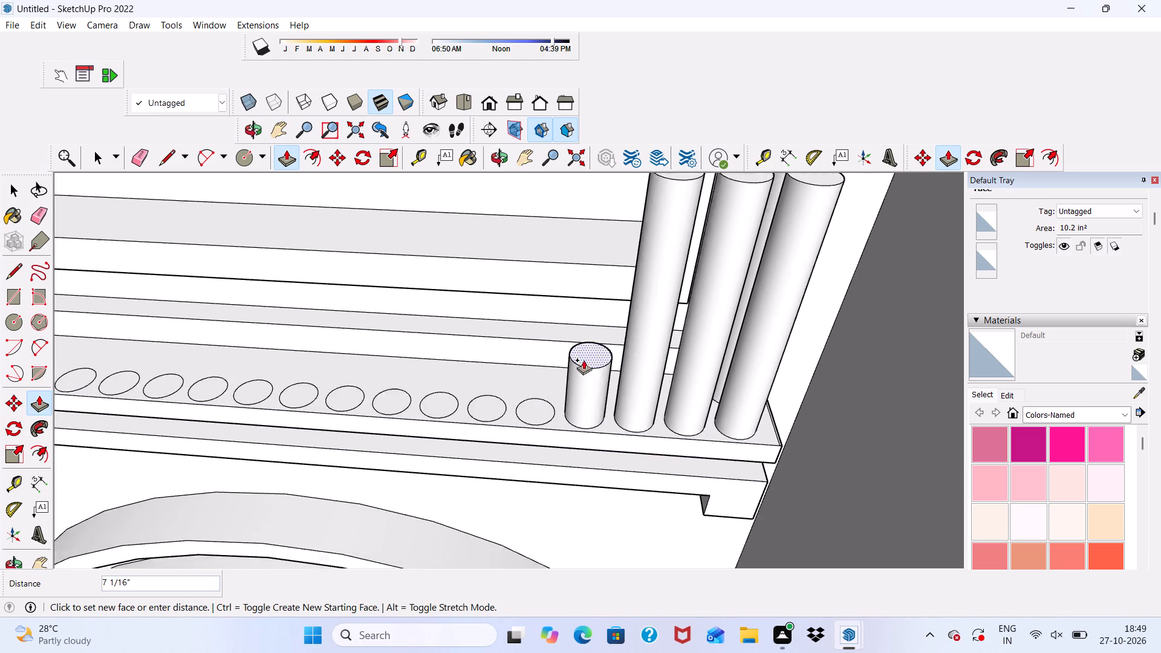
{"action": "scroll", "coordinate": [584, 360], "scroll_direction": "down", "scroll_amount": 7}
{"action": "scroll", "coordinate": [602, 259], "scroll_direction": "up", "scroll_amount": 2}
{"action": "left_click", "coordinate": [636, 281]}
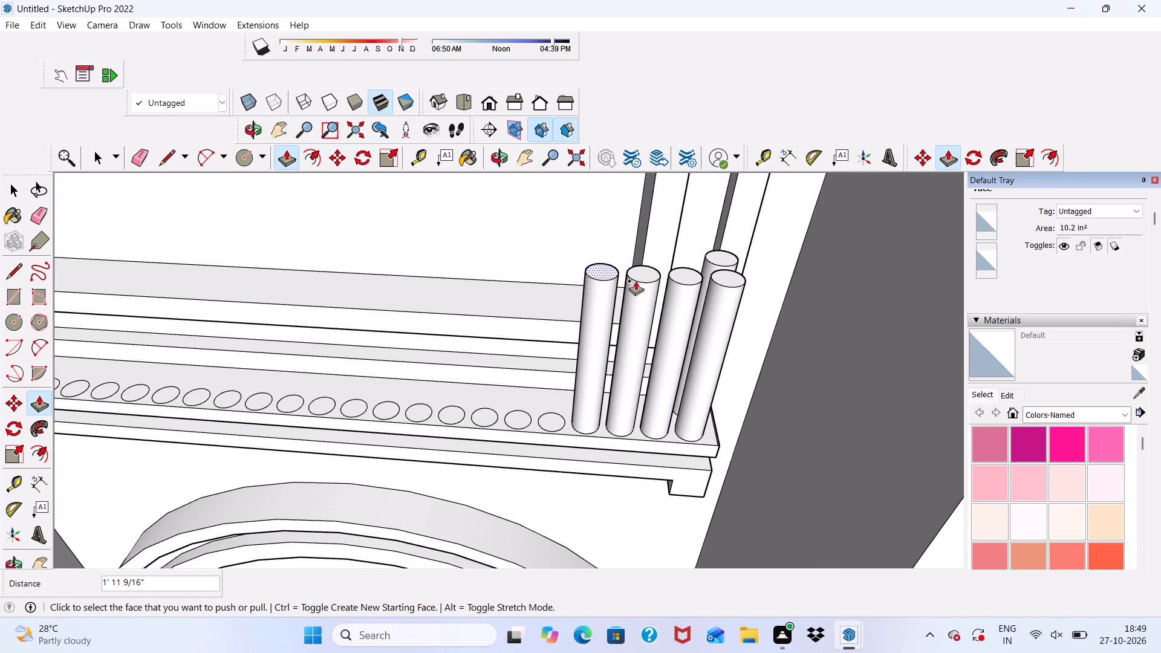
Extrude the fifth circle from the right end of the front row 1' 11 9/16" upward as a baluster.
{"action": "scroll", "coordinate": [536, 419], "scroll_direction": "up", "scroll_amount": 5}
{"action": "left_click", "coordinate": [556, 431]}
{"action": "scroll", "coordinate": [568, 360], "scroll_direction": "down", "scroll_amount": 4}
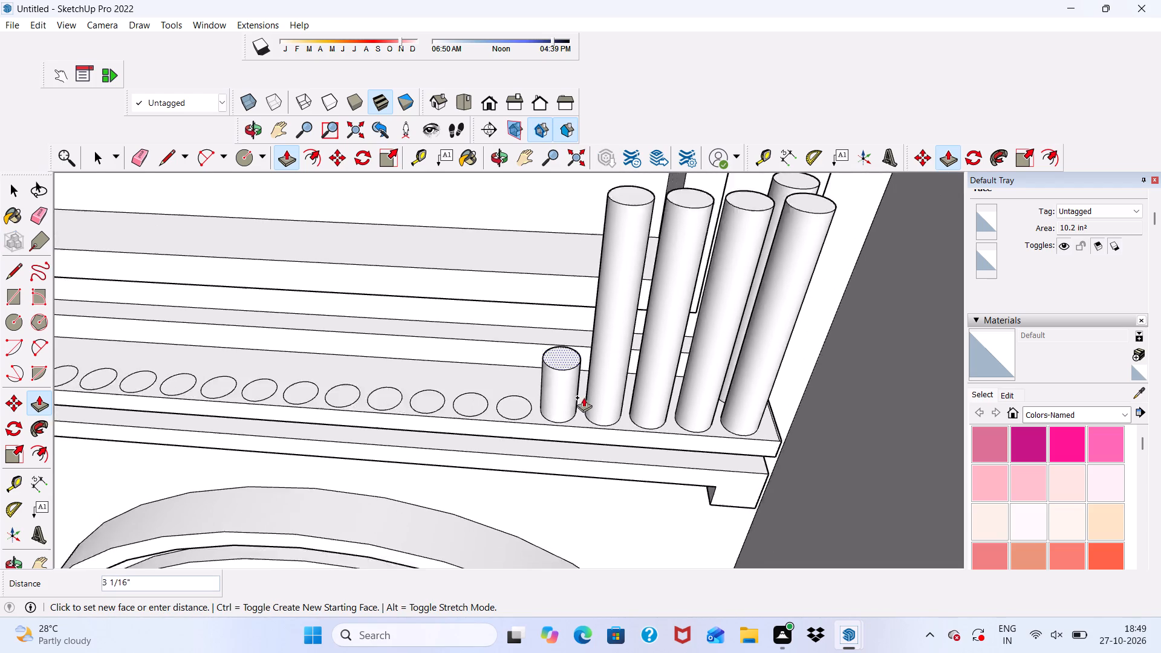
{"action": "scroll", "coordinate": [594, 375], "scroll_direction": "down", "scroll_amount": 5}
{"action": "scroll", "coordinate": [617, 275], "scroll_direction": "up", "scroll_amount": 4}
{"action": "left_click", "coordinate": [602, 295]}
Extrude the sixth and seventh front-row circles from the right 1' 11 9/16" upward, matching the neighbouring baluster tops.
{"action": "scroll", "coordinate": [527, 434], "scroll_direction": "up", "scroll_amount": 2}
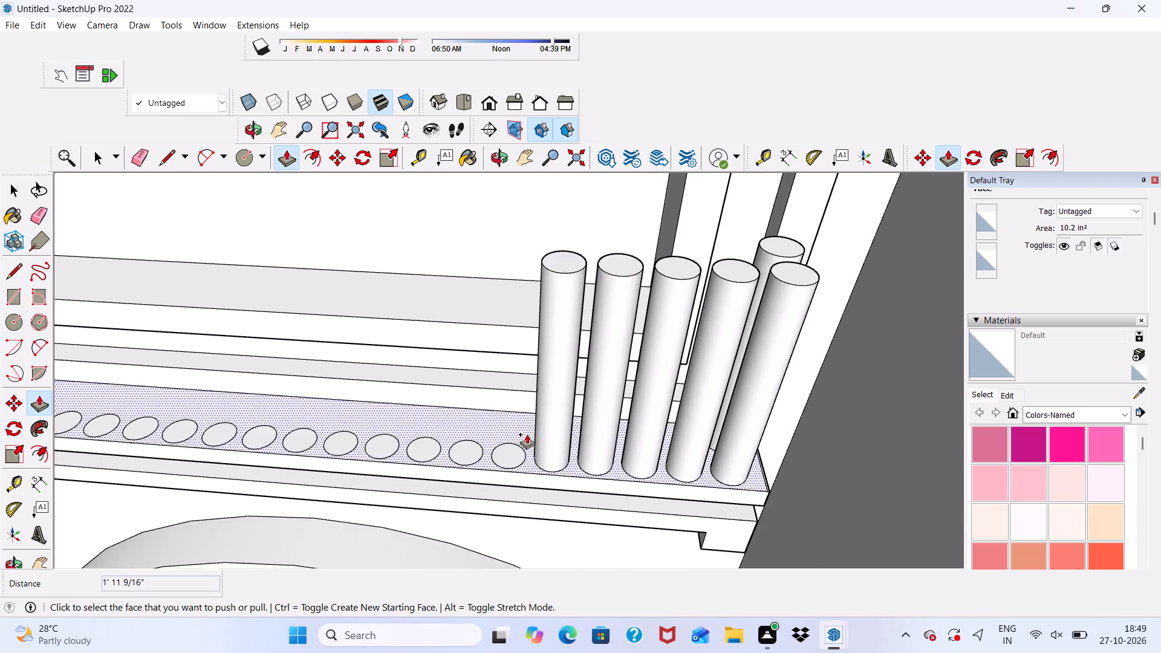
{"action": "scroll", "coordinate": [527, 434], "scroll_direction": "up", "scroll_amount": 4}
{"action": "left_click", "coordinate": [496, 471]}
{"action": "scroll", "coordinate": [490, 421], "scroll_direction": "down", "scroll_amount": 11}
{"action": "scroll", "coordinate": [491, 352], "scroll_direction": "up", "scroll_amount": 2}
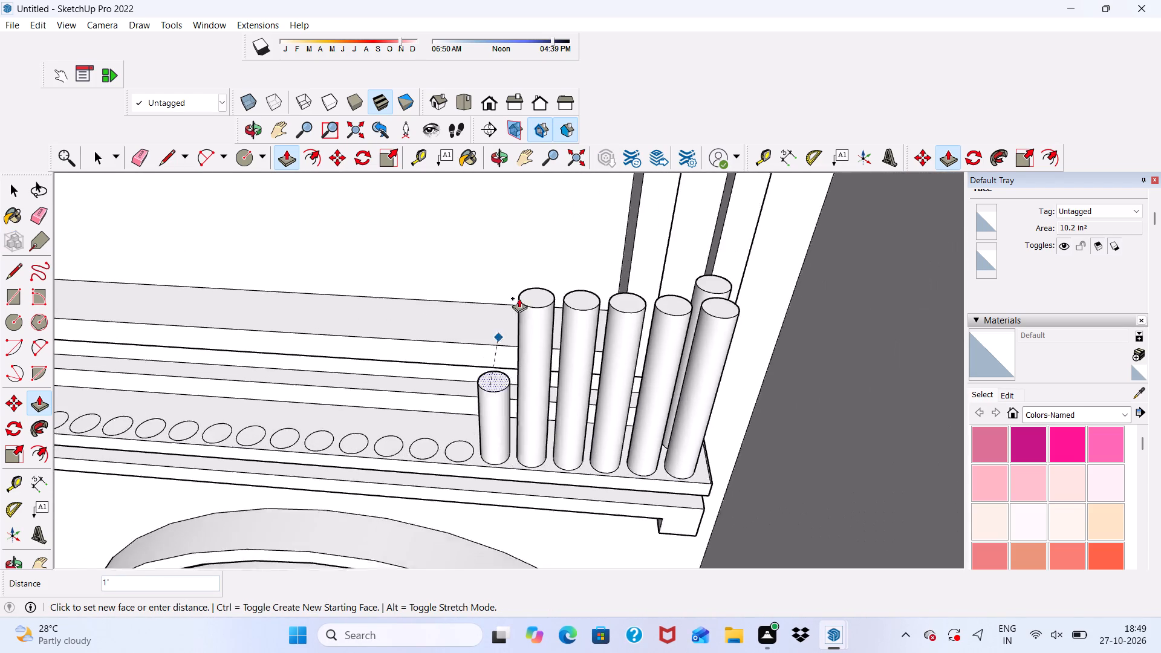
{"action": "scroll", "coordinate": [519, 298], "scroll_direction": "up", "scroll_amount": 2}
{"action": "left_click", "coordinate": [533, 302]}
{"action": "scroll", "coordinate": [522, 355], "scroll_direction": "down", "scroll_amount": 4}
{"action": "scroll", "coordinate": [440, 476], "scroll_direction": "up", "scroll_amount": 4}
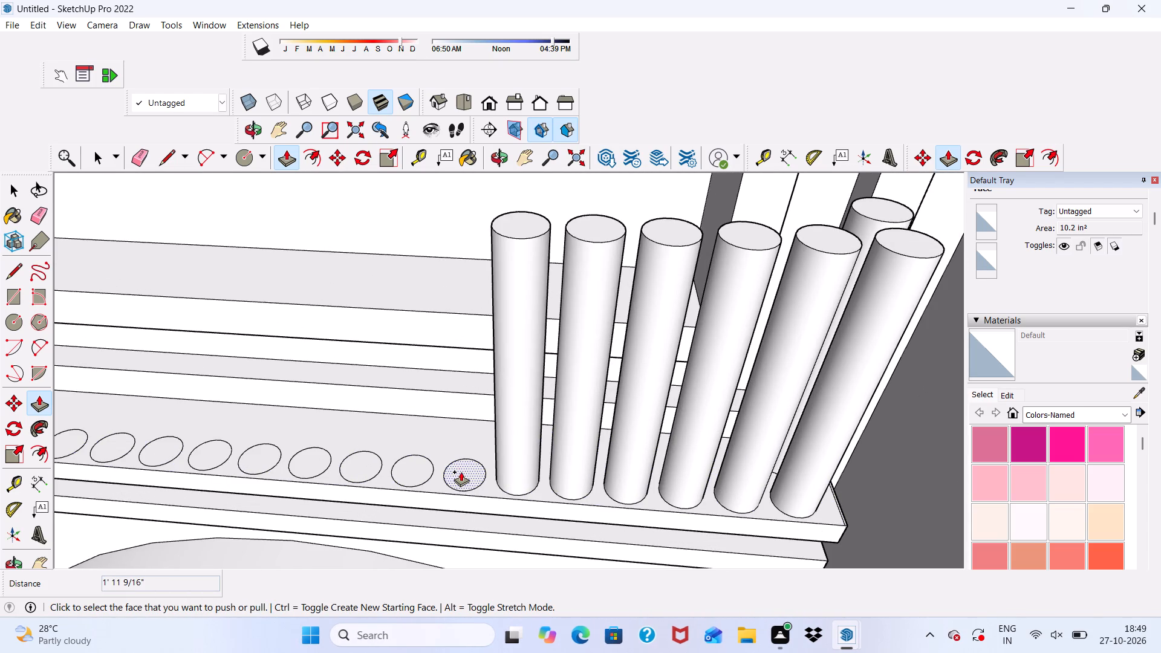
{"action": "left_click", "coordinate": [461, 472]}
{"action": "left_click", "coordinate": [517, 232]}
Extrude the eighth and ninth front-row circles from the right 1' 11 9/16" upward to the balusters' height.
{"action": "scroll", "coordinate": [506, 267], "scroll_direction": "down", "scroll_amount": 4}
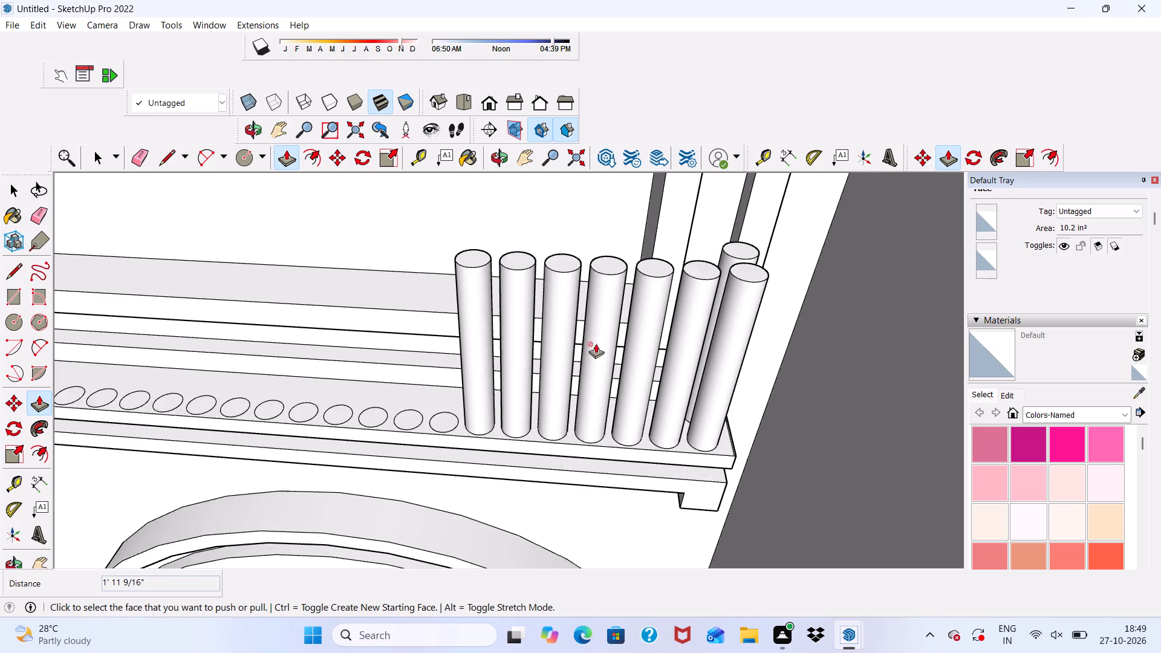
{"action": "scroll", "coordinate": [596, 343], "scroll_direction": "down", "scroll_amount": 7}
{"action": "middle_click_drag", "start_coordinate": [655, 372], "coordinate": [740, 305]}
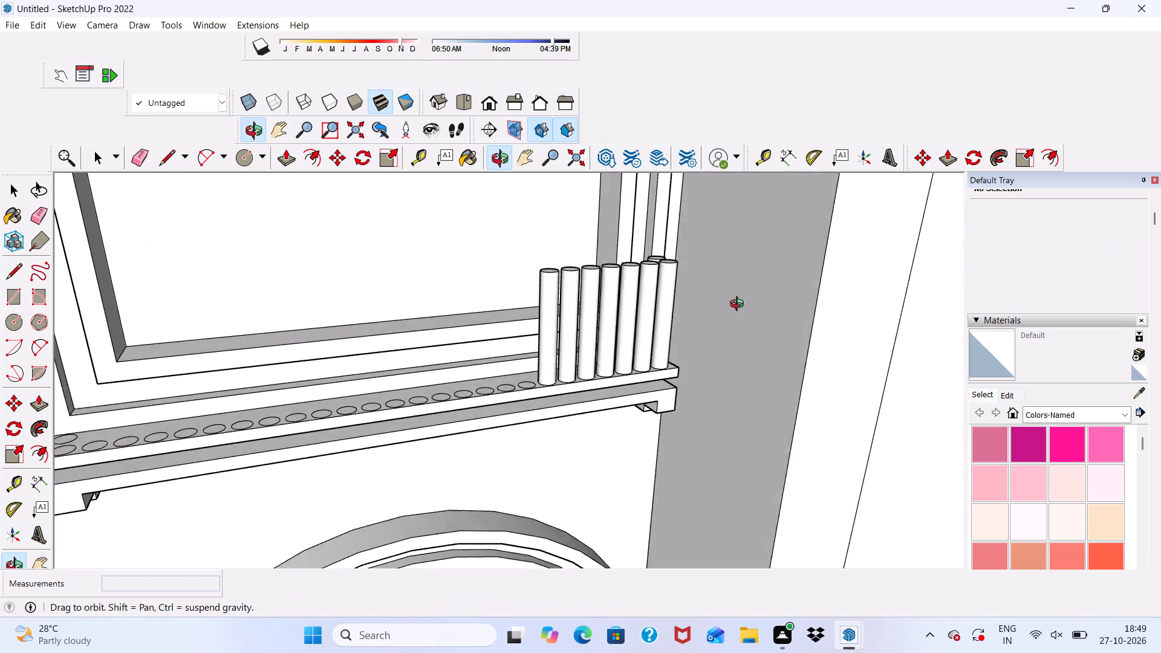
{"action": "middle_click_drag", "start_coordinate": [740, 305], "coordinate": [663, 404]}
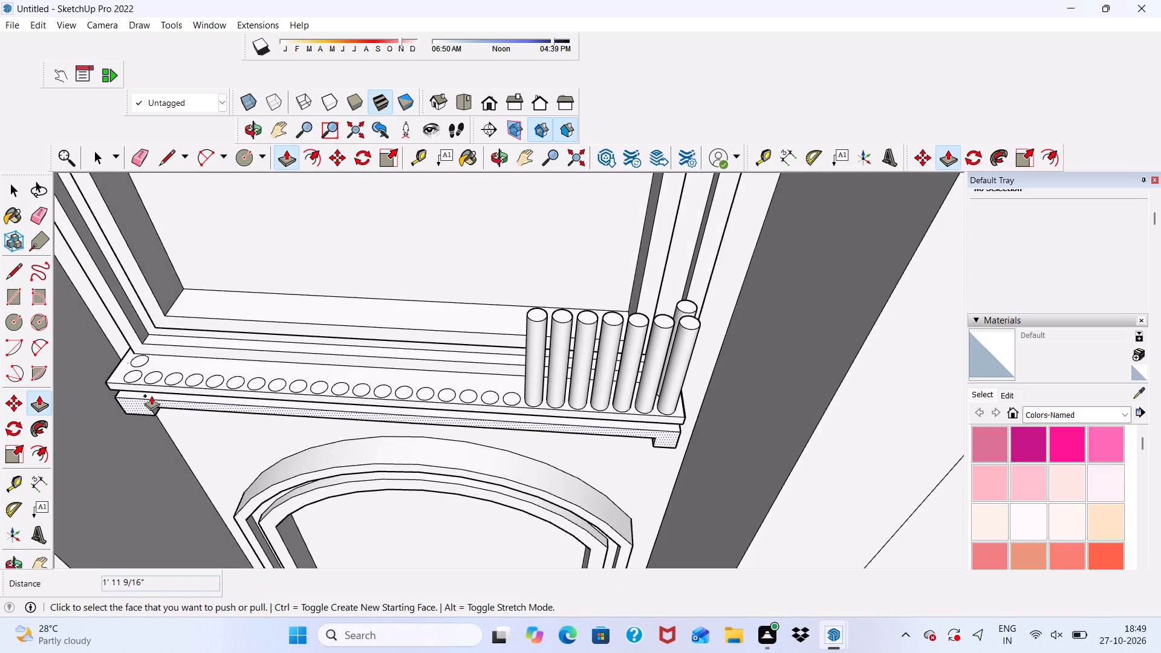
{"action": "scroll", "coordinate": [134, 331], "scroll_direction": "up", "scroll_amount": 9}
{"action": "scroll", "coordinate": [476, 420], "scroll_direction": "down", "scroll_amount": 4}
{"action": "scroll", "coordinate": [779, 444], "scroll_direction": "up", "scroll_amount": 5}
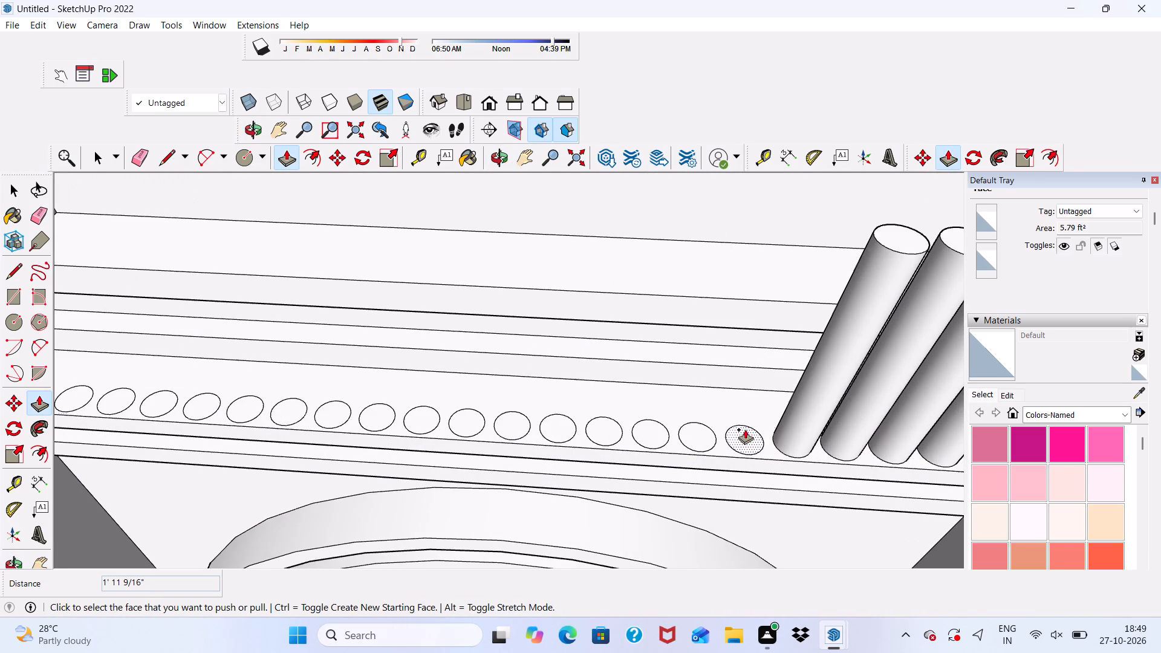
{"action": "left_click", "coordinate": [744, 434]}
{"action": "left_click", "coordinate": [886, 246]}
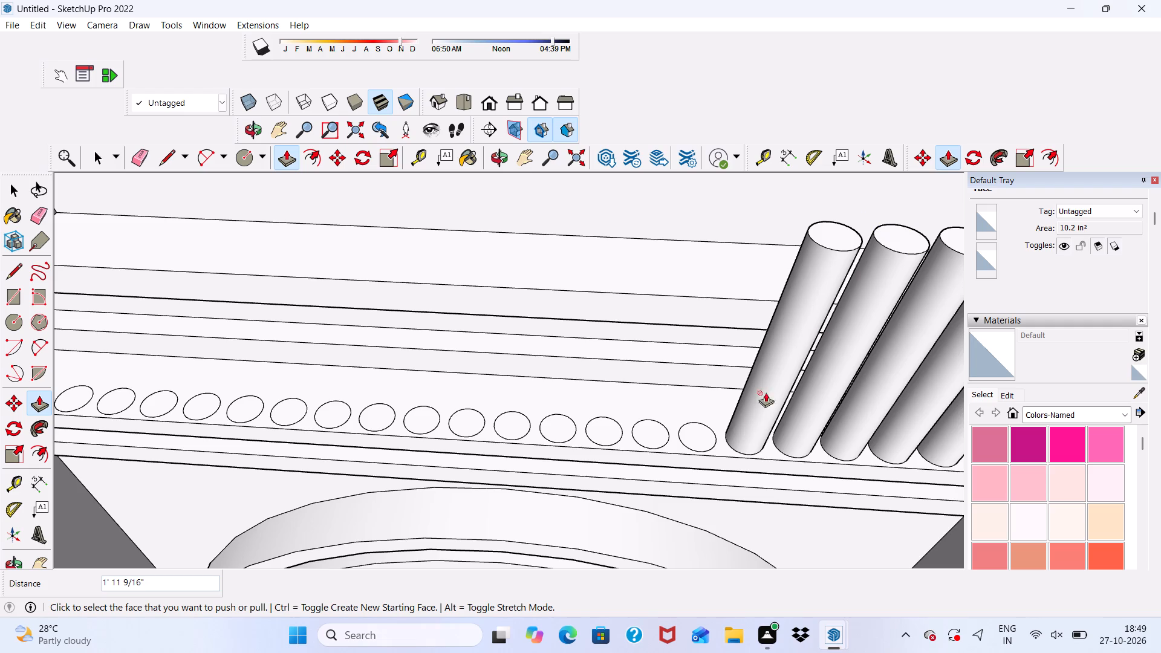
{"action": "left_click", "coordinate": [687, 432]}
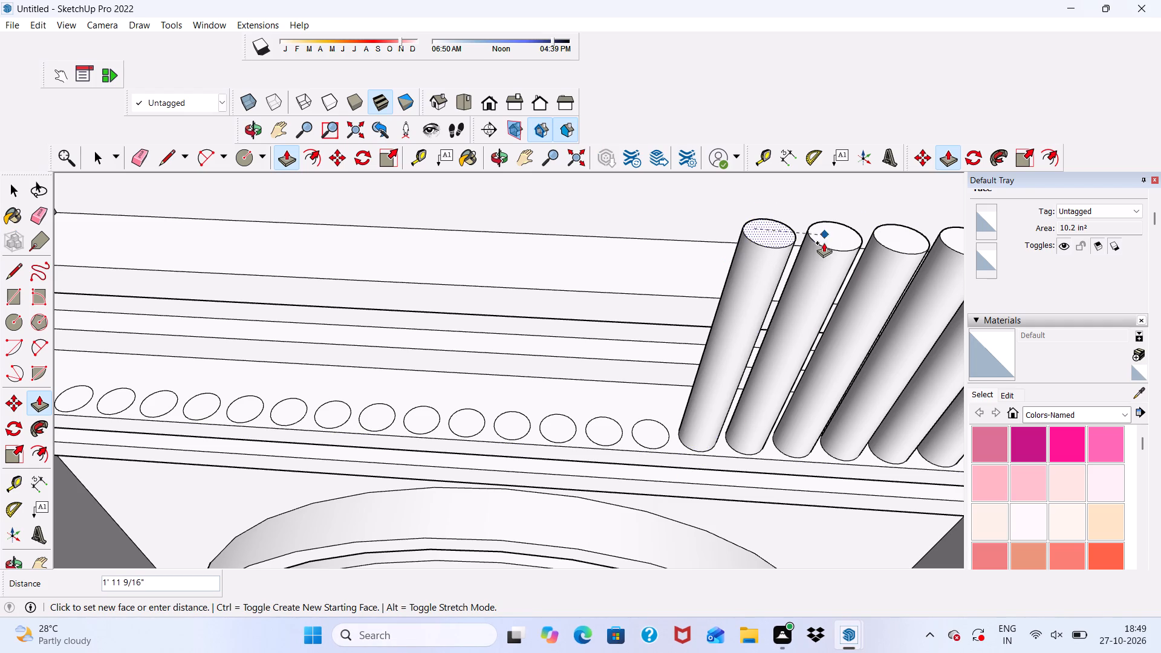
{"action": "left_click", "coordinate": [821, 242]}
Extrude the tenth and eleventh front-row circles from the right 1' 11 9/16" upward as balusters.
{"action": "scroll", "coordinate": [700, 411], "scroll_direction": "up", "scroll_amount": 3}
{"action": "scroll", "coordinate": [641, 444], "scroll_direction": "up", "scroll_amount": 1}
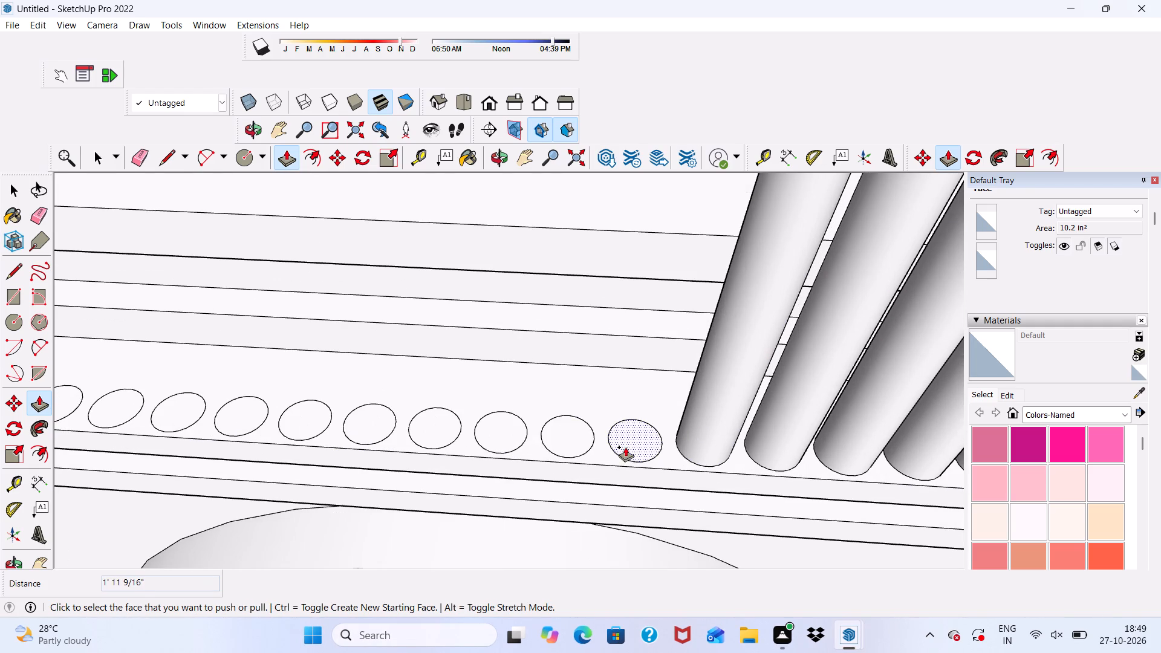
{"action": "left_click", "coordinate": [625, 447]}
{"action": "scroll", "coordinate": [594, 397], "scroll_direction": "down", "scroll_amount": 5}
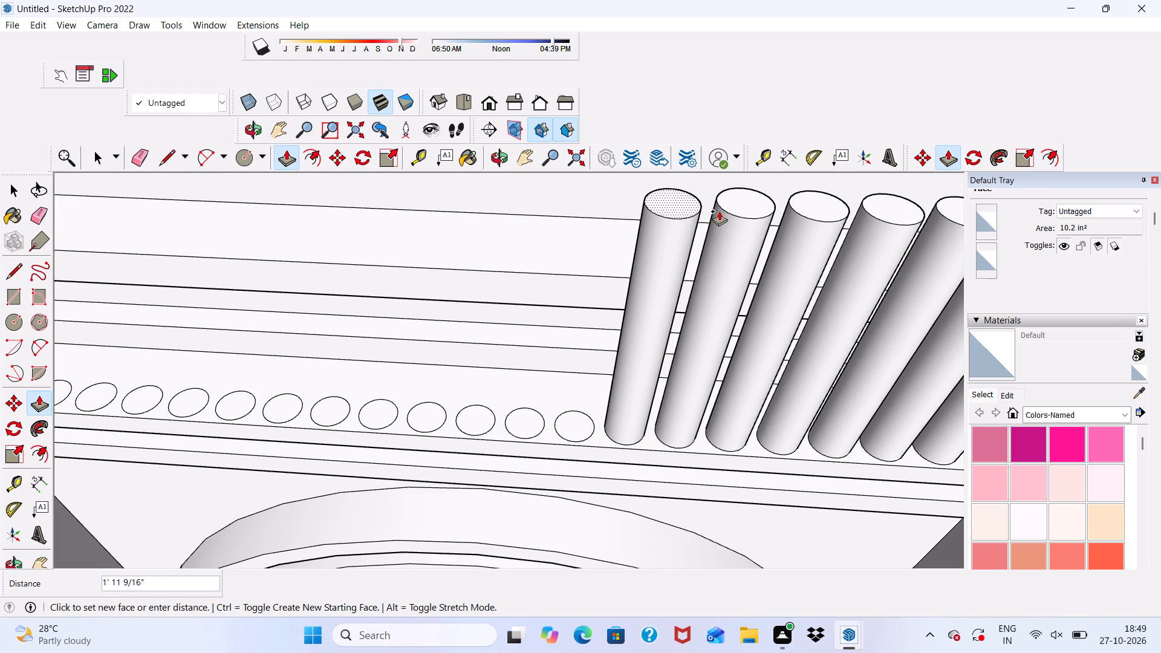
{"action": "left_click", "coordinate": [724, 209]}
{"action": "scroll", "coordinate": [498, 481], "scroll_direction": "up", "scroll_amount": 3}
{"action": "scroll", "coordinate": [599, 407], "scroll_direction": "up", "scroll_amount": 1}
{"action": "left_click", "coordinate": [599, 407]}
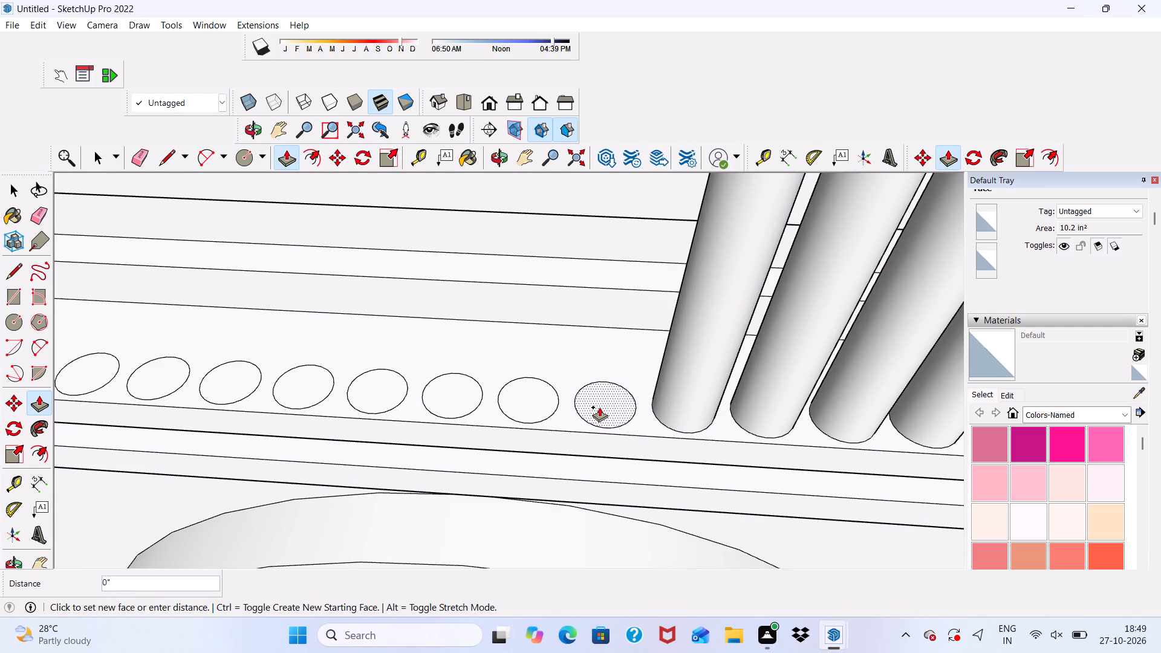
{"action": "scroll", "coordinate": [599, 407], "scroll_direction": "down", "scroll_amount": 5}
{"action": "scroll", "coordinate": [556, 273], "scroll_direction": "down", "scroll_amount": 5}
{"action": "scroll", "coordinate": [637, 205], "scroll_direction": "up", "scroll_amount": 3}
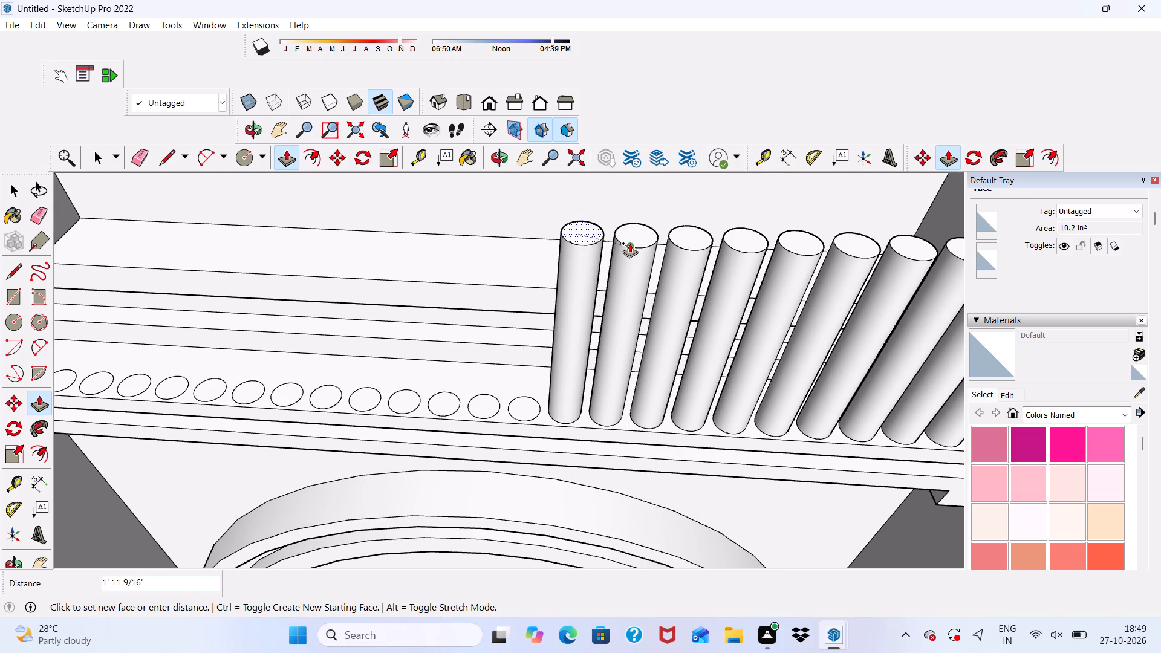
{"action": "left_click", "coordinate": [630, 242]}
Extrude the twelfth and thirteenth front-row circles from the right 1' 11 9/16" upward, level with the existing balusters.
{"action": "scroll", "coordinate": [521, 415], "scroll_direction": "up", "scroll_amount": 4}
{"action": "left_click", "coordinate": [521, 415]}
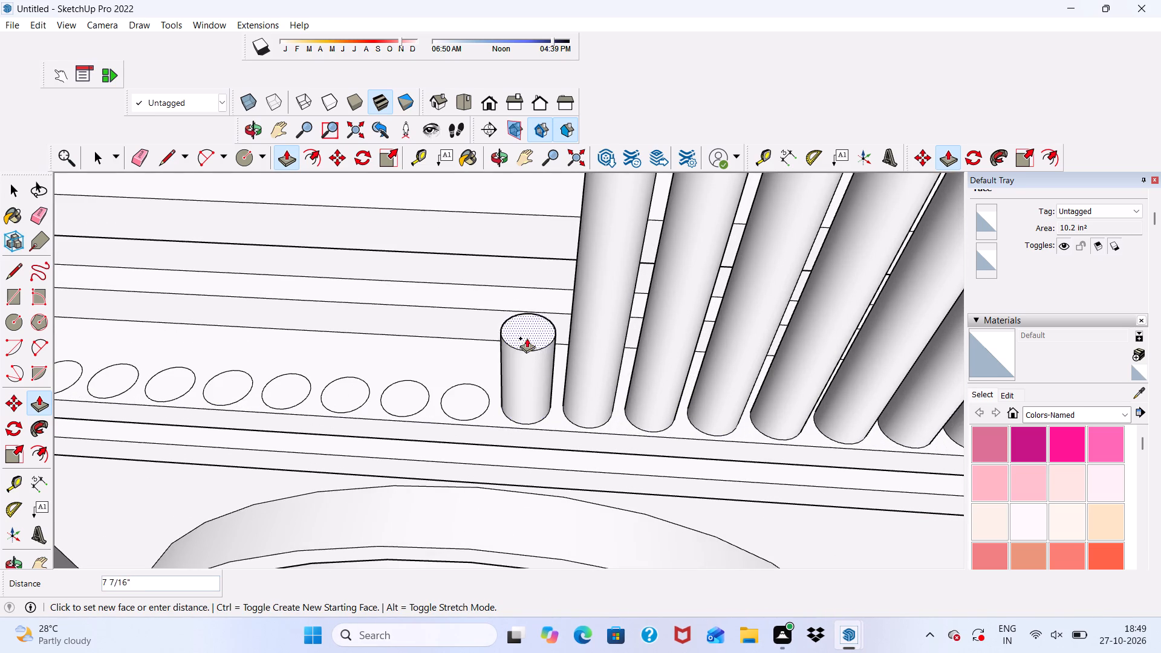
{"action": "scroll", "coordinate": [527, 338], "scroll_direction": "down", "scroll_amount": 5}
{"action": "left_click", "coordinate": [582, 209]}
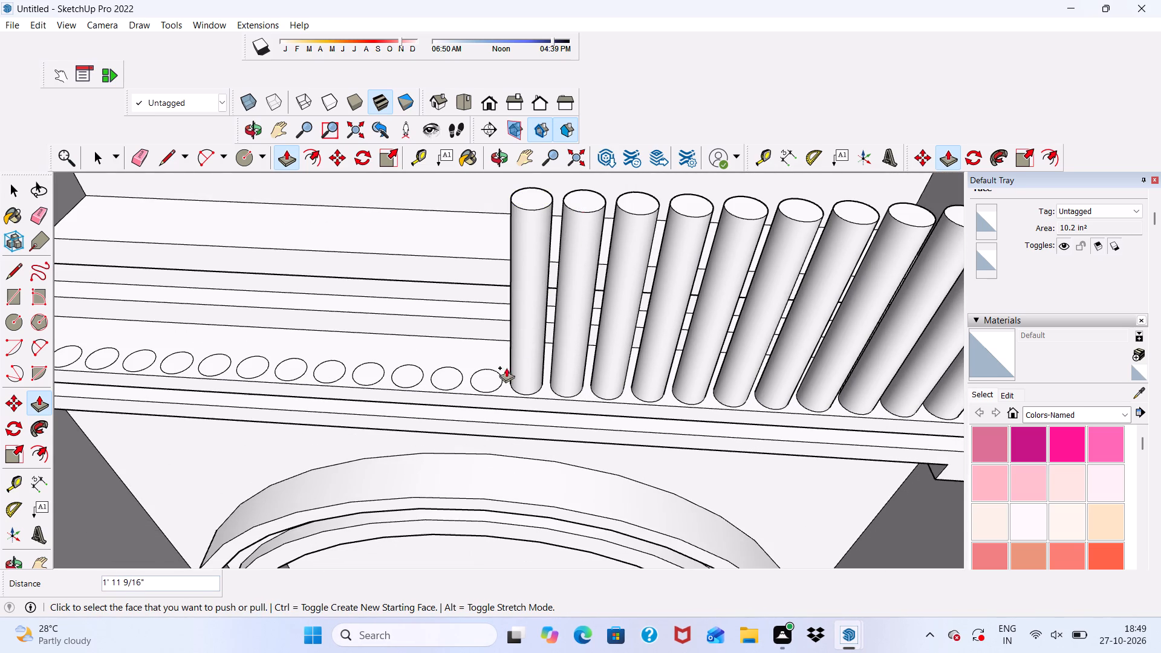
{"action": "scroll", "coordinate": [493, 390], "scroll_direction": "up", "scroll_amount": 4}
{"action": "left_click", "coordinate": [490, 382]}
{"action": "scroll", "coordinate": [518, 277], "scroll_direction": "down", "scroll_amount": 4}
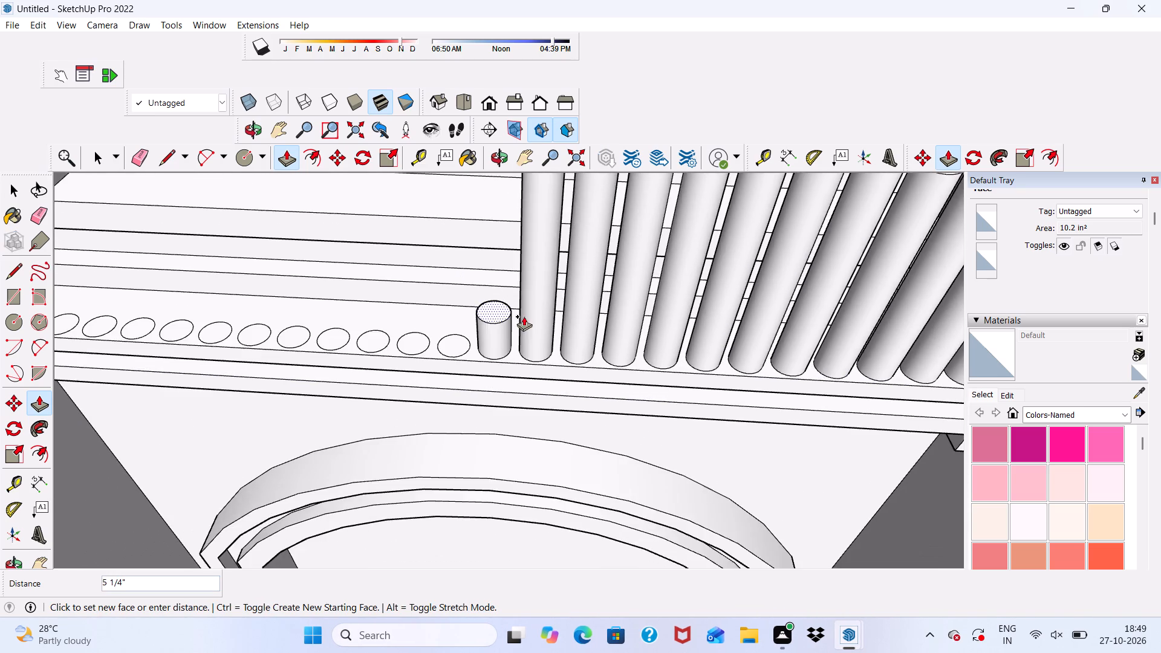
{"action": "scroll", "coordinate": [524, 316], "scroll_direction": "down", "scroll_amount": 5}
{"action": "scroll", "coordinate": [527, 220], "scroll_direction": "up", "scroll_amount": 3}
{"action": "left_click", "coordinate": [539, 227]}
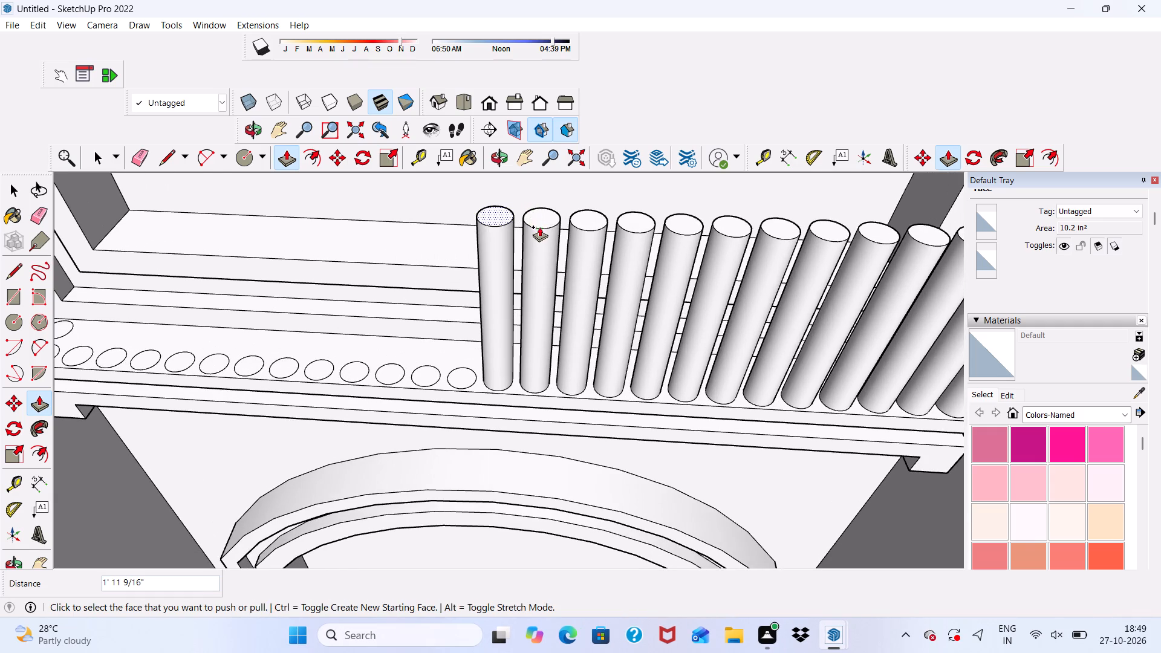
Extrude the fourteenth and fifteenth front-row circles from the right 1' 11 9/16" upward as balusters.
{"action": "scroll", "coordinate": [447, 364], "scroll_direction": "up", "scroll_amount": 6}
{"action": "left_click", "coordinate": [461, 385]}
{"action": "scroll", "coordinate": [454, 319], "scroll_direction": "down", "scroll_amount": 12}
{"action": "scroll", "coordinate": [495, 266], "scroll_direction": "up", "scroll_amount": 5}
{"action": "left_click", "coordinate": [494, 254]}
{"action": "scroll", "coordinate": [428, 404], "scroll_direction": "up", "scroll_amount": 3}
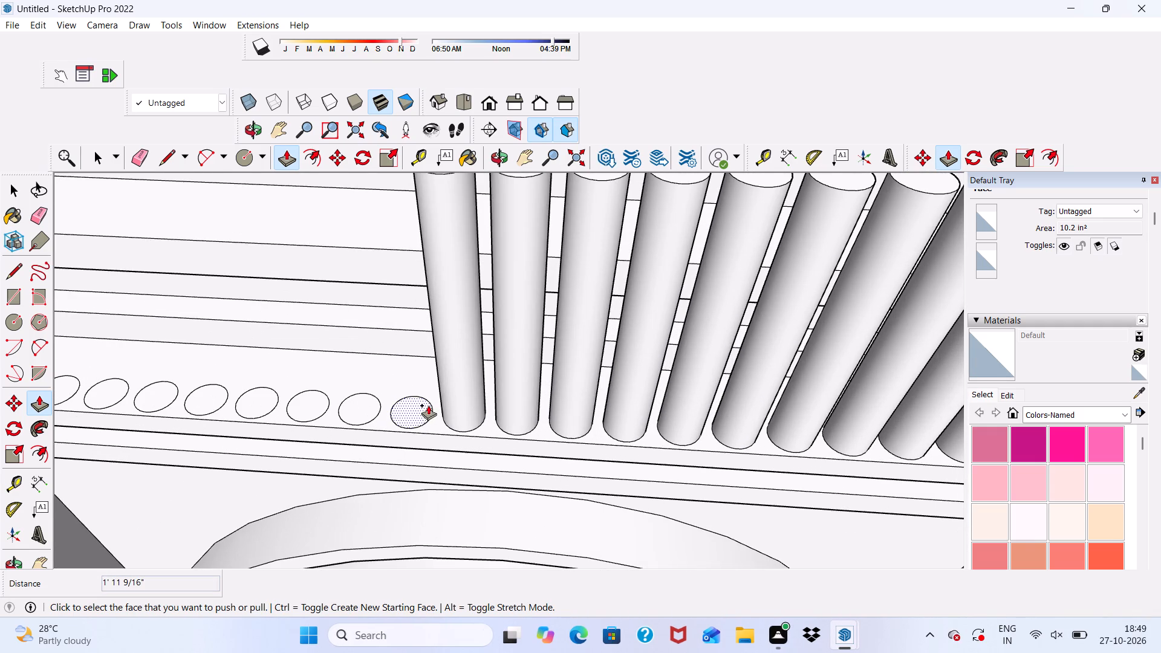
{"action": "left_click", "coordinate": [421, 408]}
{"action": "scroll", "coordinate": [422, 284], "scroll_direction": "down", "scroll_amount": 5}
{"action": "scroll", "coordinate": [456, 336], "scroll_direction": "down", "scroll_amount": 4}
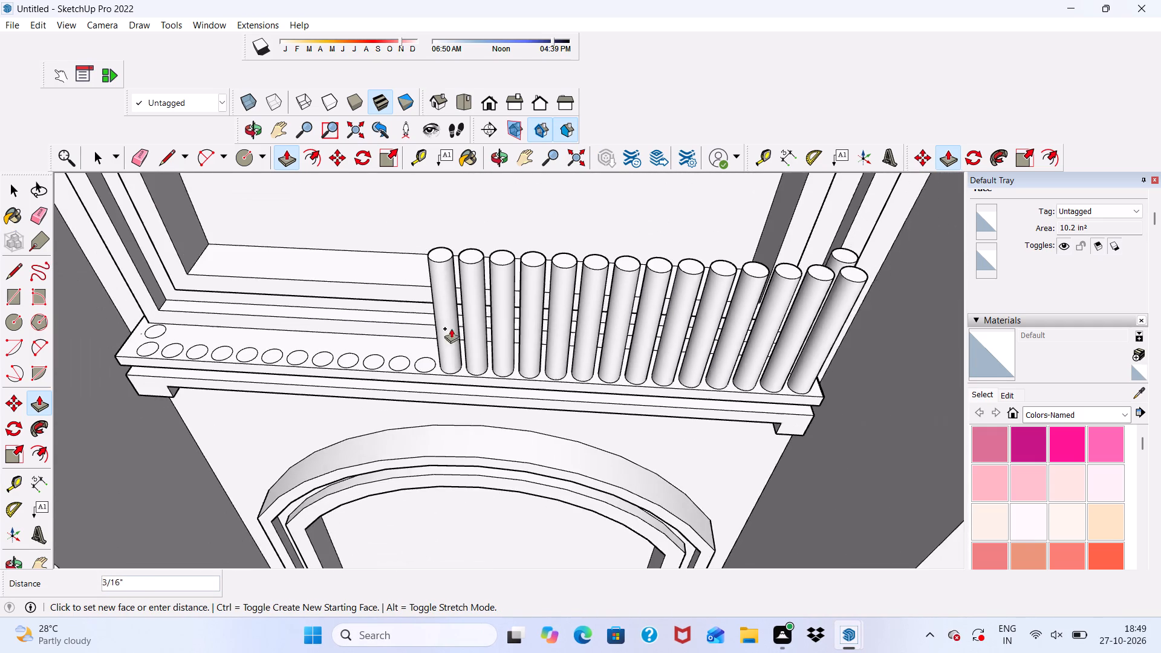
{"action": "scroll", "coordinate": [451, 293], "scroll_direction": "up", "scroll_amount": 3}
{"action": "left_click", "coordinate": [437, 253]}
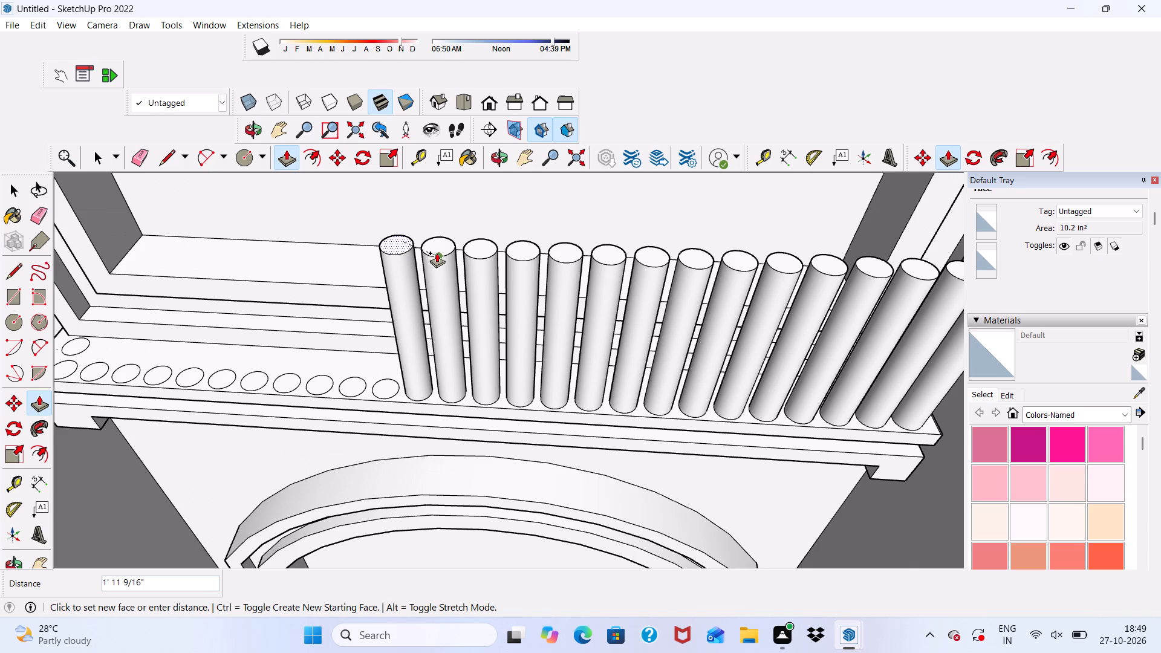
Extrude the sixteenth front-row circle from the right 1' 11 9/16" upward to the adjacent baluster's top.
{"action": "scroll", "coordinate": [437, 253], "scroll_direction": "down", "scroll_amount": 2}
{"action": "scroll", "coordinate": [387, 406], "scroll_direction": "up", "scroll_amount": 8}
{"action": "left_click", "coordinate": [395, 352]}
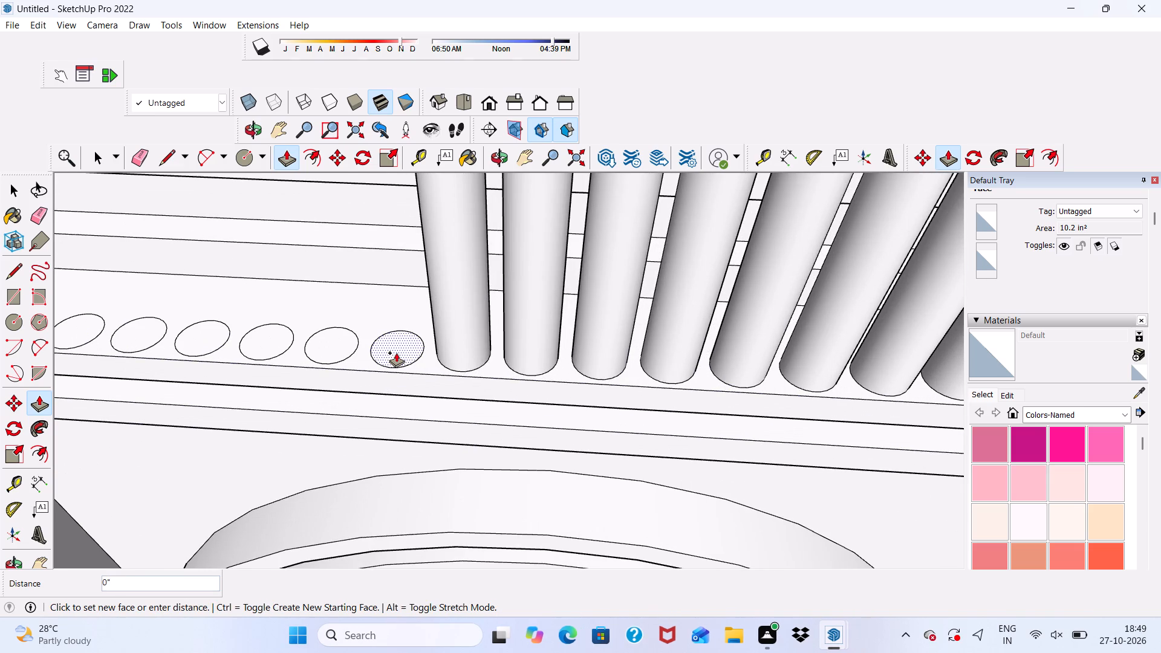
{"action": "scroll", "coordinate": [397, 348], "scroll_direction": "down", "scroll_amount": 3}
{"action": "scroll", "coordinate": [414, 294], "scroll_direction": "down", "scroll_amount": 3}
{"action": "scroll", "coordinate": [419, 348], "scroll_direction": "down", "scroll_amount": 5}
{"action": "scroll", "coordinate": [428, 375], "scroll_direction": "up", "scroll_amount": 1}
{"action": "scroll", "coordinate": [430, 369], "scroll_direction": "down", "scroll_amount": 5}
{"action": "scroll", "coordinate": [421, 316], "scroll_direction": "up", "scroll_amount": 5}
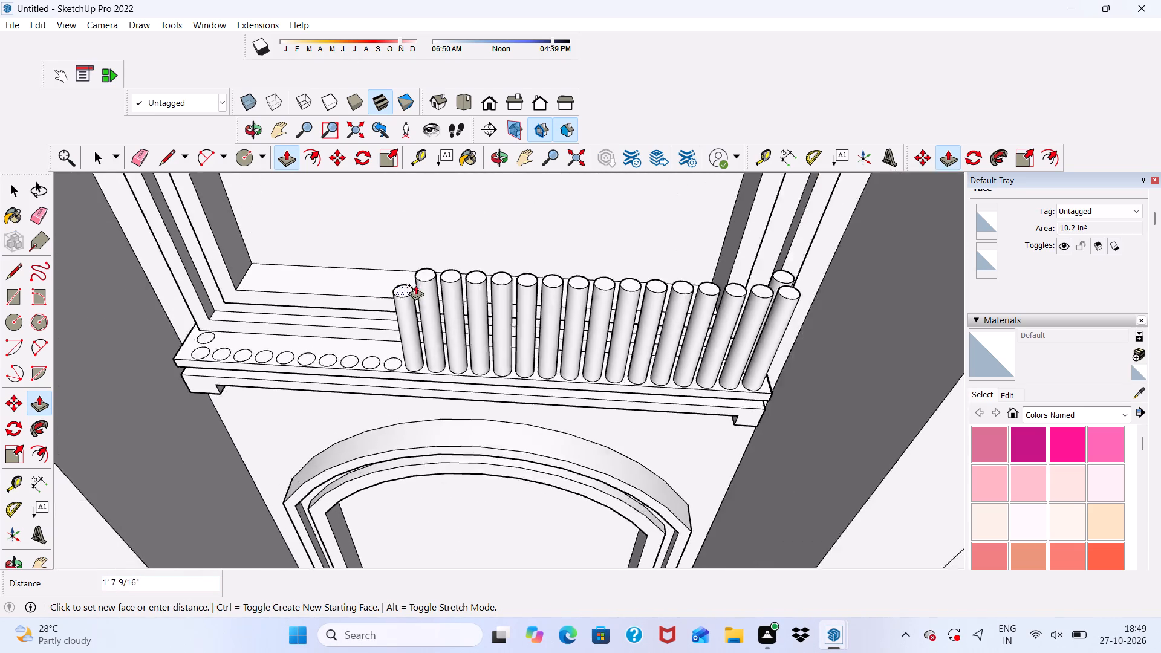
{"action": "scroll", "coordinate": [415, 284], "scroll_direction": "down", "scroll_amount": 1}
{"action": "scroll", "coordinate": [417, 278], "scroll_direction": "up", "scroll_amount": 2}
{"action": "scroll", "coordinate": [423, 270], "scroll_direction": "down", "scroll_amount": 1}
{"action": "left_click", "coordinate": [427, 278]}
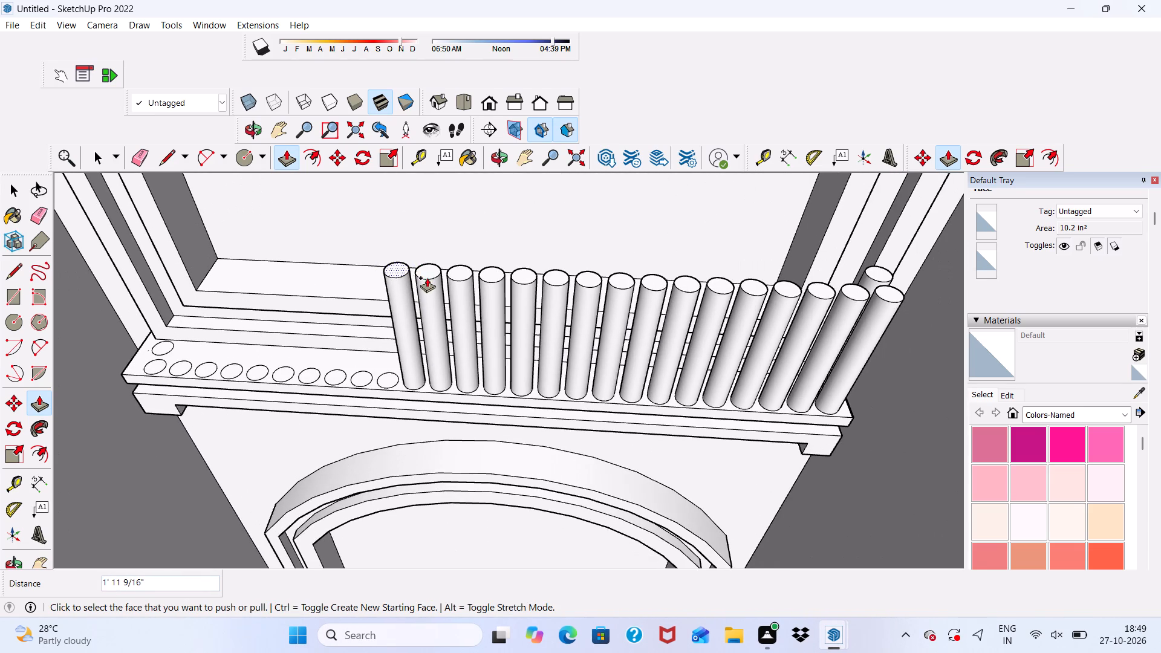
Extrude the seventeenth front-row circle from the right 1' 11 9/16" upward as a baluster.
{"action": "scroll", "coordinate": [360, 386], "scroll_direction": "up", "scroll_amount": 11}
{"action": "left_click", "coordinate": [398, 386]}
{"action": "scroll", "coordinate": [395, 303], "scroll_direction": "down", "scroll_amount": 2}
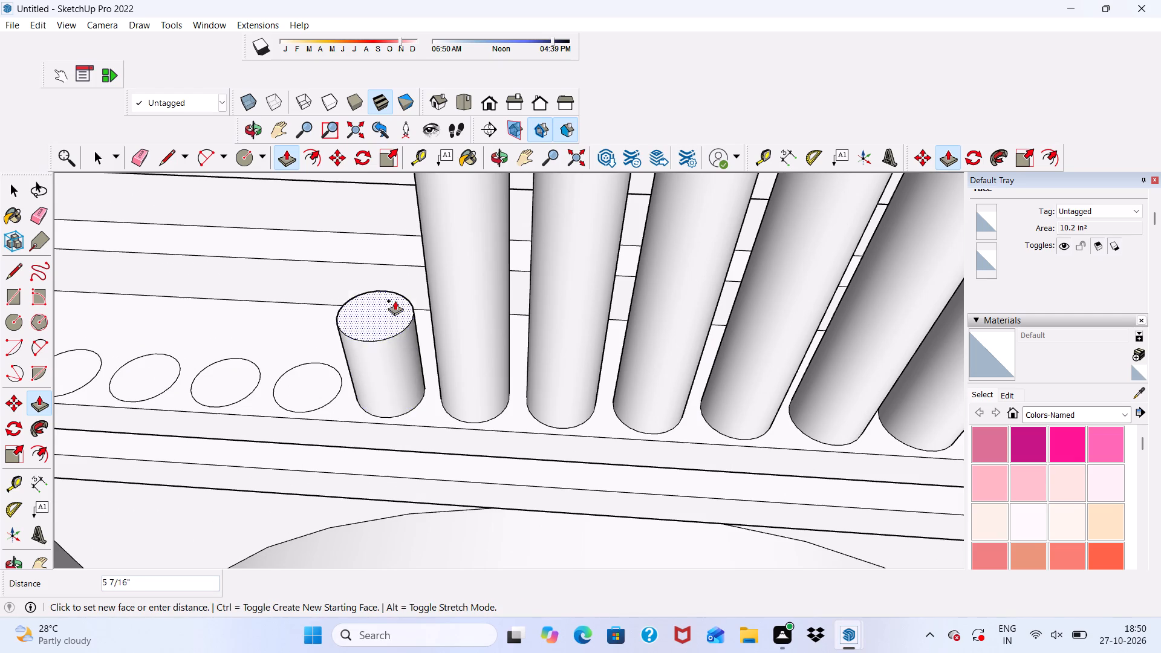
{"action": "scroll", "coordinate": [395, 301], "scroll_direction": "down", "scroll_amount": 10}
{"action": "scroll", "coordinate": [426, 212], "scroll_direction": "up", "scroll_amount": 4}
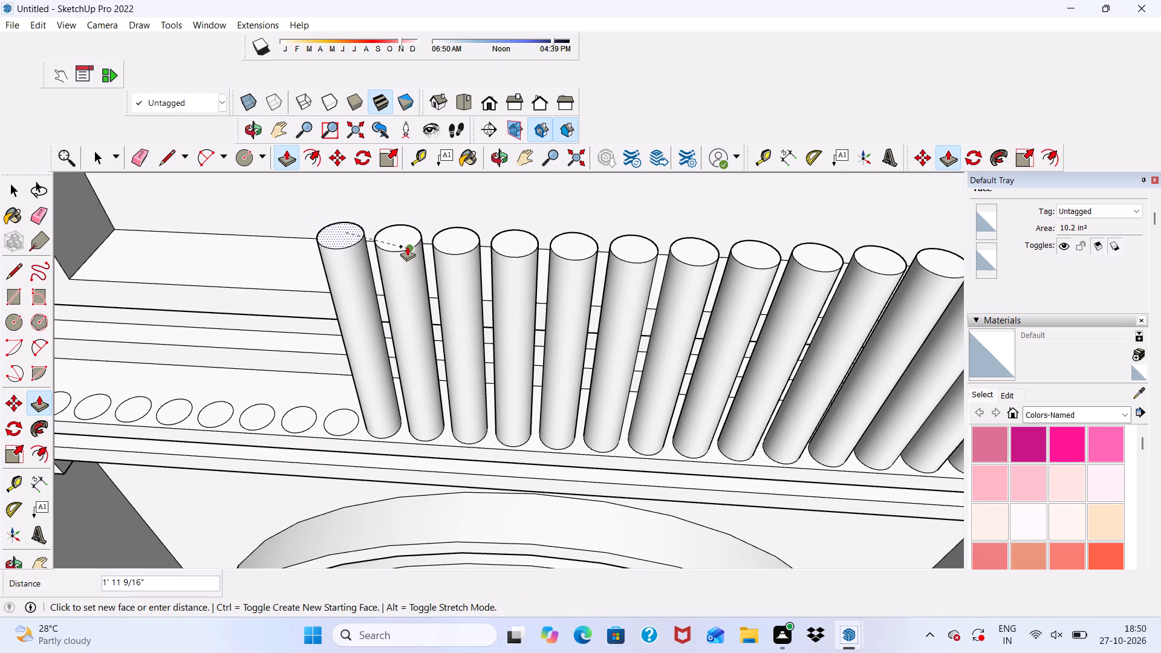
{"action": "left_click", "coordinate": [407, 246]}
Extrude the eighteenth and nineteenth front-row circles from the right 1' 11 9/16" upward, level with the existing balusters.
{"action": "scroll", "coordinate": [391, 314], "scroll_direction": "down", "scroll_amount": 1}
{"action": "scroll", "coordinate": [368, 378], "scroll_direction": "up", "scroll_amount": 6}
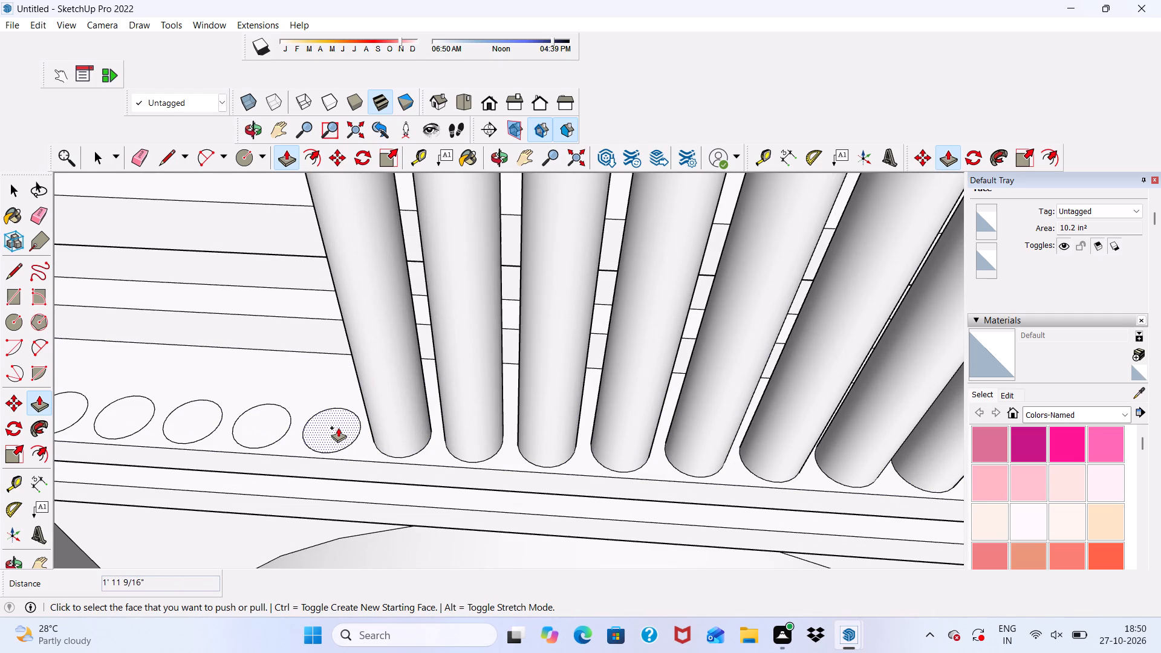
{"action": "left_click", "coordinate": [338, 427]}
{"action": "scroll", "coordinate": [338, 427], "scroll_direction": "down", "scroll_amount": 5}
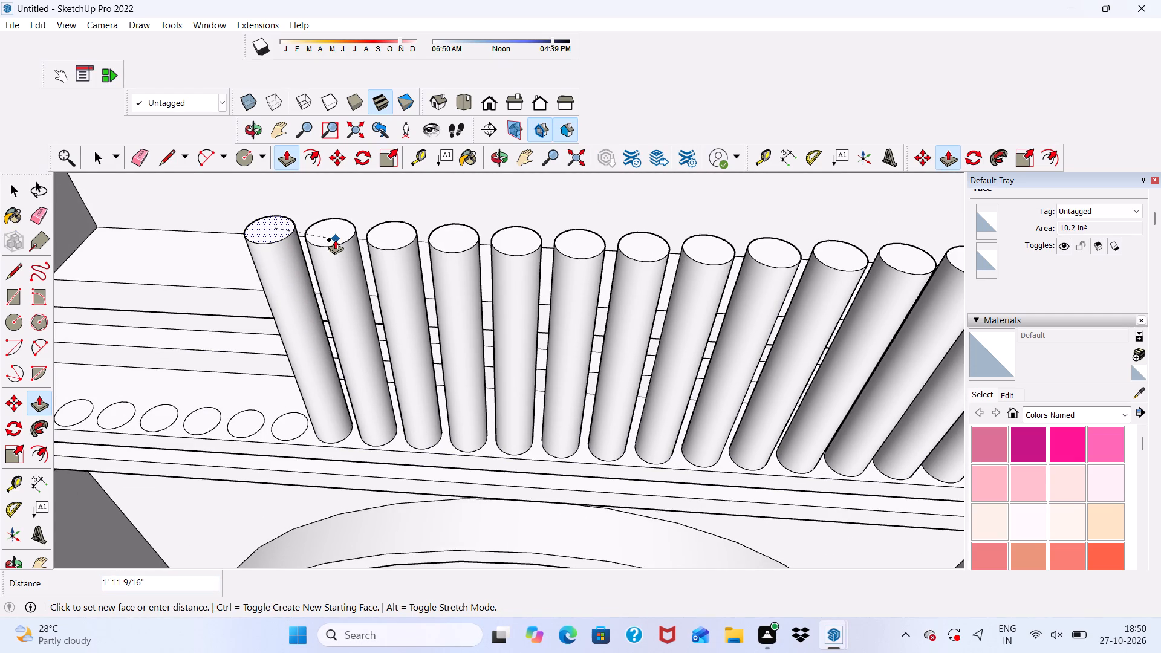
{"action": "left_click", "coordinate": [336, 240]}
{"action": "scroll", "coordinate": [340, 322], "scroll_direction": "down", "scroll_amount": 5}
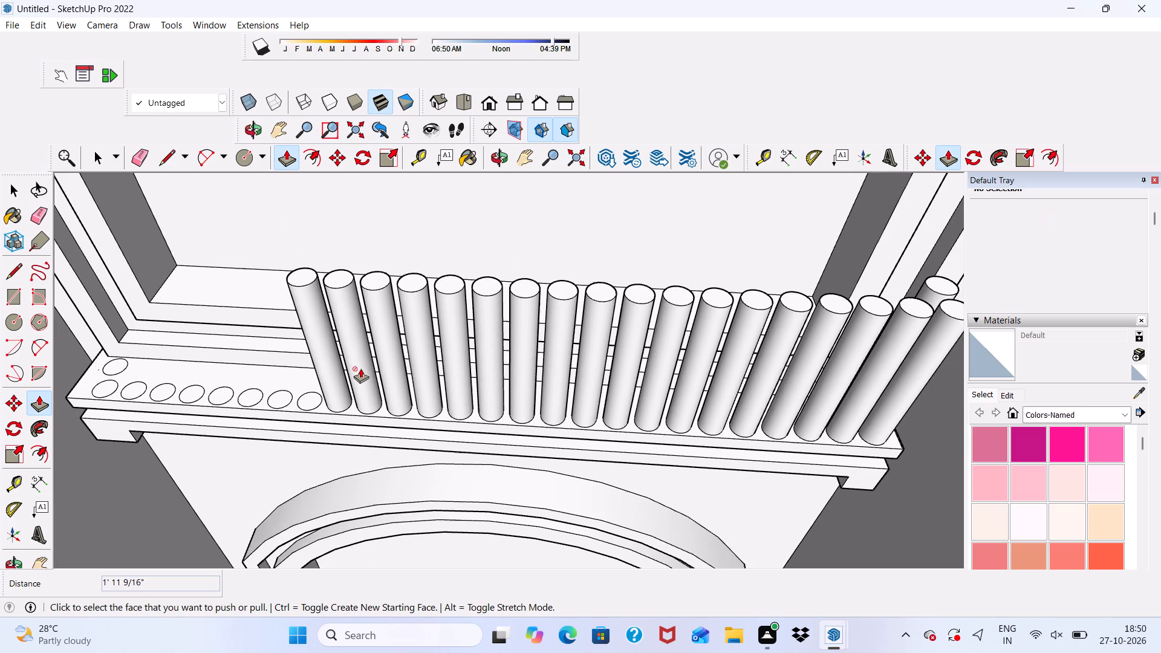
{"action": "scroll", "coordinate": [265, 366], "scroll_direction": "up", "scroll_amount": 5}
{"action": "scroll", "coordinate": [327, 400], "scroll_direction": "up", "scroll_amount": 4}
{"action": "left_click", "coordinate": [339, 441]}
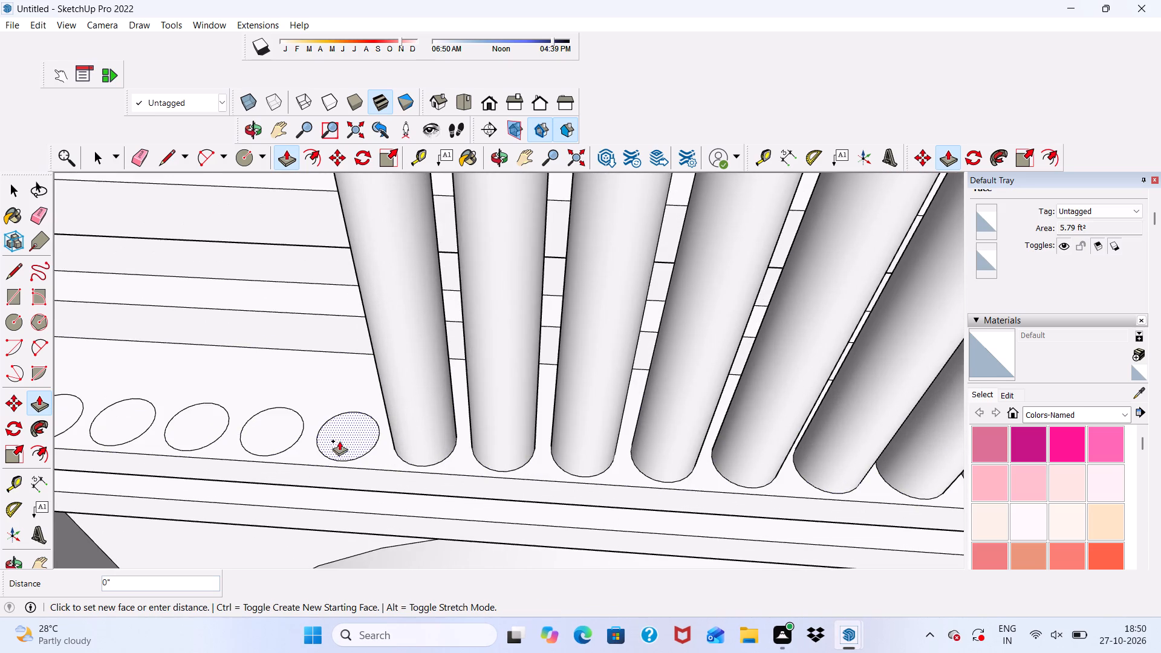
{"action": "scroll", "coordinate": [326, 317], "scroll_direction": "down", "scroll_amount": 16}
{"action": "scroll", "coordinate": [320, 259], "scroll_direction": "up", "scroll_amount": 5}
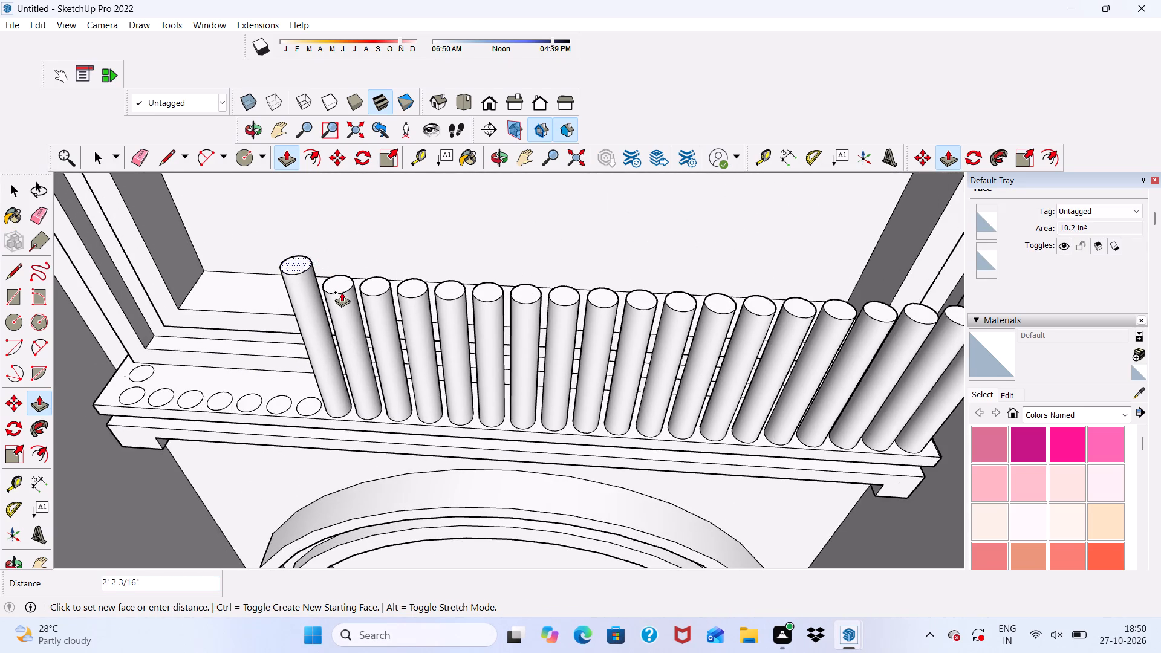
{"action": "left_click", "coordinate": [343, 292]}
Extrude the twentieth front-row circle from the right 1' 11 9/16" upward as a baluster.
{"action": "scroll", "coordinate": [340, 359], "scroll_direction": "down", "scroll_amount": 5}
{"action": "scroll", "coordinate": [285, 457], "scroll_direction": "up", "scroll_amount": 9}
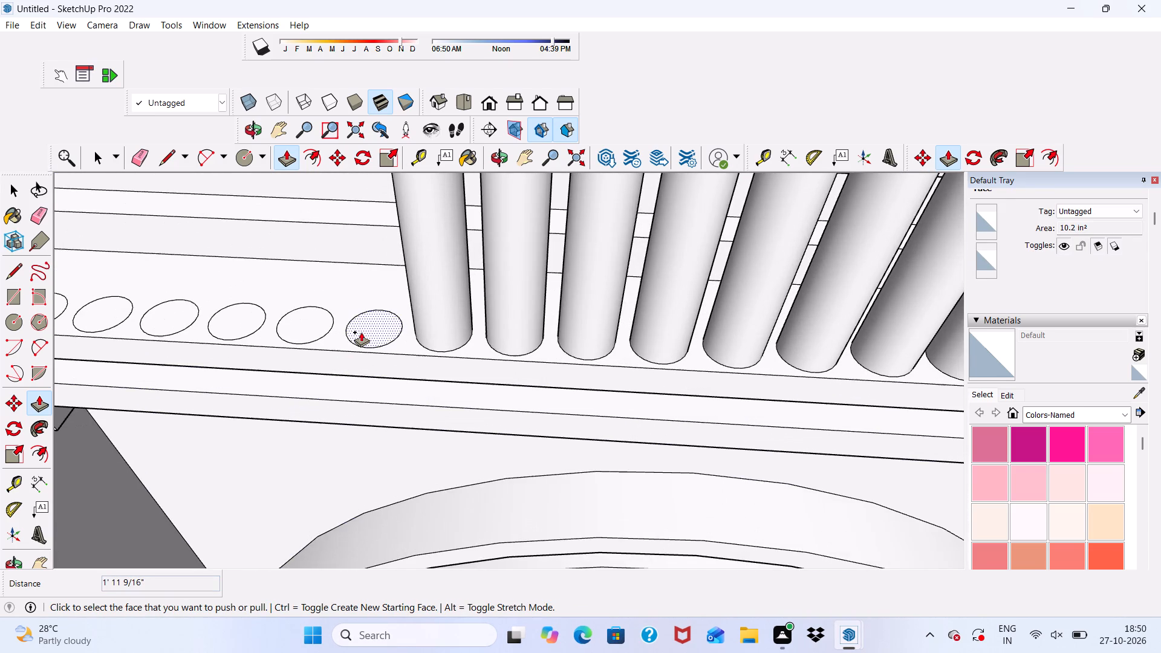
{"action": "left_click", "coordinate": [361, 332]}
{"action": "scroll", "coordinate": [359, 267], "scroll_direction": "down", "scroll_amount": 16}
{"action": "scroll", "coordinate": [366, 197], "scroll_direction": "up", "scroll_amount": 3}
{"action": "left_click", "coordinate": [376, 218]}
Extrude the twenty-first front-row circle from the right 1' 11 9/16" upward to the adjacent baluster's top.
{"action": "scroll", "coordinate": [345, 311], "scroll_direction": "up", "scroll_amount": 6}
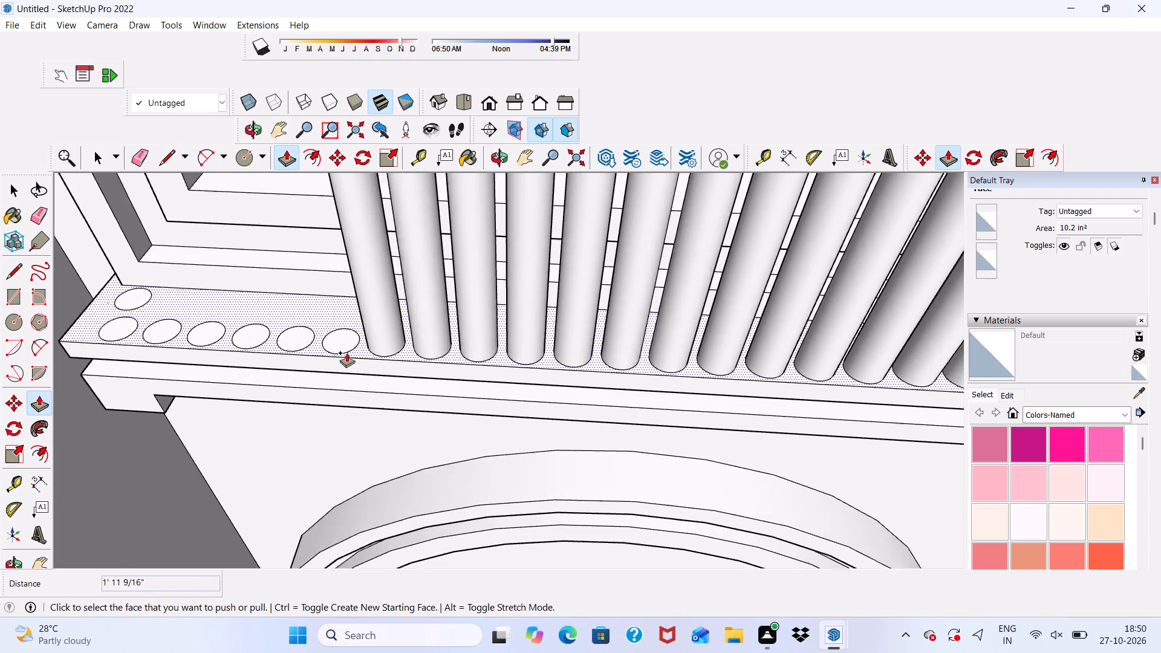
{"action": "scroll", "coordinate": [346, 352], "scroll_direction": "up", "scroll_amount": 2}
{"action": "left_click", "coordinate": [345, 338]}
{"action": "scroll", "coordinate": [325, 267], "scroll_direction": "down", "scroll_amount": 6}
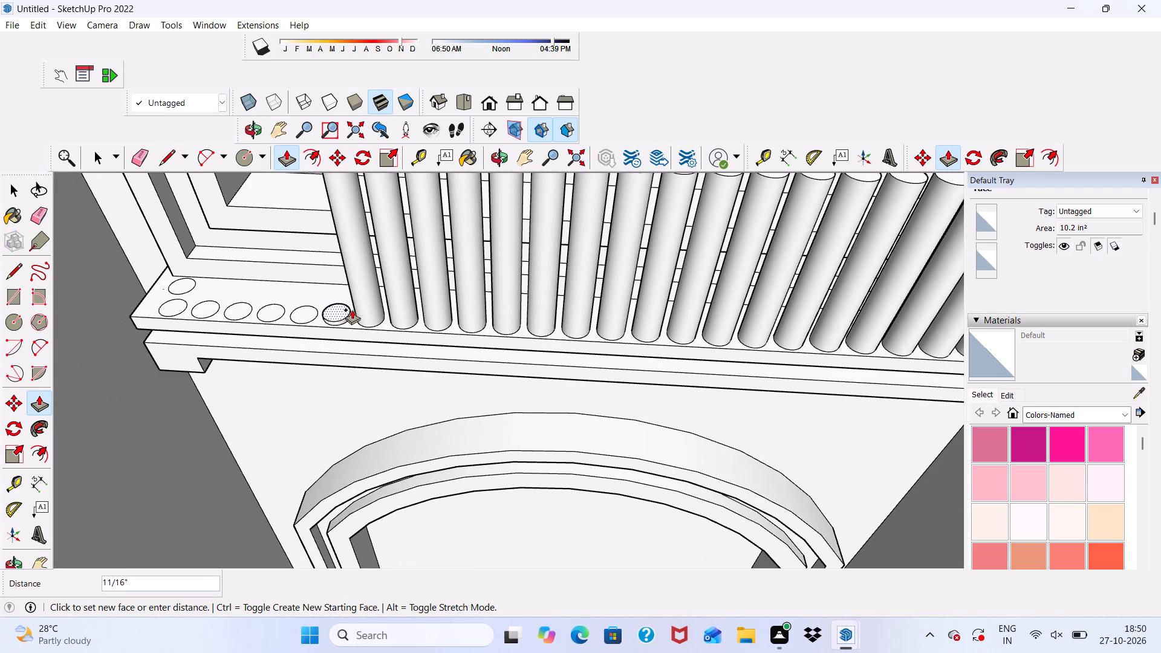
{"action": "scroll", "coordinate": [360, 224], "scroll_direction": "up", "scroll_amount": 1}
{"action": "scroll", "coordinate": [348, 248], "scroll_direction": "down", "scroll_amount": 9}
{"action": "scroll", "coordinate": [360, 218], "scroll_direction": "up", "scroll_amount": 8}
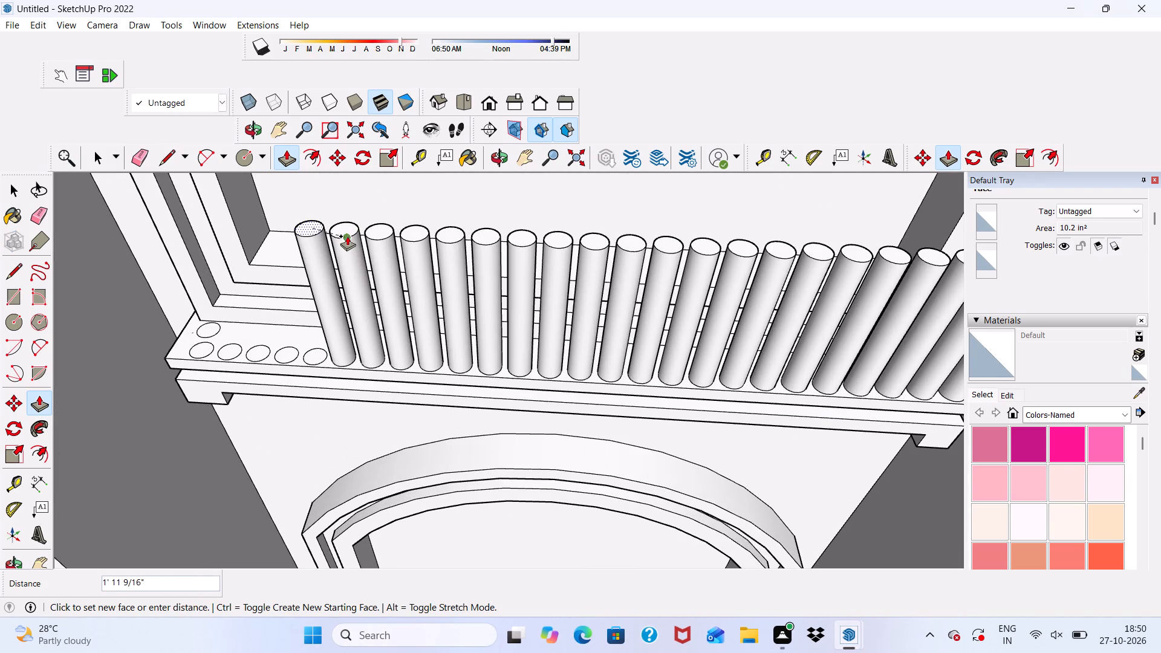
{"action": "left_click", "coordinate": [347, 236]}
Extrude the twenty-second front-row circle from the right 1' 11 9/16" upward as a baluster.
{"action": "scroll", "coordinate": [331, 351], "scroll_direction": "up", "scroll_amount": 8}
{"action": "left_click", "coordinate": [316, 357]}
{"action": "scroll", "coordinate": [294, 296], "scroll_direction": "down", "scroll_amount": 15}
{"action": "scroll", "coordinate": [315, 266], "scroll_direction": "up", "scroll_amount": 2}
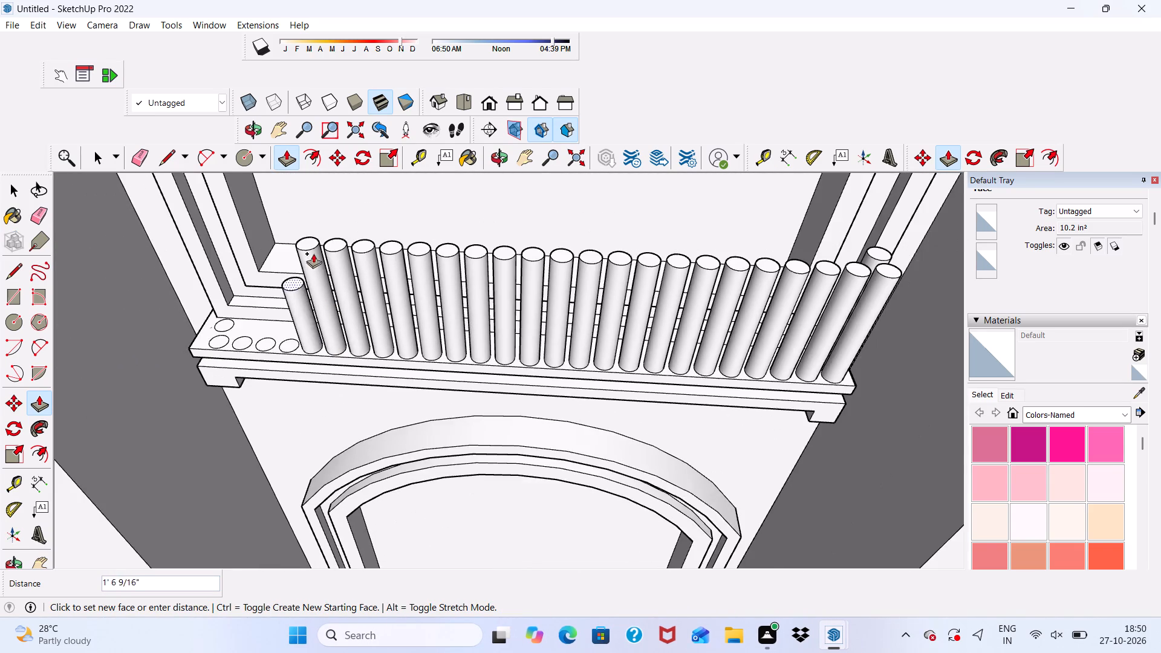
{"action": "scroll", "coordinate": [313, 253], "scroll_direction": "up", "scroll_amount": 2}
{"action": "left_click", "coordinate": [304, 241]}
Extrude the twenty-third front-row circle from the right 1' 11 9/16" upward, level with the existing balusters.
{"action": "scroll", "coordinate": [259, 427], "scroll_direction": "up", "scroll_amount": 7}
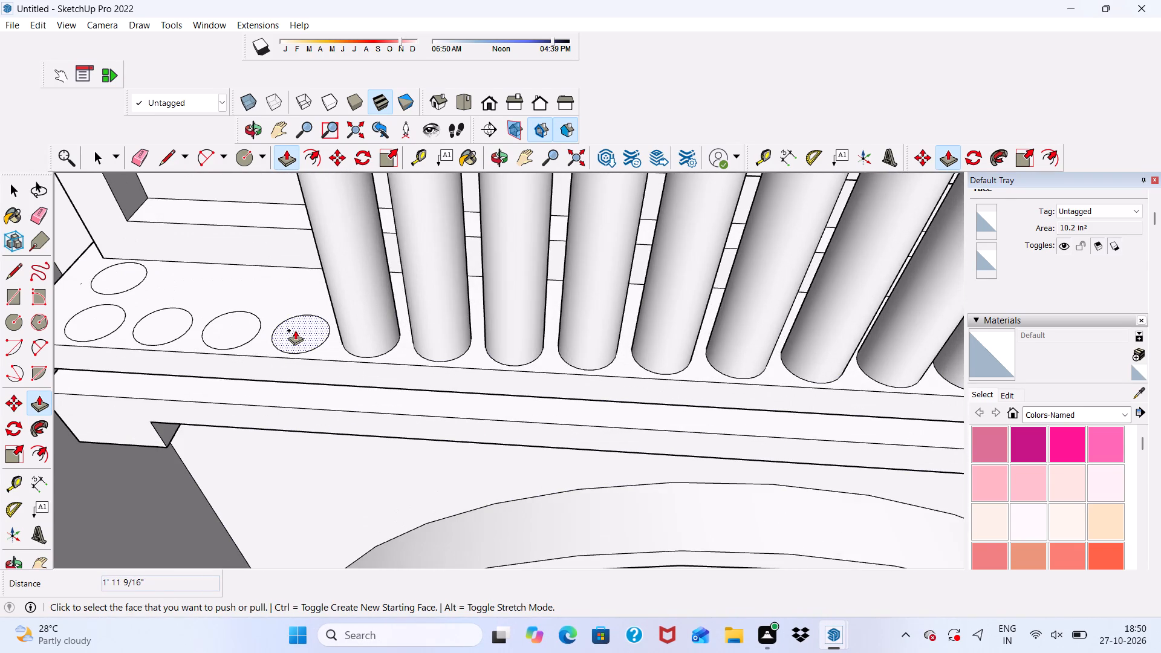
{"action": "left_click", "coordinate": [295, 330]}
{"action": "scroll", "coordinate": [312, 277], "scroll_direction": "down", "scroll_amount": 5}
{"action": "scroll", "coordinate": [412, 334], "scroll_direction": "down", "scroll_amount": 6}
{"action": "scroll", "coordinate": [377, 208], "scroll_direction": "up", "scroll_amount": 4}
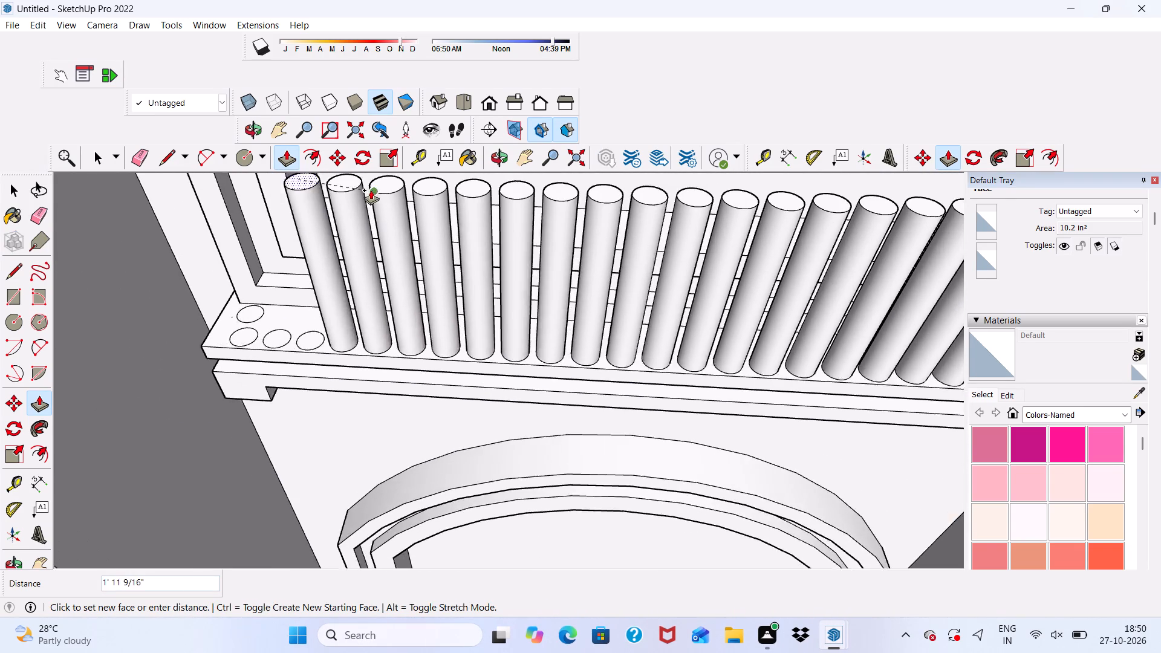
{"action": "scroll", "coordinate": [371, 190], "scroll_direction": "up", "scroll_amount": 1}
{"action": "left_click", "coordinate": [356, 190]}
Extrude the twenty-fourth front-row circle from the right 1' 11 9/16" upward to the adjacent baluster's top.
{"action": "scroll", "coordinate": [324, 331], "scroll_direction": "up", "scroll_amount": 6}
{"action": "left_click", "coordinate": [302, 373]}
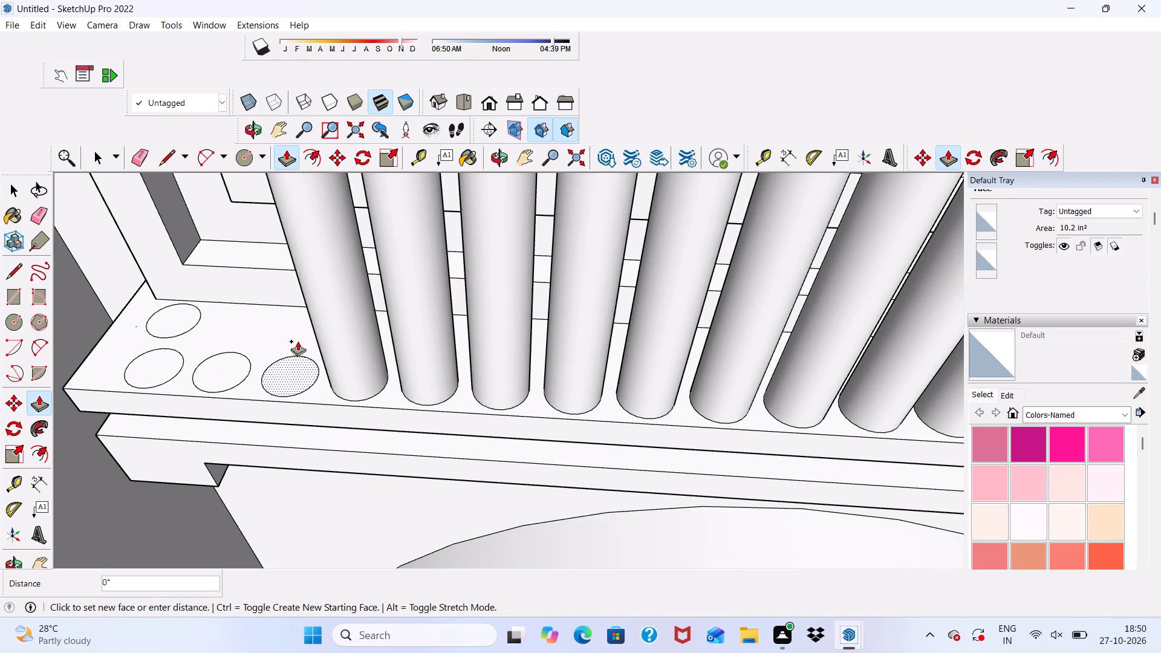
{"action": "scroll", "coordinate": [298, 297], "scroll_direction": "down", "scroll_amount": 10}
{"action": "scroll", "coordinate": [317, 377], "scroll_direction": "down", "scroll_amount": 6}
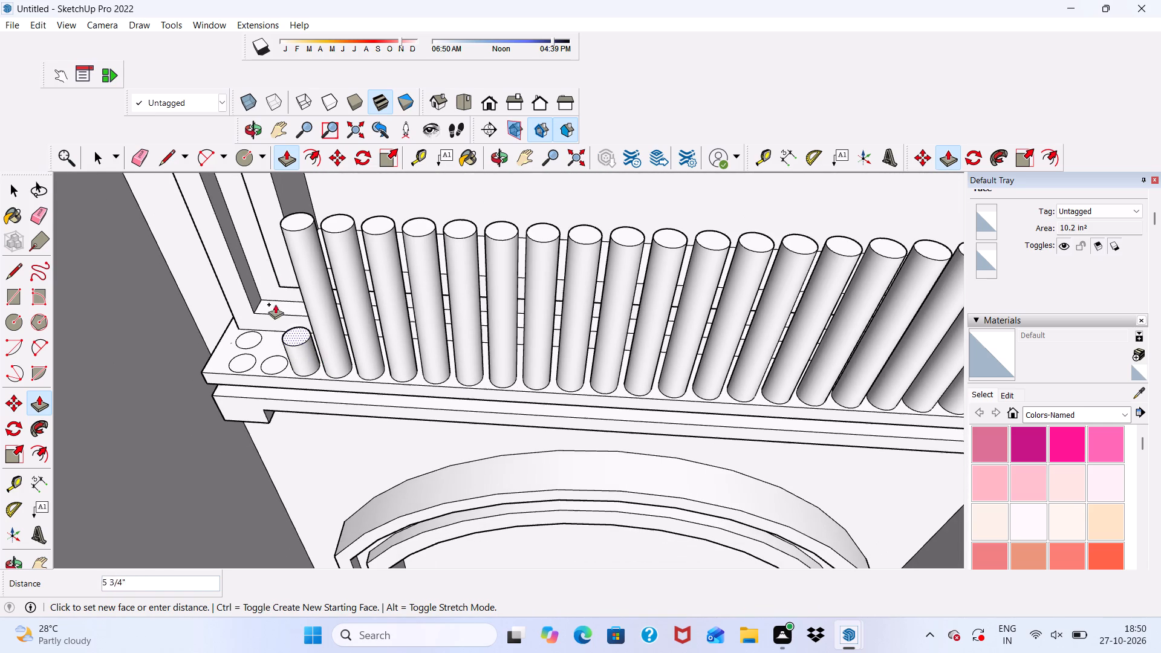
{"action": "left_click", "coordinate": [295, 224]}
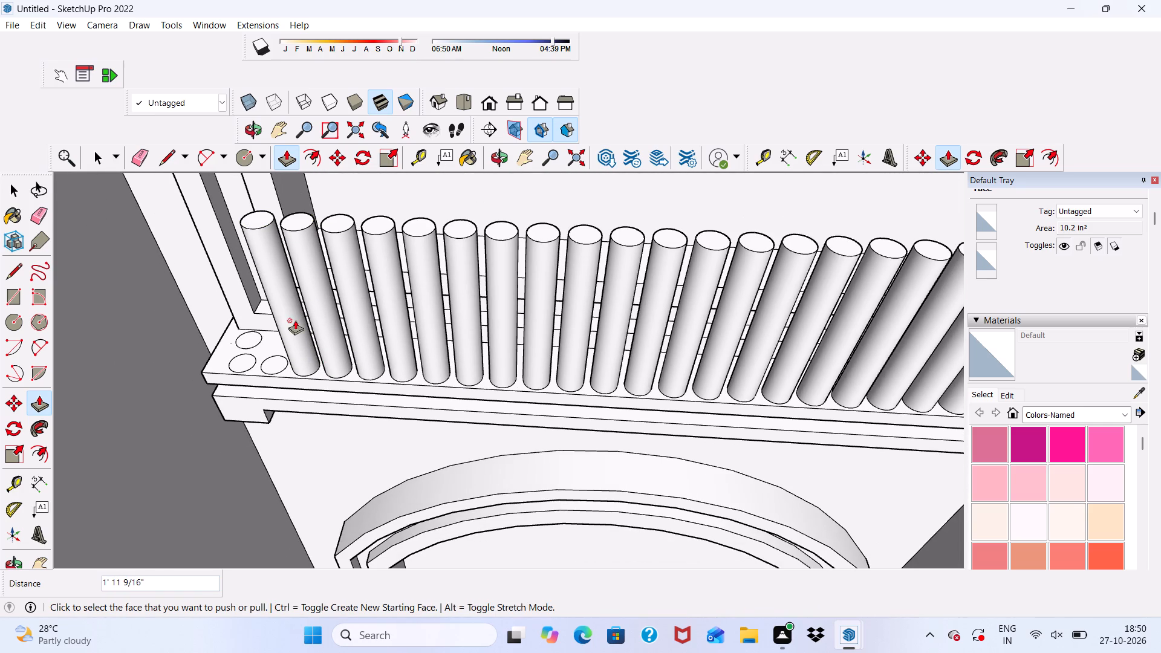
Extrude the last two front-row circles at the sill's left end 1' 11 9/16" upward as balusters.
{"action": "scroll", "coordinate": [294, 326], "scroll_direction": "up", "scroll_amount": 1}
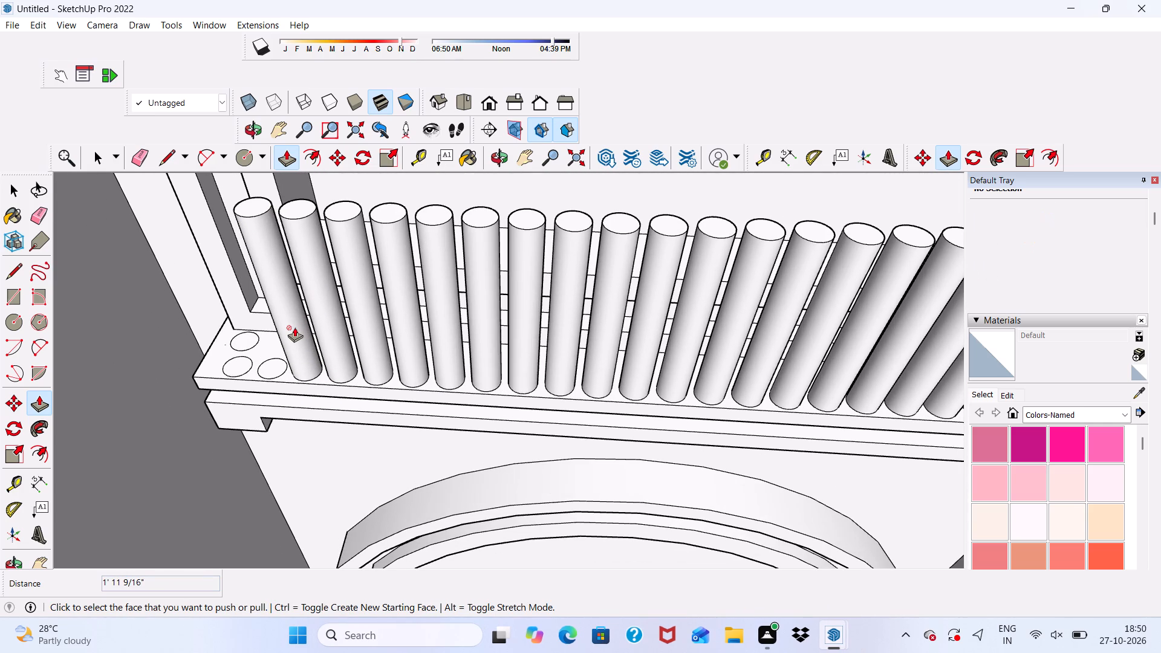
{"action": "scroll", "coordinate": [296, 326], "scroll_direction": "up", "scroll_amount": 6}
{"action": "left_click", "coordinate": [256, 393]}
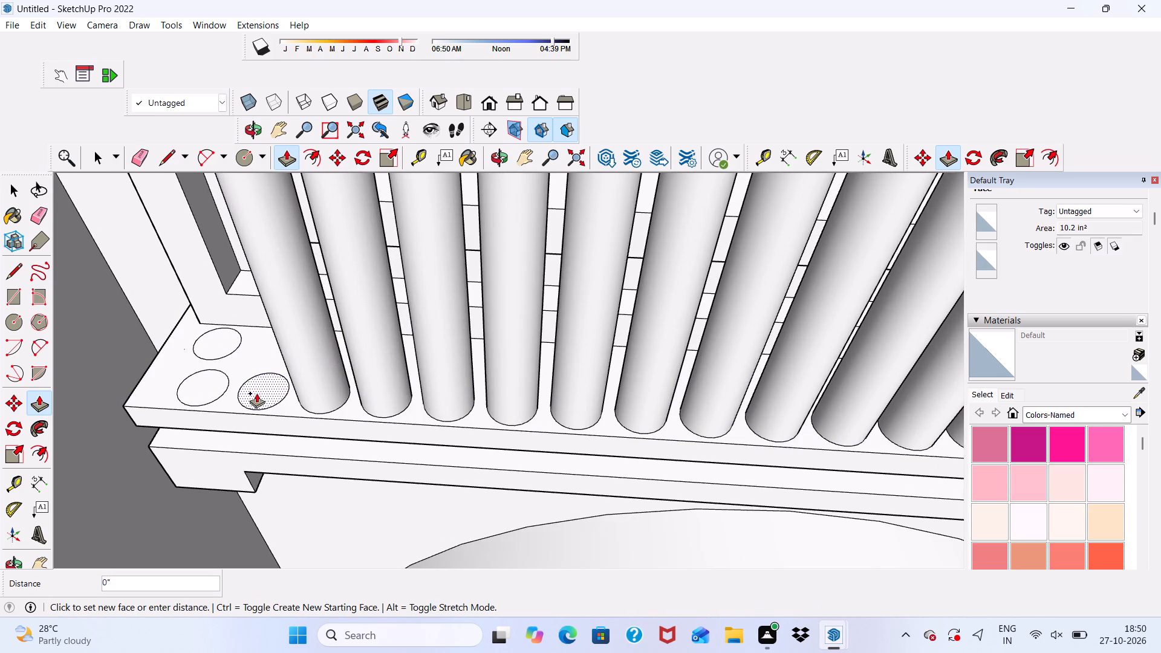
{"action": "scroll", "coordinate": [274, 312], "scroll_direction": "down", "scroll_amount": 5}
{"action": "scroll", "coordinate": [307, 353], "scroll_direction": "down", "scroll_amount": 12}
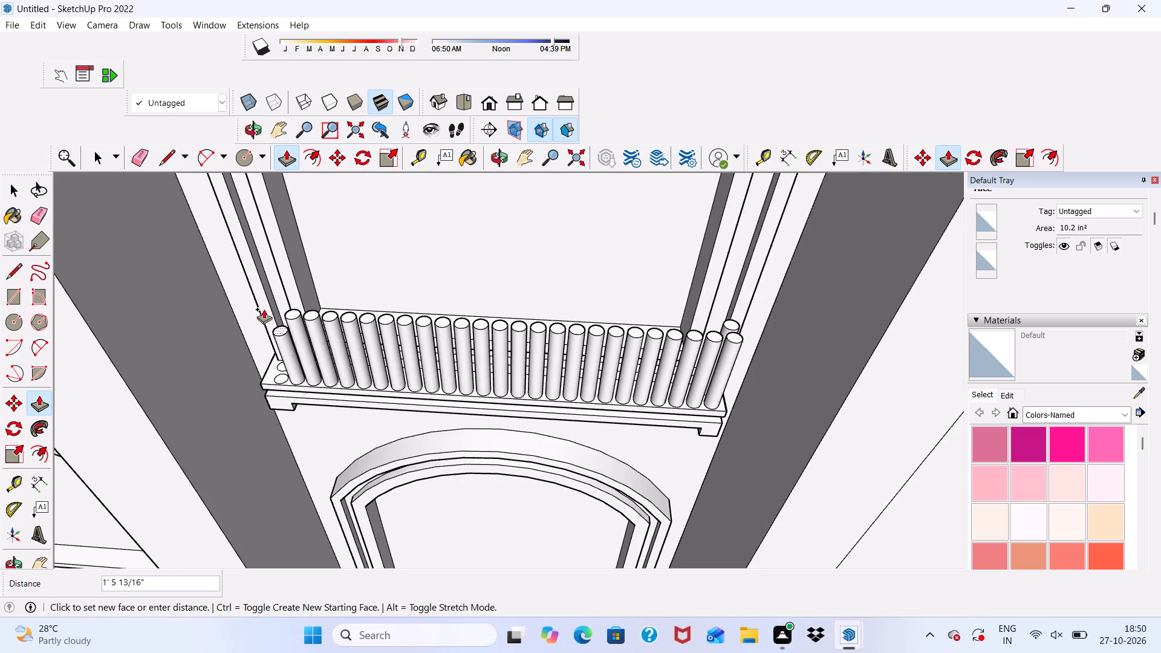
{"action": "scroll", "coordinate": [263, 308], "scroll_direction": "up", "scroll_amount": 11}
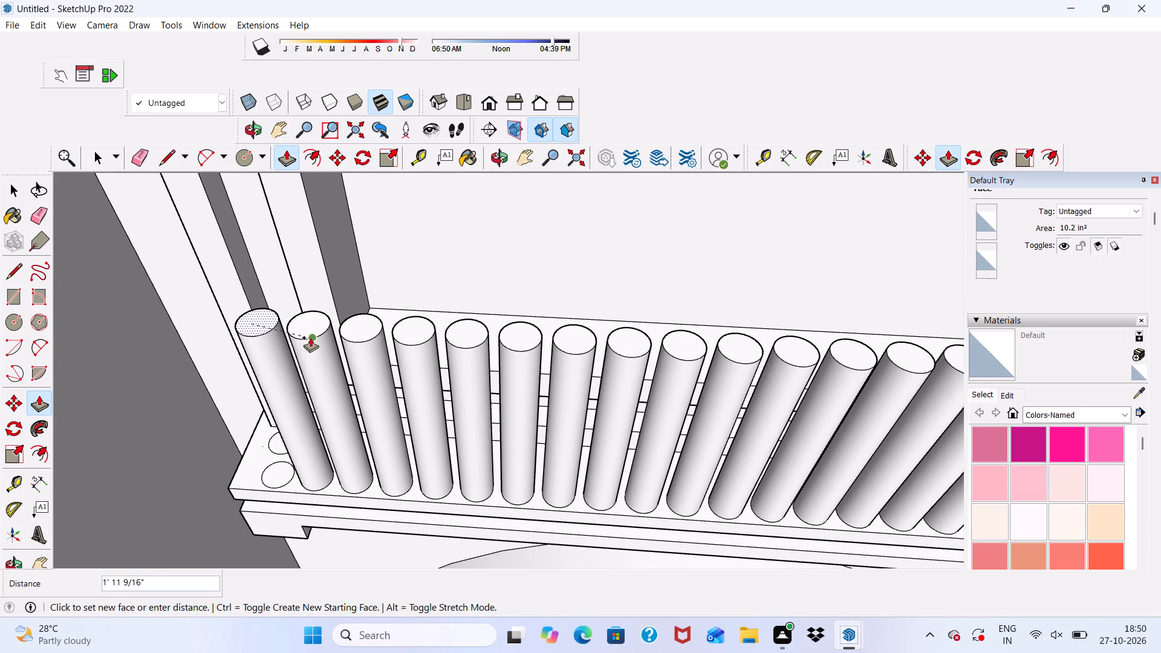
{"action": "left_click", "coordinate": [310, 337]}
{"action": "scroll", "coordinate": [218, 430], "scroll_direction": "up", "scroll_amount": 3}
{"action": "scroll", "coordinate": [325, 493], "scroll_direction": "up", "scroll_amount": 1}
{"action": "left_click", "coordinate": [300, 502]}
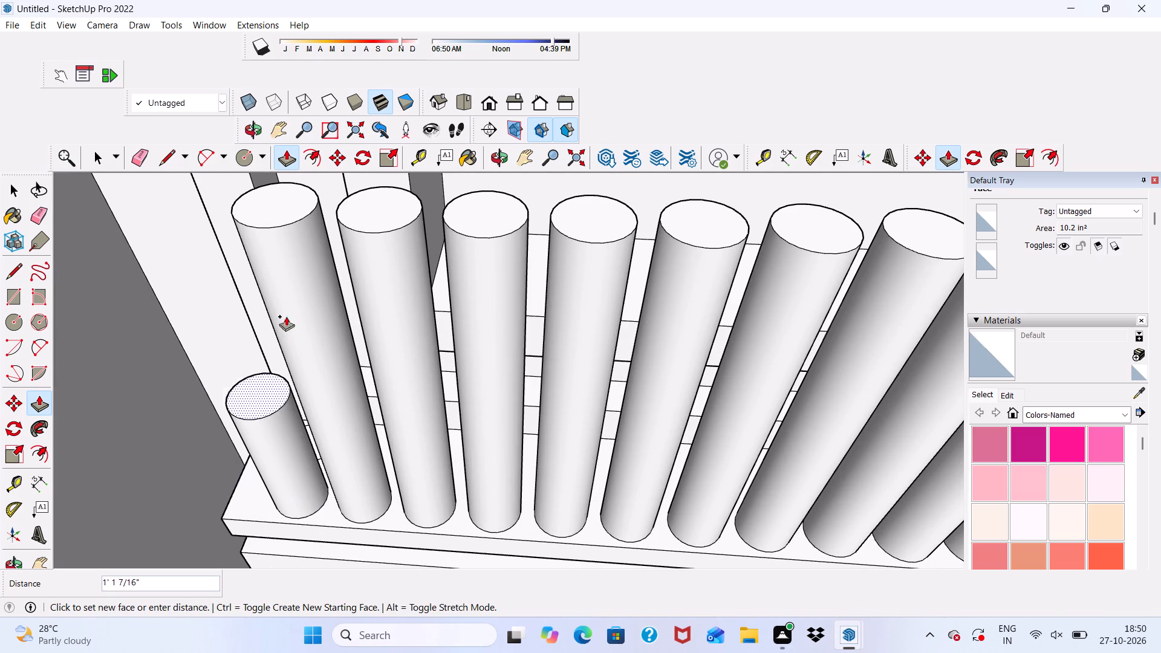
{"action": "left_click", "coordinate": [293, 226]}
Extrude the single circle behind the front row at the sill's left end 1' 11 9/16" upward to the balusters' height.
{"action": "scroll", "coordinate": [285, 263], "scroll_direction": "down", "scroll_amount": 3}
{"action": "middle_click_drag", "start_coordinate": [300, 348], "coordinate": [590, 331]}
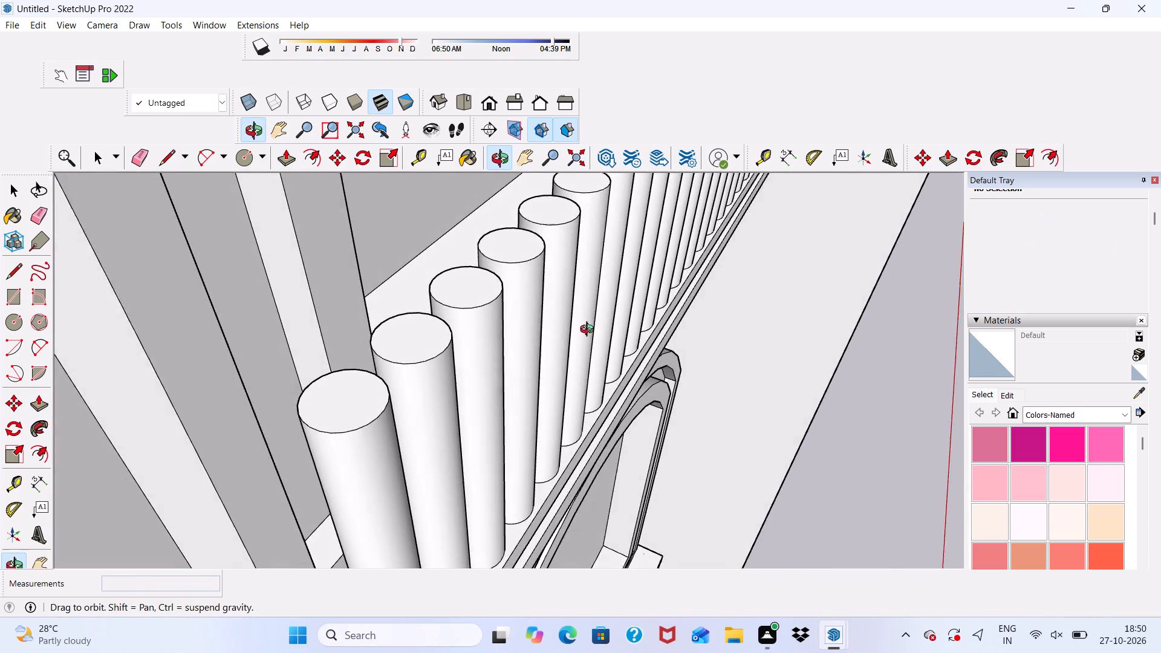
{"action": "middle_click_drag", "start_coordinate": [590, 331], "coordinate": [393, 541]}
{"action": "scroll", "coordinate": [310, 455], "scroll_direction": "up", "scroll_amount": 4}
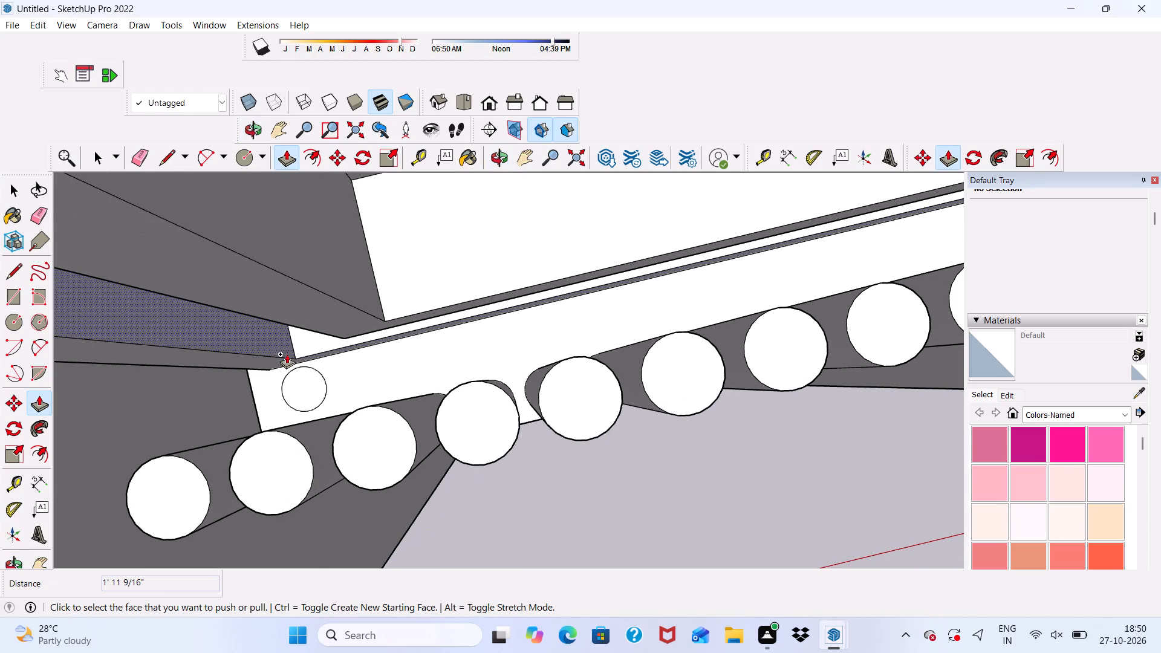
{"action": "left_click", "coordinate": [305, 387]}
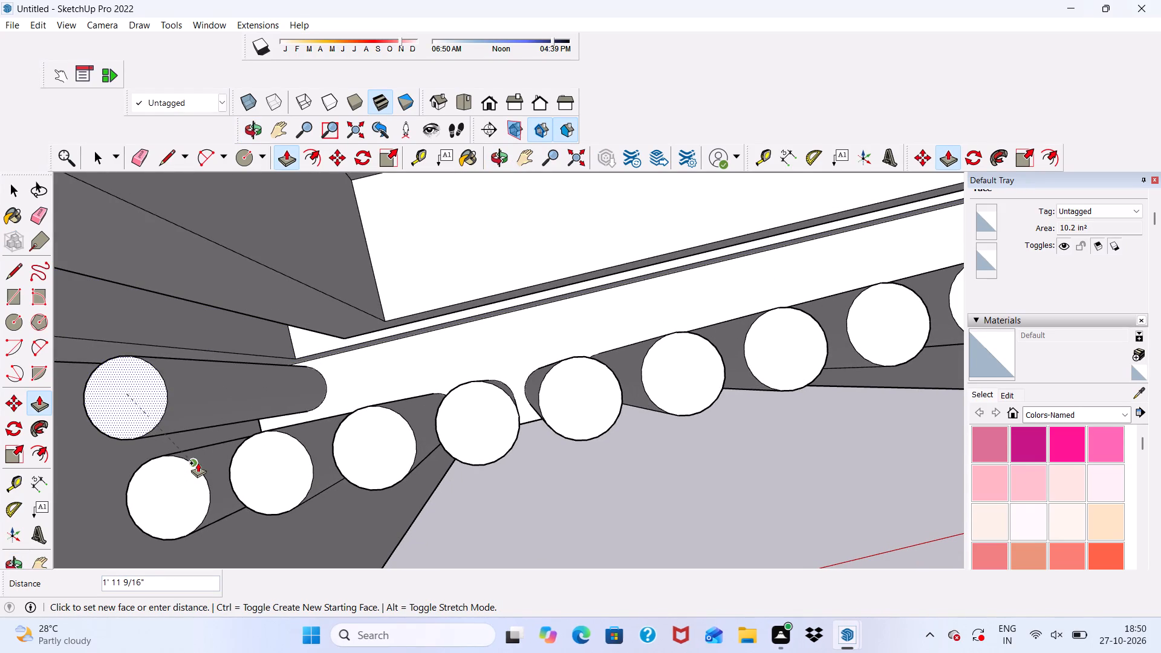
{"action": "left_click", "coordinate": [198, 463]}
Examine the completed baluster railing and the central bay's window sills across the whole facade.
{"action": "scroll", "coordinate": [206, 422], "scroll_direction": "down", "scroll_amount": 11}
{"action": "middle_click_drag", "start_coordinate": [424, 430], "coordinate": [420, 247]}
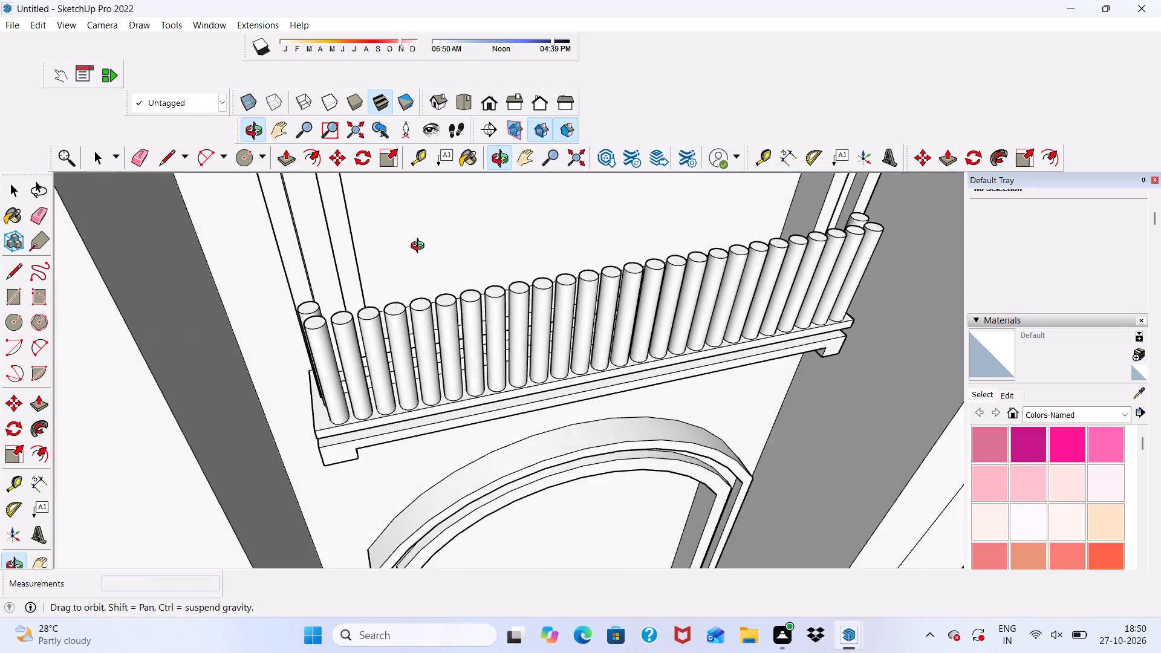
{"action": "middle_click_drag", "start_coordinate": [420, 247], "coordinate": [409, 257]}
{"action": "scroll", "coordinate": [405, 257], "scroll_direction": "up", "scroll_amount": 1}
{"action": "scroll", "coordinate": [392, 325], "scroll_direction": "down", "scroll_amount": 2}
{"action": "key", "text": "space"}
{"action": "scroll", "coordinate": [415, 326], "scroll_direction": "down", "scroll_amount": 11}
{"action": "middle_click_drag", "start_coordinate": [520, 416], "coordinate": [520, 393]}
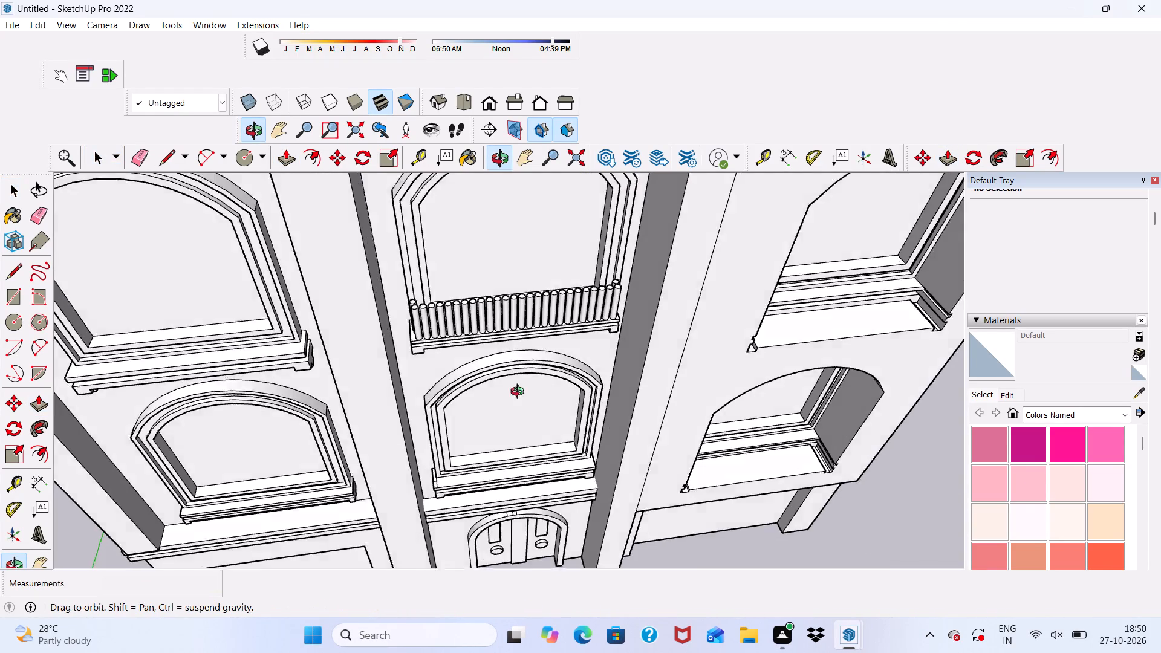
{"action": "middle_click_drag", "start_coordinate": [520, 393], "coordinate": [545, 162]}
{"action": "scroll", "coordinate": [539, 172], "scroll_direction": "up", "scroll_amount": 2}
{"action": "scroll", "coordinate": [475, 341], "scroll_direction": "down", "scroll_amount": 16}
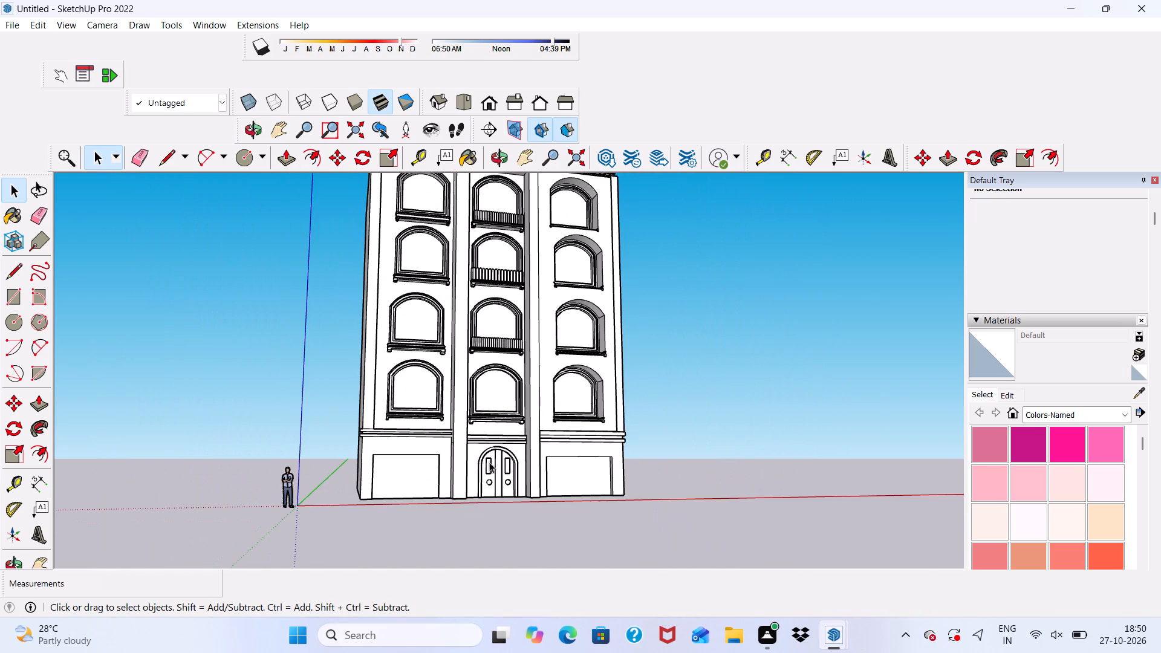
{"action": "middle_click_drag", "start_coordinate": [489, 462], "coordinate": [411, 533]}
{"action": "scroll", "coordinate": [461, 429], "scroll_direction": "up", "scroll_amount": 5}
{"action": "scroll", "coordinate": [542, 311], "scroll_direction": "up", "scroll_amount": 3}
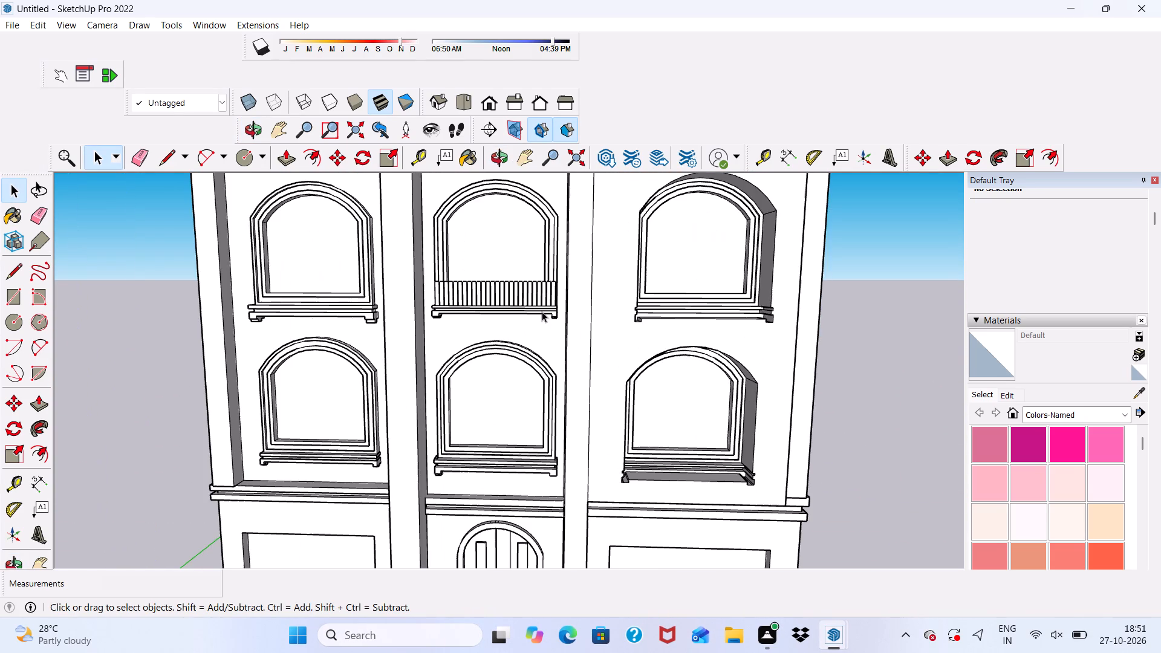
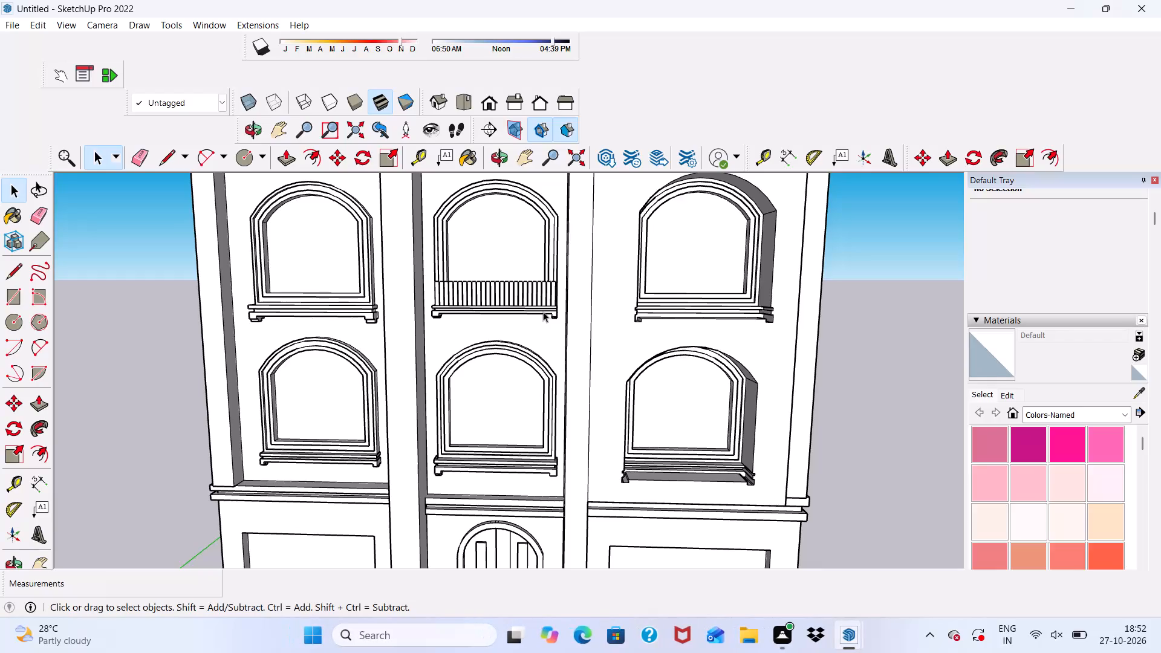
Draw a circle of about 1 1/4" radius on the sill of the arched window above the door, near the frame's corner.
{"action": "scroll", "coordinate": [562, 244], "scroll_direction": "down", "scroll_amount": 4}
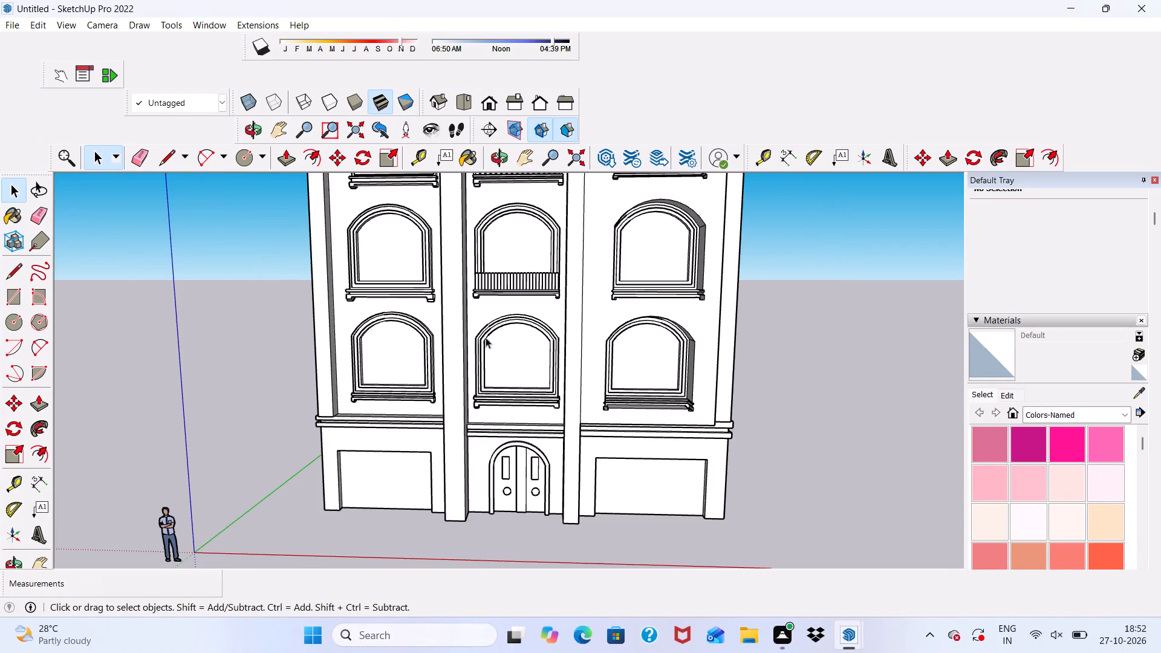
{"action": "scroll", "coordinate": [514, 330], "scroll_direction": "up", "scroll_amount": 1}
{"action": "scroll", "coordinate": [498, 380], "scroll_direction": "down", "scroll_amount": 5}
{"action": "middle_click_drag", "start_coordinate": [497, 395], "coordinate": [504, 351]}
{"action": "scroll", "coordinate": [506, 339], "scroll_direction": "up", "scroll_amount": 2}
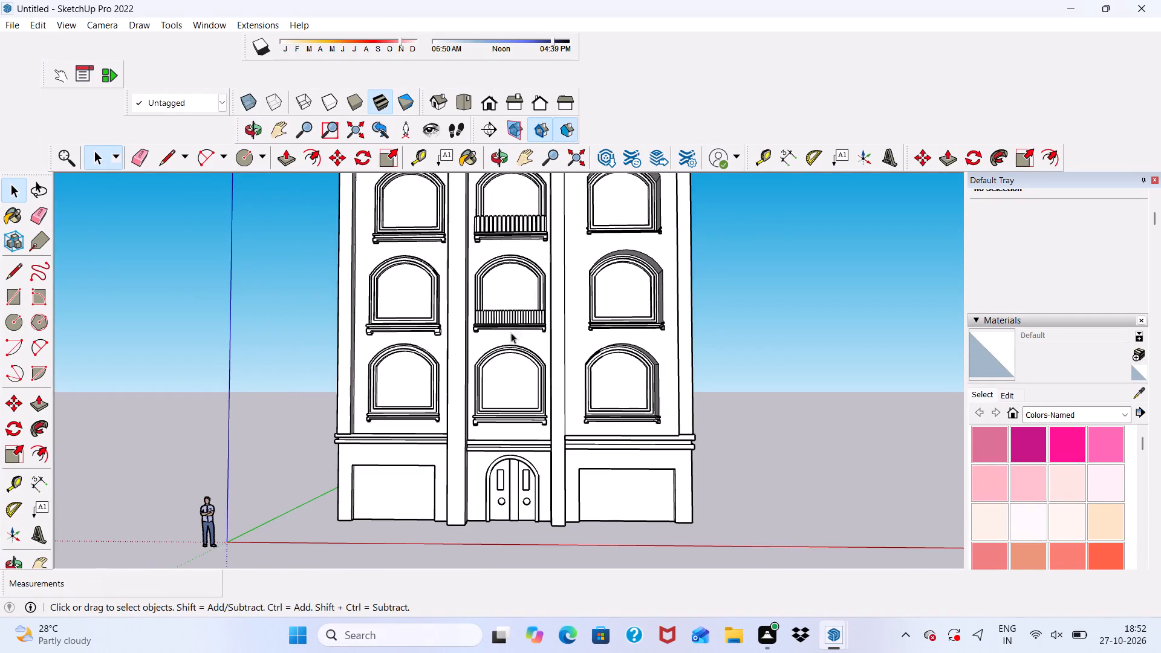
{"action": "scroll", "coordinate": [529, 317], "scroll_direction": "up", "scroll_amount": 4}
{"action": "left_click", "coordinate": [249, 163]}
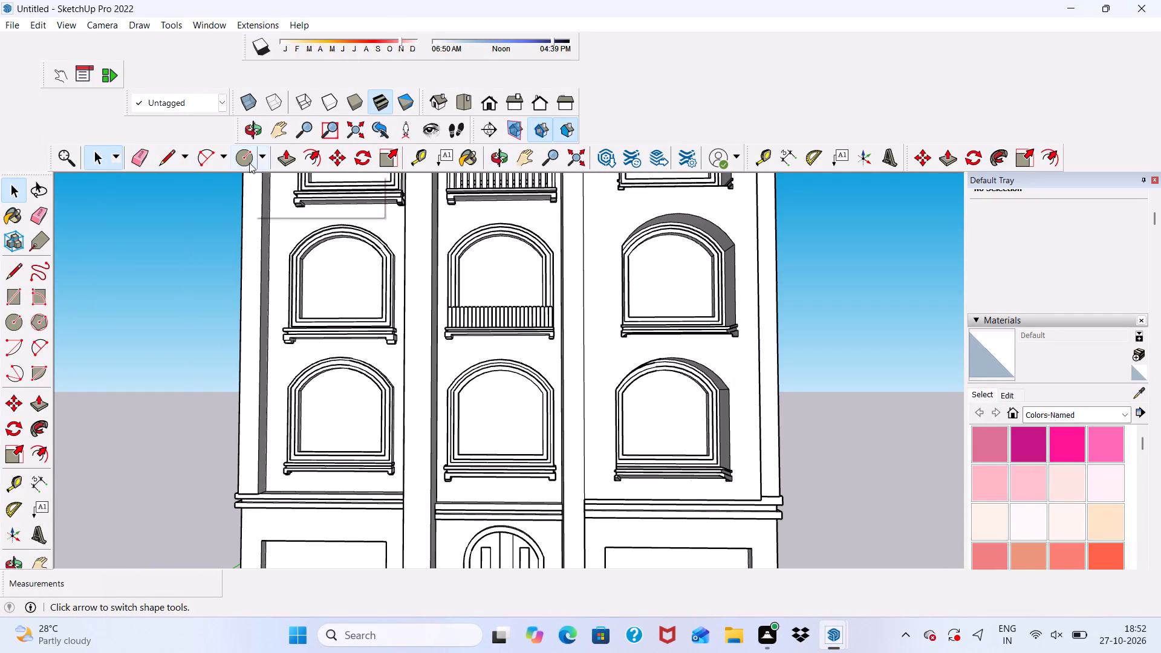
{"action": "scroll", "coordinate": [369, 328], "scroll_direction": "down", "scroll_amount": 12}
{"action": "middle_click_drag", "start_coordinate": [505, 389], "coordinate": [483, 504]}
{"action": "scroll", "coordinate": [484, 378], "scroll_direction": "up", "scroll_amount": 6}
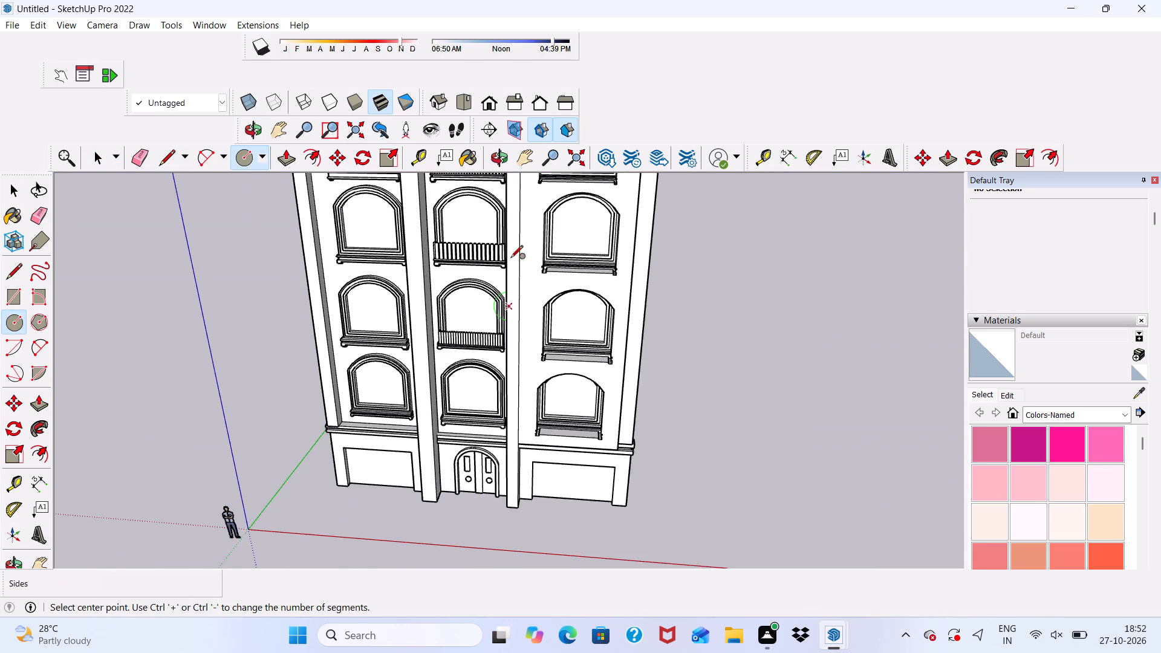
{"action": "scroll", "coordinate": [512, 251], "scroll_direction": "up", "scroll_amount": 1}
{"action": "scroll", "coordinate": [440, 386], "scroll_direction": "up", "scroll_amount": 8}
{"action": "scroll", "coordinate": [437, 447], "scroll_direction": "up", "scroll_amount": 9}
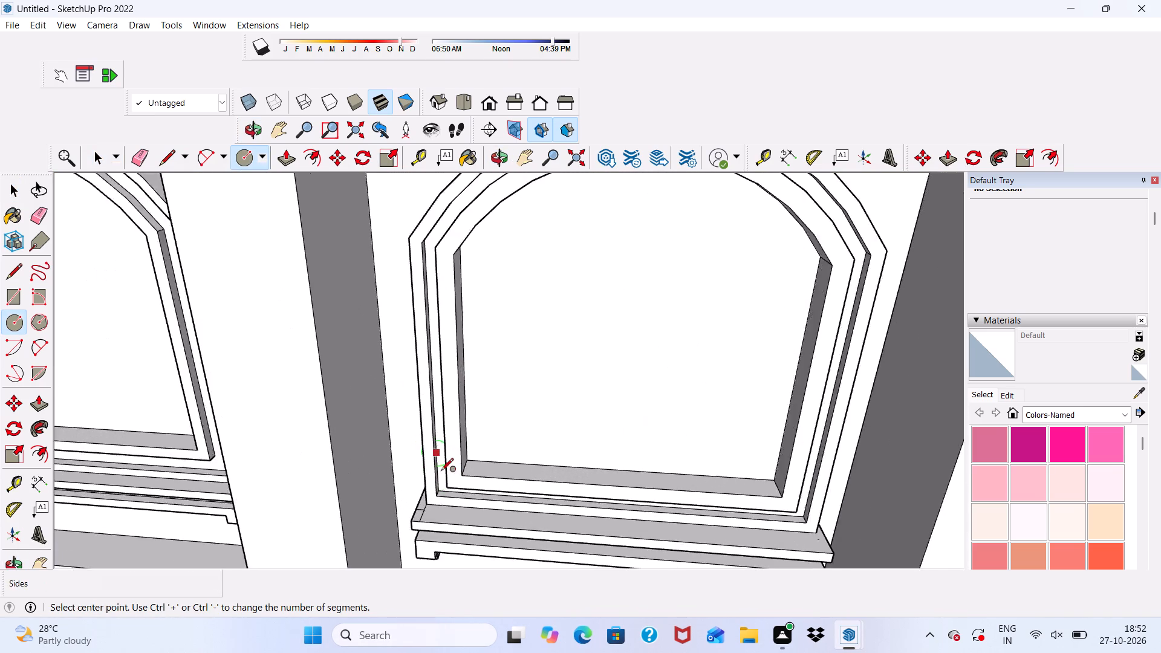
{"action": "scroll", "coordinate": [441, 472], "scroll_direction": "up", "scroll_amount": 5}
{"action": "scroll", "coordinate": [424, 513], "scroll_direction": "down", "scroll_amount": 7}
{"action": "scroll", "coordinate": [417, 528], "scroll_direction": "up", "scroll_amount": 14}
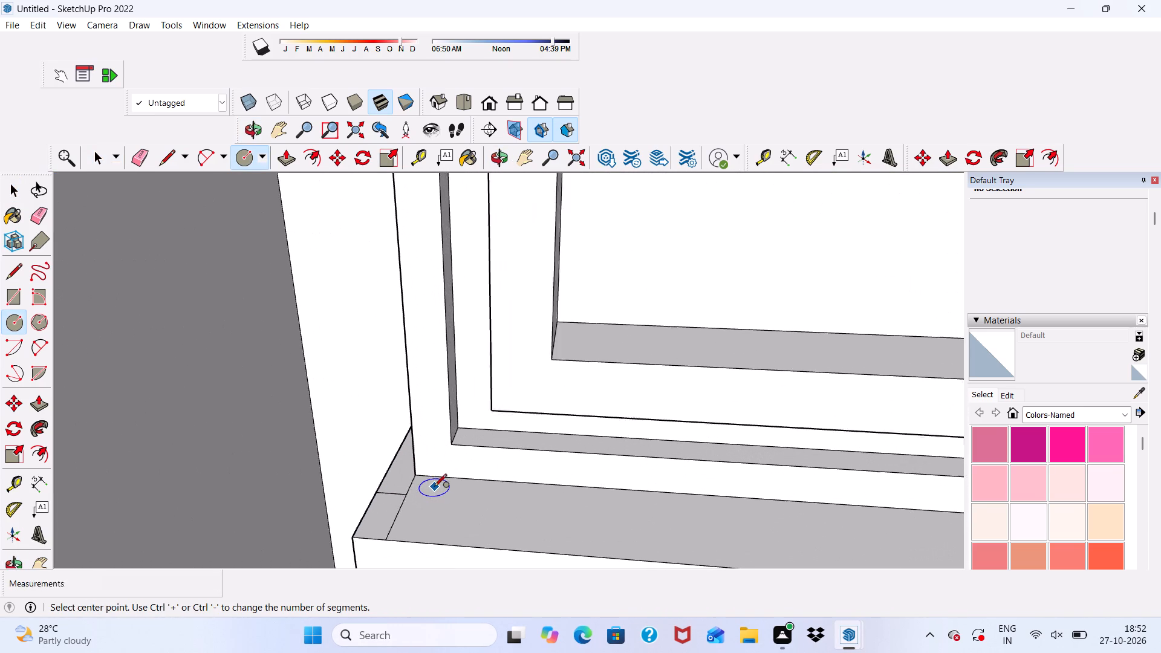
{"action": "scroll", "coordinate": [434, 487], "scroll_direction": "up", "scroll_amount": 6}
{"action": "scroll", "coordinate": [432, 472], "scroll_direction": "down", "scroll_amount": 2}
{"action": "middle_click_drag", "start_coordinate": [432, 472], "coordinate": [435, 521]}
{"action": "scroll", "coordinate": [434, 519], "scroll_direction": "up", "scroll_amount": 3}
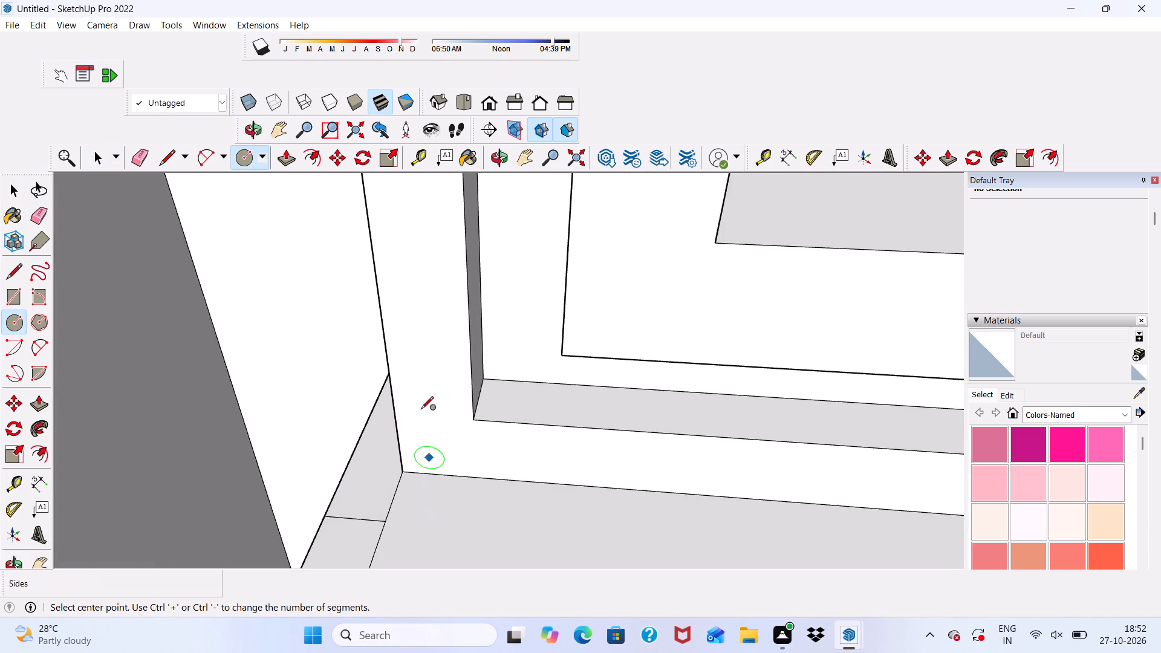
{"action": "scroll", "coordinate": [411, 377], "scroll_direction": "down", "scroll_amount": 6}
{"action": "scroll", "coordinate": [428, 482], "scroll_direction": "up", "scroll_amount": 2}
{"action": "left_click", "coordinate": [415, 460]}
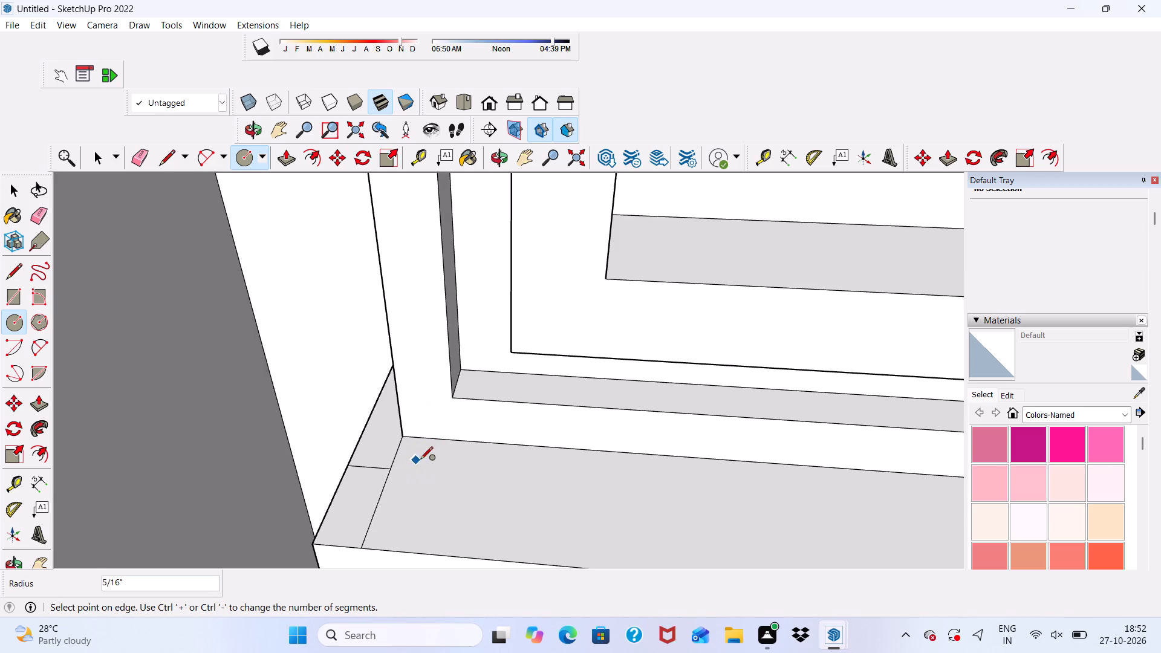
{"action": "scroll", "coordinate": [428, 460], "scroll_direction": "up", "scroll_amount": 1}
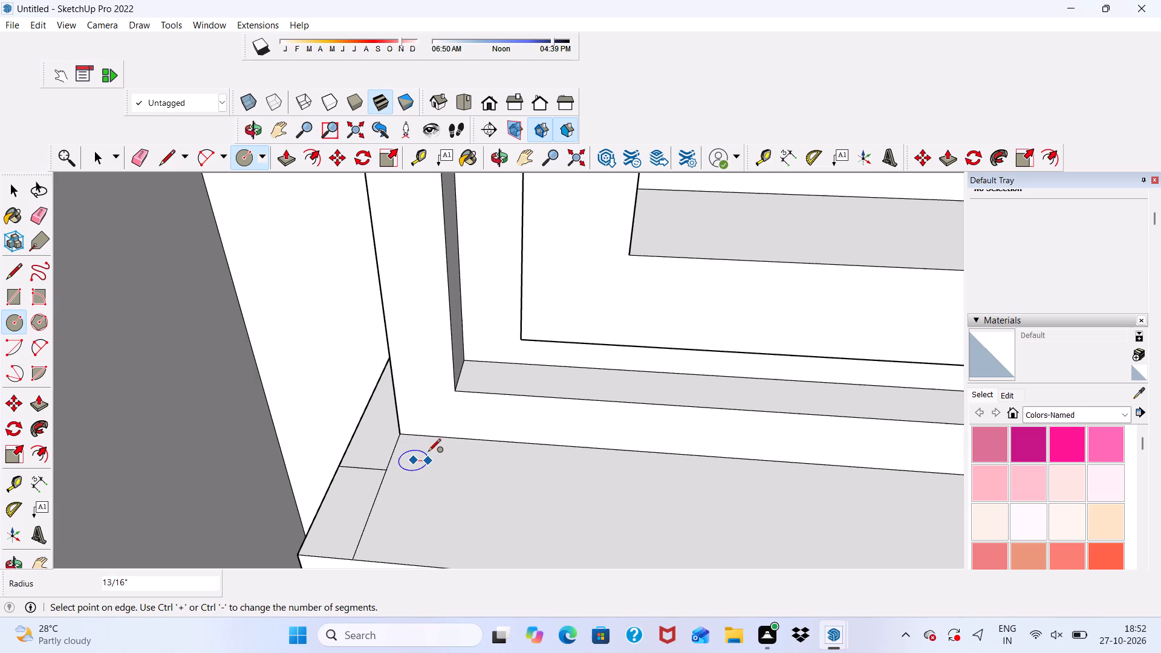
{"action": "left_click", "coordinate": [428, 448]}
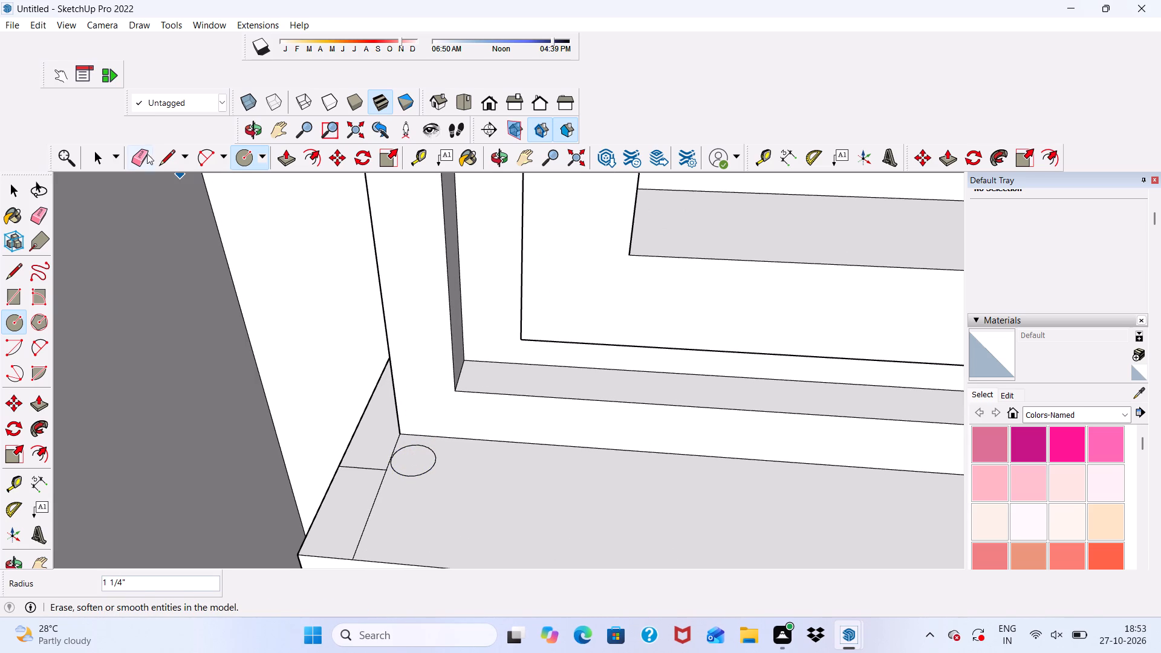
Erase the leftover edges on the sill's top face beside the circle.
{"action": "left_click", "coordinate": [141, 160]}
{"action": "scroll", "coordinate": [339, 416], "scroll_direction": "up", "scroll_amount": 3}
{"action": "left_click_drag", "start_coordinate": [386, 476], "coordinate": [390, 519]}
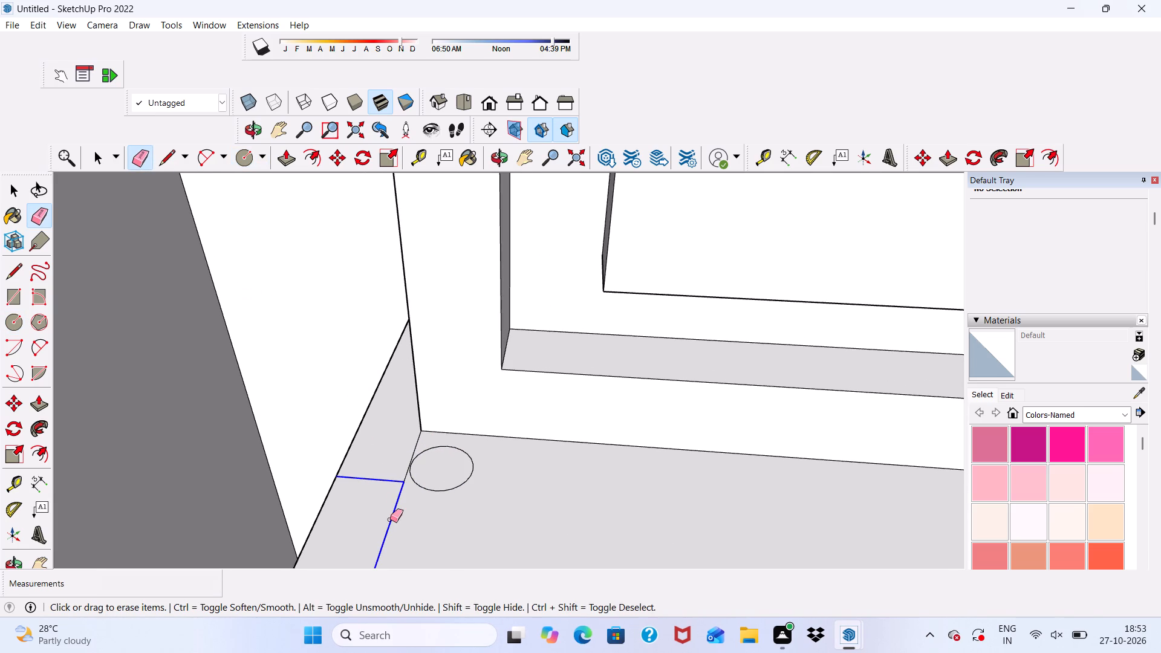
{"action": "left_click", "coordinate": [417, 437]}
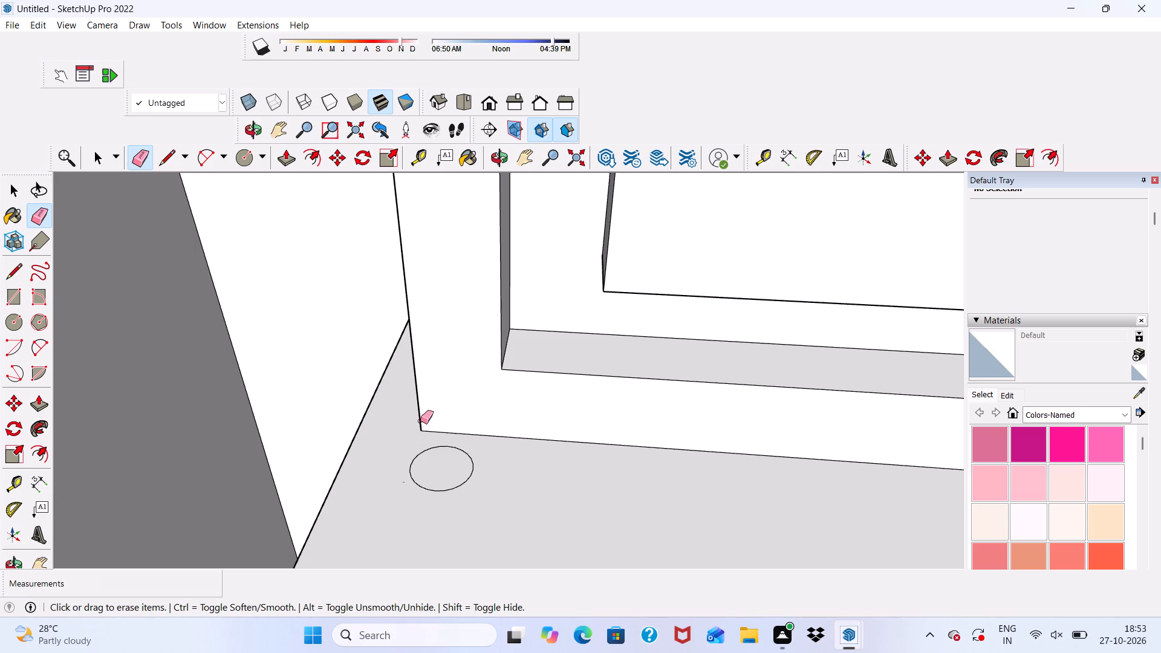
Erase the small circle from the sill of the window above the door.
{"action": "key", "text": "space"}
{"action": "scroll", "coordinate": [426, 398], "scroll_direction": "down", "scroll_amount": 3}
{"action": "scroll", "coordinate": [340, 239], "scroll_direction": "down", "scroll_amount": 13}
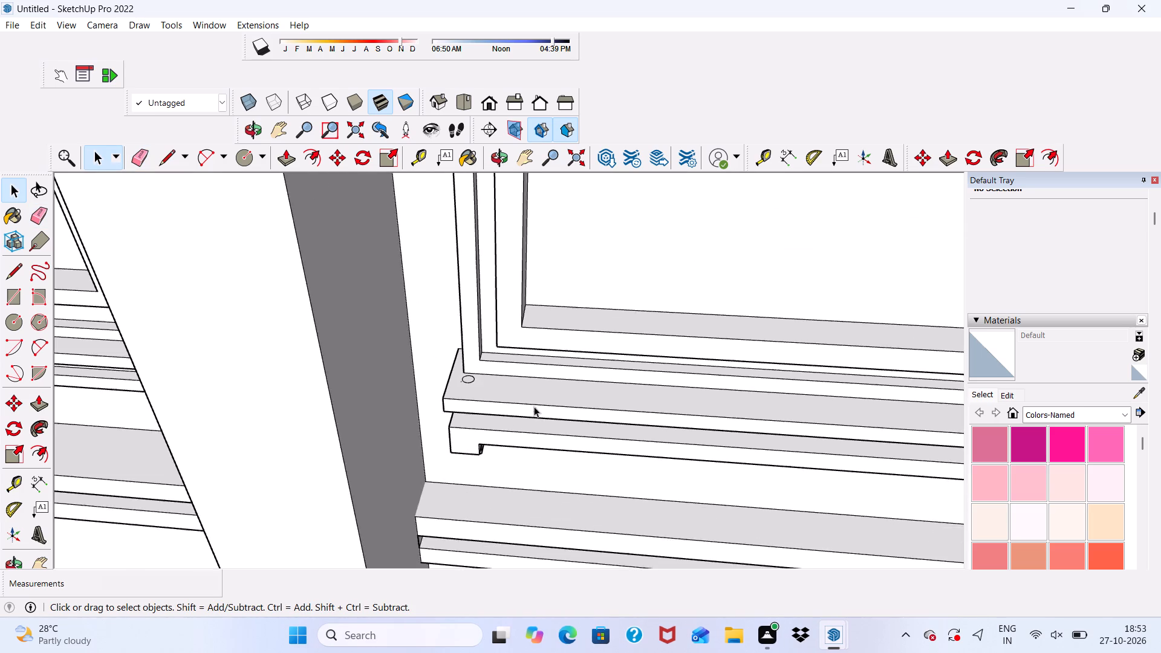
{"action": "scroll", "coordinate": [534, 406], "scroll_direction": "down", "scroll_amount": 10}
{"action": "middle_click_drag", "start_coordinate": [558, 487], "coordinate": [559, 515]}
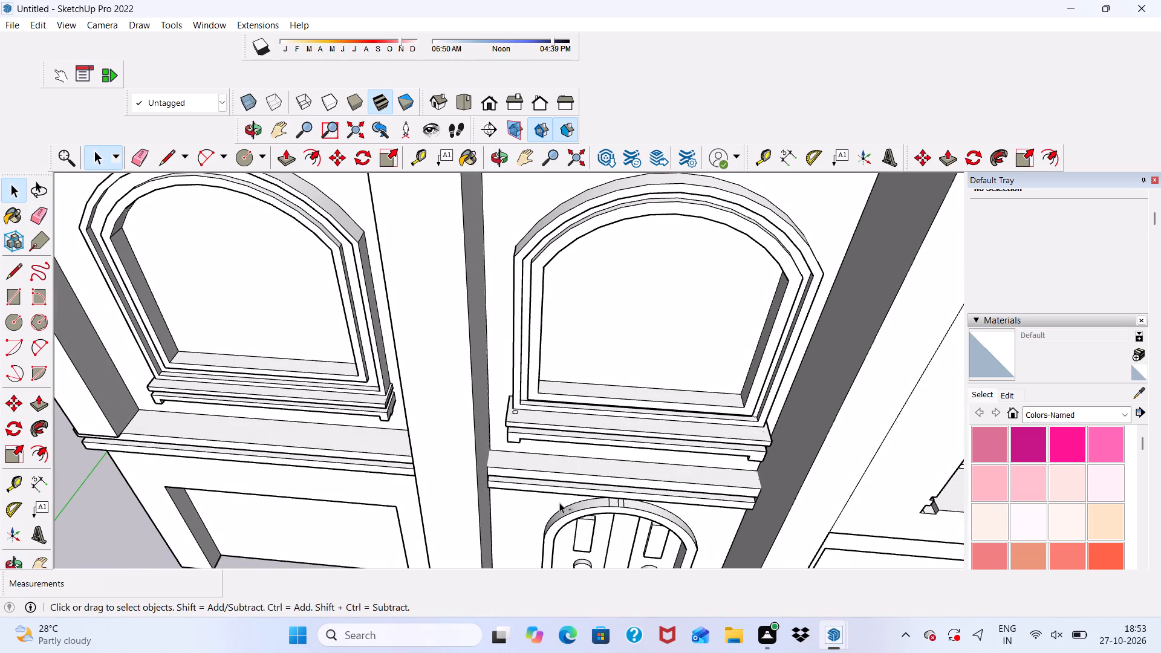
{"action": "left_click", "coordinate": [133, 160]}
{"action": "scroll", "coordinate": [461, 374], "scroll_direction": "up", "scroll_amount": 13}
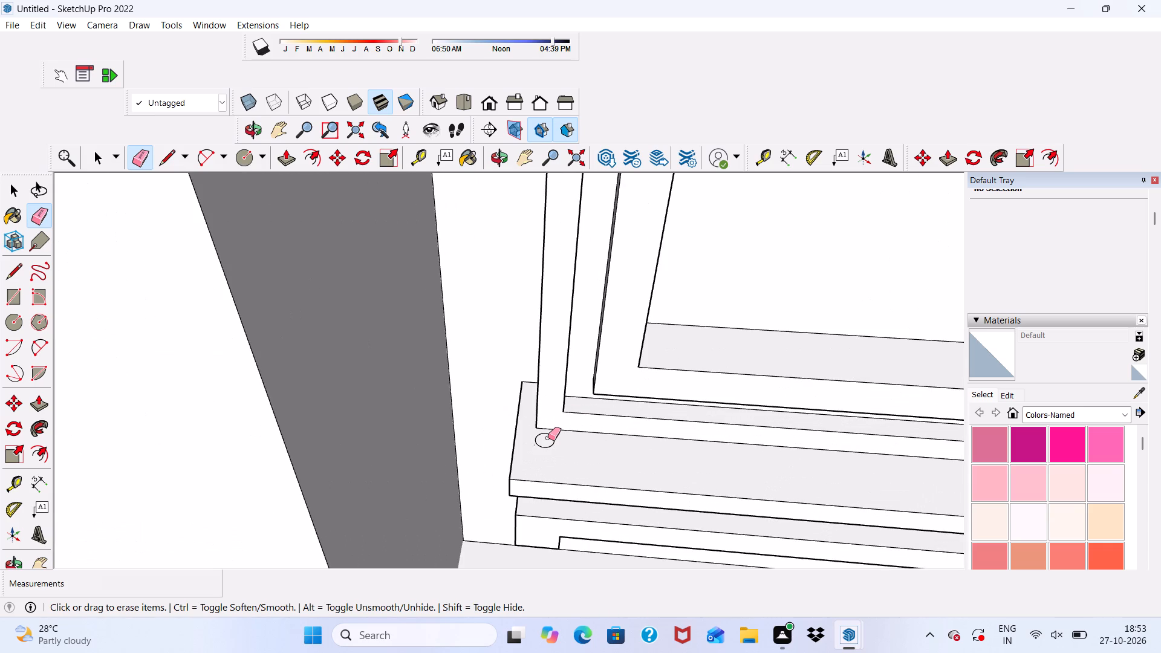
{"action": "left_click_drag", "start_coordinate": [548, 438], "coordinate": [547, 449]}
Draw a circle of about 1 7/16" radius on the sill's top face, just in front of the window frame's corner.
{"action": "left_click", "coordinate": [238, 155]}
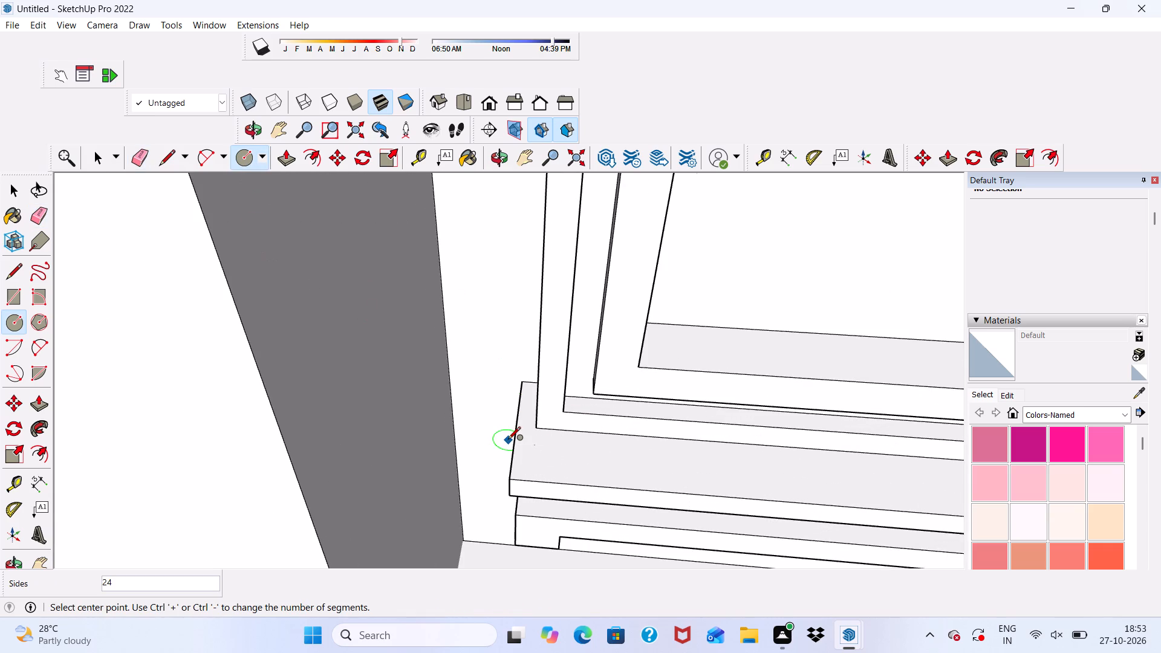
{"action": "scroll", "coordinate": [508, 440], "scroll_direction": "up", "scroll_amount": 2}
{"action": "scroll", "coordinate": [556, 463], "scroll_direction": "up", "scroll_amount": 6}
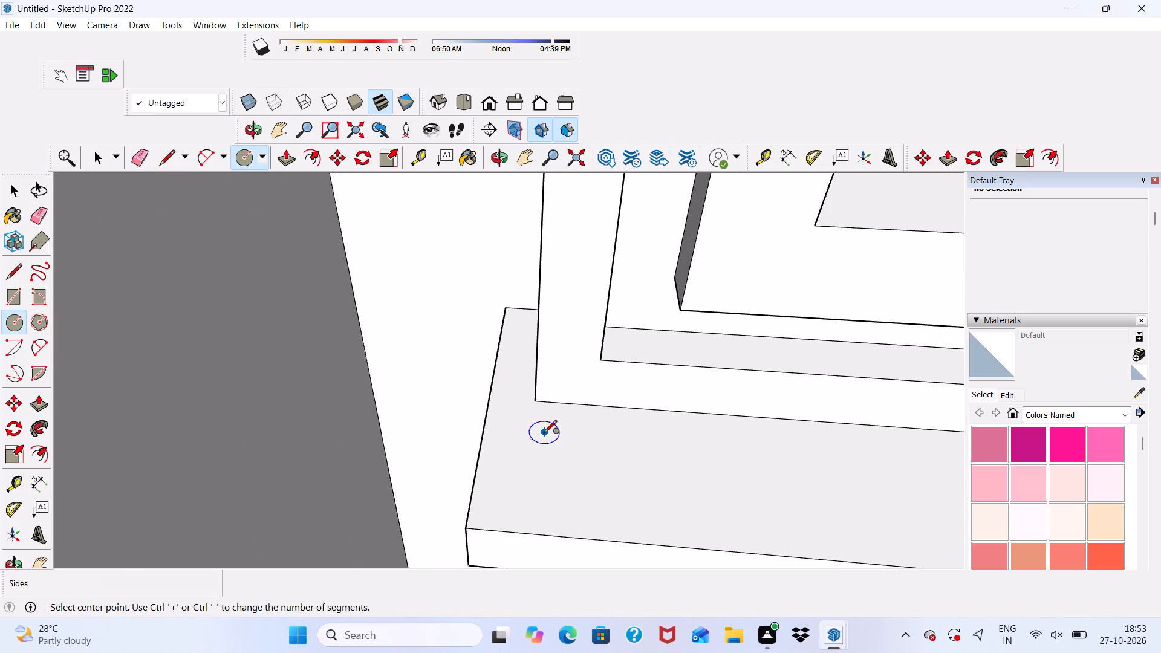
{"action": "left_click", "coordinate": [544, 432]}
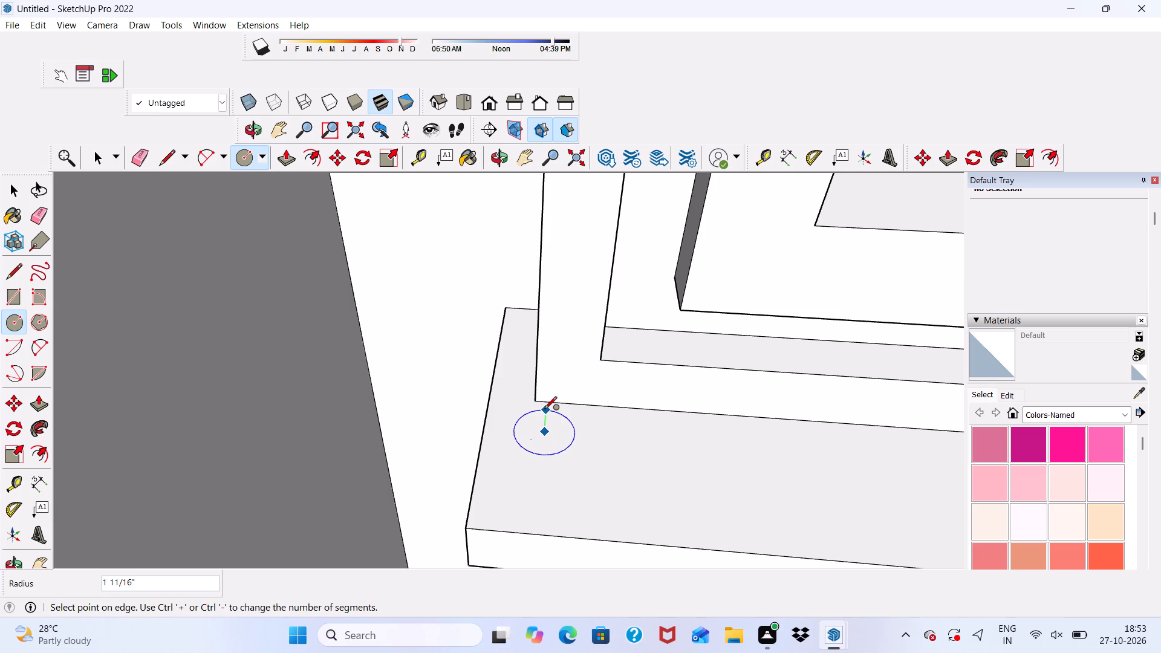
{"action": "left_click", "coordinate": [544, 413]}
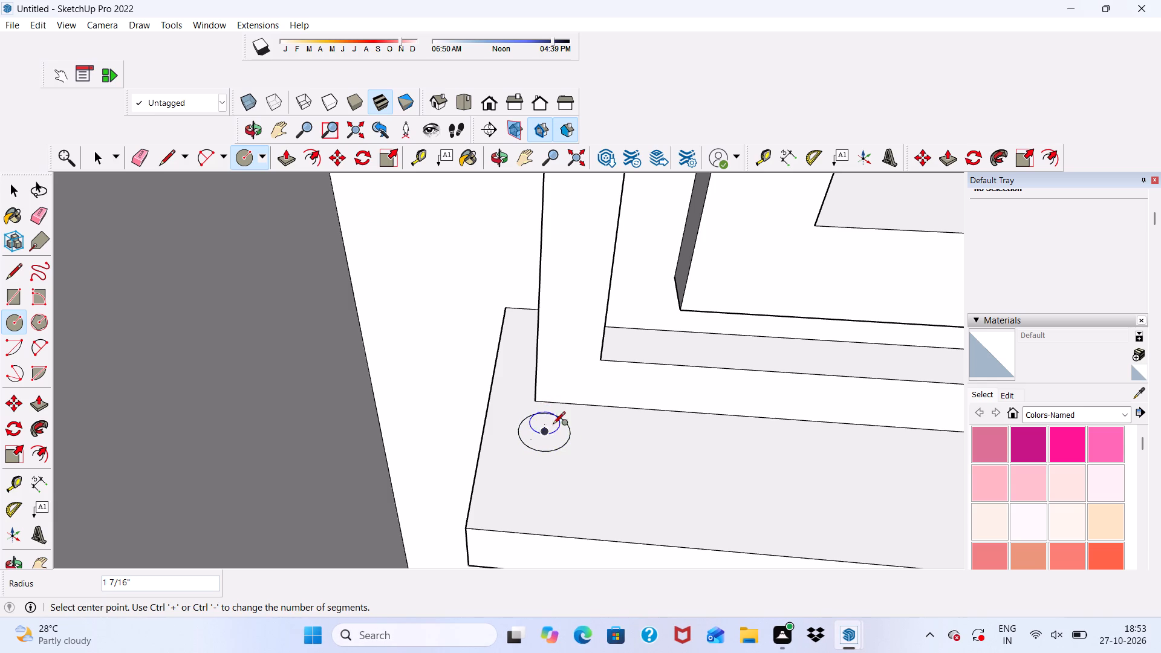
Copy the circle with its face about 3 11/16" toward the sill's front edge.
{"action": "key", "text": "space"}
{"action": "left_click", "coordinate": [539, 445]}
{"action": "left_click", "coordinate": [539, 445]}
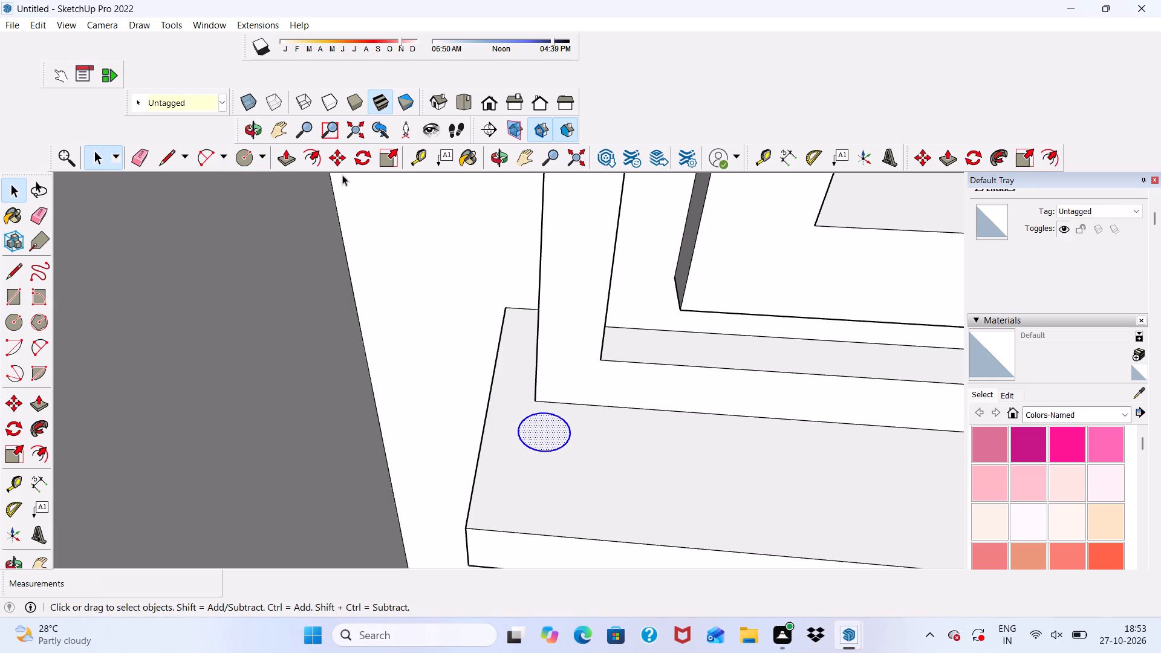
{"action": "left_click", "coordinate": [330, 149]}
{"action": "left_click", "coordinate": [548, 432]}
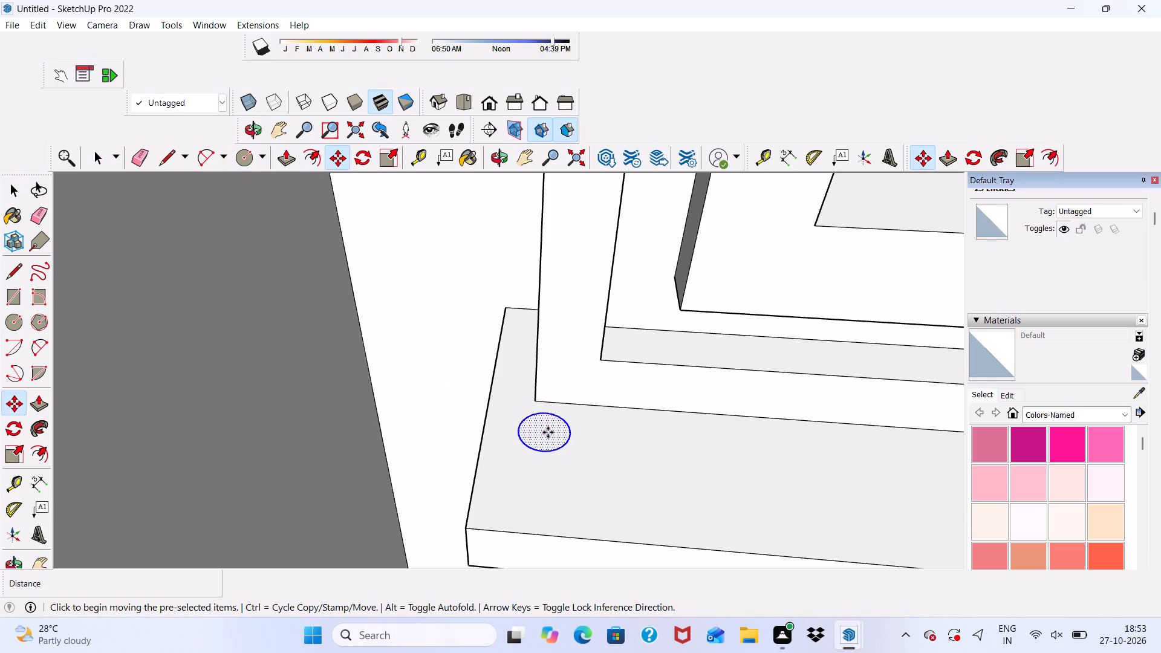
{"action": "scroll", "coordinate": [542, 495], "scroll_direction": "up", "scroll_amount": 1}
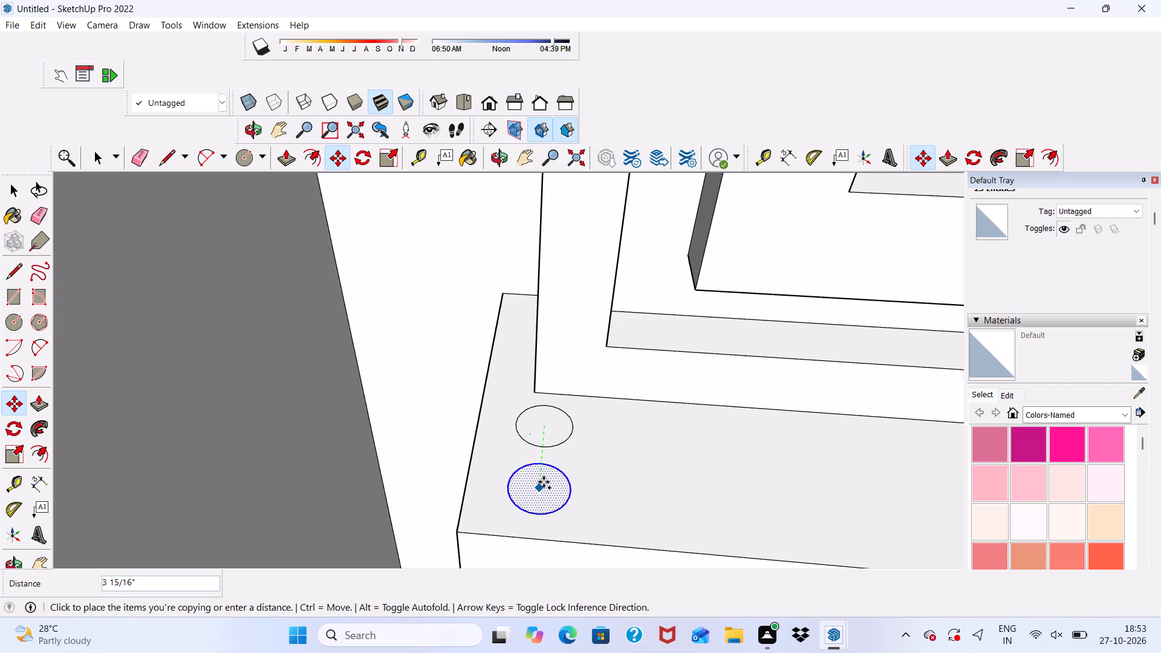
{"action": "left_click", "coordinate": [544, 484]}
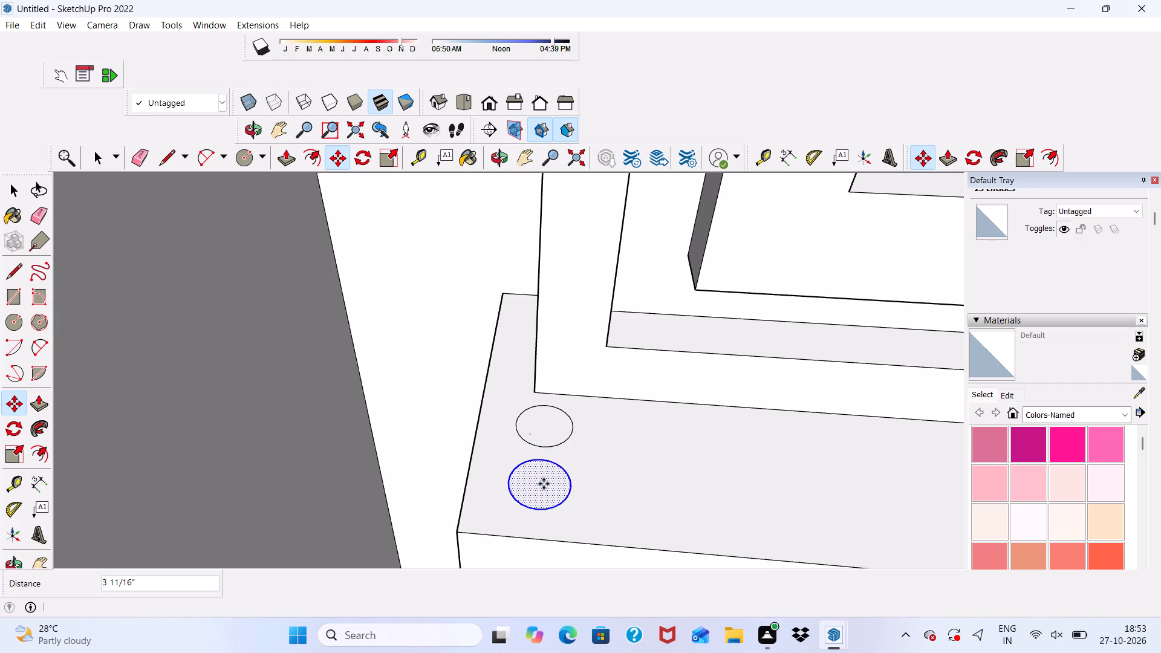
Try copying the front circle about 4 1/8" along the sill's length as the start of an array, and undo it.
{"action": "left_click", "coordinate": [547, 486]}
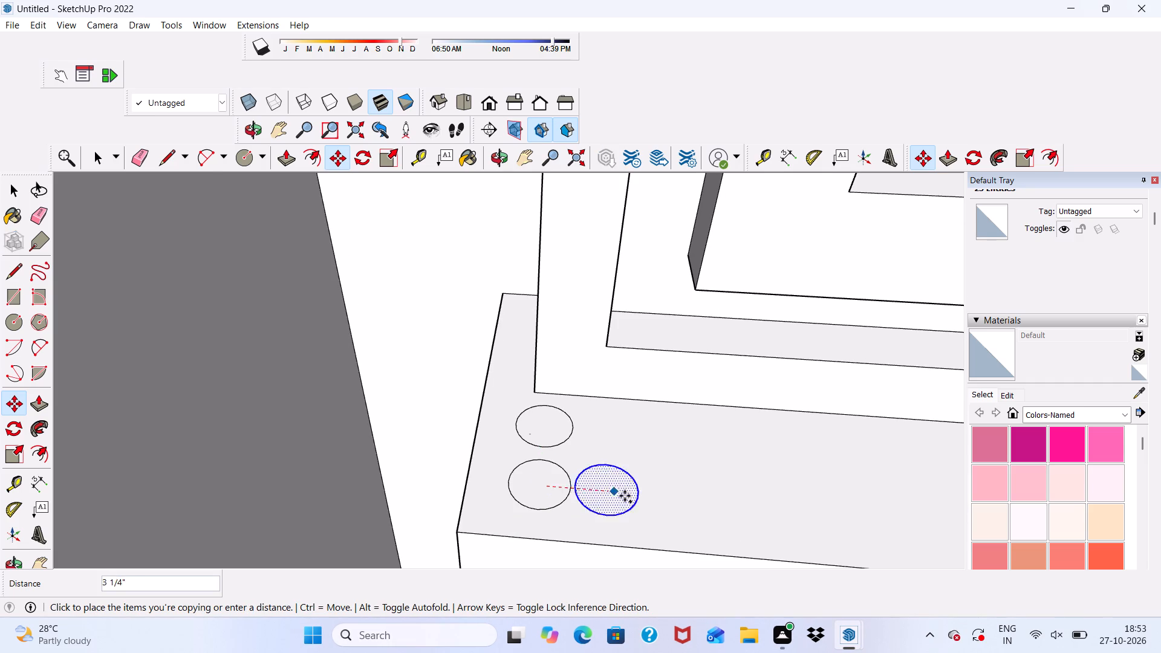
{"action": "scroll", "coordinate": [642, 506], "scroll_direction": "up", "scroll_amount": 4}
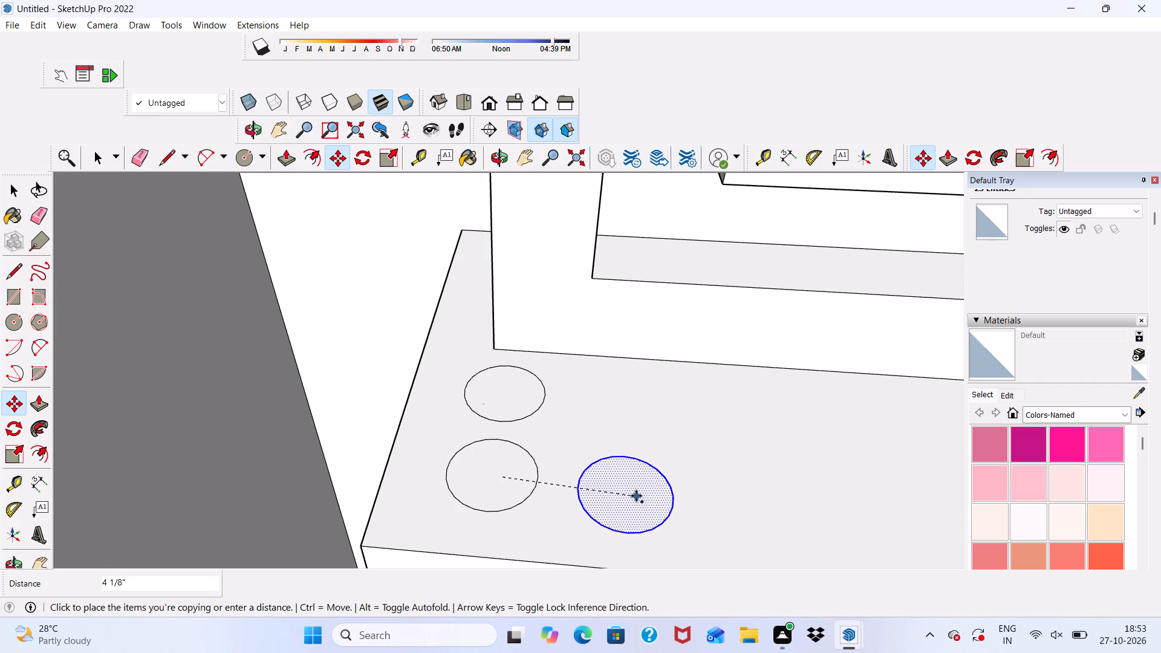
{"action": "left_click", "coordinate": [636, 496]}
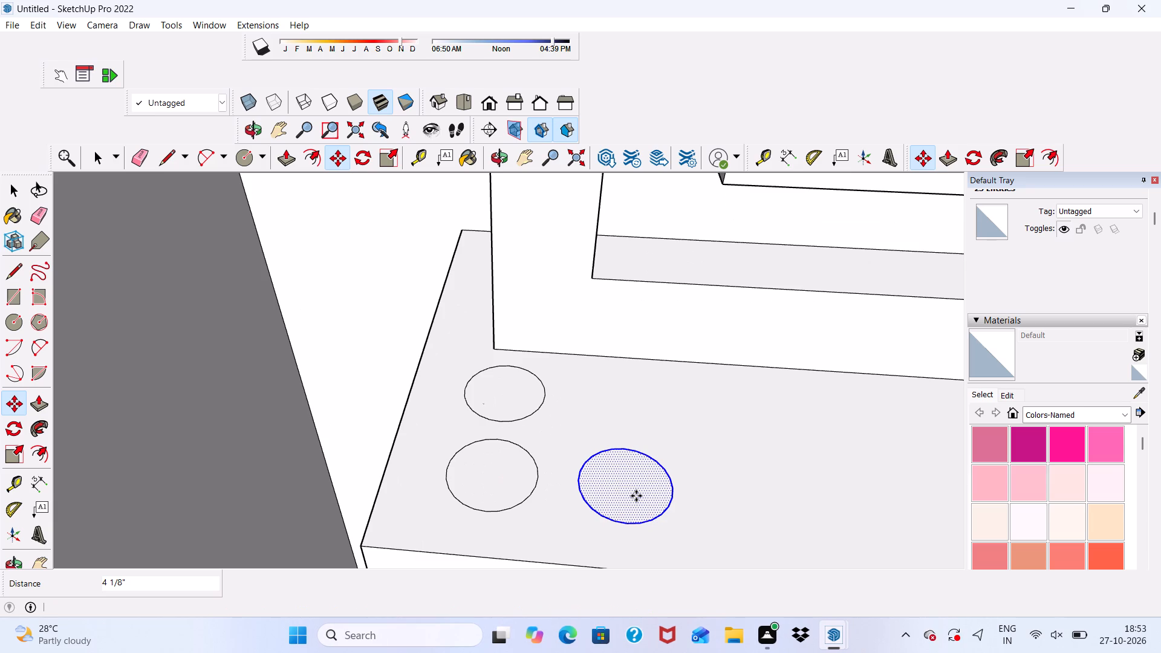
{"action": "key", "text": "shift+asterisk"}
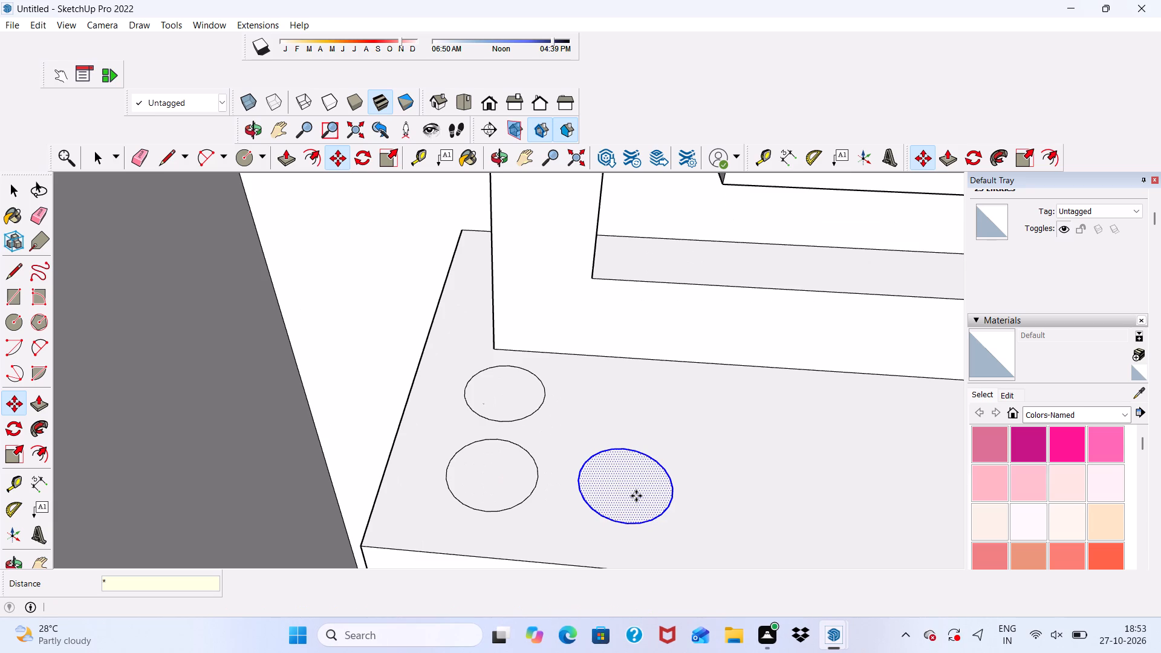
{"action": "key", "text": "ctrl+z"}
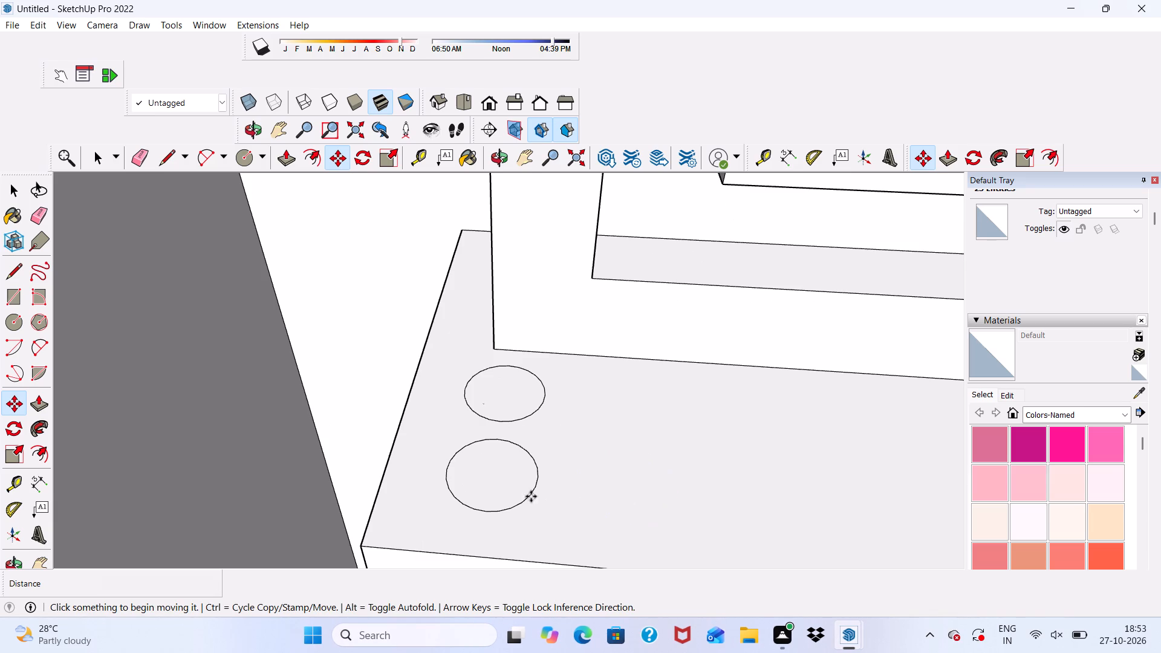
Move the front circle about 1 1/8" closer to the sill's front edge and shift the rear circle forward in the same direction.
{"action": "scroll", "coordinate": [507, 508], "scroll_direction": "up", "scroll_amount": 2}
{"action": "left_click", "coordinate": [480, 482]}
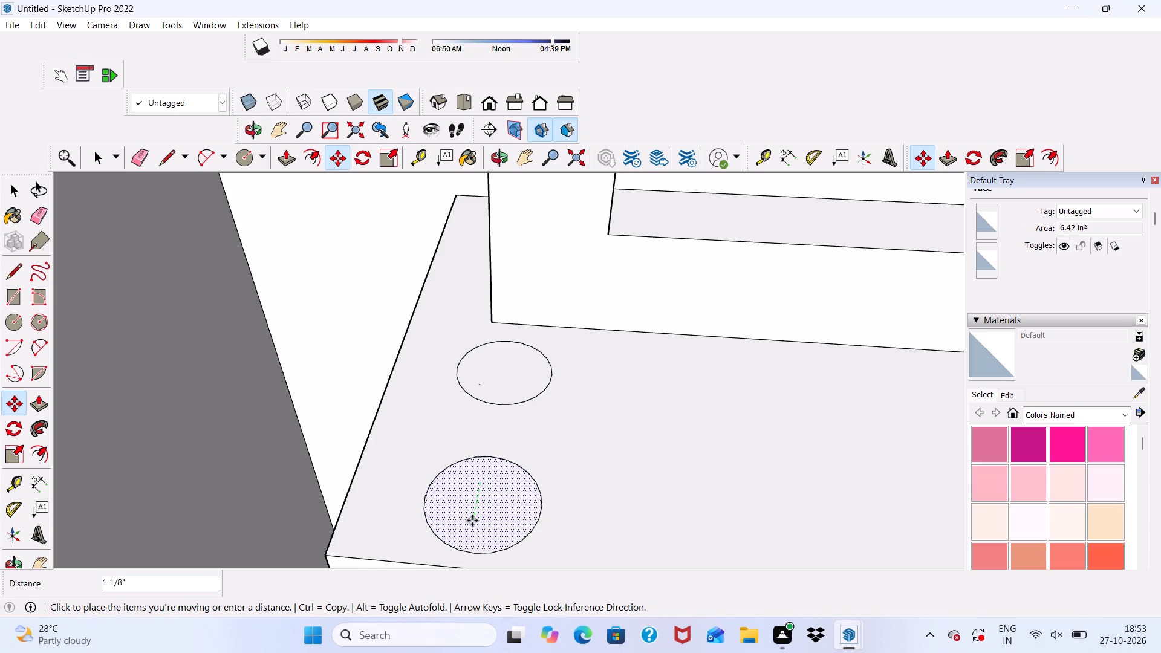
{"action": "left_click", "coordinate": [472, 521]}
{"action": "left_click", "coordinate": [509, 382]}
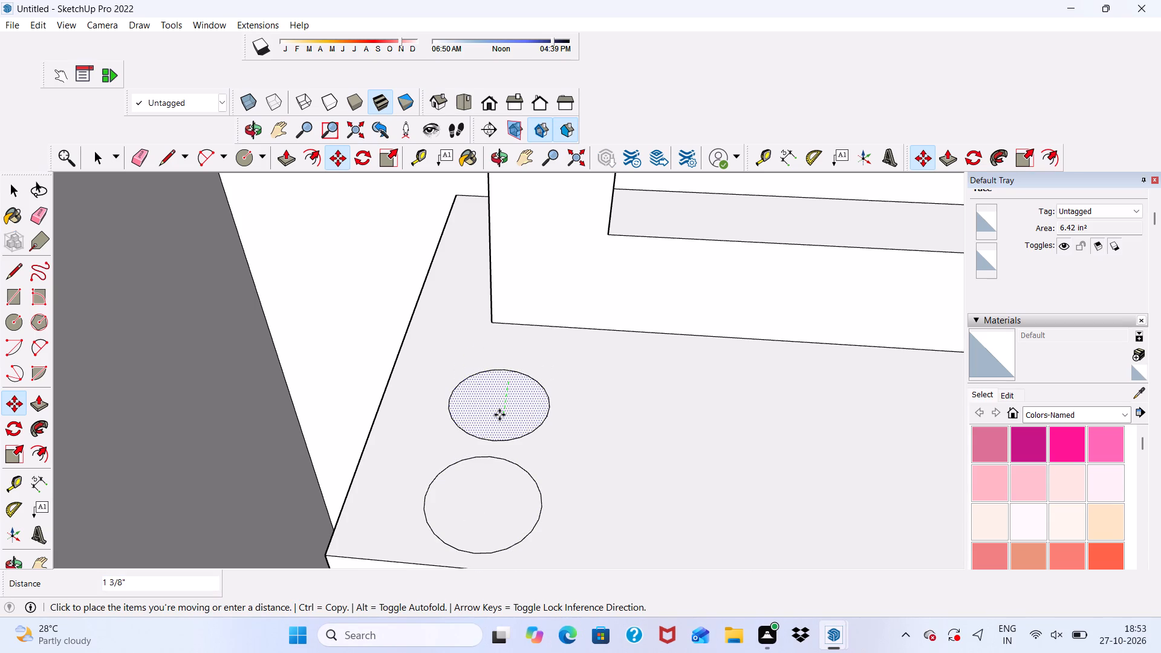
{"action": "left_click", "coordinate": [499, 410]}
Copy the front circle about 4 1/16" along the sill's length, parallel to its front edge.
{"action": "left_click", "coordinate": [489, 513]}
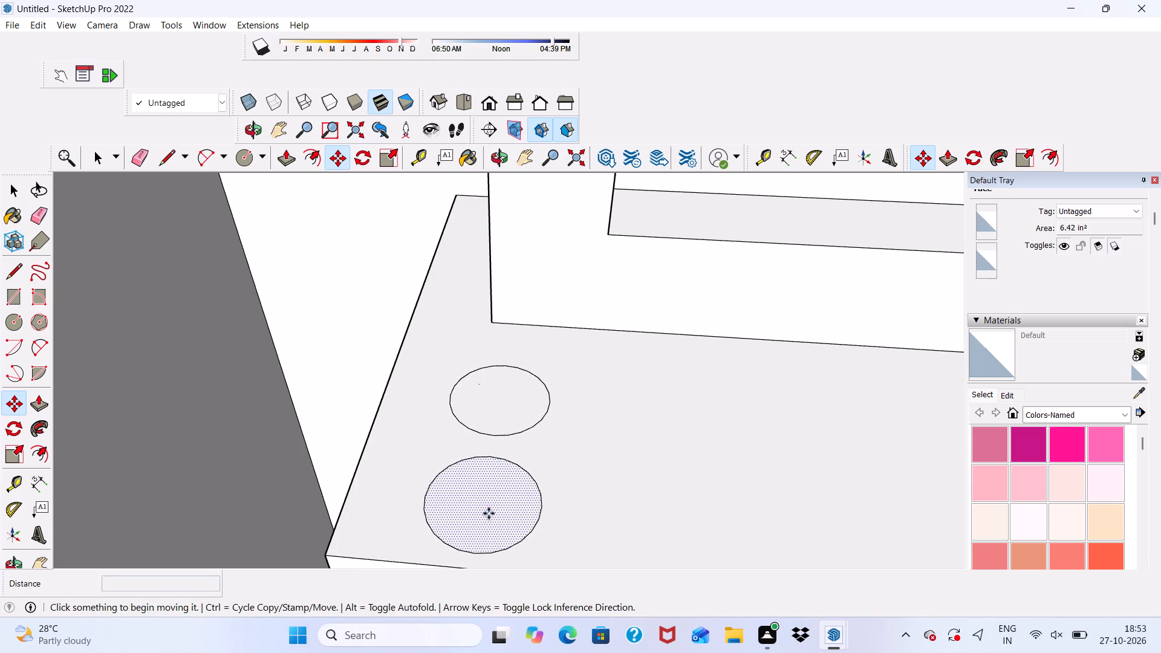
{"action": "scroll", "coordinate": [505, 521], "scroll_direction": "down", "scroll_amount": 4}
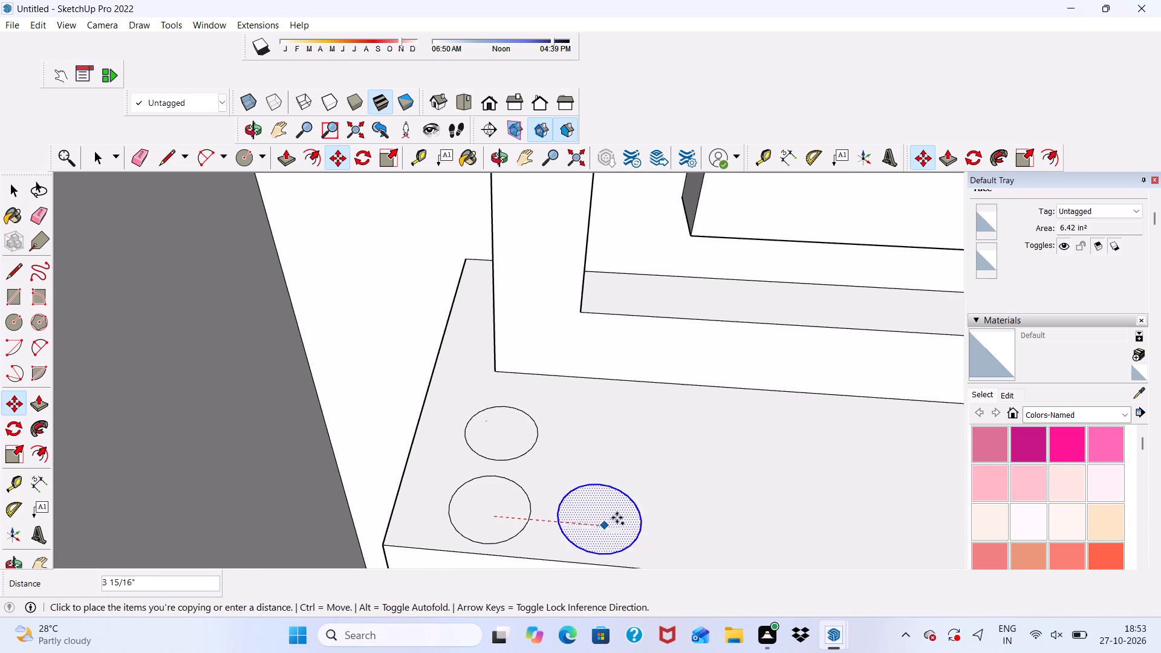
{"action": "scroll", "coordinate": [615, 529], "scroll_direction": "up", "scroll_amount": 3}
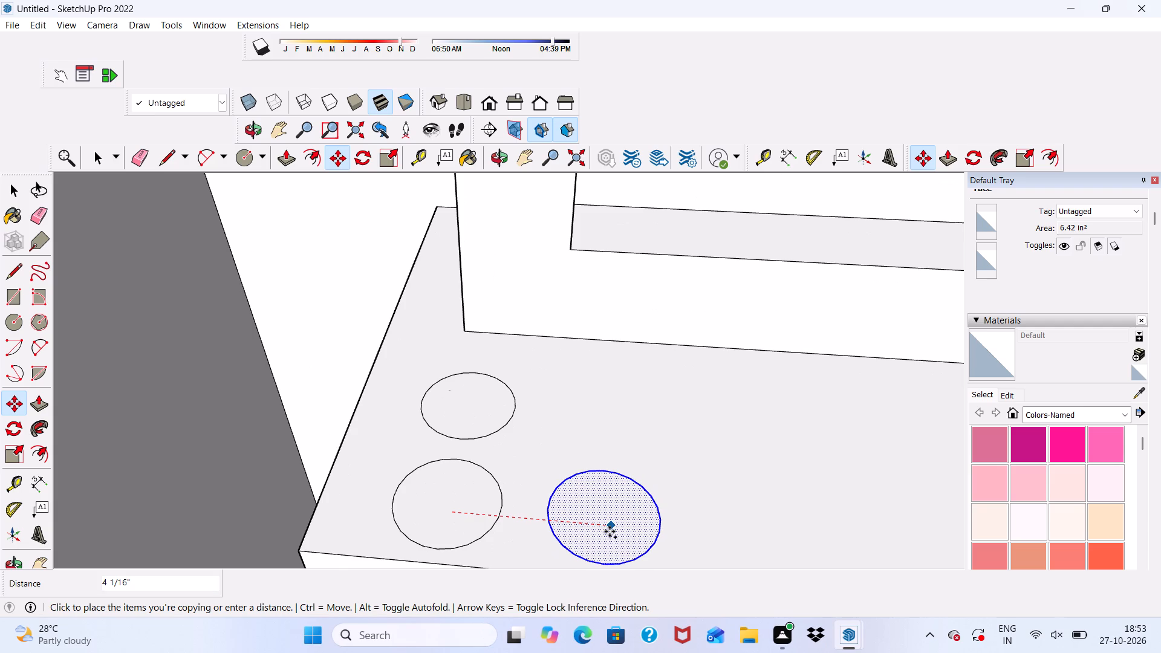
{"action": "left_click", "coordinate": [610, 531]}
{"action": "scroll", "coordinate": [610, 531], "scroll_direction": "down", "scroll_amount": 4}
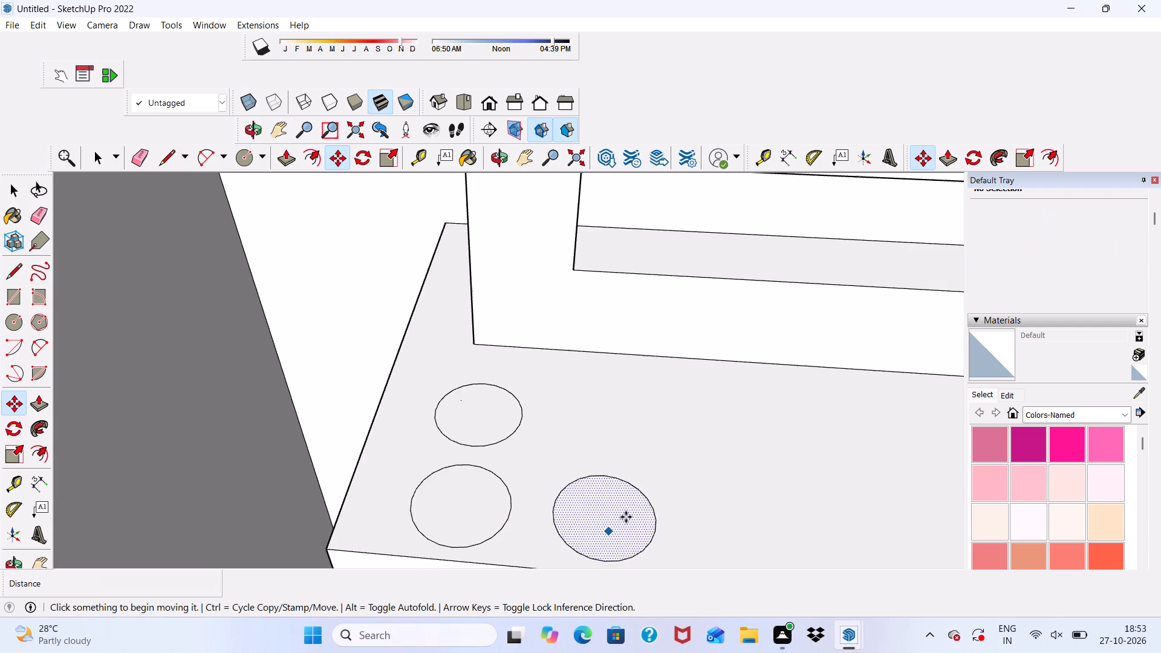
{"action": "scroll", "coordinate": [640, 453], "scroll_direction": "down", "scroll_amount": 3}
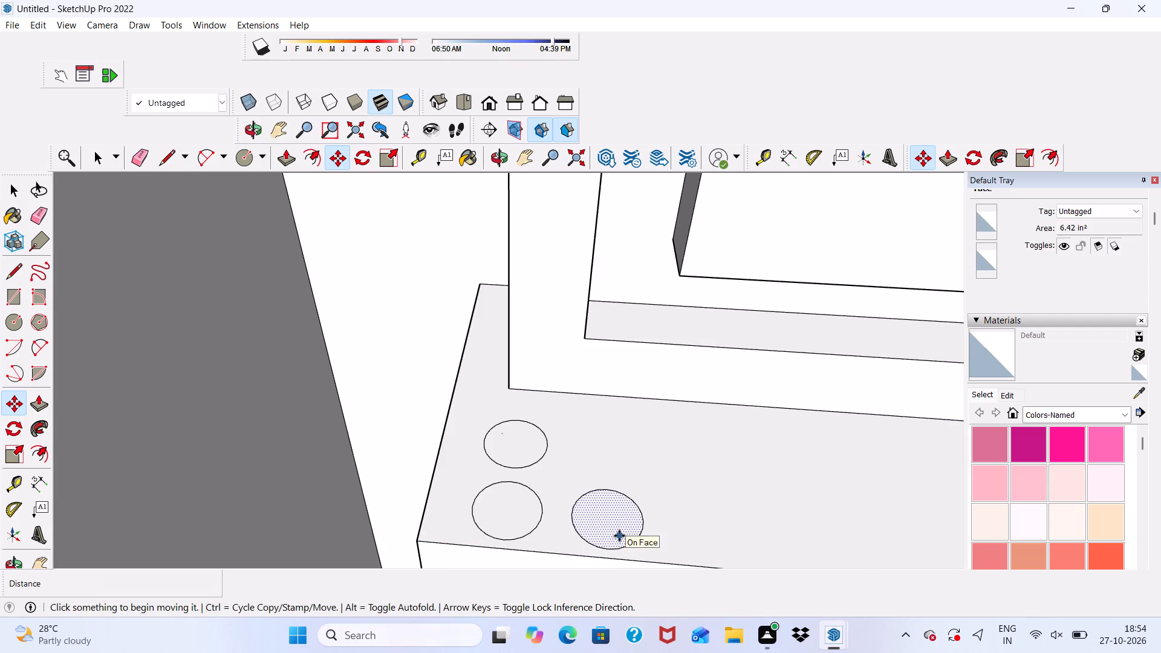
Repeat the last copy as a linear array of 25 evenly spaced circles along the sill's front edge.
{"action": "key", "text": "shift+asterisk"}
{"action": "type", "text": "25"}
{"action": "key", "text": "Return"}
Copy the circle at the far end of the row about 5 1/4" further along the sill.
{"action": "scroll", "coordinate": [613, 531], "scroll_direction": "down", "scroll_amount": 2}
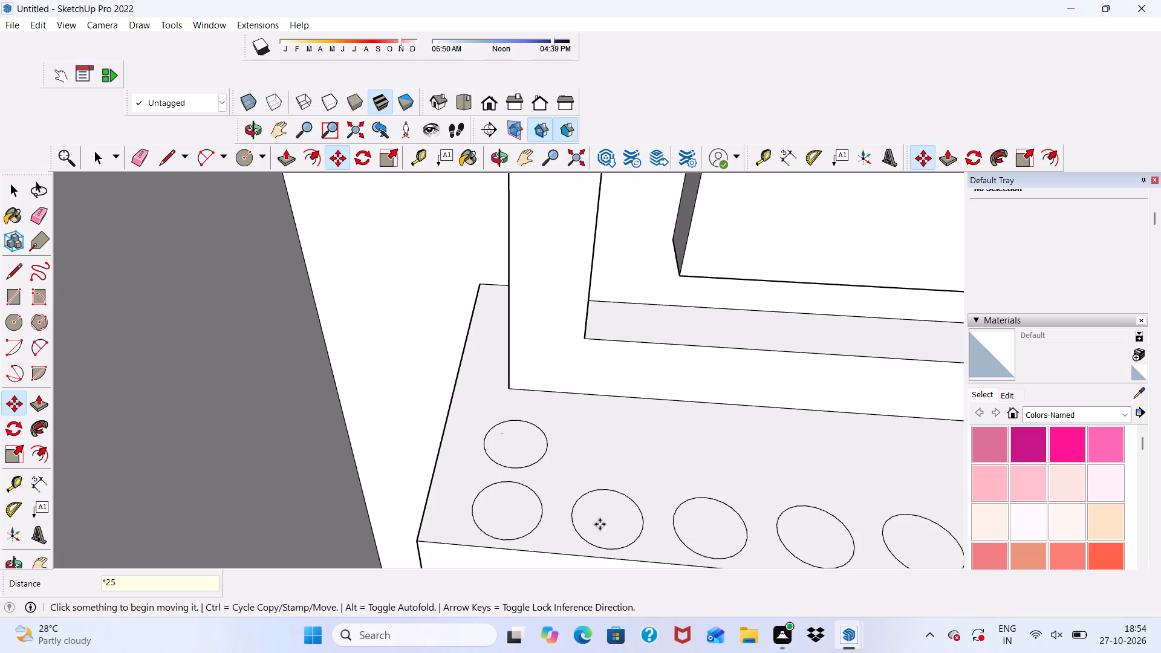
{"action": "scroll", "coordinate": [600, 524], "scroll_direction": "down", "scroll_amount": 4}
{"action": "scroll", "coordinate": [575, 486], "scroll_direction": "up", "scroll_amount": 1}
{"action": "scroll", "coordinate": [452, 460], "scroll_direction": "down", "scroll_amount": 17}
{"action": "scroll", "coordinate": [649, 506], "scroll_direction": "down", "scroll_amount": 5}
{"action": "scroll", "coordinate": [714, 527], "scroll_direction": "up", "scroll_amount": 4}
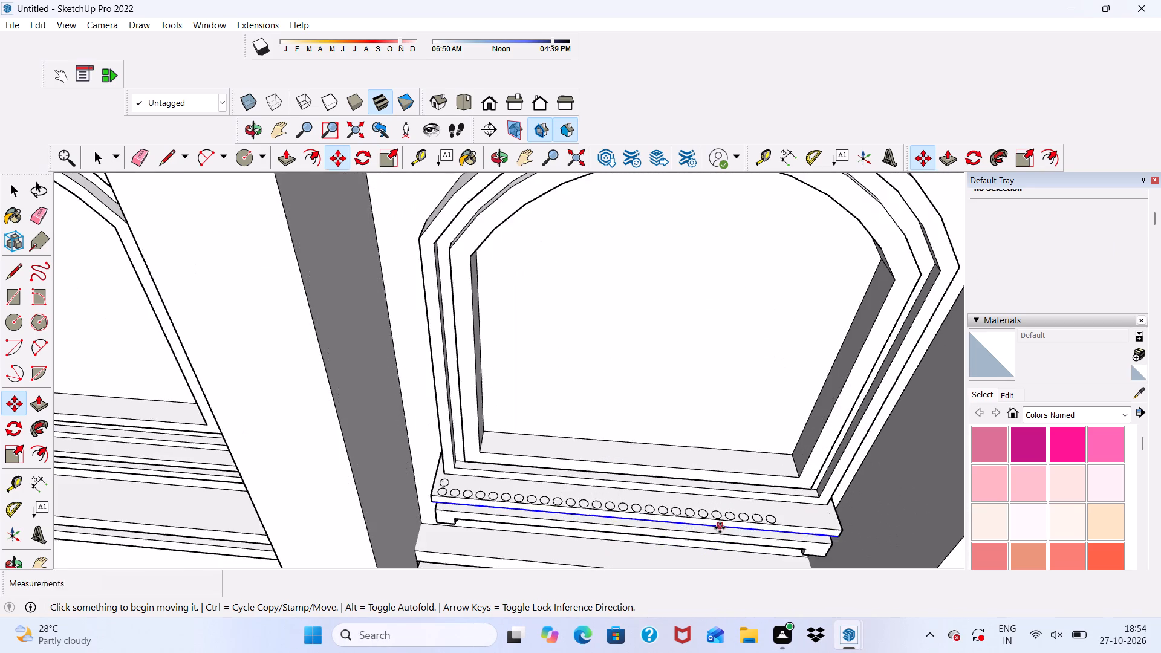
{"action": "scroll", "coordinate": [720, 528], "scroll_direction": "up", "scroll_amount": 17}
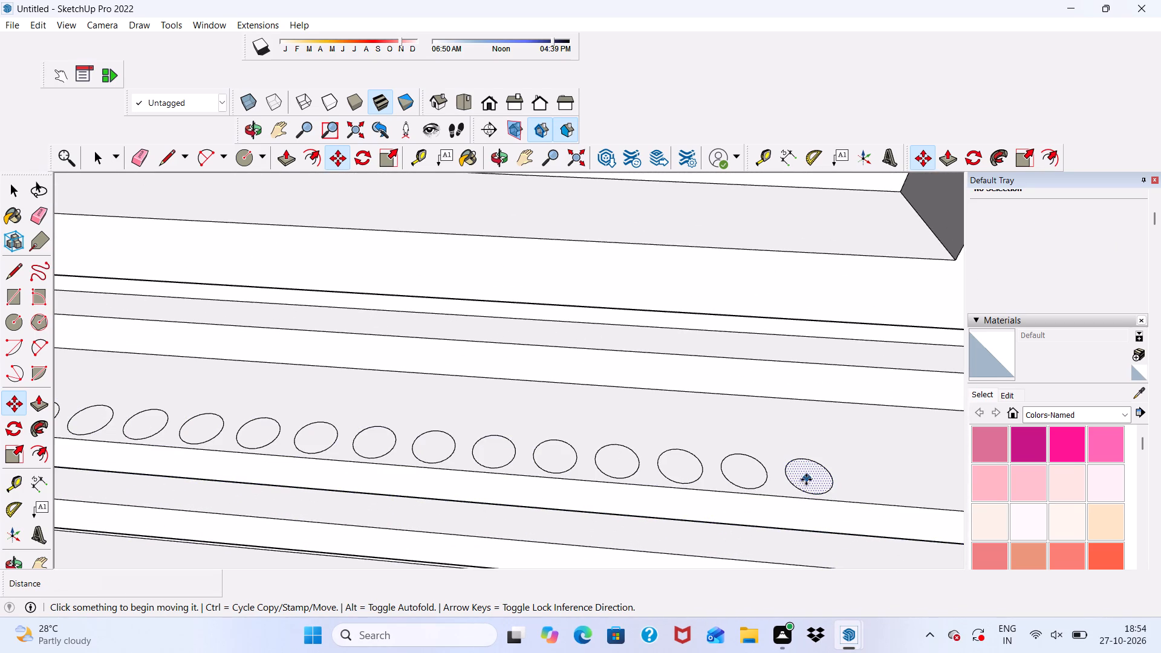
{"action": "left_click", "coordinate": [805, 482]}
{"action": "scroll", "coordinate": [598, 522], "scroll_direction": "down", "scroll_amount": 3}
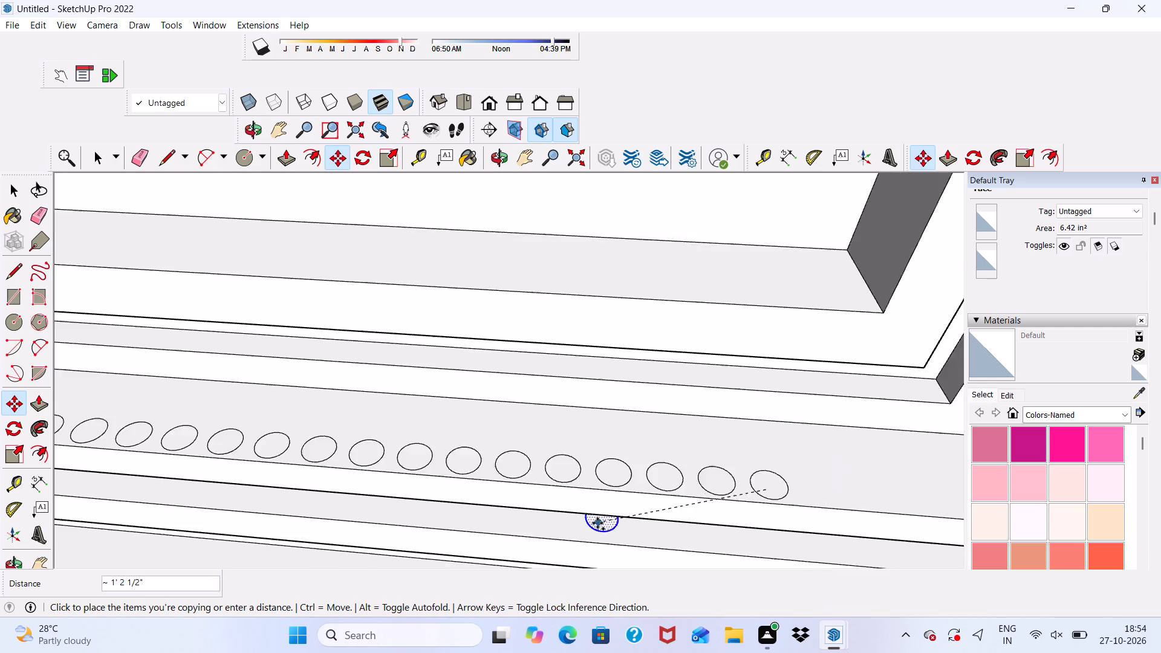
{"action": "scroll", "coordinate": [597, 523], "scroll_direction": "down", "scroll_amount": 1}
{"action": "scroll", "coordinate": [822, 475], "scroll_direction": "up", "scroll_amount": 4}
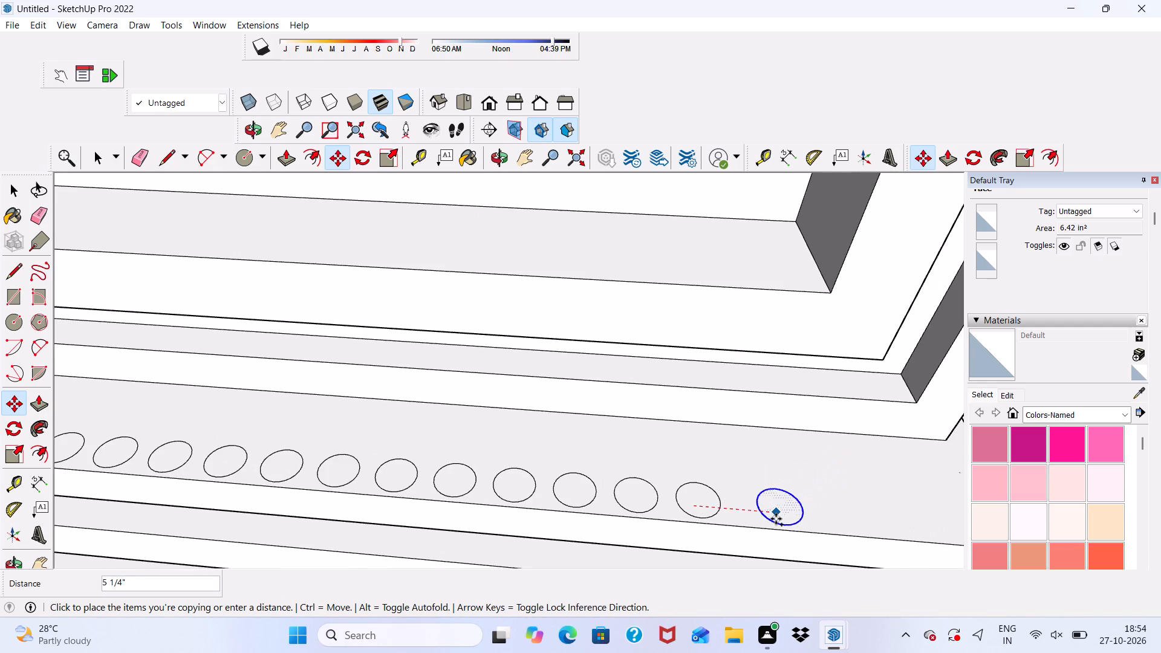
{"action": "left_click", "coordinate": [776, 519]}
Extend the row to the sill's far end with three more circle copies, about 4 15/16", 4 3/4" and 4 1/8" apart.
{"action": "left_click", "coordinate": [776, 514]}
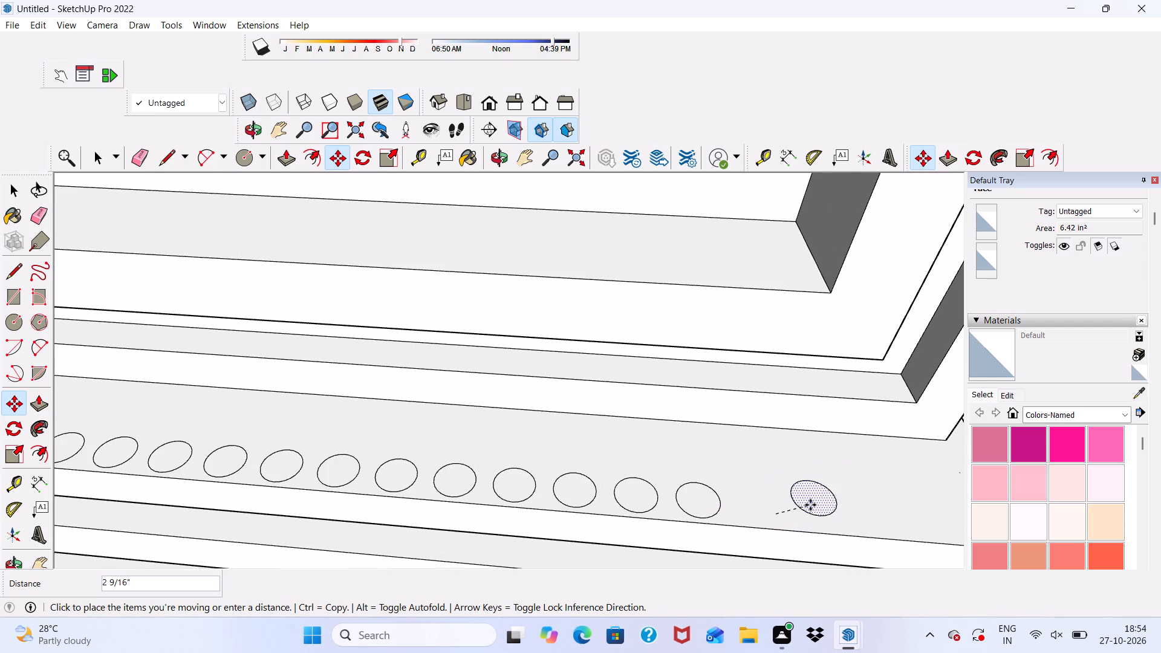
{"action": "scroll", "coordinate": [640, 518], "scroll_direction": "down", "scroll_amount": 4}
{"action": "scroll", "coordinate": [808, 510], "scroll_direction": "up", "scroll_amount": 4}
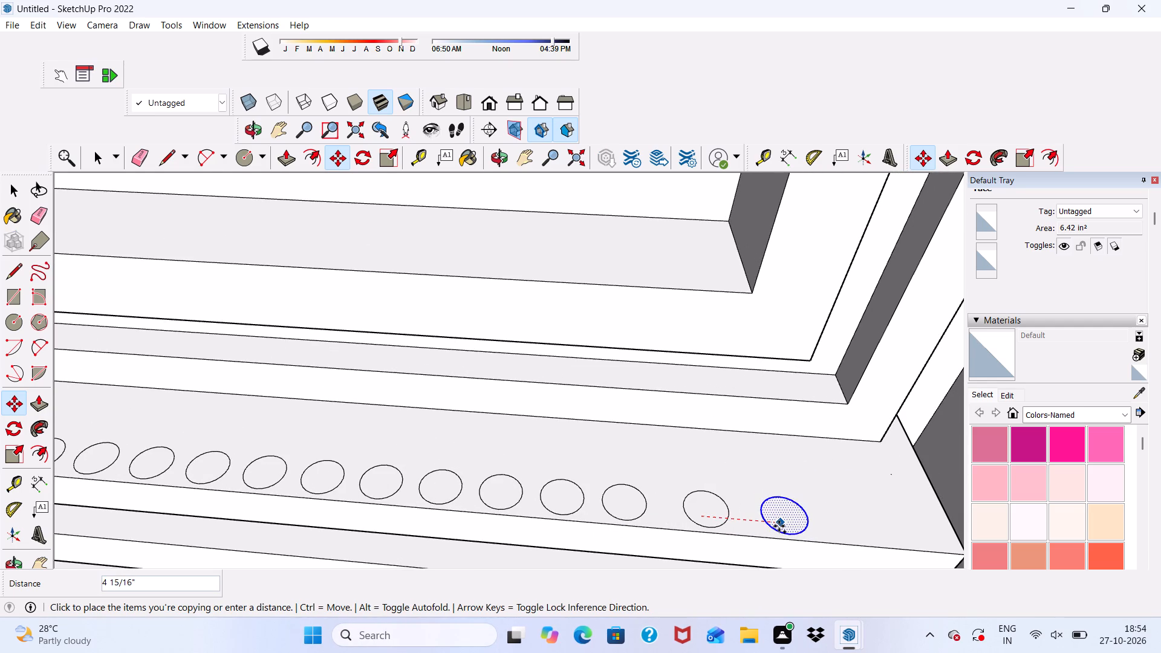
{"action": "left_click", "coordinate": [779, 526]}
{"action": "left_click", "coordinate": [779, 526]}
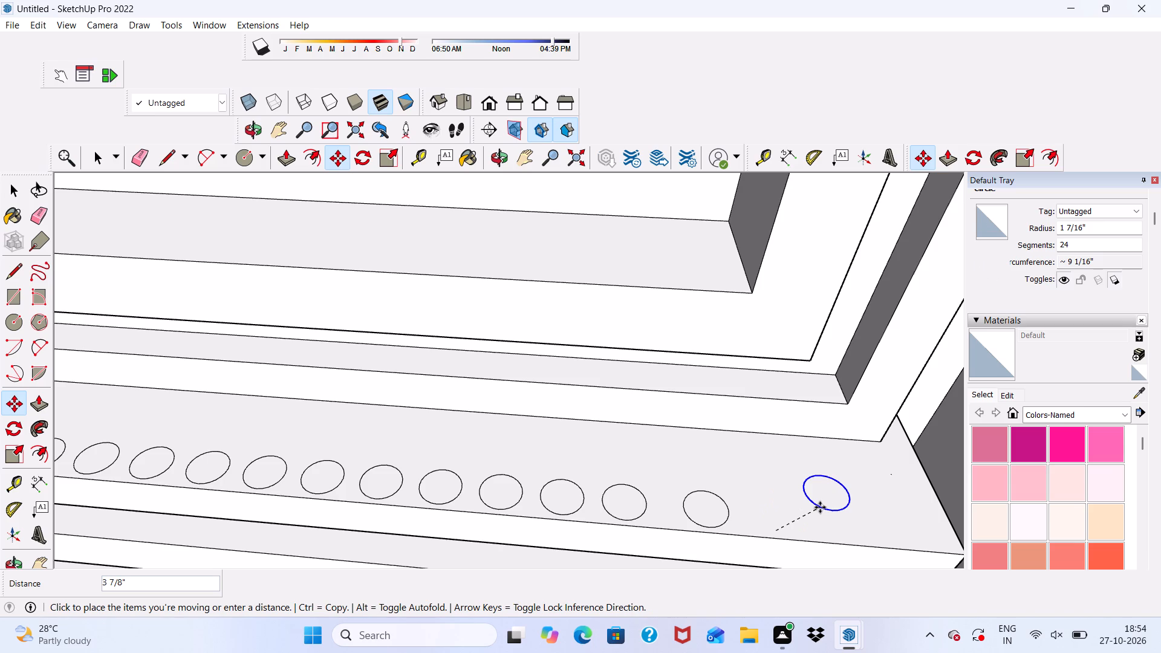
{"action": "scroll", "coordinate": [737, 525], "scroll_direction": "down", "scroll_amount": 4}
{"action": "scroll", "coordinate": [792, 520], "scroll_direction": "up", "scroll_amount": 3}
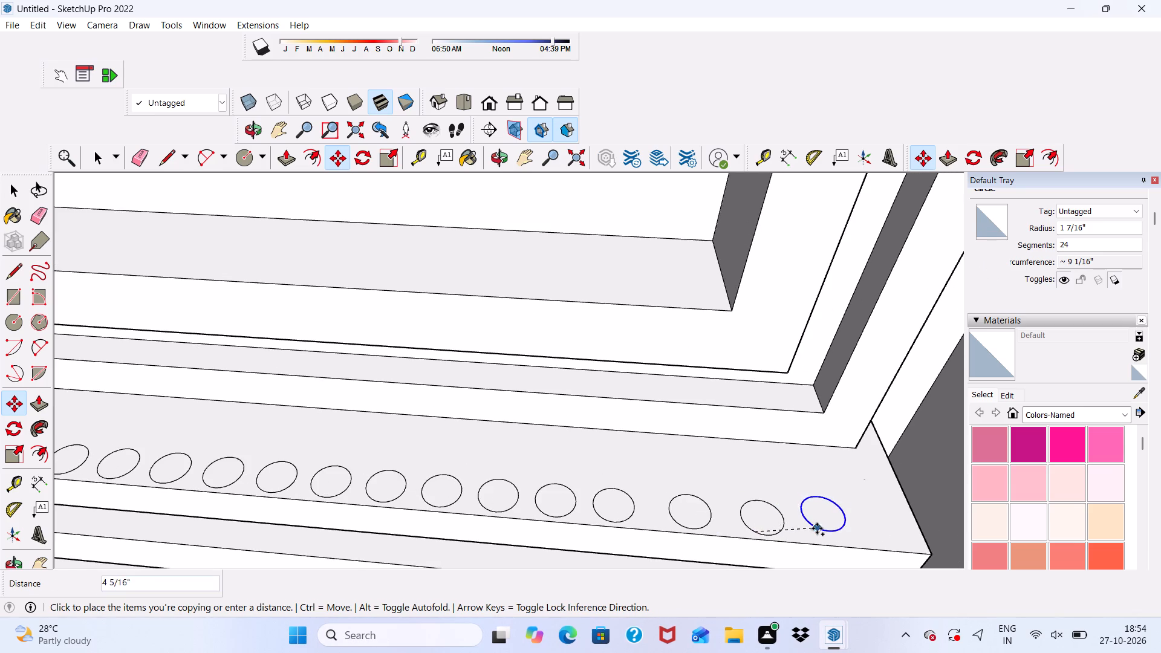
{"action": "left_click", "coordinate": [828, 532]}
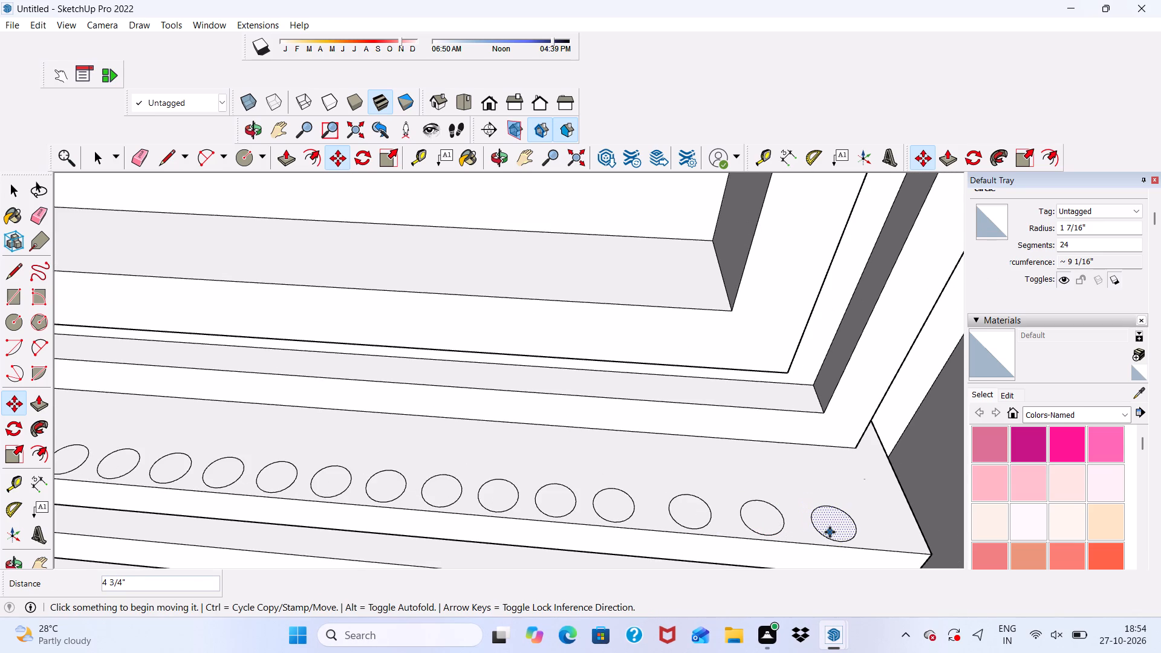
{"action": "left_click", "coordinate": [830, 532]}
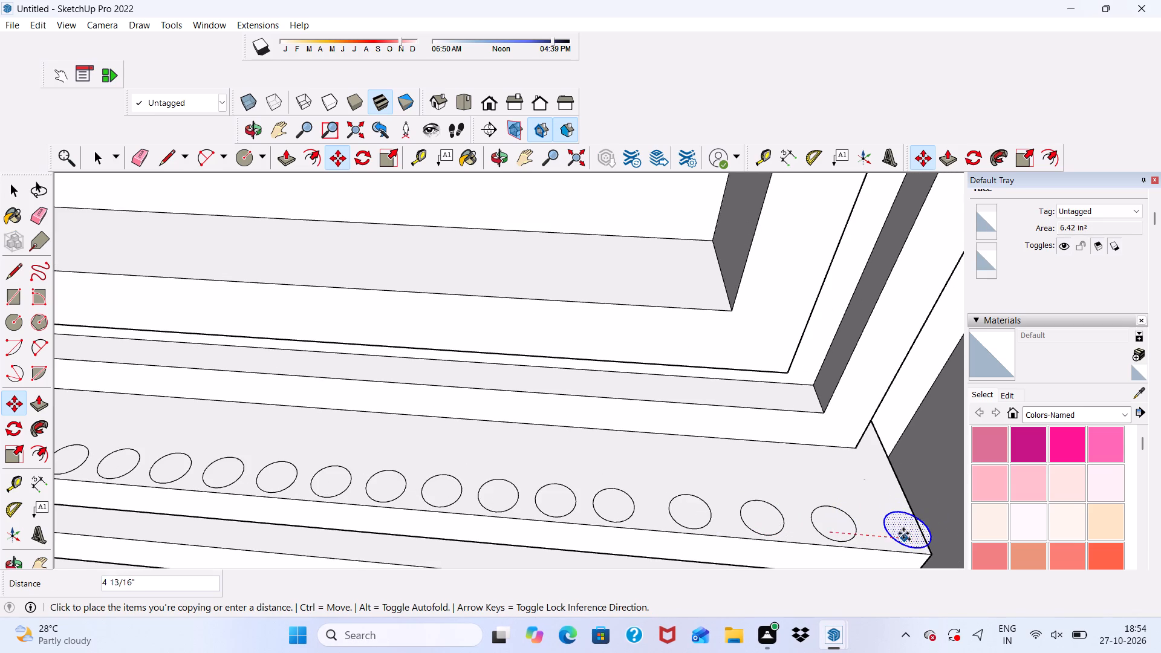
{"action": "scroll", "coordinate": [895, 537], "scroll_direction": "up", "scroll_amount": 1}
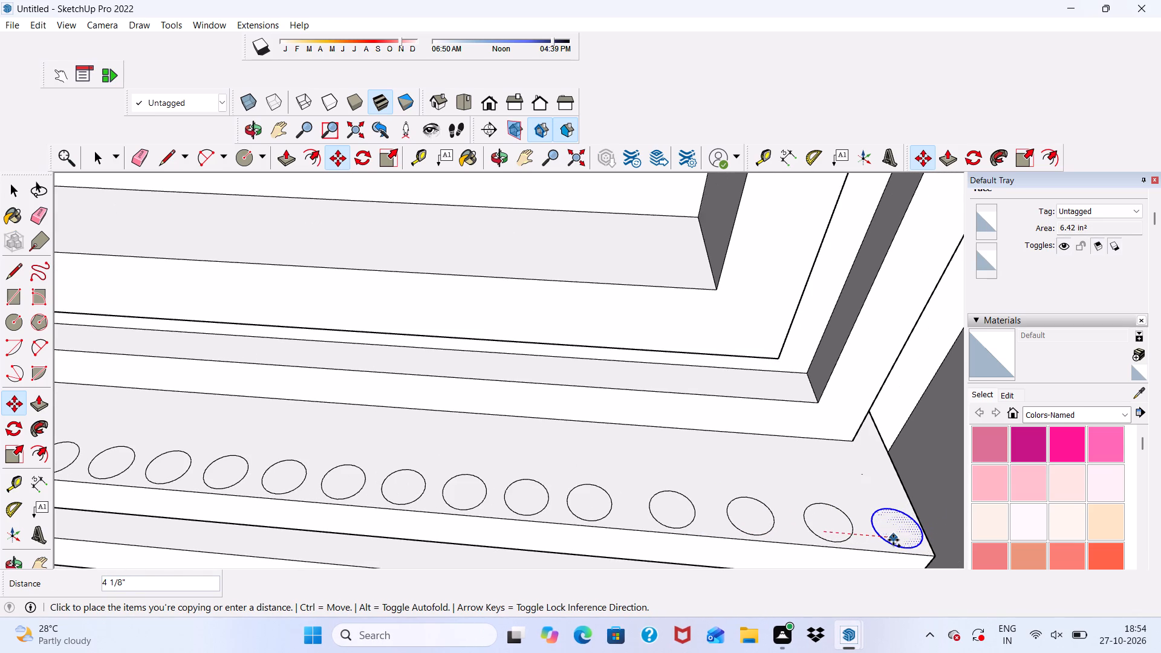
{"action": "left_click", "coordinate": [893, 540]}
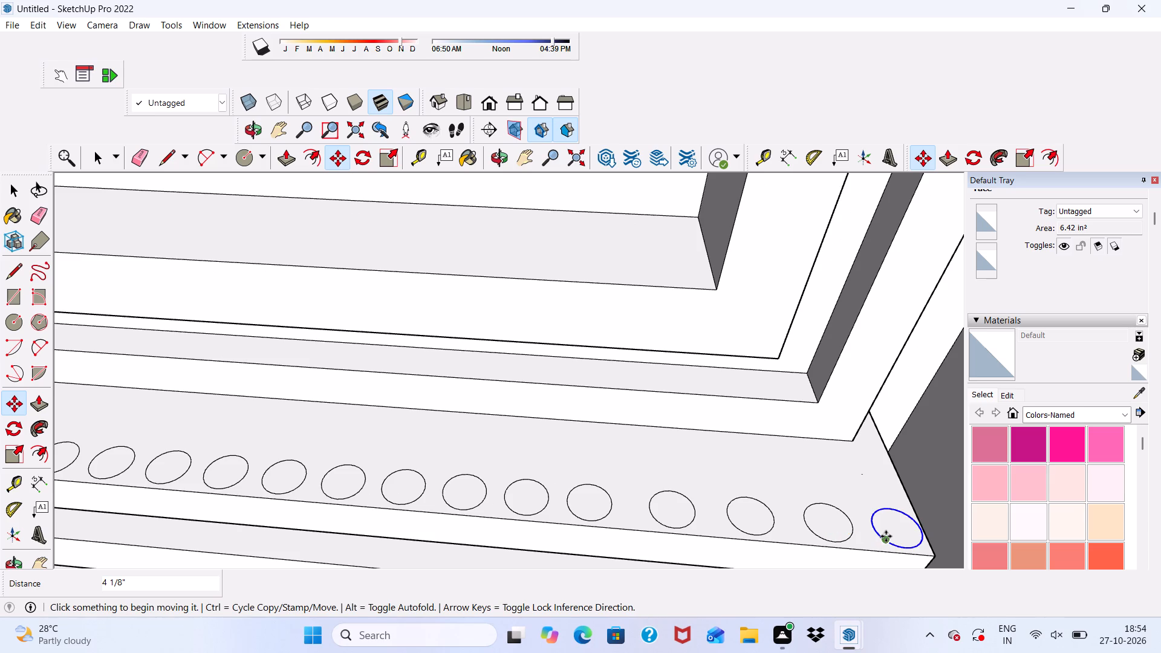
Copy the last circle about 4 3/8" back toward the wall to form a rear circle at the sill's far end.
{"action": "left_click", "coordinate": [886, 536]}
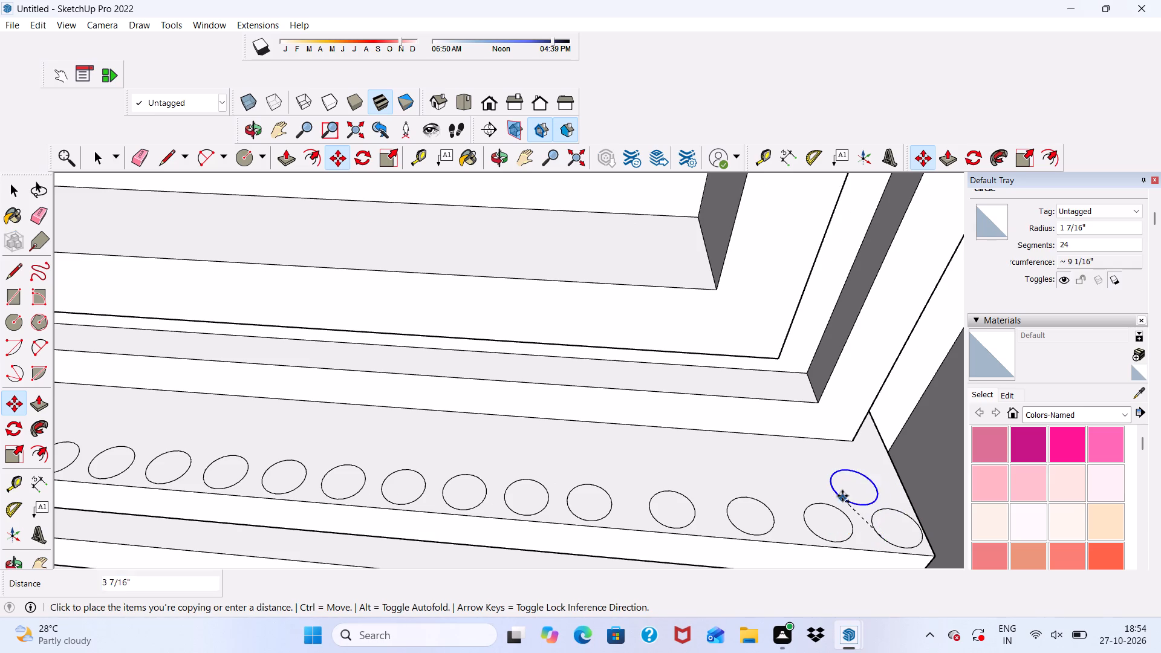
{"action": "left_click", "coordinate": [848, 484]}
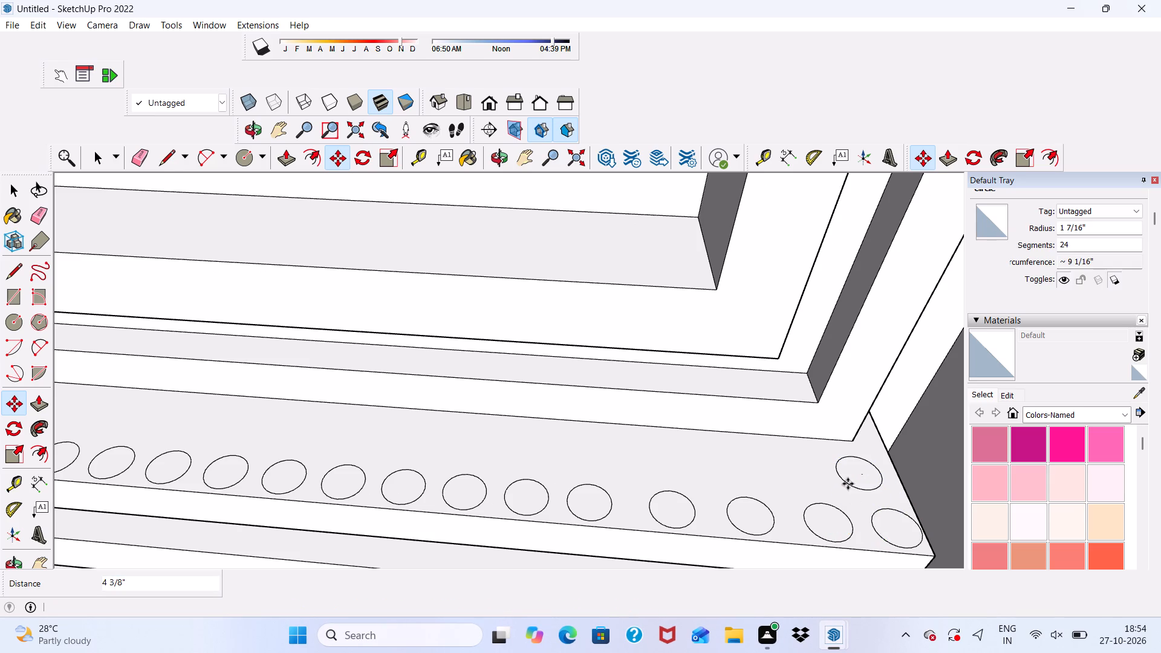
{"action": "scroll", "coordinate": [848, 487], "scroll_direction": "down", "scroll_amount": 5}
{"action": "scroll", "coordinate": [849, 515], "scroll_direction": "up", "scroll_amount": 1}
{"action": "key", "text": "space"}
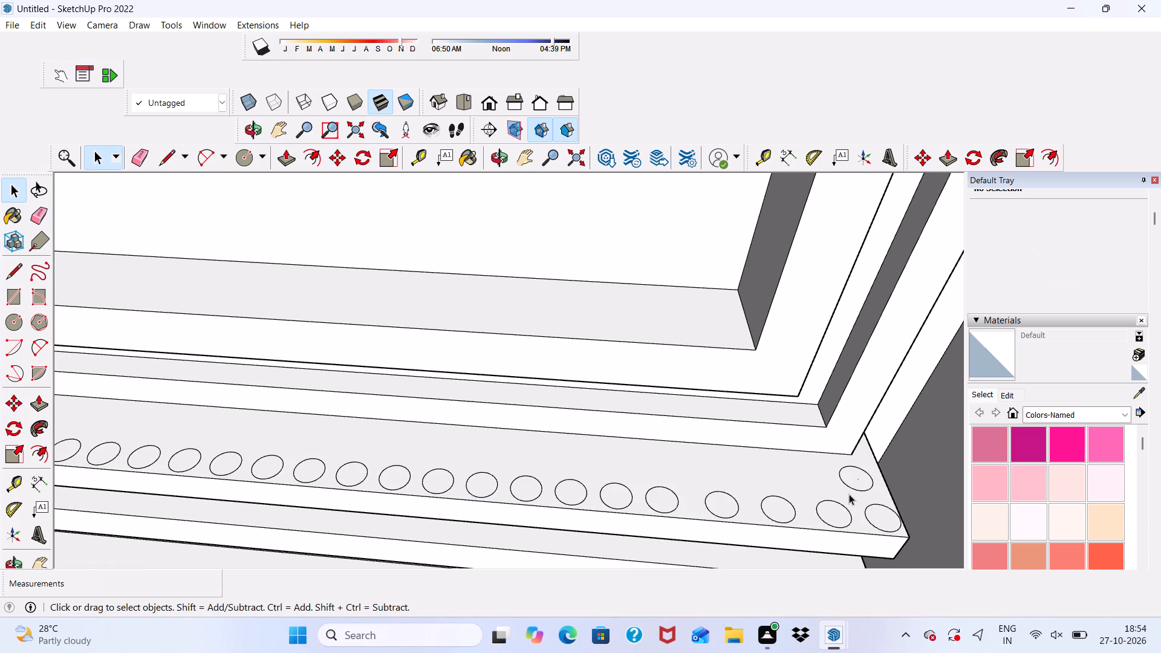
Push/Pull the first front-row circle up into a cylinder about 1' 6 5/16" tall.
{"action": "left_click", "coordinate": [281, 162]}
{"action": "scroll", "coordinate": [438, 294], "scroll_direction": "down", "scroll_amount": 11}
{"action": "scroll", "coordinate": [188, 411], "scroll_direction": "up", "scroll_amount": 4}
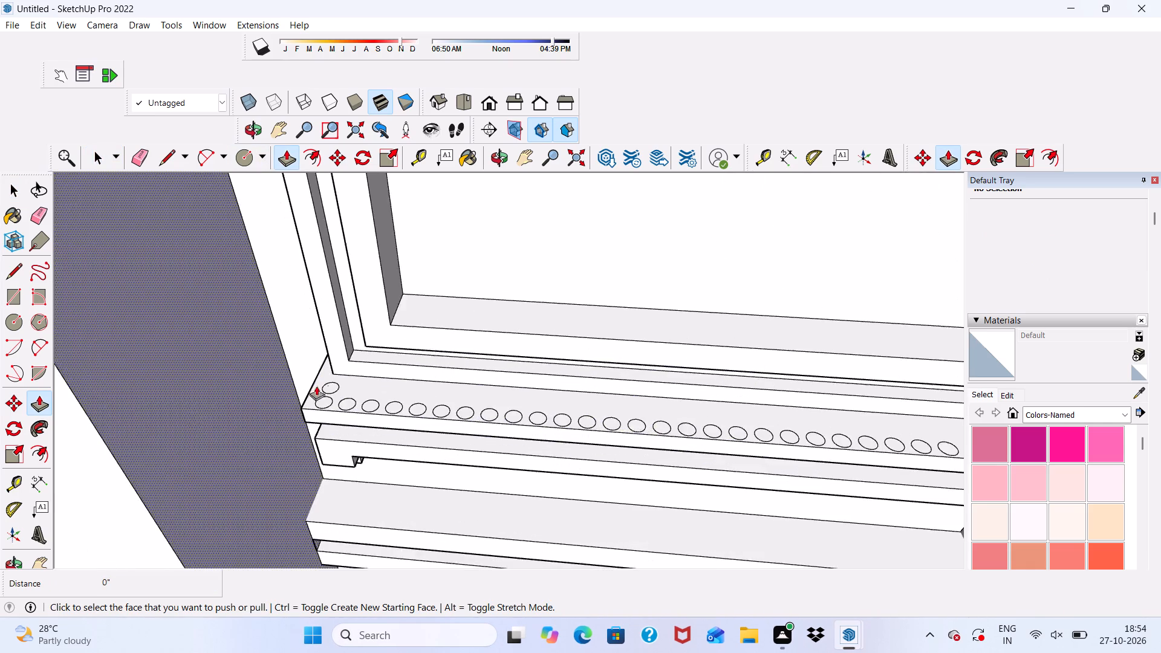
{"action": "scroll", "coordinate": [316, 386], "scroll_direction": "up", "scroll_amount": 7}
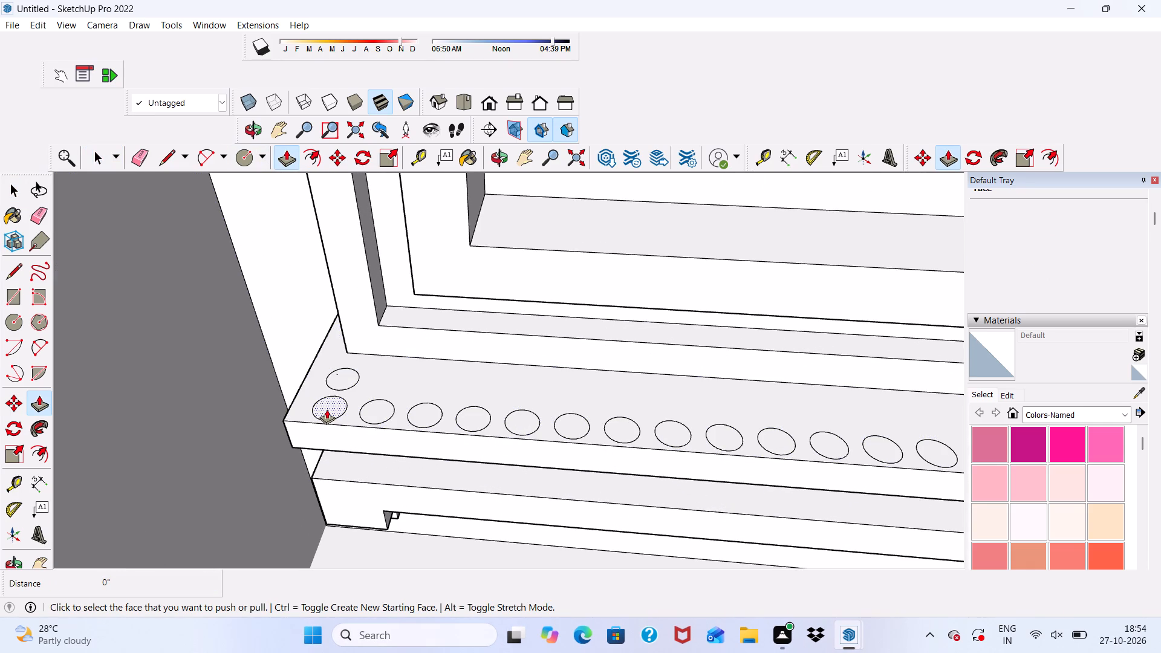
{"action": "left_click", "coordinate": [327, 409]}
{"action": "scroll", "coordinate": [377, 235], "scroll_direction": "down", "scroll_amount": 5}
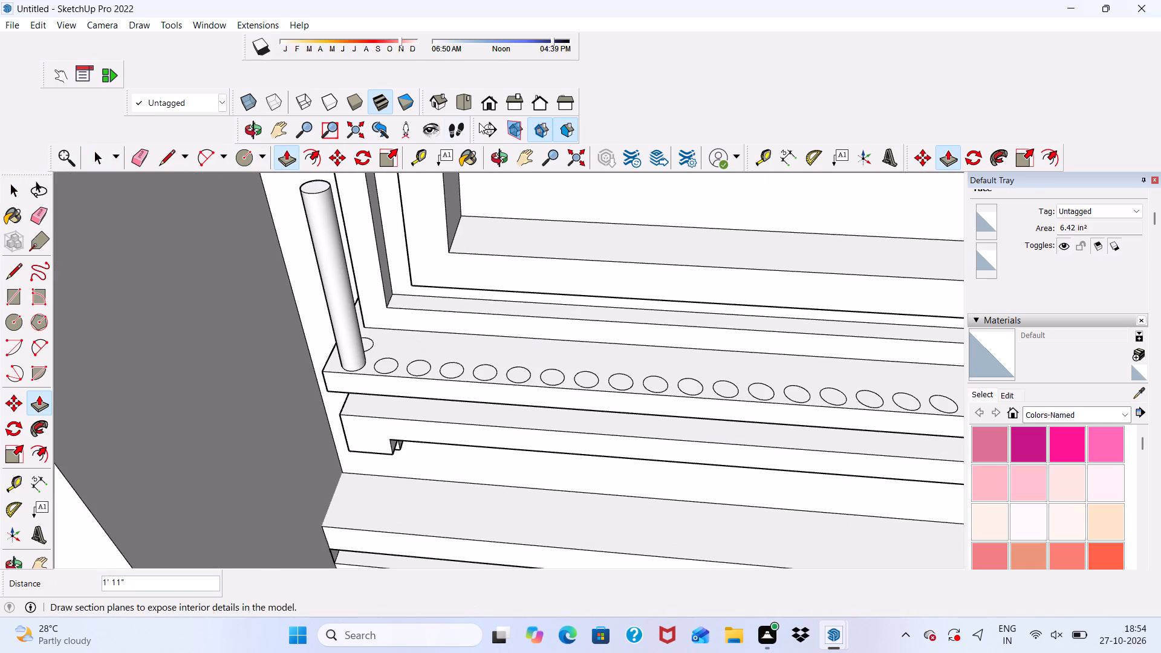
{"action": "scroll", "coordinate": [443, 200], "scroll_direction": "down", "scroll_amount": 3}
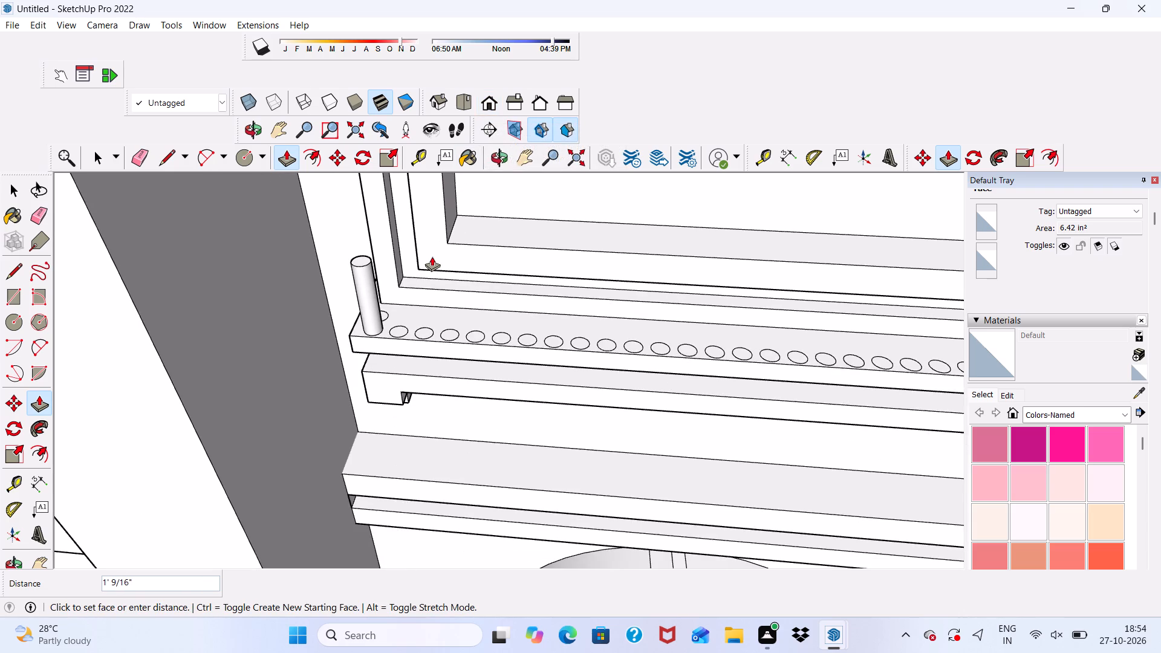
{"action": "middle_click_drag", "start_coordinate": [432, 256], "coordinate": [458, 125]}
{"action": "scroll", "coordinate": [437, 200], "scroll_direction": "up", "scroll_amount": 3}
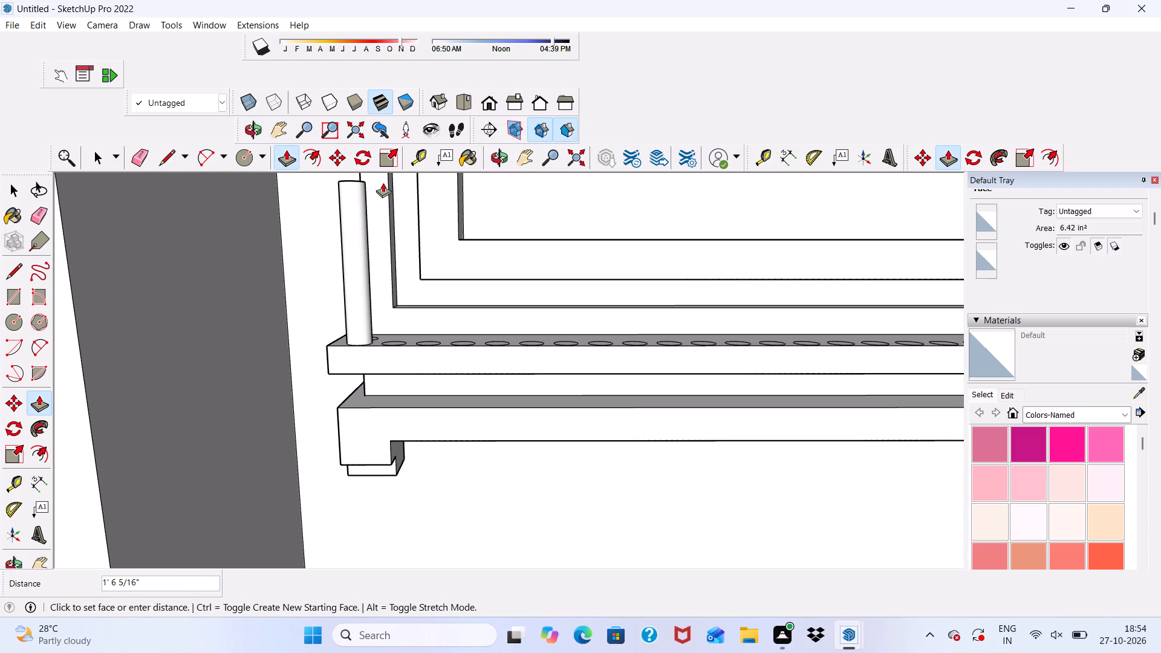
{"action": "left_click", "coordinate": [383, 183]}
Push/Pull the second front-row circle up 1' 6 5/16", level with the top of the first cylinder.
{"action": "scroll", "coordinate": [416, 256], "scroll_direction": "down", "scroll_amount": 1}
{"action": "middle_click_drag", "start_coordinate": [426, 272], "coordinate": [424, 372]}
{"action": "scroll", "coordinate": [424, 373], "scroll_direction": "up", "scroll_amount": 3}
{"action": "scroll", "coordinate": [391, 337], "scroll_direction": "up", "scroll_amount": 3}
{"action": "left_click", "coordinate": [385, 345]}
{"action": "scroll", "coordinate": [356, 224], "scroll_direction": "down", "scroll_amount": 4}
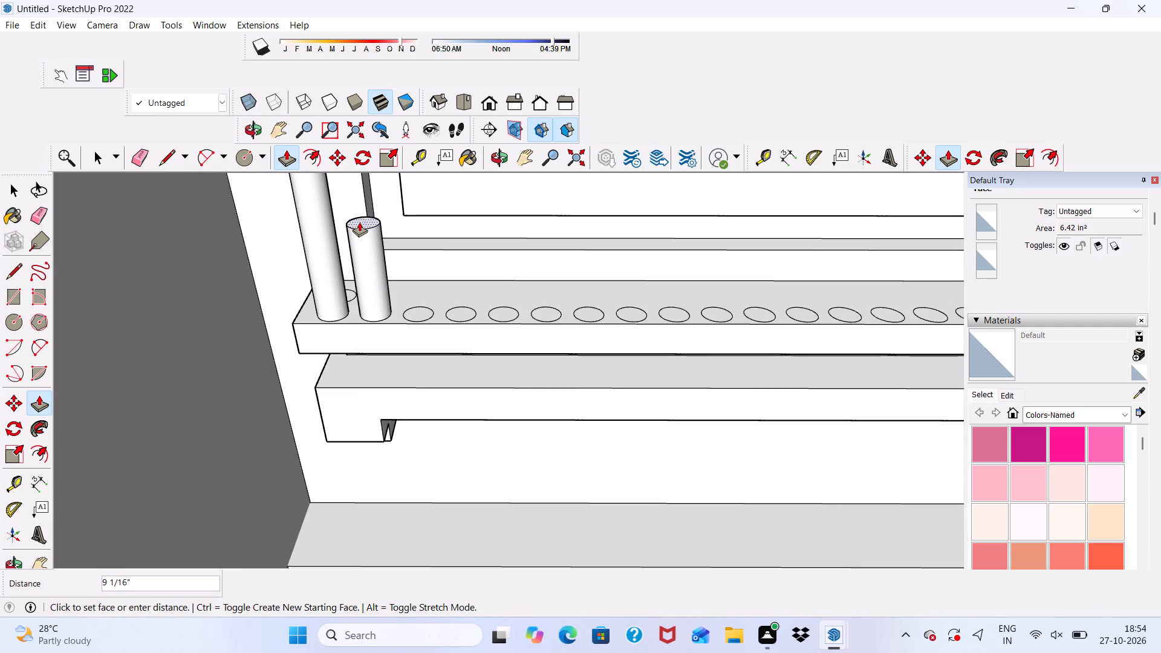
{"action": "scroll", "coordinate": [359, 222], "scroll_direction": "down", "scroll_amount": 10}
{"action": "scroll", "coordinate": [357, 170], "scroll_direction": "up", "scroll_amount": 5}
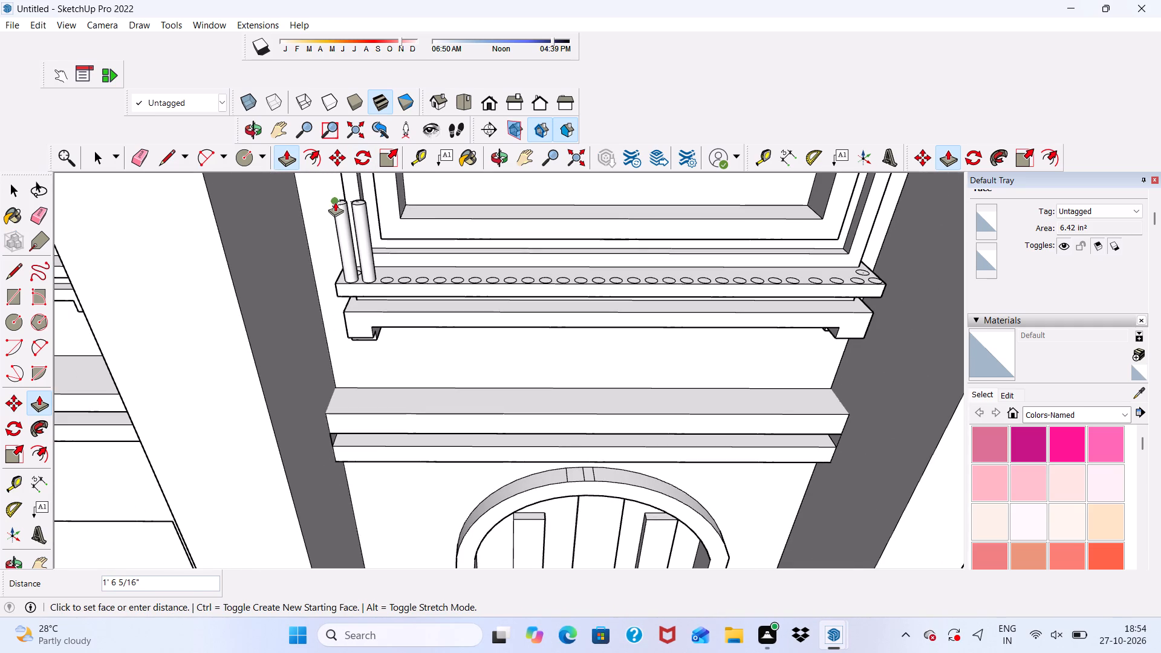
{"action": "left_click", "coordinate": [335, 202]}
Push/Pull the third front-row circle up 1' 6 5/16" to match the neighbouring cylinders.
{"action": "scroll", "coordinate": [408, 218], "scroll_direction": "up", "scroll_amount": 12}
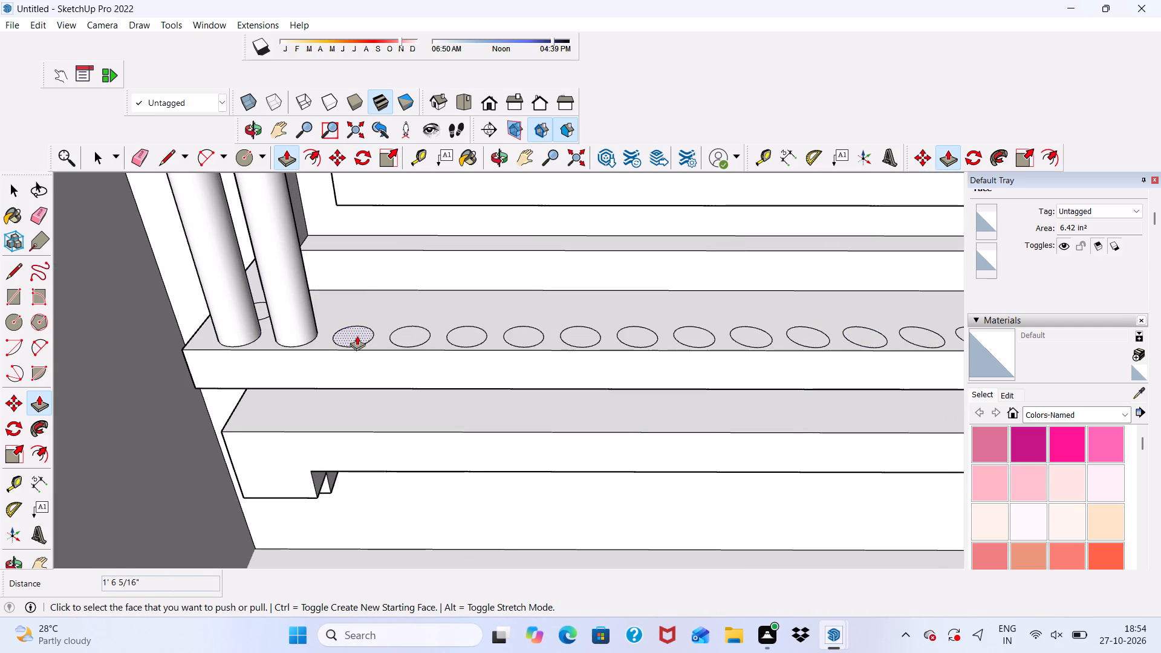
{"action": "left_click", "coordinate": [357, 336]}
{"action": "scroll", "coordinate": [358, 284], "scroll_direction": "down", "scroll_amount": 11}
{"action": "scroll", "coordinate": [395, 266], "scroll_direction": "down", "scroll_amount": 10}
{"action": "scroll", "coordinate": [403, 239], "scroll_direction": "up", "scroll_amount": 7}
{"action": "left_click", "coordinate": [369, 247]}
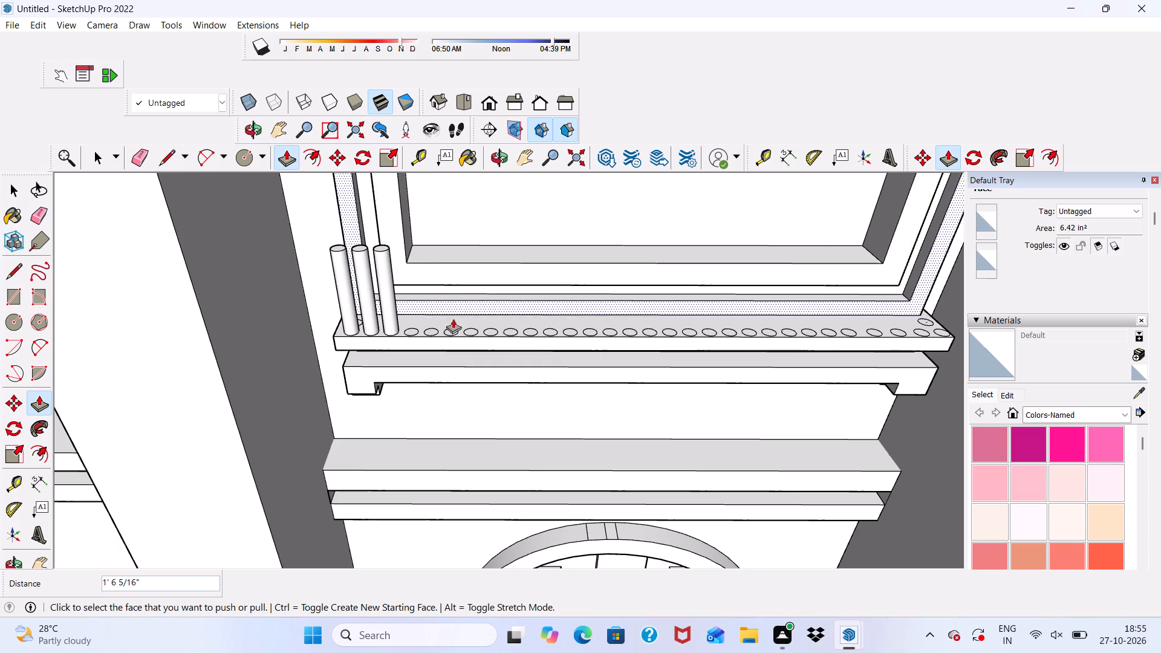
Push/Pull the fourth front-row circle up 1' 6 5/16", aligned with the top of the third cylinder.
{"action": "scroll", "coordinate": [453, 319], "scroll_direction": "up", "scroll_amount": 10, "text": "ctrl"}
{"action": "left_click", "coordinate": [392, 342]}
{"action": "scroll", "coordinate": [378, 294], "scroll_direction": "down", "scroll_amount": 3}
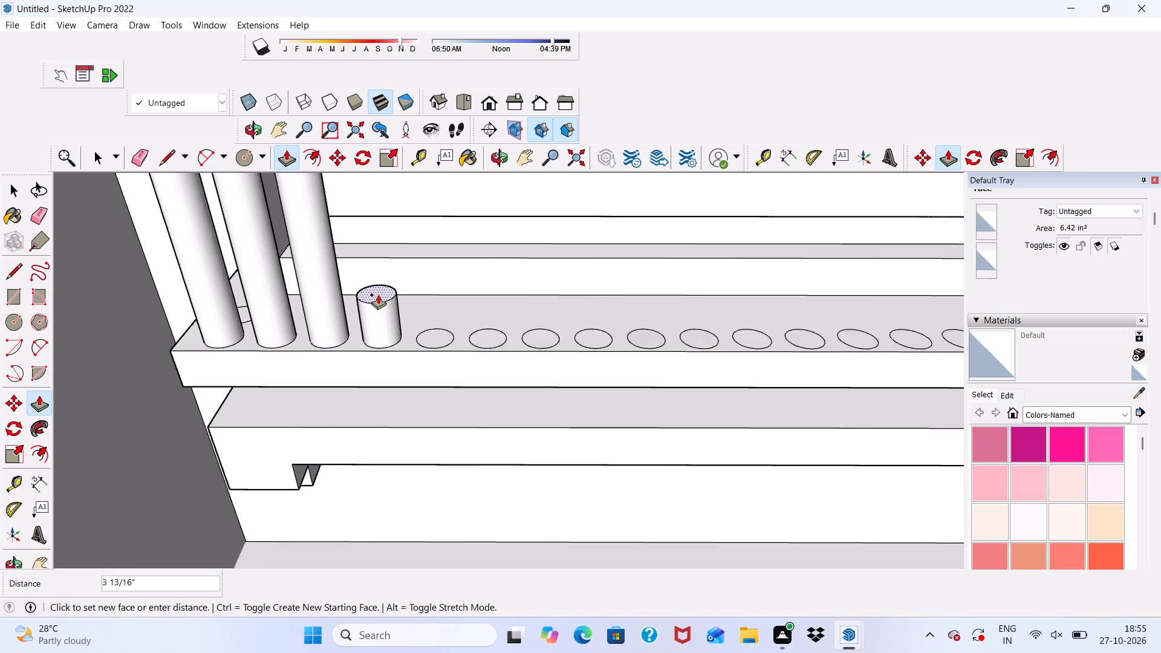
{"action": "scroll", "coordinate": [378, 294], "scroll_direction": "down", "scroll_amount": 8}
{"action": "scroll", "coordinate": [395, 328], "scroll_direction": "up", "scroll_amount": 1}
{"action": "scroll", "coordinate": [348, 209], "scroll_direction": "up", "scroll_amount": 4}
{"action": "left_click", "coordinate": [343, 226]}
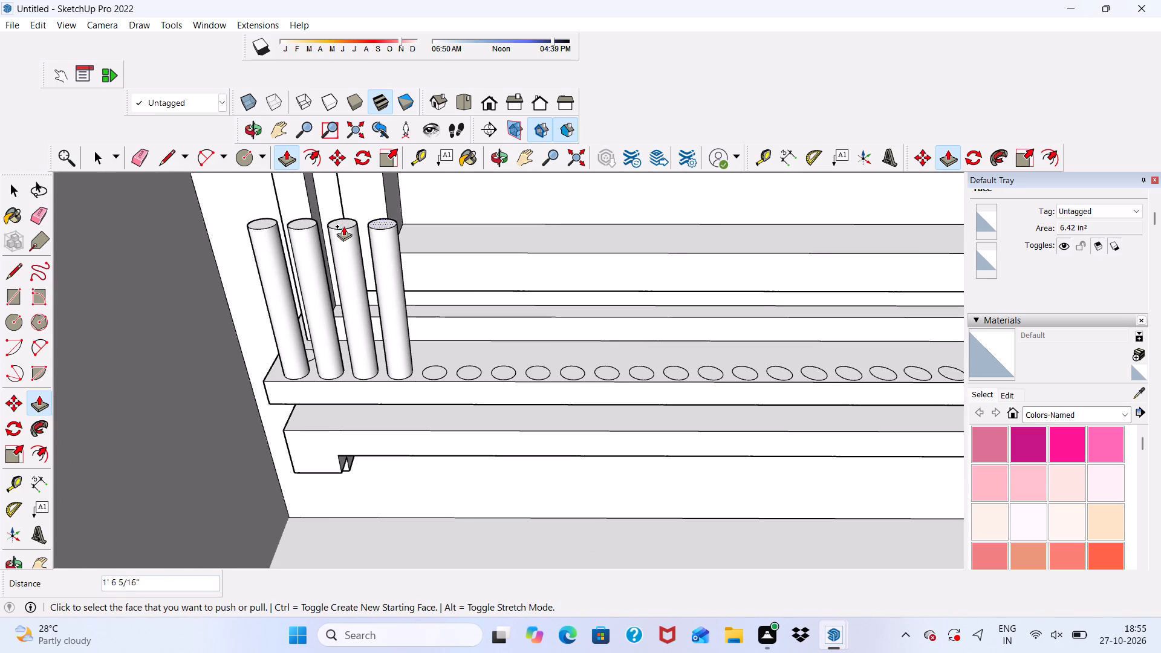
Push/Pull the fifth front-row circle up 1' 6 5/16", aligned with the top of the fourth cylinder.
{"action": "scroll", "coordinate": [396, 320], "scroll_direction": "up", "scroll_amount": 3}
{"action": "scroll", "coordinate": [439, 358], "scroll_direction": "up", "scroll_amount": 3}
{"action": "left_click", "coordinate": [441, 389]}
{"action": "scroll", "coordinate": [449, 303], "scroll_direction": "down", "scroll_amount": 5}
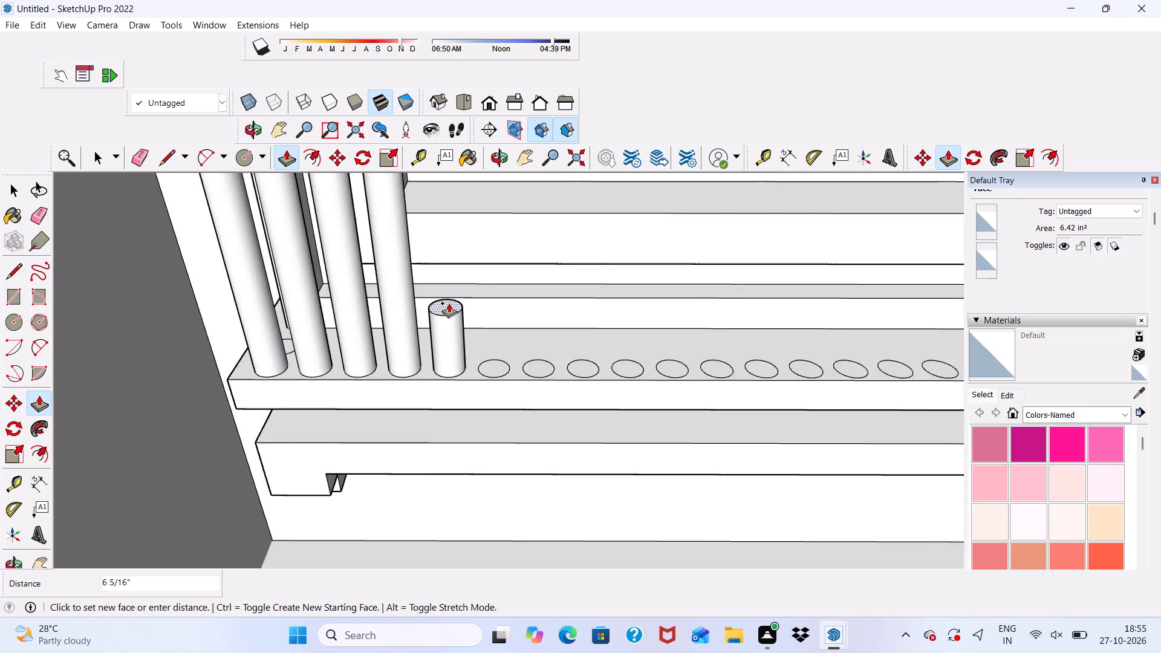
{"action": "scroll", "coordinate": [447, 299], "scroll_direction": "down", "scroll_amount": 9}
{"action": "scroll", "coordinate": [449, 263], "scroll_direction": "up", "scroll_amount": 4}
{"action": "left_click", "coordinate": [421, 248]}
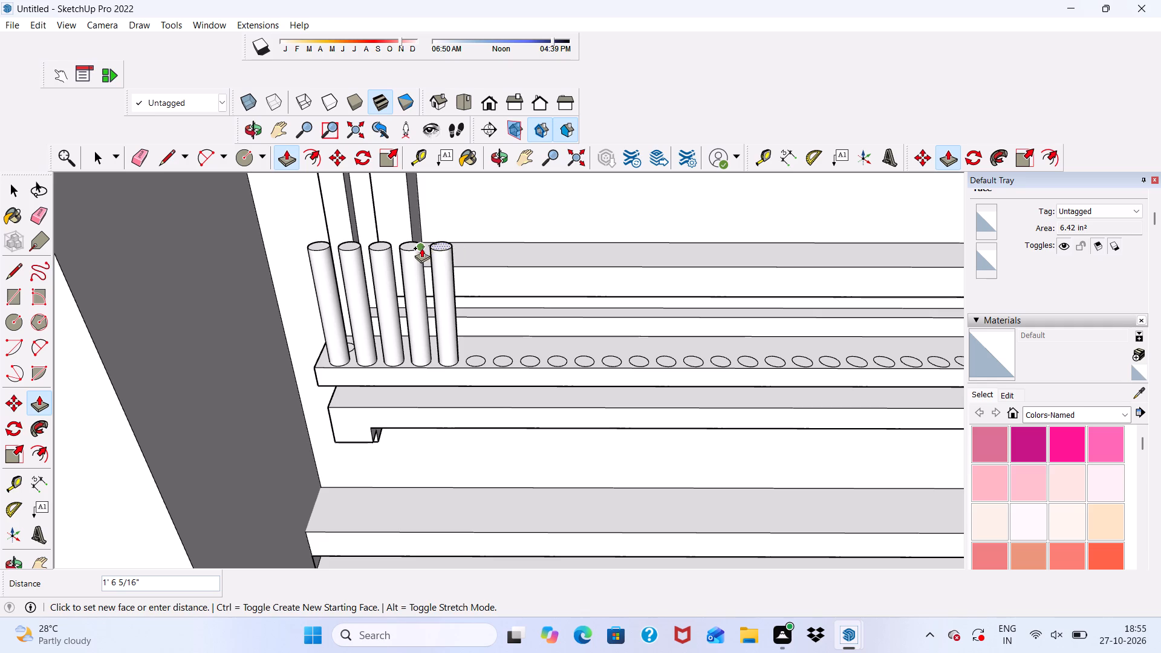
Push/Pull the sixth front-row circle up 1' 6 5/16", aligned with the top of the fifth cylinder.
{"action": "scroll", "coordinate": [503, 337], "scroll_direction": "up", "scroll_amount": 3}
{"action": "scroll", "coordinate": [501, 340], "scroll_direction": "down", "scroll_amount": 2}
{"action": "scroll", "coordinate": [489, 356], "scroll_direction": "up", "scroll_amount": 4}
{"action": "left_click", "coordinate": [463, 357]}
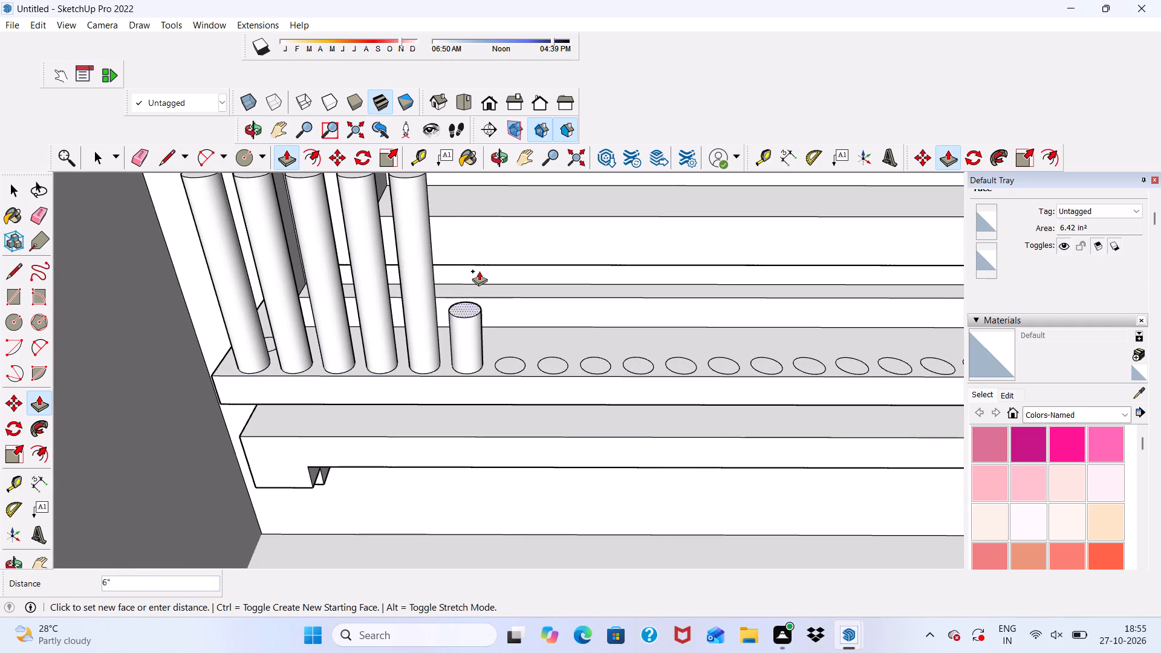
{"action": "scroll", "coordinate": [403, 169], "scroll_direction": "down", "scroll_amount": 15}
{"action": "scroll", "coordinate": [452, 229], "scroll_direction": "up", "scroll_amount": 6}
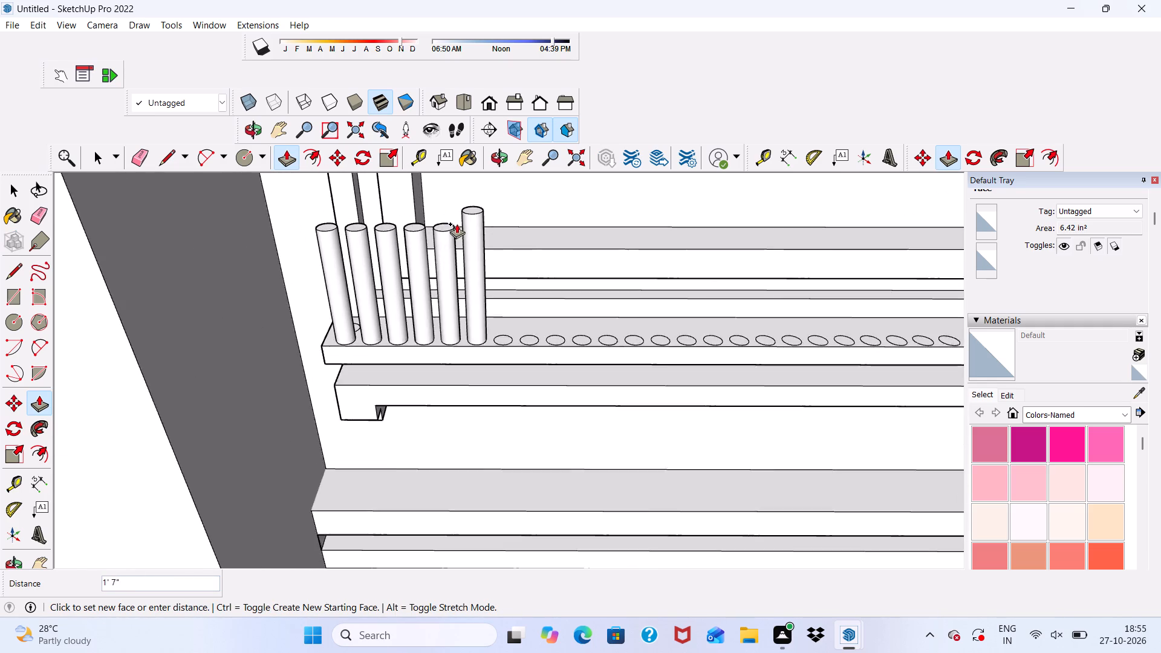
{"action": "scroll", "coordinate": [457, 224], "scroll_direction": "up", "scroll_amount": 2}
{"action": "left_click", "coordinate": [447, 227]}
Push/Pull the seventh front-row circle up 1' 6 5/16", aligned with the top of the sixth cylinder.
{"action": "scroll", "coordinate": [525, 306], "scroll_direction": "up", "scroll_amount": 2}
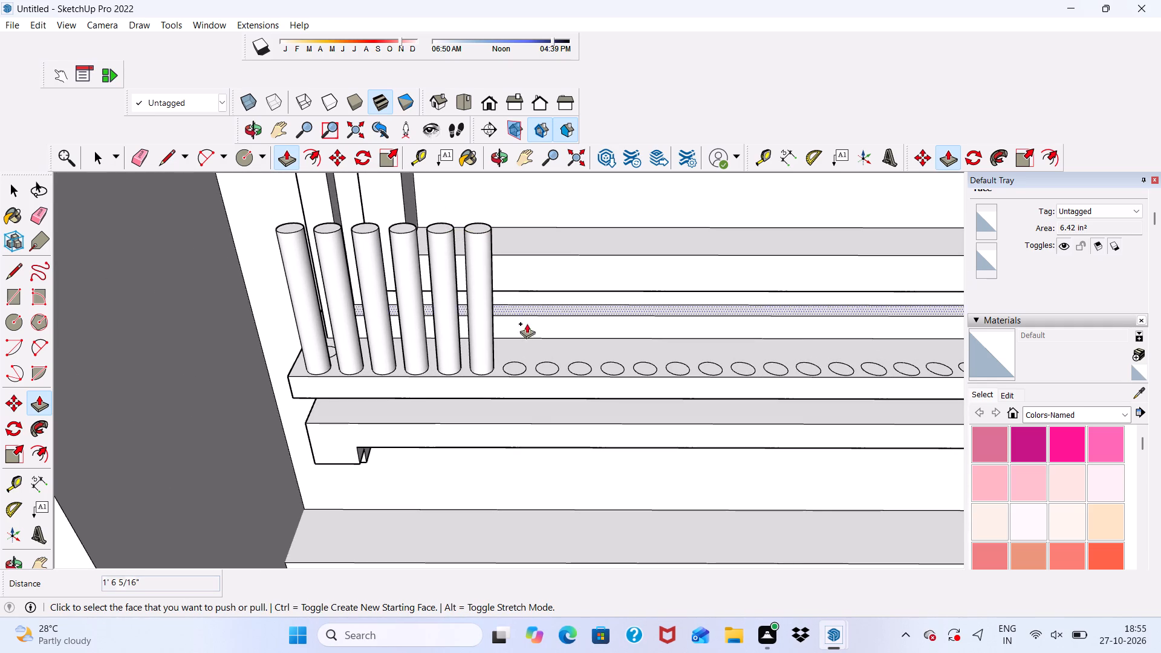
{"action": "scroll", "coordinate": [527, 323], "scroll_direction": "up", "scroll_amount": 1}
{"action": "scroll", "coordinate": [504, 378], "scroll_direction": "up", "scroll_amount": 2}
{"action": "left_click", "coordinate": [506, 385]}
{"action": "scroll", "coordinate": [511, 303], "scroll_direction": "down", "scroll_amount": 3}
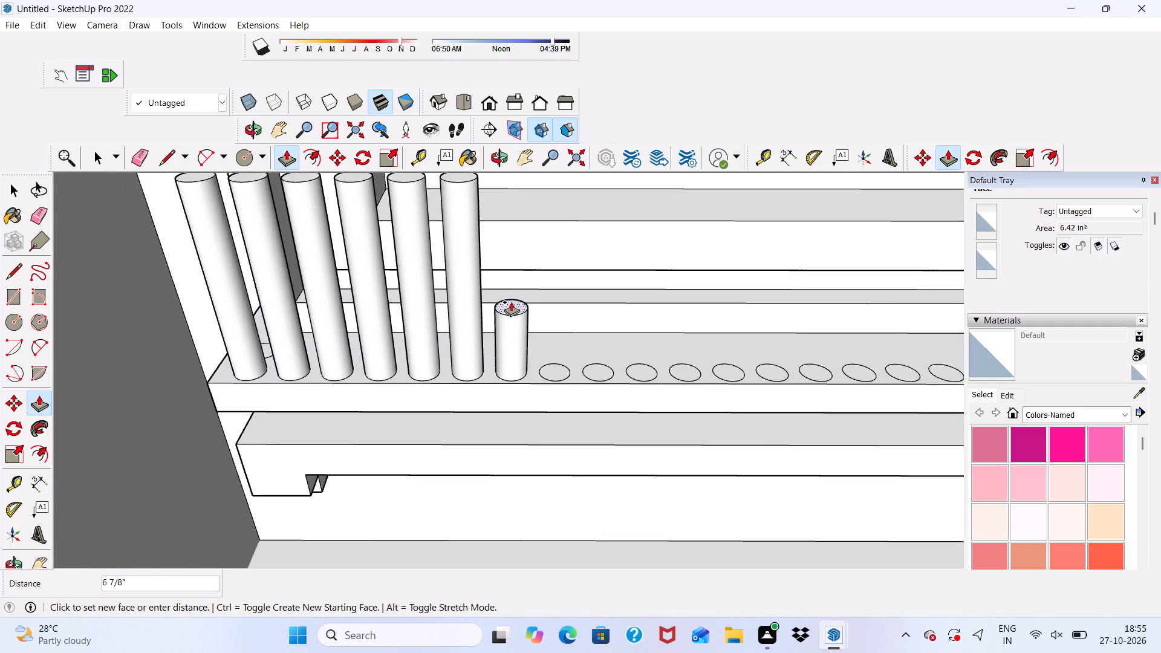
{"action": "scroll", "coordinate": [511, 302], "scroll_direction": "down", "scroll_amount": 10}
{"action": "scroll", "coordinate": [528, 271], "scroll_direction": "up", "scroll_amount": 5}
{"action": "scroll", "coordinate": [490, 240], "scroll_direction": "up", "scroll_amount": 1}
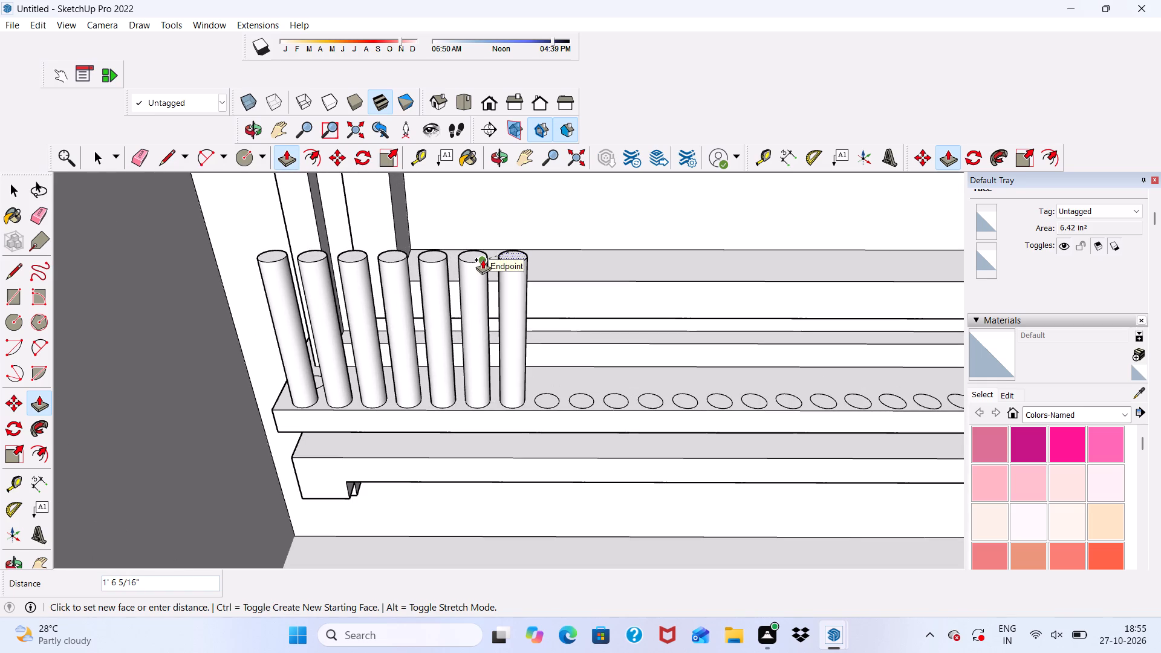
{"action": "left_click", "coordinate": [483, 259]}
Push/Pull the eighth front-row circle up 1' 6 5/16", aligned with the top of the seventh cylinder.
{"action": "scroll", "coordinate": [600, 352], "scroll_direction": "up", "scroll_amount": 8}
{"action": "scroll", "coordinate": [492, 410], "scroll_direction": "up", "scroll_amount": 1}
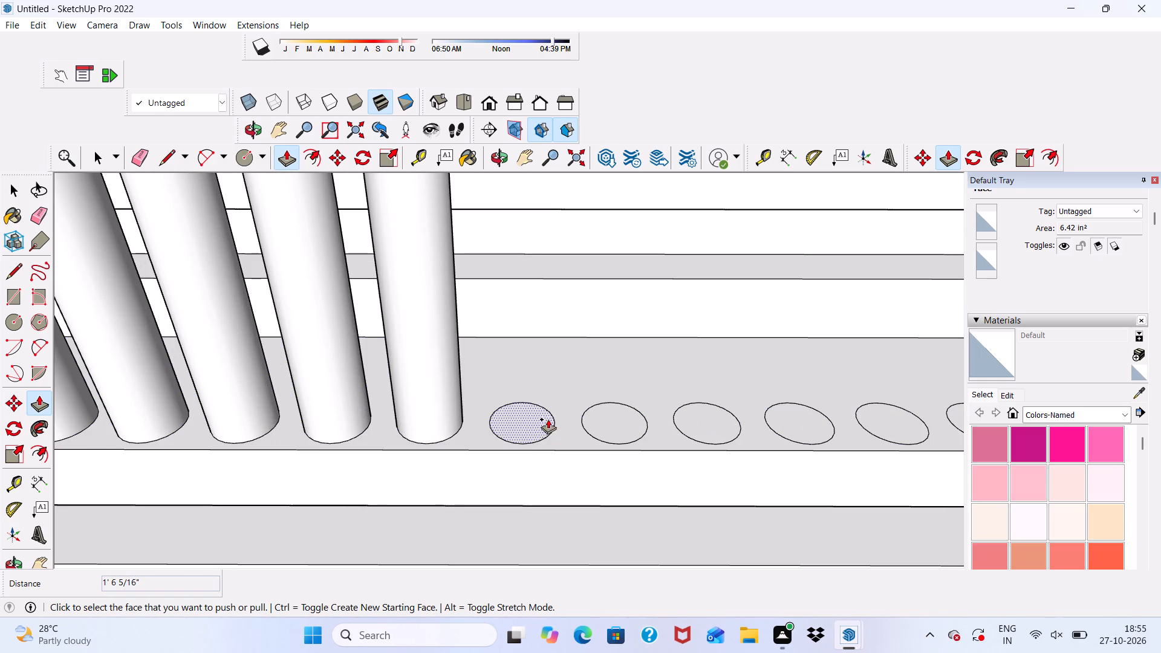
{"action": "left_click", "coordinate": [522, 413]}
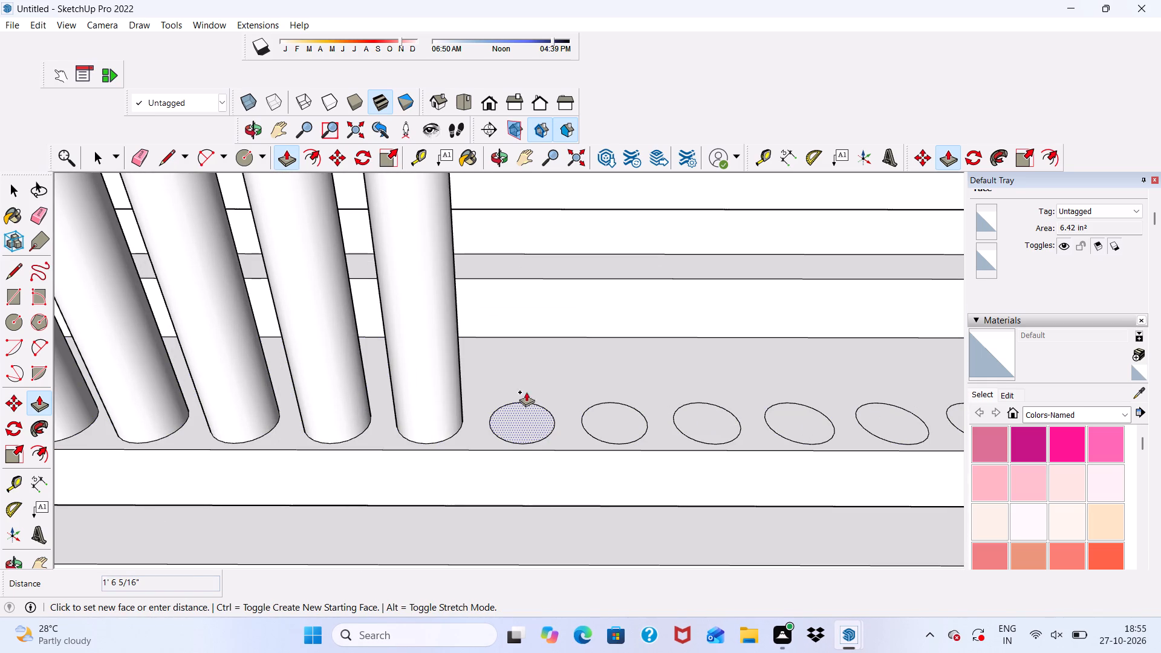
{"action": "scroll", "coordinate": [532, 316], "scroll_direction": "down", "scroll_amount": 15}
{"action": "scroll", "coordinate": [524, 276], "scroll_direction": "up", "scroll_amount": 4}
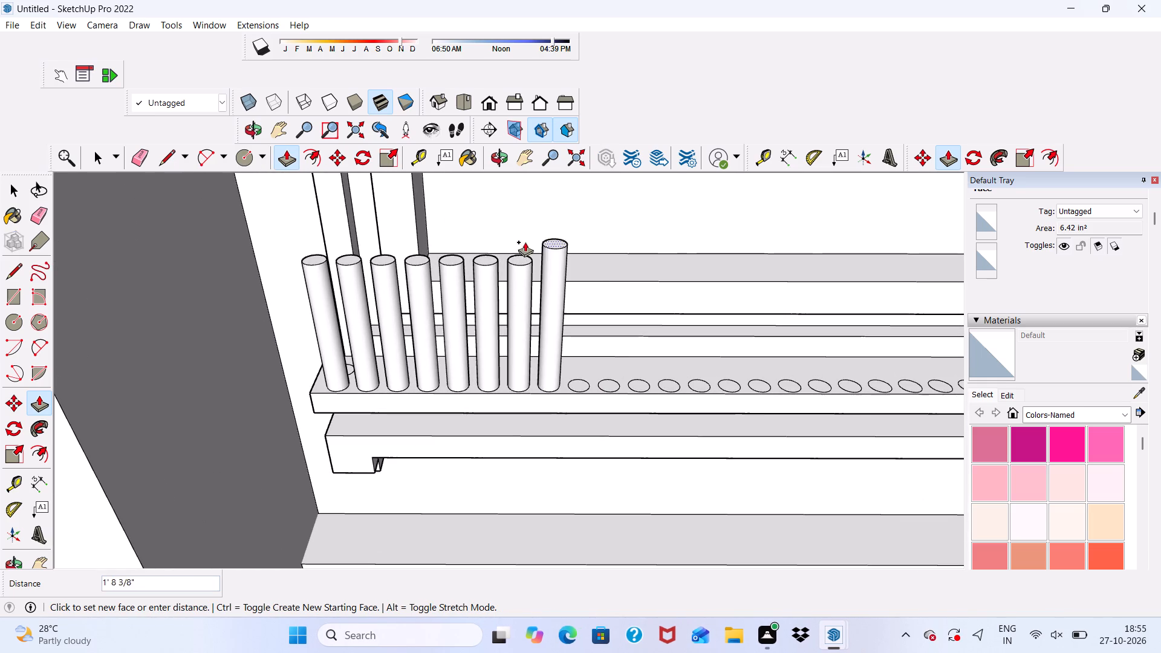
{"action": "left_click", "coordinate": [524, 261]}
Push/Pull the ninth front-row circle up 1' 6 5/16", aligned with the top of the eighth cylinder.
{"action": "scroll", "coordinate": [569, 393], "scroll_direction": "up", "scroll_amount": 4}
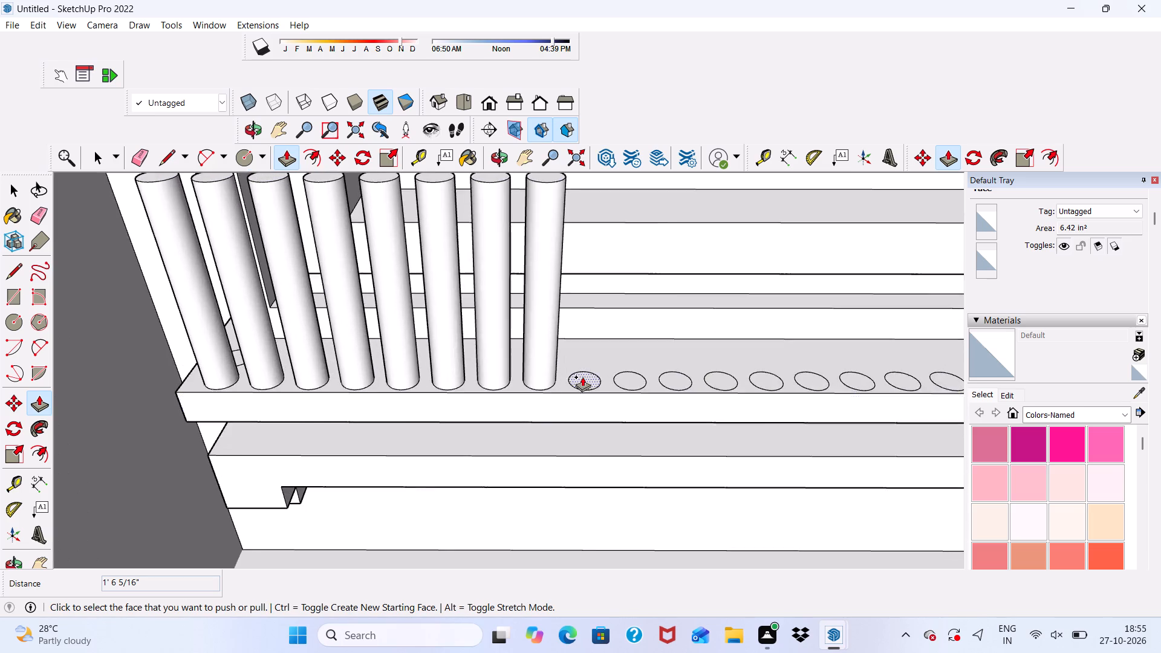
{"action": "scroll", "coordinate": [582, 377], "scroll_direction": "up", "scroll_amount": 4}
{"action": "left_click", "coordinate": [582, 377]}
{"action": "scroll", "coordinate": [599, 299], "scroll_direction": "down", "scroll_amount": 17}
{"action": "scroll", "coordinate": [590, 261], "scroll_direction": "up", "scroll_amount": 2}
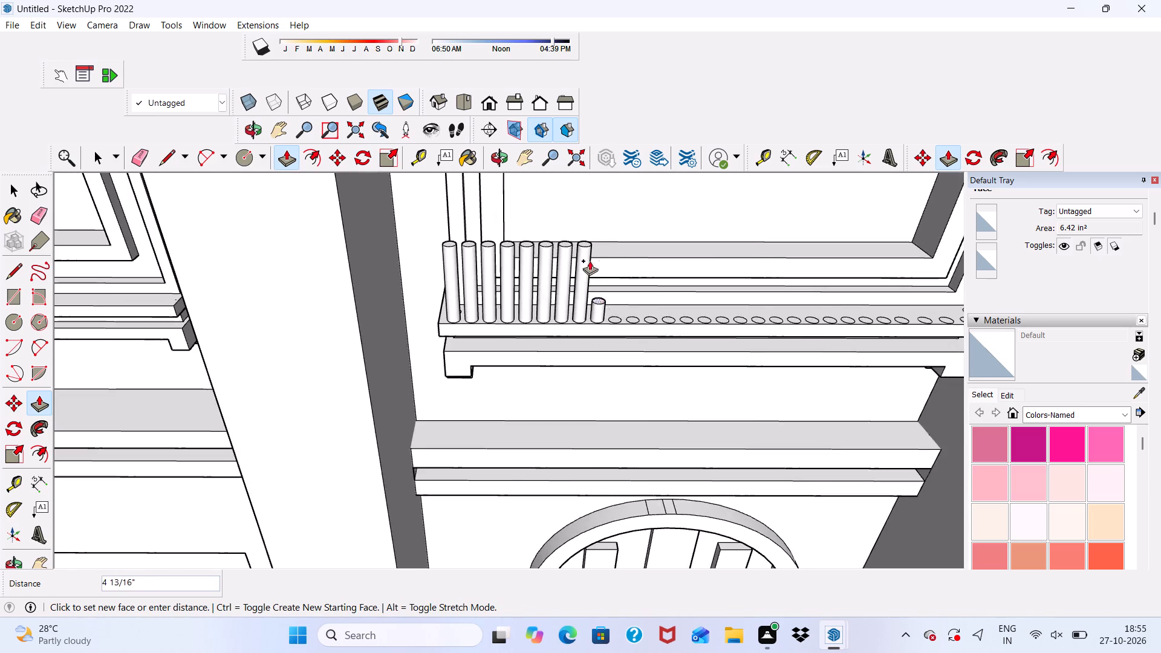
{"action": "scroll", "coordinate": [590, 261], "scroll_direction": "up", "scroll_amount": 6}
{"action": "left_click", "coordinate": [583, 244]}
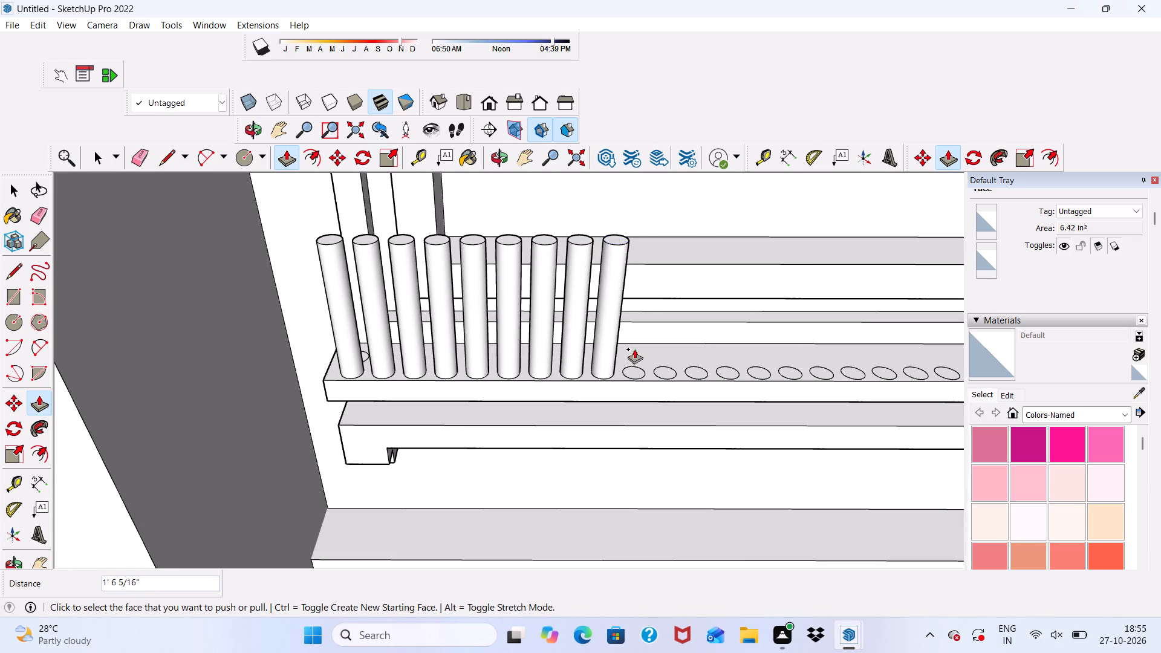
Push/Pull the tenth front-row circle up 1' 6 5/16", aligned with the top of the ninth cylinder.
{"action": "scroll", "coordinate": [638, 359], "scroll_direction": "up", "scroll_amount": 8}
{"action": "left_click", "coordinate": [634, 380]}
{"action": "scroll", "coordinate": [630, 270], "scroll_direction": "down", "scroll_amount": 10}
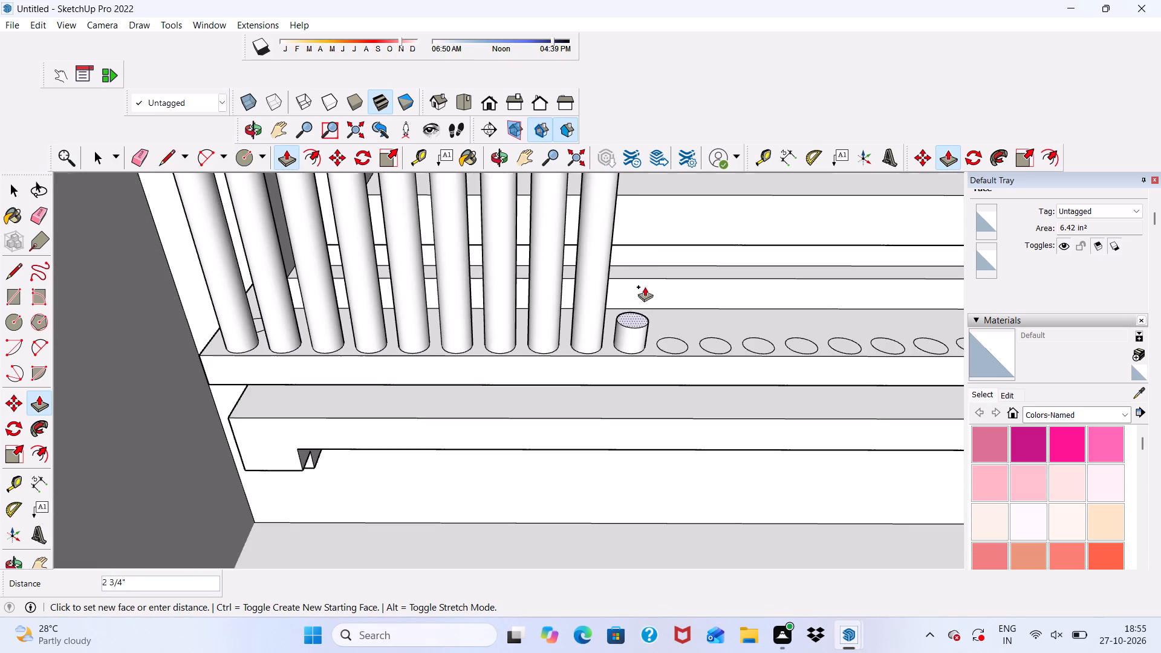
{"action": "scroll", "coordinate": [623, 184], "scroll_direction": "up", "scroll_amount": 5}
{"action": "scroll", "coordinate": [623, 215], "scroll_direction": "down", "scroll_amount": 10}
{"action": "scroll", "coordinate": [629, 182], "scroll_direction": "up", "scroll_amount": 1}
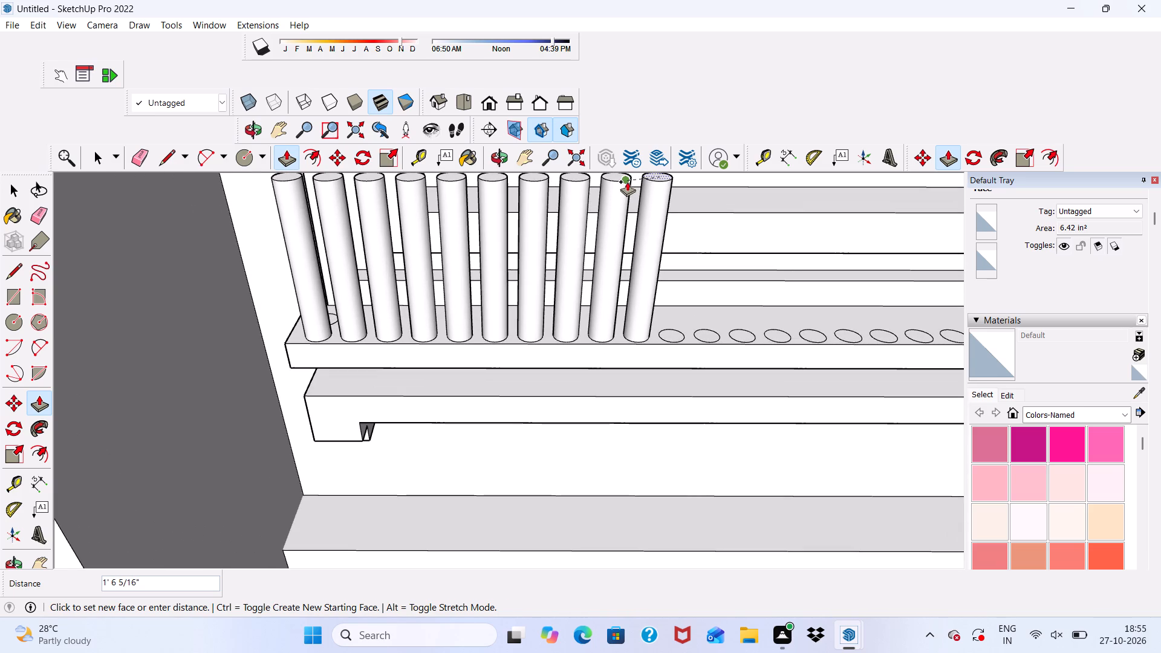
{"action": "left_click", "coordinate": [627, 181]}
Push/Pull the eleventh front-row circle up 1' 6 5/16", aligned with the top of the tenth cylinder.
{"action": "scroll", "coordinate": [704, 288], "scroll_direction": "down", "scroll_amount": 1}
{"action": "scroll", "coordinate": [693, 372], "scroll_direction": "up", "scroll_amount": 4}
{"action": "scroll", "coordinate": [658, 280], "scroll_direction": "up", "scroll_amount": 6}
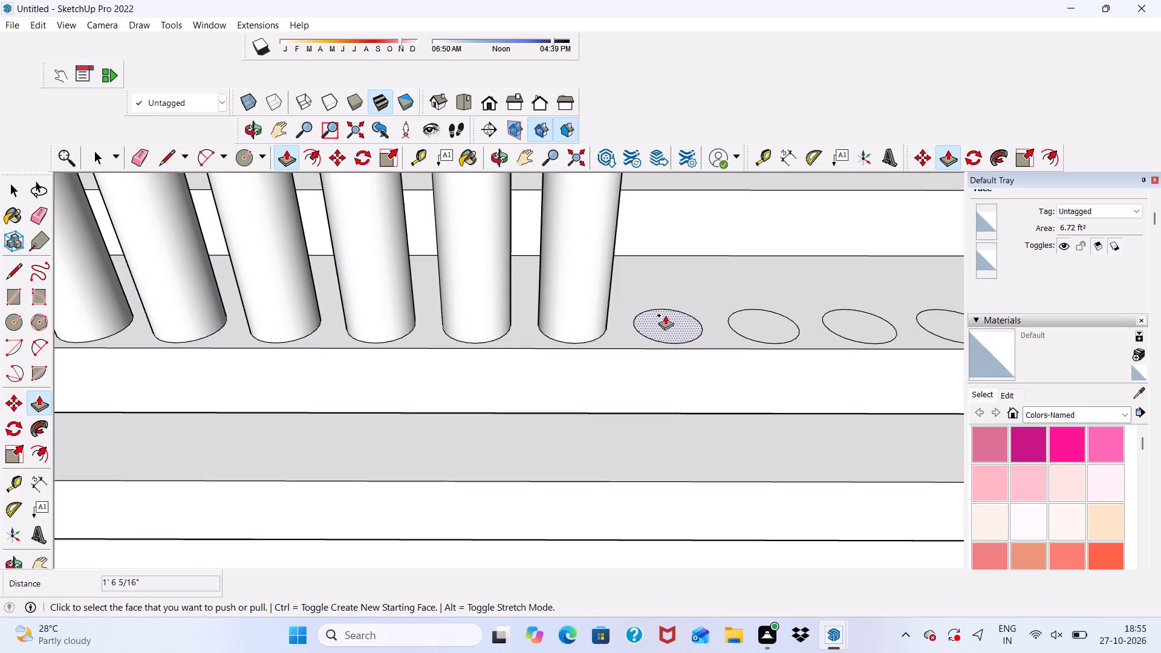
{"action": "left_click", "coordinate": [665, 316]}
{"action": "scroll", "coordinate": [657, 267], "scroll_direction": "down", "scroll_amount": 15}
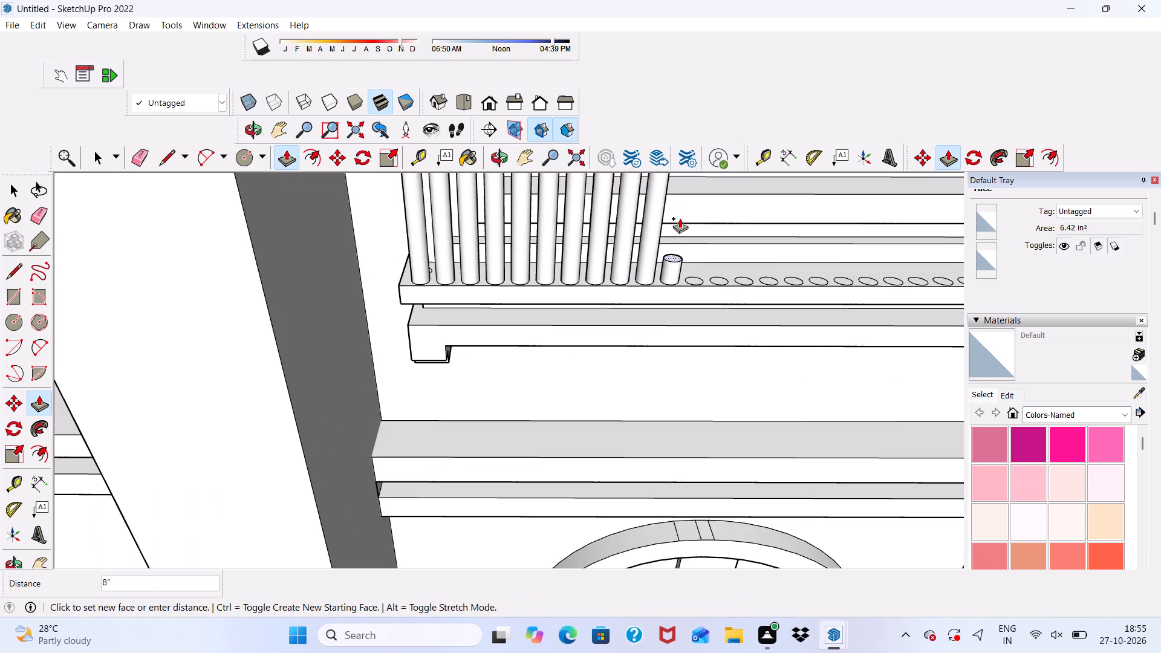
{"action": "scroll", "coordinate": [680, 195], "scroll_direction": "down", "scroll_amount": 3}
{"action": "scroll", "coordinate": [683, 265], "scroll_direction": "down", "scroll_amount": 5}
{"action": "scroll", "coordinate": [680, 240], "scroll_direction": "up", "scroll_amount": 8}
{"action": "scroll", "coordinate": [674, 209], "scroll_direction": "down", "scroll_amount": 1}
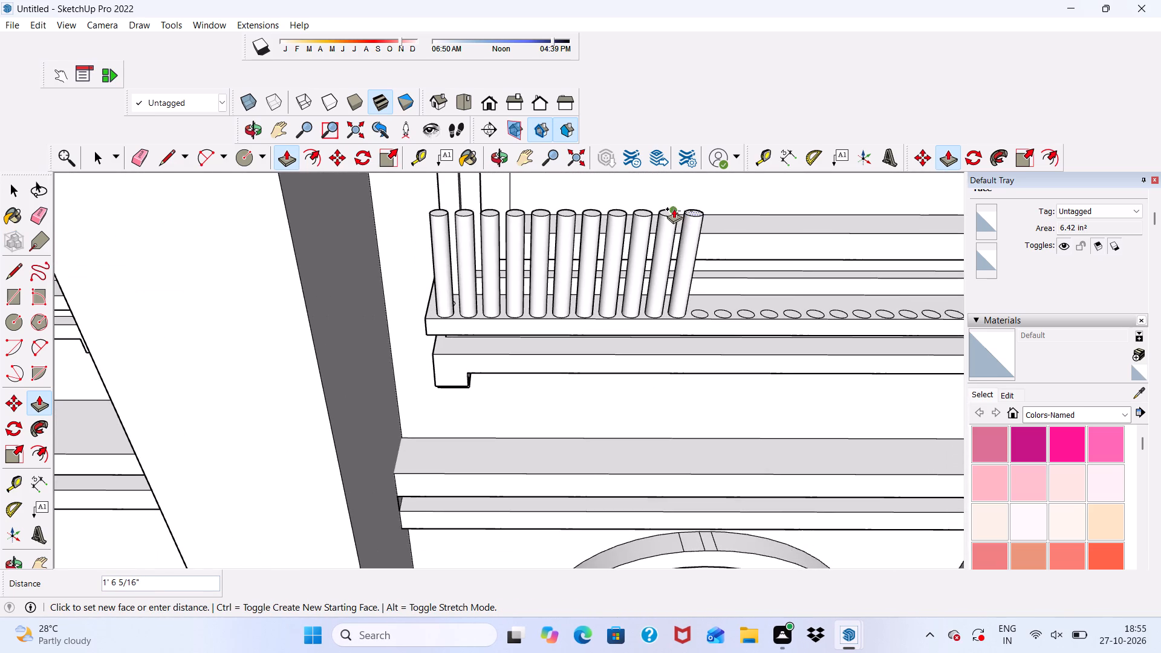
{"action": "left_click", "coordinate": [674, 209]}
Push/Pull the circle behind the first front-row cylinder up 1' 6 5/16", aligned with that cylinder's top.
{"action": "middle_click_drag", "start_coordinate": [490, 279], "coordinate": [521, 476]}
{"action": "scroll", "coordinate": [420, 380], "scroll_direction": "up", "scroll_amount": 8}
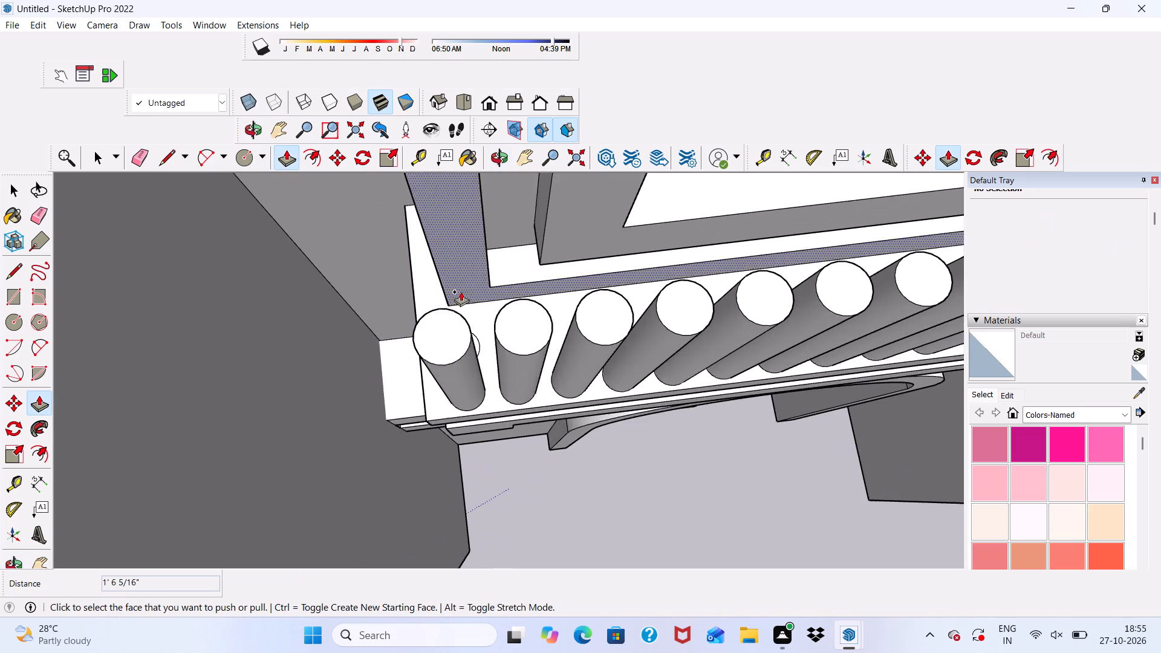
{"action": "scroll", "coordinate": [461, 291], "scroll_direction": "up", "scroll_amount": 10}
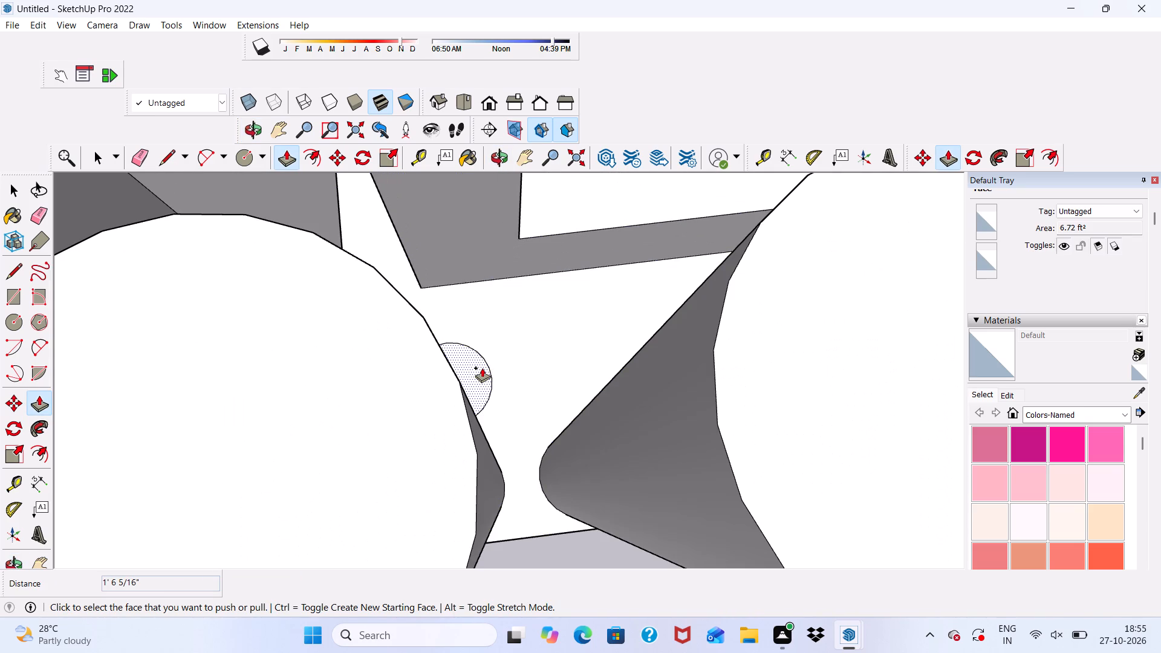
{"action": "left_click", "coordinate": [482, 368]}
{"action": "scroll", "coordinate": [419, 279], "scroll_direction": "down", "scroll_amount": 4}
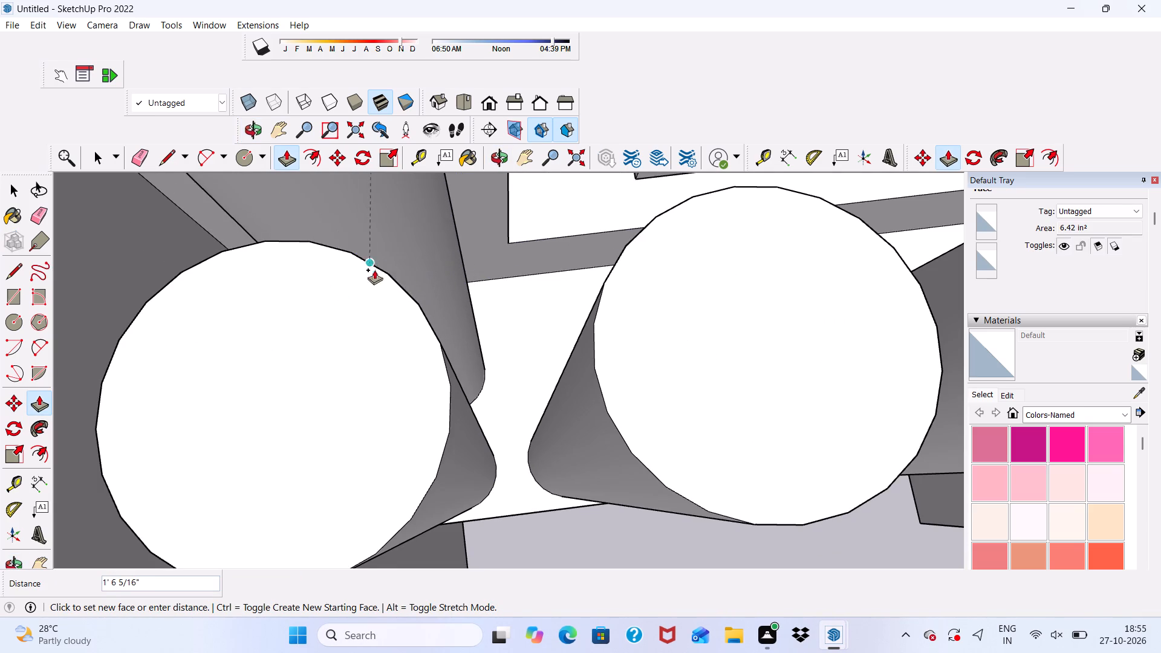
{"action": "scroll", "coordinate": [375, 258], "scroll_direction": "down", "scroll_amount": 2}
{"action": "middle_click_drag", "start_coordinate": [373, 296], "coordinate": [311, 231]}
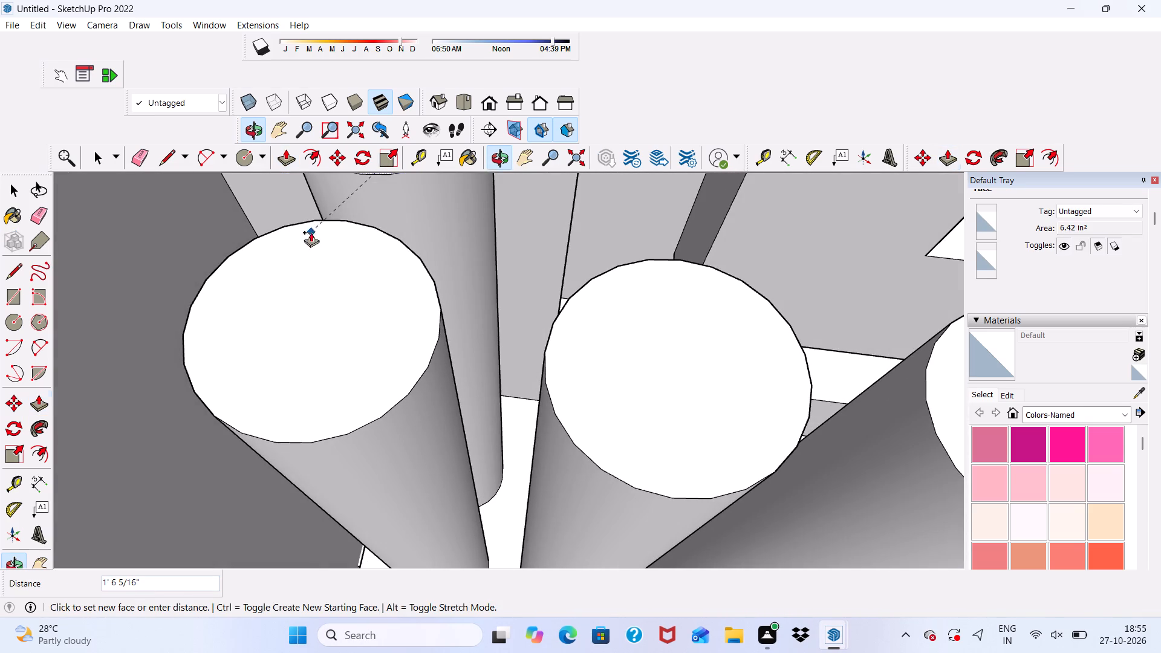
{"action": "left_click", "coordinate": [371, 226]}
Push/Pull the twelfth front-row circle up 1' 6 5/16", aligned with the top of the eleventh cylinder.
{"action": "scroll", "coordinate": [352, 278], "scroll_direction": "down", "scroll_amount": 11}
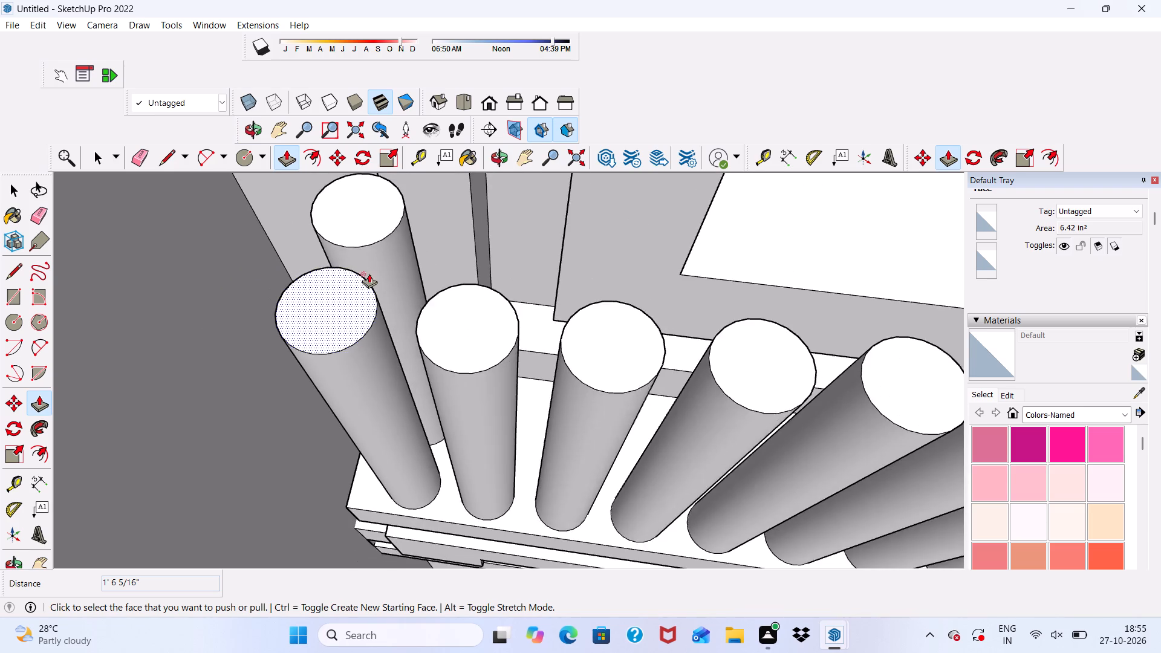
{"action": "scroll", "coordinate": [369, 273], "scroll_direction": "down", "scroll_amount": 4}
{"action": "middle_click_drag", "start_coordinate": [446, 358], "coordinate": [450, 284]}
{"action": "scroll", "coordinate": [366, 310], "scroll_direction": "down", "scroll_amount": 5}
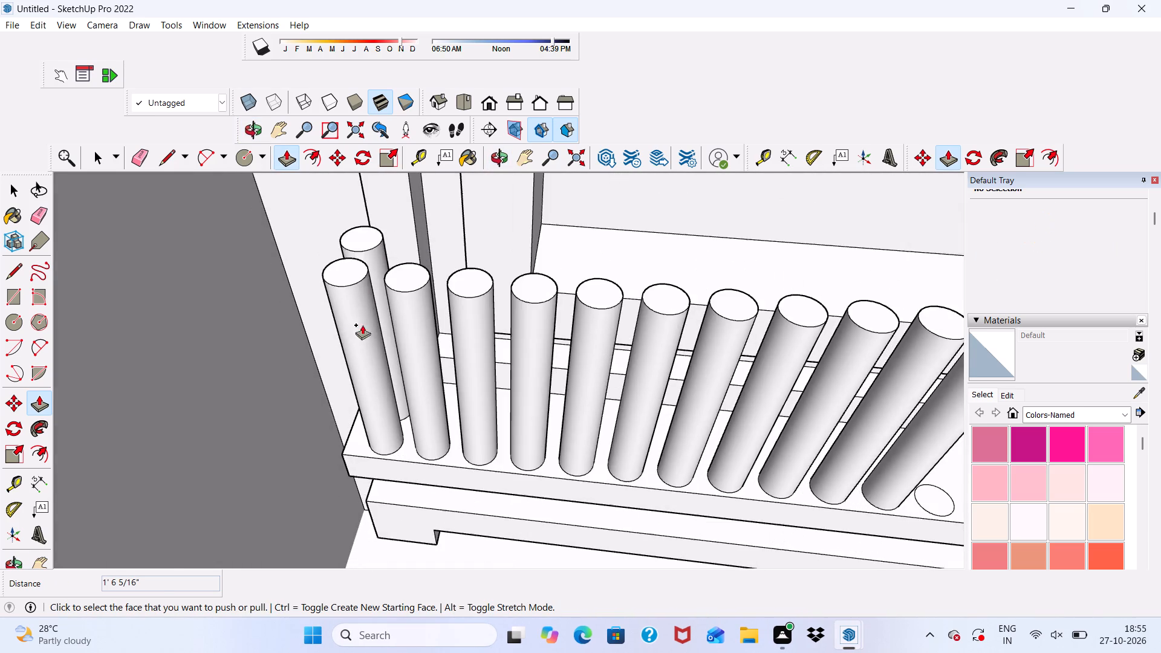
{"action": "scroll", "coordinate": [362, 325], "scroll_direction": "down", "scroll_amount": 12}
{"action": "scroll", "coordinate": [608, 268], "scroll_direction": "down", "scroll_amount": 5}
{"action": "scroll", "coordinate": [616, 314], "scroll_direction": "up", "scroll_amount": 1}
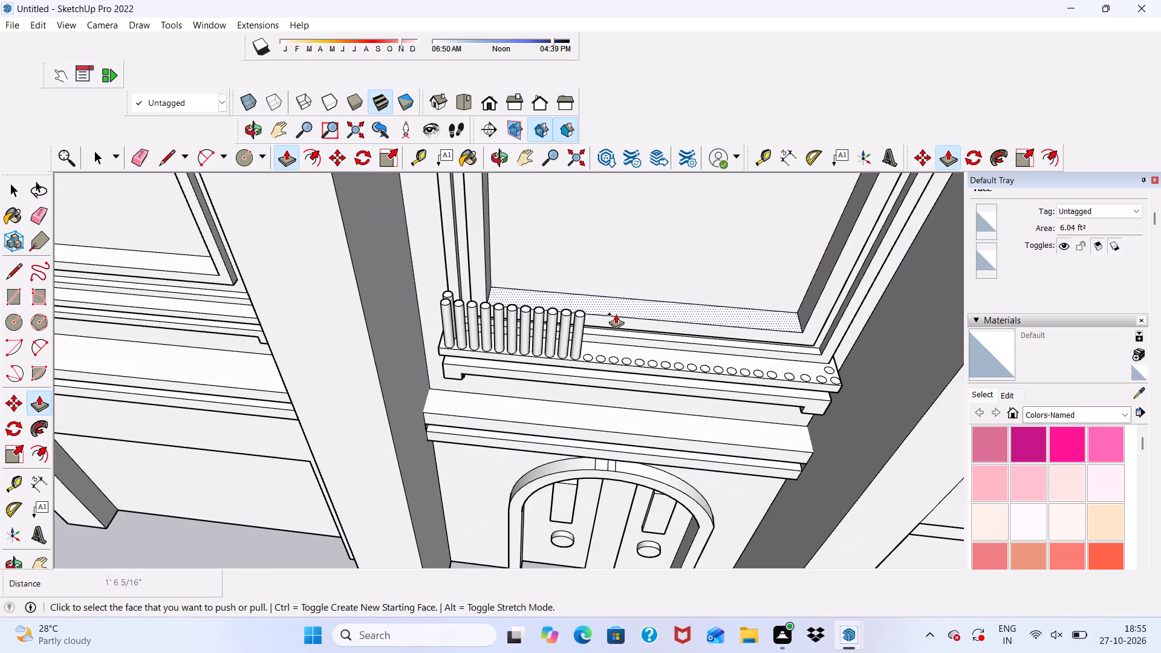
{"action": "scroll", "coordinate": [616, 314], "scroll_direction": "up", "scroll_amount": 15}
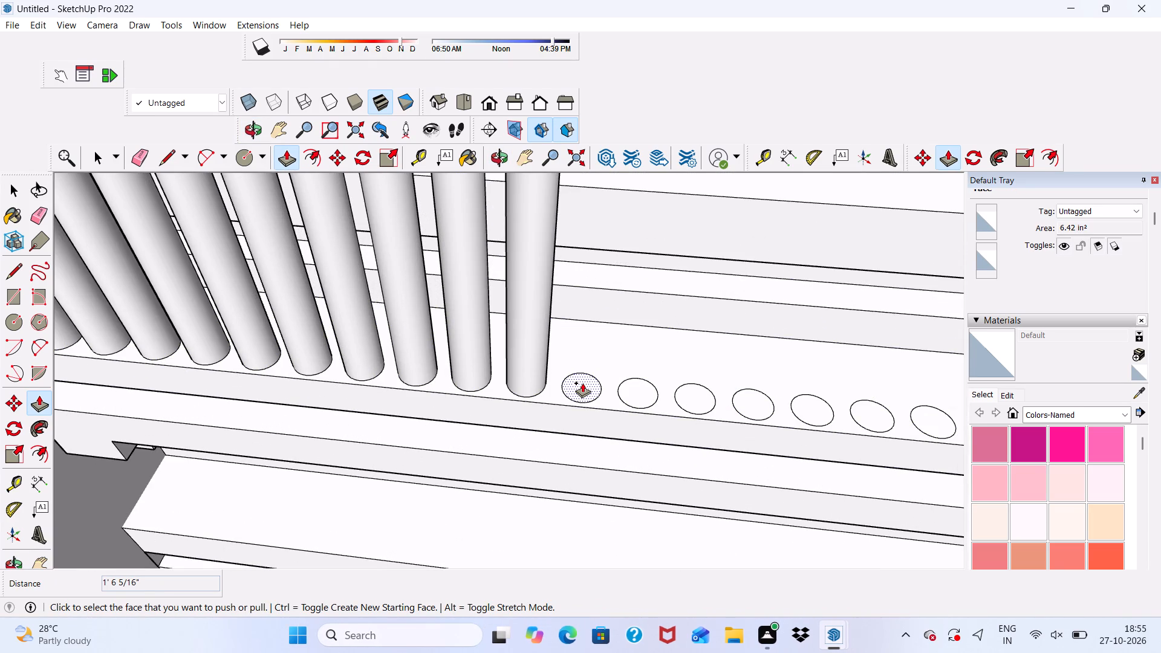
{"action": "left_click", "coordinate": [582, 383]}
{"action": "scroll", "coordinate": [571, 267], "scroll_direction": "down", "scroll_amount": 10}
{"action": "scroll", "coordinate": [573, 206], "scroll_direction": "up", "scroll_amount": 4}
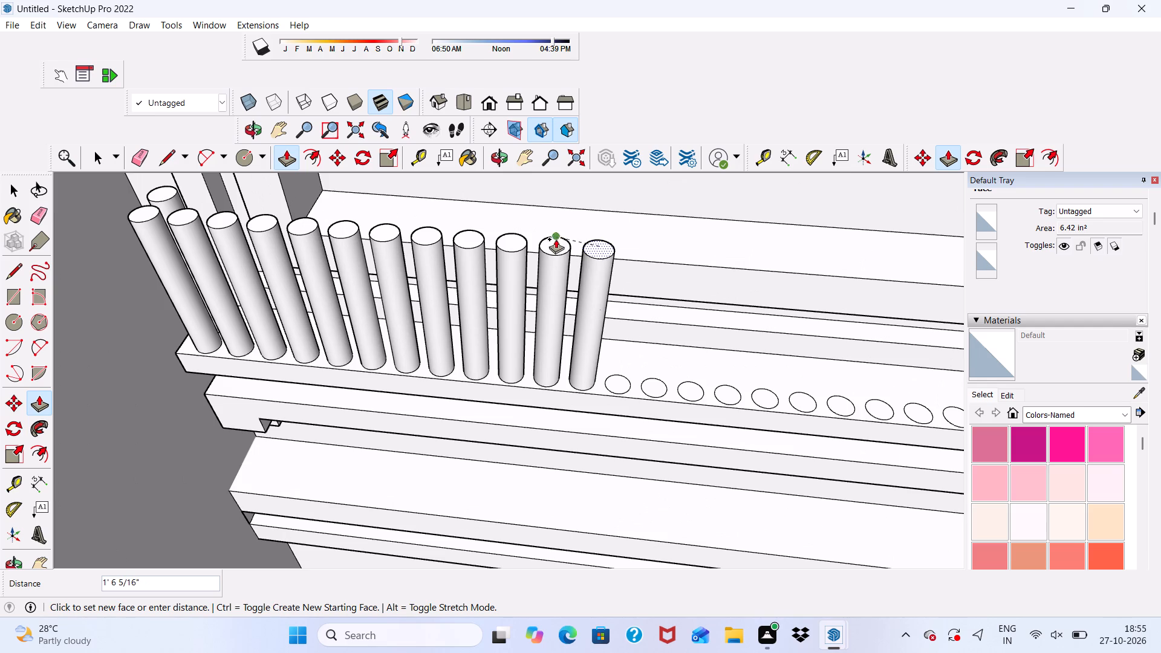
{"action": "left_click", "coordinate": [561, 253]}
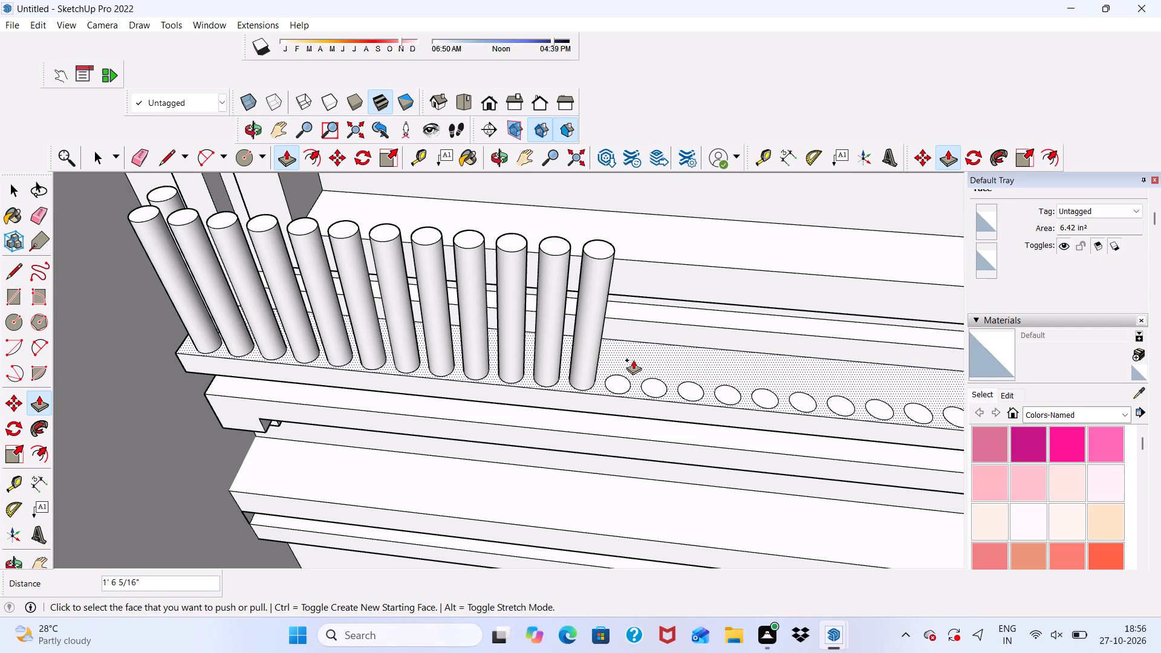
Push/Pull the thirteenth front-row circle up 1' 6 5/16", aligned with the top of the twelfth cylinder.
{"action": "scroll", "coordinate": [633, 360], "scroll_direction": "up", "scroll_amount": 7}
{"action": "left_click", "coordinate": [614, 392]}
{"action": "scroll", "coordinate": [619, 275], "scroll_direction": "down", "scroll_amount": 5}
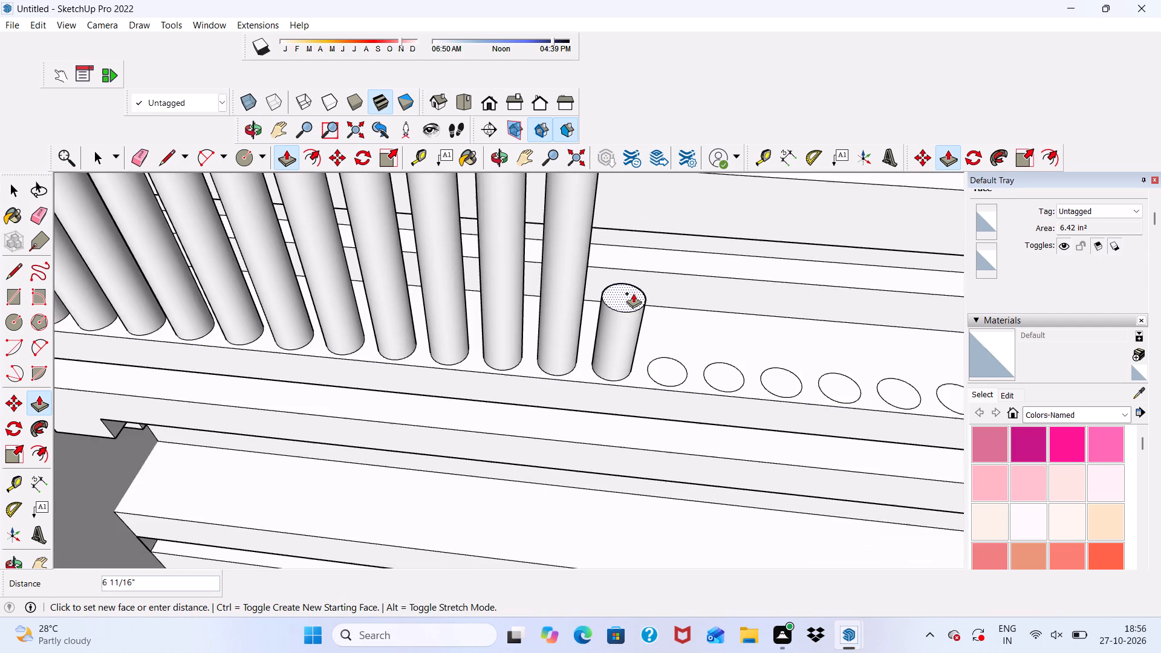
{"action": "scroll", "coordinate": [633, 315], "scroll_direction": "down", "scroll_amount": 11}
{"action": "scroll", "coordinate": [631, 207], "scroll_direction": "up", "scroll_amount": 1}
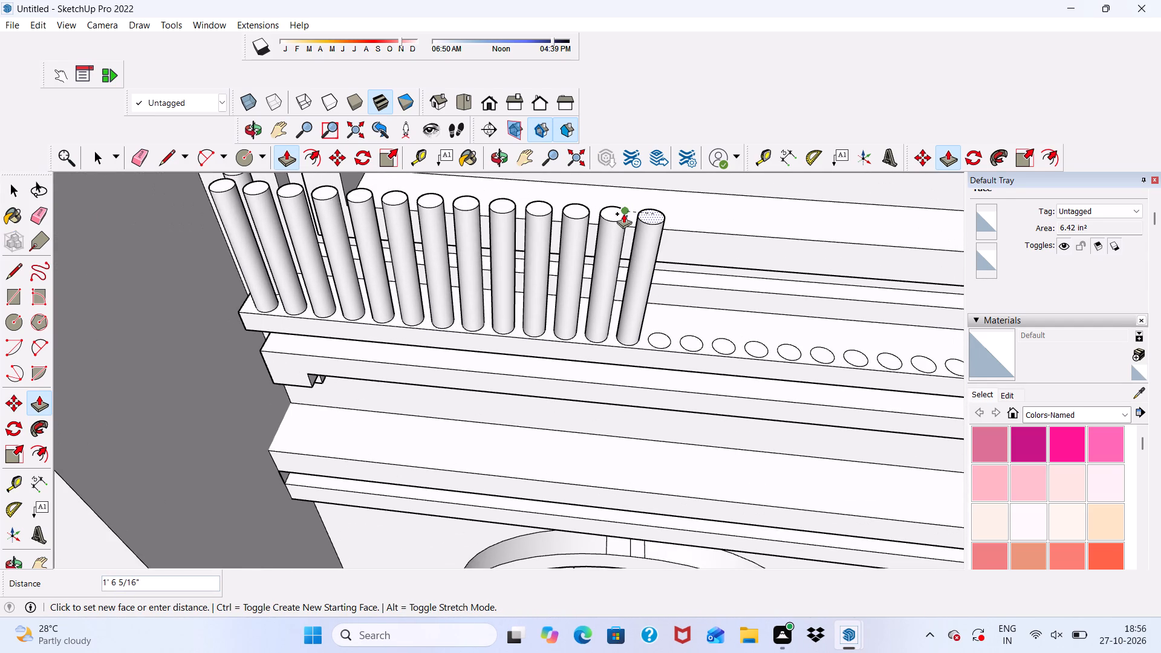
{"action": "left_click", "coordinate": [623, 213]}
Push/Pull the fourteenth front-row circle up 1' 6 5/16", aligned with the top of the thirteenth cylinder.
{"action": "scroll", "coordinate": [670, 346], "scroll_direction": "up", "scroll_amount": 7}
{"action": "left_click", "coordinate": [658, 333]}
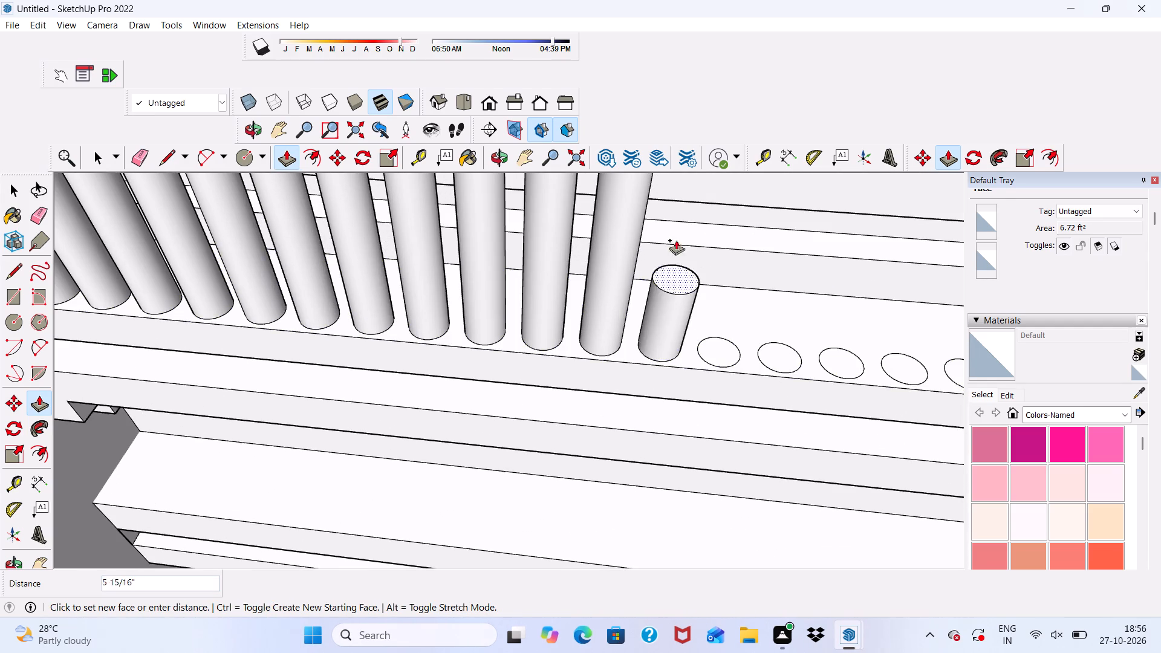
{"action": "scroll", "coordinate": [676, 238], "scroll_direction": "down", "scroll_amount": 15}
{"action": "scroll", "coordinate": [675, 203], "scroll_direction": "up", "scroll_amount": 4}
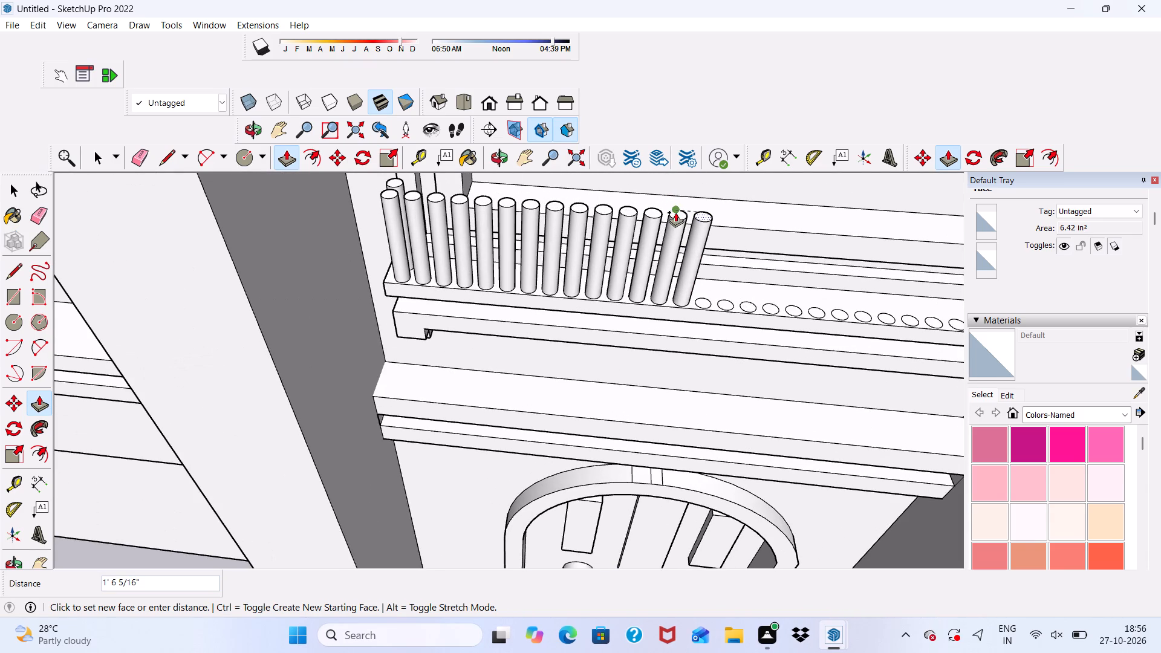
{"action": "left_click", "coordinate": [675, 212]}
Push/Pull the fifteenth front-row circle up 1' 6 5/16", aligned with the top of the fourteenth cylinder.
{"action": "scroll", "coordinate": [726, 318], "scroll_direction": "up", "scroll_amount": 7}
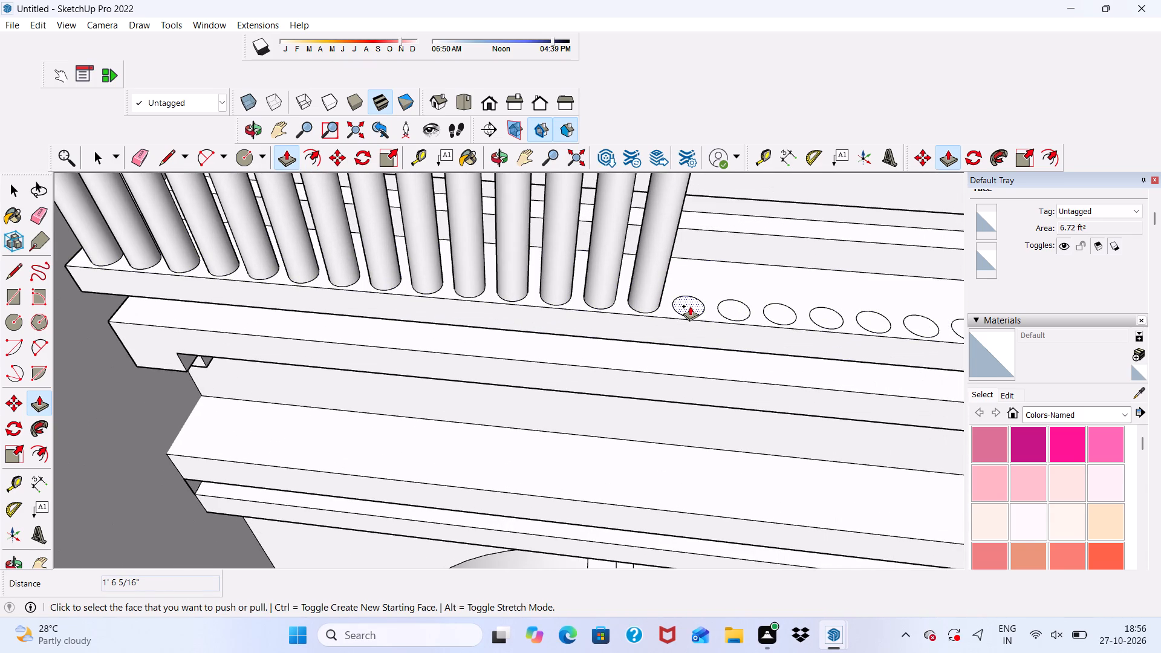
{"action": "left_click", "coordinate": [690, 306]}
{"action": "scroll", "coordinate": [695, 233], "scroll_direction": "down", "scroll_amount": 14}
{"action": "scroll", "coordinate": [706, 228], "scroll_direction": "up", "scroll_amount": 7}
{"action": "left_click", "coordinate": [701, 208]}
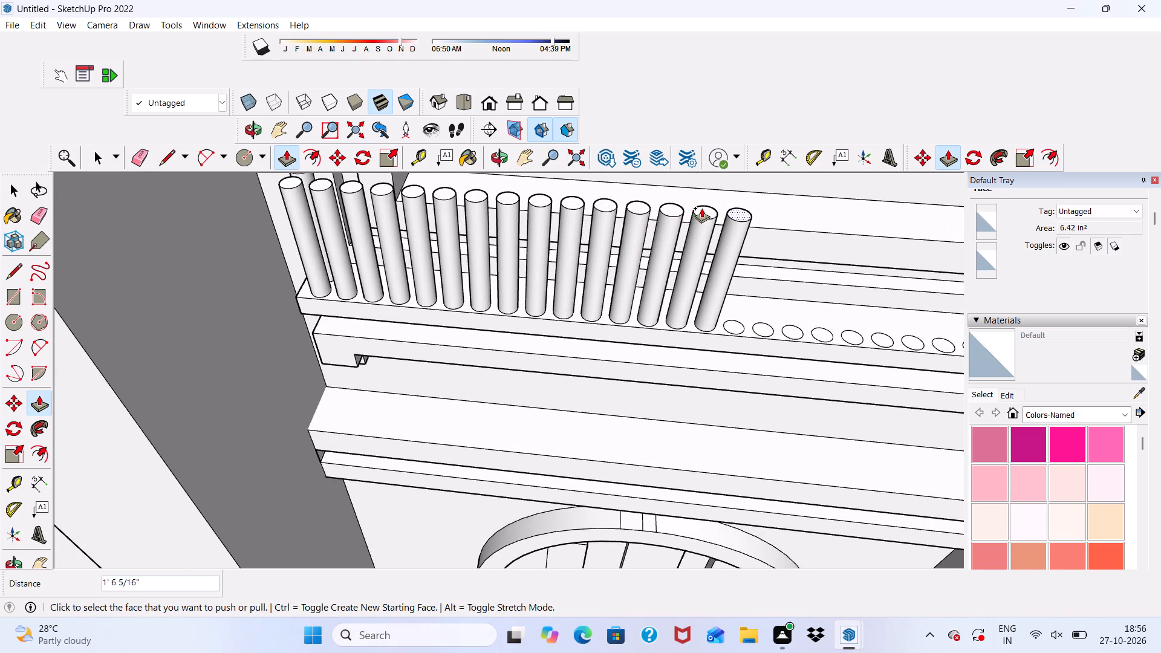
Push/Pull the sixteenth front-row circle up 1' 6 5/16", aligned with the top of the fifteenth cylinder.
{"action": "scroll", "coordinate": [659, 231], "scroll_direction": "down", "scroll_amount": 5}
{"action": "scroll", "coordinate": [737, 218], "scroll_direction": "down", "scroll_amount": 5}
{"action": "scroll", "coordinate": [697, 246], "scroll_direction": "down", "scroll_amount": 14}
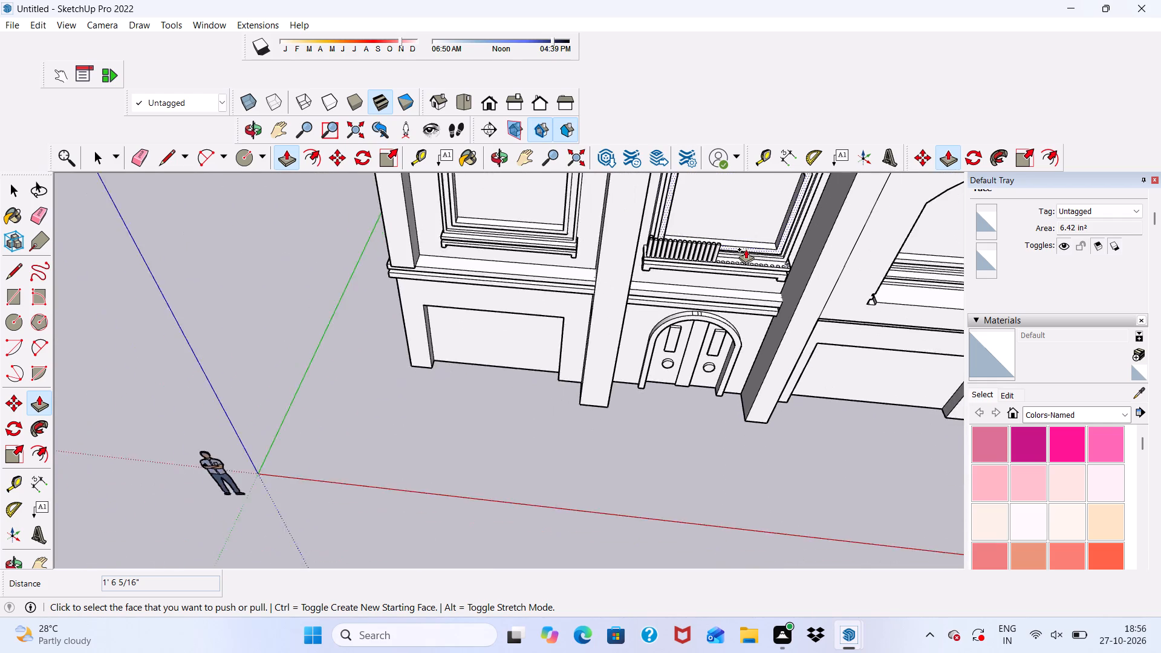
{"action": "scroll", "coordinate": [746, 244], "scroll_direction": "down", "scroll_amount": 4}
{"action": "scroll", "coordinate": [868, 226], "scroll_direction": "up", "scroll_amount": 4}
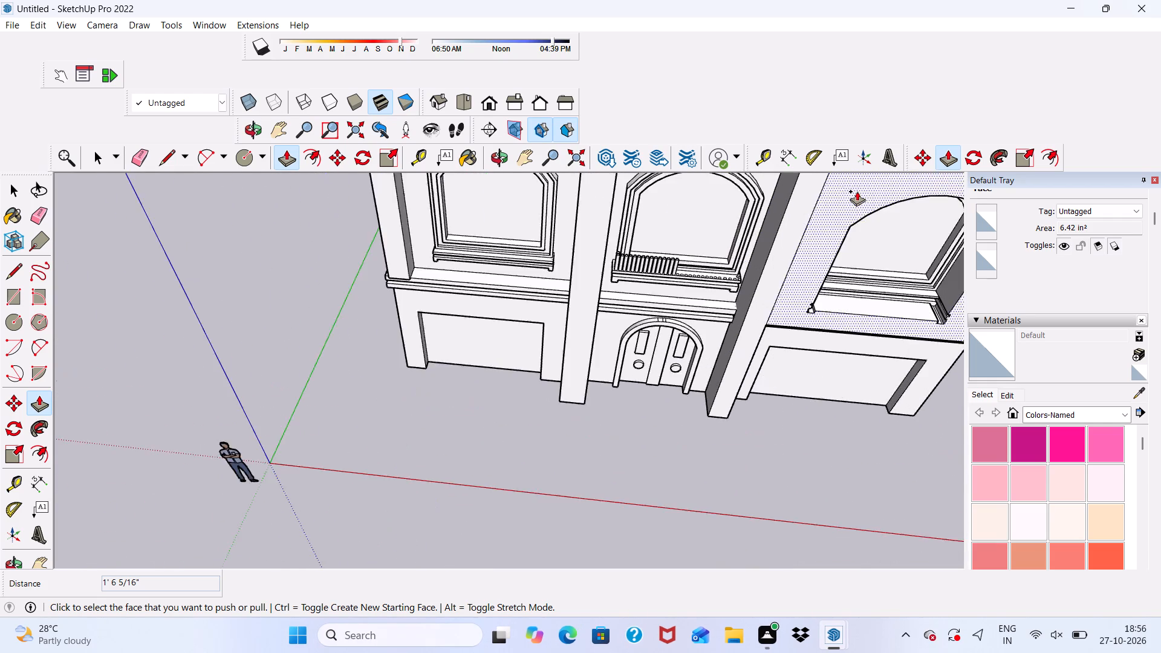
{"action": "scroll", "coordinate": [857, 191], "scroll_direction": "up", "scroll_amount": 20}
{"action": "scroll", "coordinate": [857, 191], "scroll_direction": "up", "scroll_amount": 4}
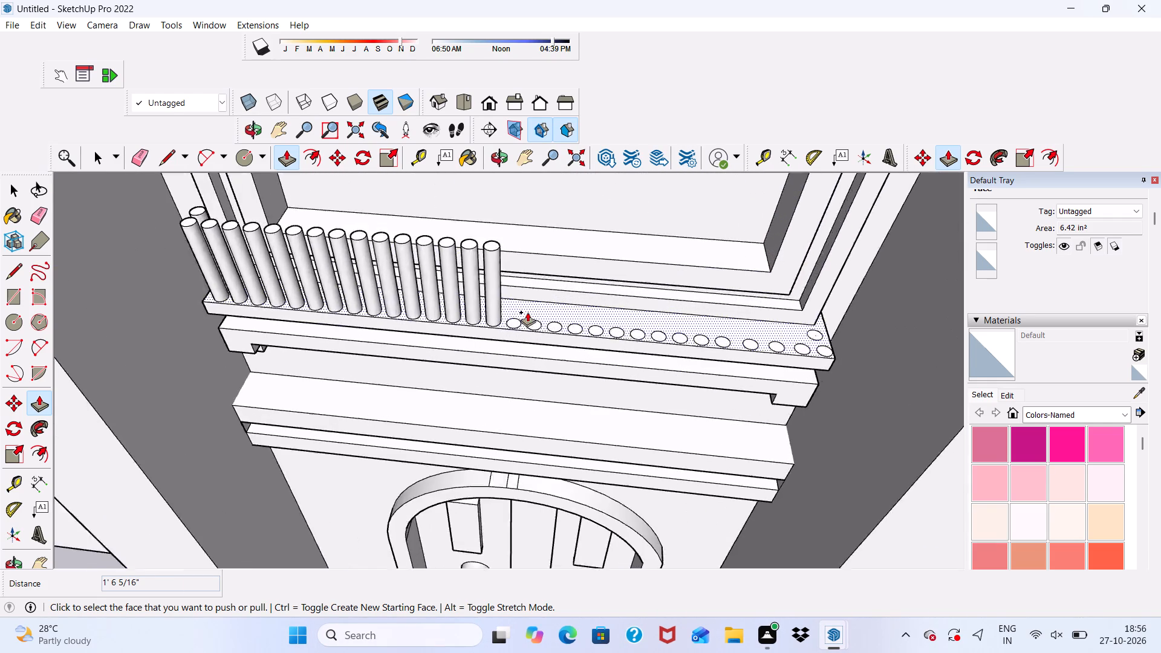
{"action": "scroll", "coordinate": [527, 312], "scroll_direction": "up", "scroll_amount": 8}
{"action": "left_click", "coordinate": [505, 334]}
{"action": "scroll", "coordinate": [513, 226], "scroll_direction": "down", "scroll_amount": 5}
{"action": "scroll", "coordinate": [545, 313], "scroll_direction": "down", "scroll_amount": 5}
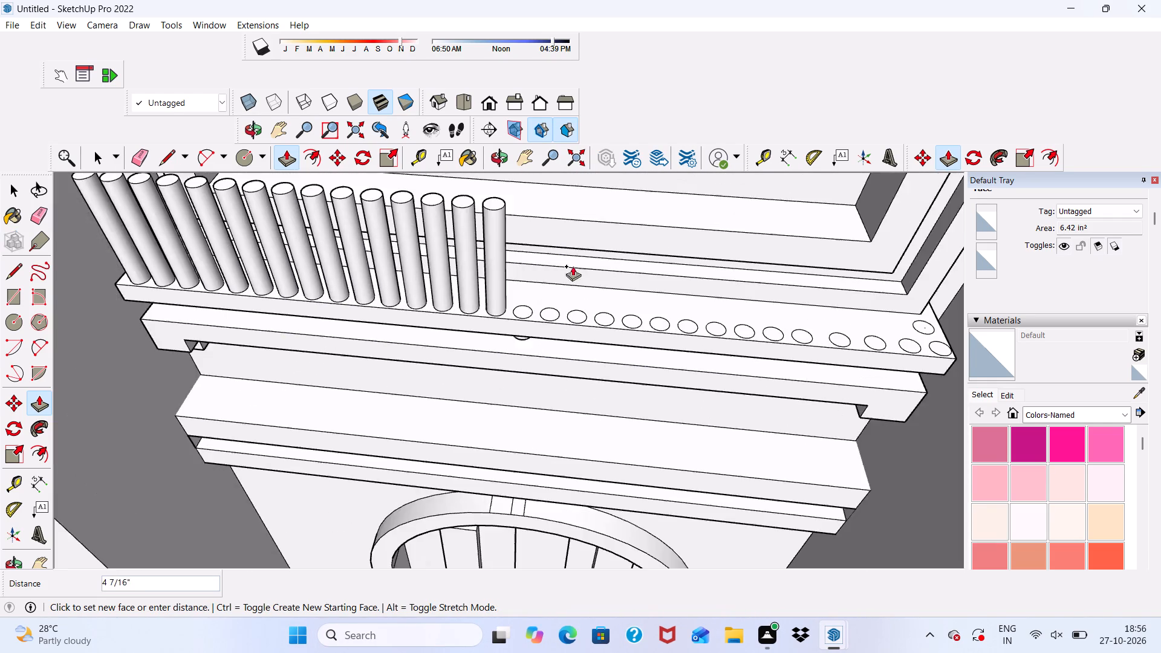
{"action": "scroll", "coordinate": [573, 266], "scroll_direction": "down", "scroll_amount": 6}
{"action": "scroll", "coordinate": [522, 214], "scroll_direction": "up", "scroll_amount": 6}
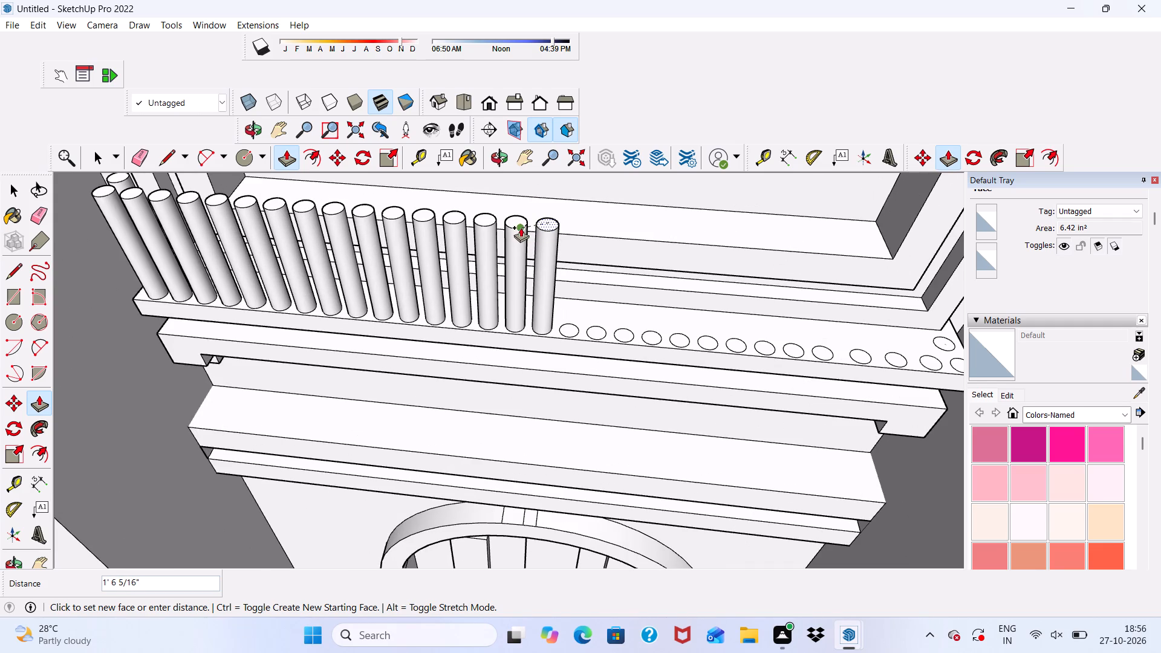
{"action": "left_click", "coordinate": [521, 227]}
Push/Pull the seventeenth front-row circle up 1' 6 5/16", aligned with the top of the sixteenth cylinder.
{"action": "scroll", "coordinate": [588, 315], "scroll_direction": "up", "scroll_amount": 10}
{"action": "left_click", "coordinate": [556, 334]}
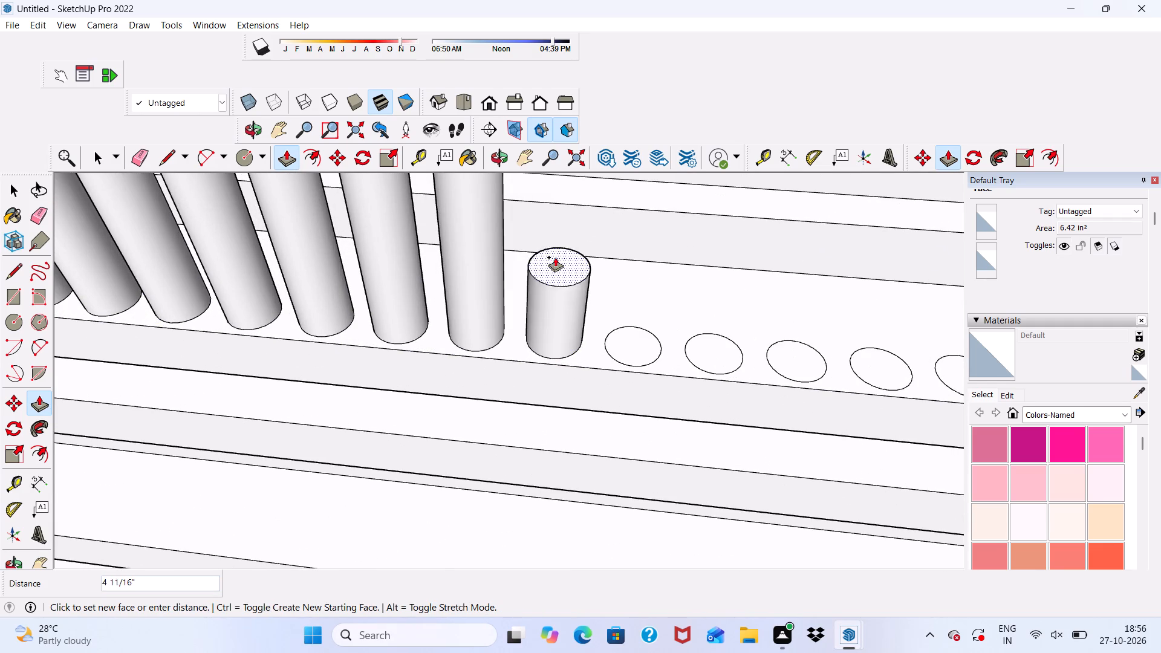
{"action": "scroll", "coordinate": [555, 257], "scroll_direction": "down", "scroll_amount": 4}
{"action": "scroll", "coordinate": [600, 242], "scroll_direction": "down", "scroll_amount": 19}
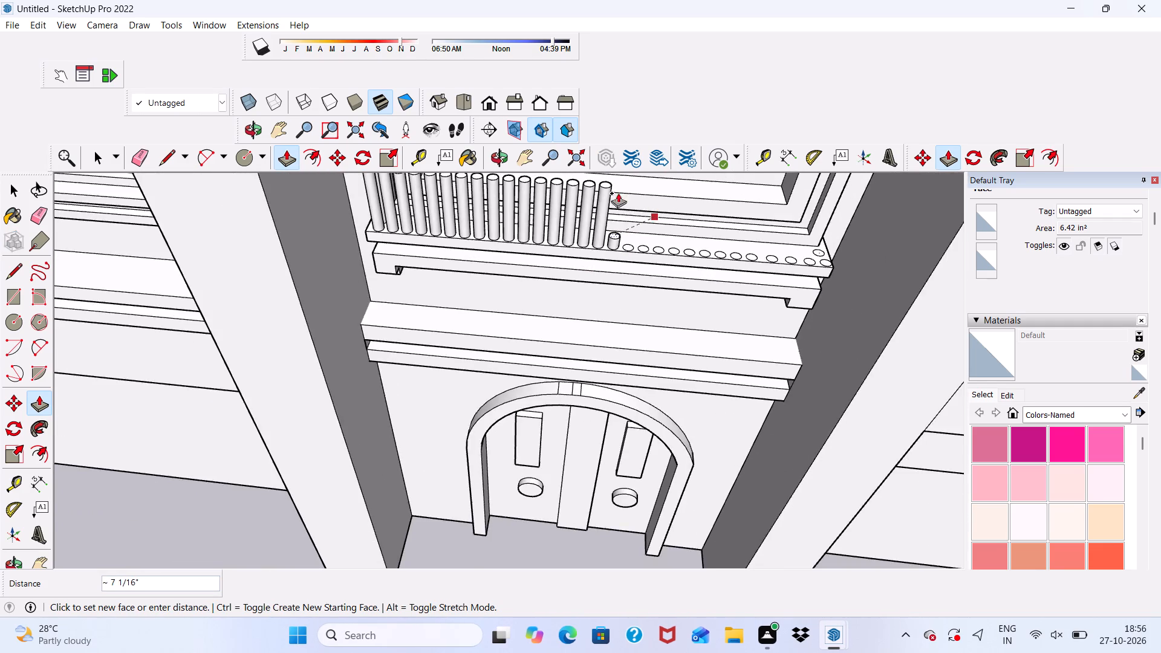
{"action": "scroll", "coordinate": [607, 190], "scroll_direction": "up", "scroll_amount": 7}
{"action": "left_click", "coordinate": [603, 183]}
{"action": "scroll", "coordinate": [640, 262], "scroll_direction": "up", "scroll_amount": 8}
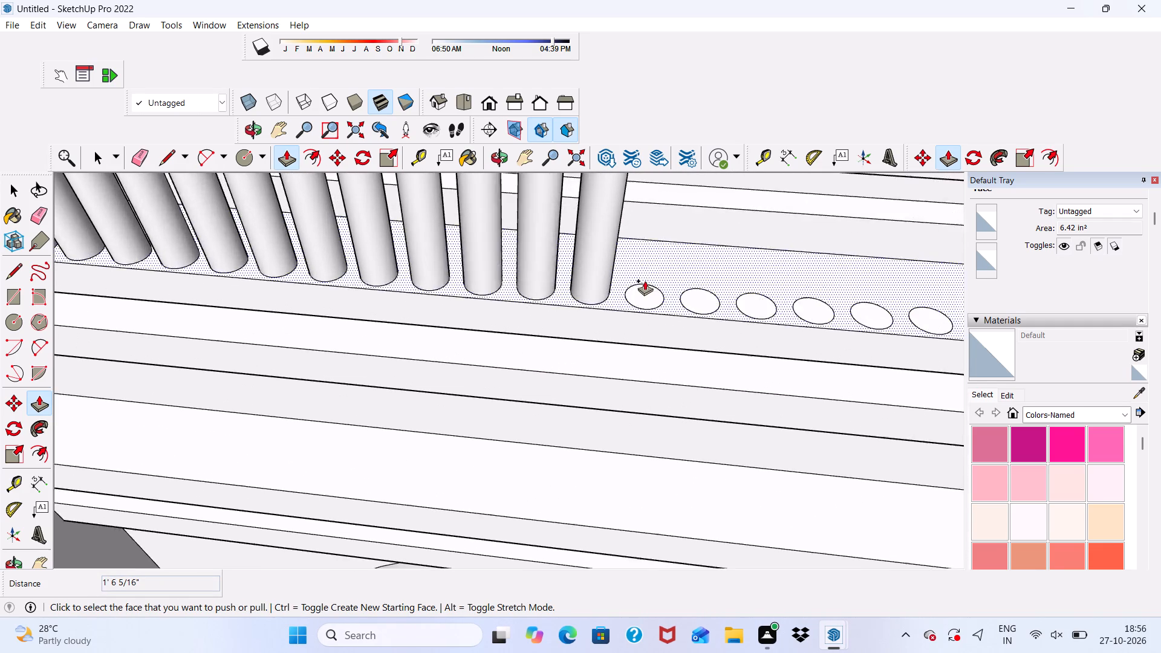
Push/Pull the eighteenth front-row circle up 1' 6 5/16", aligned with the top of the seventeenth cylinder.
{"action": "scroll", "coordinate": [645, 281], "scroll_direction": "up", "scroll_amount": 2}
{"action": "left_click", "coordinate": [643, 296]}
{"action": "scroll", "coordinate": [651, 230], "scroll_direction": "down", "scroll_amount": 5}
{"action": "scroll", "coordinate": [698, 216], "scroll_direction": "down", "scroll_amount": 14}
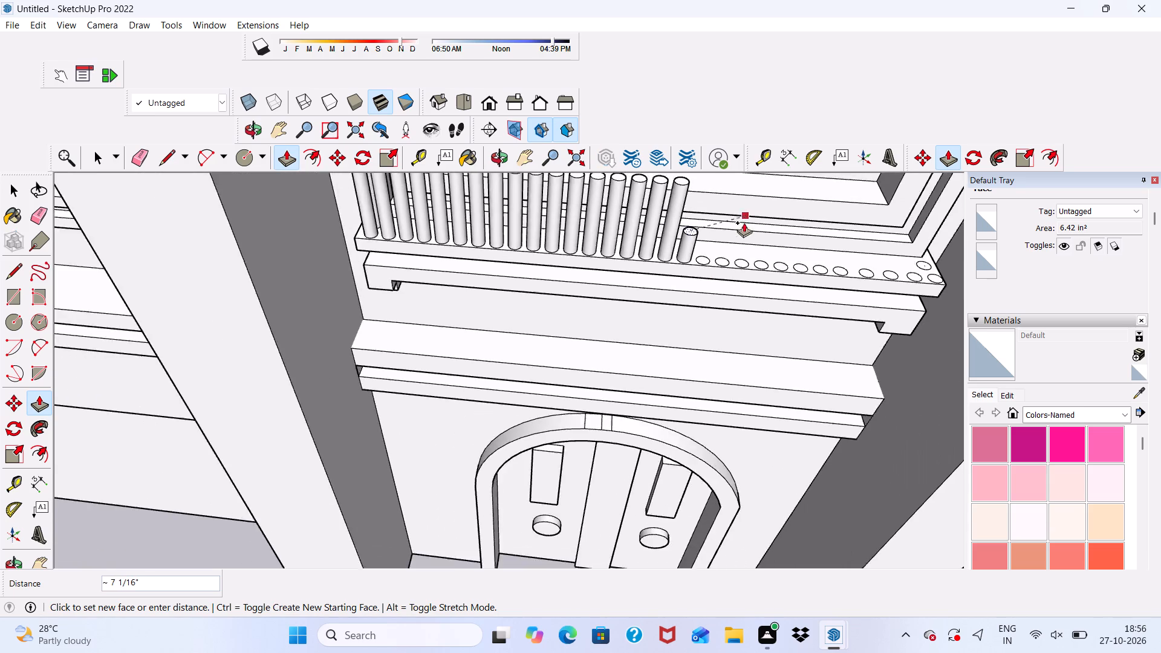
{"action": "scroll", "coordinate": [744, 223], "scroll_direction": "down", "scroll_amount": 1}
{"action": "scroll", "coordinate": [697, 192], "scroll_direction": "up", "scroll_amount": 4}
{"action": "left_click", "coordinate": [699, 192]}
Push/Pull the nineteenth front-row circle up 1' 6 5/16", aligned with the top of the eighteenth cylinder.
{"action": "scroll", "coordinate": [733, 256], "scroll_direction": "up", "scroll_amount": 5}
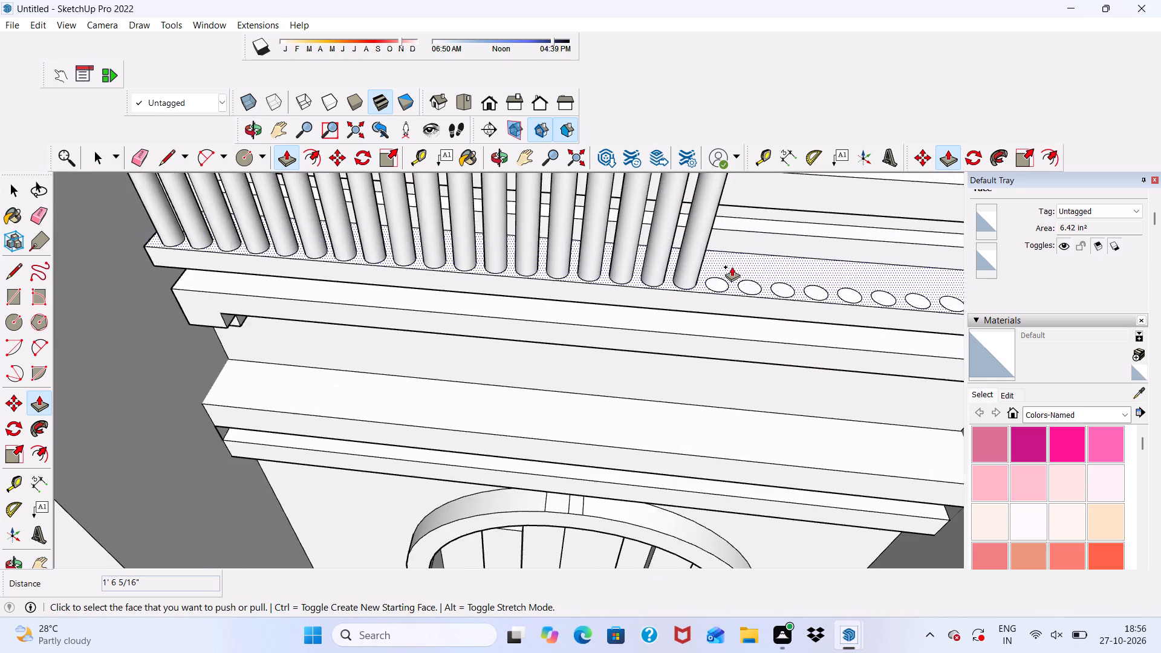
{"action": "scroll", "coordinate": [732, 267], "scroll_direction": "up", "scroll_amount": 8}
{"action": "left_click", "coordinate": [706, 290]}
{"action": "scroll", "coordinate": [719, 226], "scroll_direction": "down", "scroll_amount": 18}
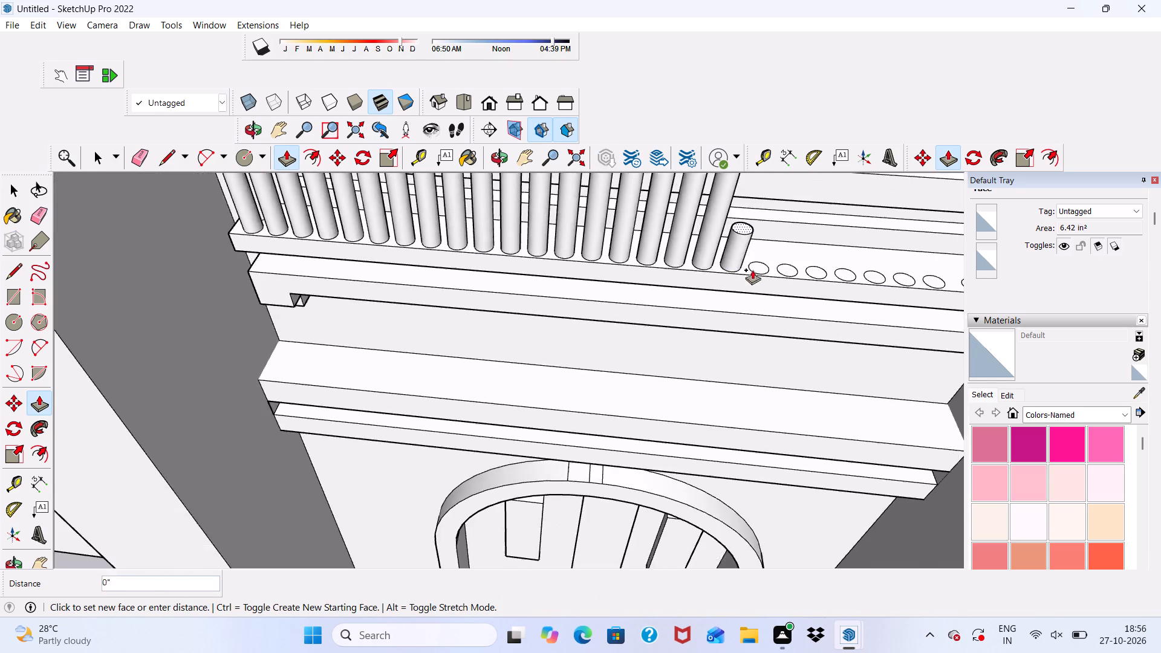
{"action": "scroll", "coordinate": [741, 154], "scroll_direction": "up", "scroll_amount": 8}
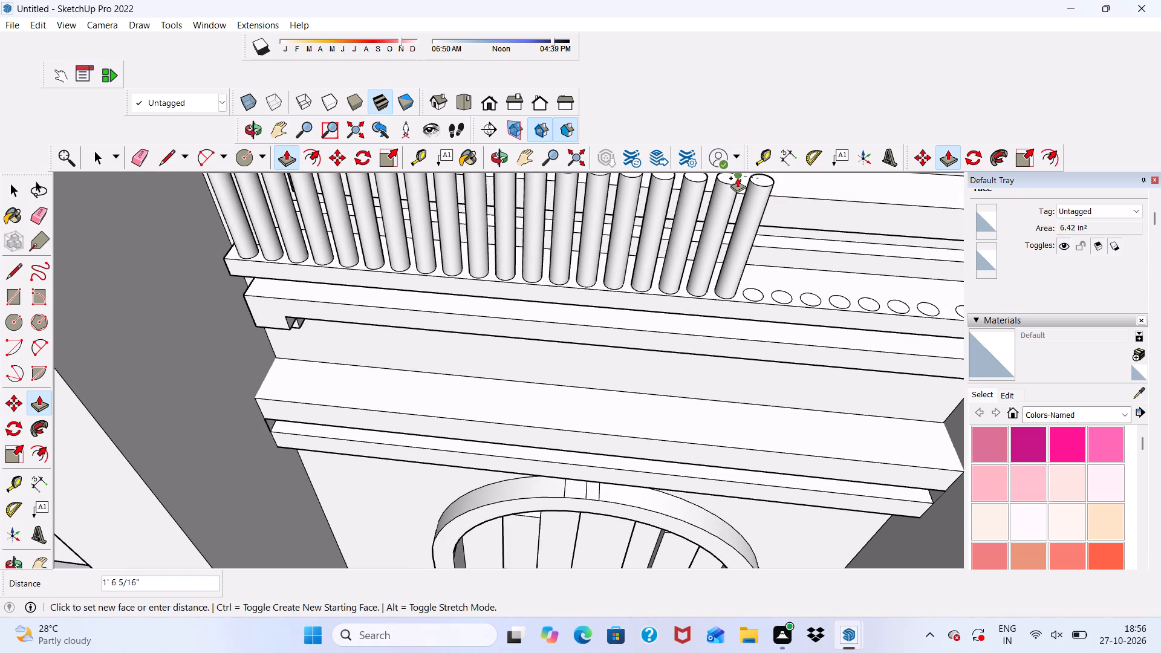
{"action": "left_click", "coordinate": [737, 178]}
Push/Pull the twentieth front-row circle up 1' 6 5/16", aligned with the top of the nineteenth cylinder.
{"action": "scroll", "coordinate": [744, 223], "scroll_direction": "down", "scroll_amount": 3}
{"action": "scroll", "coordinate": [903, 196], "scroll_direction": "up", "scroll_amount": 3}
{"action": "scroll", "coordinate": [788, 218], "scroll_direction": "down", "scroll_amount": 9}
{"action": "scroll", "coordinate": [714, 323], "scroll_direction": "up", "scroll_amount": 7}
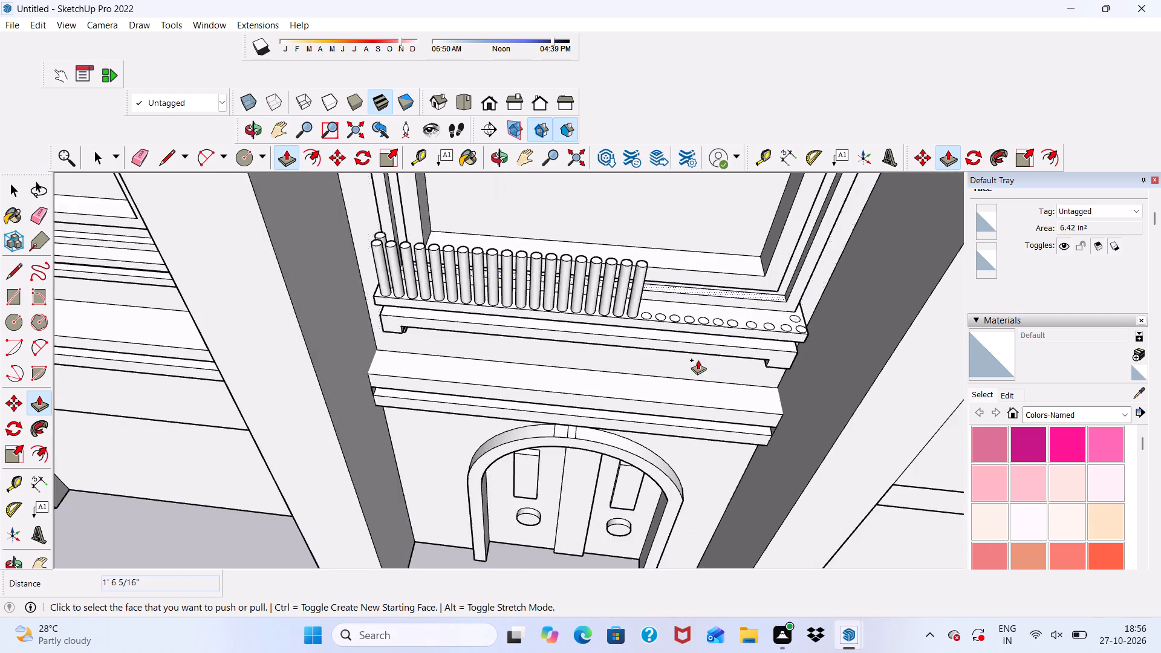
{"action": "scroll", "coordinate": [698, 360], "scroll_direction": "up", "scroll_amount": 12}
{"action": "left_click", "coordinate": [621, 299]}
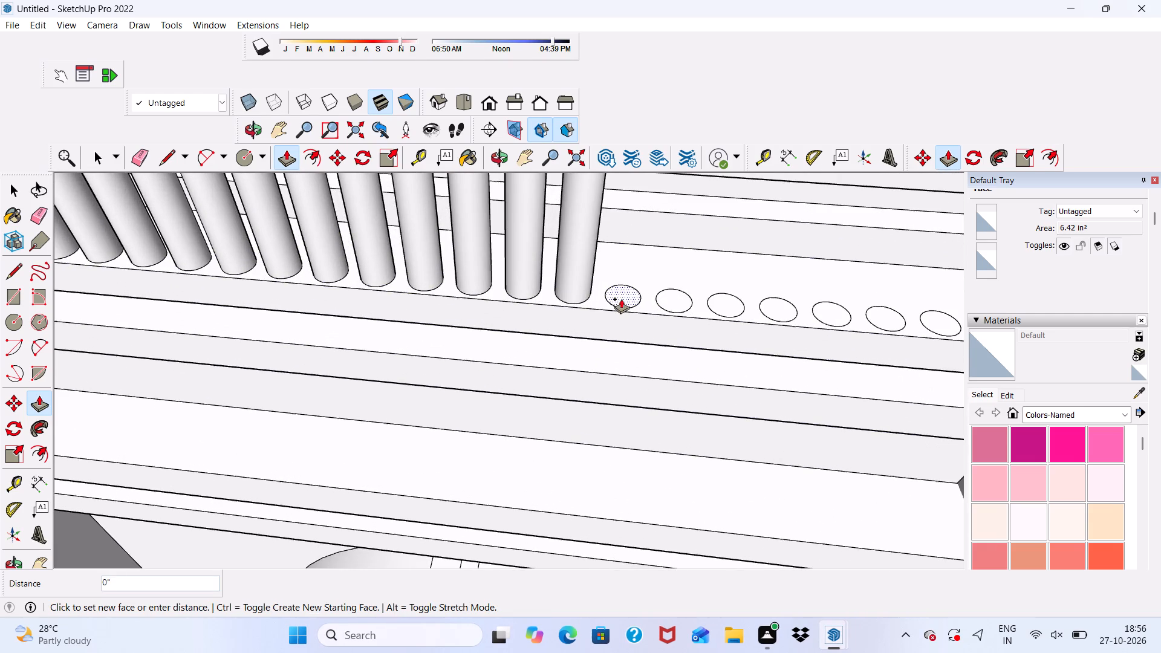
{"action": "scroll", "coordinate": [640, 265], "scroll_direction": "down", "scroll_amount": 10}
{"action": "scroll", "coordinate": [659, 294], "scroll_direction": "up", "scroll_amount": 1}
{"action": "scroll", "coordinate": [654, 247], "scroll_direction": "down", "scroll_amount": 6}
{"action": "scroll", "coordinate": [663, 242], "scroll_direction": "up", "scroll_amount": 6}
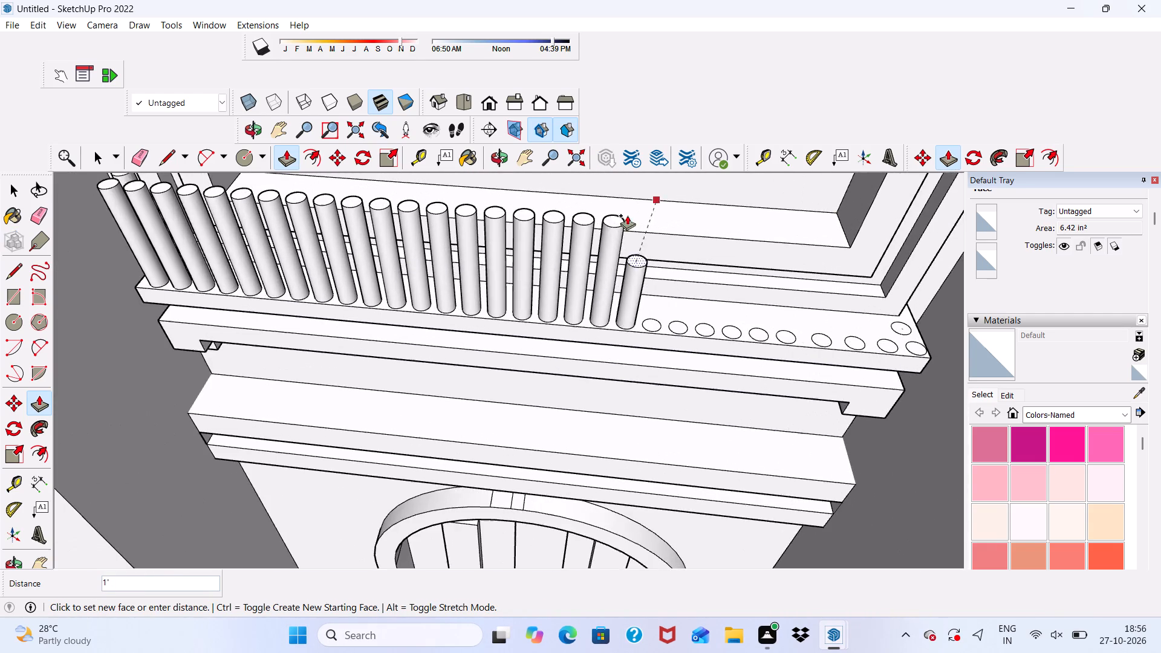
{"action": "scroll", "coordinate": [617, 220], "scroll_direction": "up", "scroll_amount": 2}
{"action": "left_click", "coordinate": [617, 220]}
Push/Pull the twenty-first front-row circle up 1' 6 5/16", aligned with the top of the twentieth cylinder.
{"action": "scroll", "coordinate": [662, 277], "scroll_direction": "up", "scroll_amount": 8}
{"action": "scroll", "coordinate": [657, 386], "scroll_direction": "up", "scroll_amount": 2}
{"action": "left_click", "coordinate": [654, 381]}
{"action": "scroll", "coordinate": [654, 214], "scroll_direction": "down", "scroll_amount": 5}
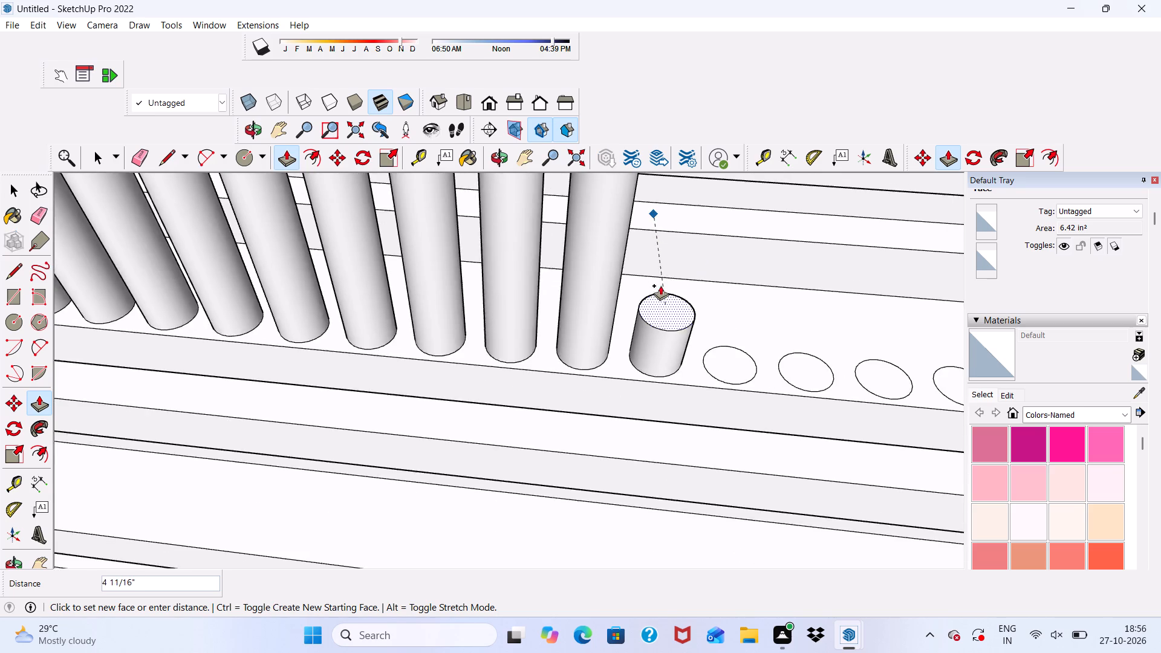
{"action": "scroll", "coordinate": [659, 273], "scroll_direction": "down", "scroll_amount": 5}
{"action": "scroll", "coordinate": [637, 221], "scroll_direction": "down", "scroll_amount": 9}
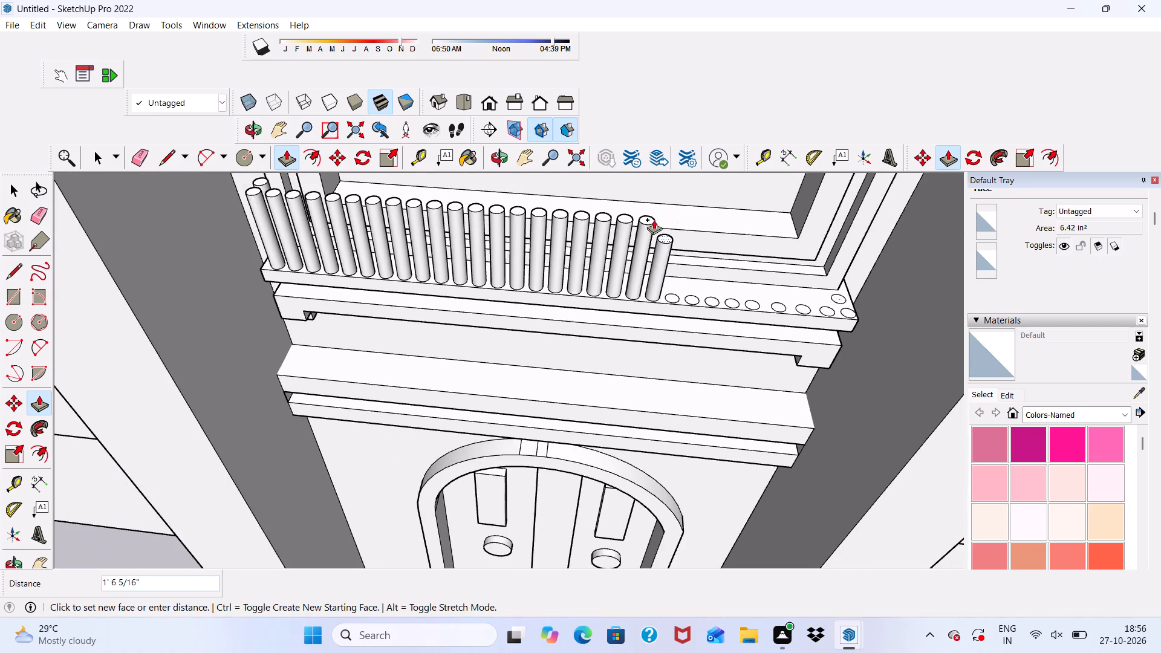
{"action": "scroll", "coordinate": [654, 219], "scroll_direction": "up", "scroll_amount": 3}
{"action": "left_click", "coordinate": [653, 219]}
Push/Pull the twenty-second front-row circle up 1' 6 5/16", aligned with the top of the twenty-first cylinder.
{"action": "scroll", "coordinate": [645, 350], "scroll_direction": "up", "scroll_amount": 11}
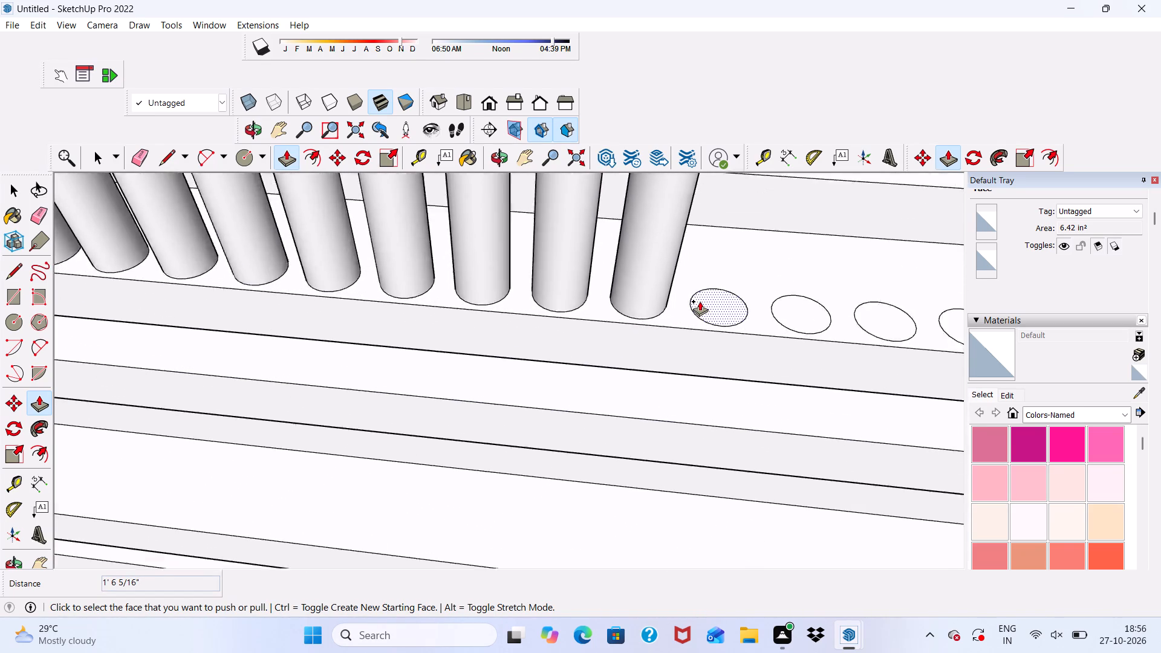
{"action": "scroll", "coordinate": [700, 301], "scroll_direction": "up", "scroll_amount": 2}
{"action": "left_click", "coordinate": [703, 301]}
{"action": "scroll", "coordinate": [729, 264], "scroll_direction": "down", "scroll_amount": 4}
{"action": "scroll", "coordinate": [785, 291], "scroll_direction": "down", "scroll_amount": 3}
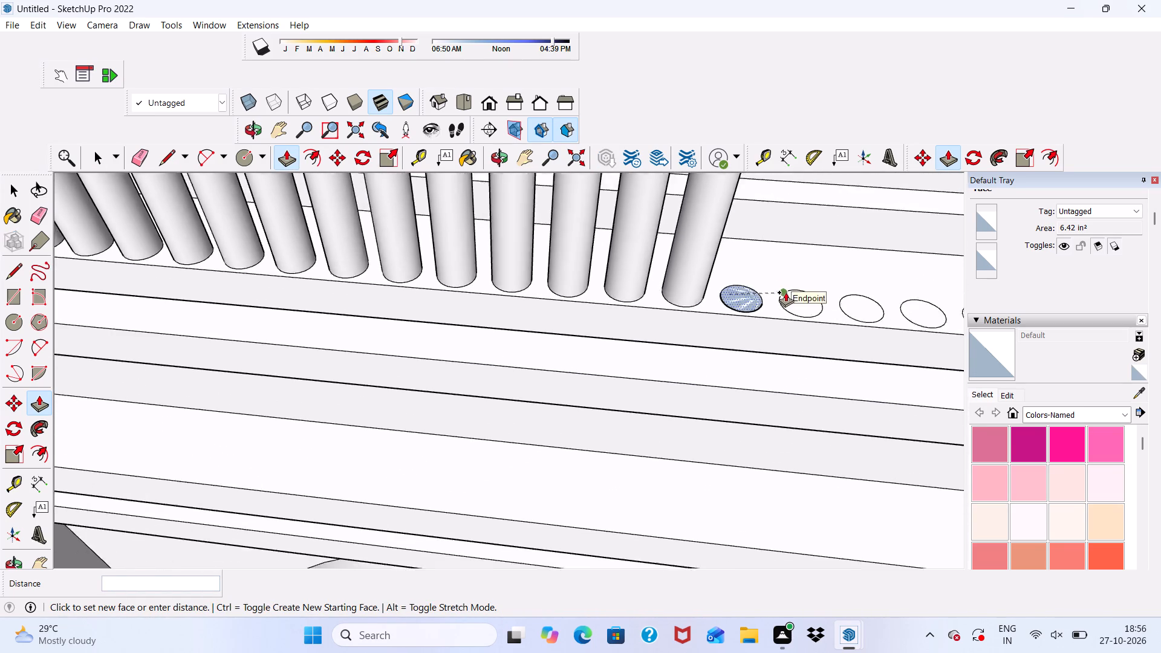
{"action": "scroll", "coordinate": [785, 292], "scroll_direction": "down", "scroll_amount": 11}
{"action": "scroll", "coordinate": [779, 204], "scroll_direction": "up", "scroll_amount": 2}
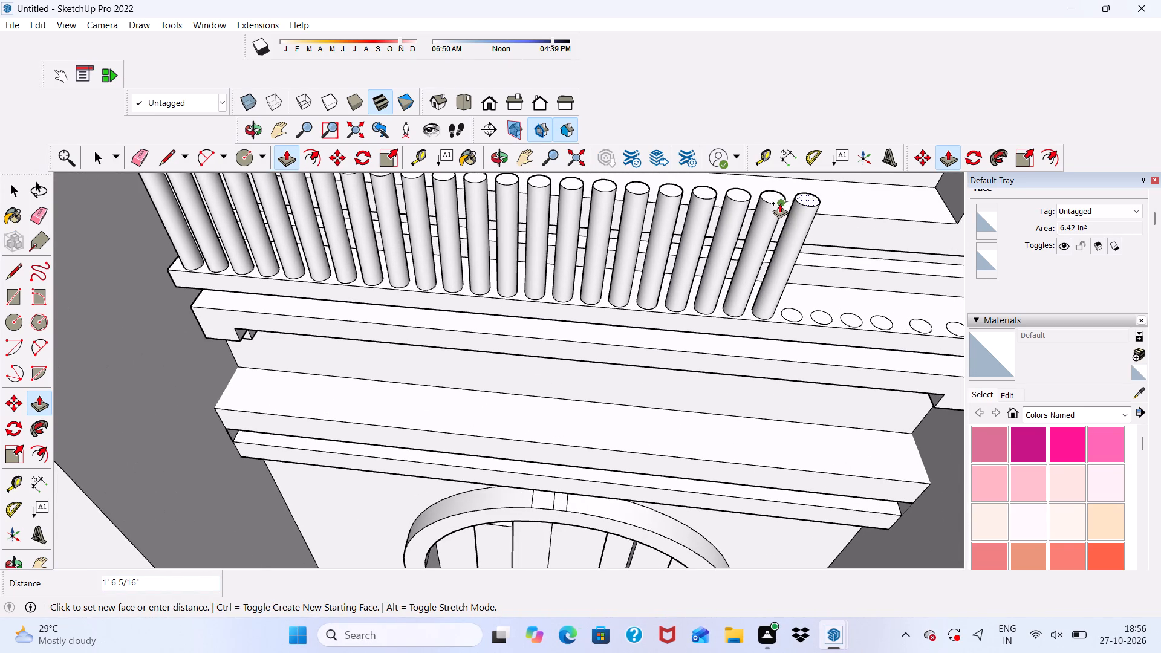
{"action": "left_click", "coordinate": [773, 204]}
Push/Pull the twenty-third front-row circle up 1' 6 5/16", aligned with the top of the twenty-second cylinder.
{"action": "scroll", "coordinate": [728, 264], "scroll_direction": "down", "scroll_amount": 5}
{"action": "scroll", "coordinate": [626, 322], "scroll_direction": "down", "scroll_amount": 5}
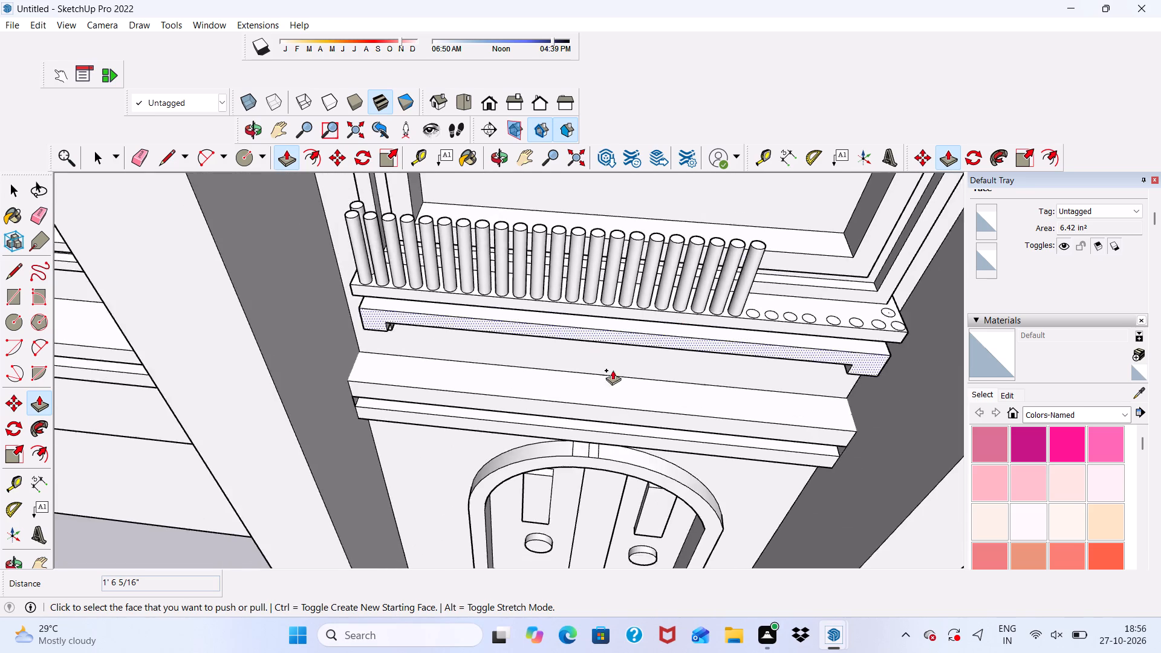
{"action": "scroll", "coordinate": [803, 273], "scroll_direction": "up", "scroll_amount": 13}
{"action": "scroll", "coordinate": [642, 333], "scroll_direction": "up", "scroll_amount": 3}
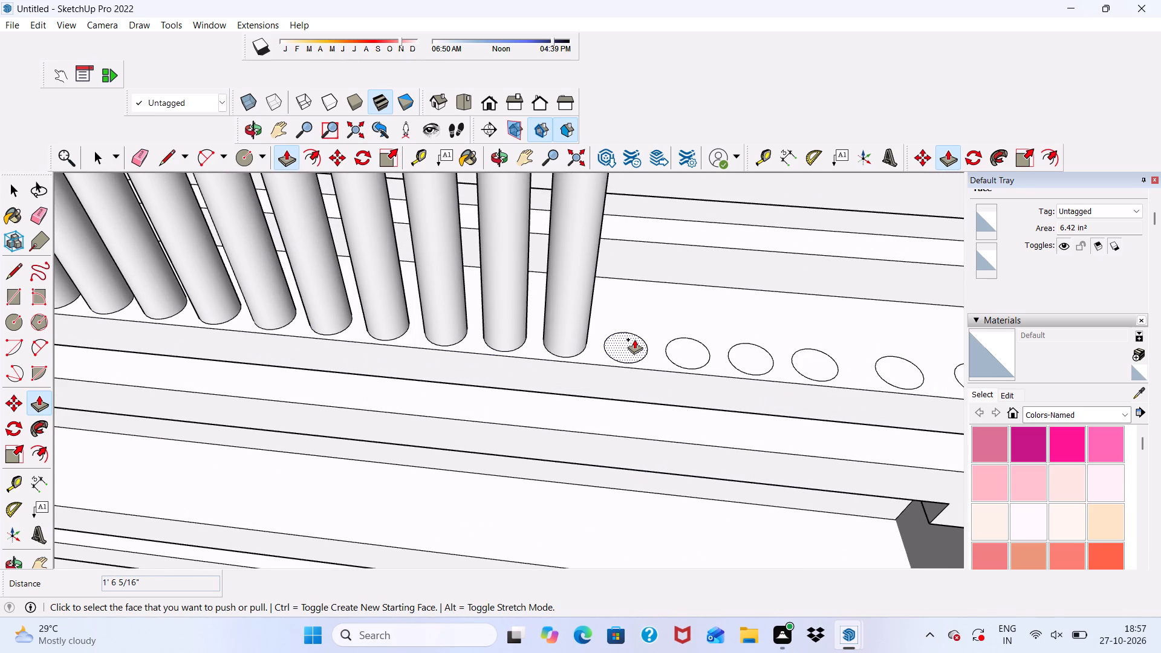
{"action": "scroll", "coordinate": [635, 365], "scroll_direction": "up", "scroll_amount": 3}
{"action": "left_click", "coordinate": [628, 342]}
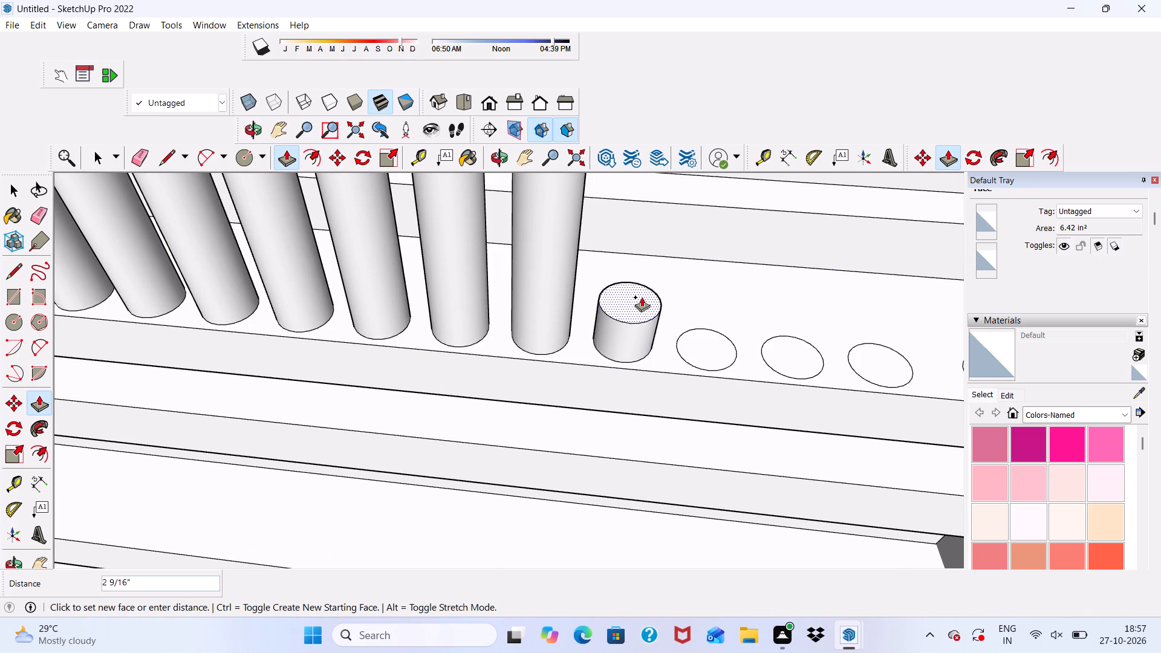
{"action": "scroll", "coordinate": [642, 297], "scroll_direction": "down", "scroll_amount": 8}
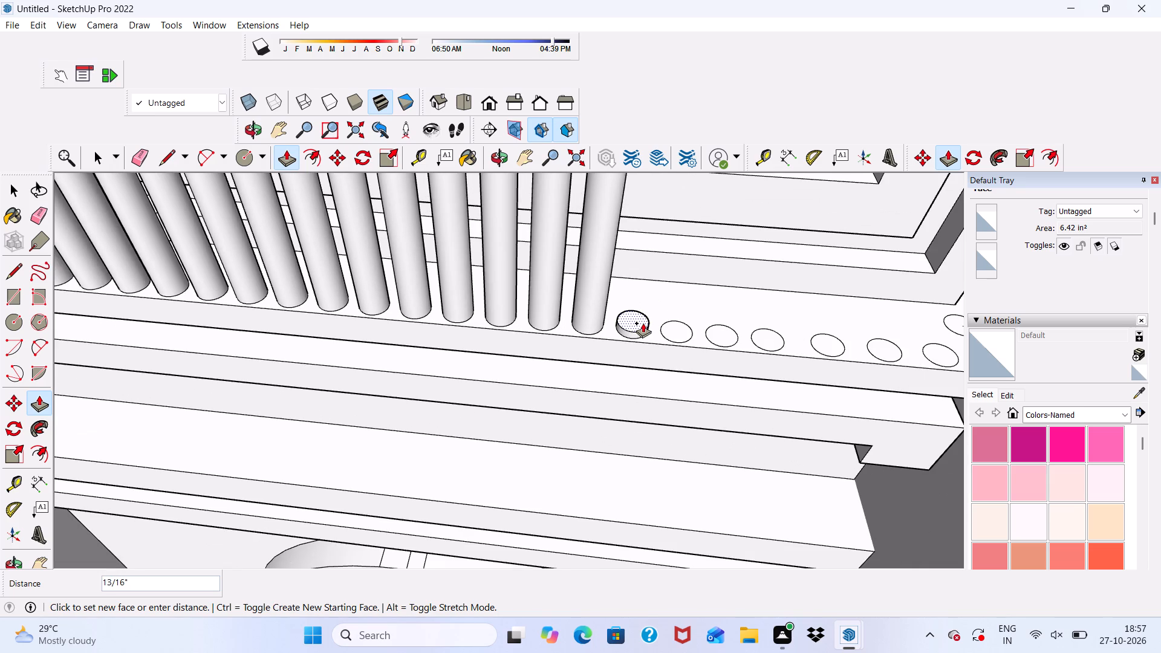
{"action": "scroll", "coordinate": [643, 323], "scroll_direction": "down", "scroll_amount": 4}
{"action": "scroll", "coordinate": [643, 362], "scroll_direction": "up", "scroll_amount": 1}
{"action": "scroll", "coordinate": [634, 335], "scroll_direction": "down", "scroll_amount": 5}
{"action": "scroll", "coordinate": [631, 239], "scroll_direction": "up", "scroll_amount": 6}
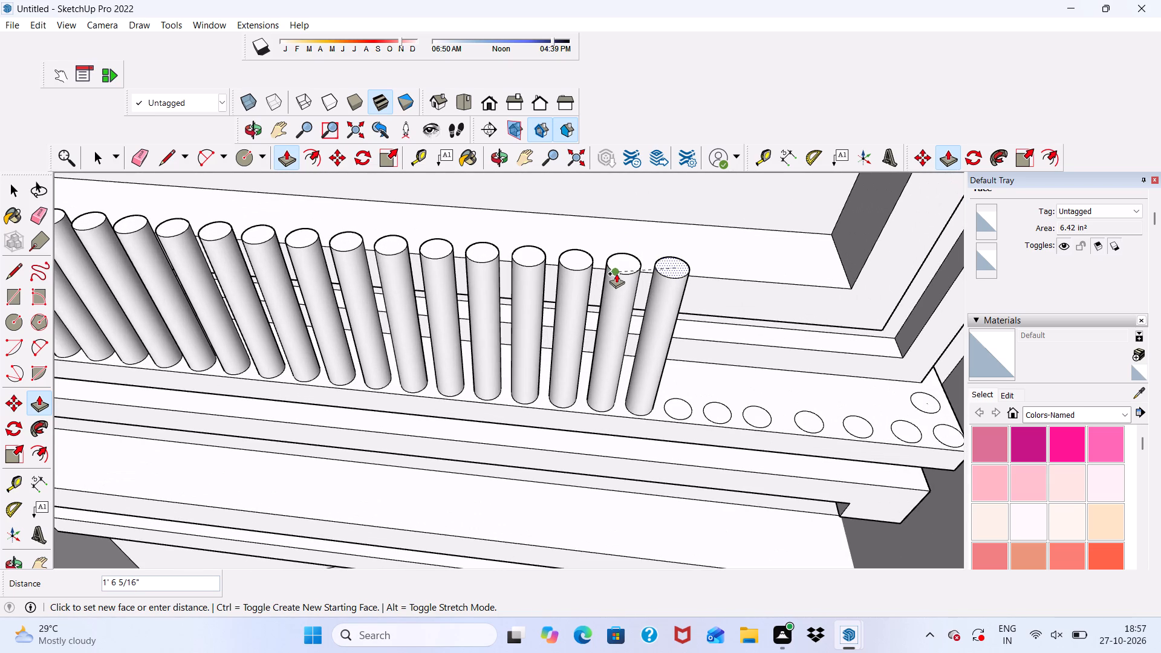
{"action": "left_click", "coordinate": [616, 273]}
Push/Pull the twenty-fourth front-row circle up 1' 5 3/8", beside the twenty-third cylinder.
{"action": "scroll", "coordinate": [719, 343], "scroll_direction": "up", "scroll_amount": 4}
{"action": "scroll", "coordinate": [671, 457], "scroll_direction": "up", "scroll_amount": 3}
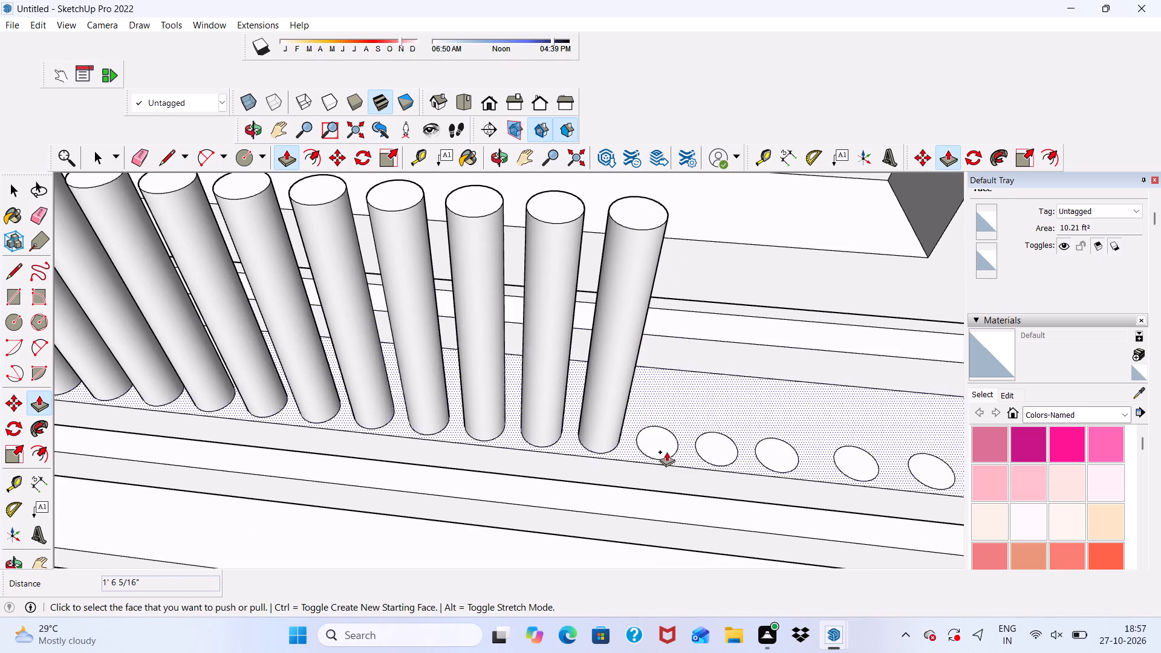
{"action": "scroll", "coordinate": [666, 452], "scroll_direction": "up", "scroll_amount": 1}
{"action": "left_click", "coordinate": [660, 444]}
{"action": "scroll", "coordinate": [665, 329], "scroll_direction": "down", "scroll_amount": 5}
{"action": "scroll", "coordinate": [678, 411], "scroll_direction": "down", "scroll_amount": 5}
{"action": "scroll", "coordinate": [668, 244], "scroll_direction": "up", "scroll_amount": 3}
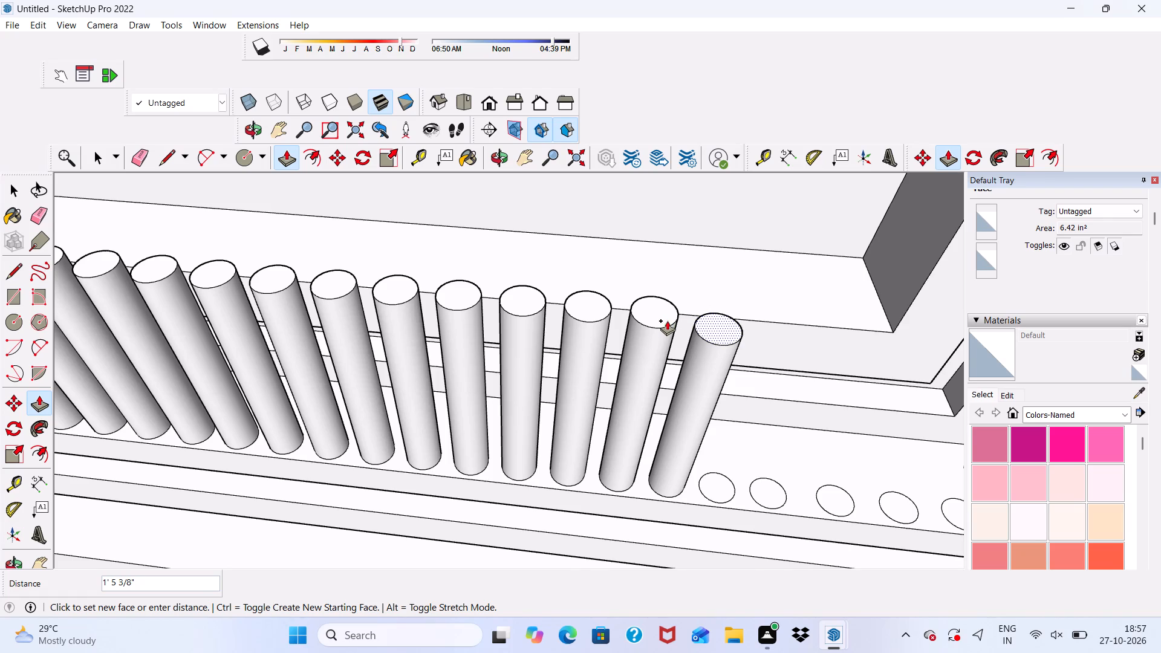
{"action": "left_click", "coordinate": [667, 320]}
Push/Pull the twenty-fifth front-row circle up 1' 5 3/8", aligned with the top of the twenty-fourth cylinder.
{"action": "scroll", "coordinate": [664, 333], "scroll_direction": "down", "scroll_amount": 4}
{"action": "scroll", "coordinate": [744, 472], "scroll_direction": "up", "scroll_amount": 7}
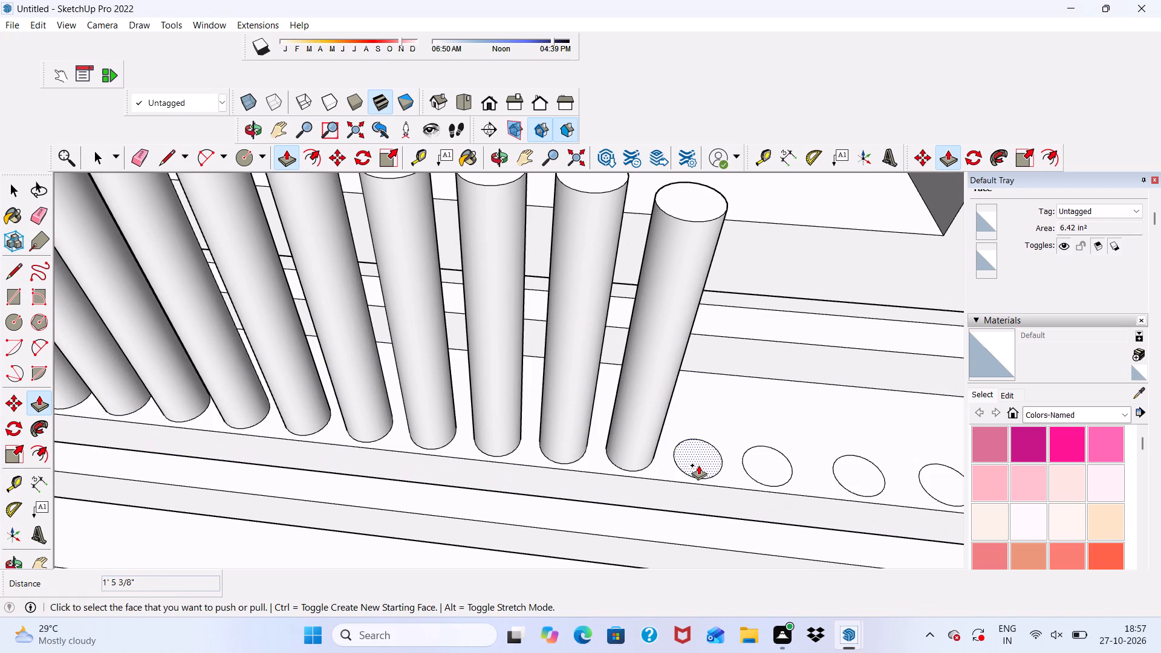
{"action": "left_click", "coordinate": [698, 465]}
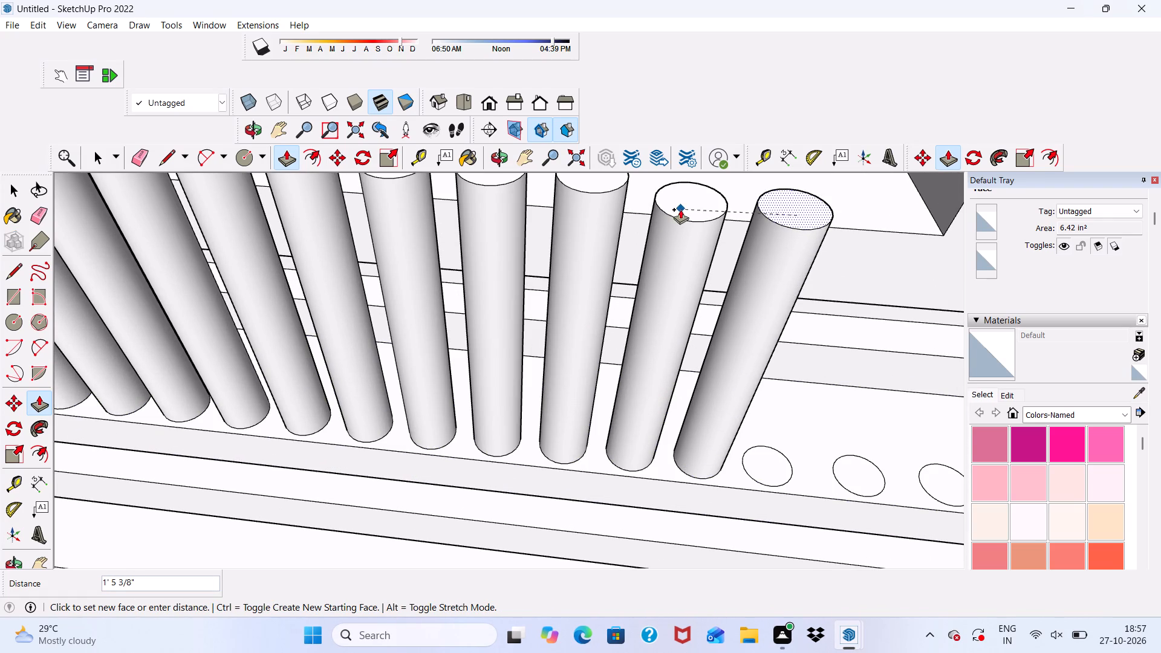
{"action": "left_click", "coordinate": [683, 209]}
Push/Pull the twenty-sixth front-row circle up 1' 5 3/8", aligned with the top of the twenty-fifth cylinder.
{"action": "scroll", "coordinate": [566, 302], "scroll_direction": "down", "scroll_amount": 10}
{"action": "middle_click_drag", "start_coordinate": [675, 363], "coordinate": [680, 209]}
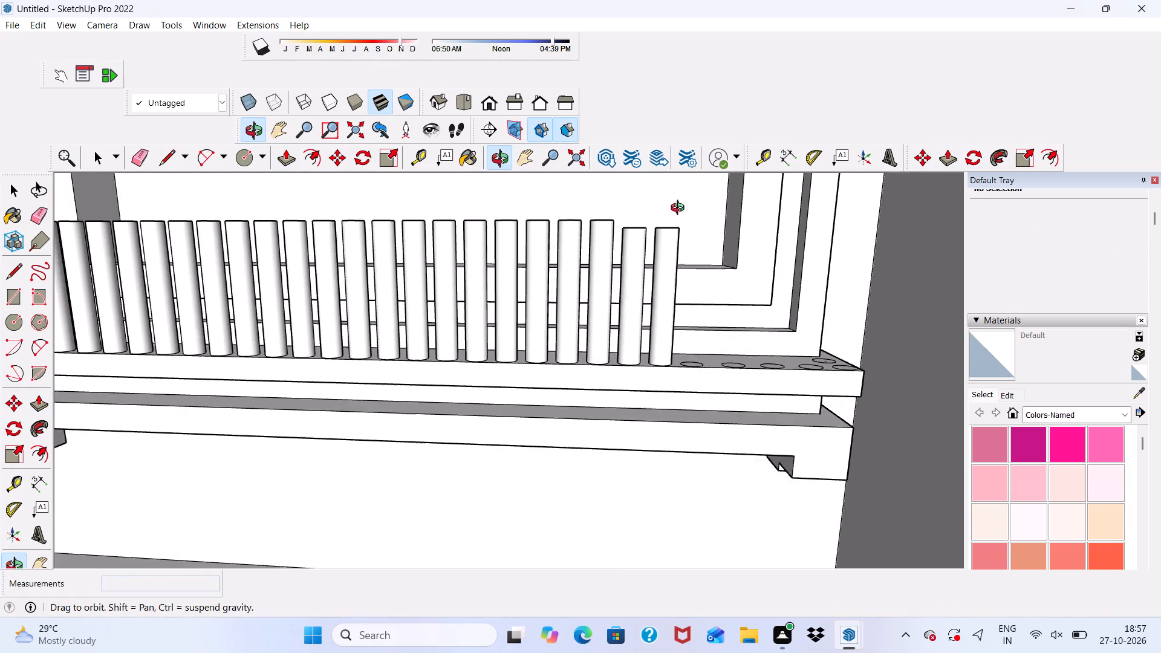
{"action": "middle_click_drag", "start_coordinate": [680, 209], "coordinate": [487, 291]}
{"action": "scroll", "coordinate": [629, 448], "scroll_direction": "up", "scroll_amount": 8}
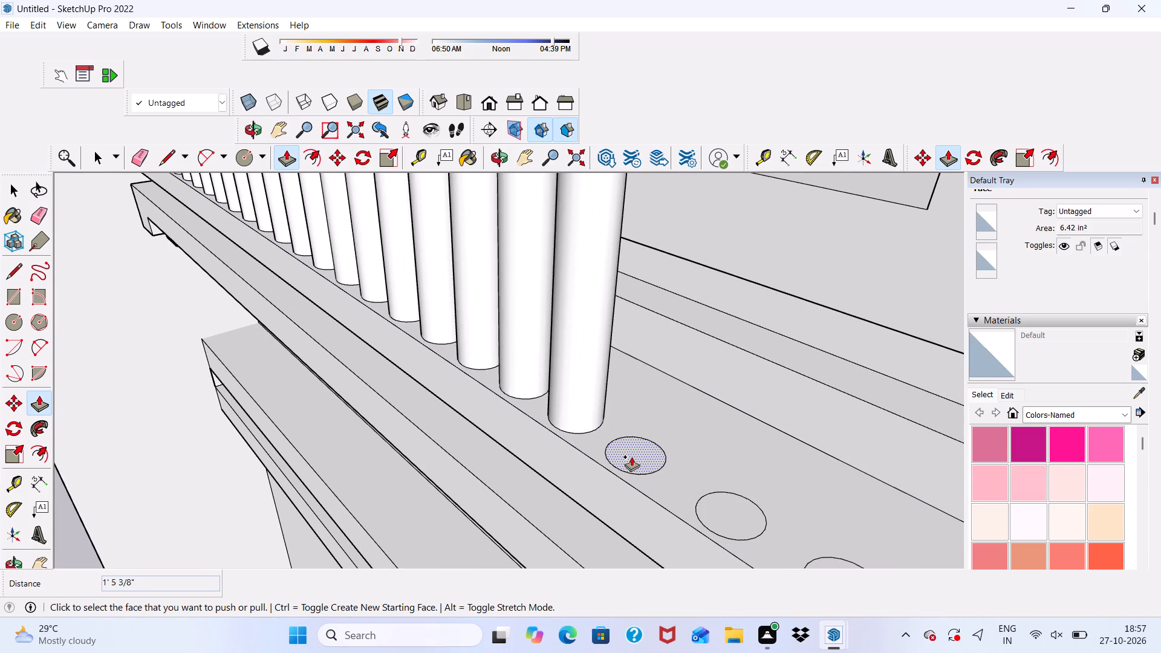
{"action": "left_click", "coordinate": [631, 456]}
{"action": "scroll", "coordinate": [632, 395], "scroll_direction": "down", "scroll_amount": 5}
{"action": "scroll", "coordinate": [677, 371], "scroll_direction": "down", "scroll_amount": 5}
{"action": "scroll", "coordinate": [668, 275], "scroll_direction": "up", "scroll_amount": 2}
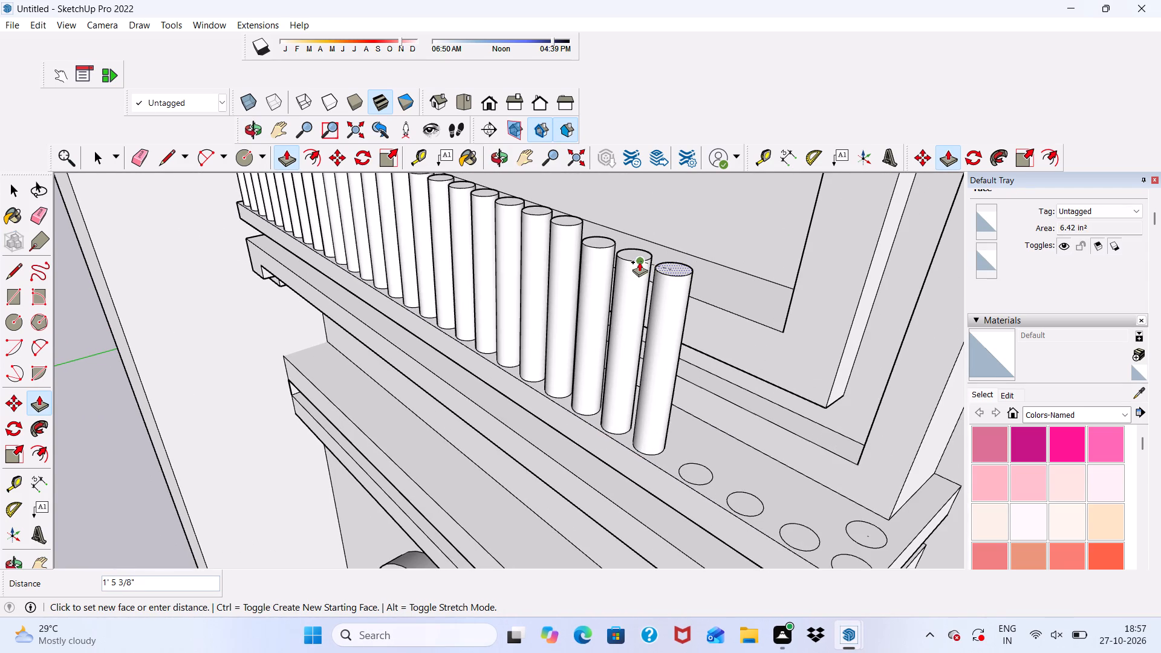
{"action": "left_click", "coordinate": [639, 258]}
Push/Pull the twenty-seventh front-row circle up 1' 5 3/8", aligned with the top of the twenty-sixth cylinder.
{"action": "scroll", "coordinate": [707, 489], "scroll_direction": "up", "scroll_amount": 7}
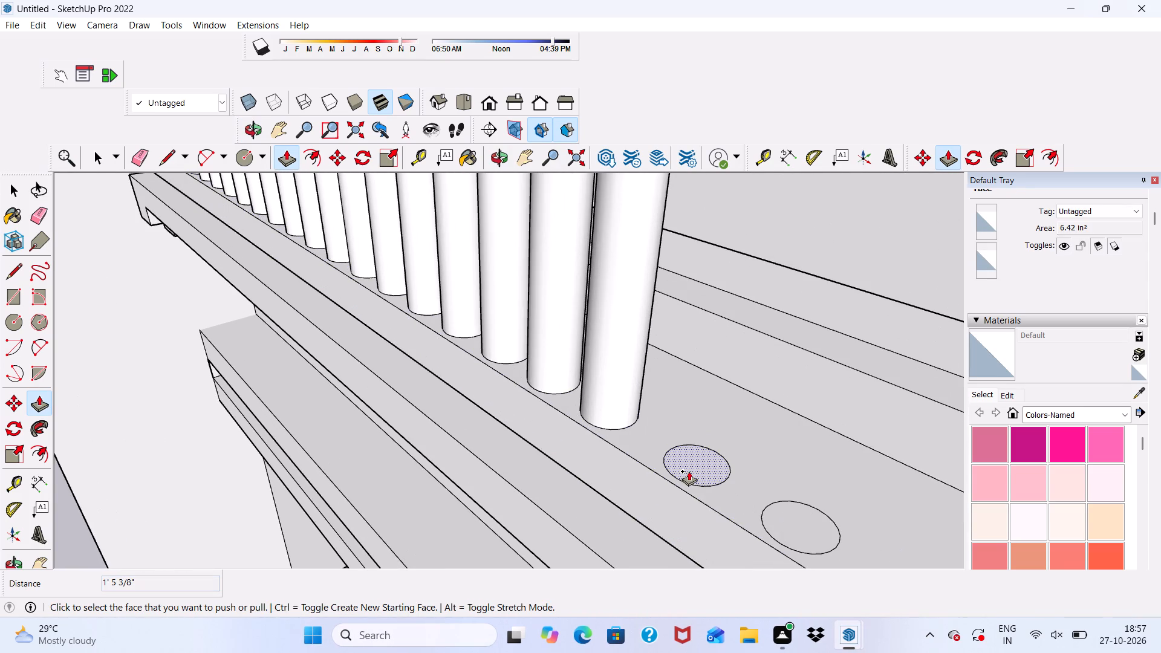
{"action": "left_click", "coordinate": [689, 471]}
{"action": "scroll", "coordinate": [686, 414], "scroll_direction": "down", "scroll_amount": 5}
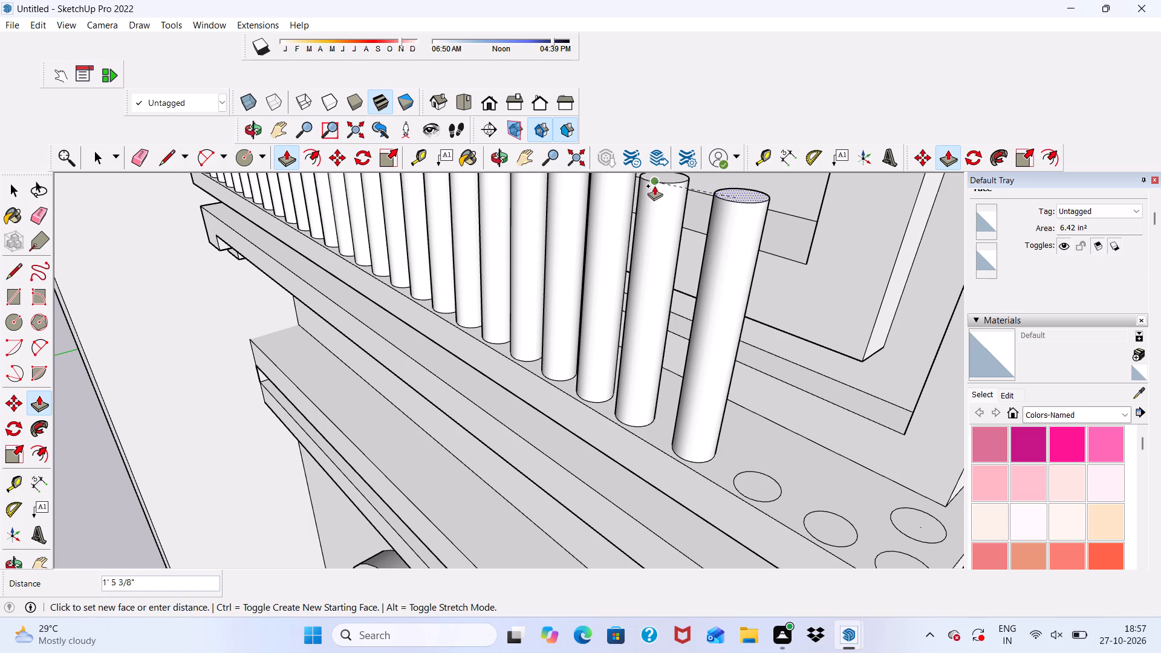
{"action": "left_click", "coordinate": [659, 180]}
Push/Pull the side circle behind the sill's unfinished corner up 1' 5 3/8", aligned with the top of the twenty-seventh front cylinder.
{"action": "scroll", "coordinate": [649, 248], "scroll_direction": "down", "scroll_amount": 9}
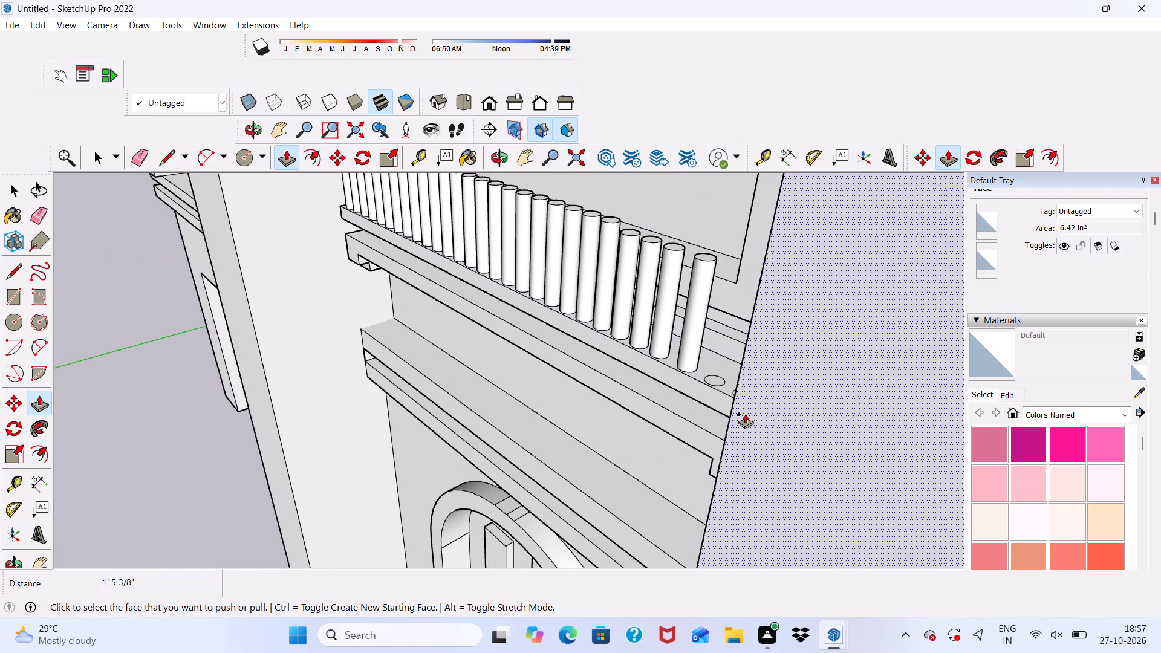
{"action": "middle_click_drag", "start_coordinate": [745, 414], "coordinate": [723, 470]}
{"action": "scroll", "coordinate": [694, 384], "scroll_direction": "up", "scroll_amount": 2}
{"action": "scroll", "coordinate": [678, 347], "scroll_direction": "down", "scroll_amount": 6}
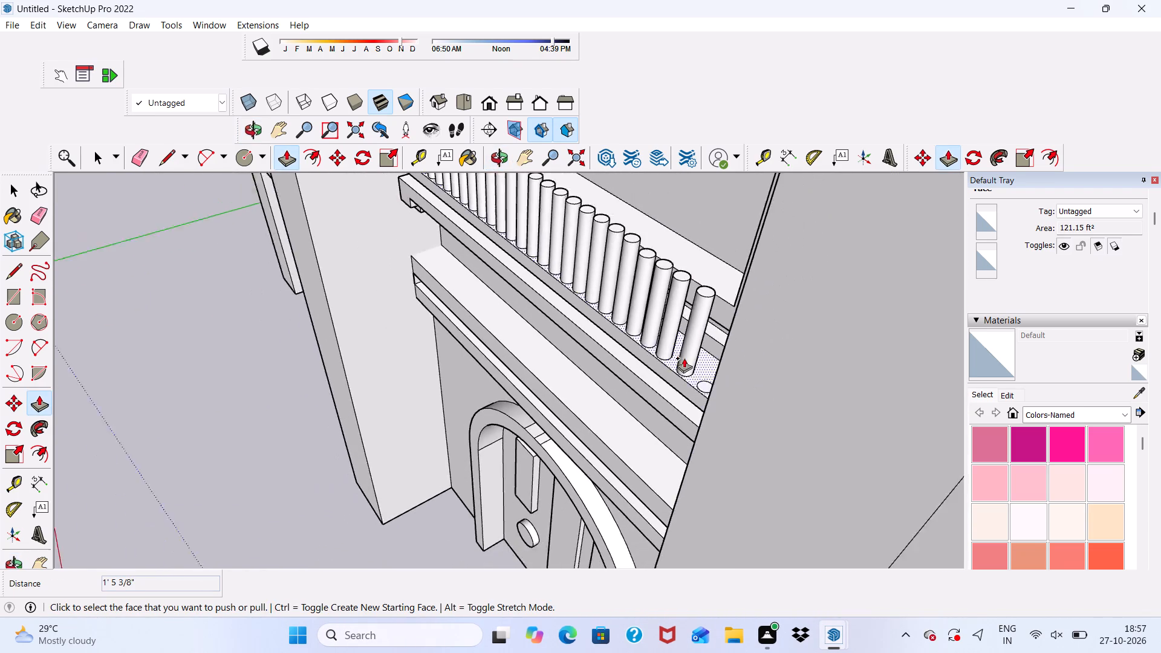
{"action": "scroll", "coordinate": [685, 360], "scroll_direction": "up", "scroll_amount": 1}
{"action": "middle_click_drag", "start_coordinate": [685, 360], "coordinate": [793, 415]}
{"action": "scroll", "coordinate": [766, 340], "scroll_direction": "up", "scroll_amount": 7}
{"action": "scroll", "coordinate": [766, 352], "scroll_direction": "down", "scroll_amount": 1}
{"action": "scroll", "coordinate": [769, 369], "scroll_direction": "up", "scroll_amount": 2}
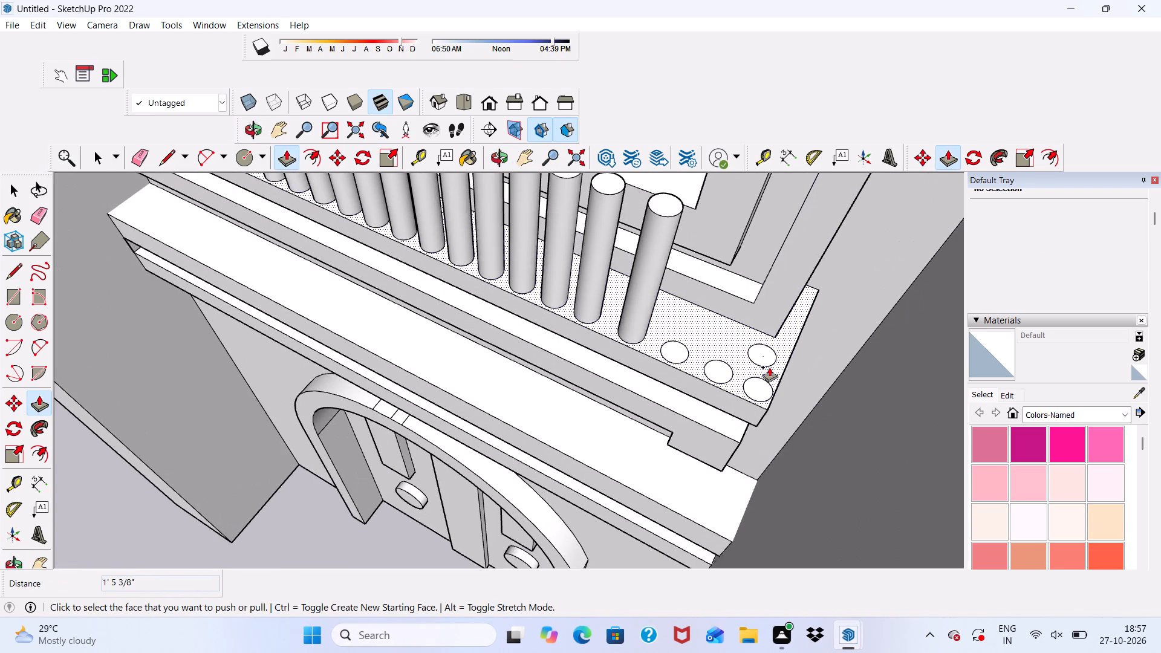
{"action": "left_click", "coordinate": [763, 352]}
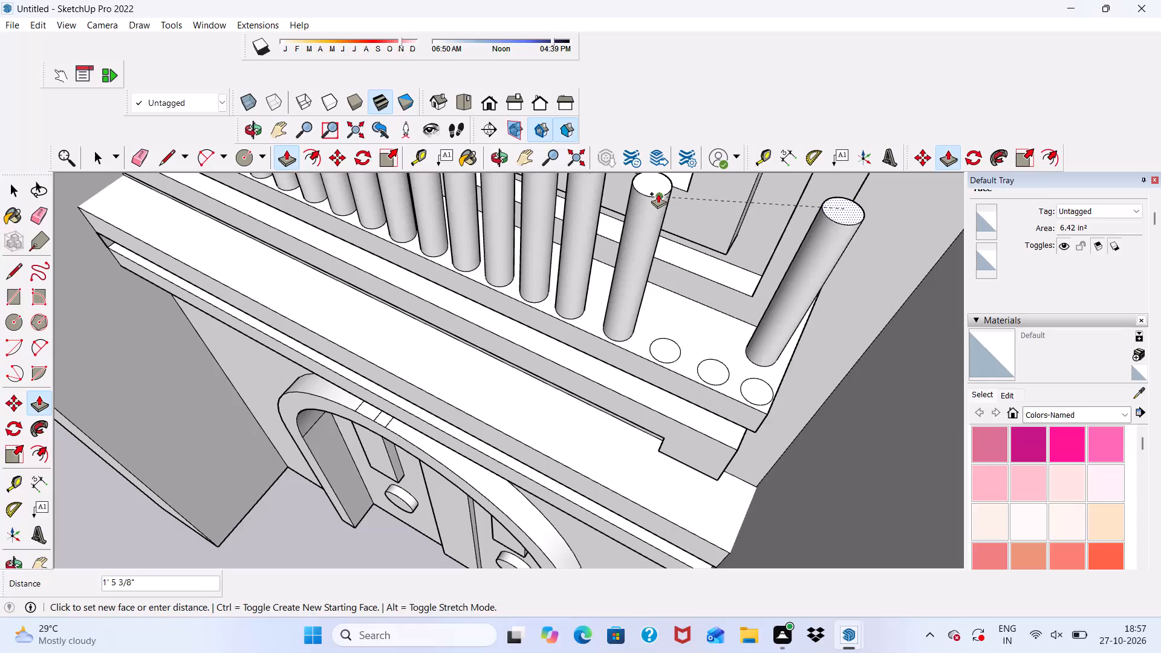
{"action": "left_click", "coordinate": [658, 193]}
Push/Pull the front corner circle up 1' 5 3/8", aligned with the top of the side cylinder behind it.
{"action": "left_click", "coordinate": [753, 397]}
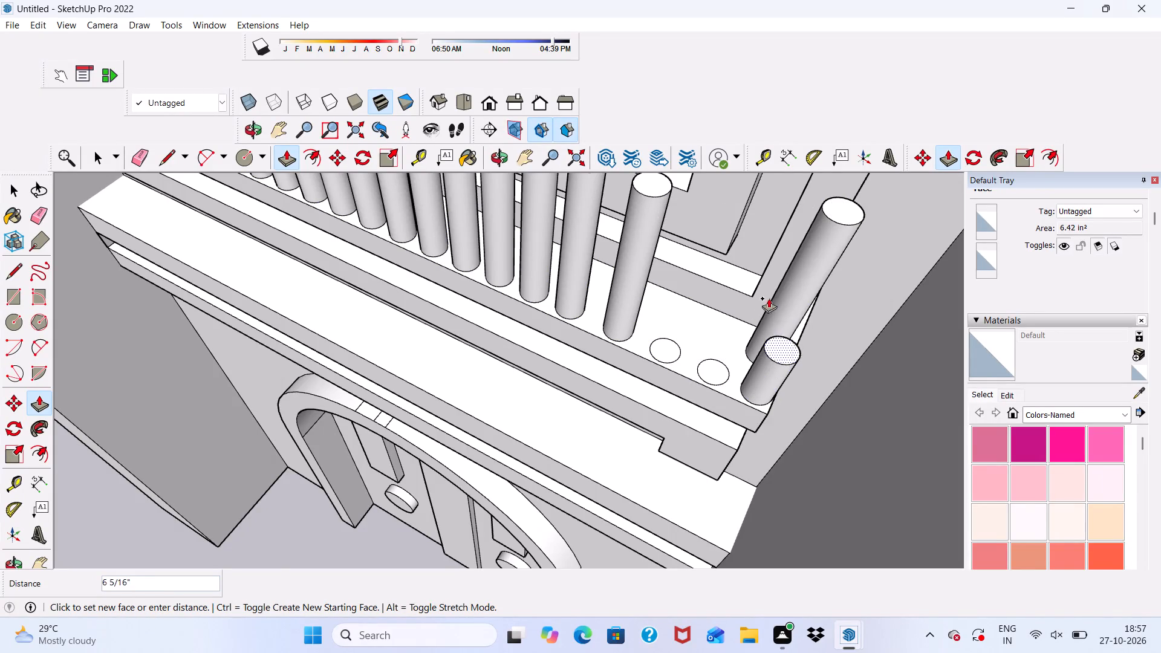
{"action": "left_click", "coordinate": [829, 213]}
Push/Pull the front-row circle adjacent to the new corner cylinder up 1' 5 3/8", aligned with the corner cylinder's top.
{"action": "scroll", "coordinate": [780, 372], "scroll_direction": "up", "scroll_amount": 3}
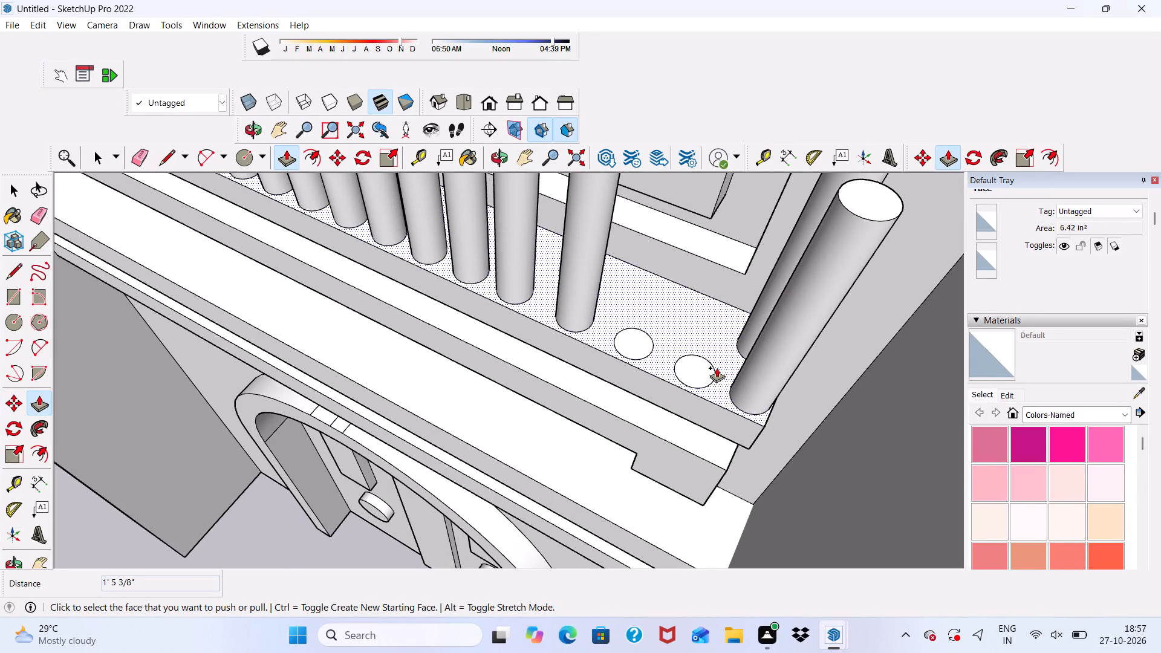
{"action": "left_click", "coordinate": [703, 369]}
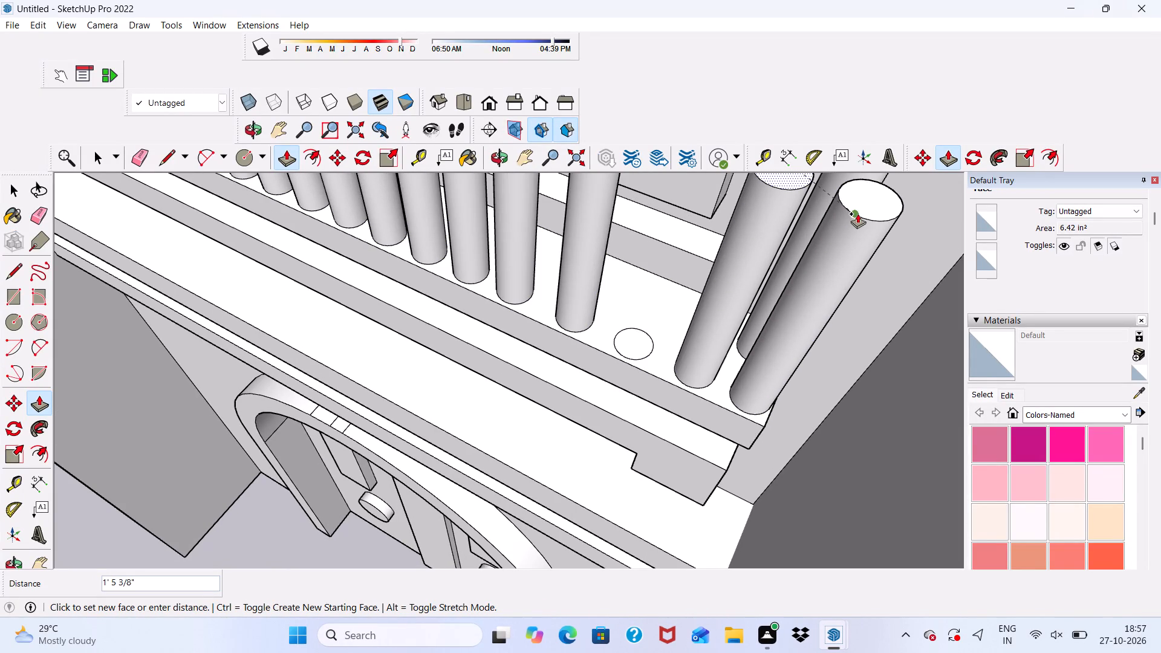
{"action": "left_click", "coordinate": [857, 213]}
Push/Pull the last remaining front-row circle up 1' 5 3/8", aligned with the top of the cylinder next to the corner one.
{"action": "left_click", "coordinate": [628, 339]}
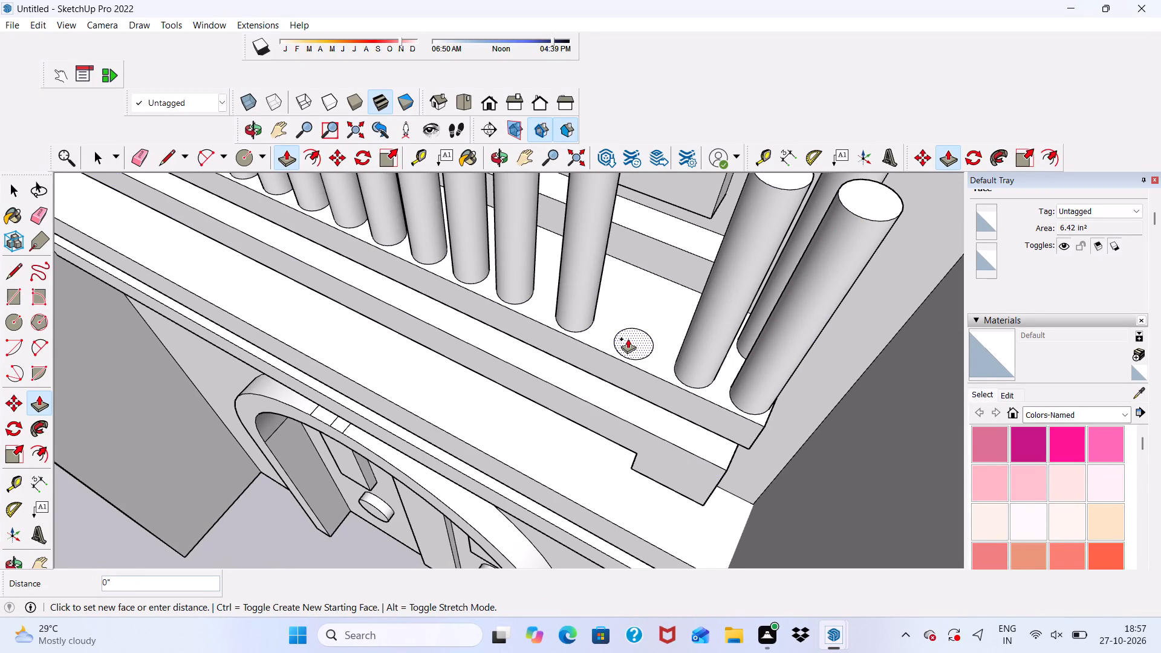
{"action": "scroll", "coordinate": [631, 336], "scroll_direction": "down", "scroll_amount": 4}
{"action": "left_click", "coordinate": [719, 244]}
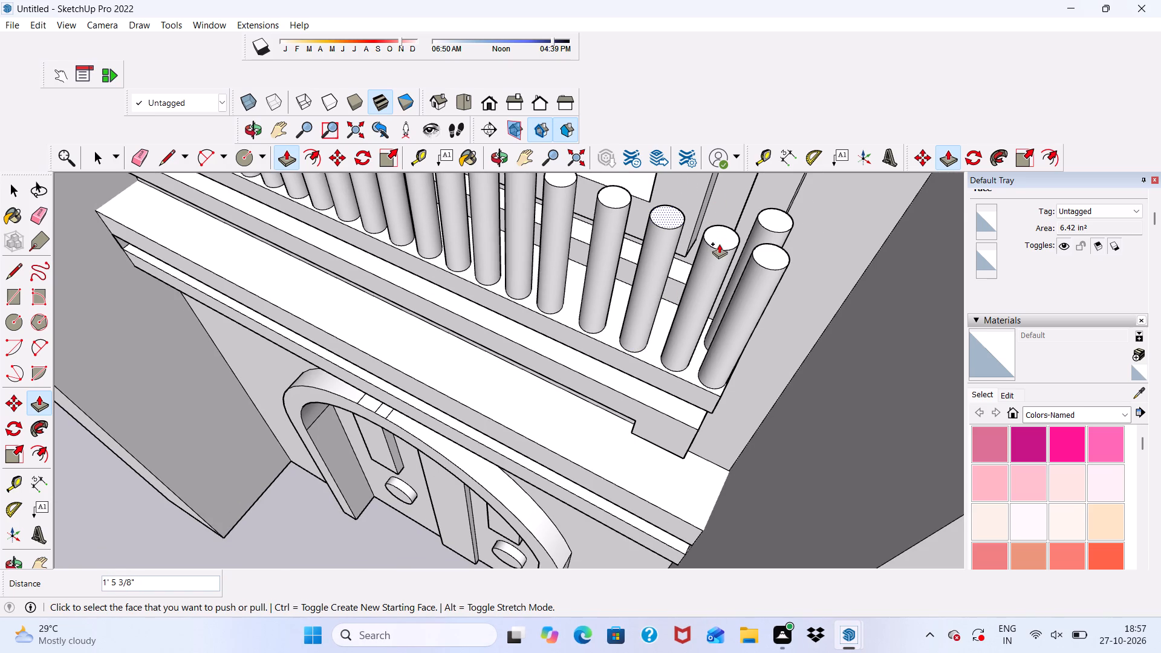
Examine the finished balustrade above the door and the building's windows in the standard Front view.
{"action": "scroll", "coordinate": [719, 299], "scroll_direction": "down", "scroll_amount": 10}
{"action": "middle_click_drag", "start_coordinate": [665, 398], "coordinate": [869, 237]}
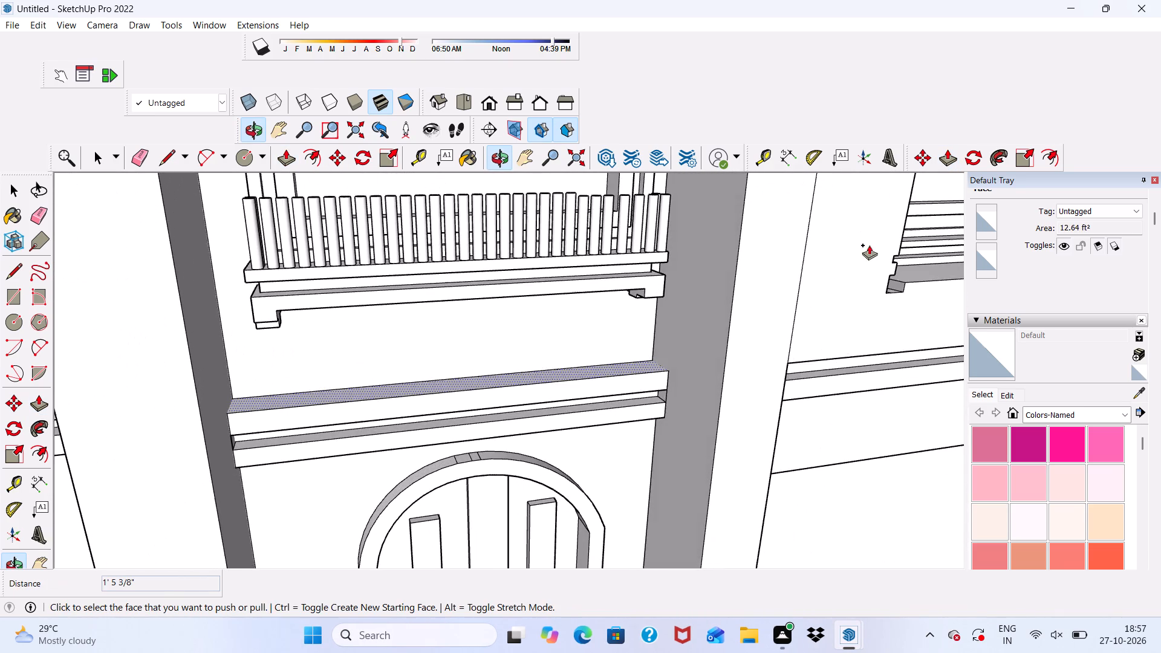
{"action": "scroll", "coordinate": [565, 353], "scroll_direction": "down", "scroll_amount": 6}
{"action": "middle_click_drag", "start_coordinate": [395, 298], "coordinate": [421, 202]}
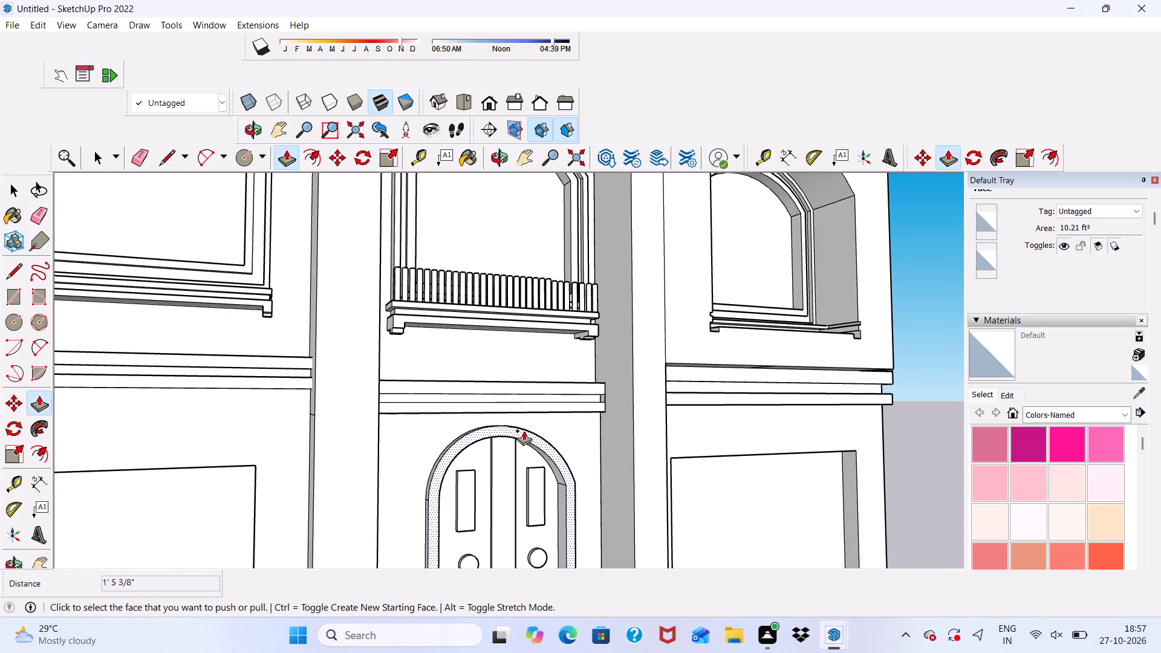
{"action": "key", "text": "space"}
{"action": "scroll", "coordinate": [524, 430], "scroll_direction": "down", "scroll_amount": 13}
{"action": "scroll", "coordinate": [570, 394], "scroll_direction": "up", "scroll_amount": 1}
{"action": "scroll", "coordinate": [570, 394], "scroll_direction": "down", "scroll_amount": 4}
{"action": "middle_click_drag", "start_coordinate": [570, 433], "coordinate": [450, 473]}
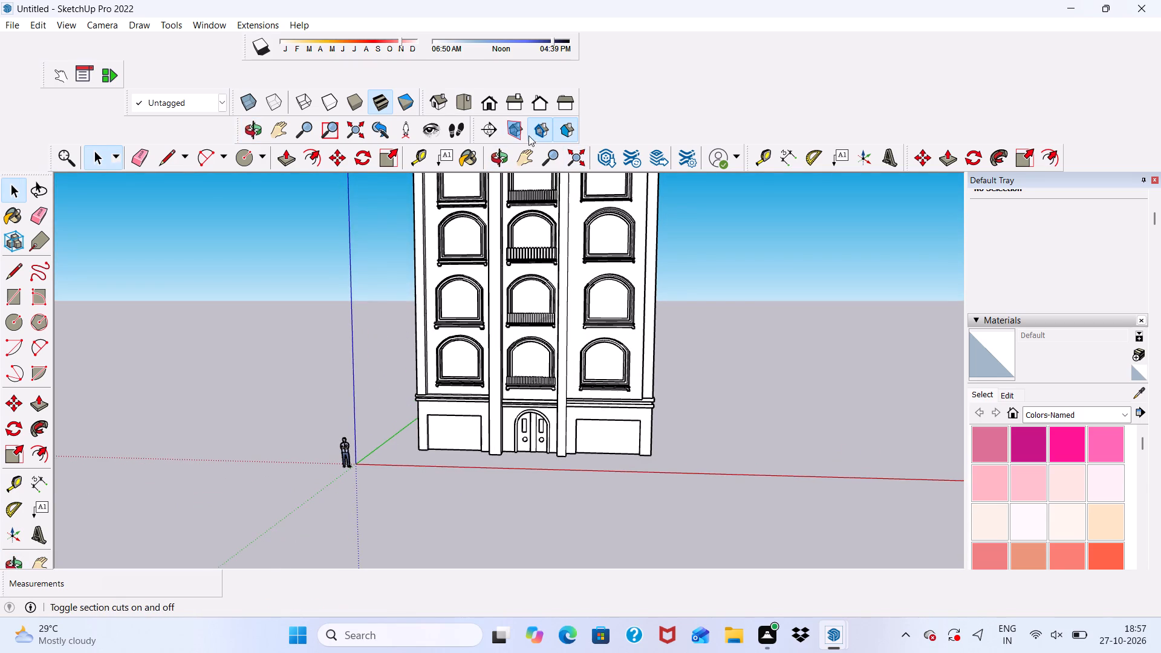
{"action": "left_click", "coordinate": [493, 105]}
{"action": "scroll", "coordinate": [493, 446], "scroll_direction": "down", "scroll_amount": 5}
{"action": "scroll", "coordinate": [571, 570], "scroll_direction": "up", "scroll_amount": 5}
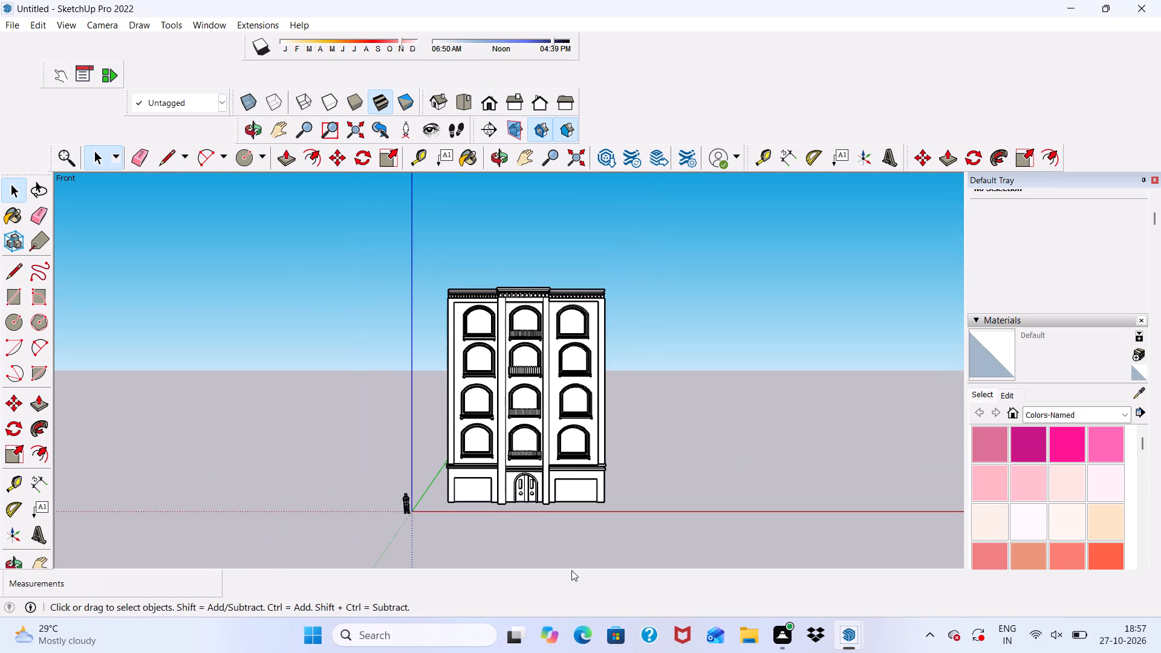
{"action": "scroll", "coordinate": [571, 570], "scroll_direction": "up", "scroll_amount": 8}
{"action": "scroll", "coordinate": [523, 446], "scroll_direction": "down", "scroll_amount": 2}
{"action": "scroll", "coordinate": [522, 480], "scroll_direction": "up", "scroll_amount": 12}
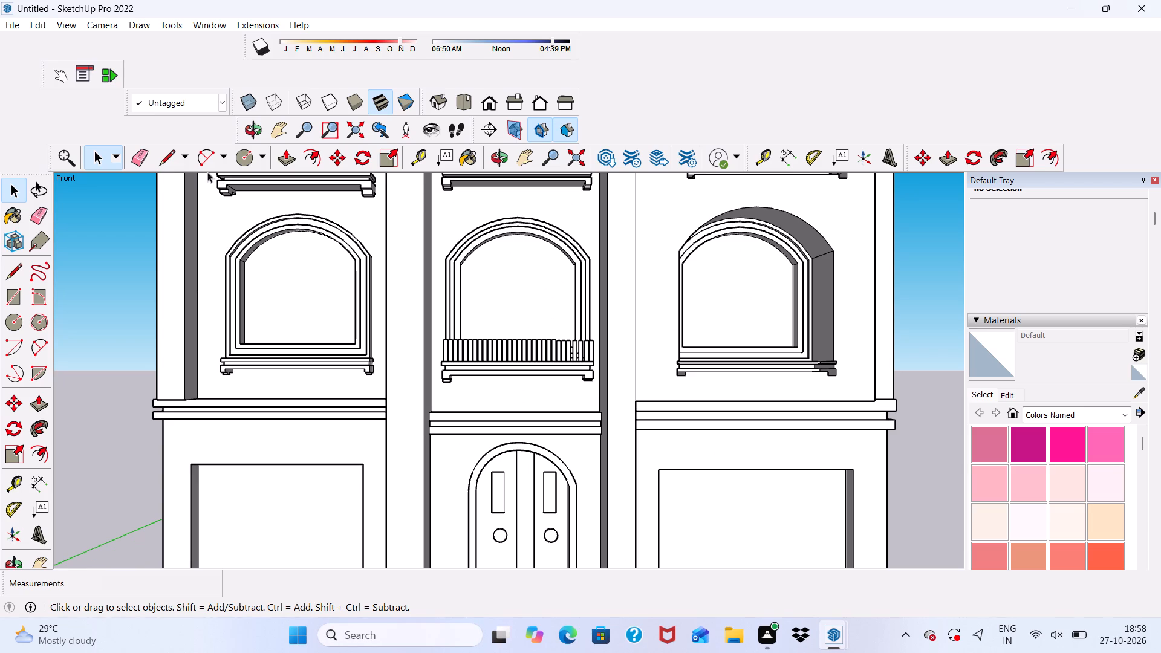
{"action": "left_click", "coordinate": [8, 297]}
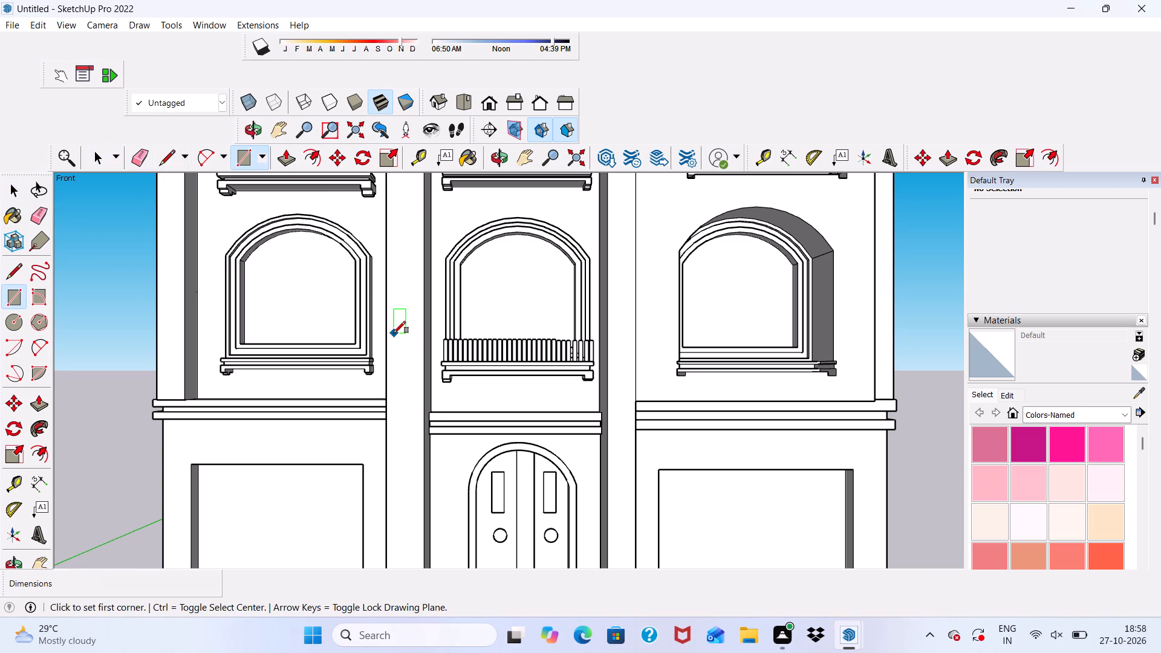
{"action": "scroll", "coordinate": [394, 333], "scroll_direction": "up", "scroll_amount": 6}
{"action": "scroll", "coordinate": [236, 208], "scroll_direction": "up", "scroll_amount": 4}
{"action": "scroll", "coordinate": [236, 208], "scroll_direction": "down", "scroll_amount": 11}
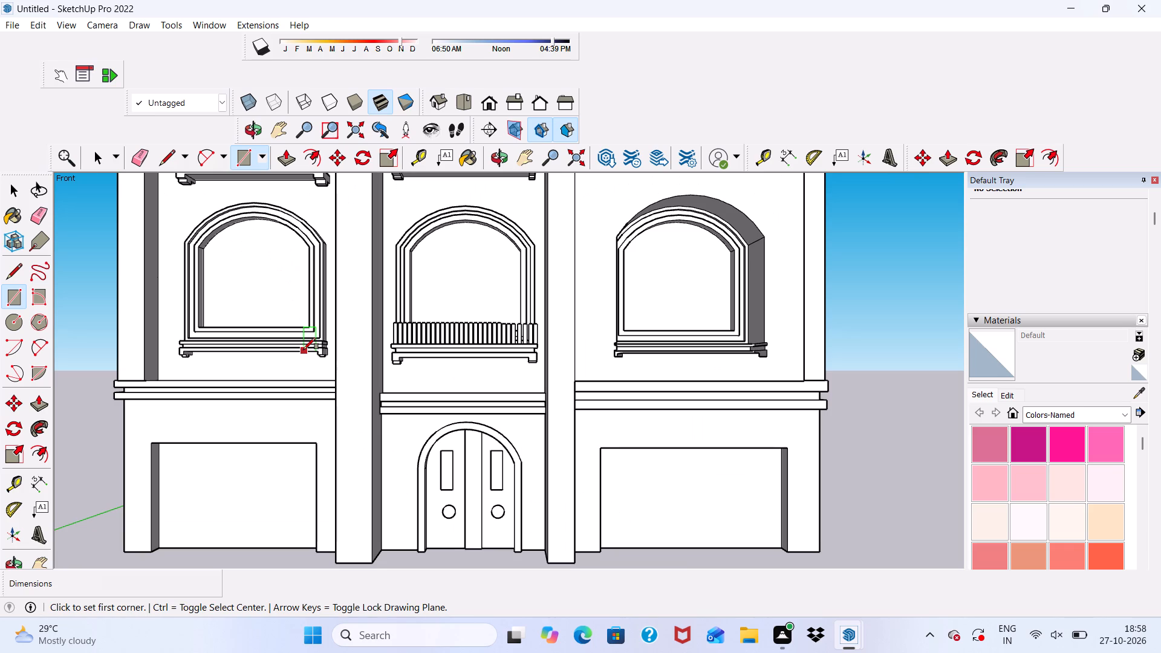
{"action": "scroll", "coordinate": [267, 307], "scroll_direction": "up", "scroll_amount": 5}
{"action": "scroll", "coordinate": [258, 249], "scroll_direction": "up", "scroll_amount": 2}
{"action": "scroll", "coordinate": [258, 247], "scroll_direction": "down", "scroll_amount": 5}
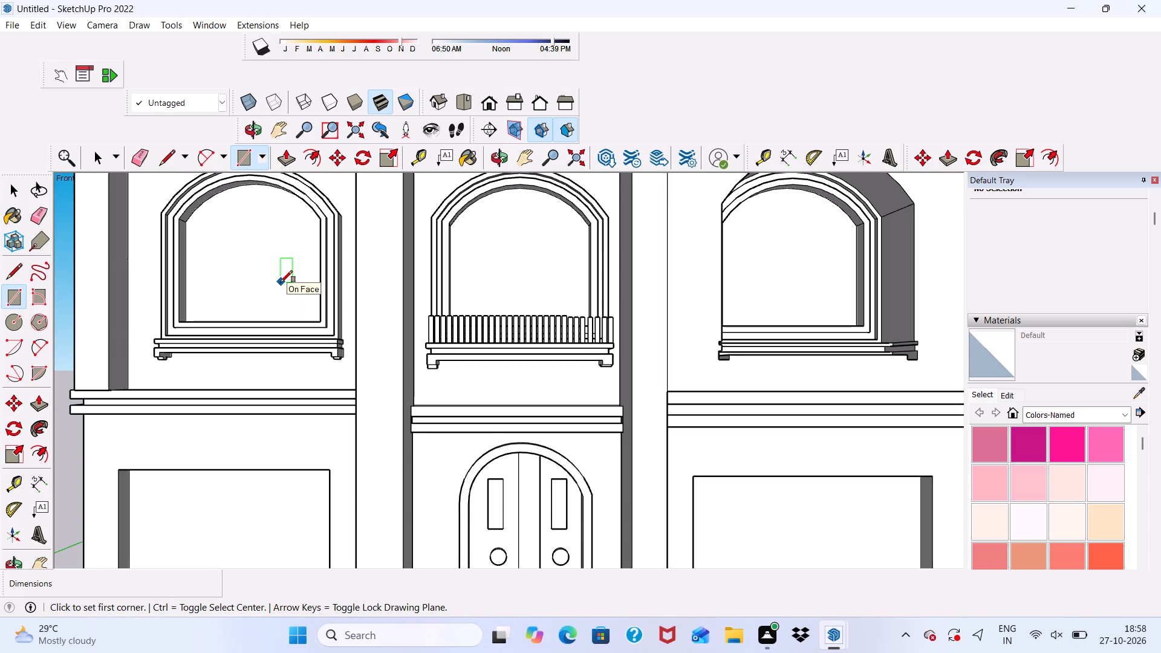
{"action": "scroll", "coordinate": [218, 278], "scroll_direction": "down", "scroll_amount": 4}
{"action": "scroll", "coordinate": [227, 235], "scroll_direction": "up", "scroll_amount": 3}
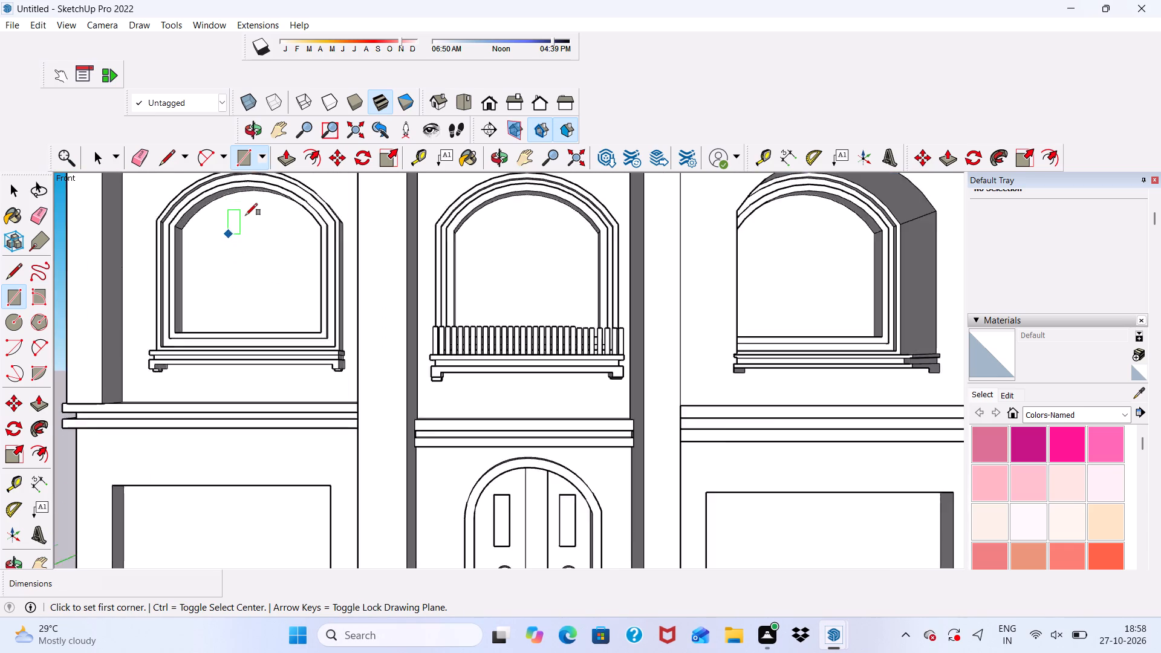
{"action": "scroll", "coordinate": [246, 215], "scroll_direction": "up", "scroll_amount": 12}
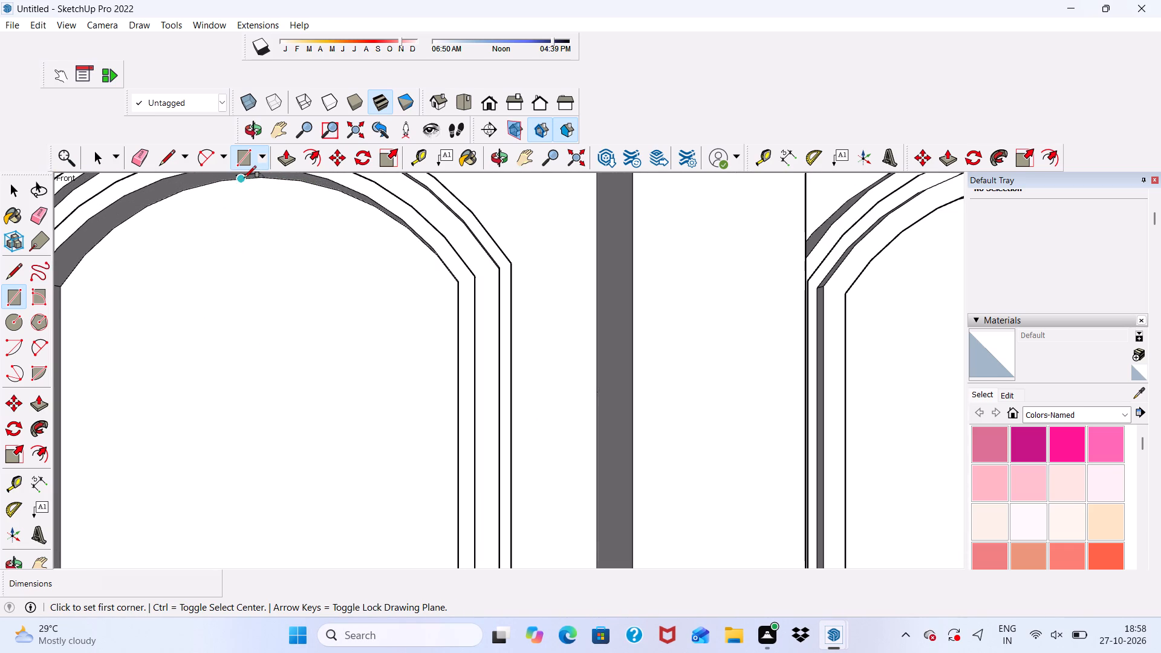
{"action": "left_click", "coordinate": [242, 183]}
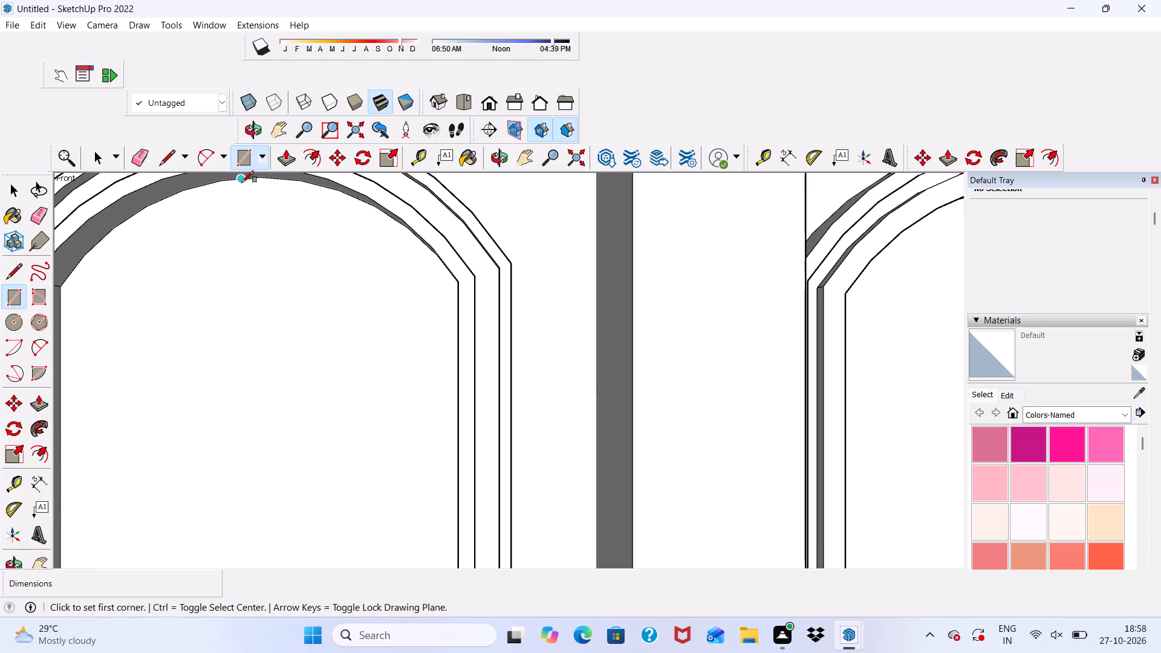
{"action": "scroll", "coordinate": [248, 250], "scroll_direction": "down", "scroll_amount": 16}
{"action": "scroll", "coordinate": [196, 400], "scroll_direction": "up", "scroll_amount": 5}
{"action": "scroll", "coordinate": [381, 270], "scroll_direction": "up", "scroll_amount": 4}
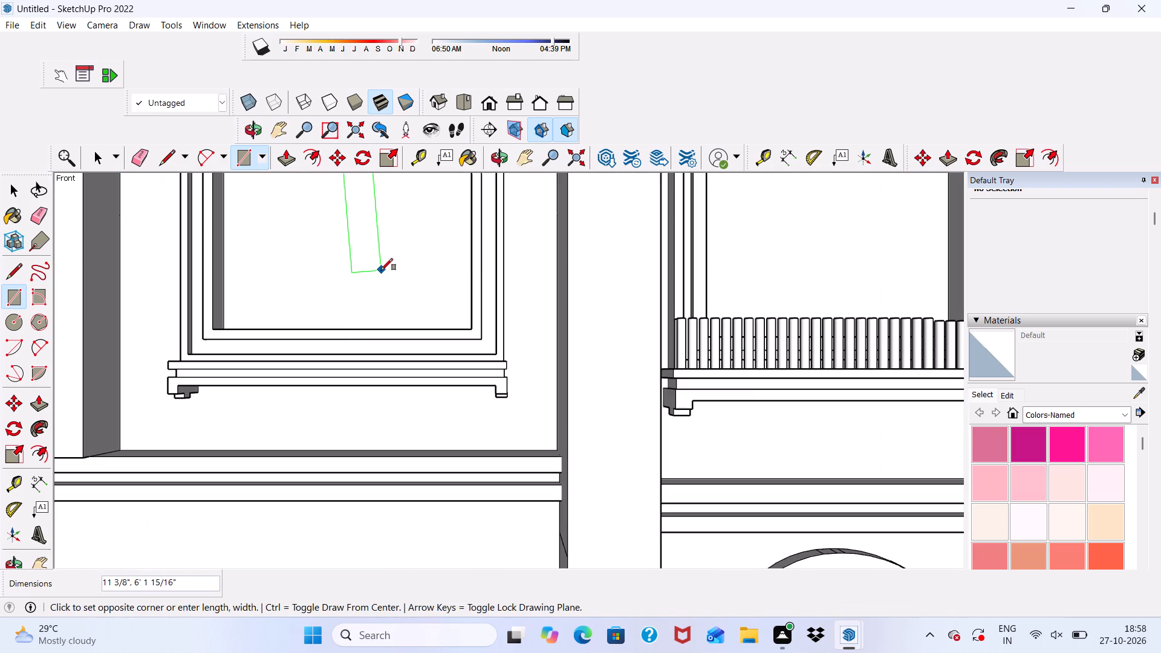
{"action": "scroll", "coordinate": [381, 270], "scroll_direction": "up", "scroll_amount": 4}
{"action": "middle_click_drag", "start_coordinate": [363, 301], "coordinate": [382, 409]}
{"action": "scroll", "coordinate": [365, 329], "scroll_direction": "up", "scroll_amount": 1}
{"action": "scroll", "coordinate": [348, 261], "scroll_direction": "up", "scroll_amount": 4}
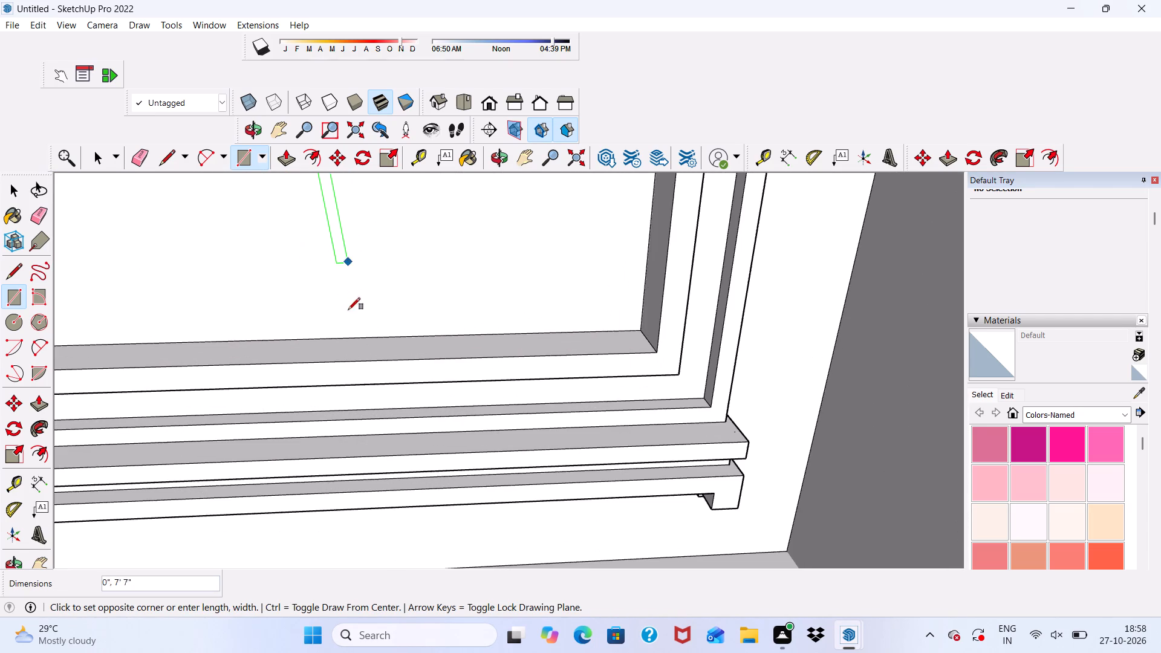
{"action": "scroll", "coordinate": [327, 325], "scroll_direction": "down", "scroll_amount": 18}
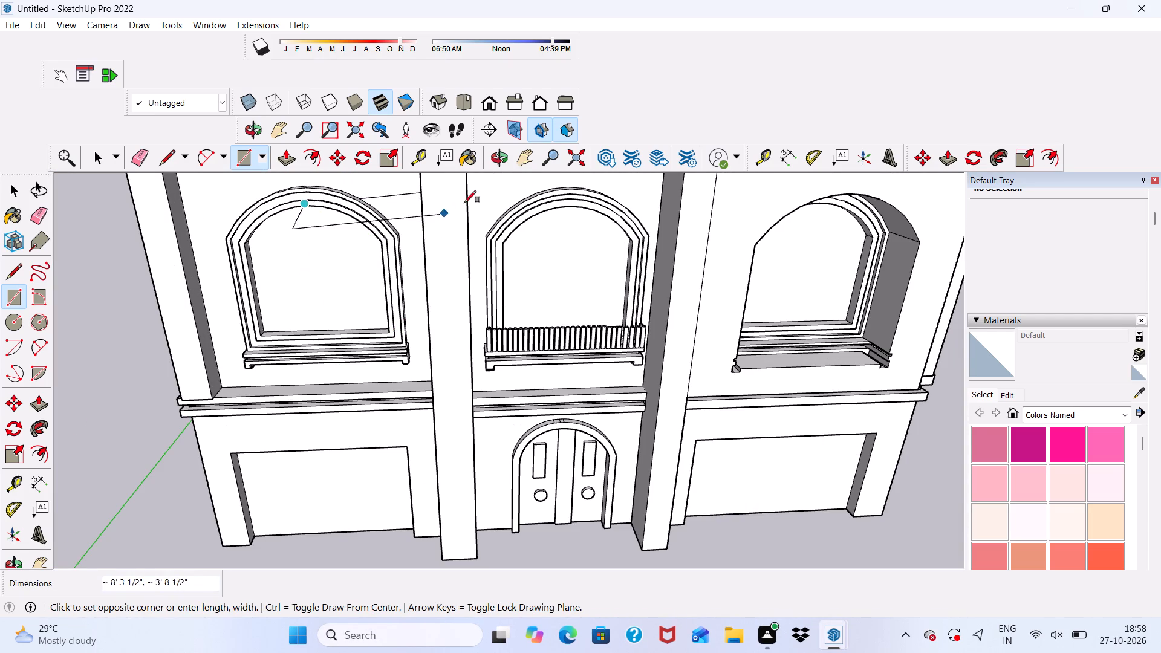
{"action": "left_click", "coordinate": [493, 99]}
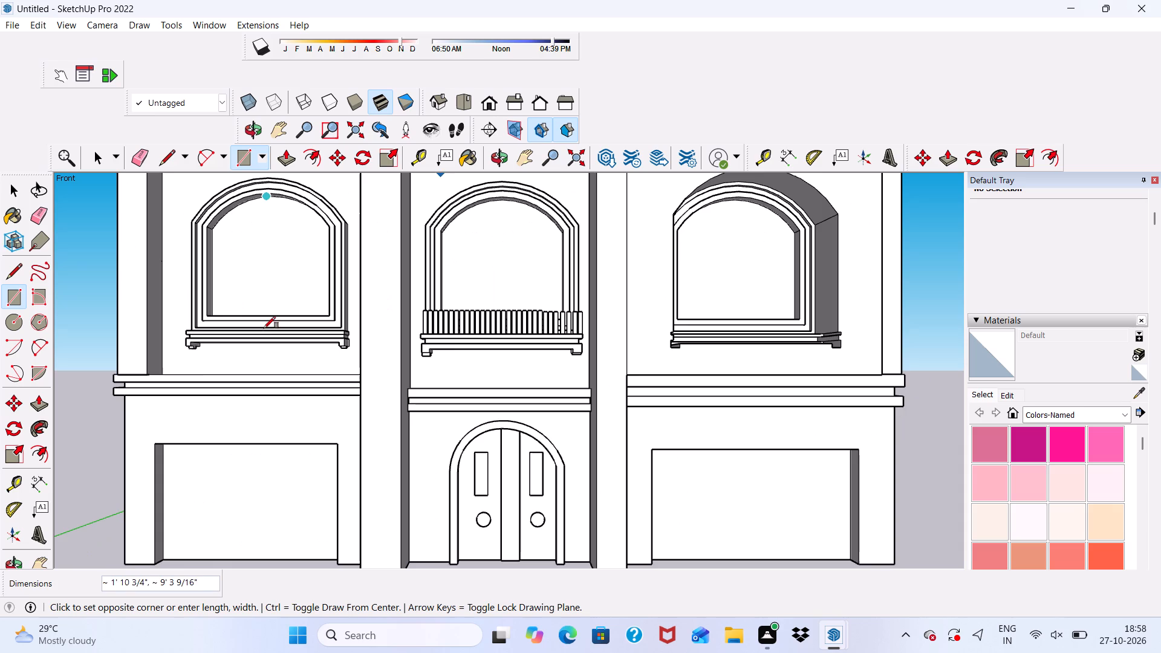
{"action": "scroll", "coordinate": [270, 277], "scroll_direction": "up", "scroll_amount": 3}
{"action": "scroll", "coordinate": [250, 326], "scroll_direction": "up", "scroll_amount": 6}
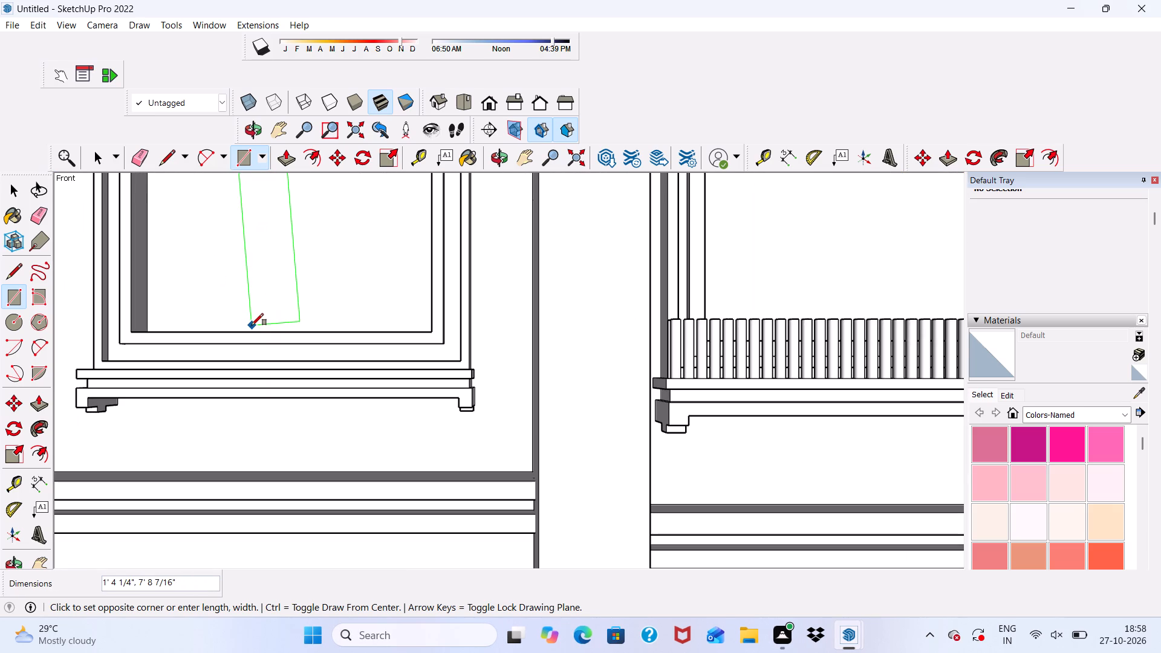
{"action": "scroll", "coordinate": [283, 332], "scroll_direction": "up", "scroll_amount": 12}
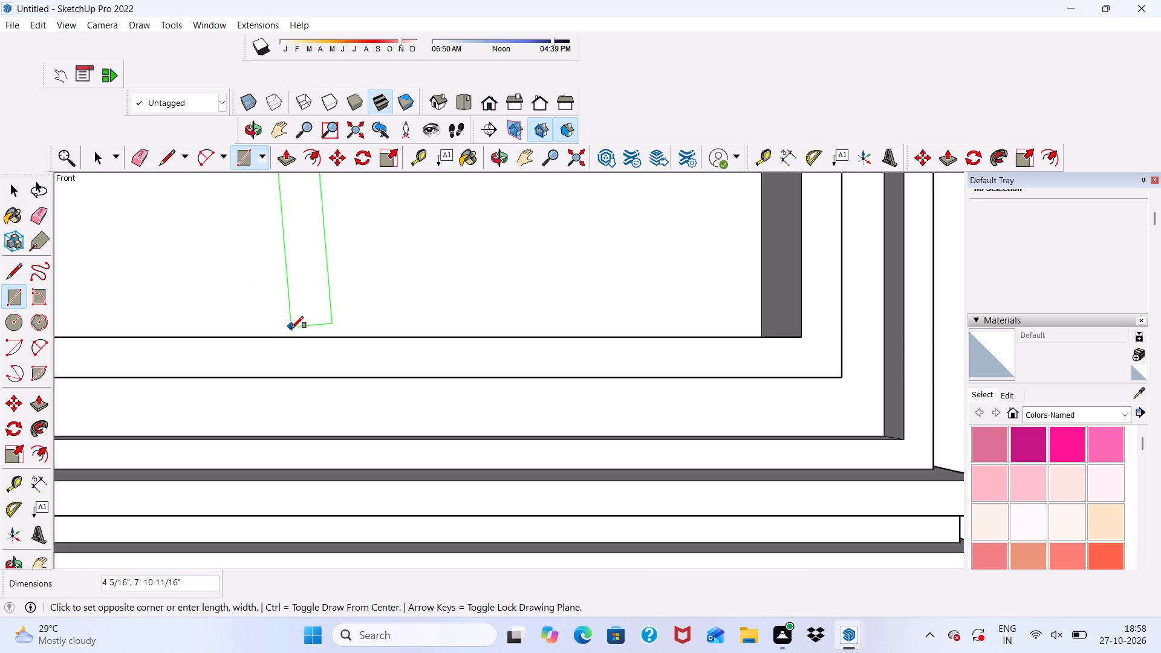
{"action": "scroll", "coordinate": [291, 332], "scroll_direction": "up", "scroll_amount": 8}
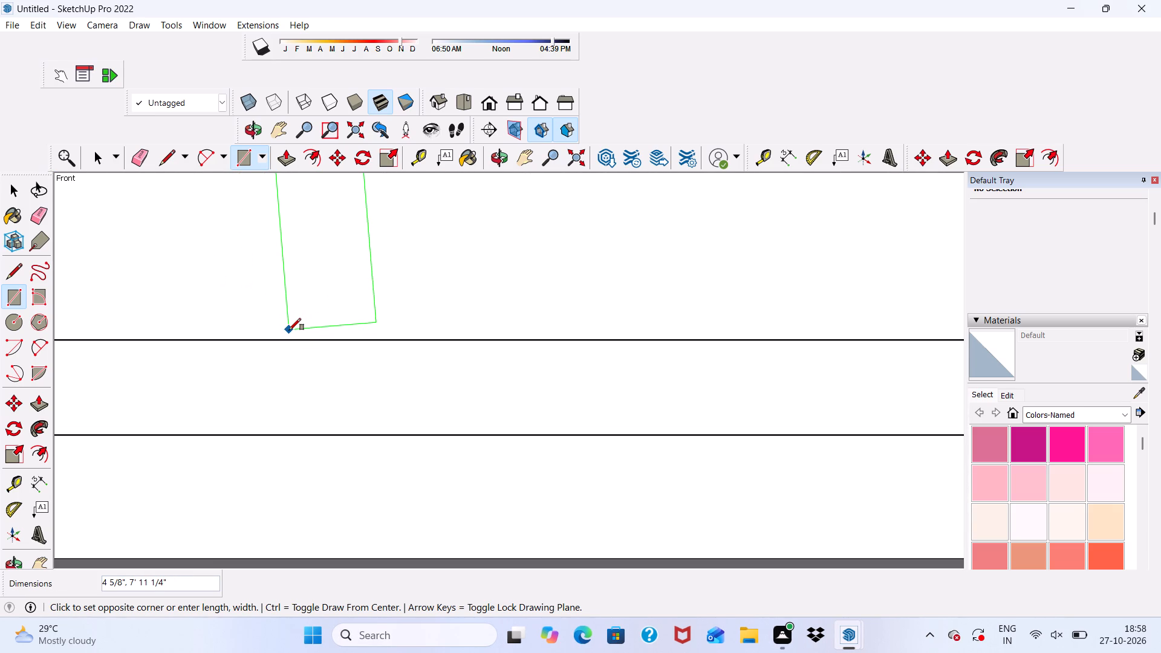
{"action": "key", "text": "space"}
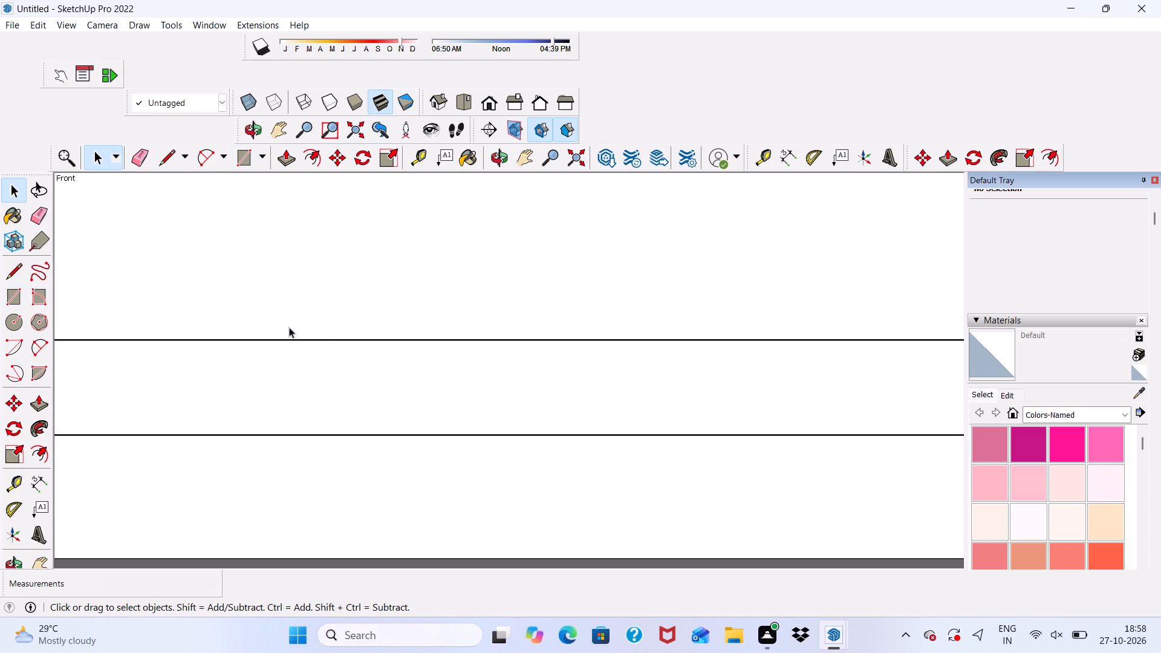
Place a vertical guide at the midpoint of the lowest left window, about 4' 3/8" from the opening's inner side edge.
{"action": "scroll", "coordinate": [298, 255], "scroll_direction": "down", "scroll_amount": 3}
{"action": "left_click", "coordinate": [425, 151]}
{"action": "scroll", "coordinate": [417, 285], "scroll_direction": "down", "scroll_amount": 5}
{"action": "scroll", "coordinate": [507, 295], "scroll_direction": "down", "scroll_amount": 2}
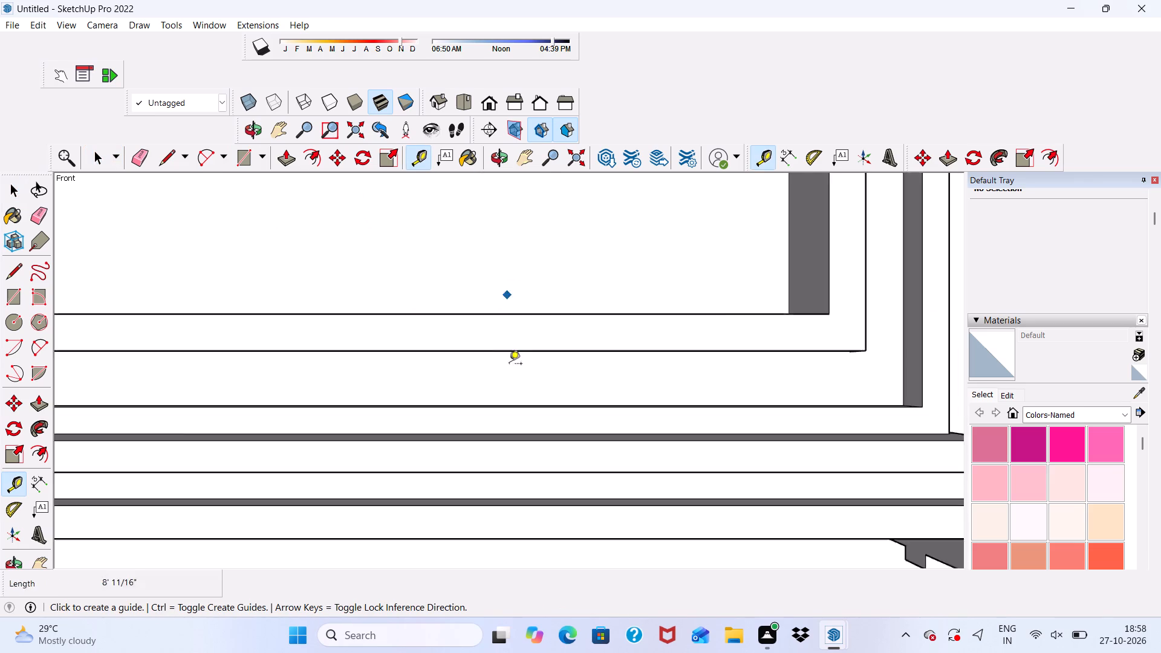
{"action": "scroll", "coordinate": [509, 365], "scroll_direction": "down", "scroll_amount": 8}
{"action": "scroll", "coordinate": [544, 304], "scroll_direction": "down", "scroll_amount": 6}
{"action": "scroll", "coordinate": [458, 280], "scroll_direction": "down", "scroll_amount": 5}
{"action": "scroll", "coordinate": [460, 259], "scroll_direction": "up", "scroll_amount": 6}
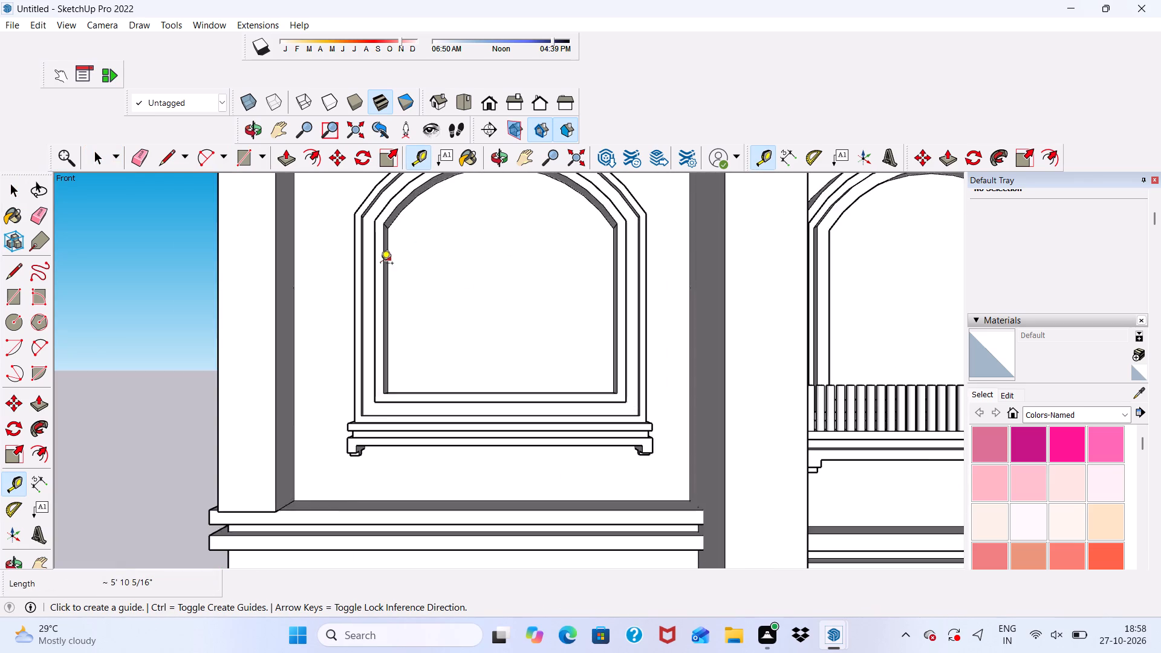
{"action": "scroll", "coordinate": [380, 264], "scroll_direction": "up", "scroll_amount": 3}
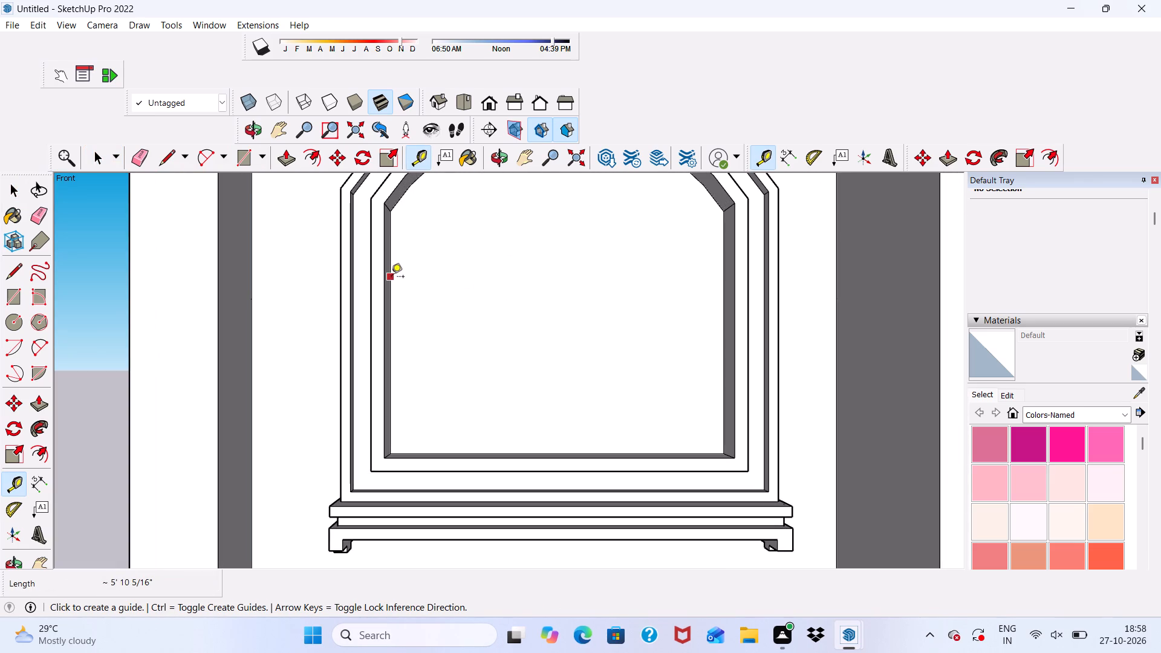
{"action": "left_click", "coordinate": [391, 278]}
{"action": "scroll", "coordinate": [488, 287], "scroll_direction": "down", "scroll_amount": 9}
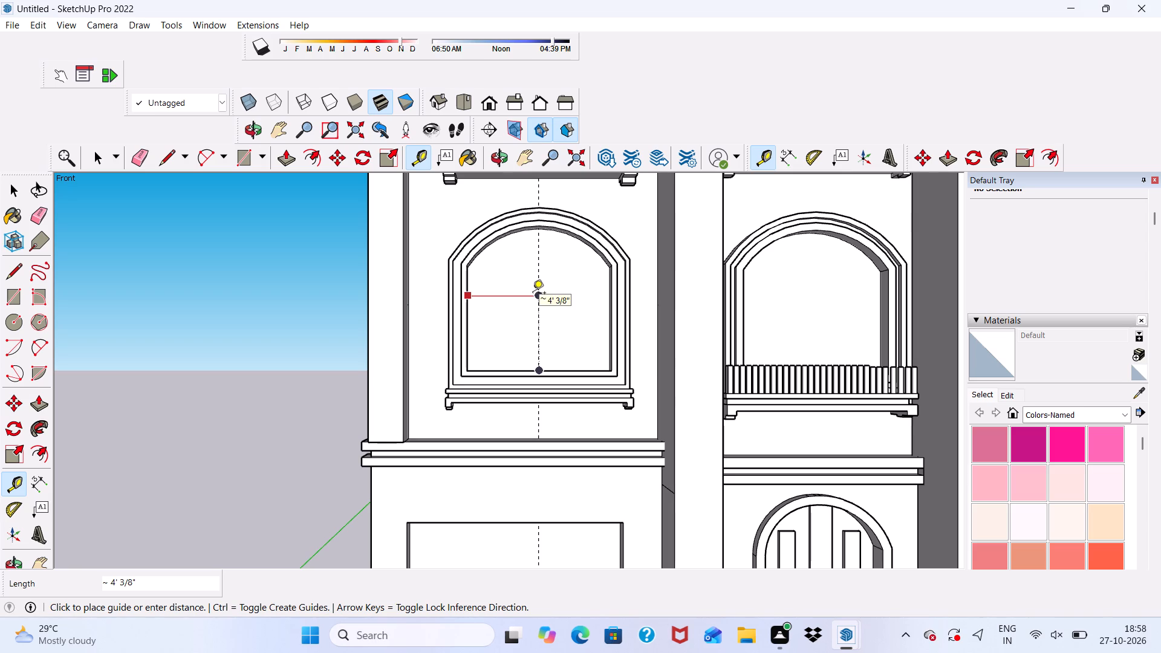
{"action": "left_click", "coordinate": [532, 294]}
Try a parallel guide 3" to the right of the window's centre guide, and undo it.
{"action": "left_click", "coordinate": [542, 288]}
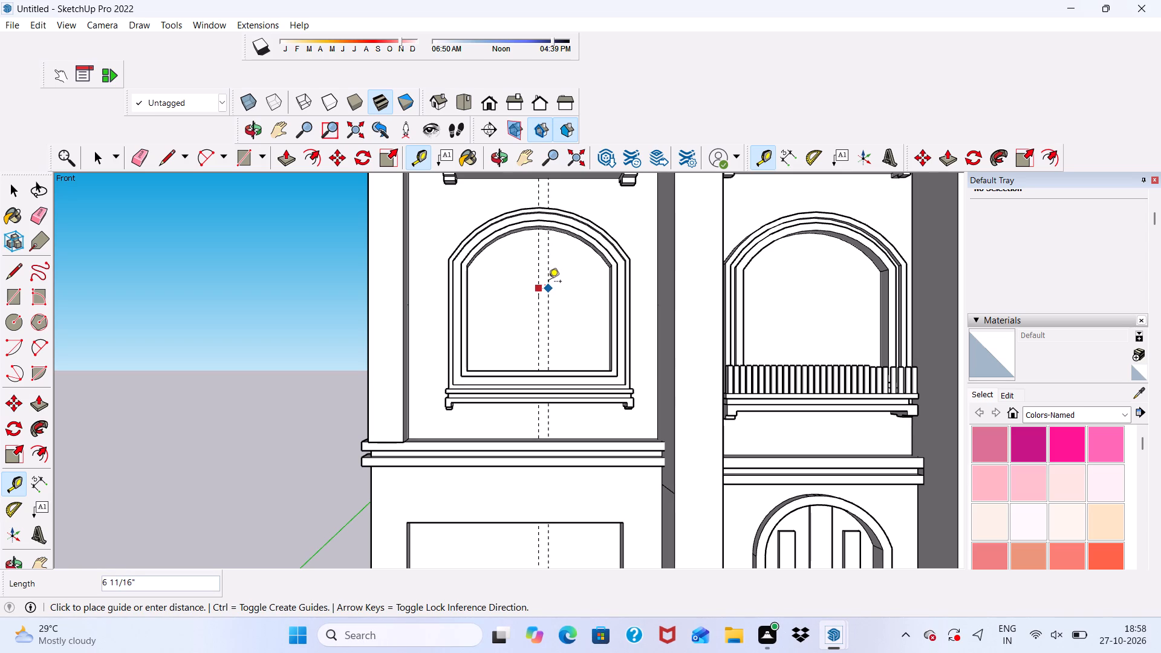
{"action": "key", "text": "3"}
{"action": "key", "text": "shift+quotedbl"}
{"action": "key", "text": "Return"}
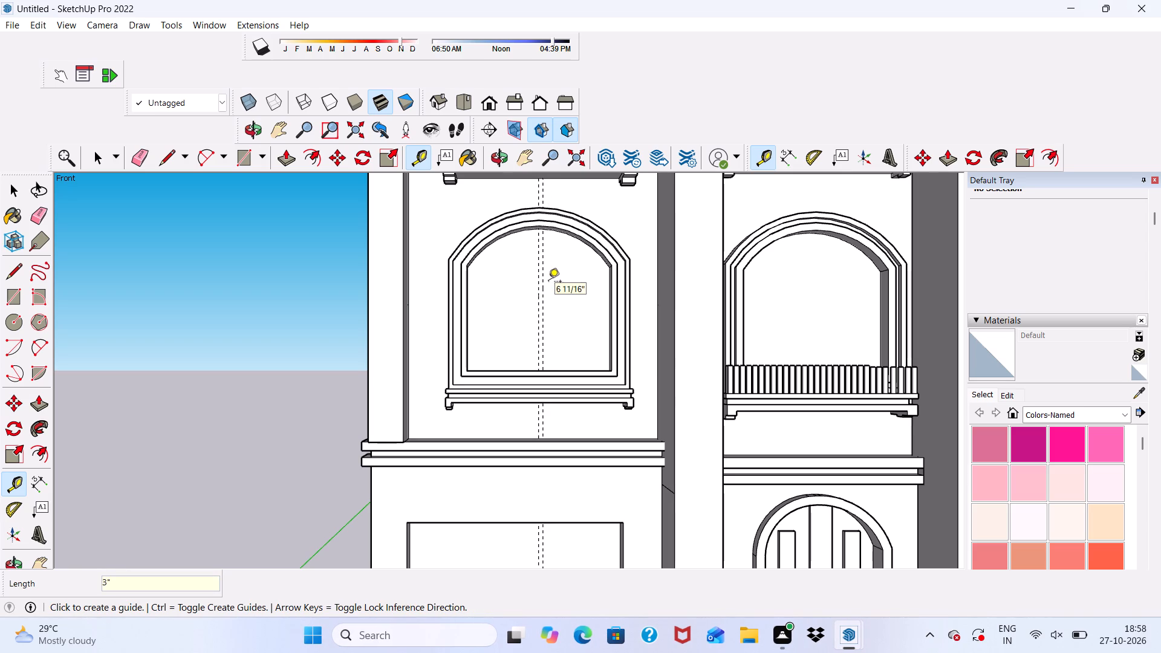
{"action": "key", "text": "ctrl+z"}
Place a parallel vertical guide 6" to the right of the window's centre guide.
{"action": "scroll", "coordinate": [548, 282], "scroll_direction": "up", "scroll_amount": 3}
{"action": "left_click", "coordinate": [538, 288]}
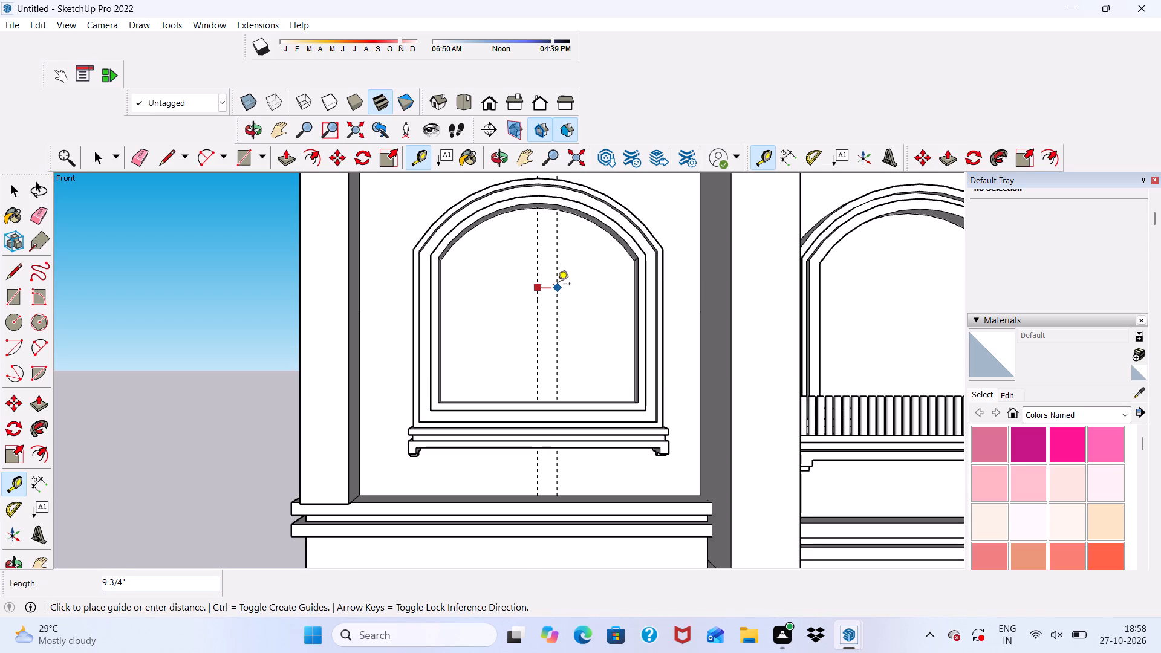
{"action": "key", "text": "6"}
{"action": "key", "text": "shift+quotedbl"}
{"action": "key", "text": "Return"}
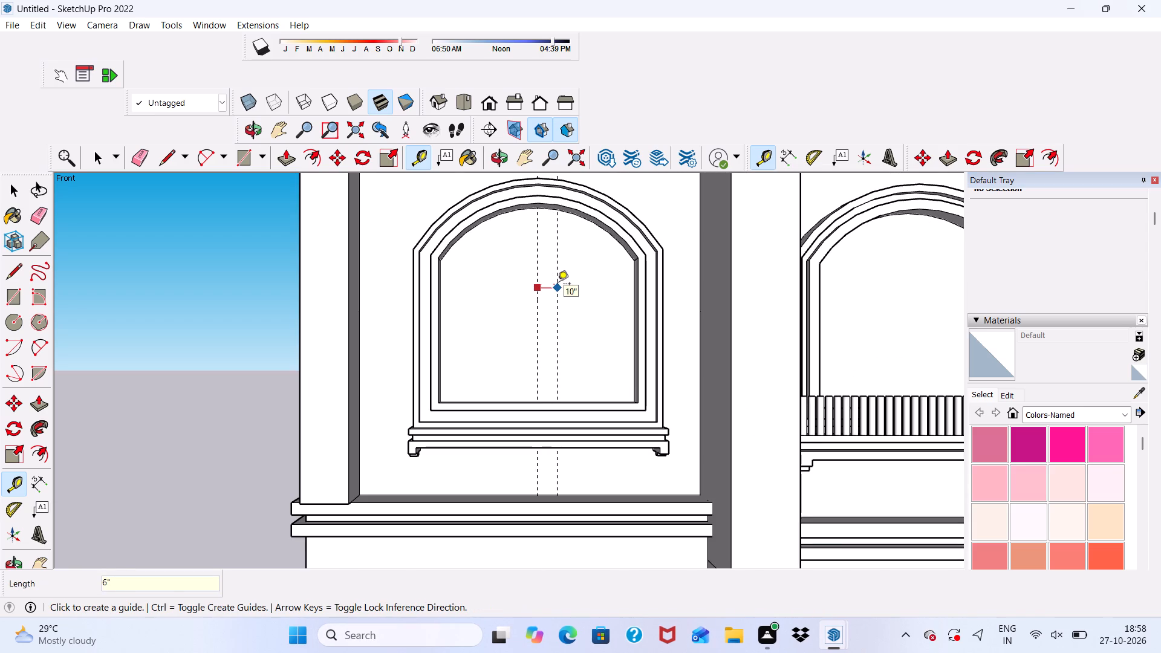
{"action": "scroll", "coordinate": [542, 289], "scroll_direction": "down", "scroll_amount": 12}
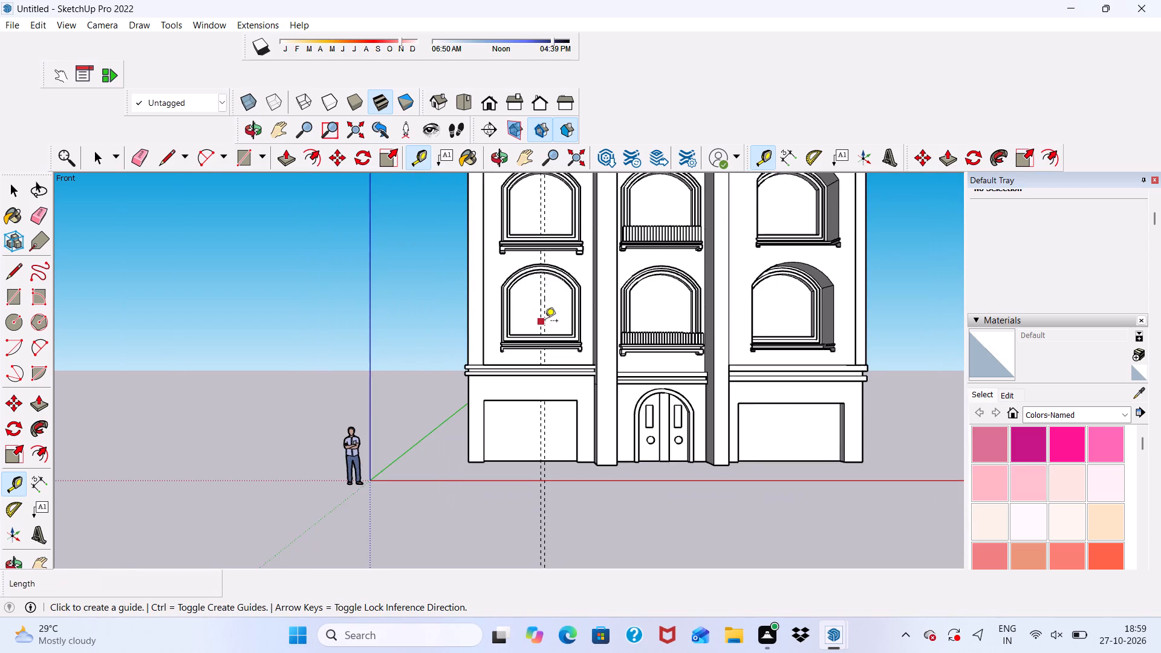
{"action": "scroll", "coordinate": [536, 275], "scroll_direction": "down", "scroll_amount": 5}
{"action": "key", "text": "space"}
Draw a vertical line along the centre guide from the arch's inner apex to the opening's bottom edge, about 8' 11/16" long.
{"action": "scroll", "coordinate": [551, 259], "scroll_direction": "up", "scroll_amount": 8}
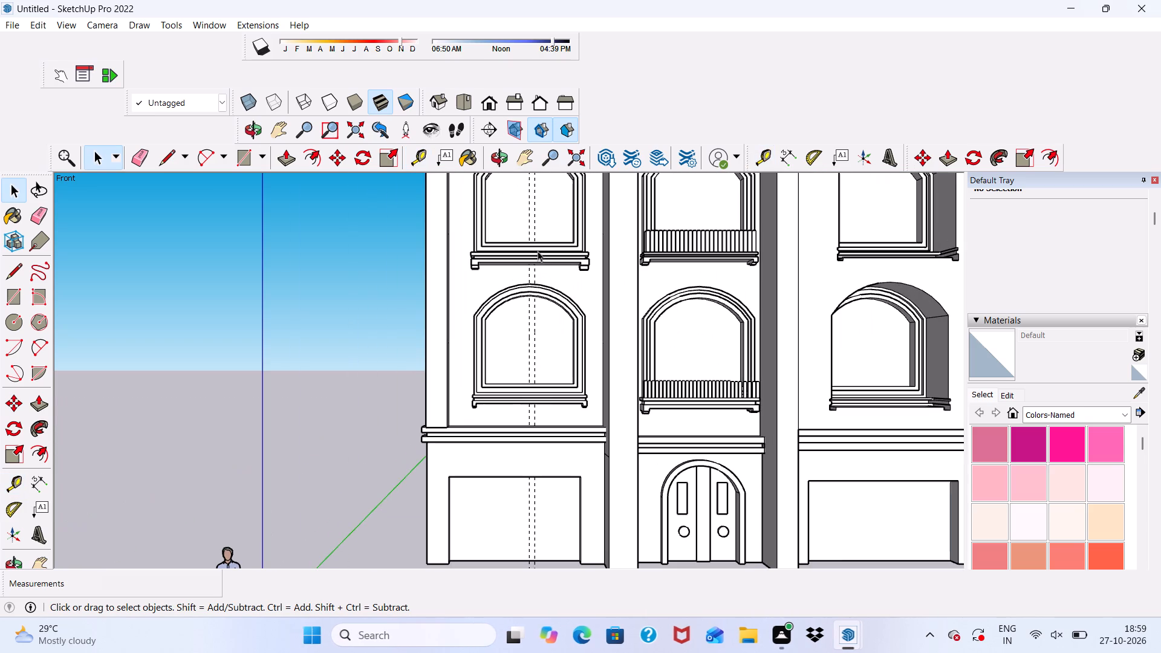
{"action": "left_click", "coordinate": [167, 152]}
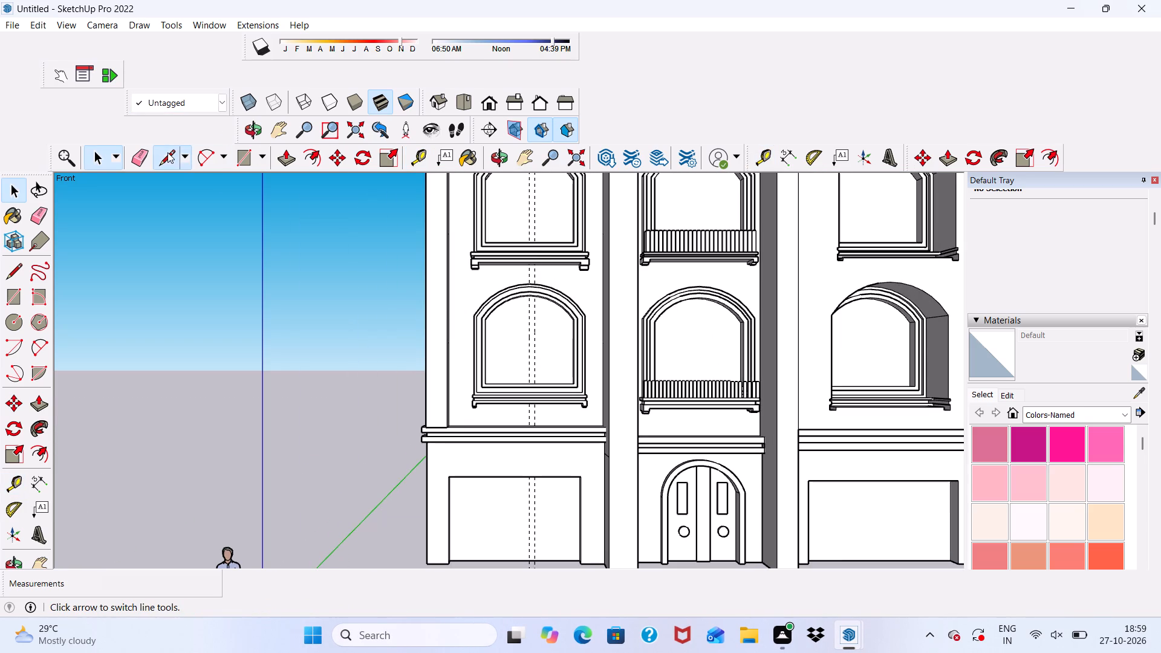
{"action": "scroll", "coordinate": [547, 371], "scroll_direction": "up", "scroll_amount": 12}
{"action": "middle_click_drag", "start_coordinate": [520, 276], "coordinate": [525, 233]}
{"action": "scroll", "coordinate": [525, 258], "scroll_direction": "up", "scroll_amount": 6}
{"action": "left_click", "coordinate": [520, 278]}
{"action": "scroll", "coordinate": [518, 365], "scroll_direction": "down", "scroll_amount": 4}
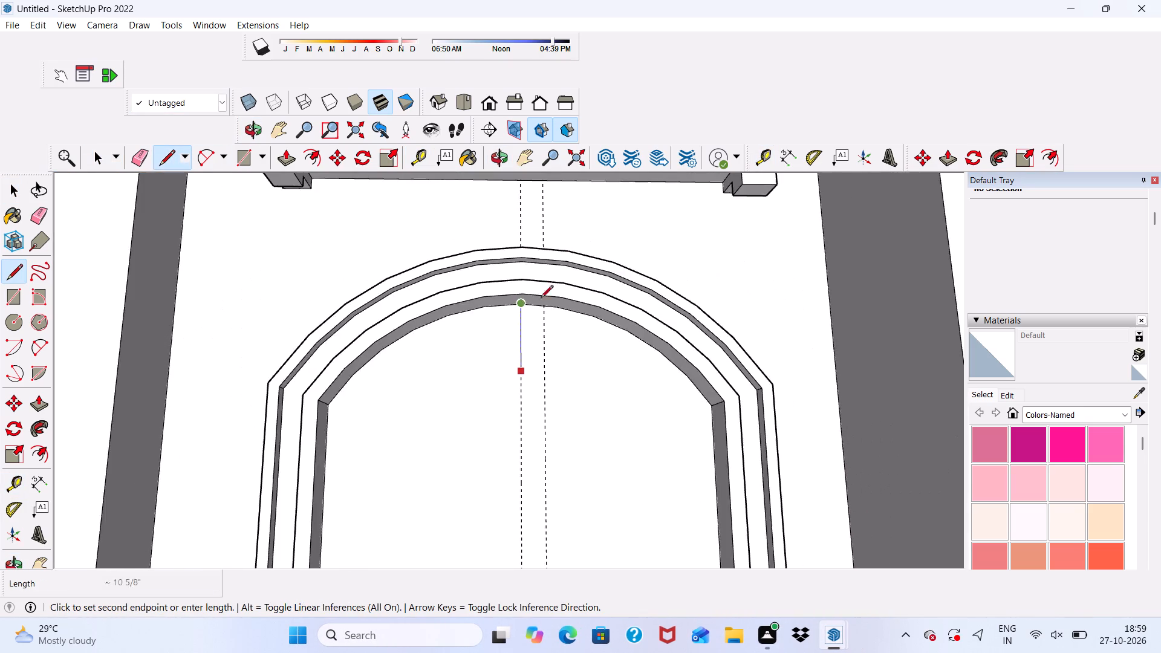
{"action": "scroll", "coordinate": [542, 204], "scroll_direction": "down", "scroll_amount": 5}
{"action": "scroll", "coordinate": [548, 129], "scroll_direction": "down", "scroll_amount": 6}
{"action": "scroll", "coordinate": [509, 384], "scroll_direction": "up", "scroll_amount": 5}
{"action": "scroll", "coordinate": [512, 378], "scroll_direction": "down", "scroll_amount": 3}
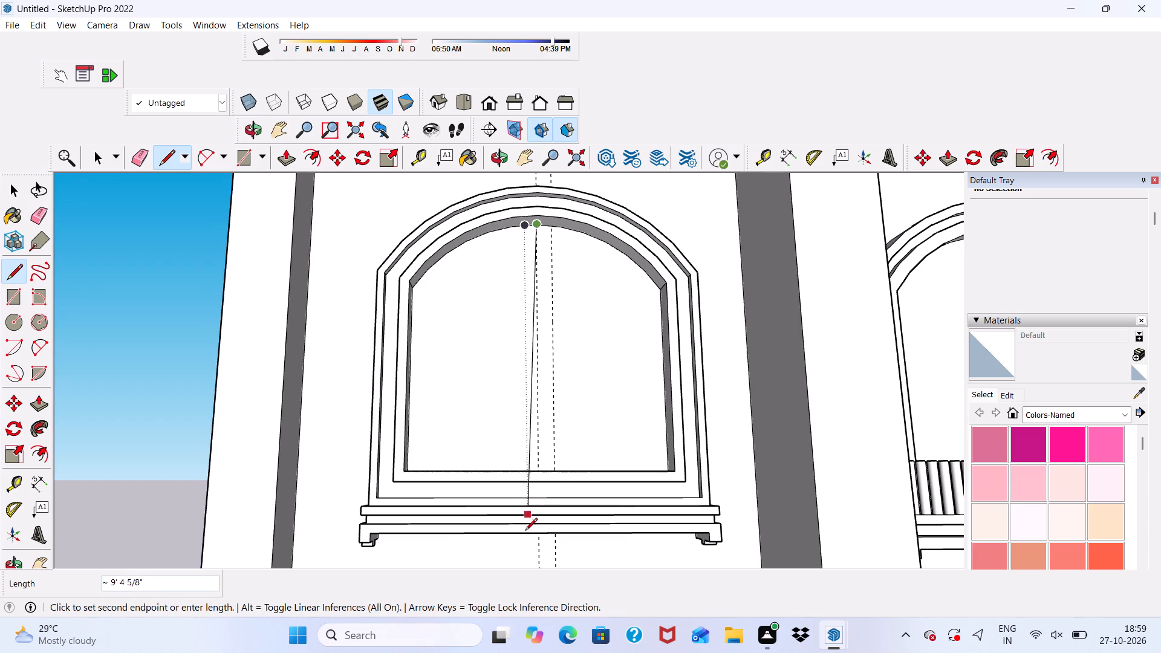
{"action": "scroll", "coordinate": [552, 449], "scroll_direction": "up", "scroll_amount": 4}
{"action": "scroll", "coordinate": [554, 430], "scroll_direction": "down", "scroll_amount": 1}
{"action": "middle_click_drag", "start_coordinate": [554, 430], "coordinate": [559, 515]}
{"action": "scroll", "coordinate": [549, 480], "scroll_direction": "up", "scroll_amount": 4}
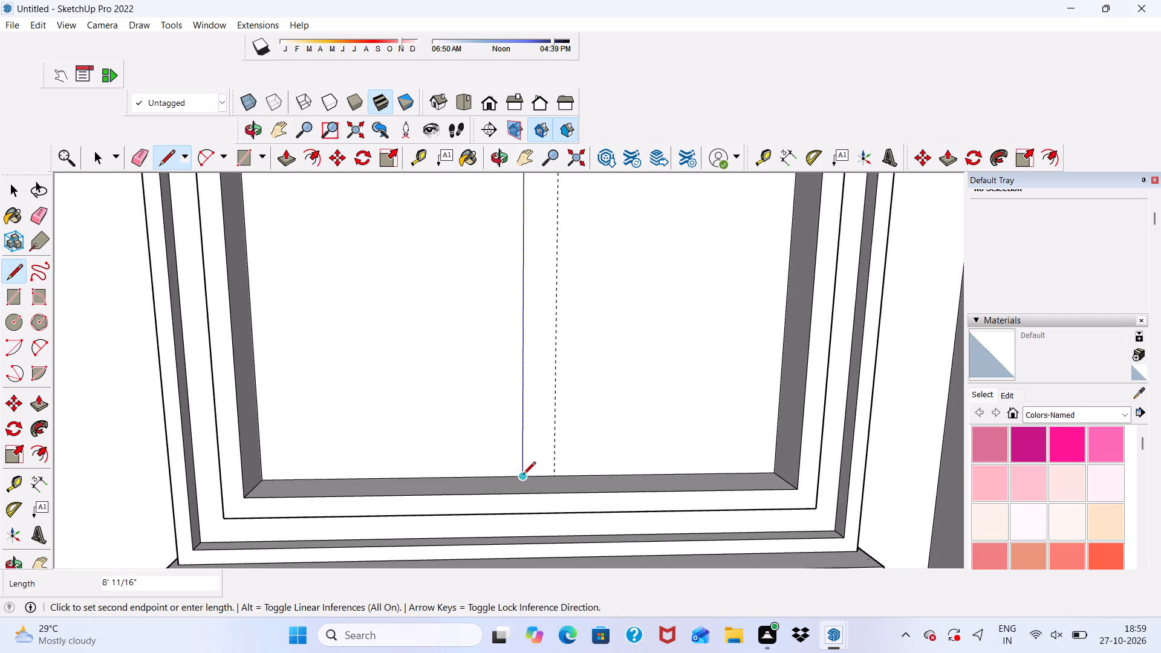
{"action": "scroll", "coordinate": [523, 475], "scroll_direction": "up", "scroll_amount": 1}
{"action": "left_click", "coordinate": [523, 481]}
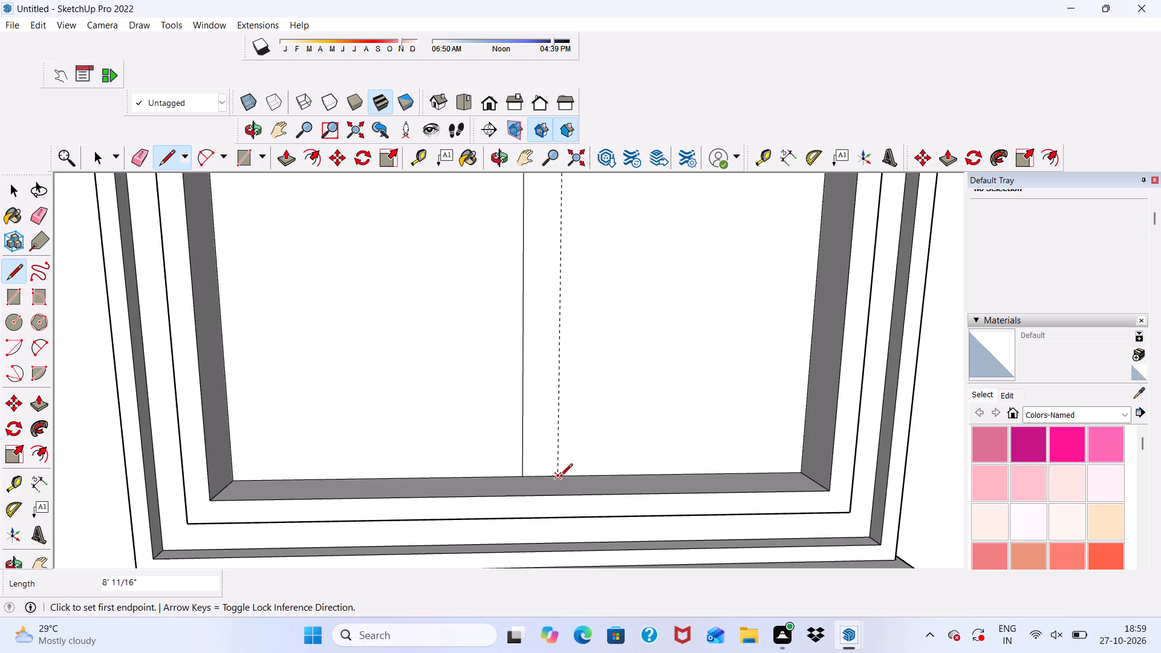
Draw a second vertical line in the lowest left window along the offset guide, from the opening's bottom edge to the inner arch.
{"action": "left_click", "coordinate": [560, 477]}
{"action": "scroll", "coordinate": [563, 447], "scroll_direction": "down", "scroll_amount": 5}
{"action": "scroll", "coordinate": [567, 457], "scroll_direction": "up", "scroll_amount": 1}
{"action": "scroll", "coordinate": [565, 448], "scroll_direction": "down", "scroll_amount": 6}
{"action": "scroll", "coordinate": [579, 263], "scroll_direction": "up", "scroll_amount": 2}
{"action": "scroll", "coordinate": [554, 212], "scroll_direction": "up", "scroll_amount": 2}
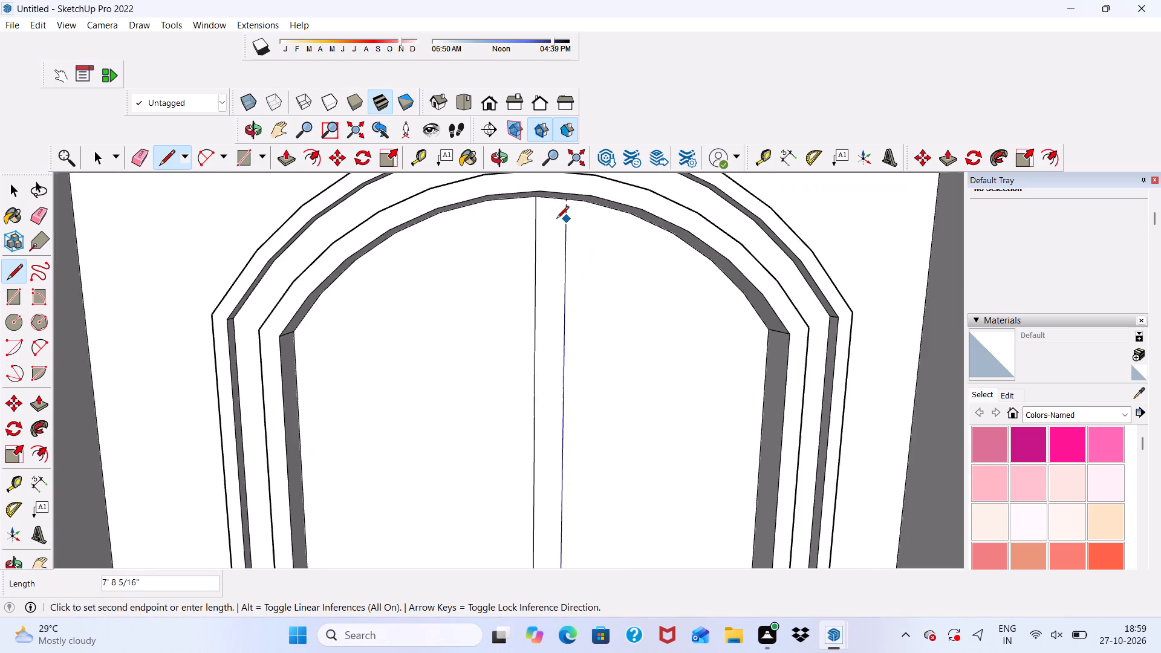
{"action": "scroll", "coordinate": [556, 219], "scroll_direction": "up", "scroll_amount": 6}
{"action": "left_click", "coordinate": [572, 194]}
{"action": "scroll", "coordinate": [554, 352], "scroll_direction": "down", "scroll_amount": 2}
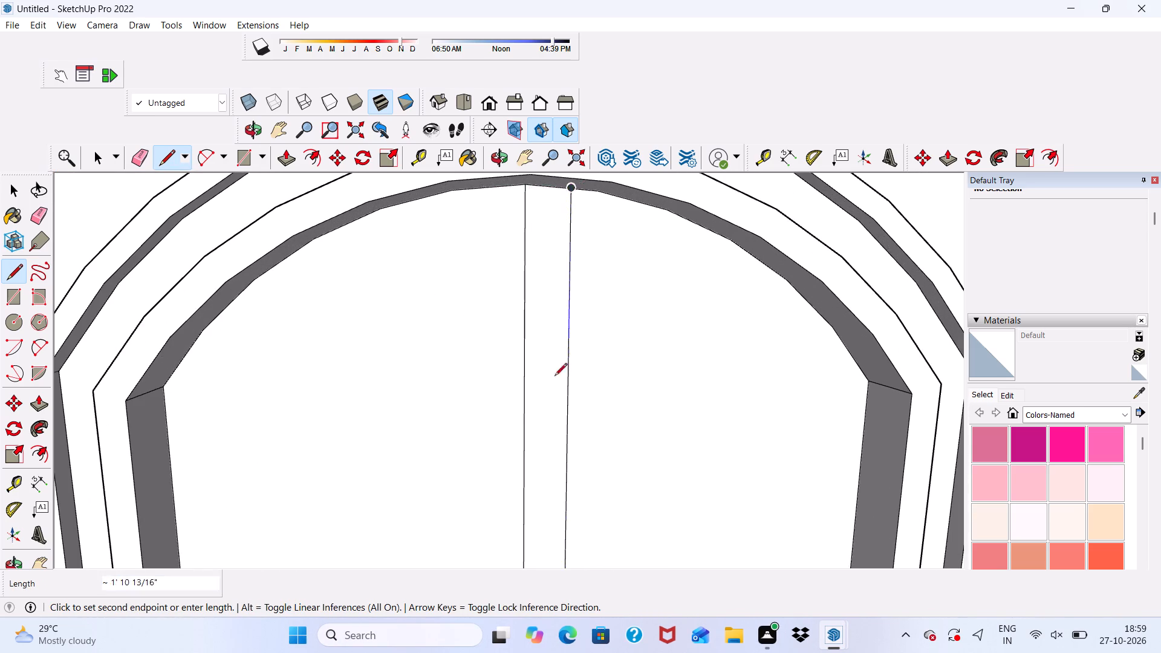
{"action": "scroll", "coordinate": [554, 377], "scroll_direction": "down", "scroll_amount": 14}
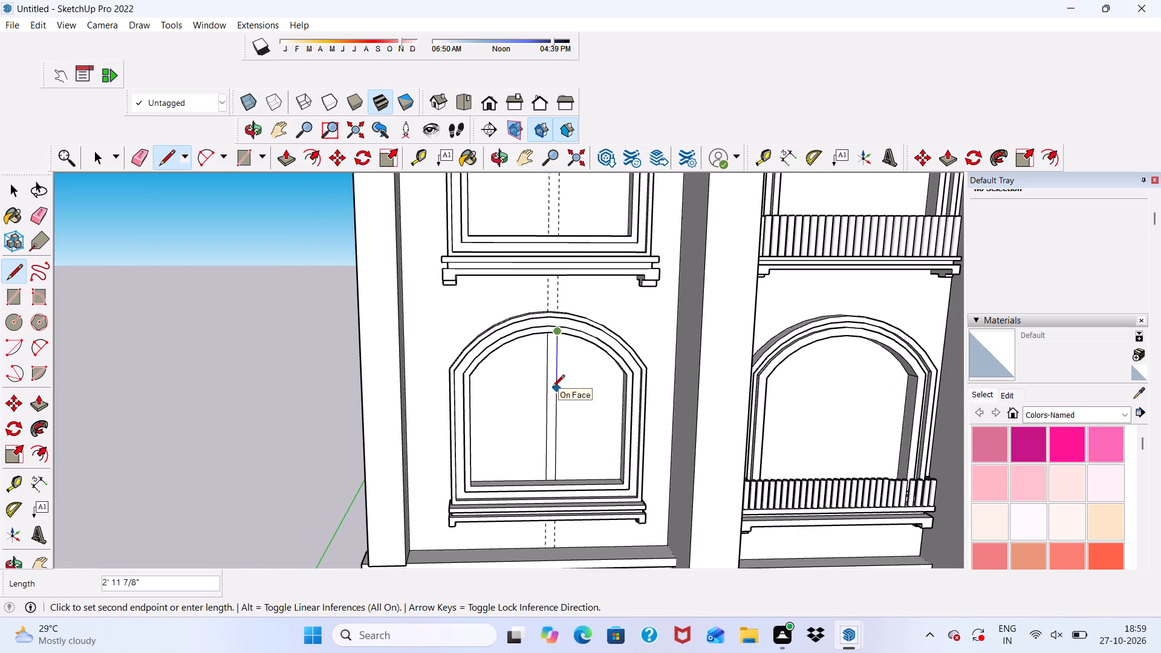
{"action": "scroll", "coordinate": [525, 421], "scroll_direction": "down", "scroll_amount": 1}
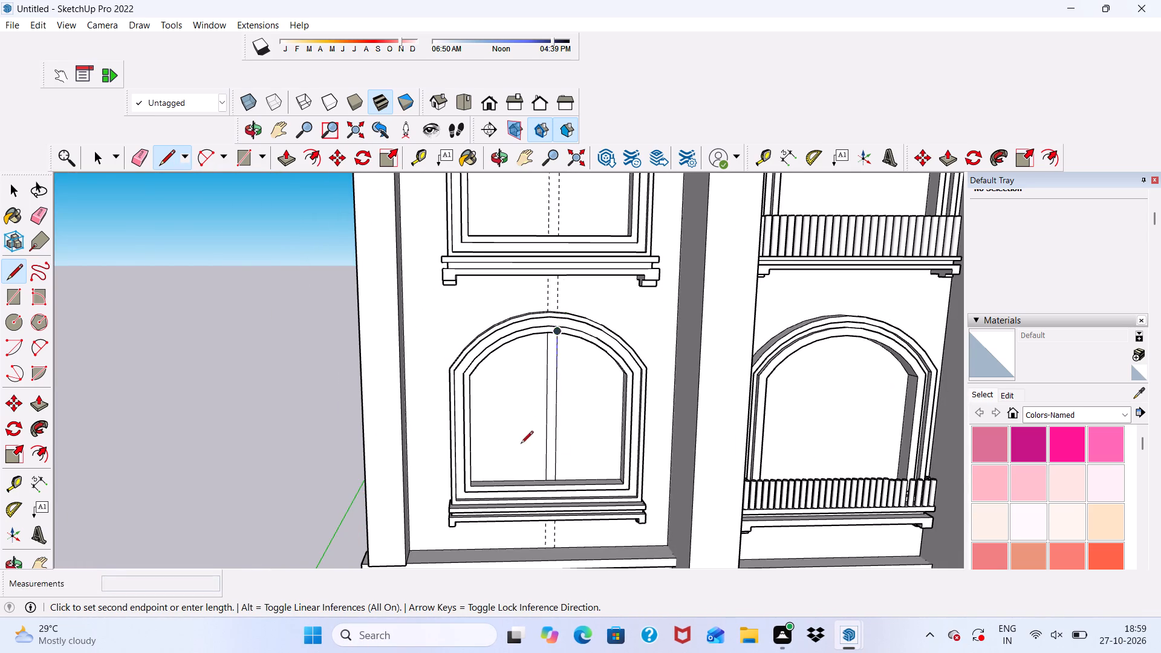
{"action": "scroll", "coordinate": [521, 444], "scroll_direction": "down", "scroll_amount": 8}
{"action": "key", "text": "space"}
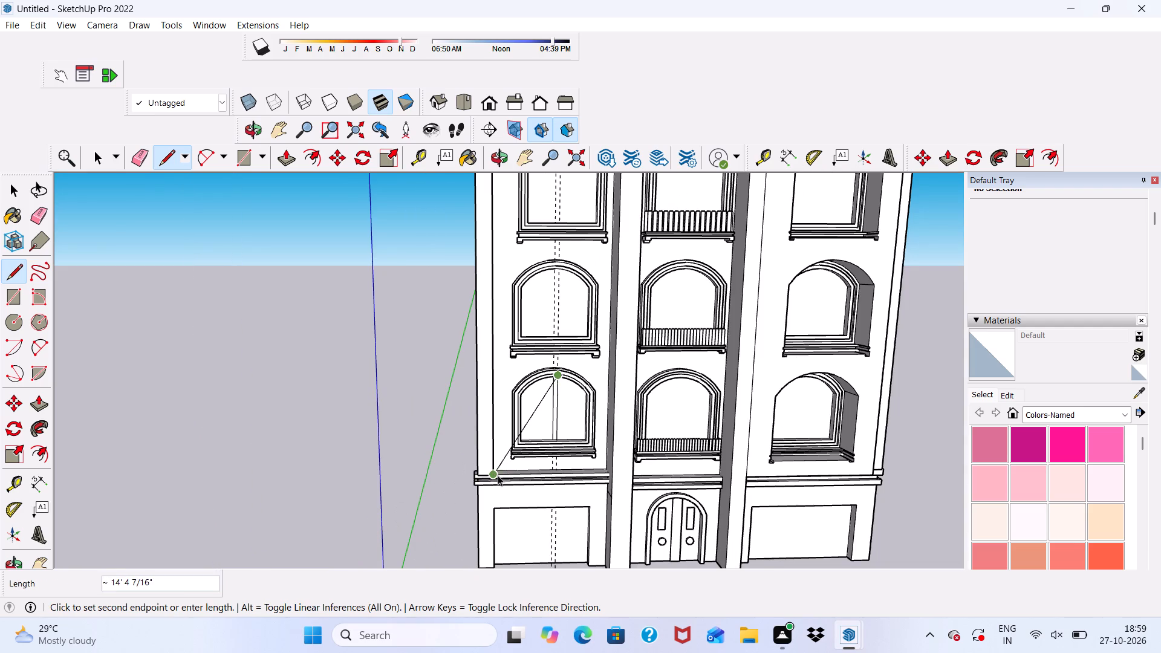
Draw a vertical line about 8' 11/16" long along the centre guide of the second-lowest left window, from bottom edge to arch apex.
{"action": "left_click", "coordinate": [167, 159]}
{"action": "scroll", "coordinate": [244, 283], "scroll_direction": "down", "scroll_amount": 3}
{"action": "scroll", "coordinate": [502, 284], "scroll_direction": "up", "scroll_amount": 14}
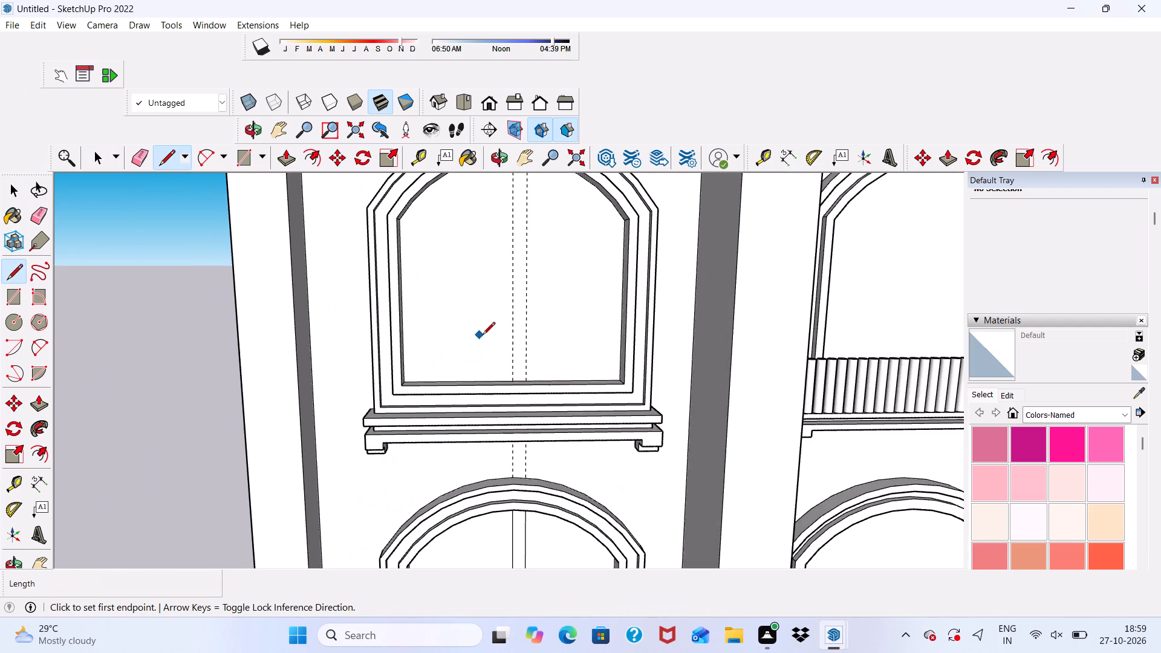
{"action": "scroll", "coordinate": [496, 362], "scroll_direction": "up", "scroll_amount": 7}
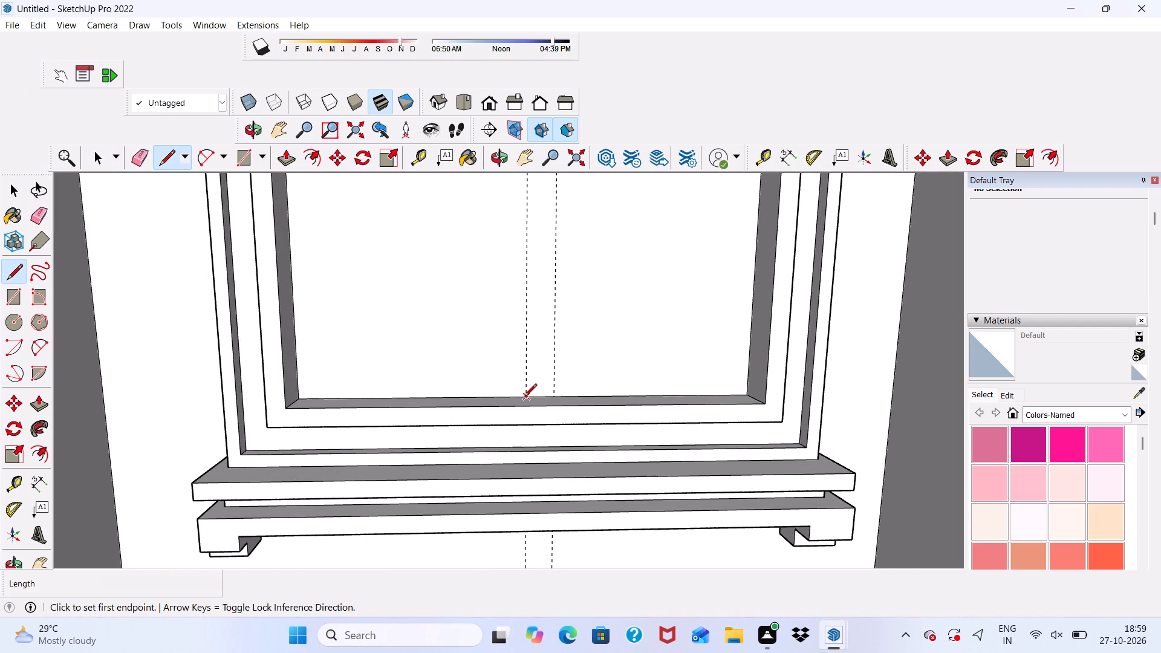
{"action": "left_click", "coordinate": [524, 397]}
{"action": "scroll", "coordinate": [520, 319], "scroll_direction": "down", "scroll_amount": 16}
{"action": "scroll", "coordinate": [515, 287], "scroll_direction": "up", "scroll_amount": 6}
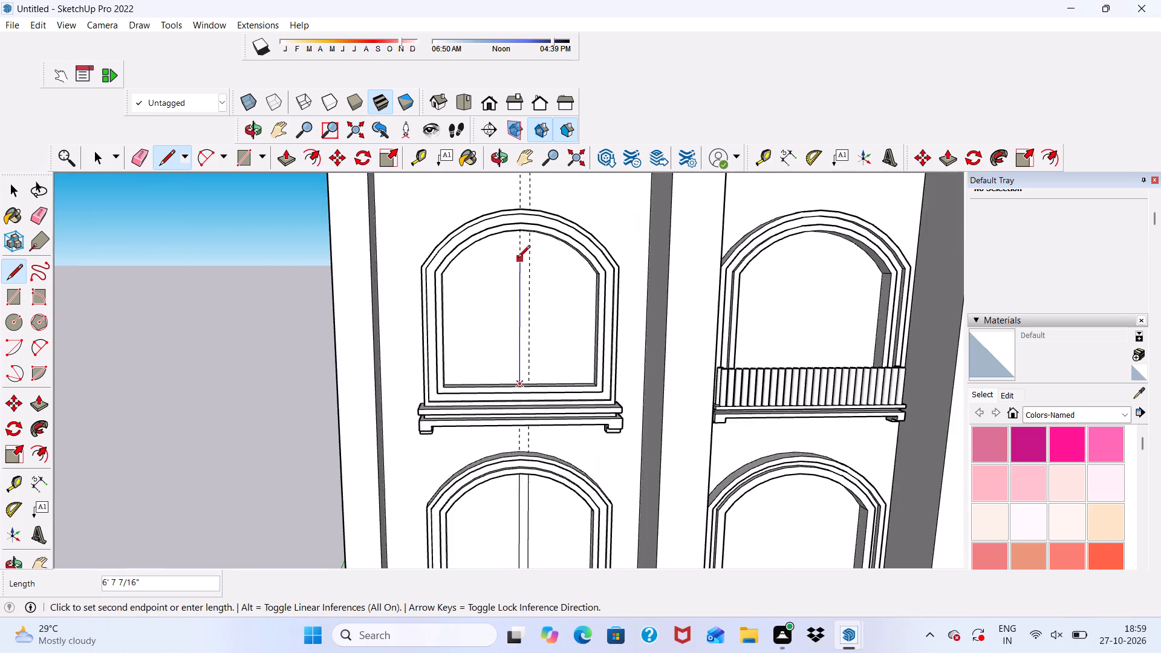
{"action": "scroll", "coordinate": [518, 259], "scroll_direction": "up", "scroll_amount": 2}
{"action": "middle_click_drag", "start_coordinate": [518, 252], "coordinate": [518, 207]}
{"action": "scroll", "coordinate": [518, 207], "scroll_direction": "up", "scroll_amount": 9}
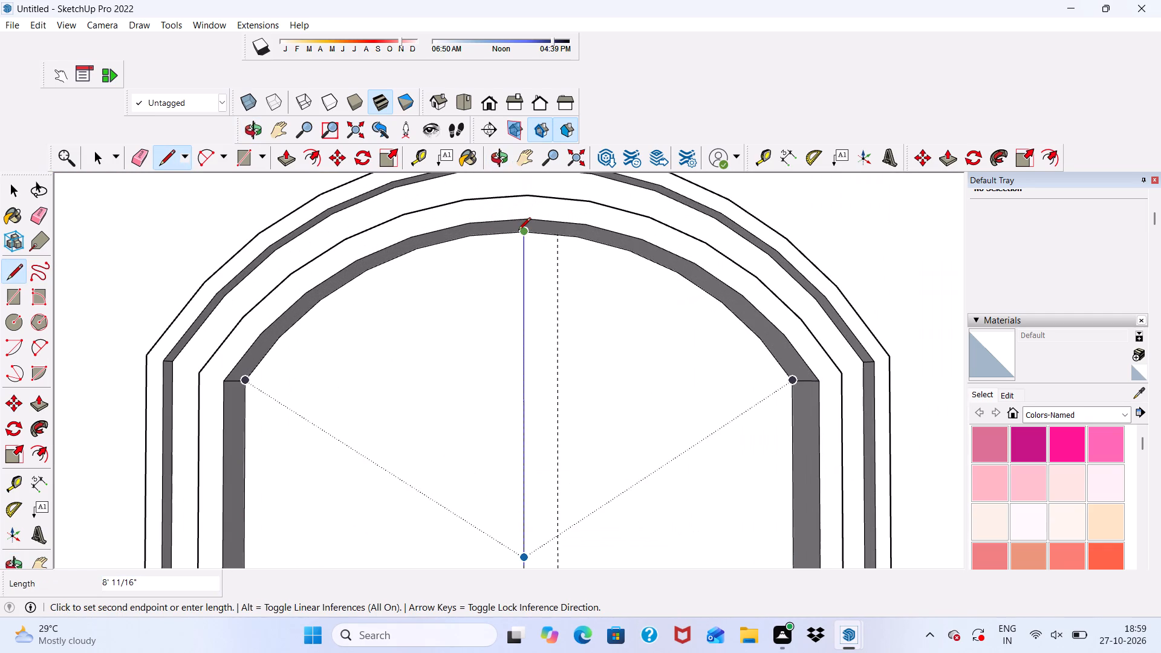
{"action": "left_click", "coordinate": [518, 231]}
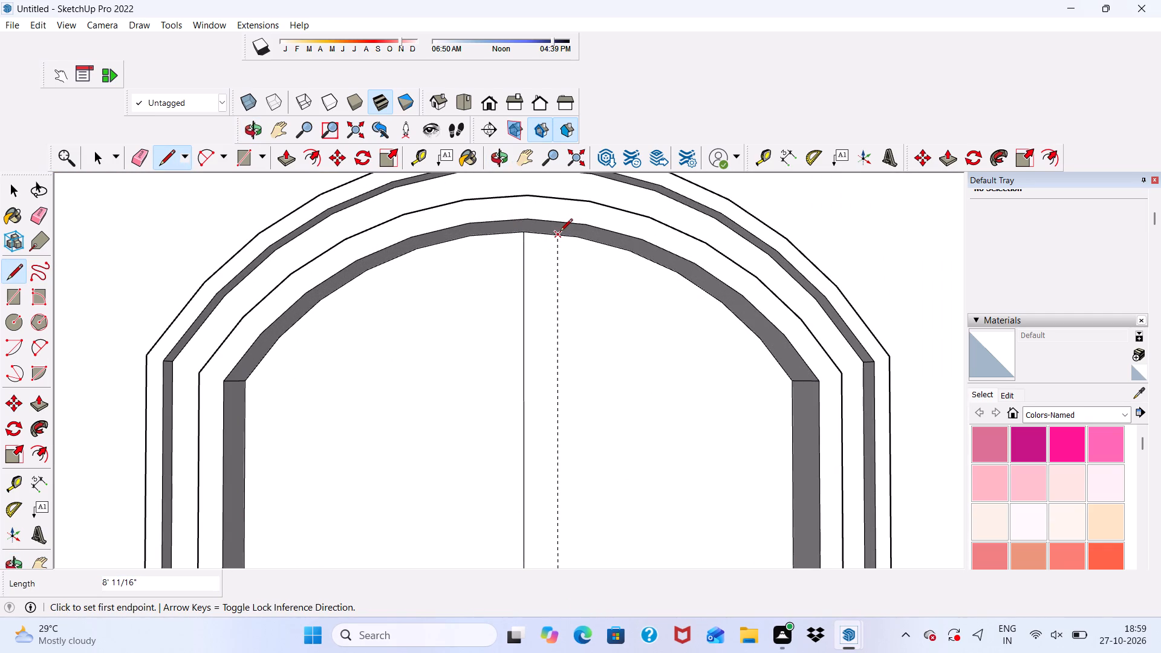
Draw the bar's second vertical line along the offset guide in the second-lowest left window, from inner arch to bottom edge.
{"action": "left_click", "coordinate": [560, 232]}
{"action": "scroll", "coordinate": [519, 322], "scroll_direction": "down", "scroll_amount": 16}
{"action": "scroll", "coordinate": [527, 424], "scroll_direction": "up", "scroll_amount": 4}
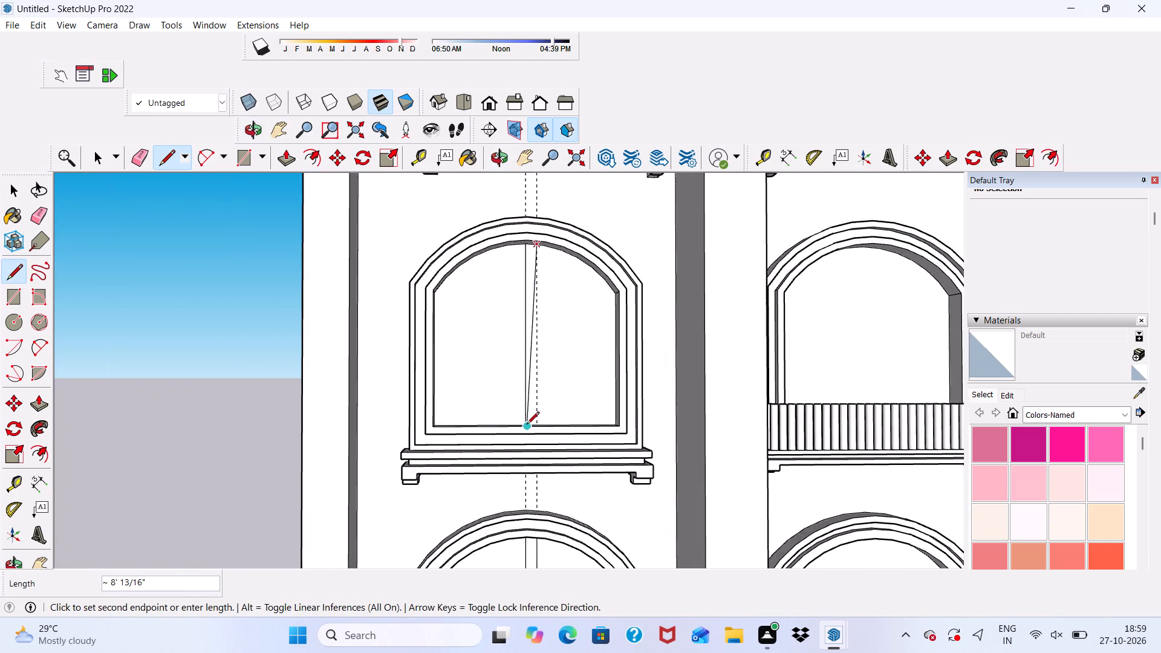
{"action": "scroll", "coordinate": [527, 425], "scroll_direction": "up", "scroll_amount": 7}
{"action": "middle_click_drag", "start_coordinate": [538, 419], "coordinate": [542, 506]}
{"action": "scroll", "coordinate": [540, 453], "scroll_direction": "up", "scroll_amount": 6}
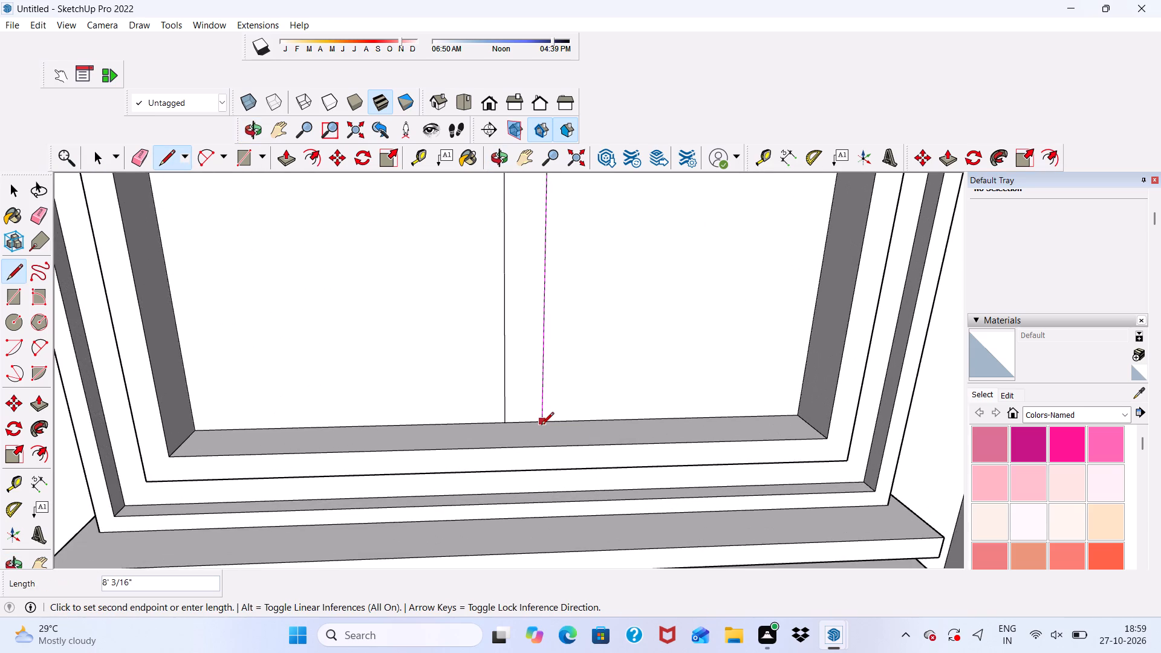
{"action": "left_click", "coordinate": [541, 426]}
Draw a vertical line in the third left window from the bottom along the first guide, from the opening's bottom edge to the inner arch.
{"action": "scroll", "coordinate": [405, 445], "scroll_direction": "down", "scroll_amount": 20}
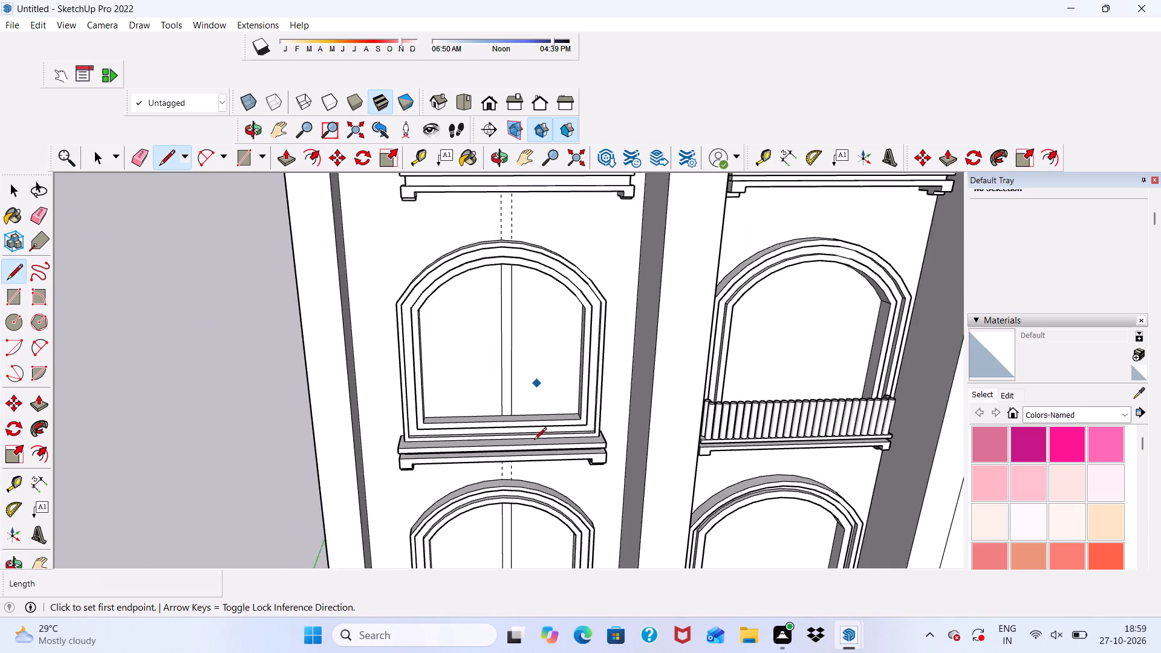
{"action": "scroll", "coordinate": [534, 441], "scroll_direction": "down", "scroll_amount": 1}
{"action": "scroll", "coordinate": [514, 243], "scroll_direction": "up", "scroll_amount": 5}
{"action": "scroll", "coordinate": [515, 248], "scroll_direction": "down", "scroll_amount": 1}
{"action": "scroll", "coordinate": [511, 259], "scroll_direction": "up", "scroll_amount": 13}
{"action": "scroll", "coordinate": [510, 261], "scroll_direction": "down", "scroll_amount": 1}
{"action": "scroll", "coordinate": [515, 265], "scroll_direction": "up", "scroll_amount": 3}
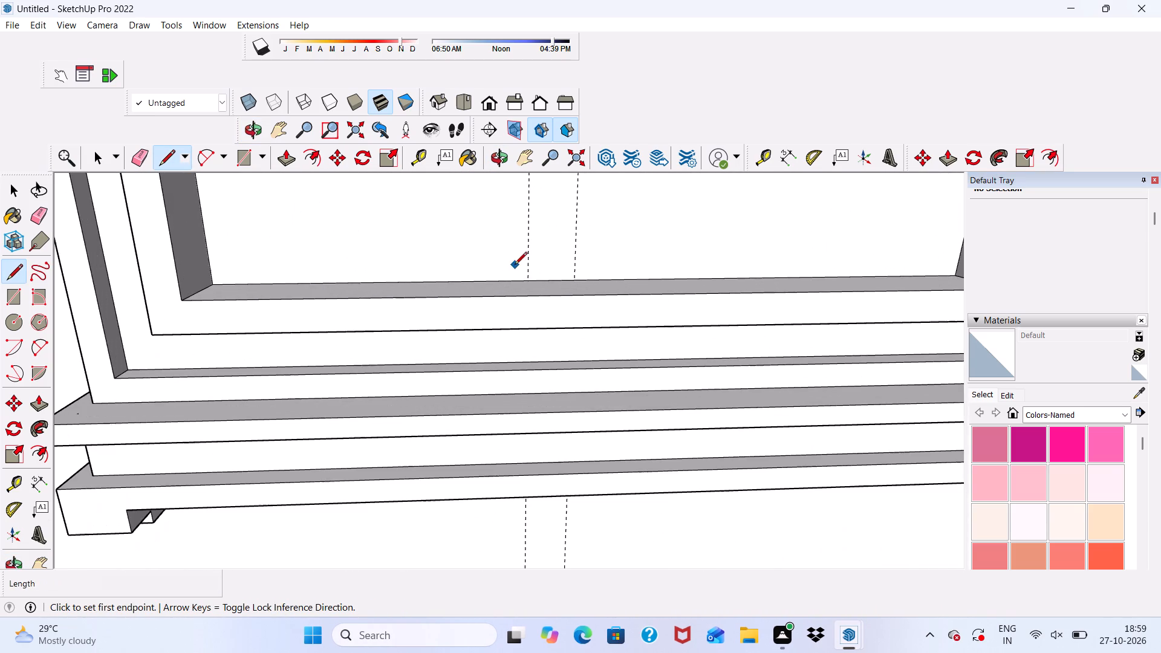
{"action": "left_click", "coordinate": [528, 278]}
{"action": "scroll", "coordinate": [536, 224], "scroll_direction": "down", "scroll_amount": 4}
{"action": "scroll", "coordinate": [538, 276], "scroll_direction": "down", "scroll_amount": 5}
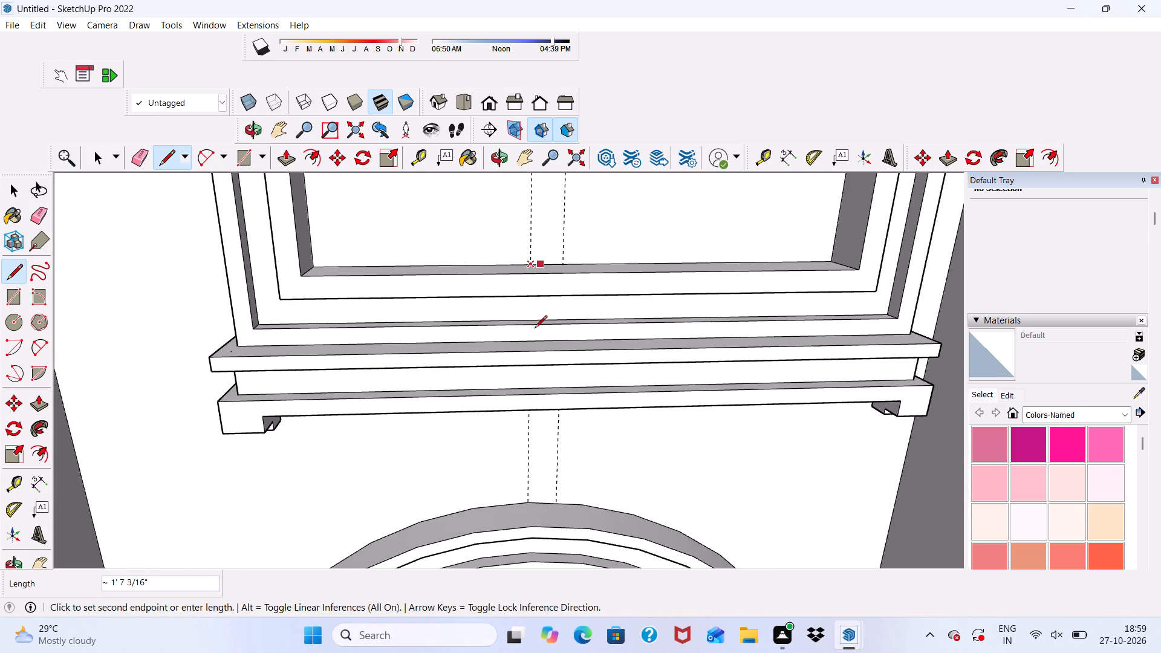
{"action": "scroll", "coordinate": [535, 329], "scroll_direction": "down", "scroll_amount": 12}
{"action": "scroll", "coordinate": [530, 242], "scroll_direction": "up", "scroll_amount": 8}
{"action": "scroll", "coordinate": [529, 181], "scroll_direction": "down", "scroll_amount": 9}
{"action": "scroll", "coordinate": [549, 236], "scroll_direction": "up", "scroll_amount": 4}
{"action": "middle_click_drag", "start_coordinate": [542, 213], "coordinate": [542, 159]}
{"action": "scroll", "coordinate": [542, 159], "scroll_direction": "up", "scroll_amount": 4}
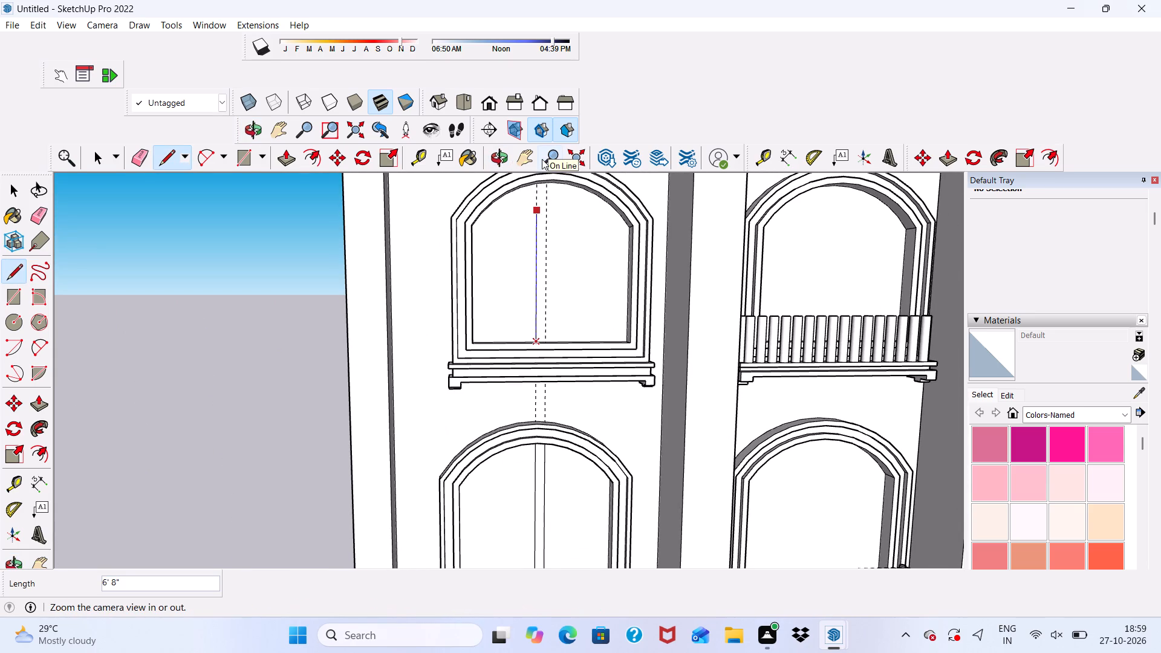
{"action": "scroll", "coordinate": [542, 159], "scroll_direction": "up", "scroll_amount": 12}
{"action": "scroll", "coordinate": [535, 180], "scroll_direction": "down", "scroll_amount": 4}
{"action": "scroll", "coordinate": [533, 179], "scroll_direction": "up", "scroll_amount": 4}
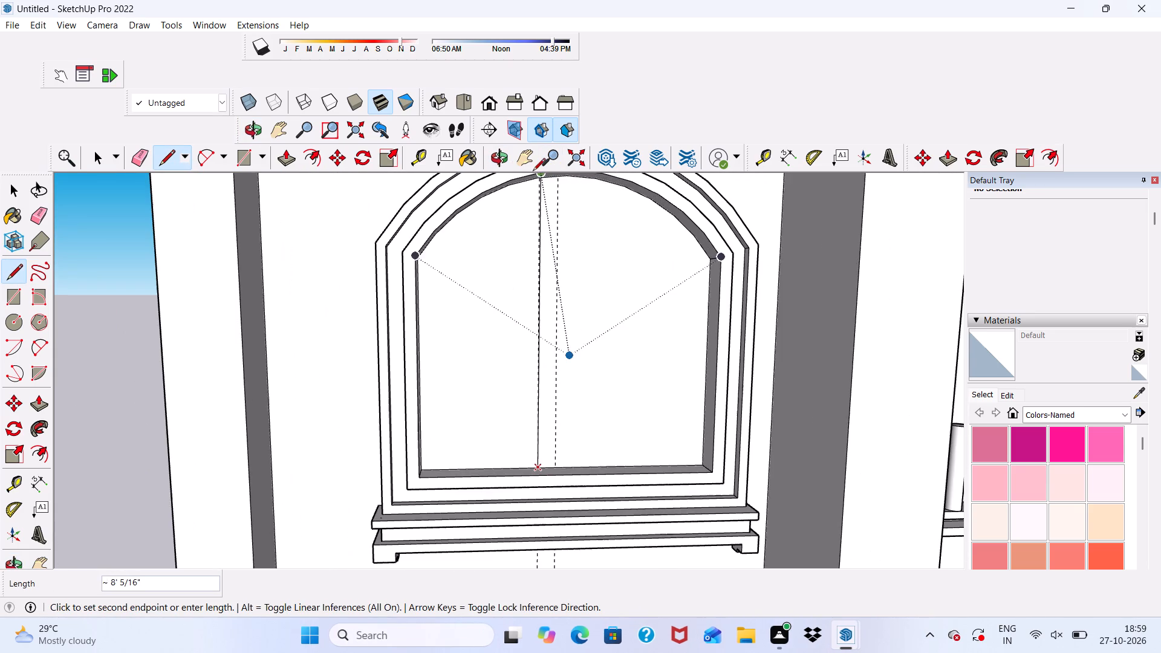
{"action": "middle_click_drag", "start_coordinate": [536, 226], "coordinate": [538, 146]}
{"action": "scroll", "coordinate": [538, 195], "scroll_direction": "up", "scroll_amount": 7}
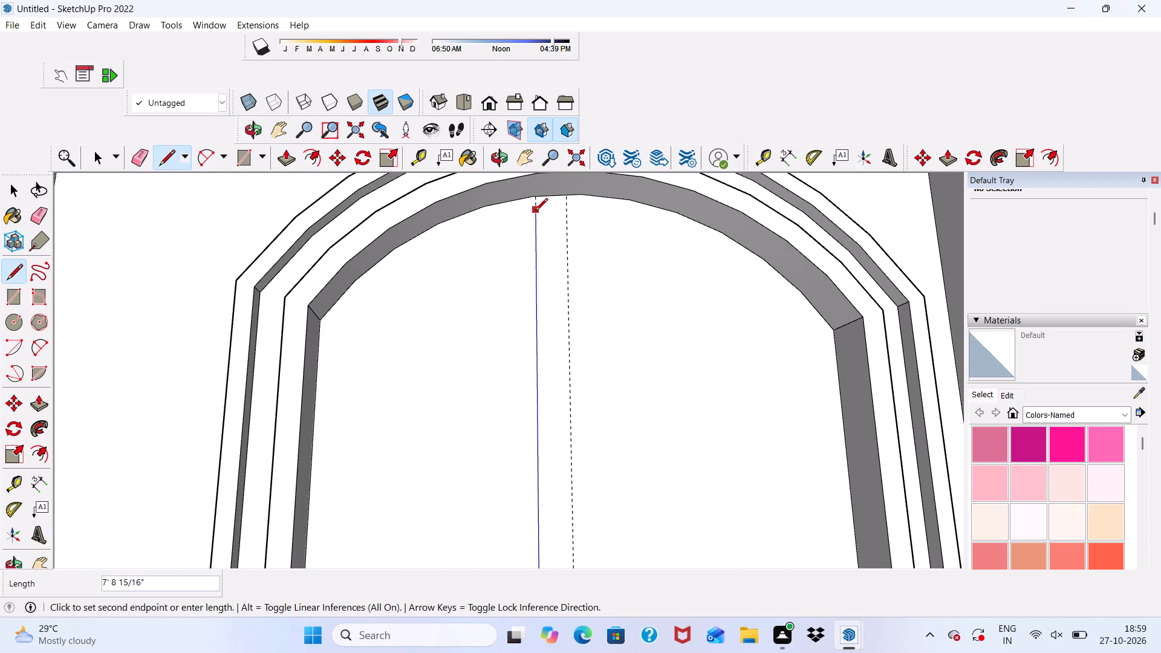
{"action": "scroll", "coordinate": [541, 202], "scroll_direction": "up", "scroll_amount": 3}
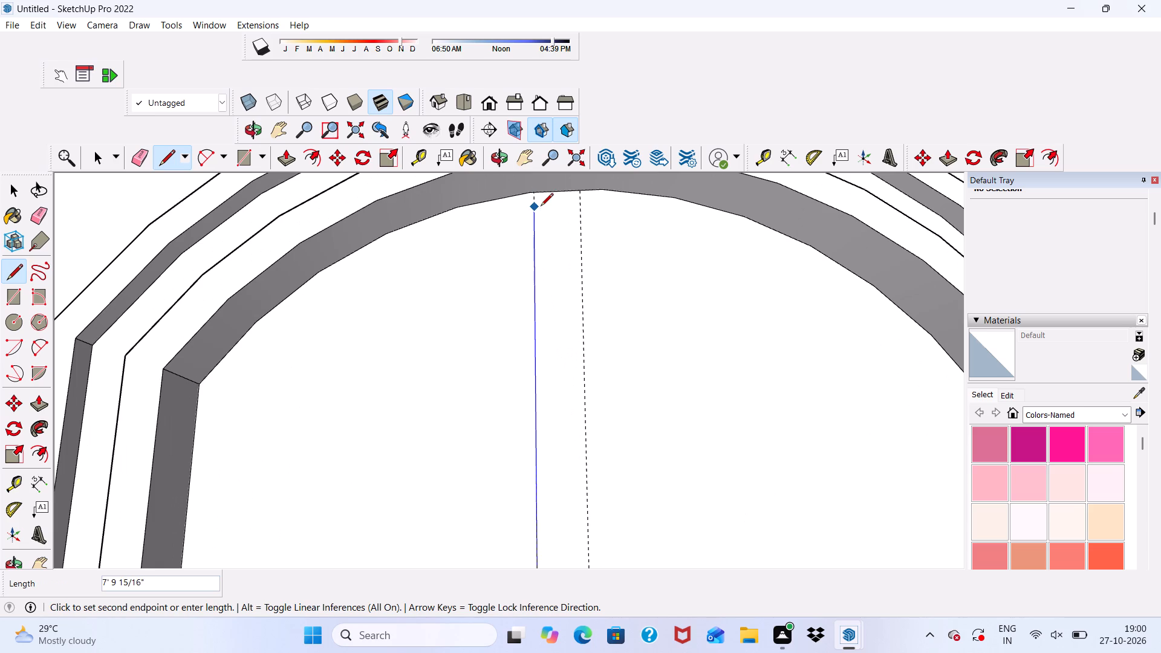
{"action": "left_click", "coordinate": [541, 197]}
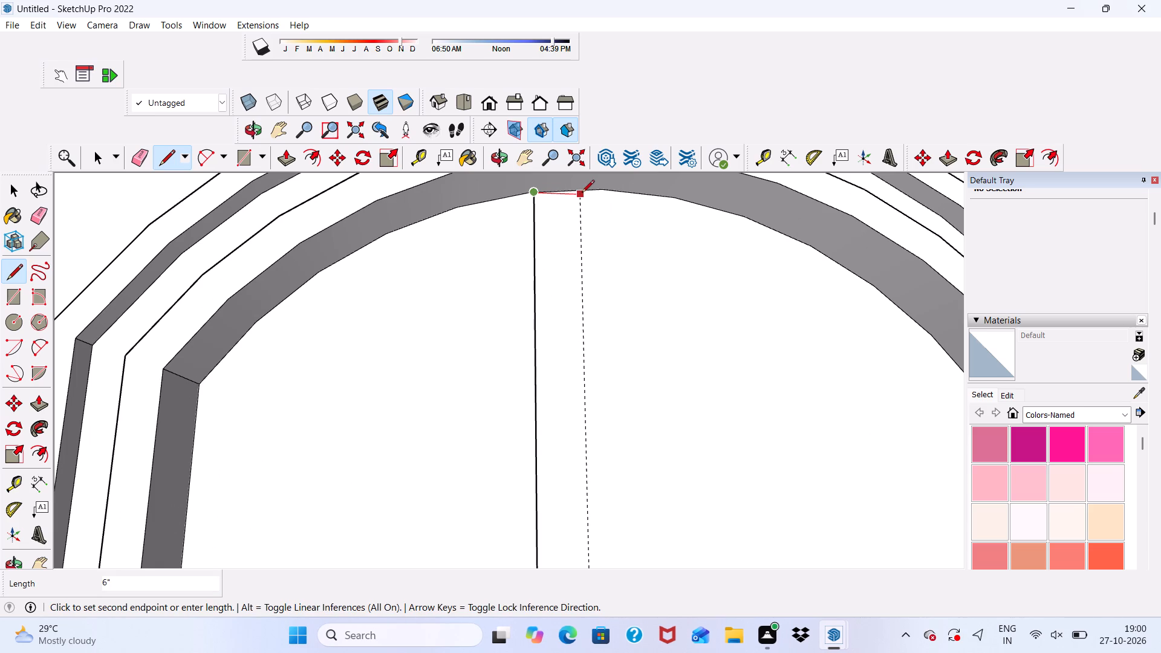
Join the guides at the third left window's arch with a line about 6" long, and draw a vertical line along the offset guide to the bottom edge.
{"action": "left_click", "coordinate": [582, 189]}
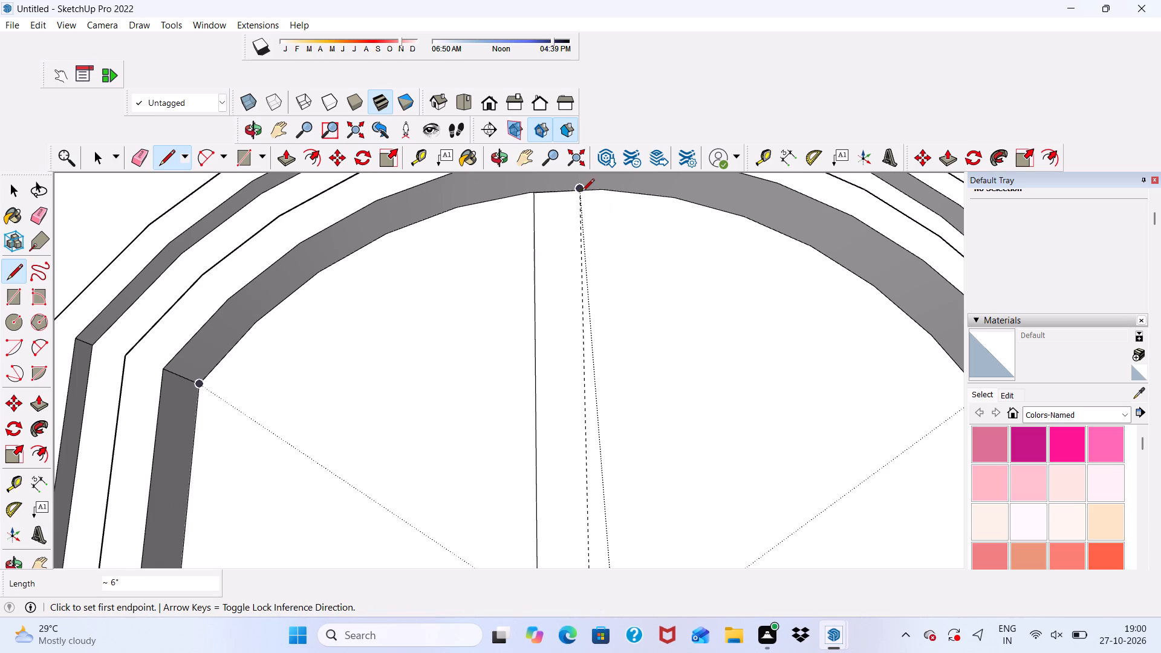
{"action": "left_click", "coordinate": [579, 195]}
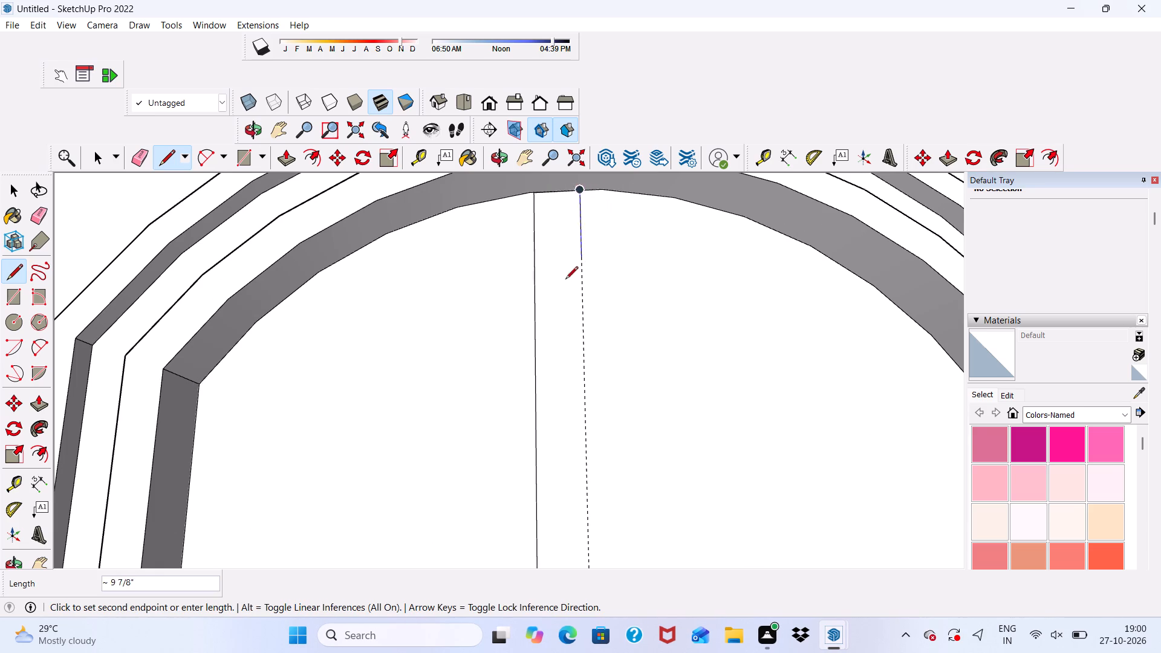
{"action": "scroll", "coordinate": [565, 285], "scroll_direction": "down", "scroll_amount": 20}
{"action": "middle_click_drag", "start_coordinate": [571, 377], "coordinate": [543, 534]}
{"action": "scroll", "coordinate": [572, 425], "scroll_direction": "up", "scroll_amount": 4}
{"action": "scroll", "coordinate": [554, 371], "scroll_direction": "up", "scroll_amount": 8}
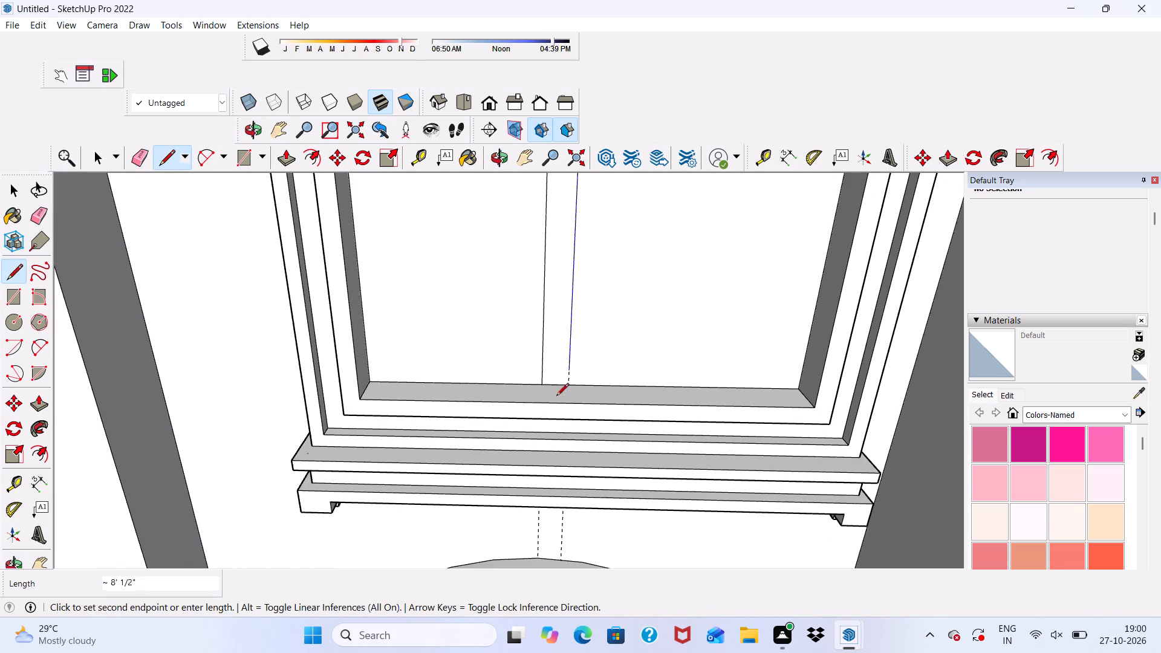
{"action": "left_click", "coordinate": [567, 386]}
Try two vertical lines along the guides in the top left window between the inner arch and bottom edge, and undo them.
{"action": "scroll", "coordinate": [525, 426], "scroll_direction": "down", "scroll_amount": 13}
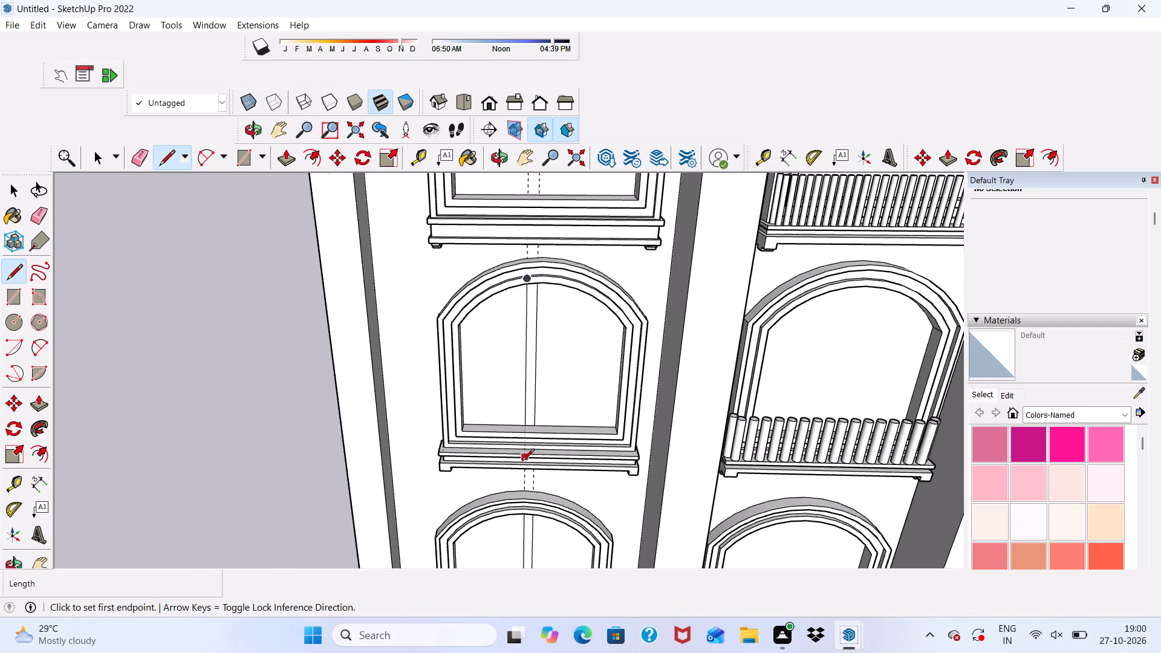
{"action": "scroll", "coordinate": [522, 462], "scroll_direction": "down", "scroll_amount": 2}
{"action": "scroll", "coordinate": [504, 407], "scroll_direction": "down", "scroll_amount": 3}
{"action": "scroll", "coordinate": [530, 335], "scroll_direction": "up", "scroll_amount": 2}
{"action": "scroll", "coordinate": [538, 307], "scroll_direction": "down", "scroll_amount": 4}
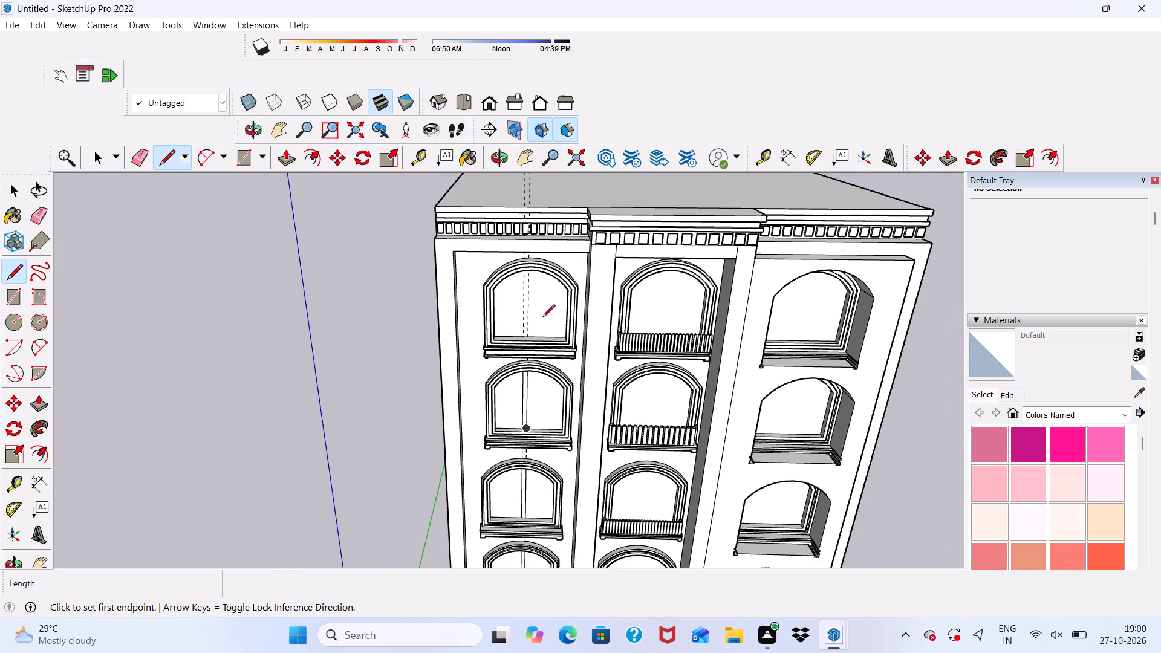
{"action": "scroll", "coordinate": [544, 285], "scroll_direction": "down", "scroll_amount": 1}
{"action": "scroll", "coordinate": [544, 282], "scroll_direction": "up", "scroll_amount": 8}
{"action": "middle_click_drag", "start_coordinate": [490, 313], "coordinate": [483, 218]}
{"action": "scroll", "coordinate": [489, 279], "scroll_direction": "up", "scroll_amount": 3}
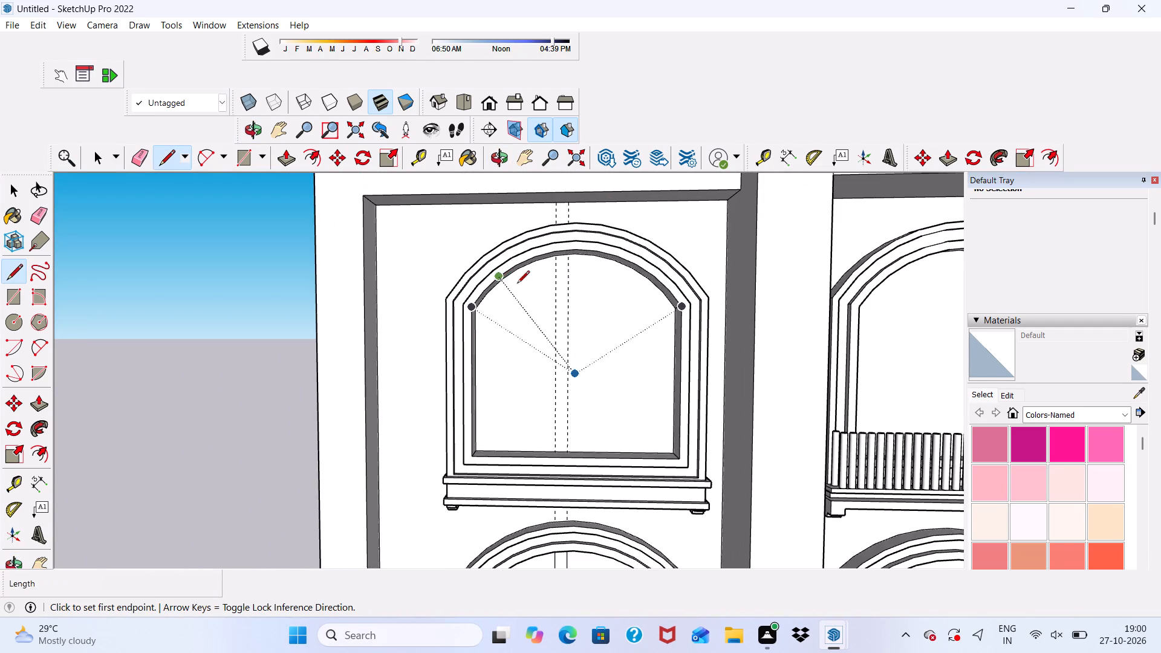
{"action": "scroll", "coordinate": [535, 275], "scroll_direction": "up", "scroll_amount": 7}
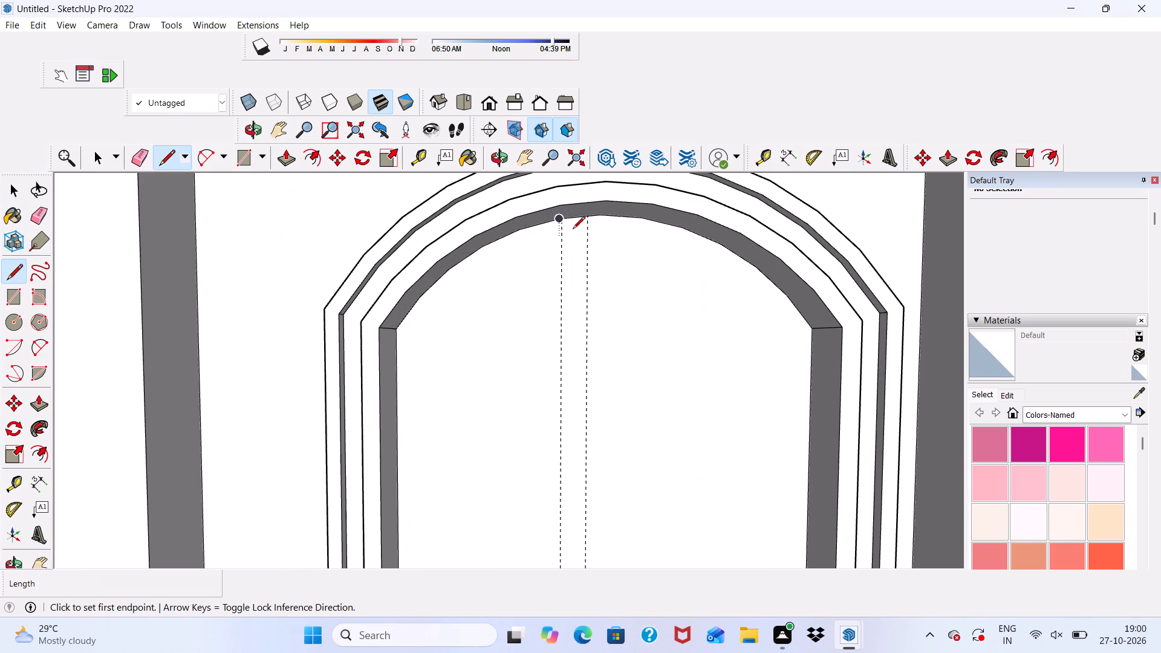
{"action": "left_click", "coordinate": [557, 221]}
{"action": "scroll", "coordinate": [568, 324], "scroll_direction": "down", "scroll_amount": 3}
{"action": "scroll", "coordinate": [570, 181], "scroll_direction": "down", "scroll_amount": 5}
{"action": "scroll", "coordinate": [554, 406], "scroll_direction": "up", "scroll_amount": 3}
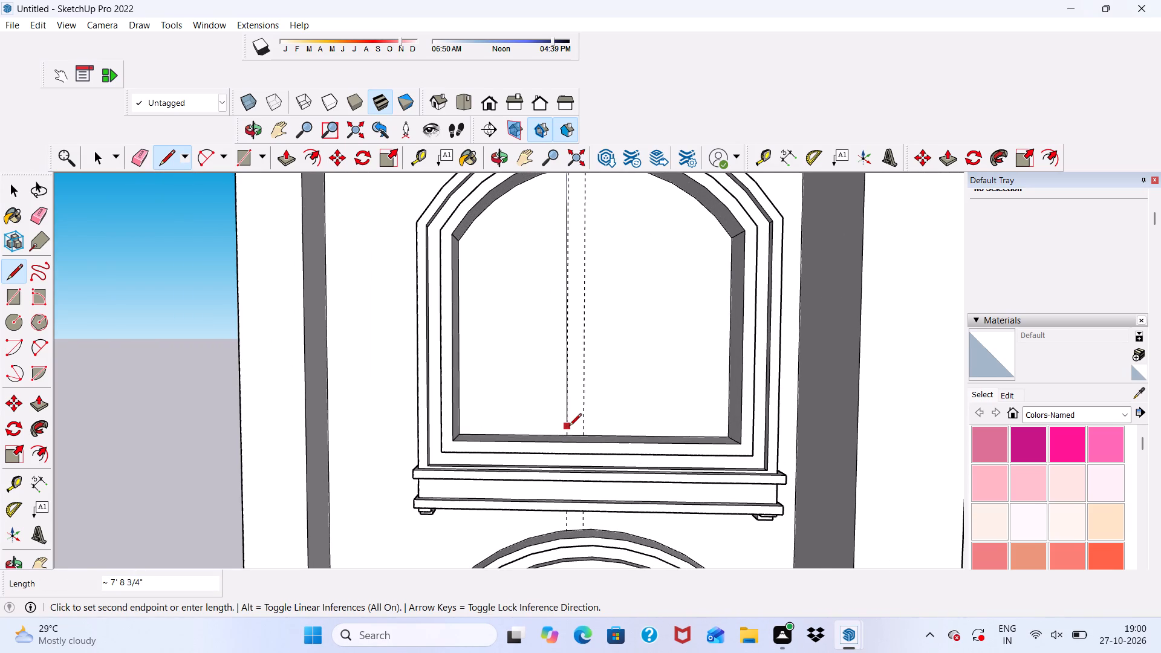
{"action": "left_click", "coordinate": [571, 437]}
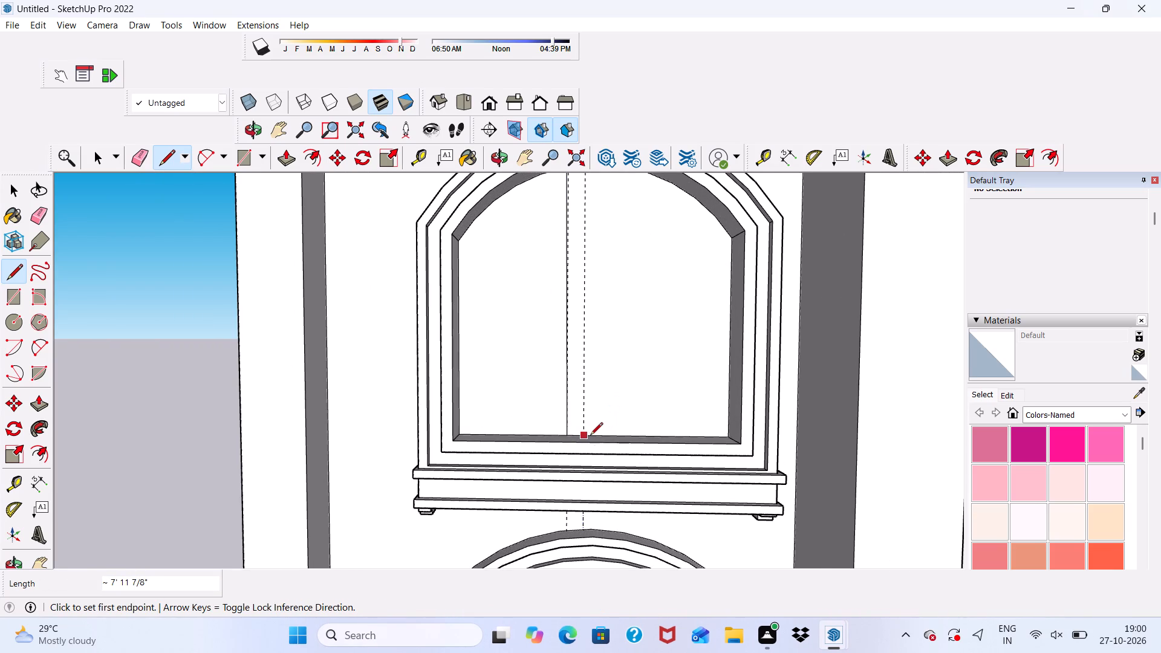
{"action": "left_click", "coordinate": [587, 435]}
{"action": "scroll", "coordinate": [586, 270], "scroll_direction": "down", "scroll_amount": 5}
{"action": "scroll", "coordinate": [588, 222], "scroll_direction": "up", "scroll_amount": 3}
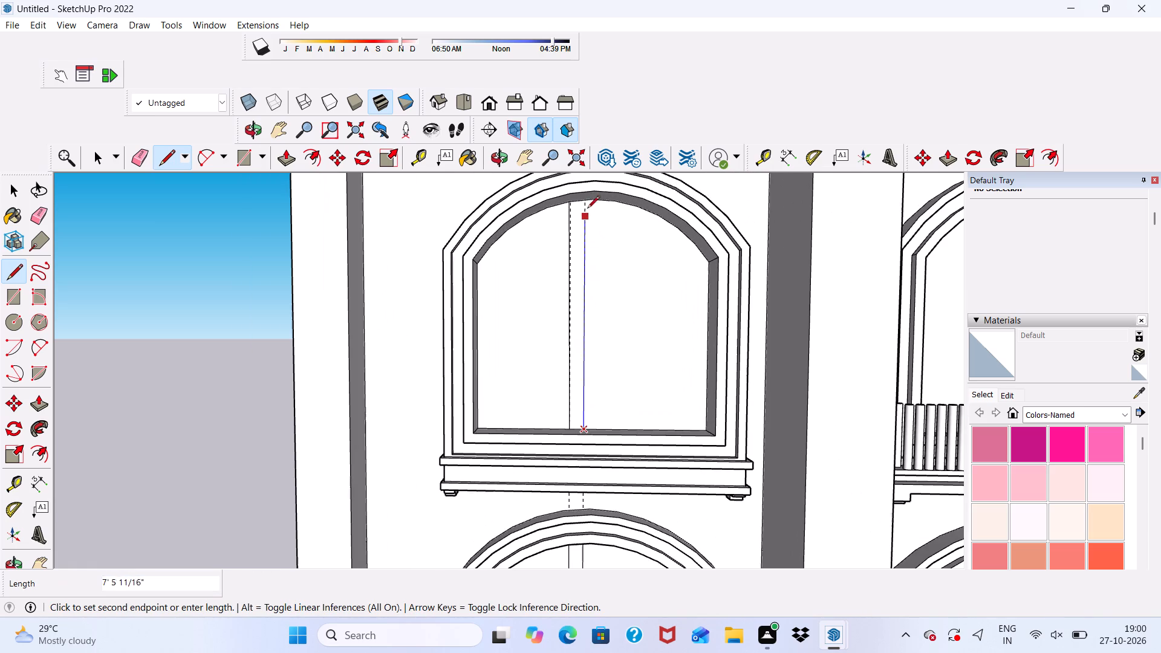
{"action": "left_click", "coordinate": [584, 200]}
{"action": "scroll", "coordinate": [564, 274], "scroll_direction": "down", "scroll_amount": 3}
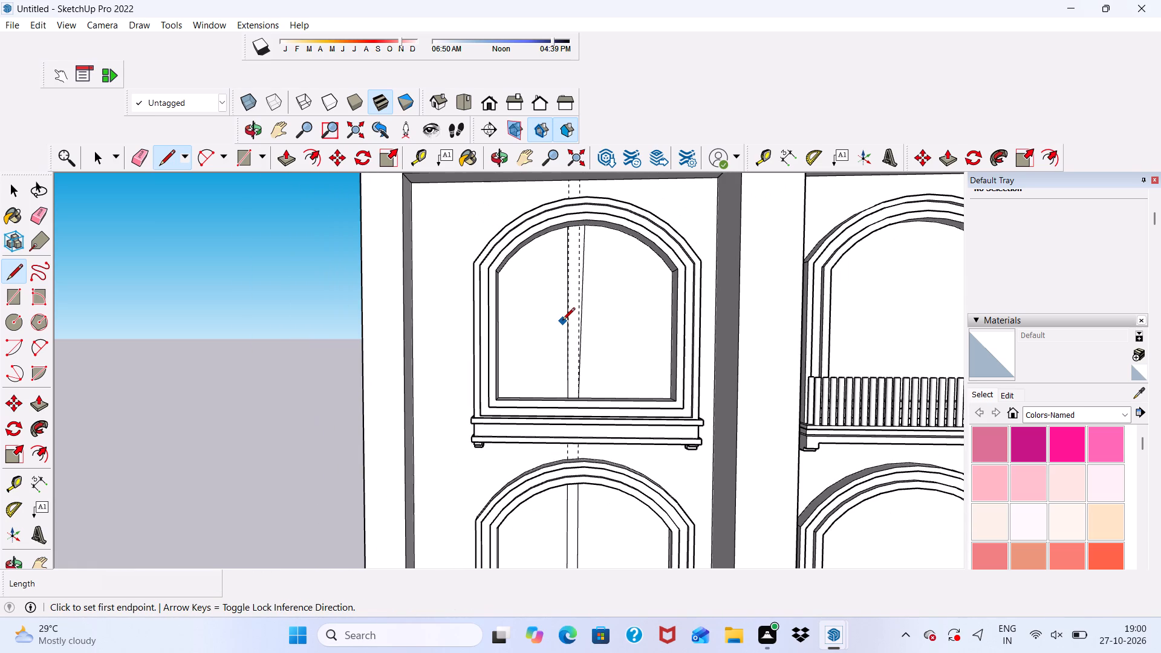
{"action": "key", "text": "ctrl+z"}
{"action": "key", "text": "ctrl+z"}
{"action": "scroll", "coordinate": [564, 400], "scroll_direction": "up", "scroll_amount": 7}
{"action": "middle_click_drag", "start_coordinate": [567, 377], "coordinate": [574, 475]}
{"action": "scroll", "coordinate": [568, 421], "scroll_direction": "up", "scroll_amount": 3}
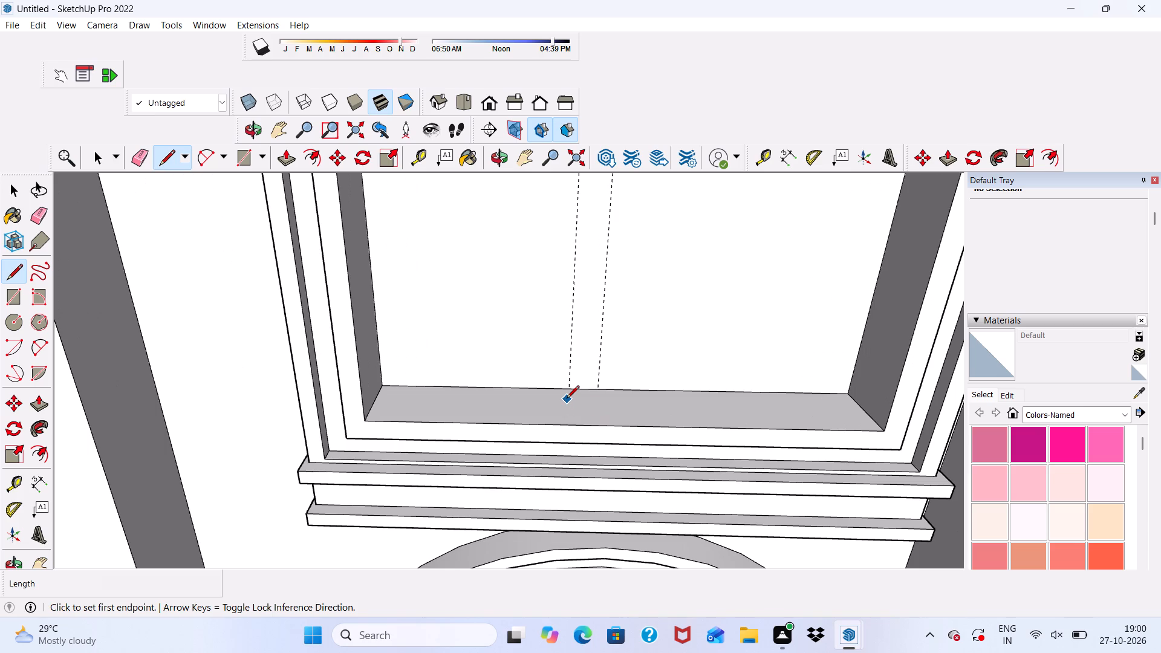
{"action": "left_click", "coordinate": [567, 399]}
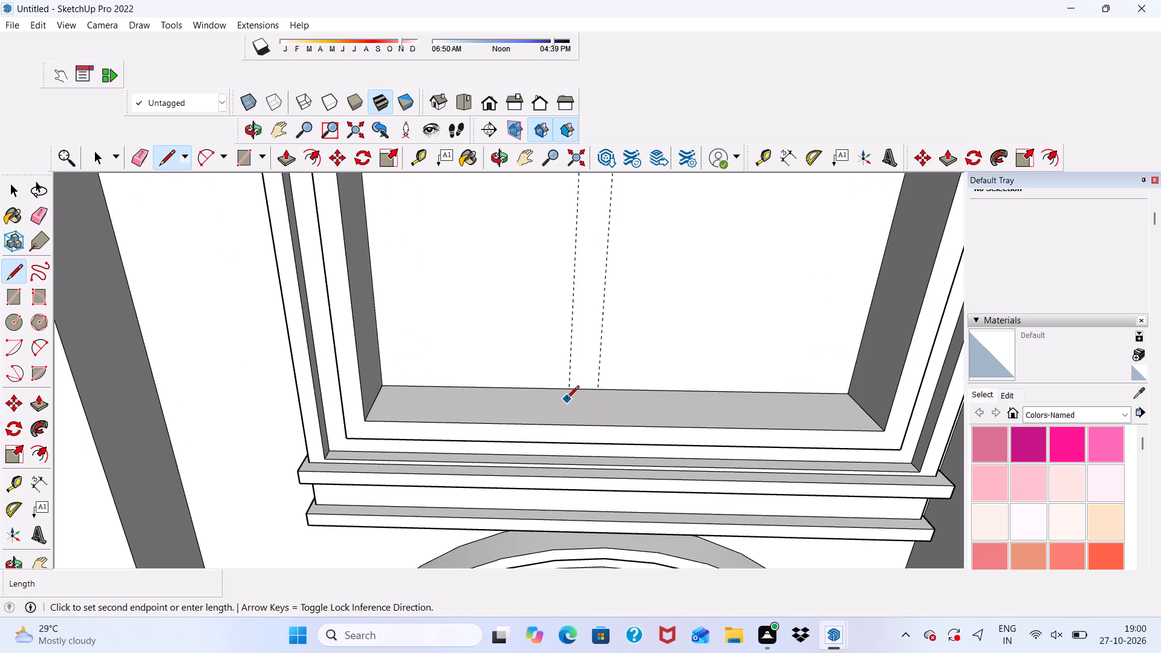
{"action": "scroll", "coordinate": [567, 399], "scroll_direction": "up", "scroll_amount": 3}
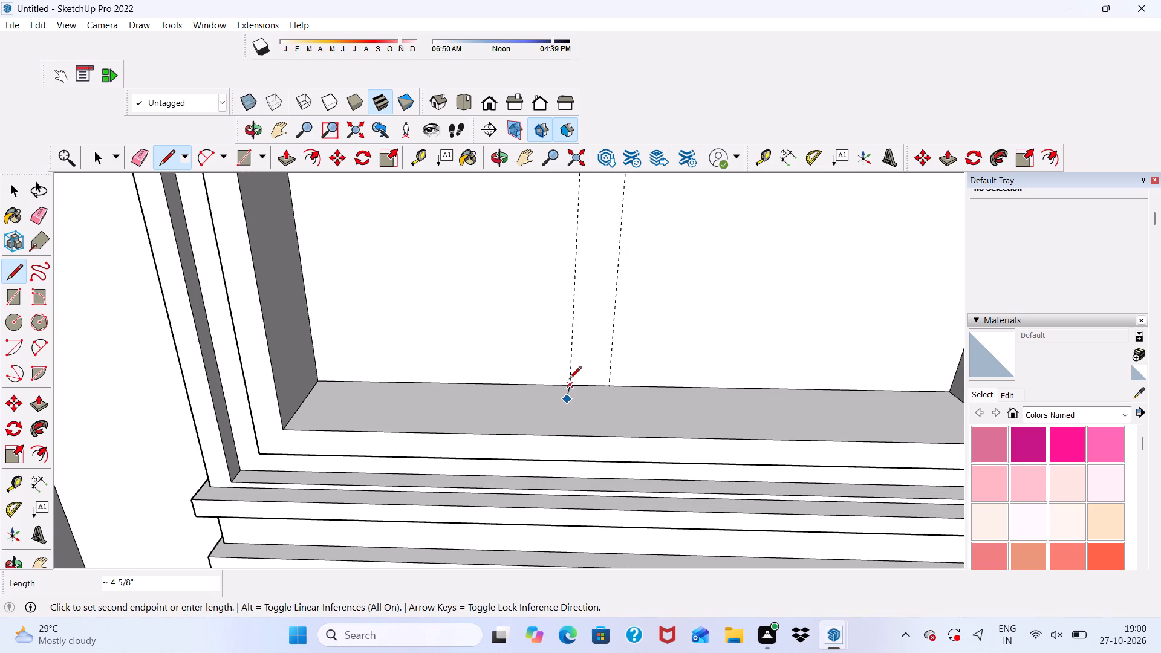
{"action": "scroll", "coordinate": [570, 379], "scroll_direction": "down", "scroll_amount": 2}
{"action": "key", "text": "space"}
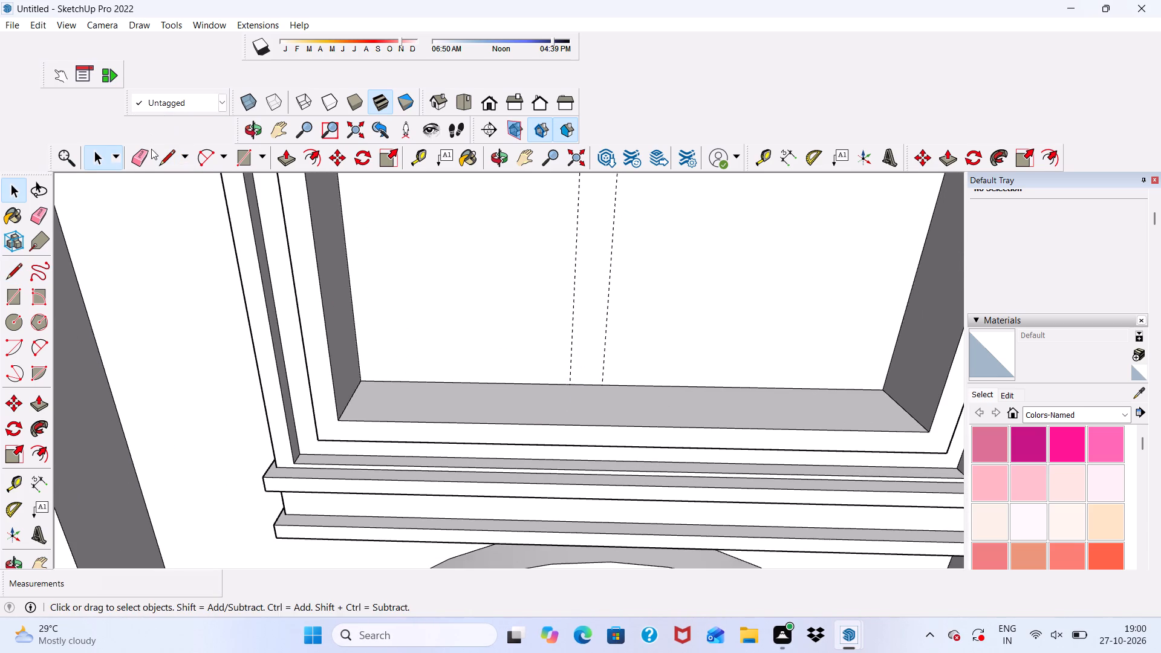
Draw a vertical line about 8' long in the top left window along the first guide, from the opening's bottom edge to the inner arch.
{"action": "left_click", "coordinate": [159, 158]}
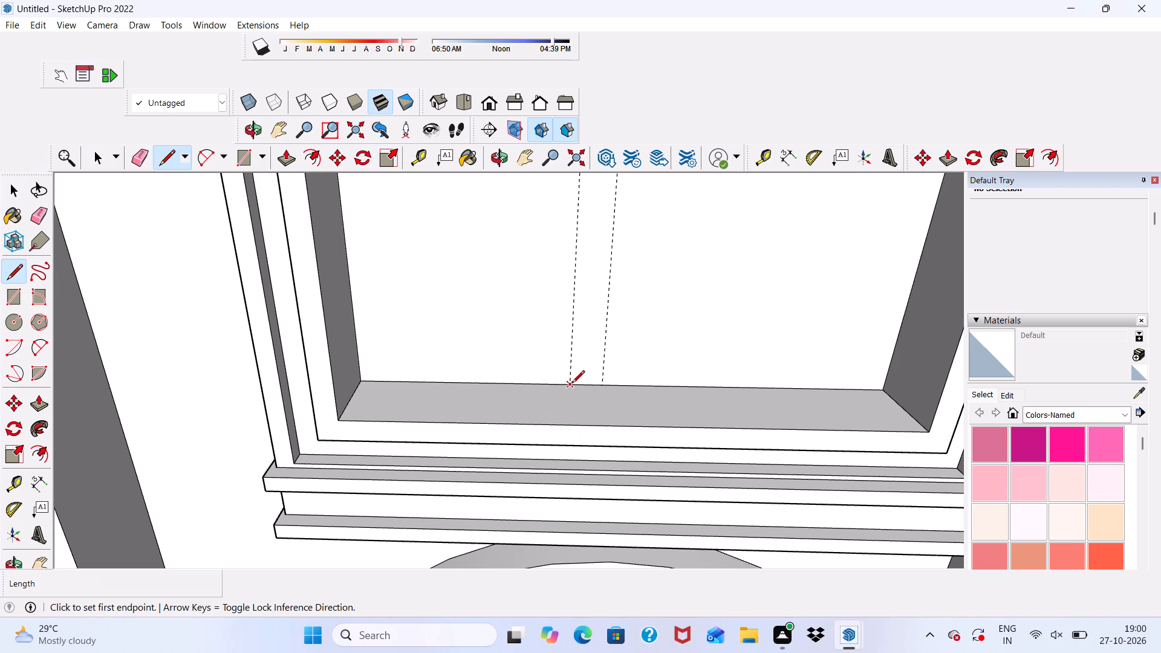
{"action": "left_click_drag", "start_coordinate": [572, 384], "coordinate": [571, 378]}
{"action": "scroll", "coordinate": [572, 342], "scroll_direction": "down", "scroll_amount": 14}
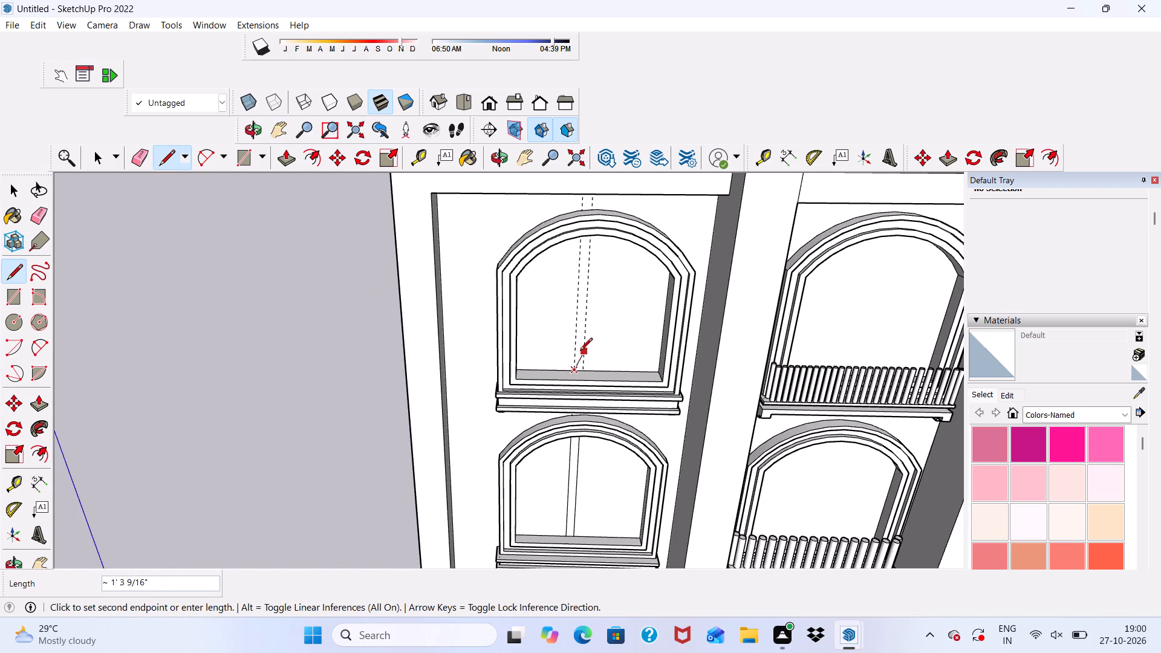
{"action": "middle_click_drag", "start_coordinate": [580, 351], "coordinate": [581, 223]}
{"action": "scroll", "coordinate": [581, 223], "scroll_direction": "up", "scroll_amount": 7}
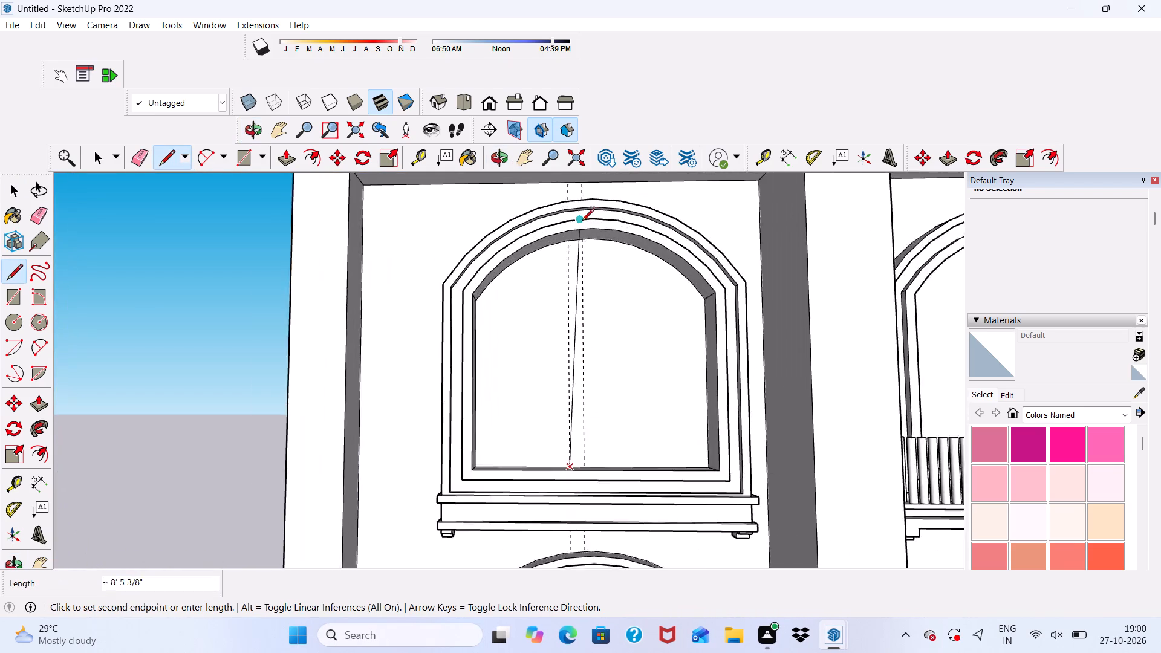
{"action": "scroll", "coordinate": [582, 222], "scroll_direction": "up", "scroll_amount": 9}
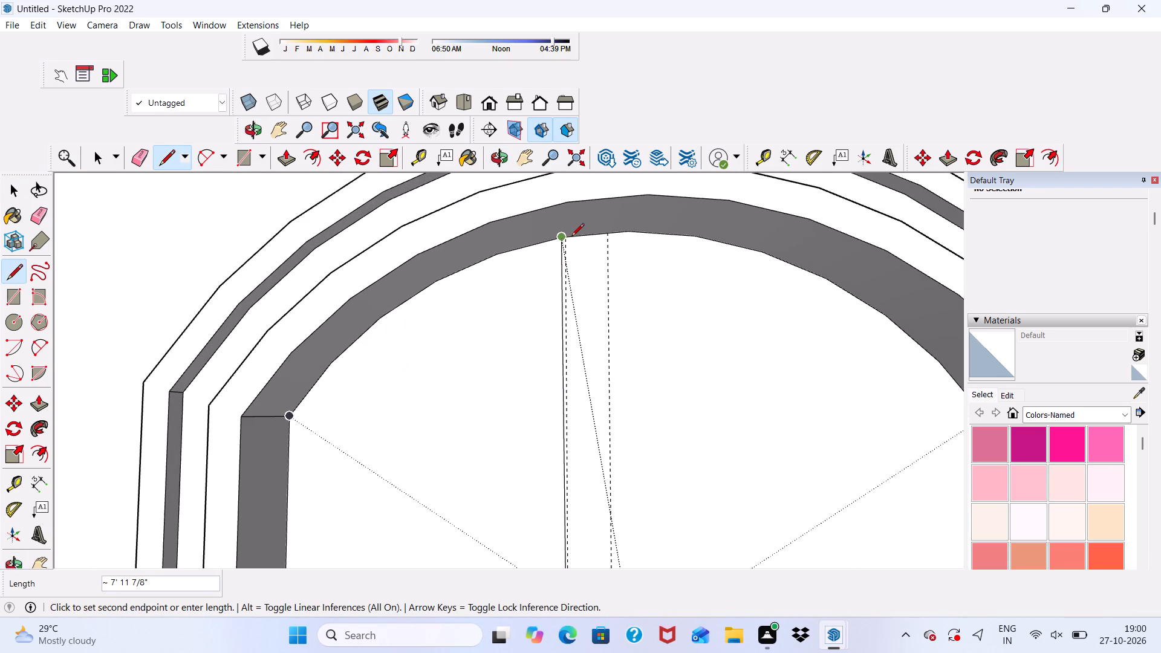
{"action": "scroll", "coordinate": [571, 241], "scroll_direction": "up", "scroll_amount": 4}
{"action": "left_click", "coordinate": [571, 236]}
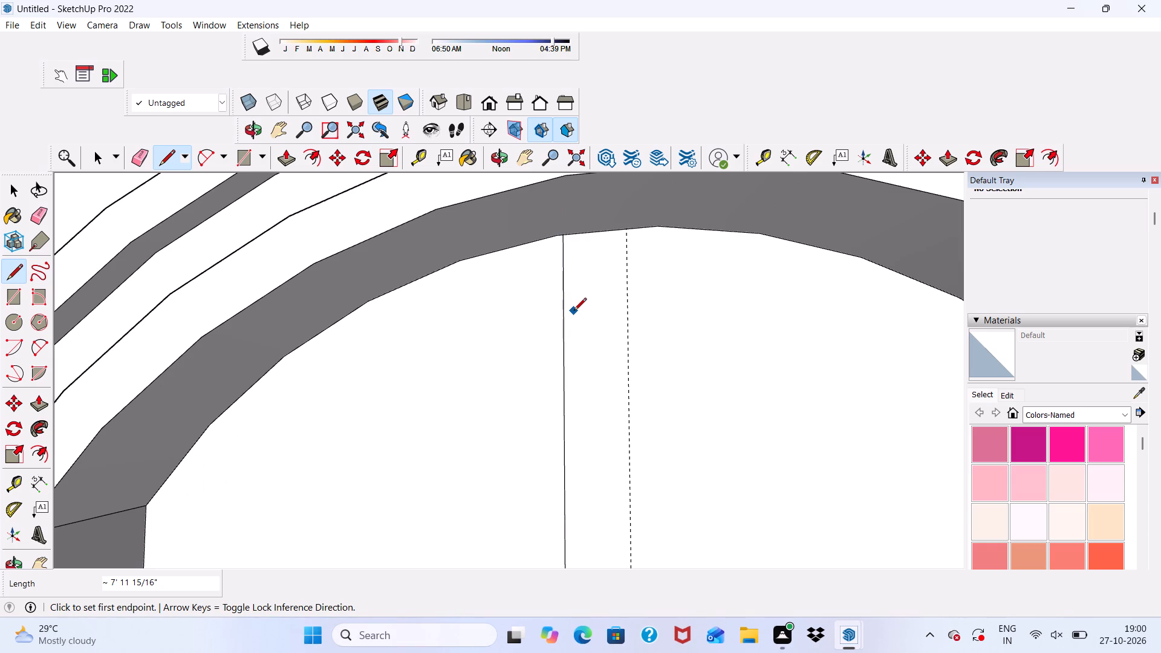
Draw the bar's second vertical line, about 8' long, along the offset guide in the top left window from inner arch to bottom edge.
{"action": "scroll", "coordinate": [576, 336], "scroll_direction": "down", "scroll_amount": 6}
{"action": "scroll", "coordinate": [616, 288], "scroll_direction": "up", "scroll_amount": 8}
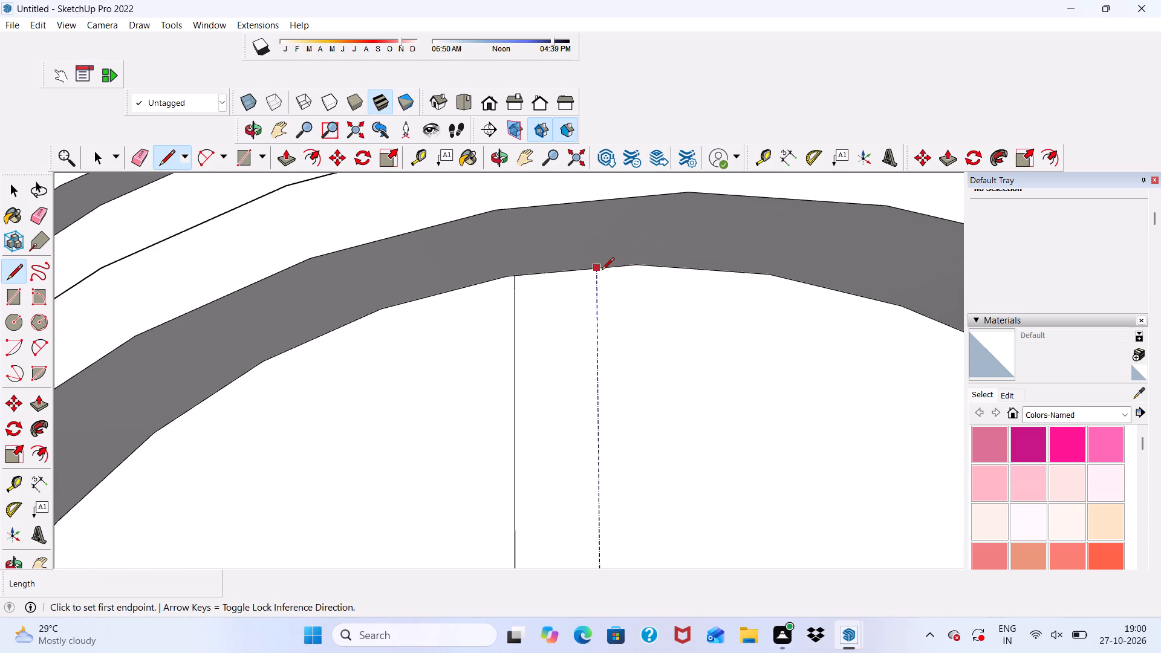
{"action": "left_click", "coordinate": [596, 267]}
{"action": "scroll", "coordinate": [595, 356], "scroll_direction": "down", "scroll_amount": 3}
{"action": "scroll", "coordinate": [597, 268], "scroll_direction": "down", "scroll_amount": 10}
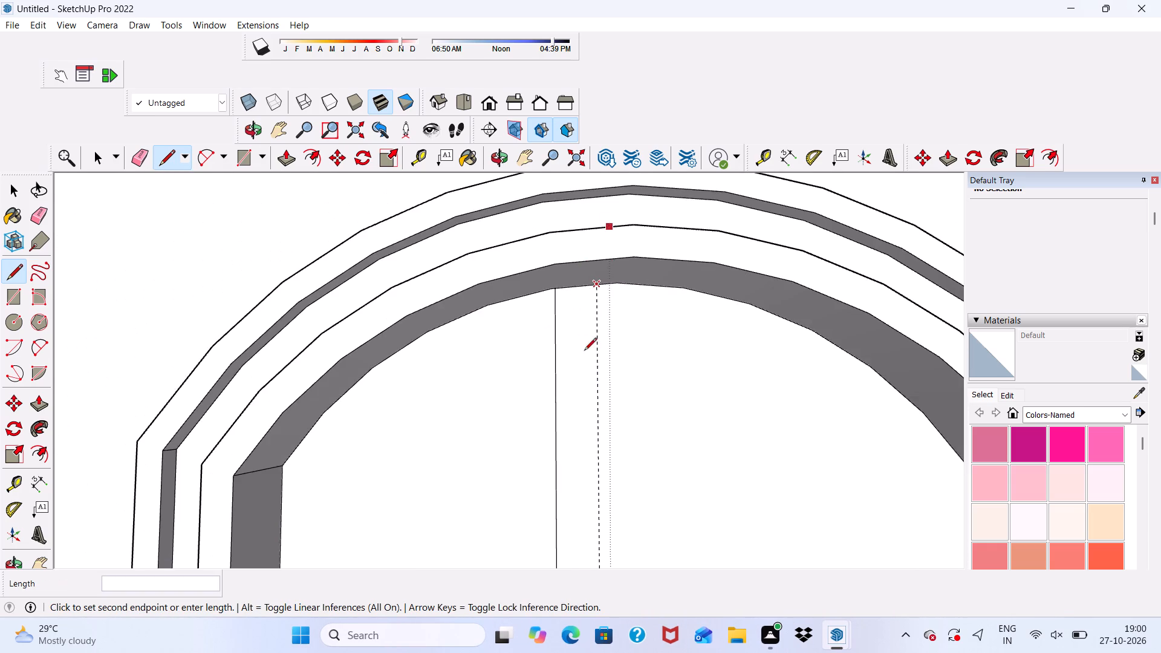
{"action": "scroll", "coordinate": [584, 351], "scroll_direction": "down", "scroll_amount": 11}
{"action": "scroll", "coordinate": [596, 463], "scroll_direction": "up", "scroll_amount": 7}
{"action": "scroll", "coordinate": [597, 501], "scroll_direction": "down", "scroll_amount": 1}
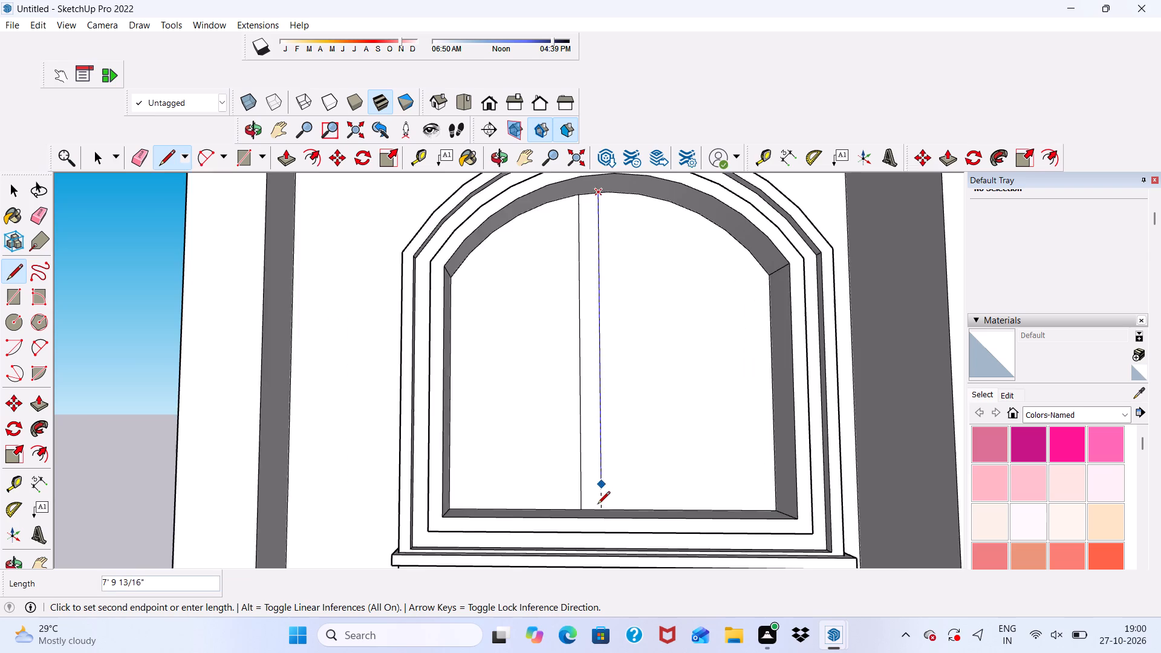
{"action": "scroll", "coordinate": [599, 508], "scroll_direction": "up", "scroll_amount": 3}
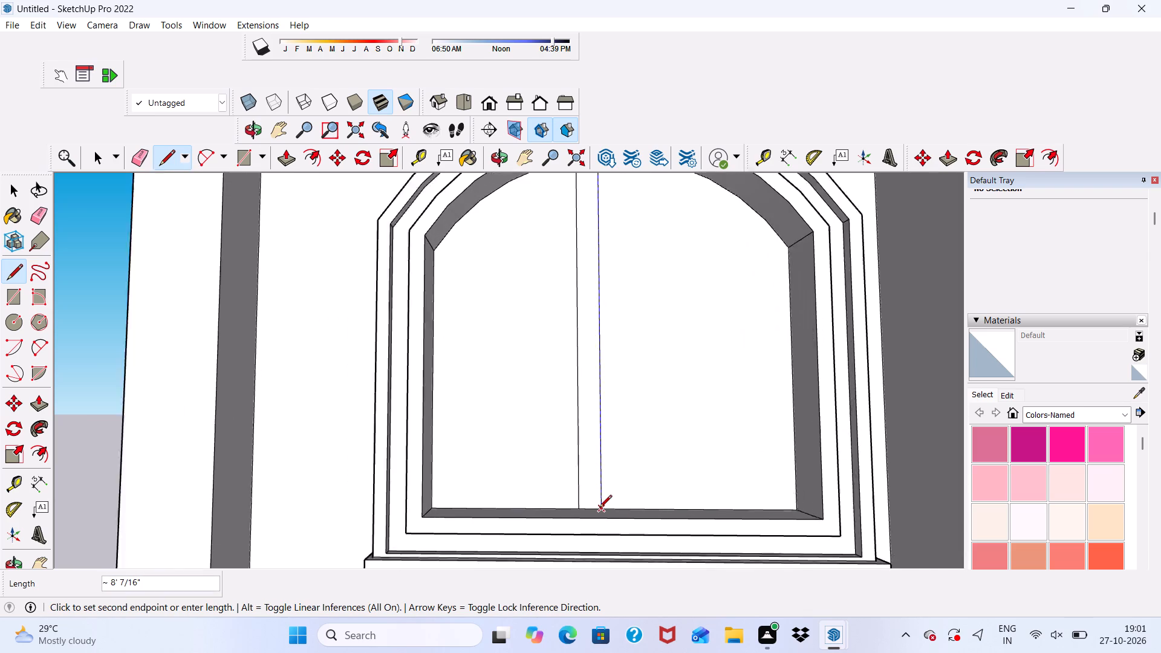
{"action": "scroll", "coordinate": [599, 508], "scroll_direction": "up", "scroll_amount": 1}
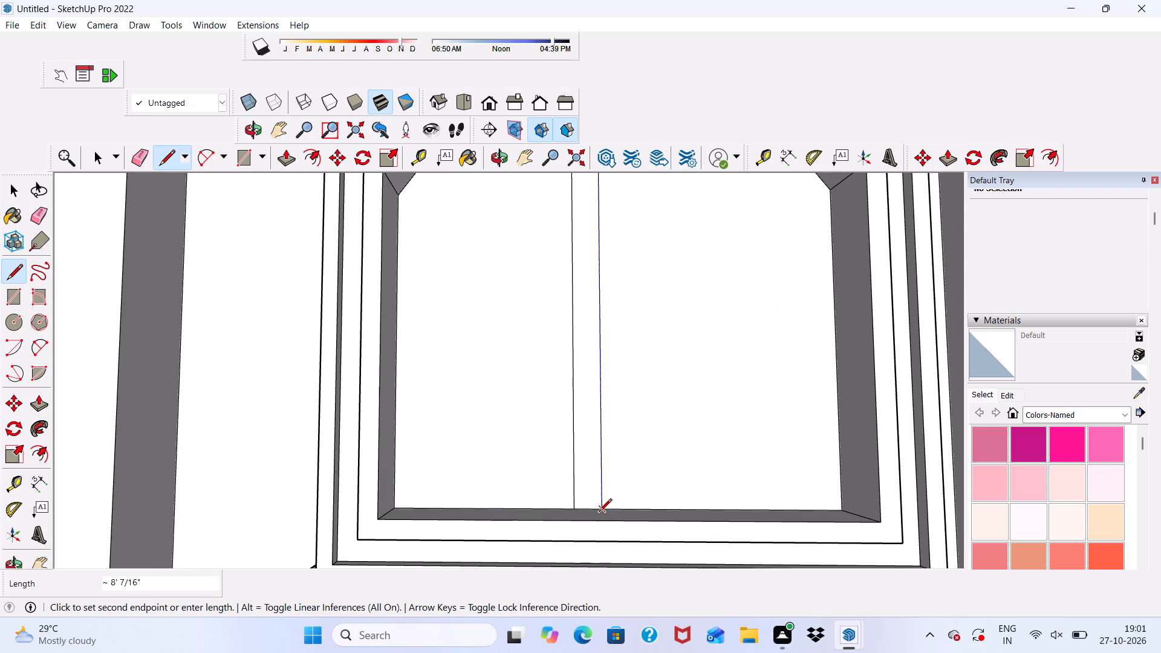
{"action": "left_click", "coordinate": [599, 512]}
{"action": "scroll", "coordinate": [594, 474], "scroll_direction": "down", "scroll_amount": 5}
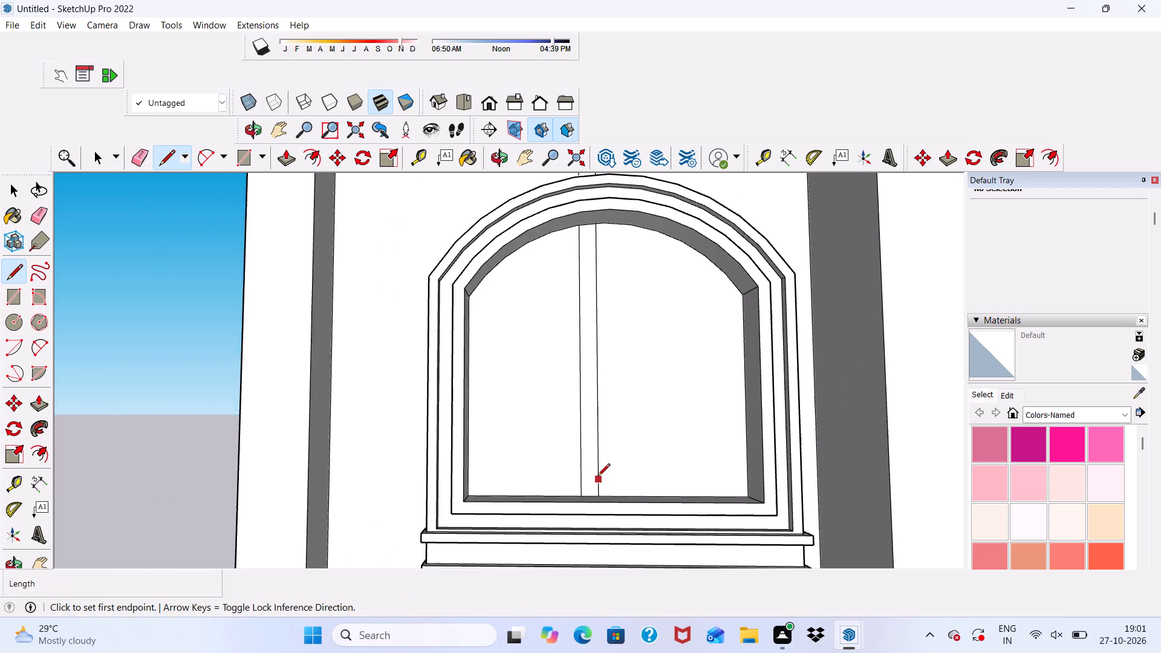
{"action": "scroll", "coordinate": [597, 477], "scroll_direction": "down", "scroll_amount": 11}
{"action": "key", "text": "space"}
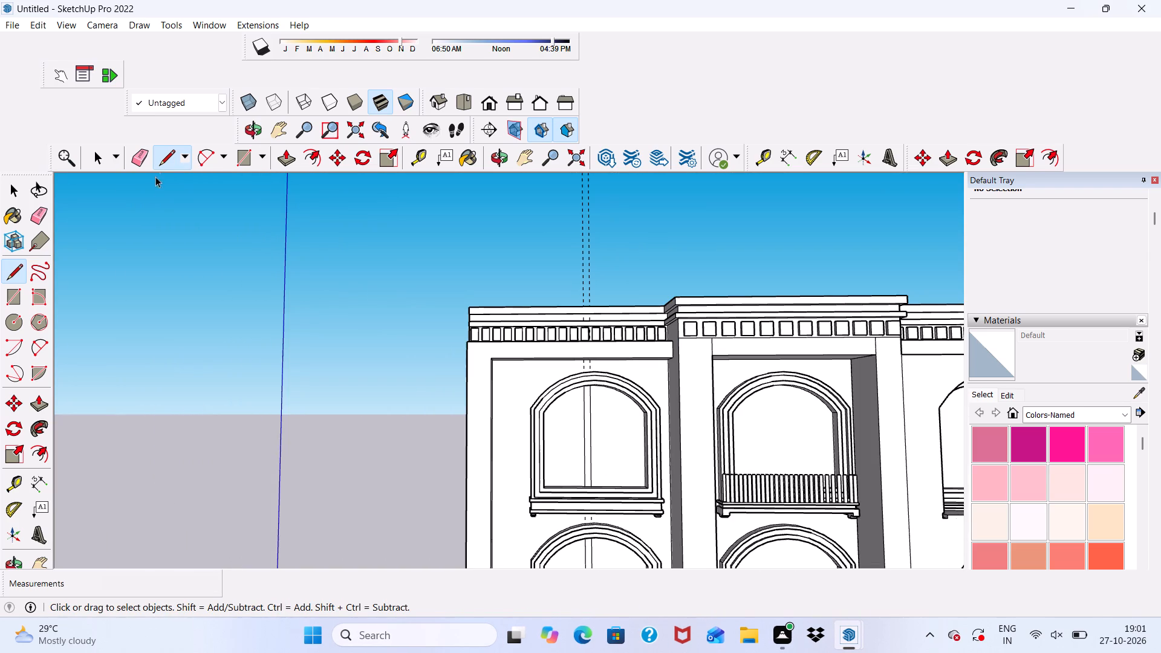
Erase the two vertical construction guides running through the left window column, above the roofline.
{"action": "left_click", "coordinate": [140, 157]}
{"action": "scroll", "coordinate": [554, 235], "scroll_direction": "up", "scroll_amount": 1}
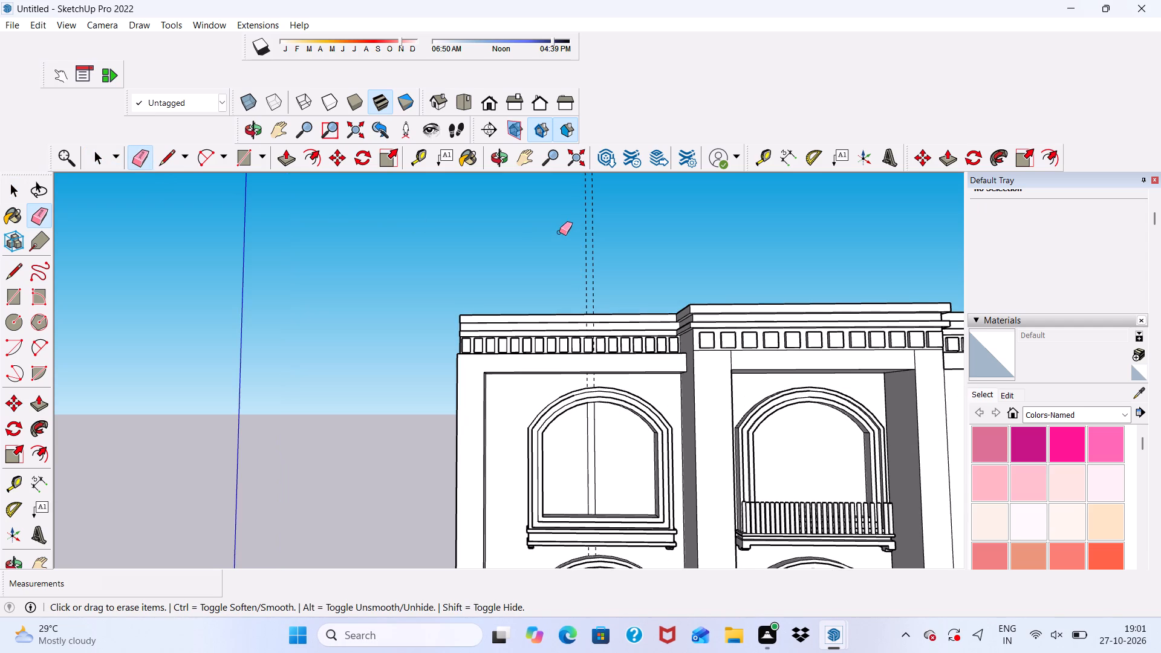
{"action": "left_click_drag", "start_coordinate": [559, 232], "coordinate": [592, 236]}
{"action": "left_click", "coordinate": [592, 236]}
{"action": "scroll", "coordinate": [593, 240], "scroll_direction": "down", "scroll_amount": 5}
{"action": "key", "text": "space"}
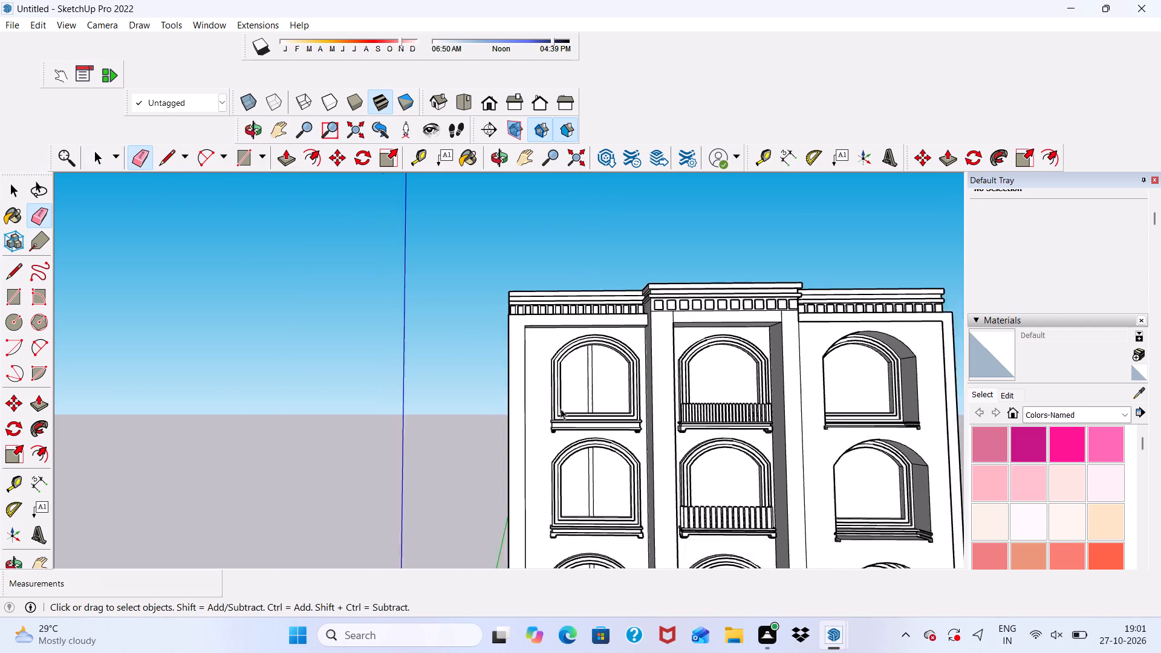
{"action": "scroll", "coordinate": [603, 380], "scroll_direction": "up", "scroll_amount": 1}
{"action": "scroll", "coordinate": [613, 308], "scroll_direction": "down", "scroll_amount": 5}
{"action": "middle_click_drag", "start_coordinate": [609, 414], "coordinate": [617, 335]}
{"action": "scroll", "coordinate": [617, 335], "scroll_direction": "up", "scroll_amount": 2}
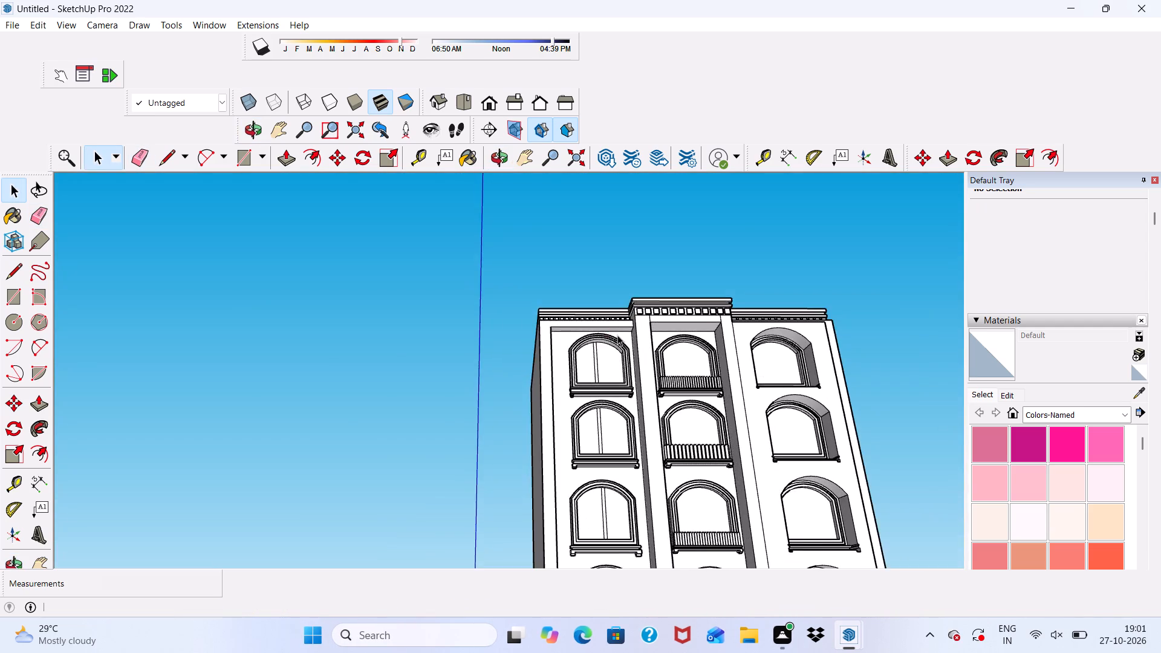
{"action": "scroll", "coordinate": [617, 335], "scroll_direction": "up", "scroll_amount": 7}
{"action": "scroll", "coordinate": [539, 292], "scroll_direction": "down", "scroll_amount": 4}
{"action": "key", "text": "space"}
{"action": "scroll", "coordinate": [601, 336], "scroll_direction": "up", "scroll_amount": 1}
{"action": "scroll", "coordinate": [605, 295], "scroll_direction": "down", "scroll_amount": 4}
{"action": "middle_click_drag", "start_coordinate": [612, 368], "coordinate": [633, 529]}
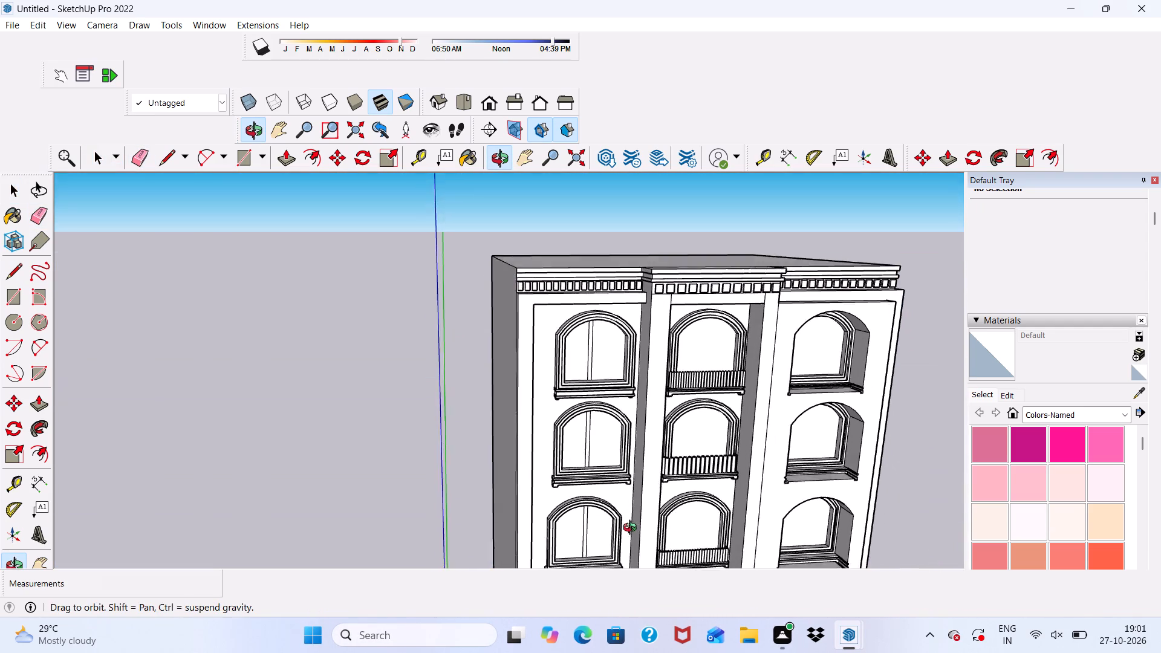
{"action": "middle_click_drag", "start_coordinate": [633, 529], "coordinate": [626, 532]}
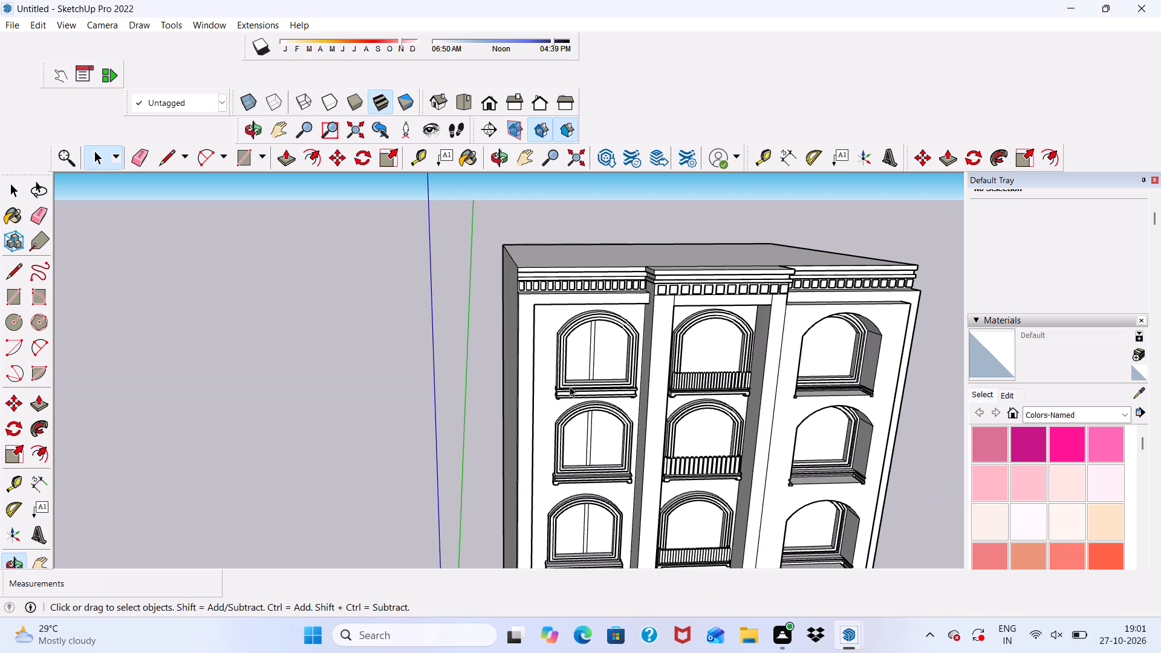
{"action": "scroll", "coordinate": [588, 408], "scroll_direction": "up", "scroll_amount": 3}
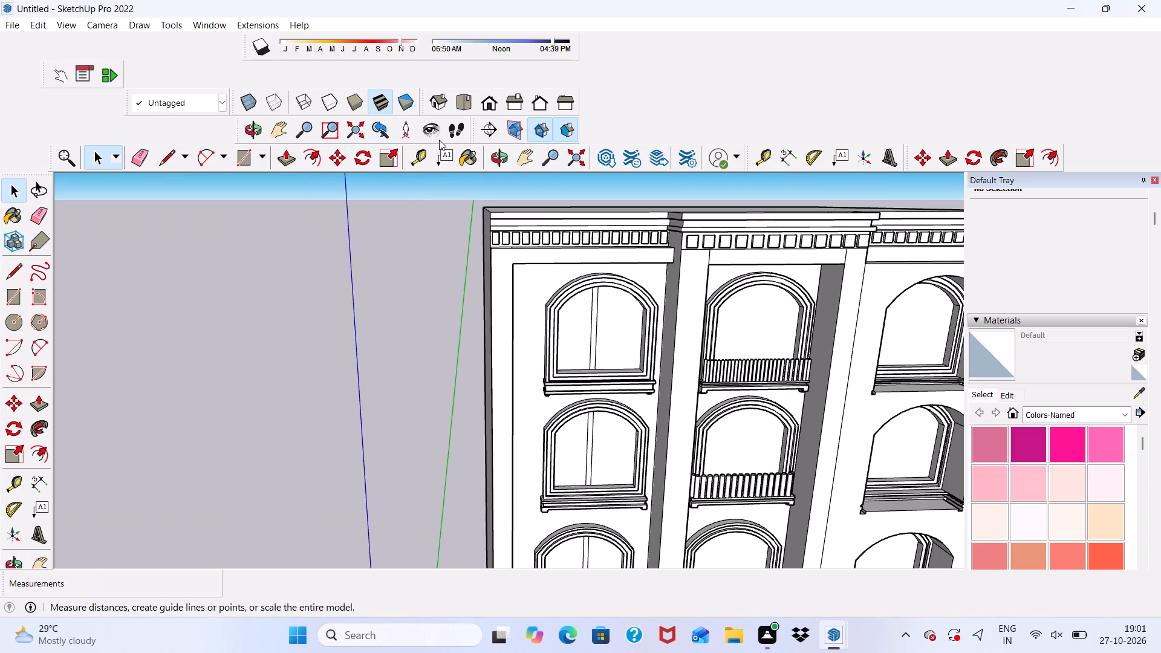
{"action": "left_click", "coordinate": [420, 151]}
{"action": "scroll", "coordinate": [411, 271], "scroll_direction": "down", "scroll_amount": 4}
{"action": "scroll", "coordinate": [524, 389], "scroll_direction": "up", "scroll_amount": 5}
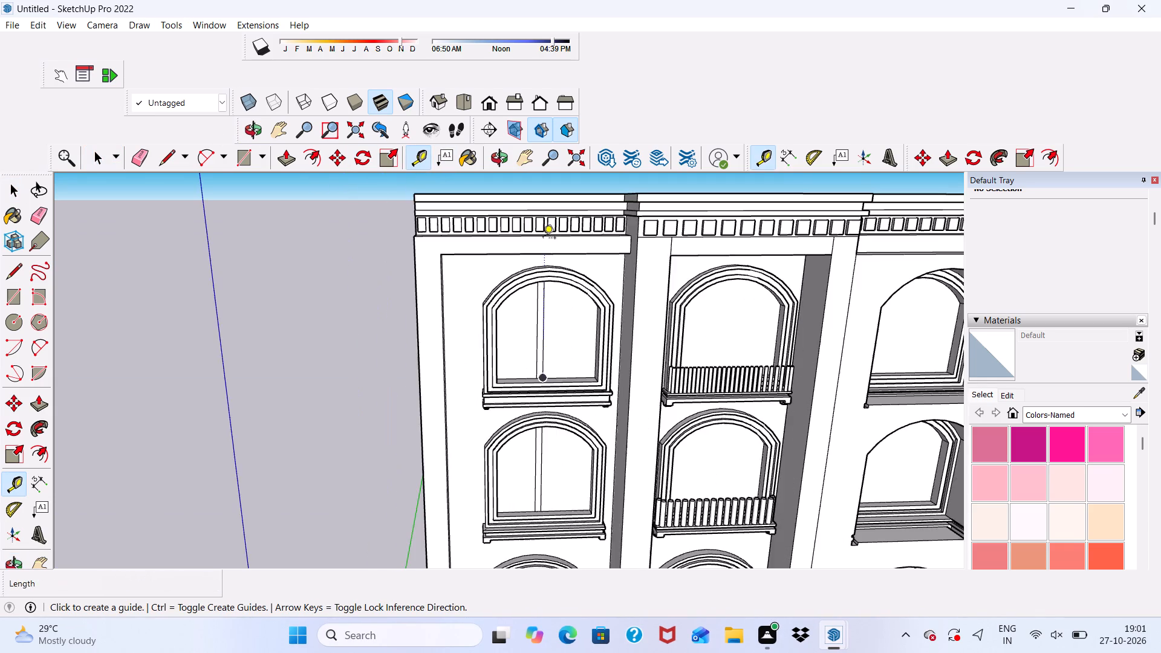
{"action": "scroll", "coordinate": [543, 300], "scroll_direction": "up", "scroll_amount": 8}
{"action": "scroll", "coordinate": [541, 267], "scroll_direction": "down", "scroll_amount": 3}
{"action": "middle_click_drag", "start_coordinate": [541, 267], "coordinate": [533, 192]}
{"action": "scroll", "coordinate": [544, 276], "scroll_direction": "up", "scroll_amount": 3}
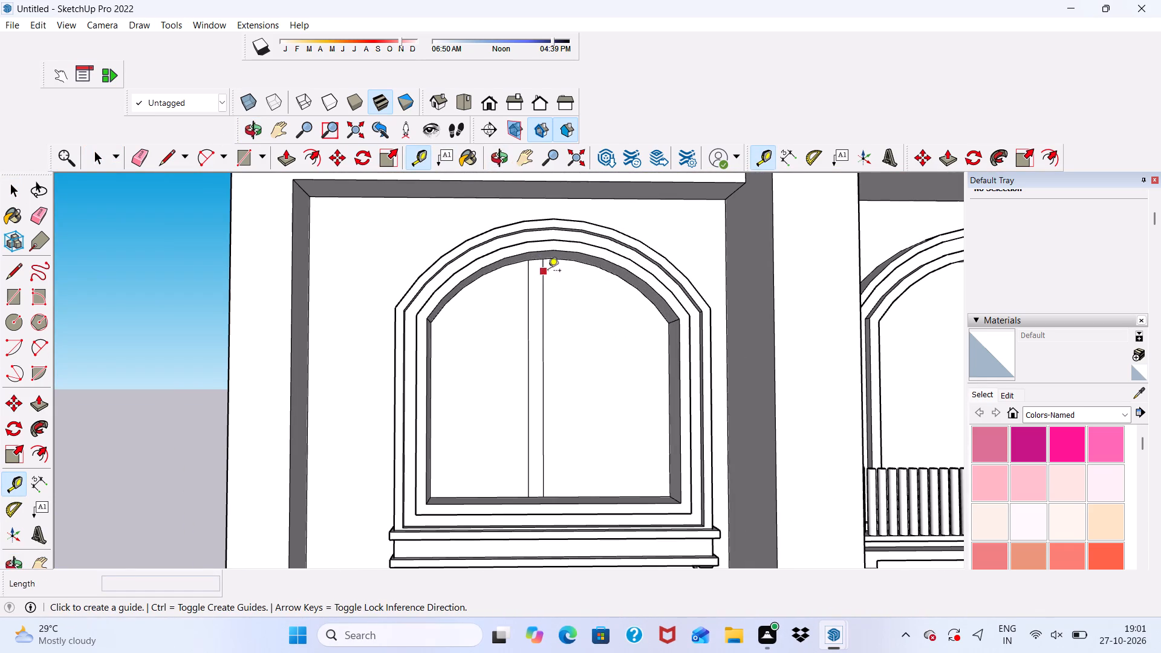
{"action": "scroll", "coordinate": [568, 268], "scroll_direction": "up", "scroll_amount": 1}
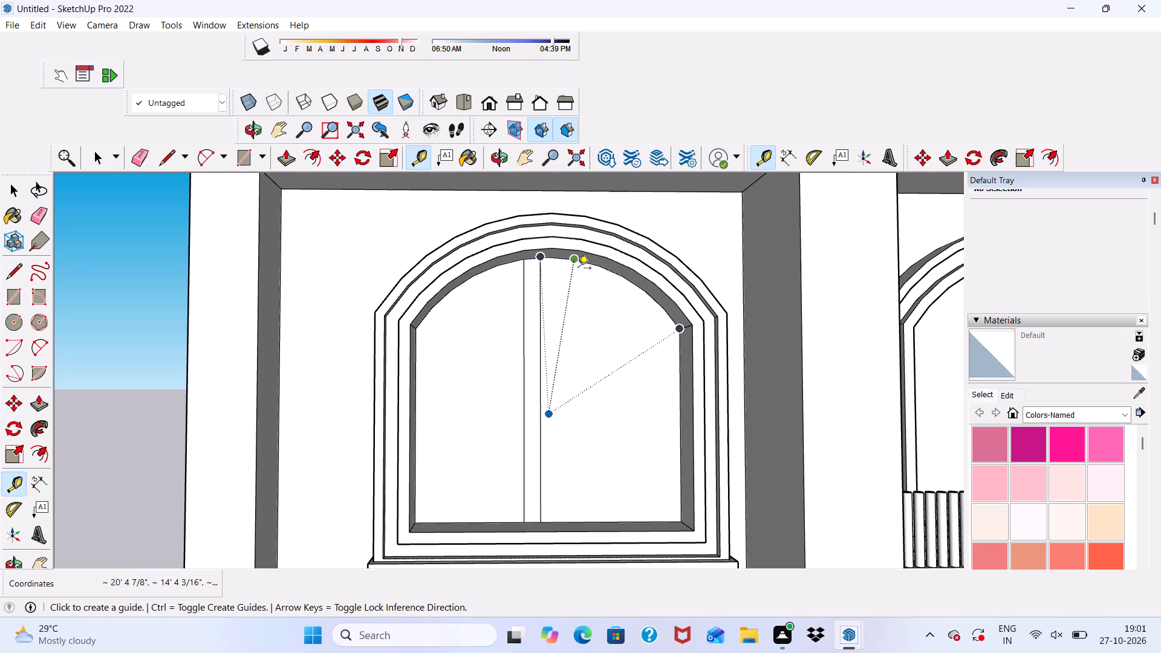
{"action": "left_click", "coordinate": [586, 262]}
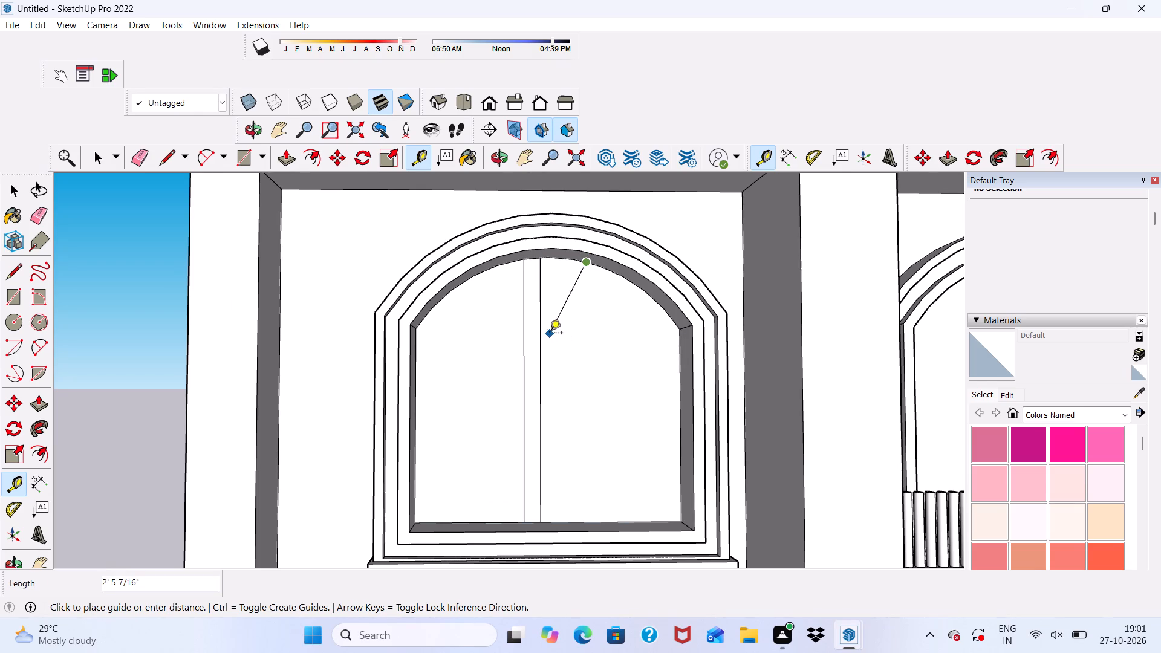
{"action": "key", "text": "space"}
Place a horizontal guide across the top left window, about 5' 6" above the opening's bottom edge.
{"action": "scroll", "coordinate": [550, 334], "scroll_direction": "down", "scroll_amount": 4}
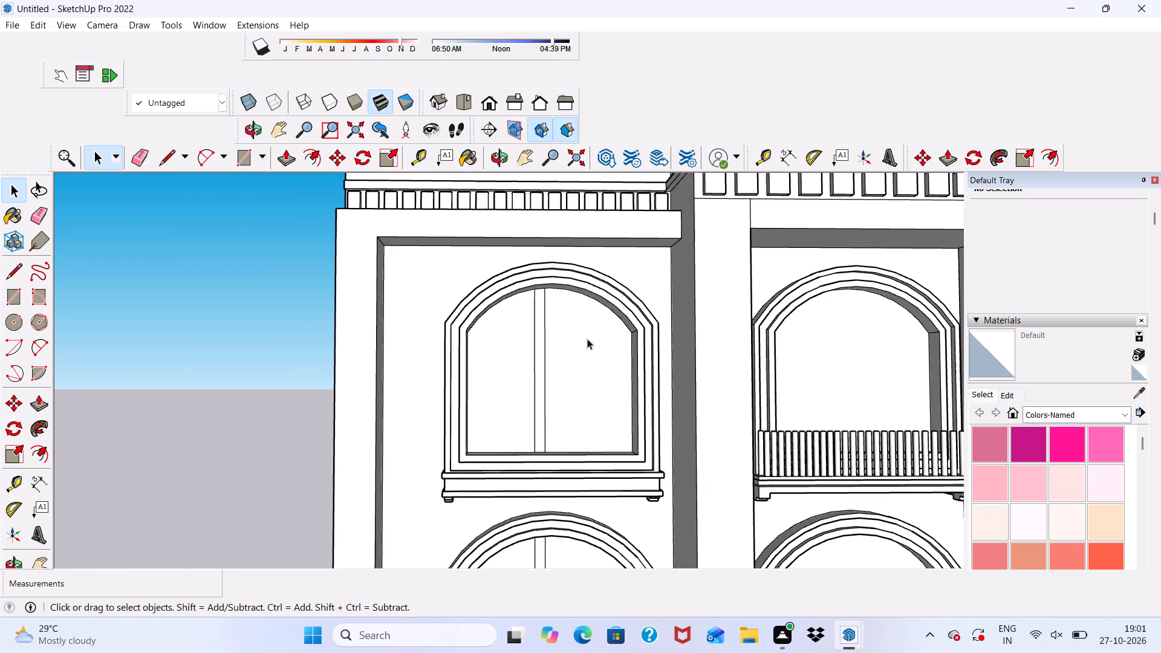
{"action": "scroll", "coordinate": [587, 339], "scroll_direction": "down", "scroll_amount": 4}
{"action": "scroll", "coordinate": [567, 399], "scroll_direction": "up", "scroll_amount": 1}
{"action": "middle_click_drag", "start_coordinate": [567, 416], "coordinate": [570, 441]}
{"action": "scroll", "coordinate": [568, 427], "scroll_direction": "down", "scroll_amount": 1}
{"action": "scroll", "coordinate": [536, 341], "scroll_direction": "down", "scroll_amount": 13}
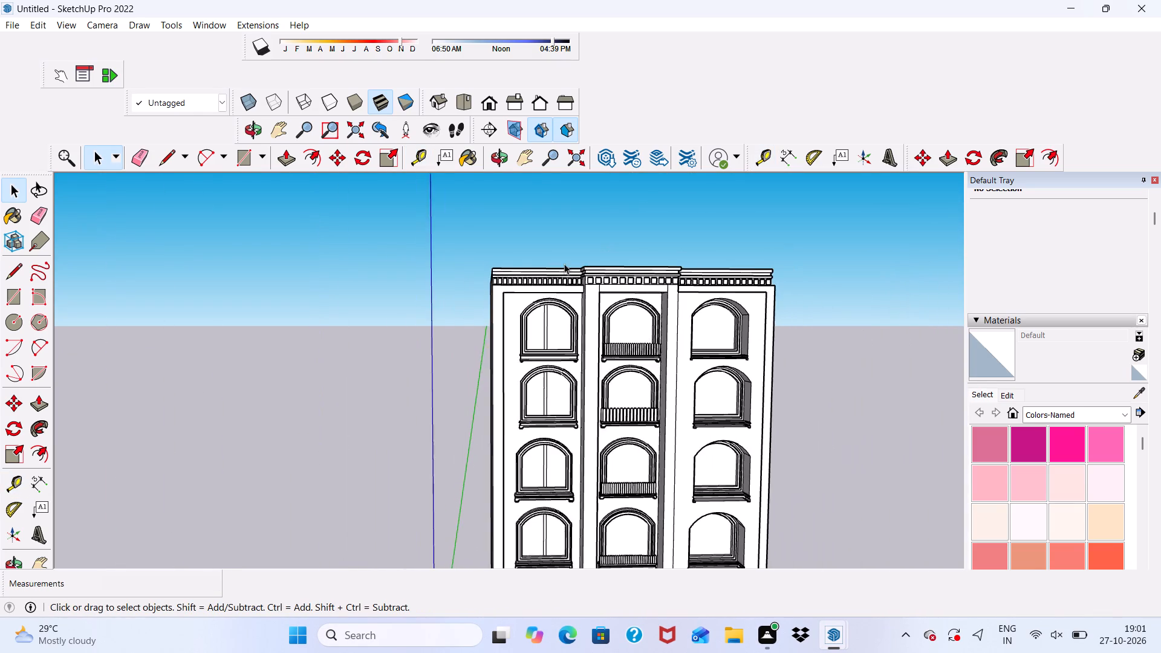
{"action": "scroll", "coordinate": [564, 264], "scroll_direction": "down", "scroll_amount": 3}
{"action": "middle_click_drag", "start_coordinate": [564, 433], "coordinate": [495, 562]}
{"action": "scroll", "coordinate": [474, 408], "scroll_direction": "up", "scroll_amount": 3}
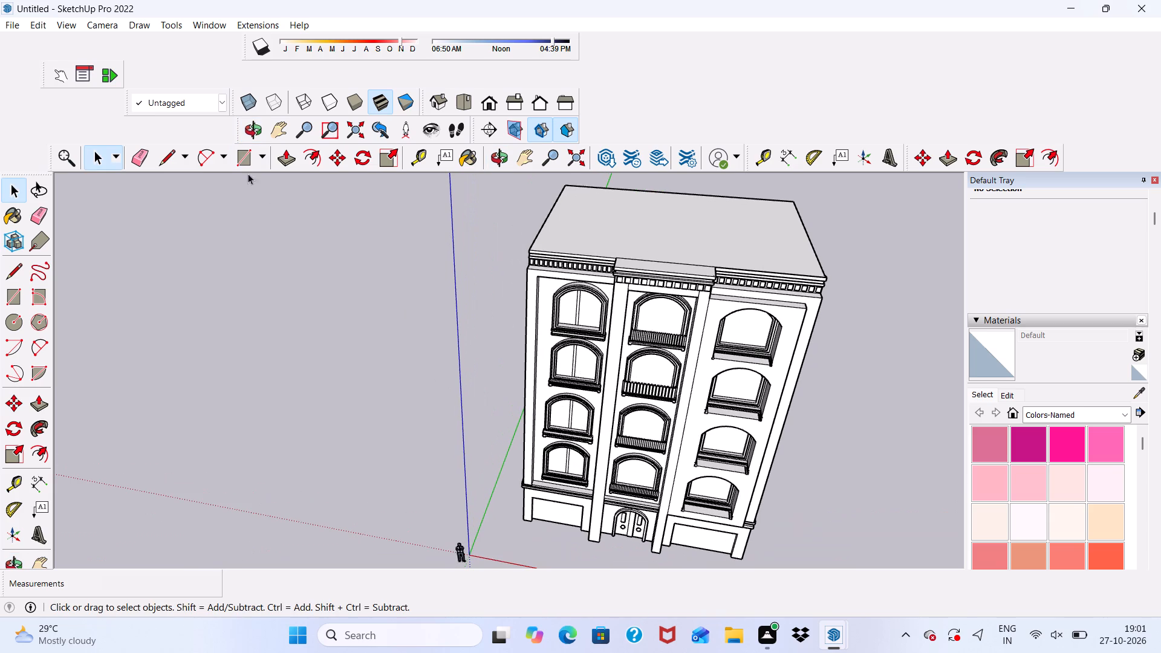
{"action": "left_click", "coordinate": [418, 155]}
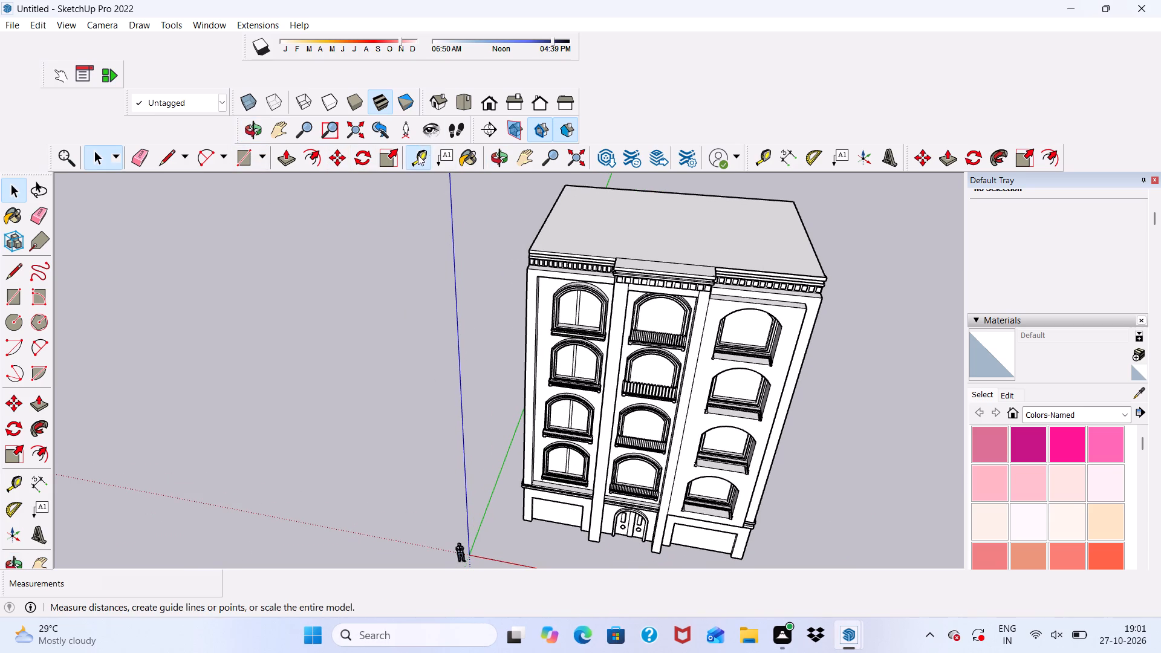
{"action": "scroll", "coordinate": [524, 316], "scroll_direction": "up", "scroll_amount": 15}
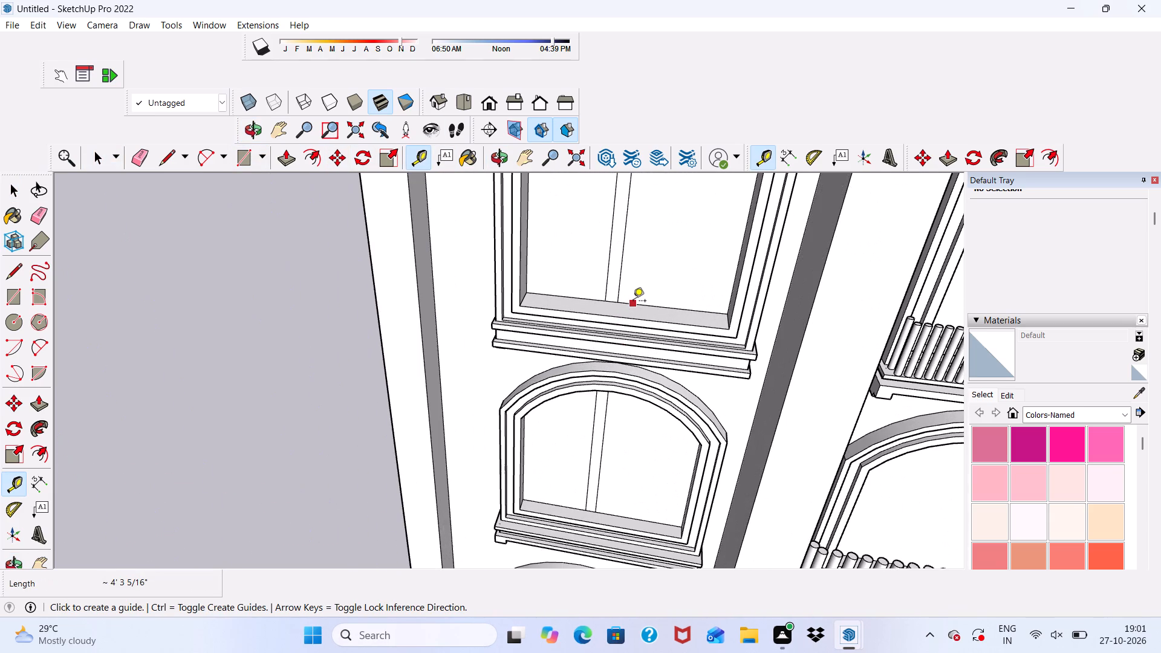
{"action": "left_click", "coordinate": [633, 302]}
{"action": "scroll", "coordinate": [631, 278], "scroll_direction": "down", "scroll_amount": 4}
{"action": "scroll", "coordinate": [635, 197], "scroll_direction": "down", "scroll_amount": 6}
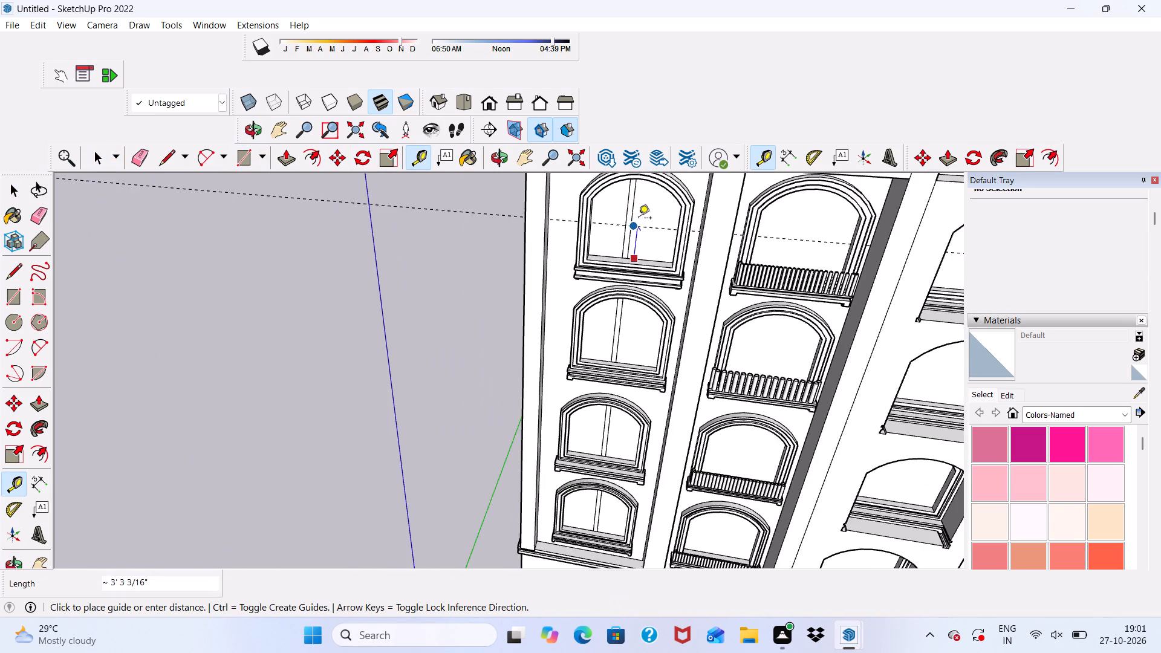
{"action": "middle_click_drag", "start_coordinate": [639, 216], "coordinate": [651, 128]}
{"action": "scroll", "coordinate": [619, 213], "scroll_direction": "up", "scroll_amount": 4}
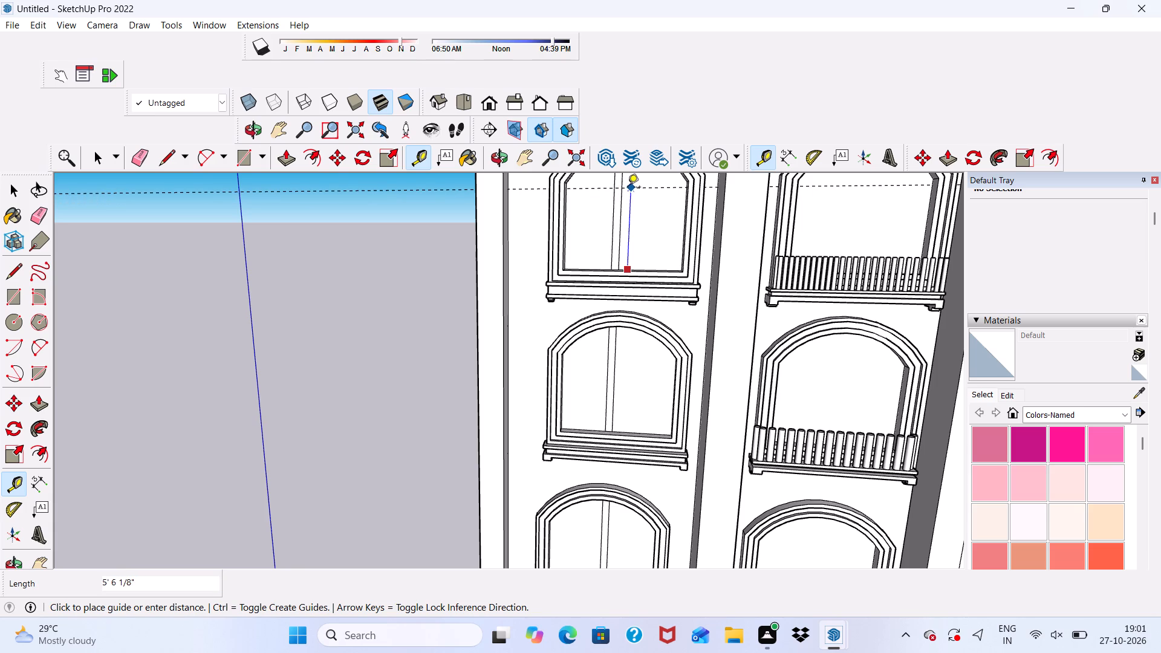
{"action": "left_click", "coordinate": [637, 189]}
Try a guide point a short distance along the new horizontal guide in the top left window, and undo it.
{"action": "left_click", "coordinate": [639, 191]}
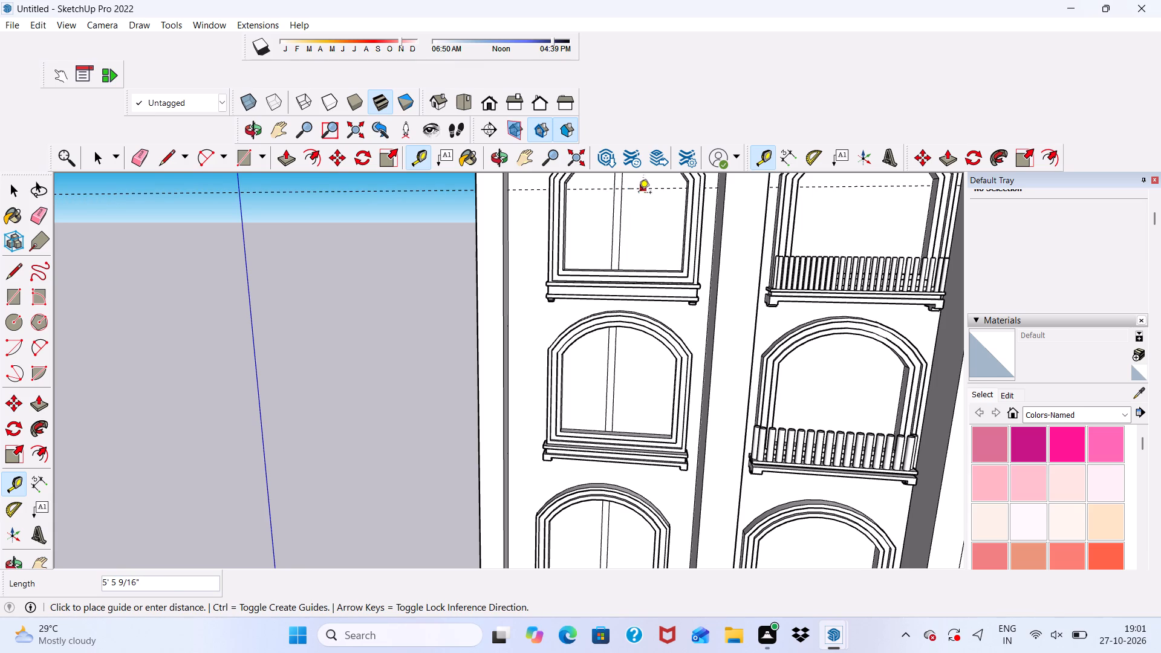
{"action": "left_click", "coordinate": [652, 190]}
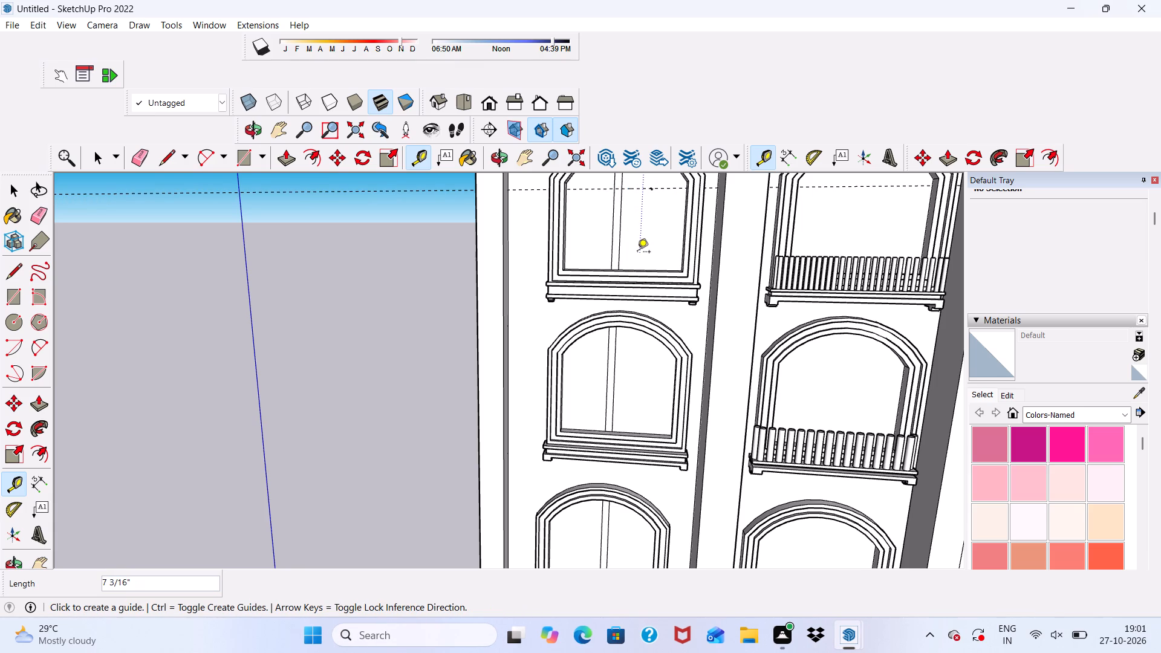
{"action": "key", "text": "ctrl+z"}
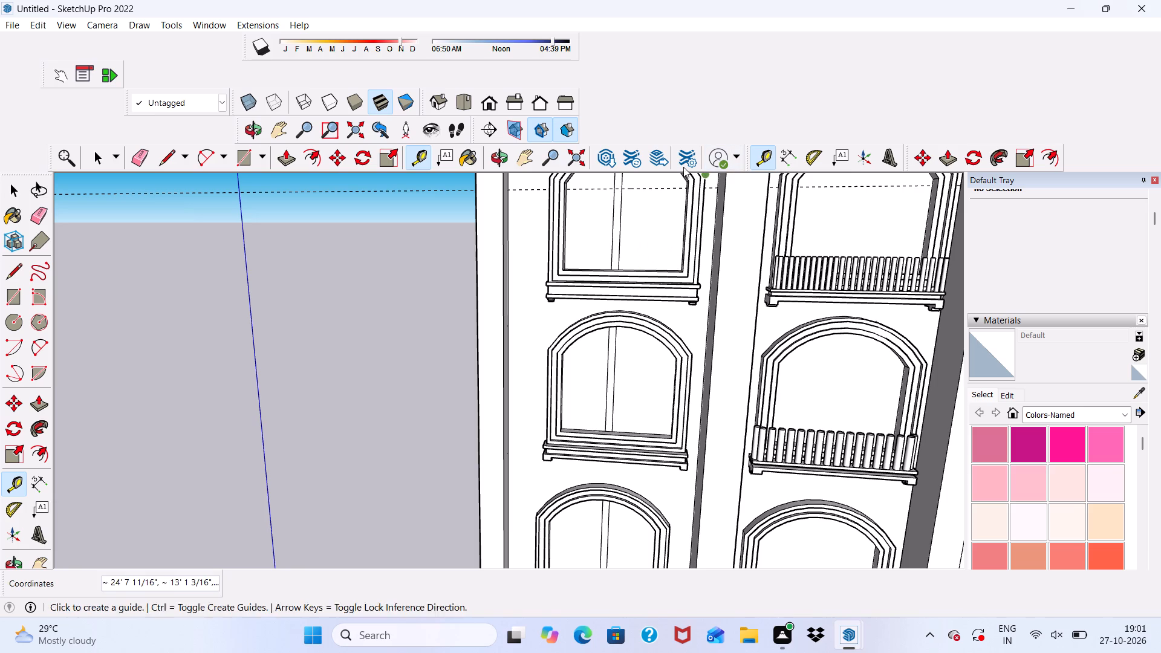
Offset a second horizontal guide 6" below the first one across the top left window.
{"action": "scroll", "coordinate": [660, 169], "scroll_direction": "down", "scroll_amount": 2}
{"action": "scroll", "coordinate": [655, 195], "scroll_direction": "up", "scroll_amount": 5}
{"action": "left_click", "coordinate": [657, 187]}
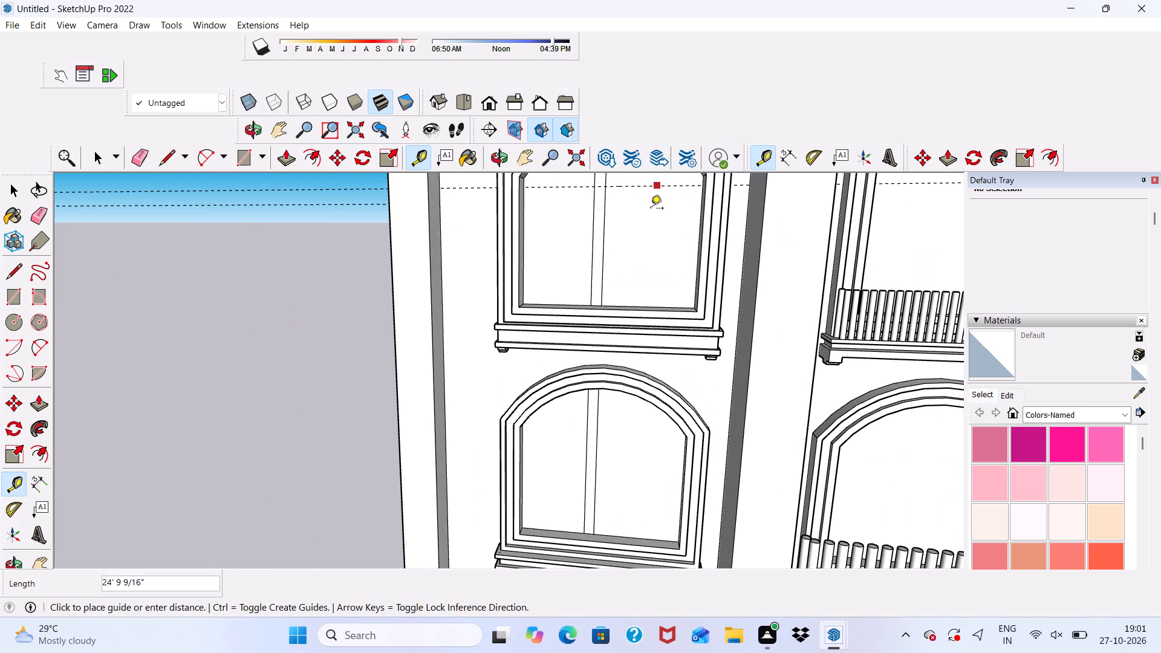
{"action": "key", "text": "6"}
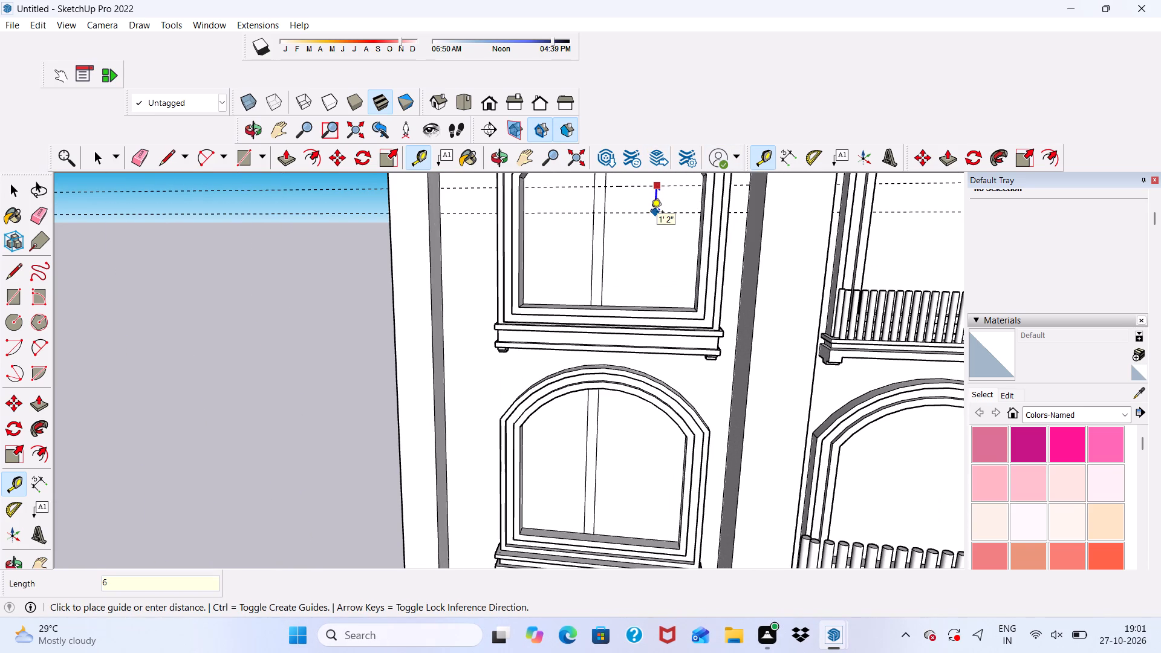
{"action": "key", "text": "shift+quotedbl"}
{"action": "key", "text": "Return"}
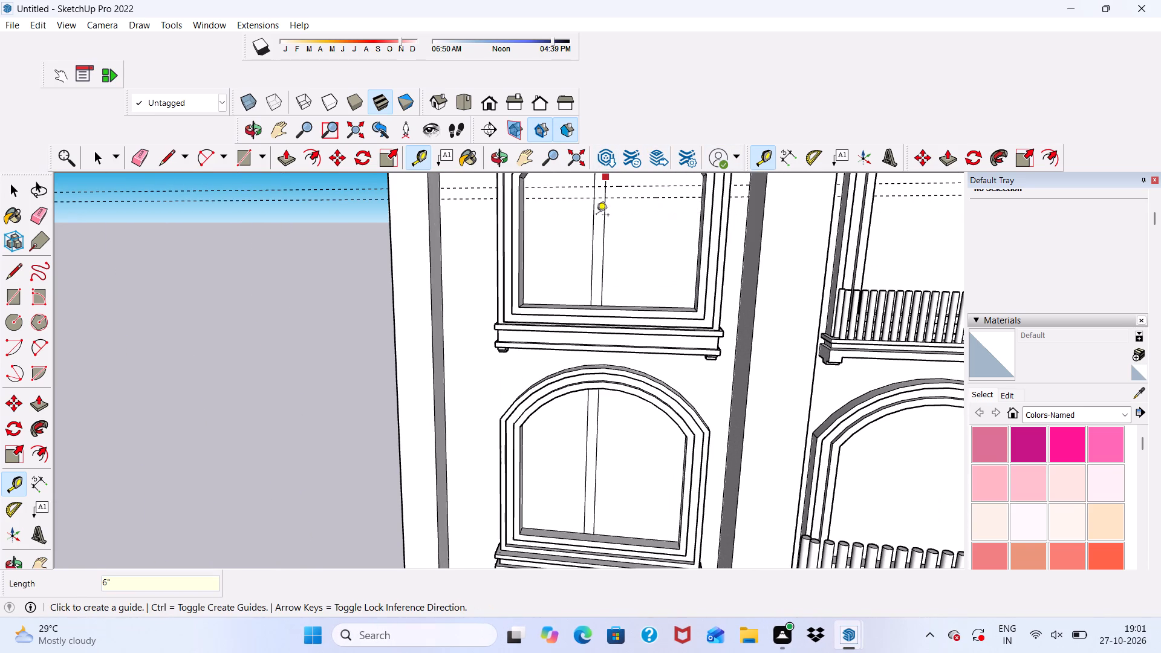
Place a horizontal guide across the second window from the top in the left column, about 5' 9" above the opening's bottom edge.
{"action": "scroll", "coordinate": [597, 527], "scroll_direction": "up", "scroll_amount": 5}
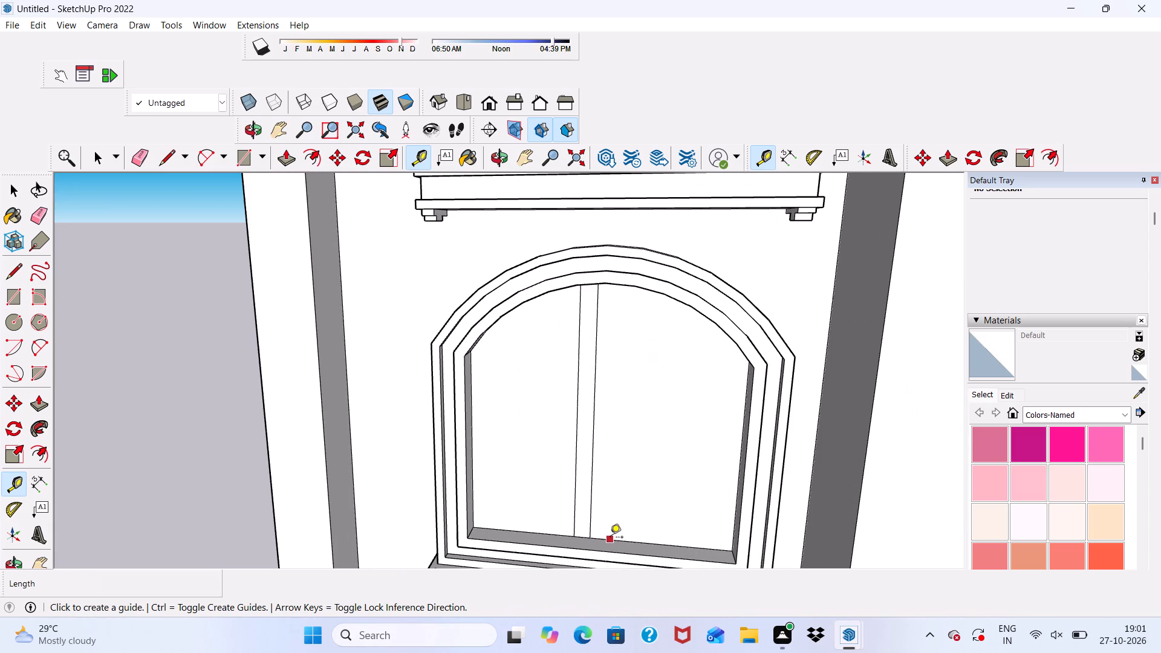
{"action": "left_click", "coordinate": [610, 538]}
{"action": "scroll", "coordinate": [650, 354], "scroll_direction": "down", "scroll_amount": 1}
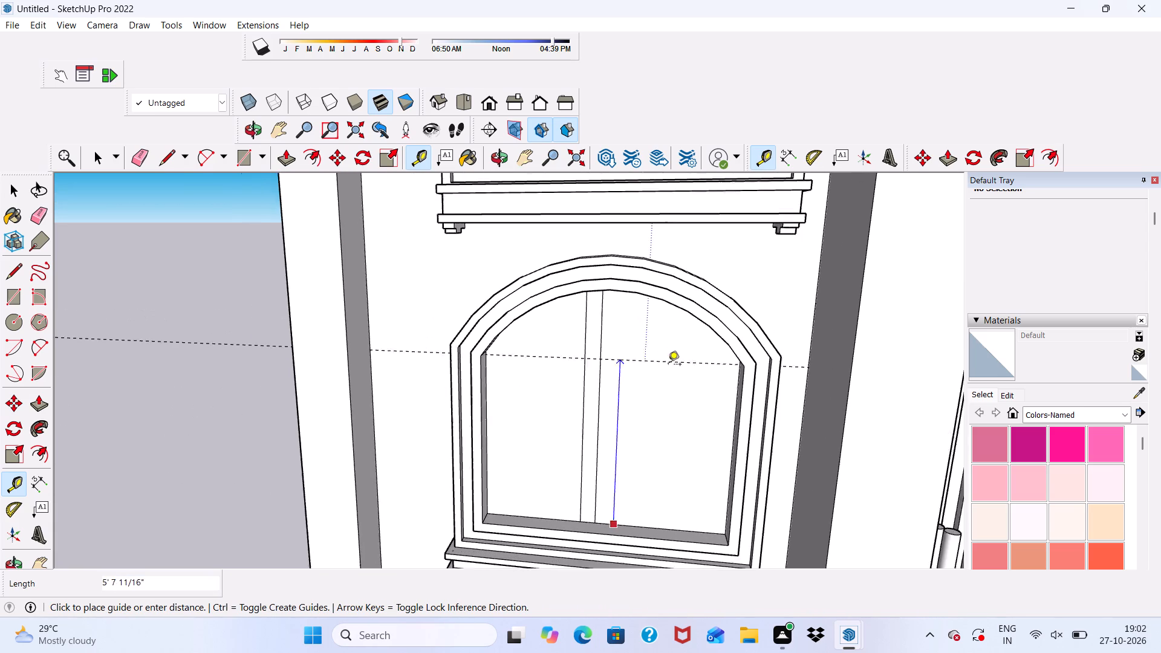
{"action": "scroll", "coordinate": [668, 365], "scroll_direction": "down", "scroll_amount": 1}
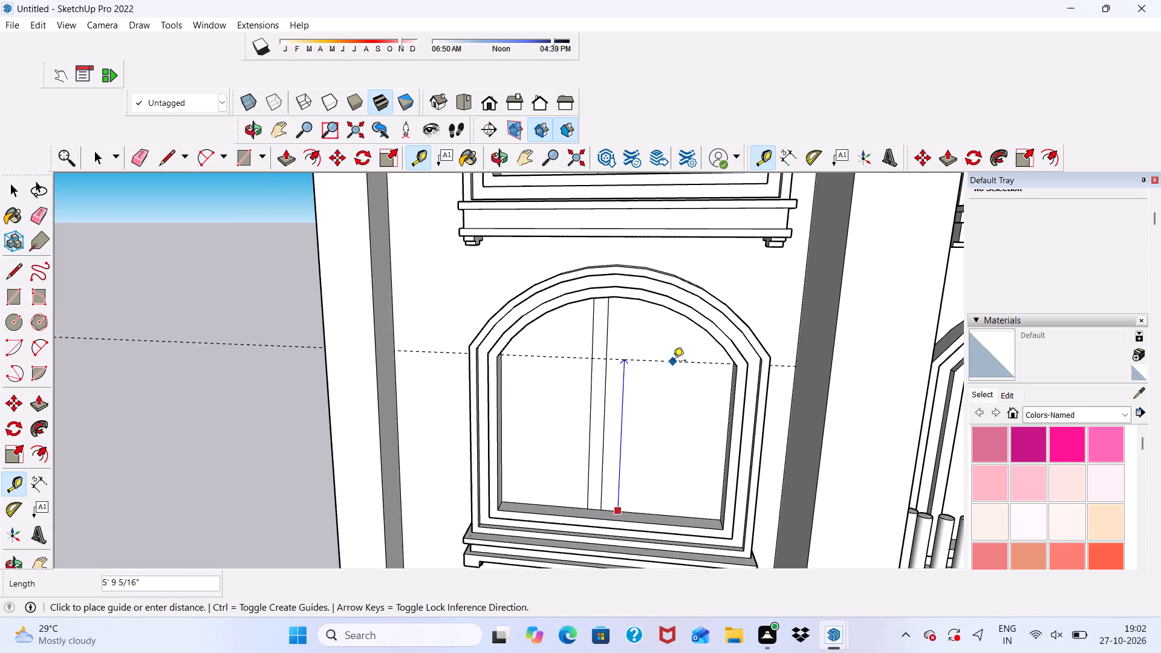
{"action": "left_click", "coordinate": [673, 362]}
Offset another horizontal guide 6" below the new one across the left column's second window from the top.
{"action": "scroll", "coordinate": [674, 379], "scroll_direction": "up", "scroll_amount": 2}
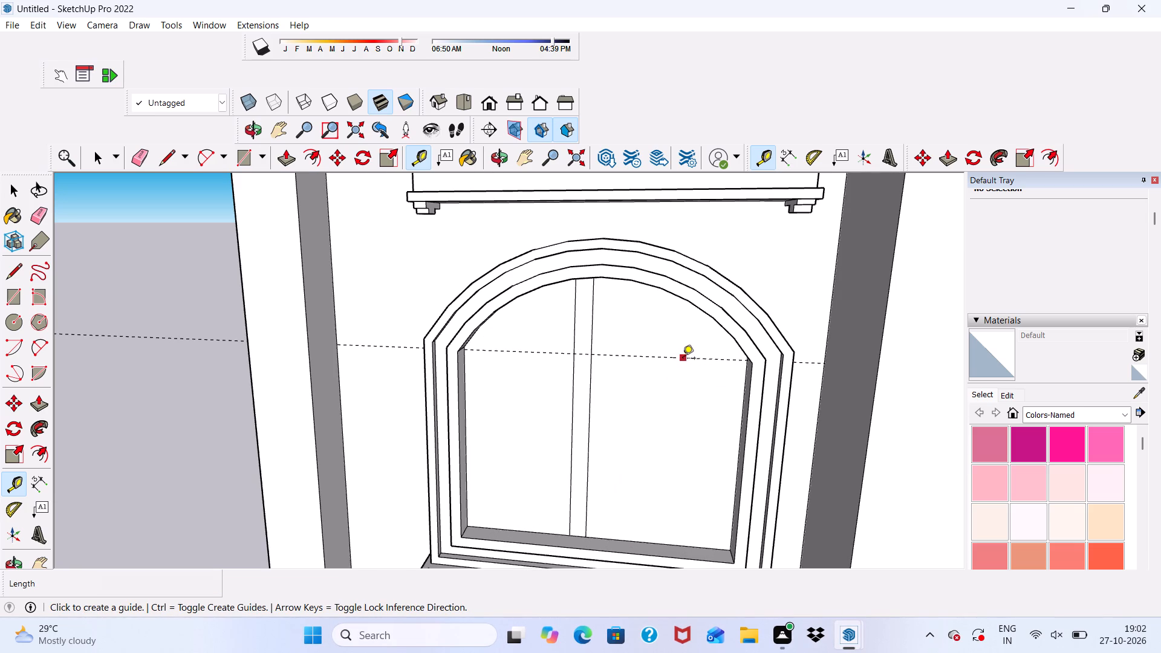
{"action": "left_click", "coordinate": [683, 359]}
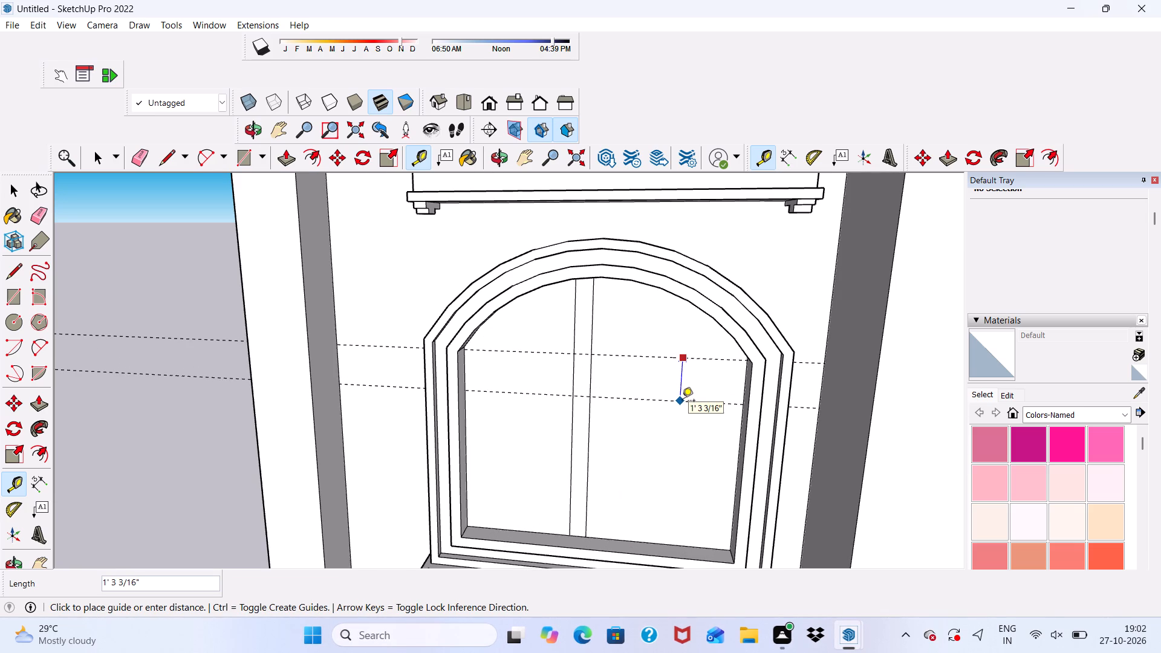
{"action": "key", "text": "6"}
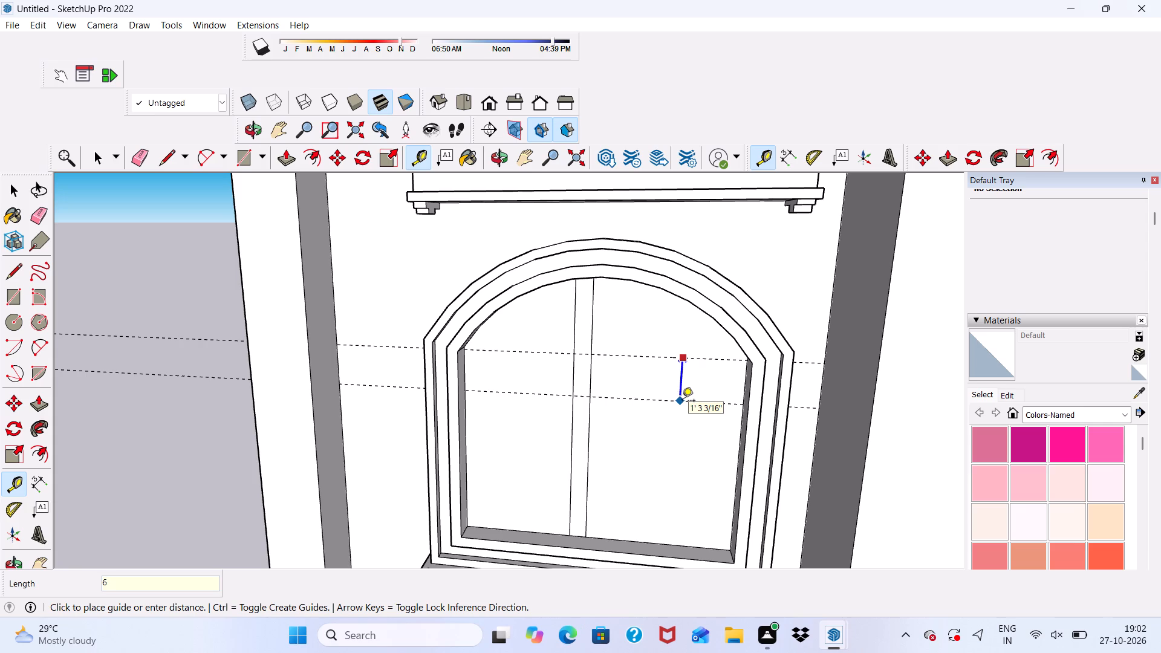
{"action": "key", "text": "shift+quotedbl"}
{"action": "key", "text": "Return"}
Place a horizontal guide across the left column's second-lowest arched window, about 5' 7" above the opening's bottom edge.
{"action": "scroll", "coordinate": [682, 408], "scroll_direction": "down", "scroll_amount": 1}
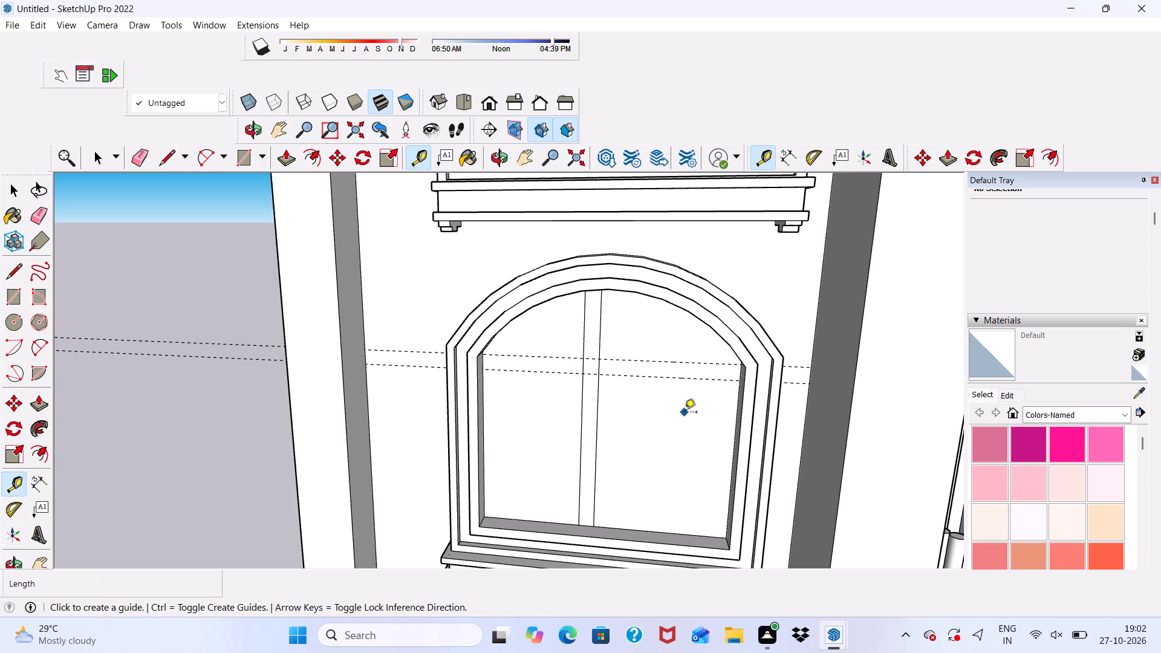
{"action": "scroll", "coordinate": [685, 413], "scroll_direction": "down", "scroll_amount": 20}
{"action": "scroll", "coordinate": [662, 489], "scroll_direction": "up", "scroll_amount": 6}
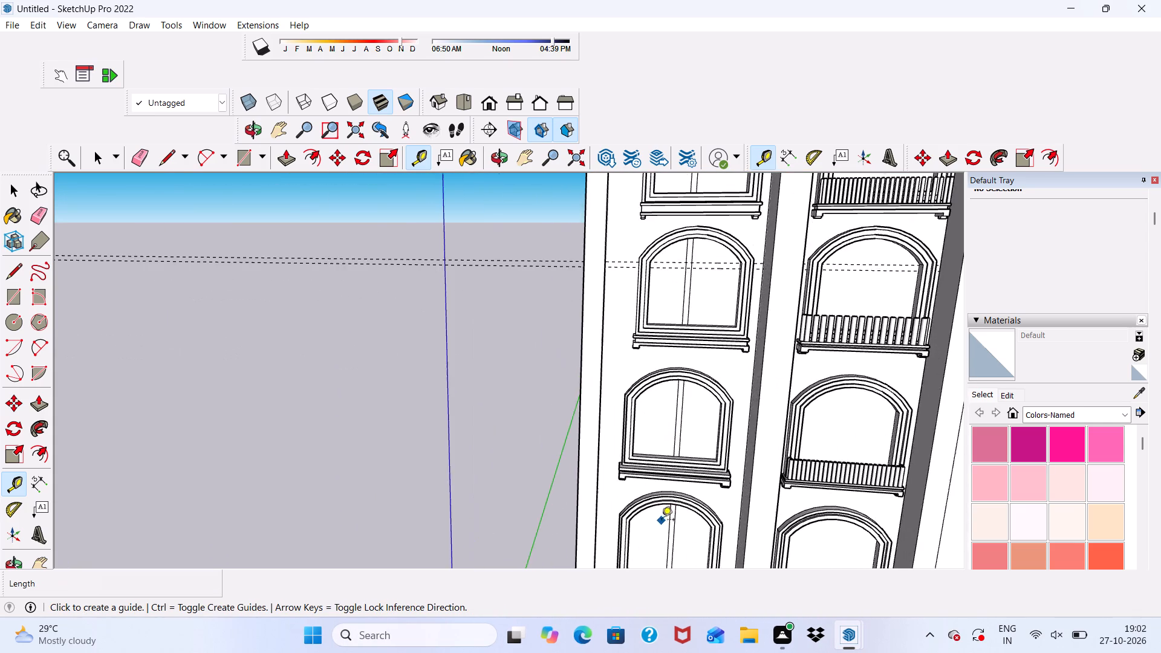
{"action": "scroll", "coordinate": [666, 463], "scroll_direction": "up", "scroll_amount": 15}
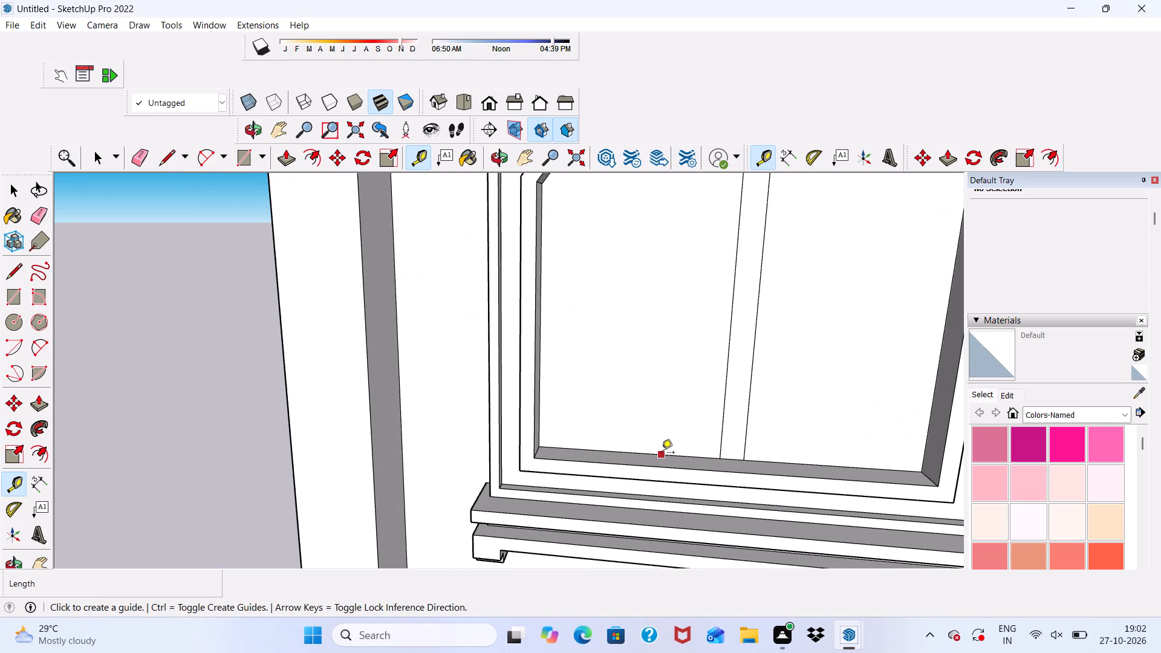
{"action": "left_click", "coordinate": [662, 453]}
{"action": "scroll", "coordinate": [660, 458], "scroll_direction": "down", "scroll_amount": 5}
{"action": "scroll", "coordinate": [687, 360], "scroll_direction": "down", "scroll_amount": 4}
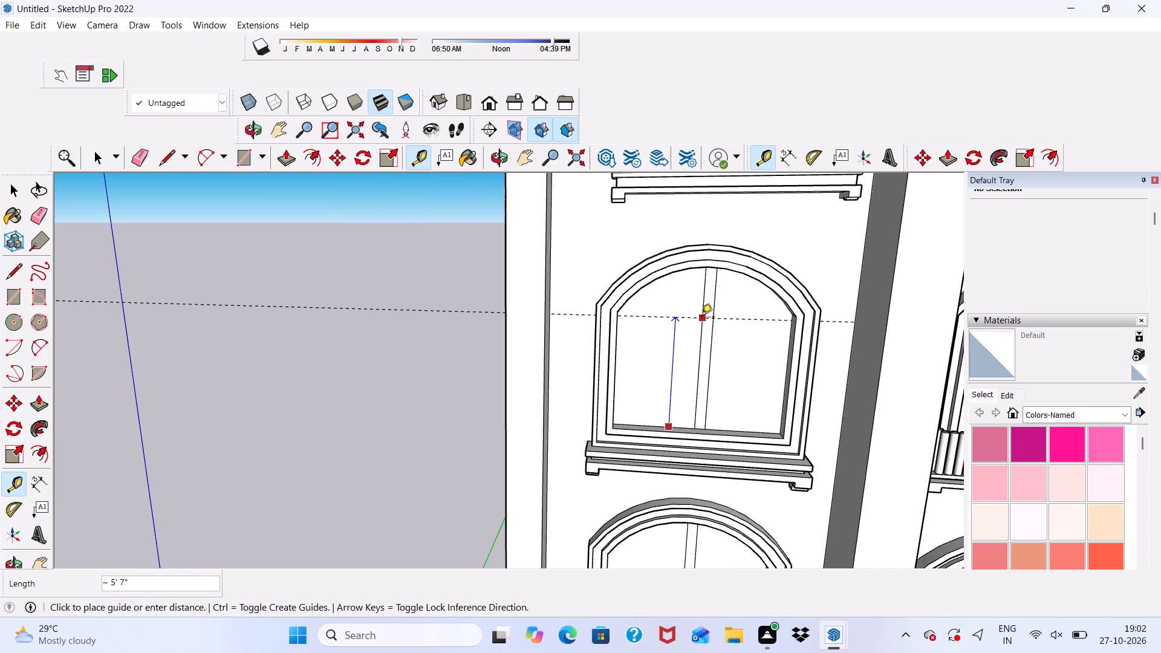
{"action": "left_click", "coordinate": [701, 318]}
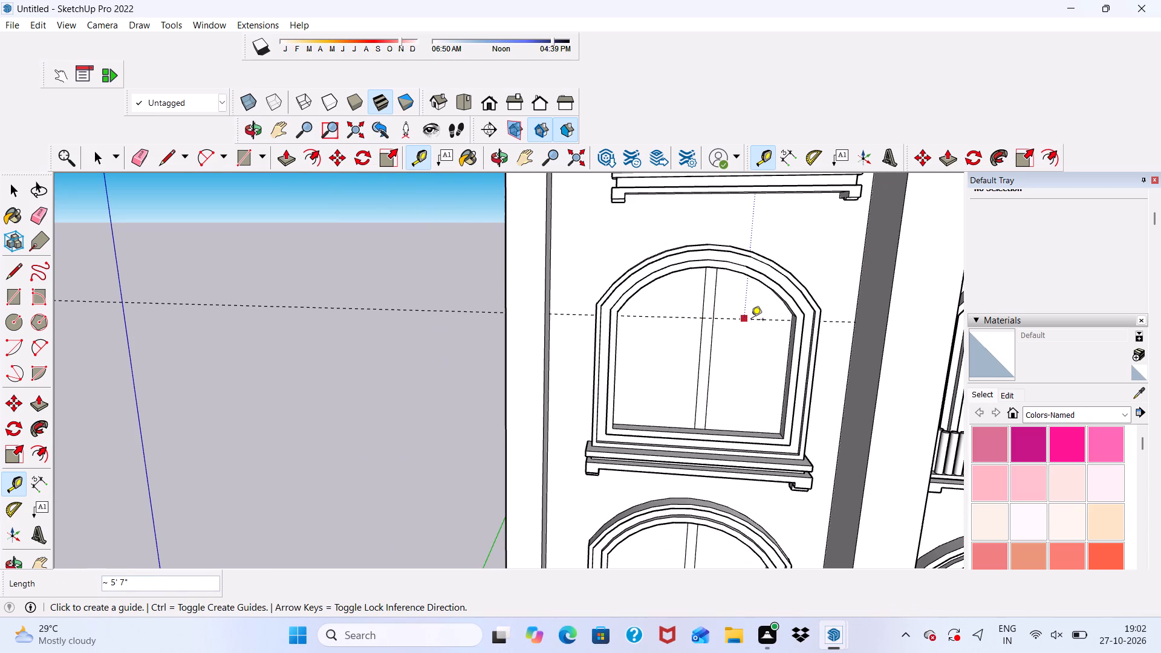
Offset another horizontal guide 6" below the new one across the left column's second-lowest window.
{"action": "left_click", "coordinate": [751, 320]}
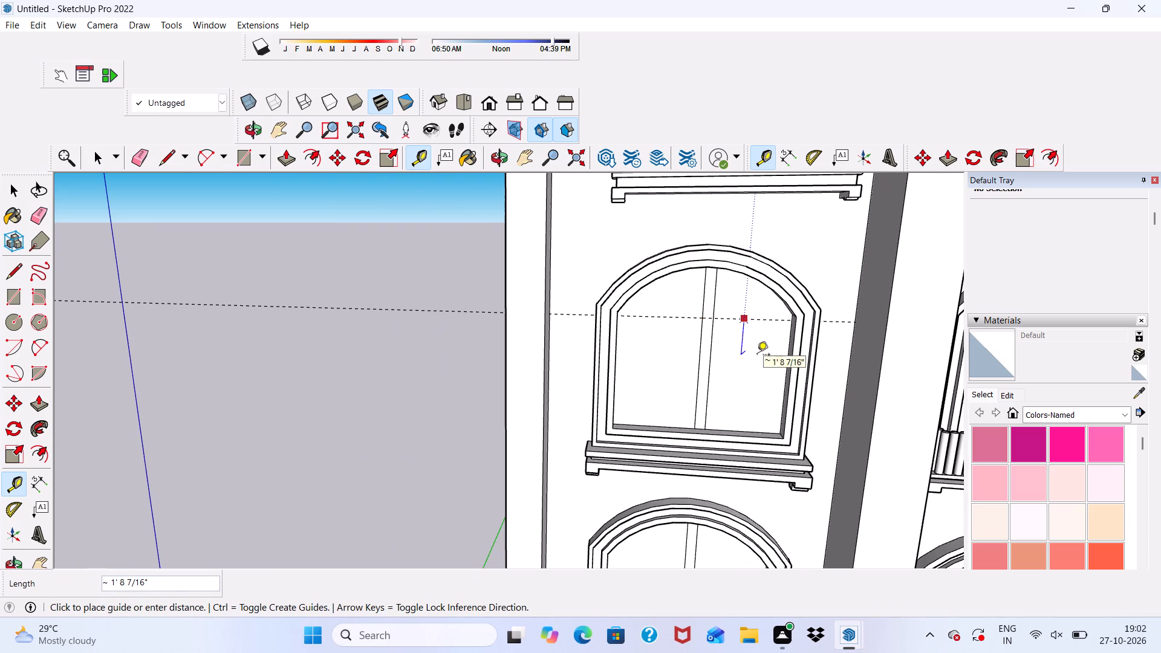
{"action": "key", "text": "space"}
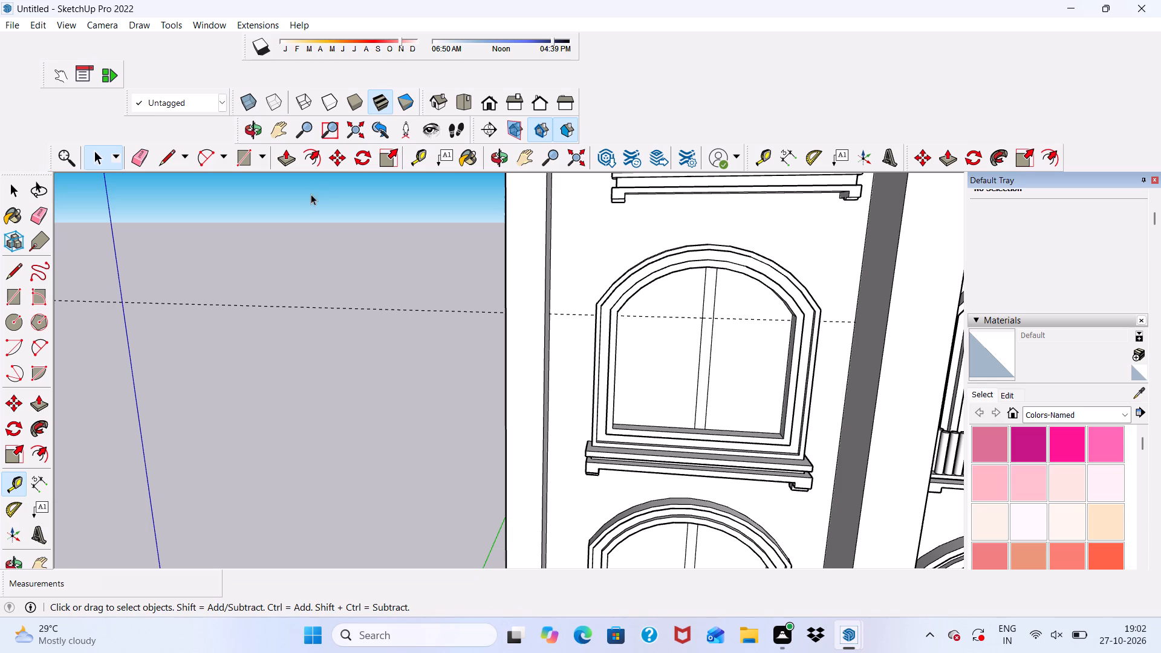
{"action": "left_click", "coordinate": [423, 155]}
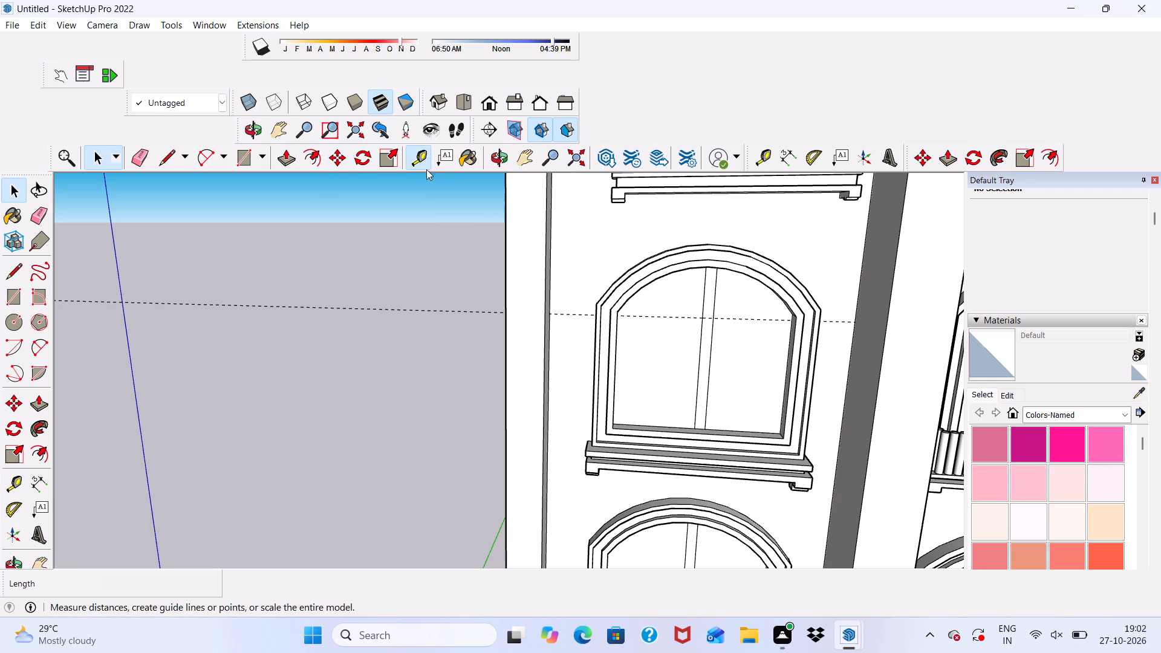
{"action": "scroll", "coordinate": [819, 351], "scroll_direction": "up", "scroll_amount": 2}
{"action": "scroll", "coordinate": [735, 314], "scroll_direction": "up", "scroll_amount": 3}
{"action": "left_click", "coordinate": [735, 313]}
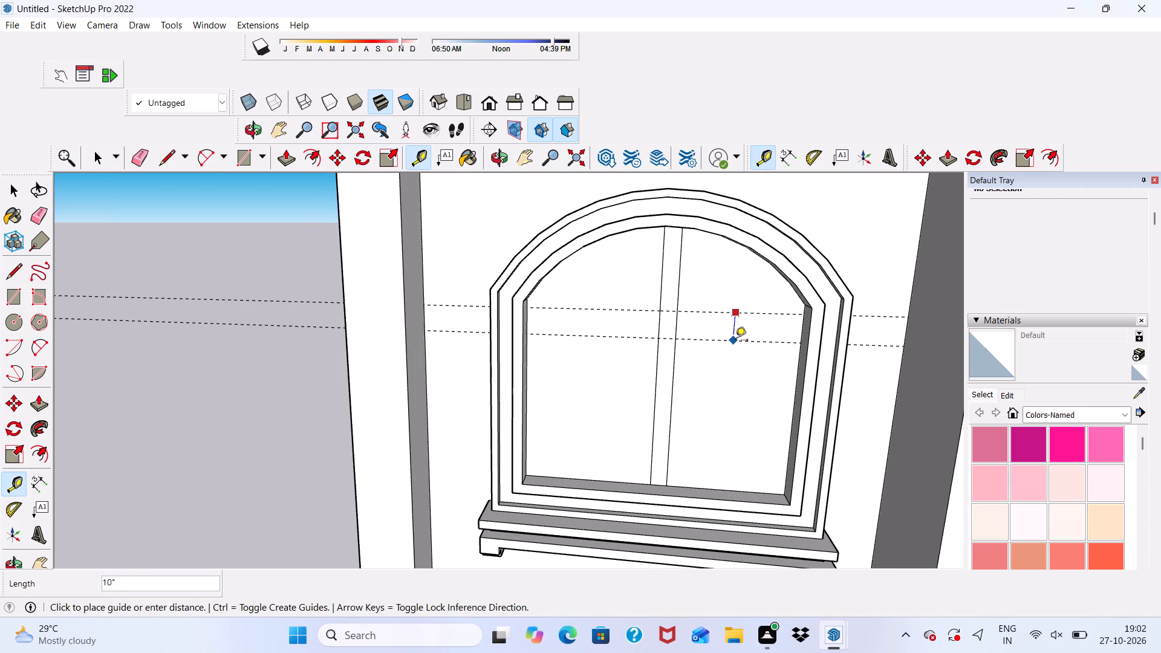
{"action": "key", "text": "6"}
{"action": "key", "text": "shift+quotedbl"}
{"action": "key", "text": "Return"}
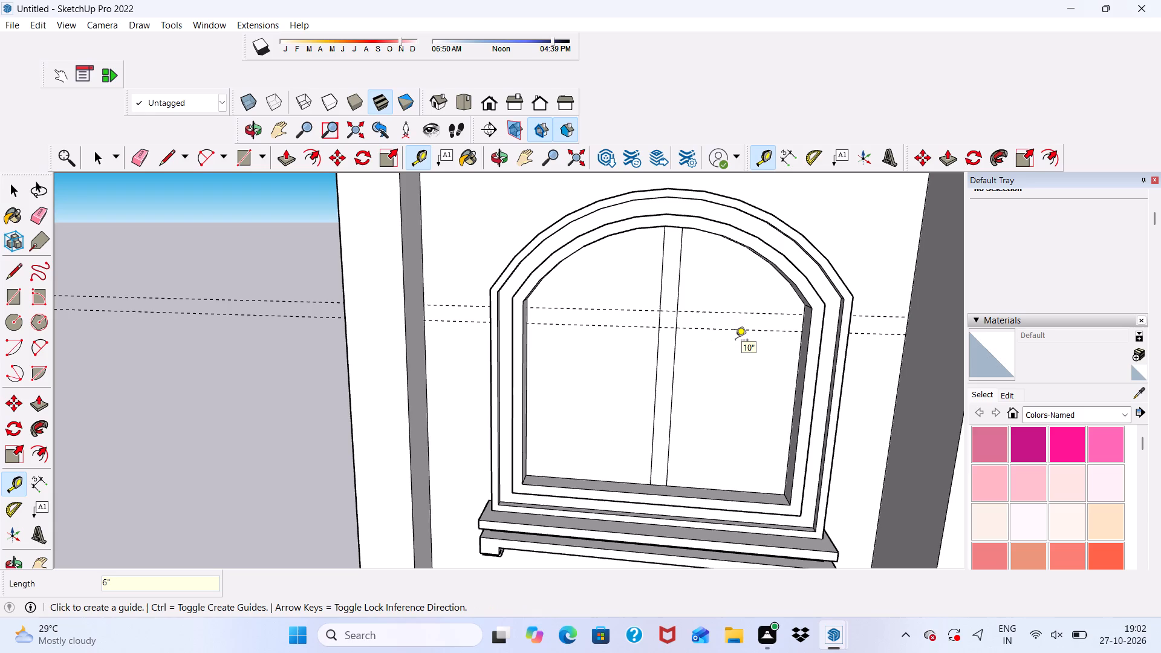
Place a horizontal guide across the left column's lowest arched window, about 5' 9" above the opening's bottom edge.
{"action": "scroll", "coordinate": [735, 341], "scroll_direction": "down", "scroll_amount": 4}
{"action": "scroll", "coordinate": [749, 258], "scroll_direction": "down", "scroll_amount": 15}
{"action": "scroll", "coordinate": [696, 515], "scroll_direction": "up", "scroll_amount": 4}
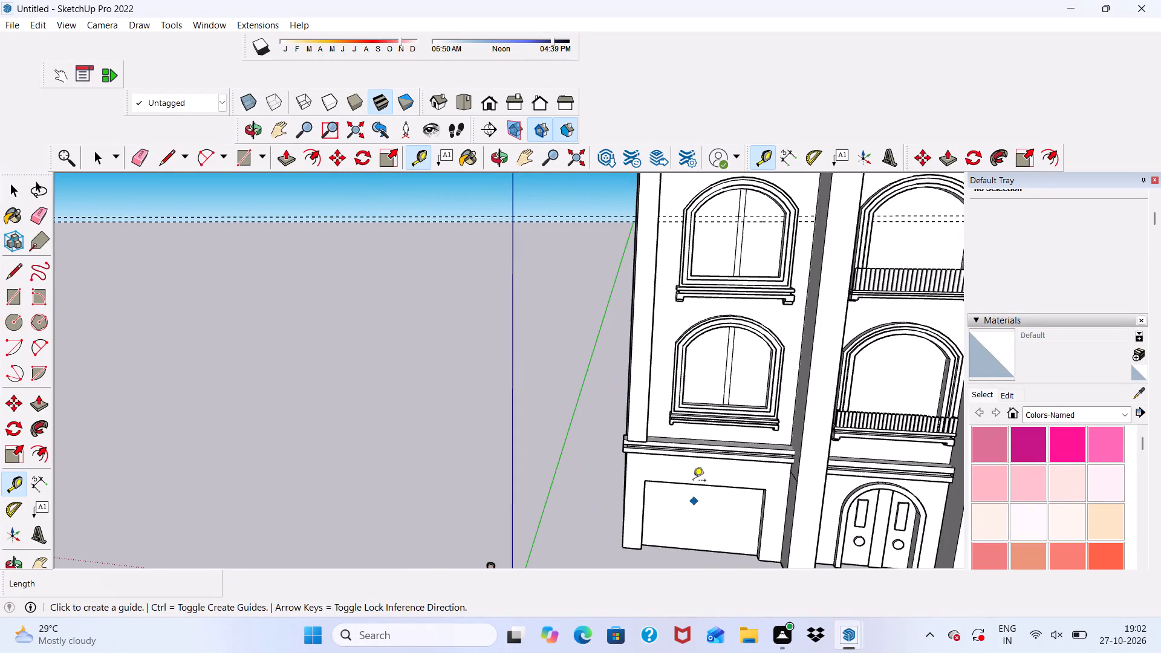
{"action": "scroll", "coordinate": [711, 435], "scroll_direction": "up", "scroll_amount": 15}
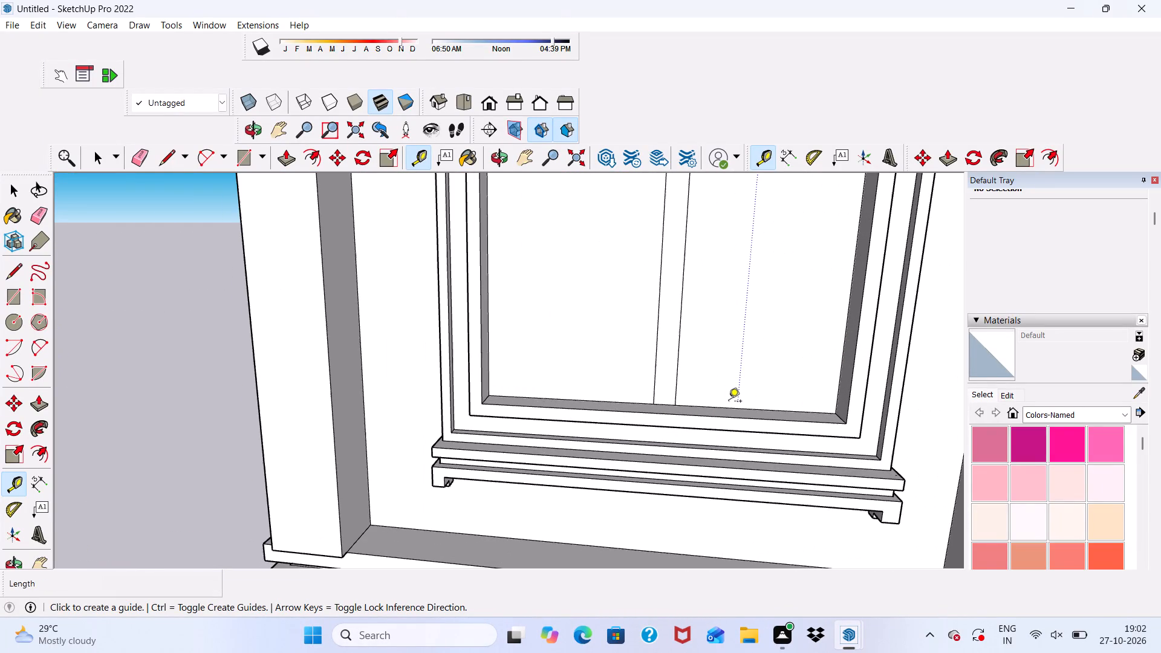
{"action": "scroll", "coordinate": [726, 405], "scroll_direction": "up", "scroll_amount": 3}
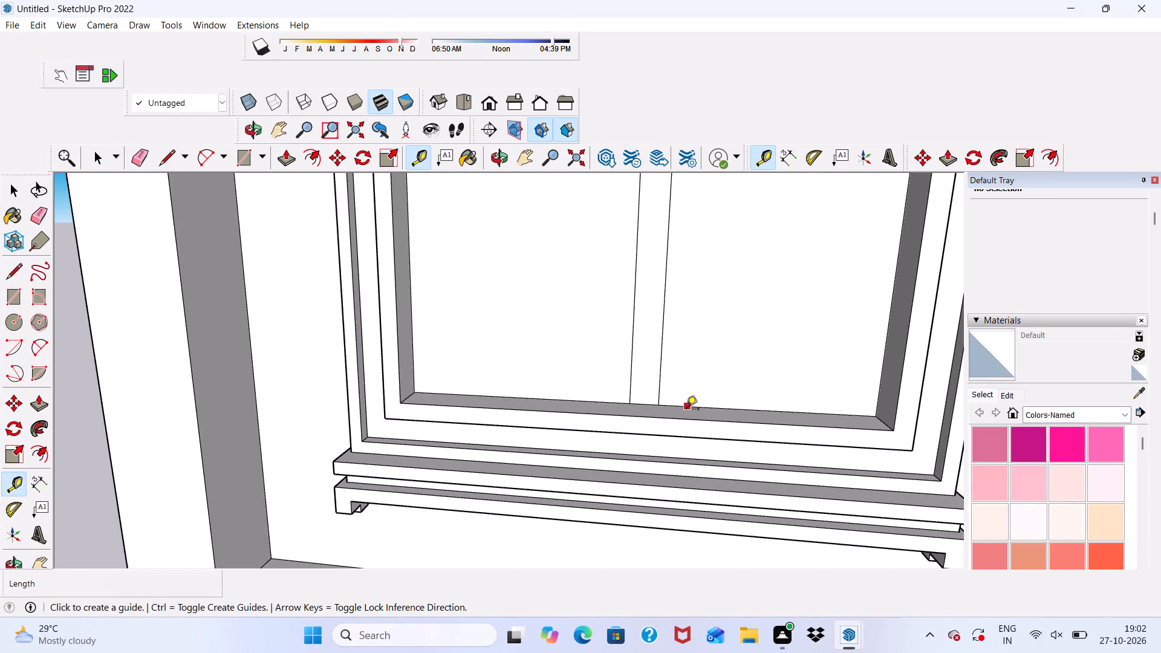
{"action": "left_click", "coordinate": [686, 410]}
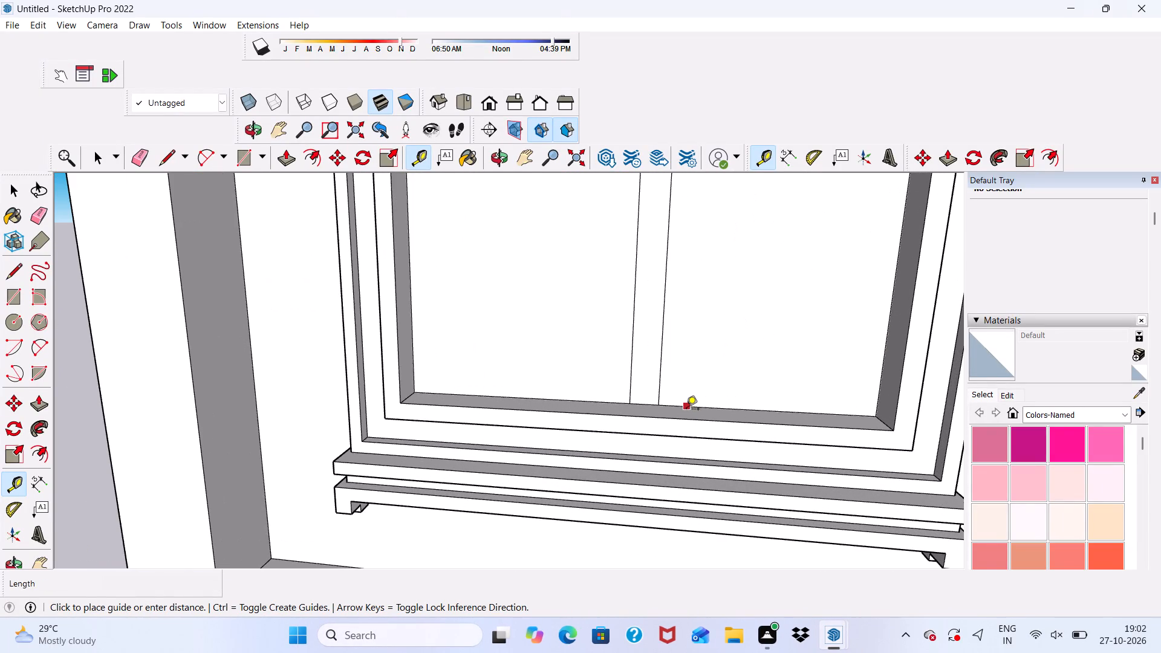
{"action": "scroll", "coordinate": [700, 378], "scroll_direction": "down", "scroll_amount": 9}
{"action": "scroll", "coordinate": [707, 282], "scroll_direction": "down", "scroll_amount": 4}
{"action": "scroll", "coordinate": [698, 249], "scroll_direction": "up", "scroll_amount": 4}
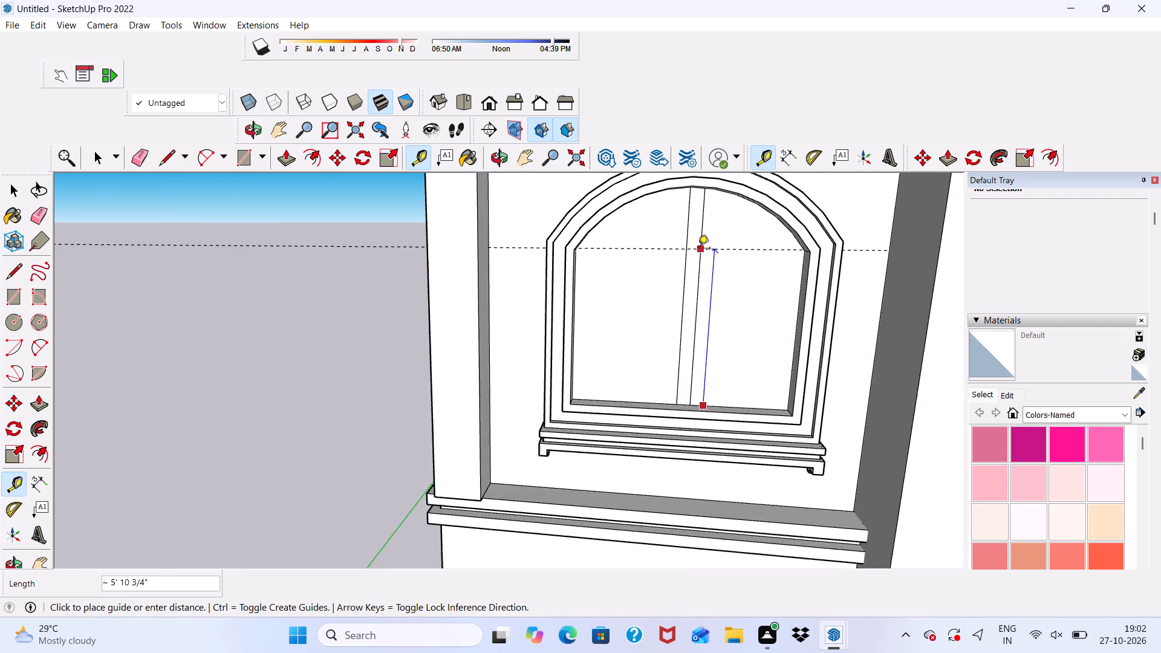
{"action": "scroll", "coordinate": [698, 249], "scroll_direction": "up", "scroll_amount": 3}
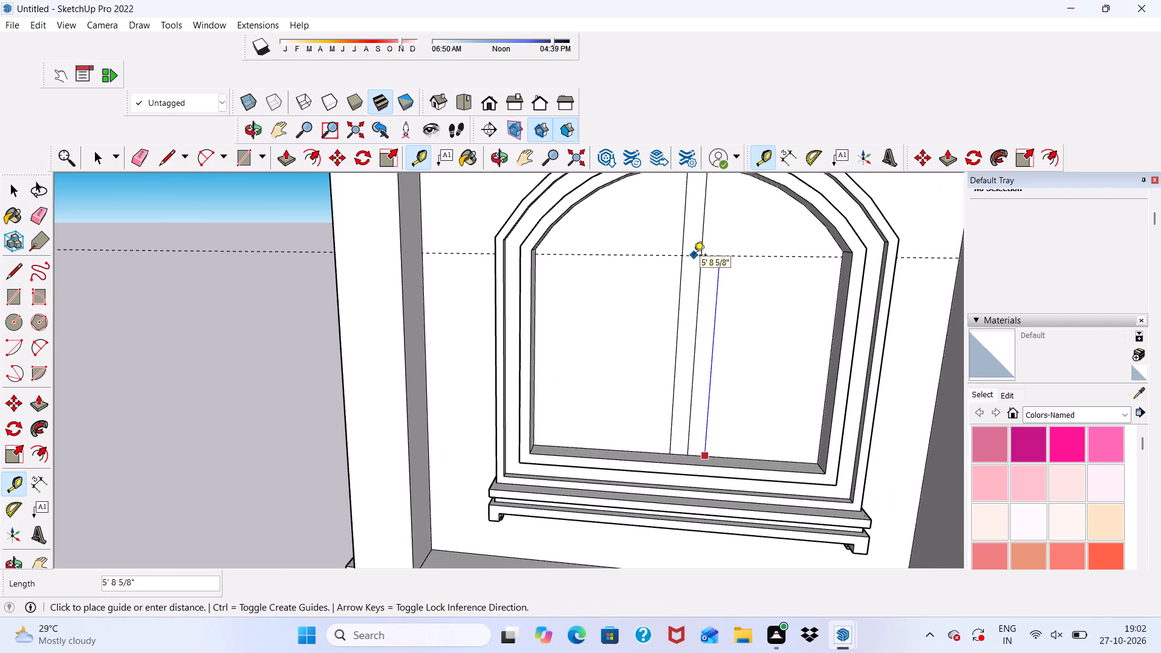
{"action": "left_click", "coordinate": [694, 256]}
Offset another horizontal guide 6" below the new one across the left column's lowest arched window.
{"action": "left_click", "coordinate": [720, 255]}
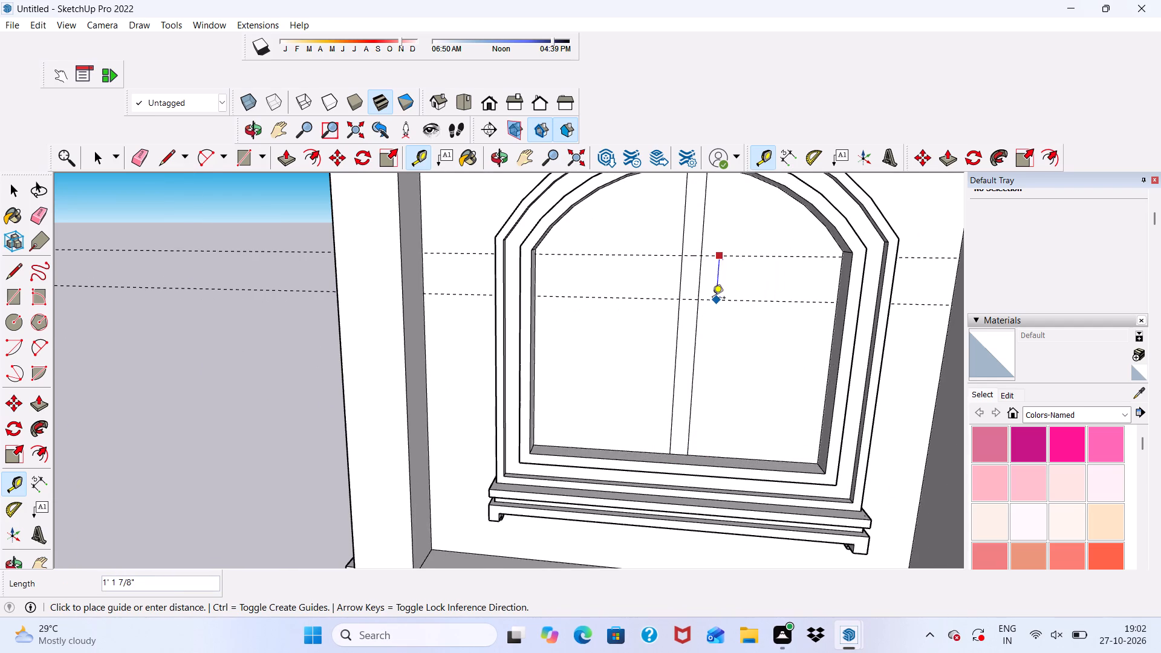
{"action": "key", "text": "6"}
{"action": "key", "text": "shift+quotedbl"}
{"action": "key", "text": "Return"}
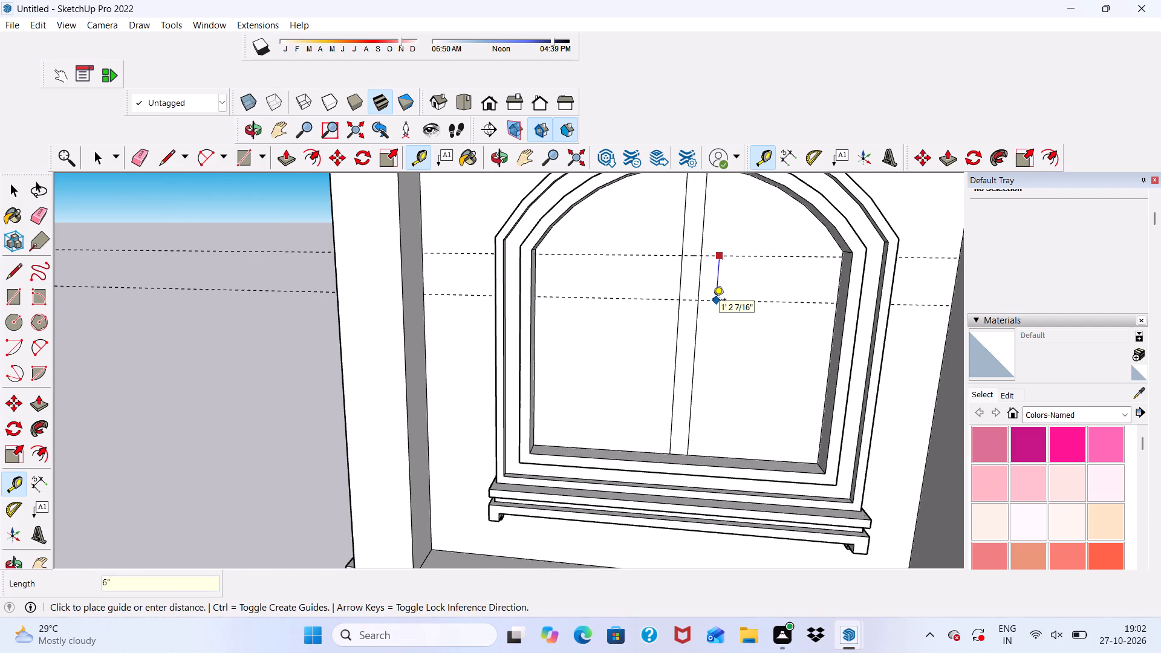
Draw two horizontal lines about 8' 1" long along the guides across the opening of the left column's lowest window.
{"action": "scroll", "coordinate": [637, 562], "scroll_direction": "down", "scroll_amount": 4}
{"action": "scroll", "coordinate": [619, 401], "scroll_direction": "down", "scroll_amount": 10}
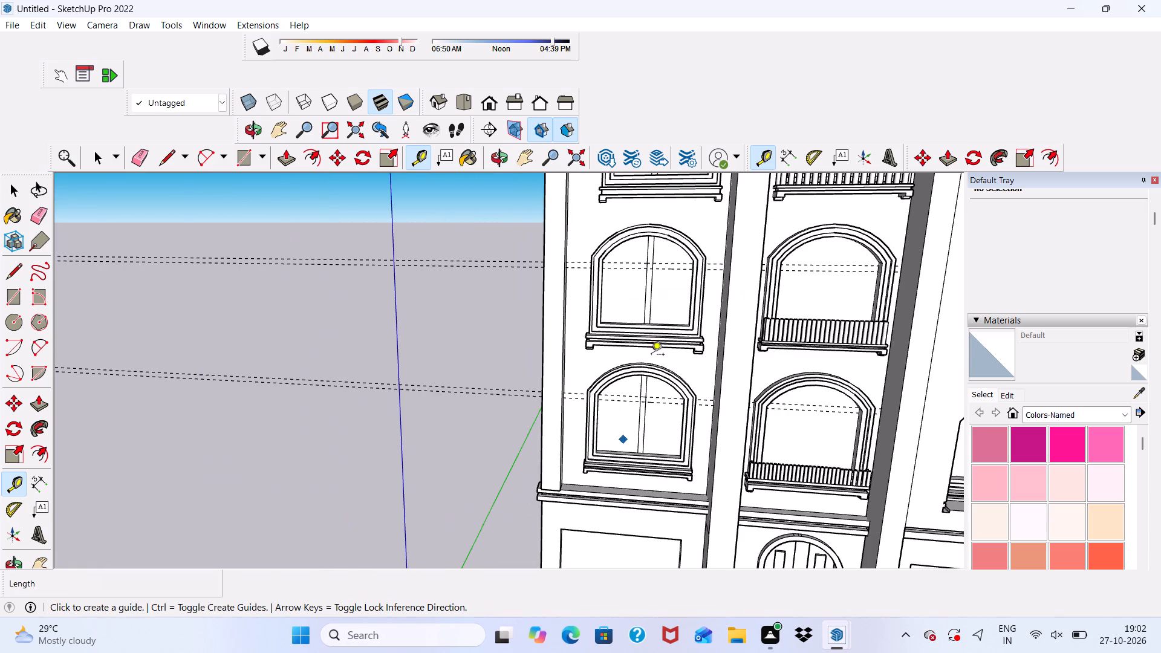
{"action": "scroll", "coordinate": [546, 259], "scroll_direction": "down", "scroll_amount": 4}
{"action": "middle_click_drag", "start_coordinate": [599, 365], "coordinate": [623, 403]}
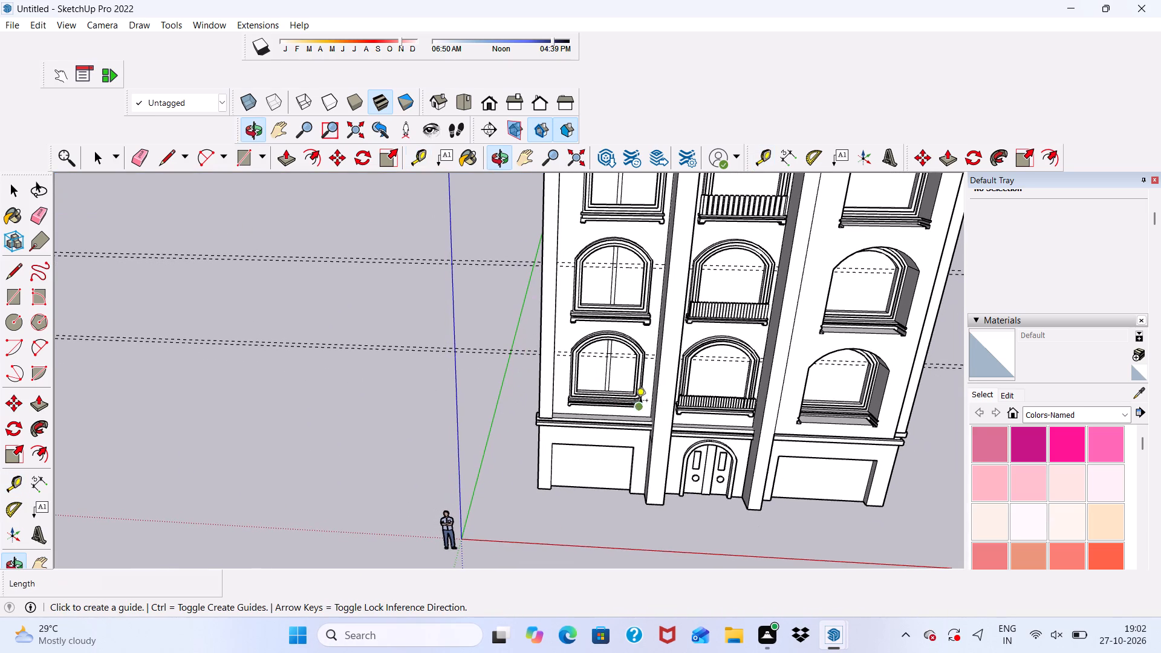
{"action": "left_click", "coordinate": [167, 162]}
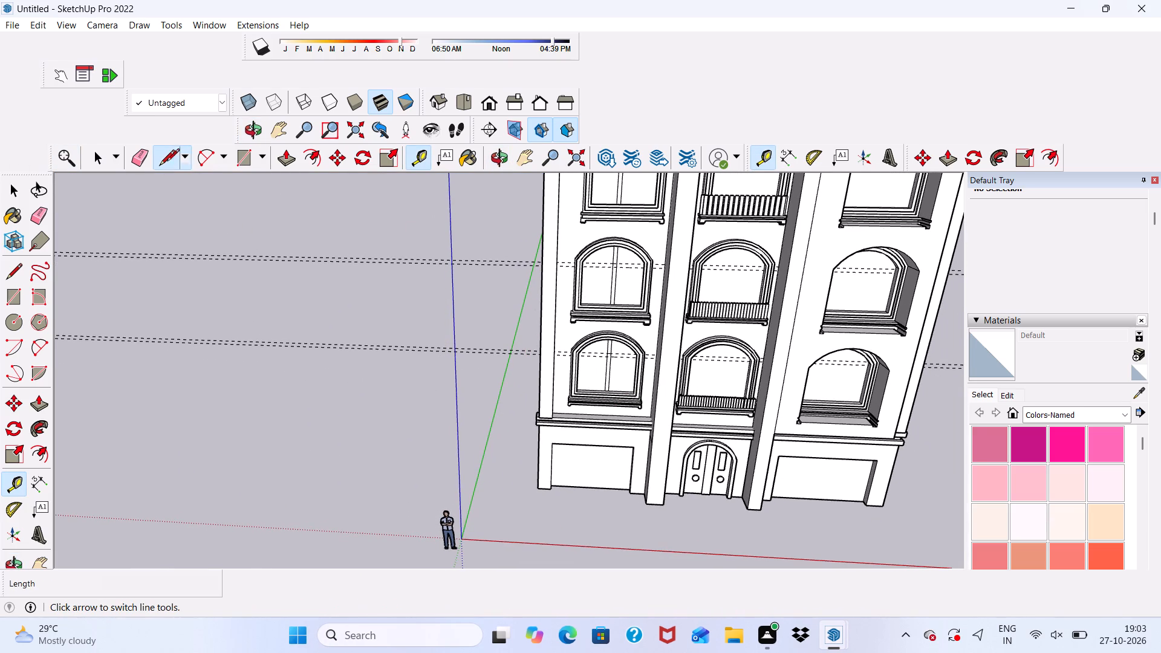
{"action": "scroll", "coordinate": [537, 369], "scroll_direction": "down", "scroll_amount": 1}
{"action": "middle_click_drag", "start_coordinate": [672, 434], "coordinate": [665, 326]}
{"action": "scroll", "coordinate": [619, 351], "scroll_direction": "up", "scroll_amount": 12}
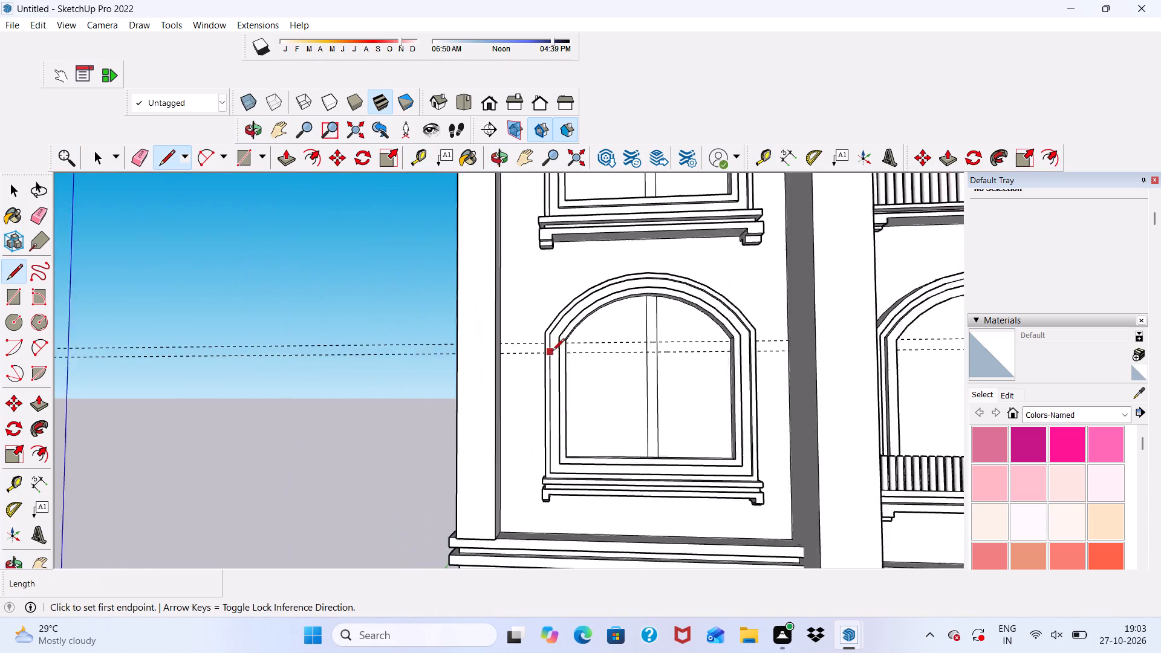
{"action": "scroll", "coordinate": [552, 352], "scroll_direction": "up", "scroll_amount": 9}
{"action": "scroll", "coordinate": [587, 349], "scroll_direction": "down", "scroll_amount": 1}
{"action": "middle_click_drag", "start_coordinate": [587, 349], "coordinate": [593, 397]}
{"action": "scroll", "coordinate": [580, 343], "scroll_direction": "up", "scroll_amount": 8}
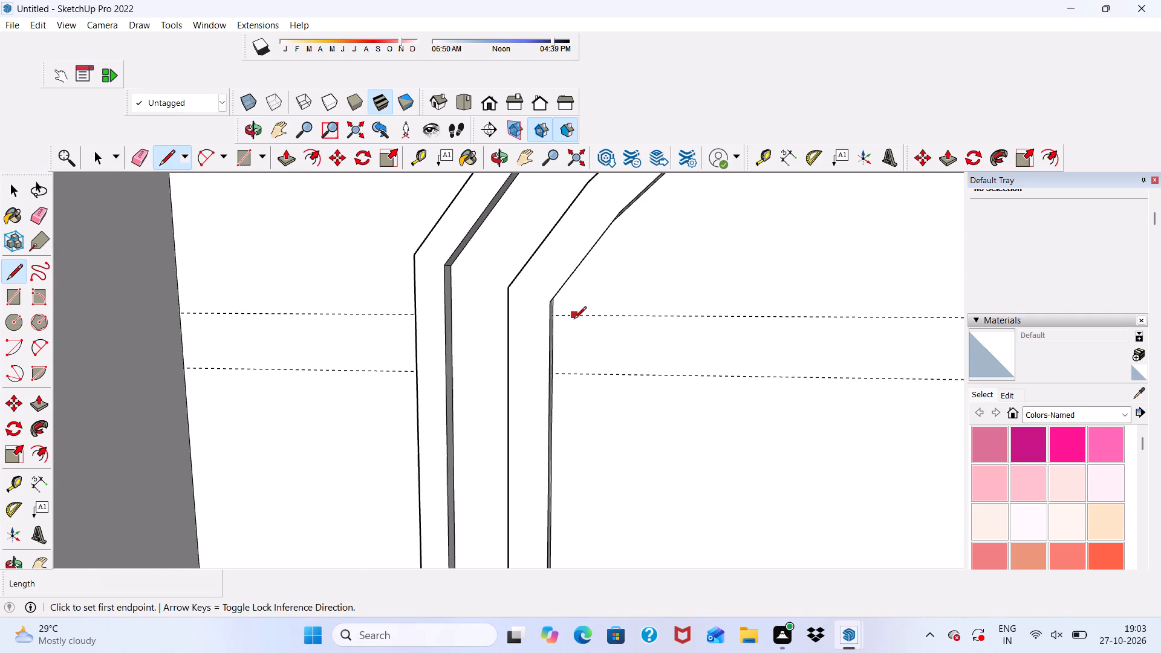
{"action": "middle_click_drag", "start_coordinate": [574, 320], "coordinate": [561, 319]}
{"action": "scroll", "coordinate": [567, 311], "scroll_direction": "up", "scroll_amount": 2}
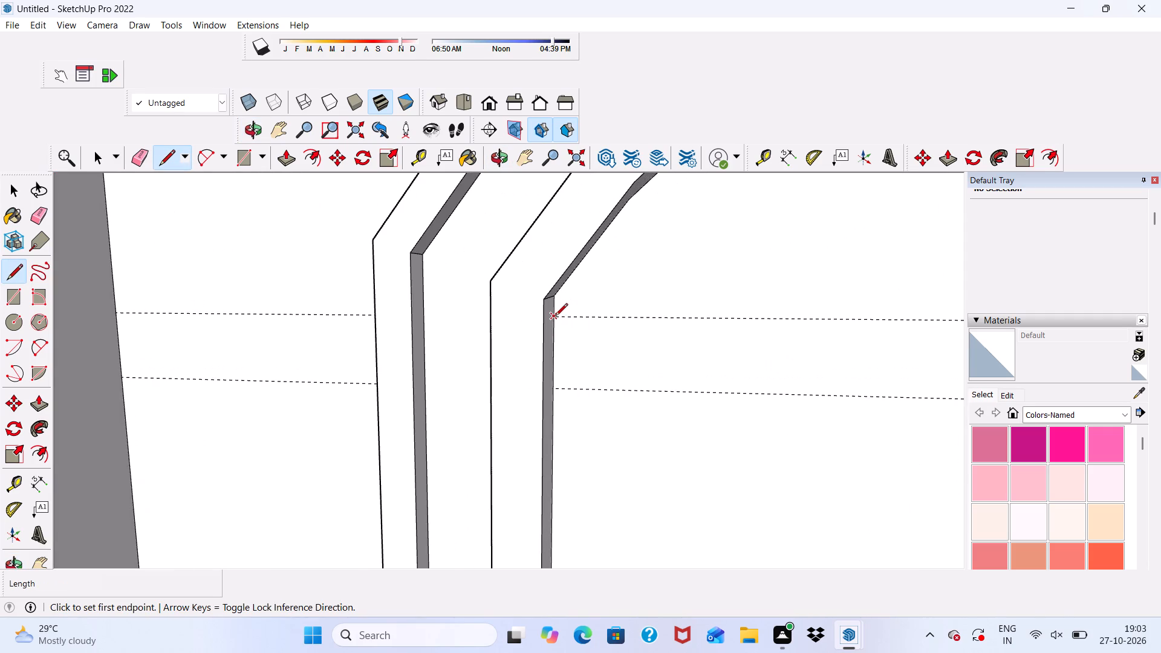
{"action": "left_click", "coordinate": [555, 317]}
{"action": "scroll", "coordinate": [648, 325], "scroll_direction": "down", "scroll_amount": 12}
{"action": "scroll", "coordinate": [657, 417], "scroll_direction": "up", "scroll_amount": 1}
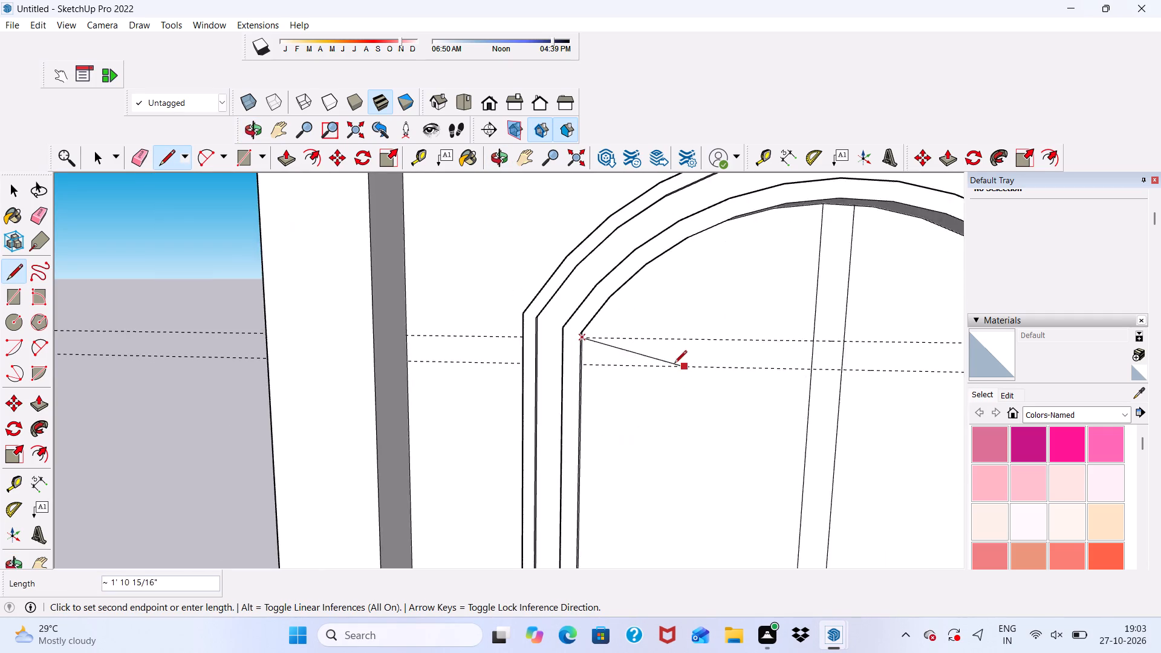
{"action": "scroll", "coordinate": [645, 368], "scroll_direction": "down", "scroll_amount": 5}
{"action": "scroll", "coordinate": [865, 392], "scroll_direction": "up", "scroll_amount": 8}
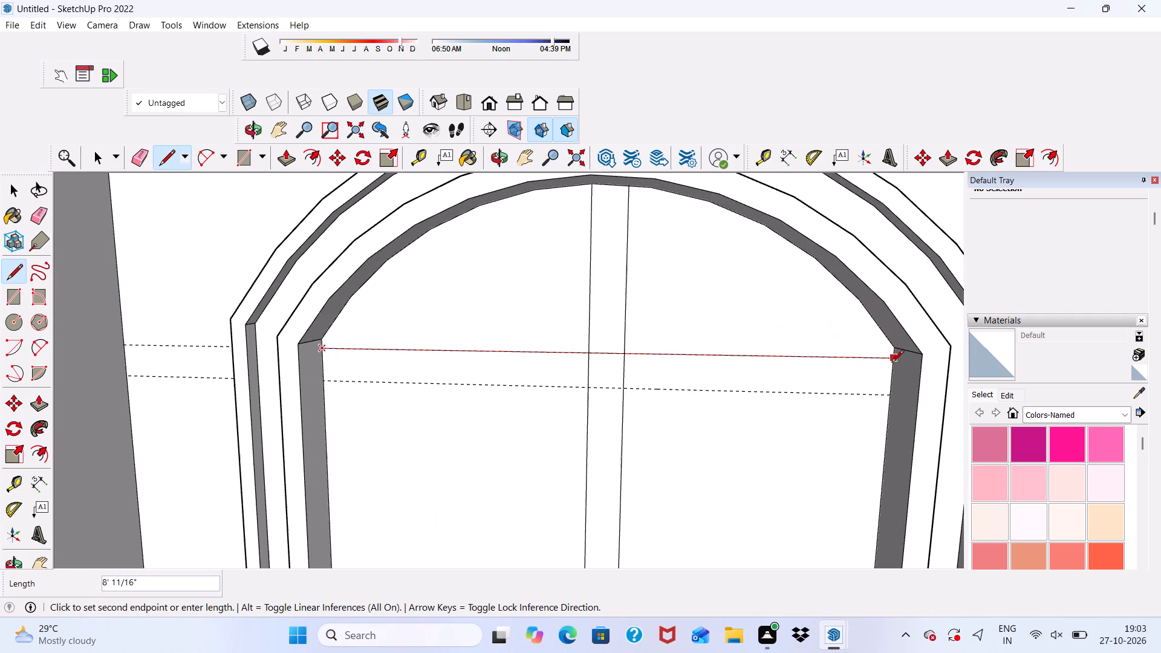
{"action": "left_click", "coordinate": [891, 363]}
{"action": "left_click", "coordinate": [888, 396]}
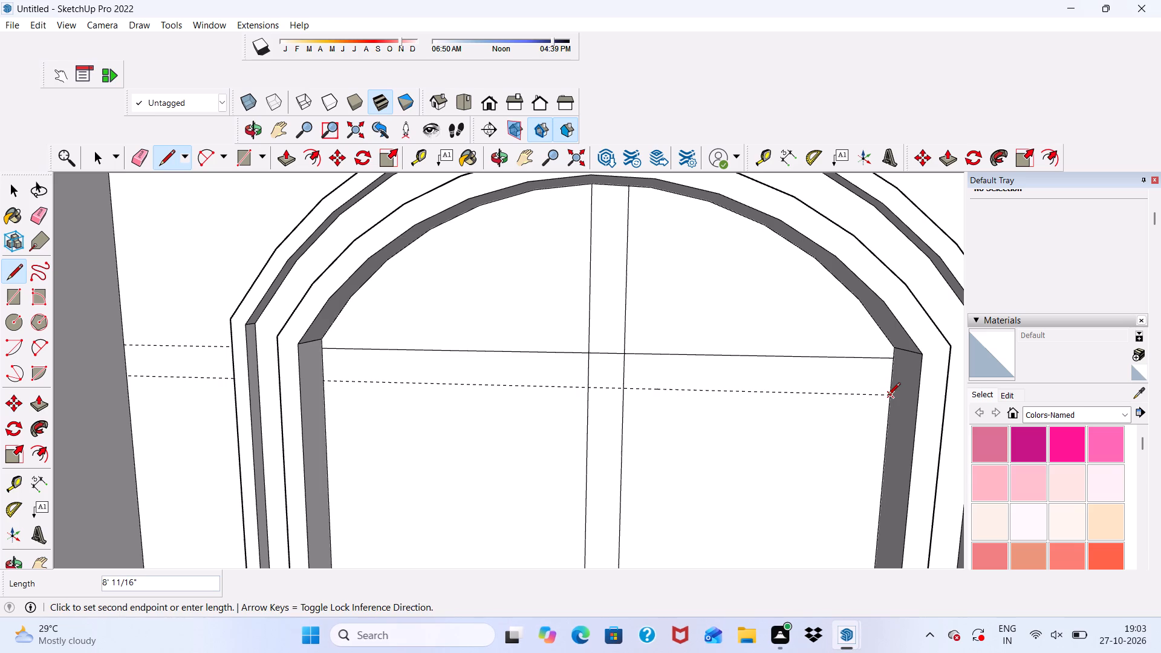
{"action": "left_click", "coordinate": [324, 383]}
Draw two horizontal lines about 8' 1" long along the guides across the opening of the left column's second-lowest window.
{"action": "scroll", "coordinate": [324, 383], "scroll_direction": "down", "scroll_amount": 4}
{"action": "scroll", "coordinate": [438, 382], "scroll_direction": "down", "scroll_amount": 12}
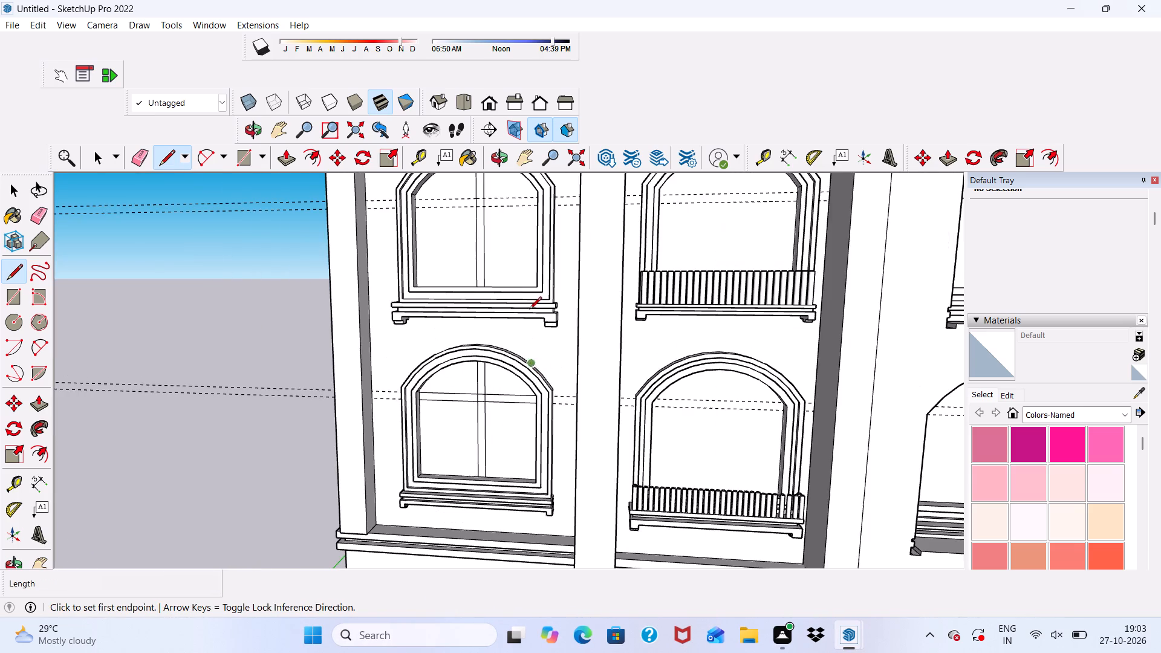
{"action": "scroll", "coordinate": [389, 245], "scroll_direction": "down", "scroll_amount": 5}
{"action": "scroll", "coordinate": [454, 554], "scroll_direction": "down", "scroll_amount": 3}
{"action": "scroll", "coordinate": [492, 270], "scroll_direction": "up", "scroll_amount": 4}
{"action": "scroll", "coordinate": [444, 274], "scroll_direction": "down", "scroll_amount": 4}
{"action": "scroll", "coordinate": [418, 259], "scroll_direction": "up", "scroll_amount": 2}
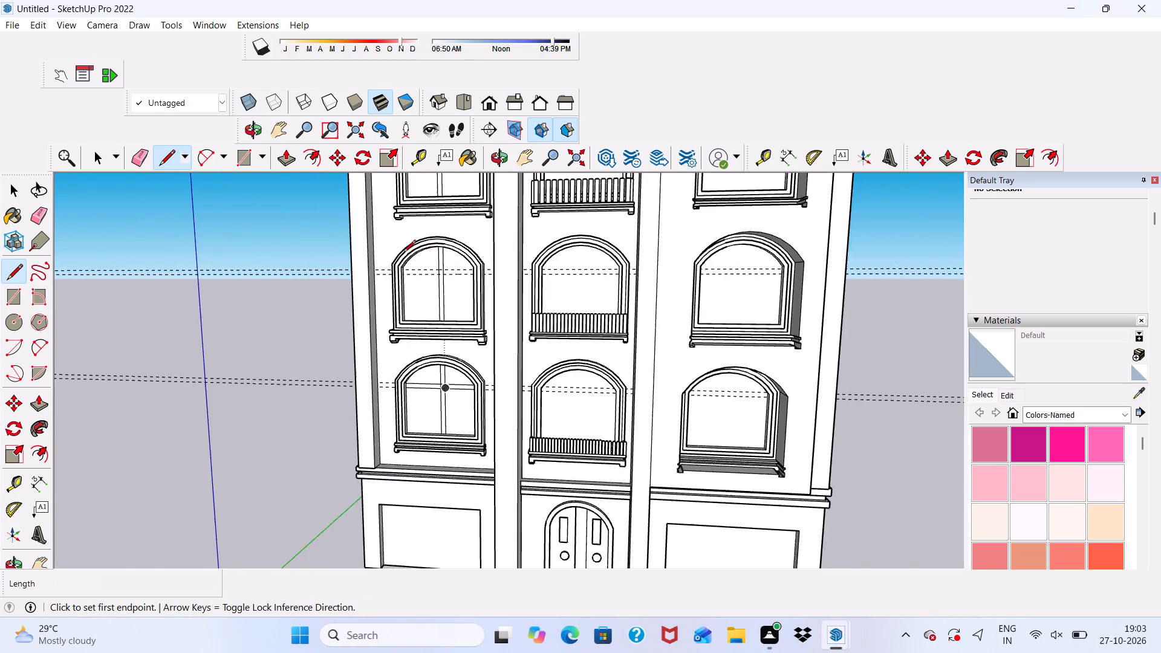
{"action": "scroll", "coordinate": [403, 253], "scroll_direction": "up", "scroll_amount": 5}
{"action": "scroll", "coordinate": [454, 265], "scroll_direction": "up", "scroll_amount": 11}
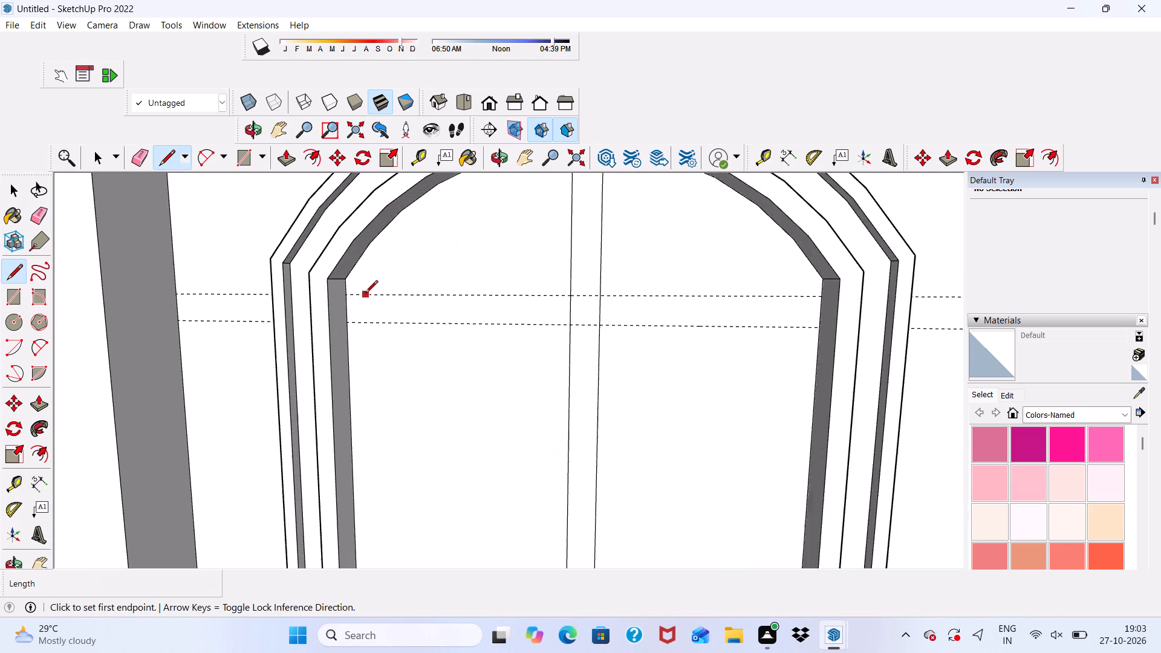
{"action": "scroll", "coordinate": [365, 294], "scroll_direction": "up", "scroll_amount": 2}
{"action": "left_click", "coordinate": [345, 296]}
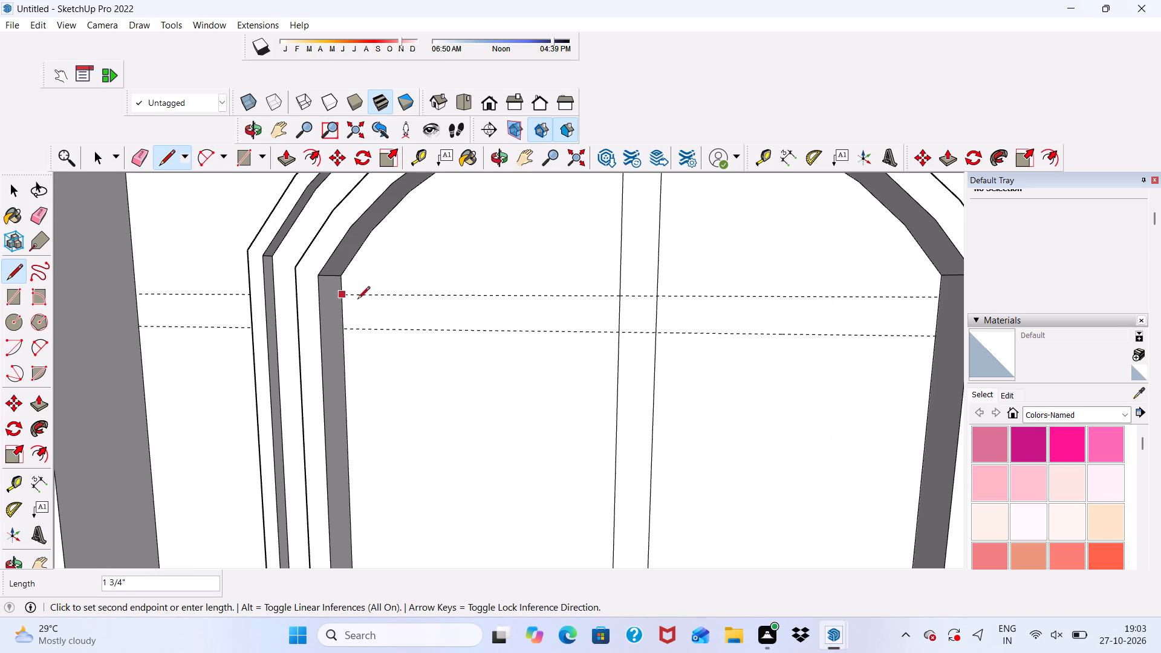
{"action": "scroll", "coordinate": [398, 317], "scroll_direction": "down", "scroll_amount": 2}
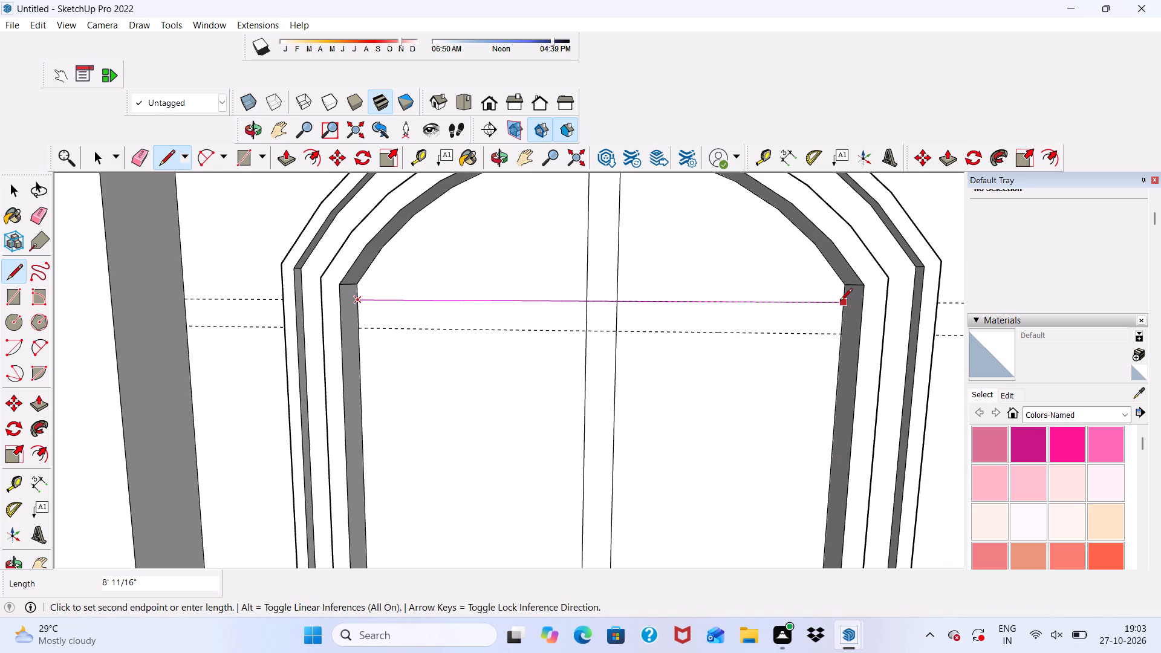
{"action": "left_click", "coordinate": [840, 302]}
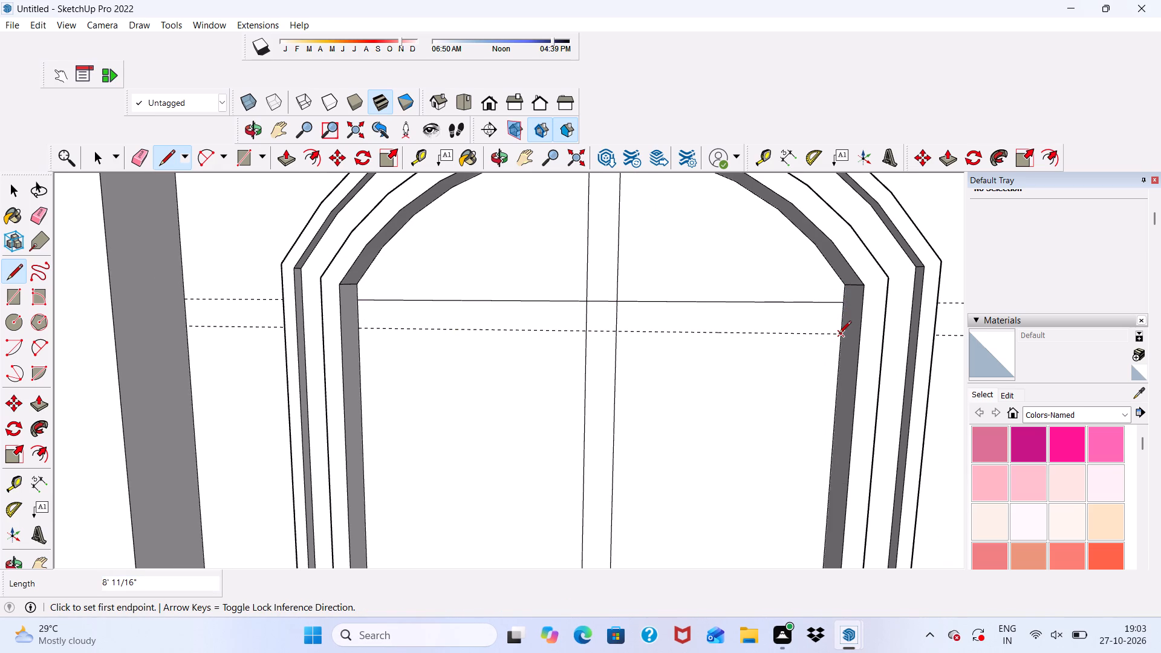
{"action": "left_click", "coordinate": [839, 334]}
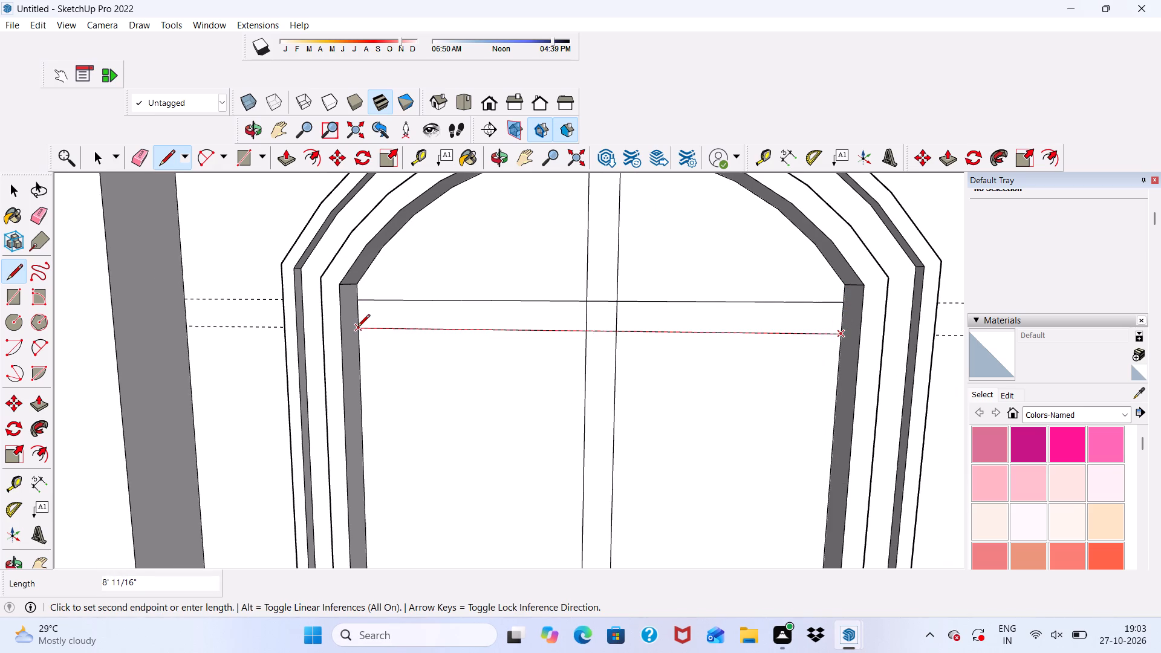
{"action": "left_click", "coordinate": [357, 328]}
Draw two horizontal lines about 8' 1" long along the guides across the opening of the left column's second window from the top.
{"action": "scroll", "coordinate": [343, 368], "scroll_direction": "down", "scroll_amount": 5}
{"action": "scroll", "coordinate": [558, 375], "scroll_direction": "down", "scroll_amount": 15}
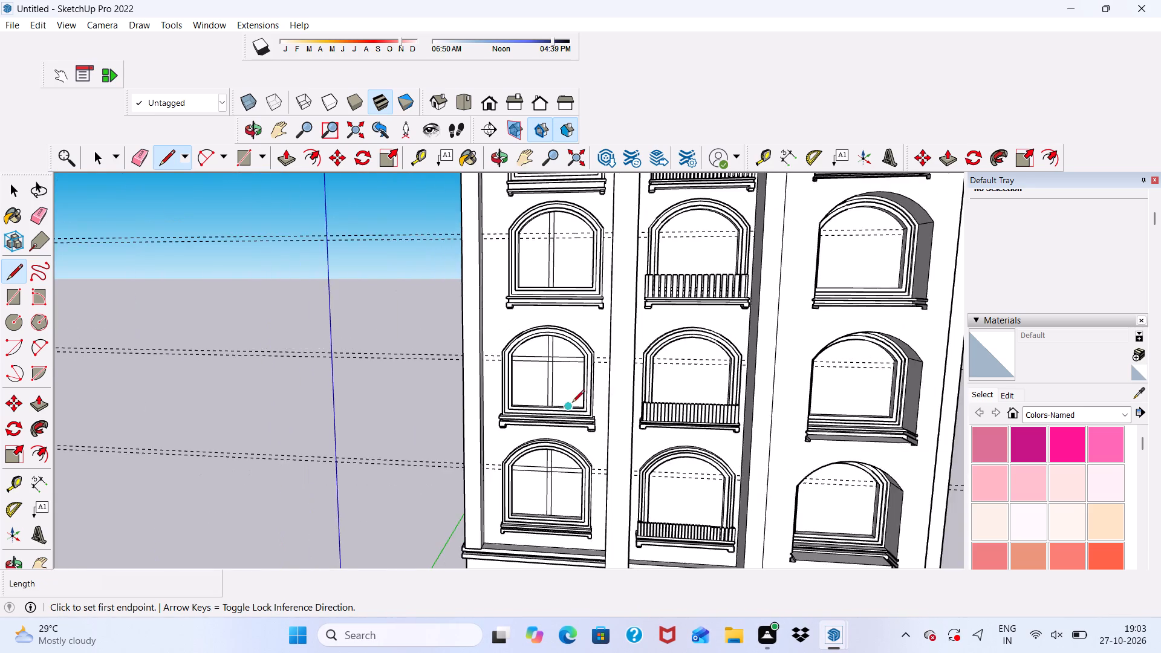
{"action": "scroll", "coordinate": [577, 368], "scroll_direction": "down", "scroll_amount": 5}
{"action": "scroll", "coordinate": [578, 299], "scroll_direction": "up", "scroll_amount": 11}
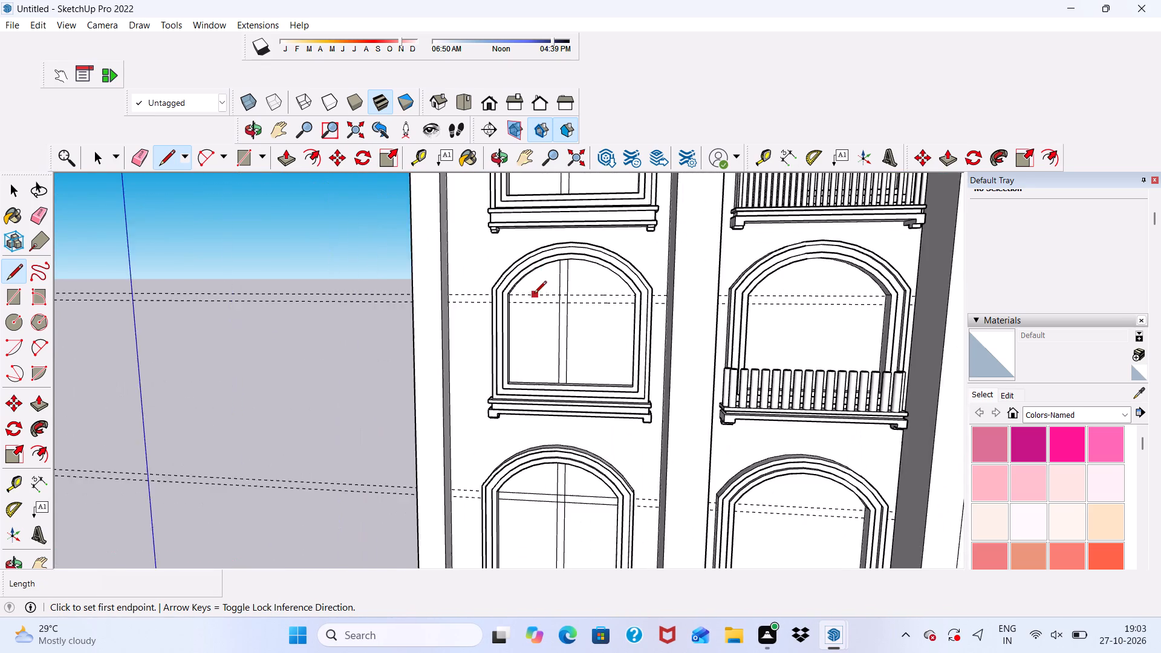
{"action": "scroll", "coordinate": [534, 294], "scroll_direction": "up", "scroll_amount": 4}
{"action": "scroll", "coordinate": [522, 298], "scroll_direction": "down", "scroll_amount": 1}
{"action": "scroll", "coordinate": [511, 298], "scroll_direction": "up", "scroll_amount": 14}
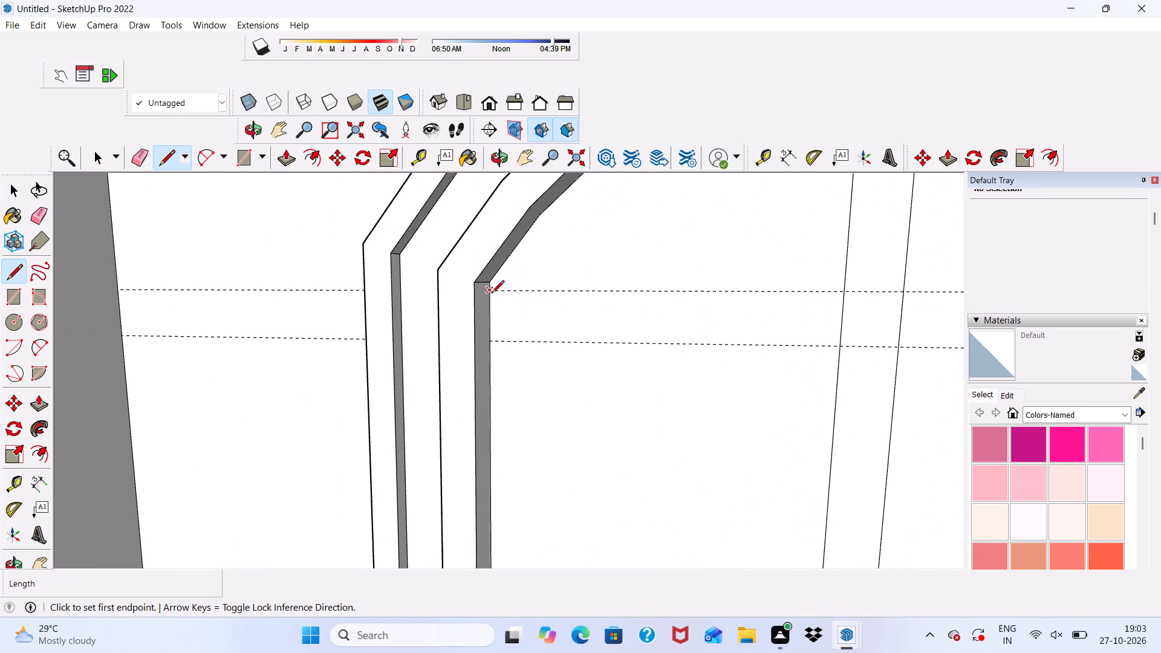
{"action": "left_click", "coordinate": [492, 293]}
{"action": "scroll", "coordinate": [632, 296], "scroll_direction": "down", "scroll_amount": 4}
{"action": "scroll", "coordinate": [715, 294], "scroll_direction": "down", "scroll_amount": 5}
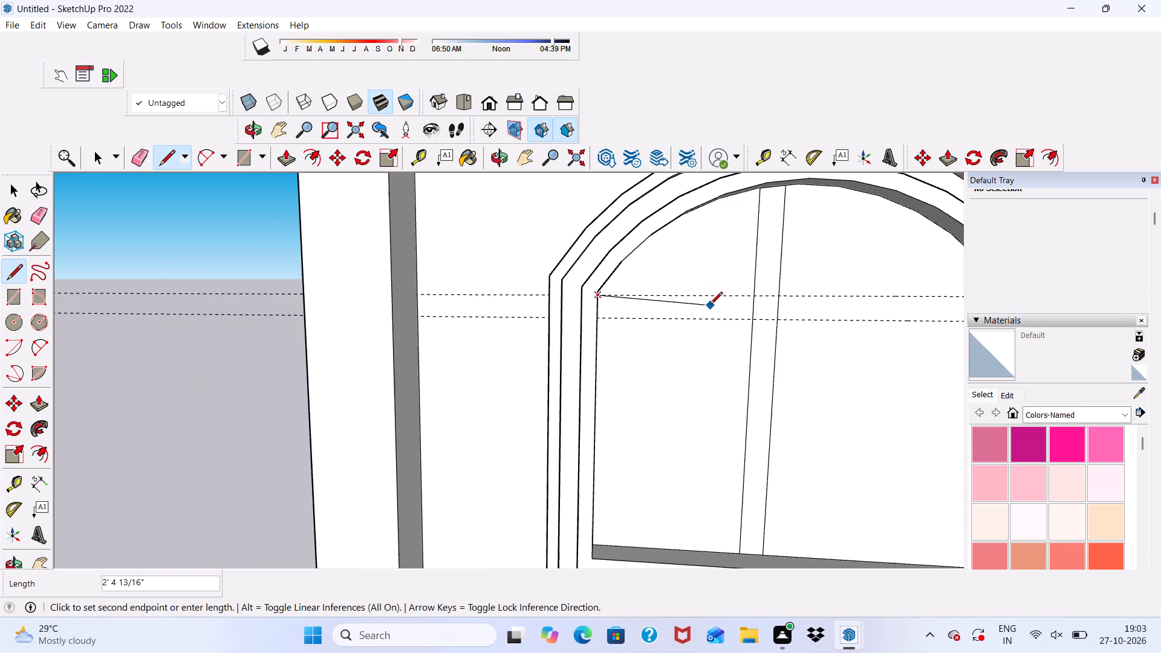
{"action": "scroll", "coordinate": [710, 305], "scroll_direction": "down", "scroll_amount": 5}
{"action": "scroll", "coordinate": [862, 300], "scroll_direction": "up", "scroll_amount": 5}
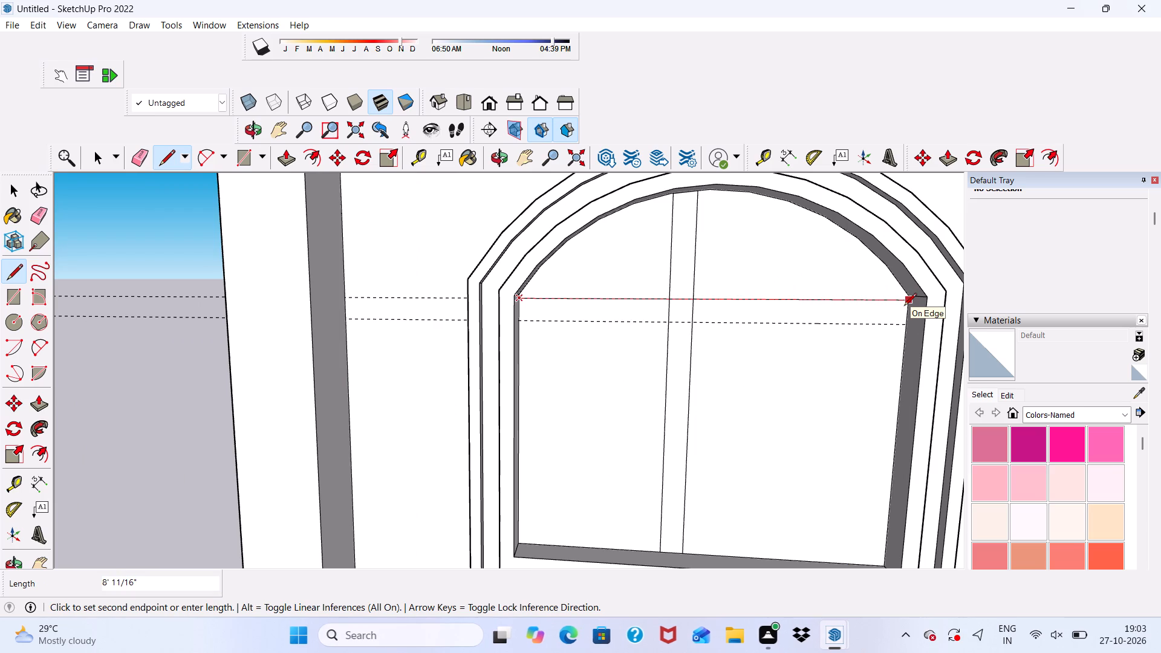
{"action": "left_click", "coordinate": [904, 307]}
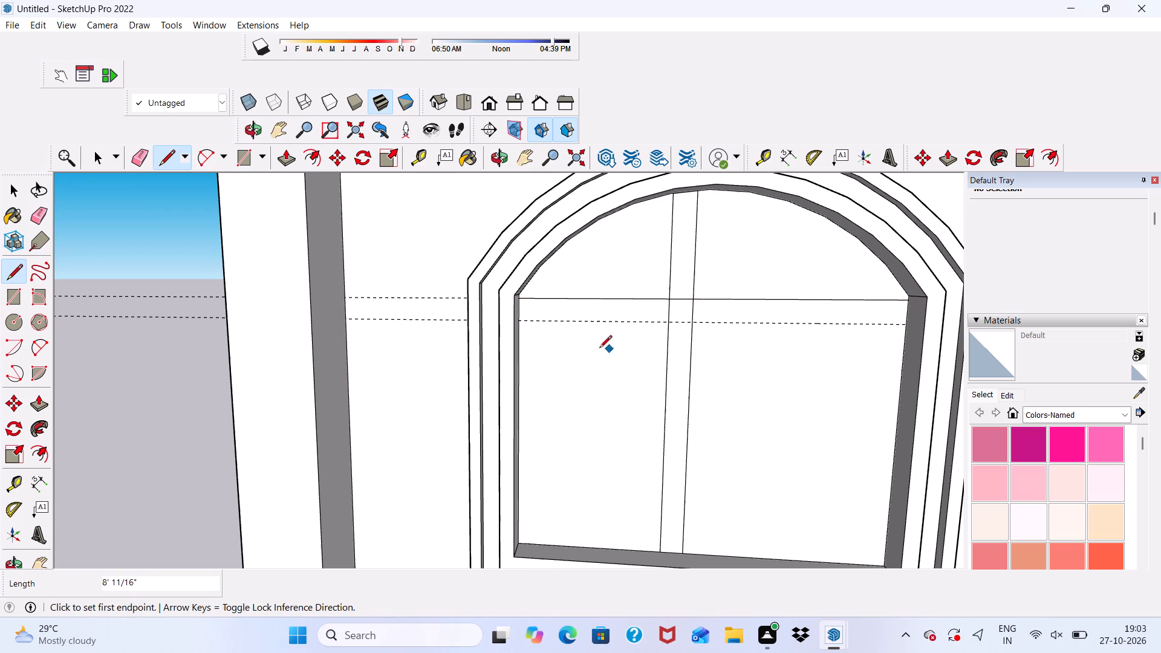
{"action": "scroll", "coordinate": [520, 319], "scroll_direction": "up", "scroll_amount": 5}
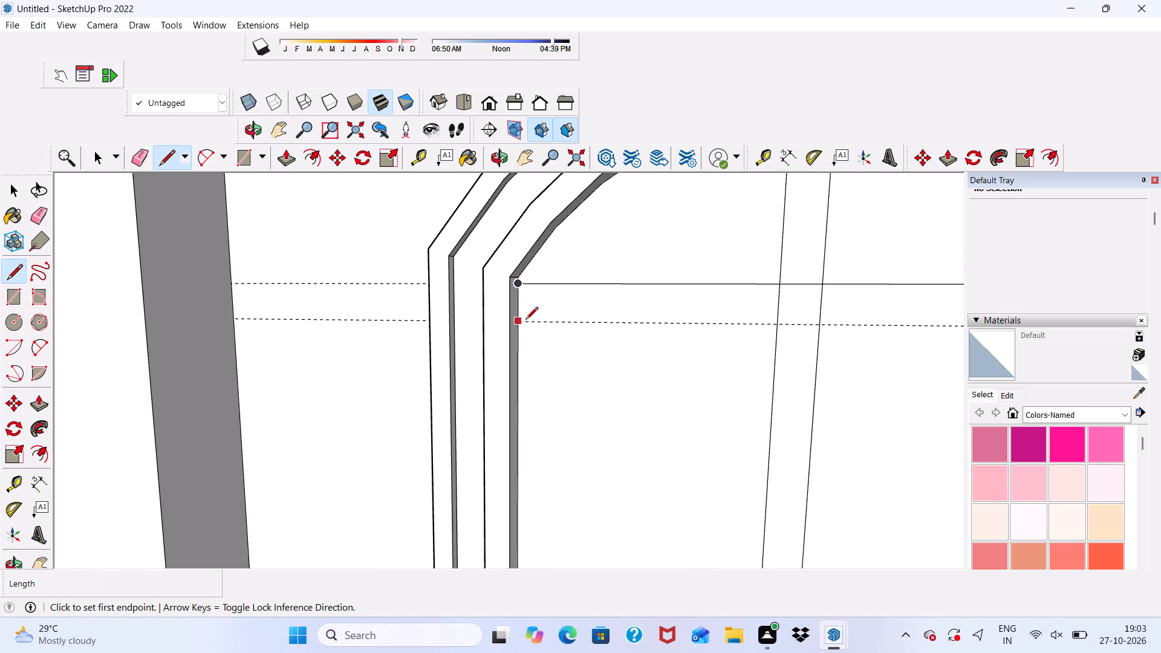
{"action": "left_click", "coordinate": [525, 320]}
{"action": "scroll", "coordinate": [601, 344], "scroll_direction": "down", "scroll_amount": 7}
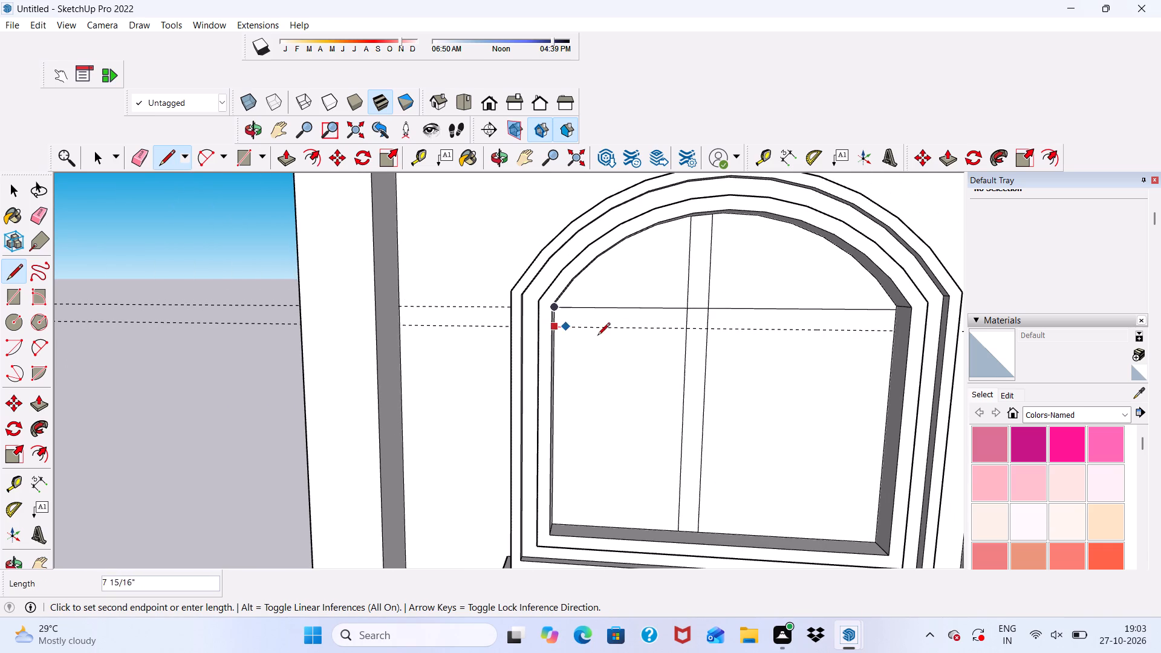
{"action": "scroll", "coordinate": [882, 333], "scroll_direction": "up", "scroll_amount": 1}
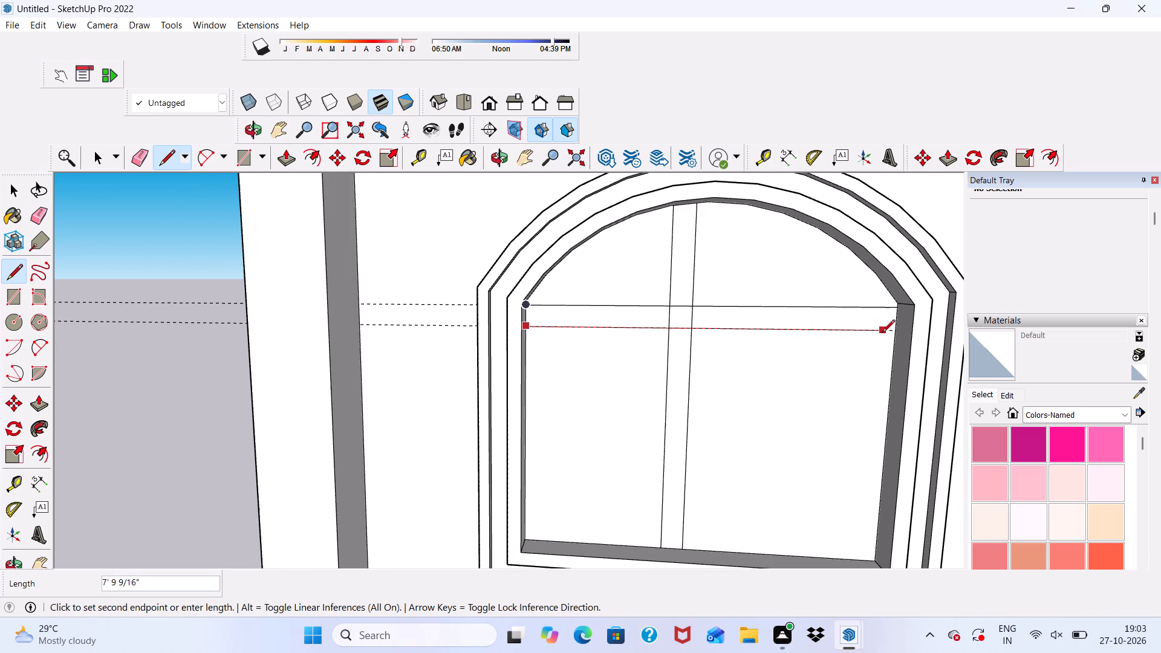
{"action": "left_click", "coordinate": [894, 335]}
Draw two horizontal lines about 8' 1" long along the guides across the opening of the left column's topmost window.
{"action": "scroll", "coordinate": [441, 412], "scroll_direction": "down", "scroll_amount": 8}
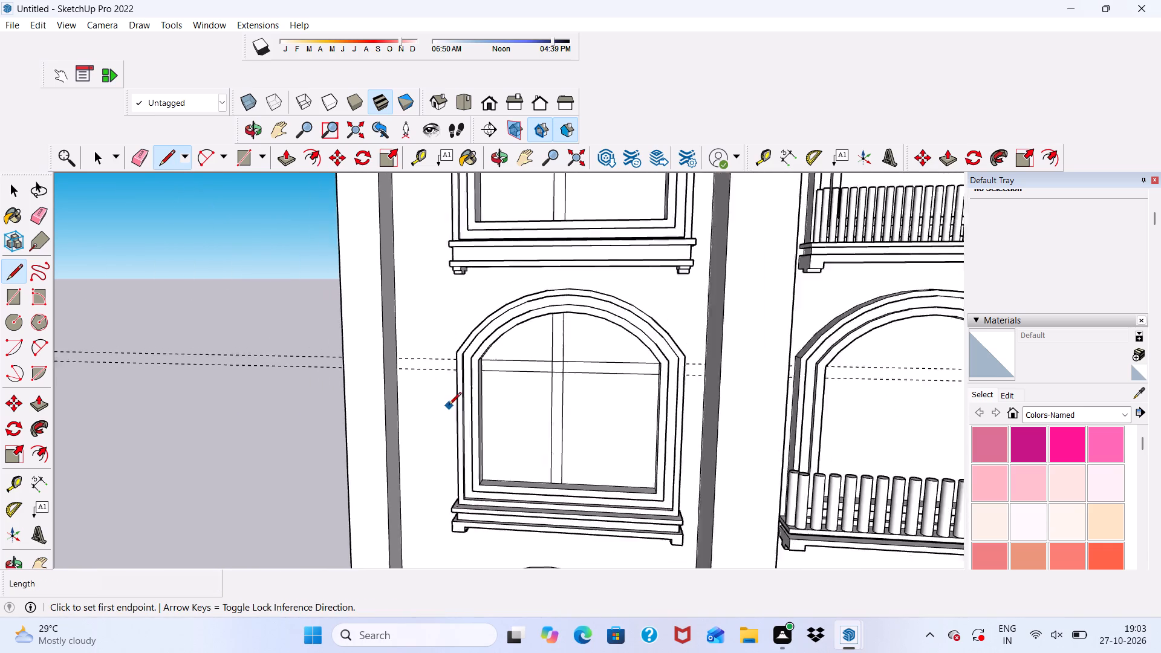
{"action": "scroll", "coordinate": [449, 406], "scroll_direction": "down", "scroll_amount": 3}
{"action": "scroll", "coordinate": [550, 387], "scroll_direction": "down", "scroll_amount": 11}
{"action": "scroll", "coordinate": [484, 276], "scroll_direction": "up", "scroll_amount": 5}
{"action": "scroll", "coordinate": [515, 319], "scroll_direction": "up", "scroll_amount": 3}
{"action": "scroll", "coordinate": [524, 329], "scroll_direction": "down", "scroll_amount": 1}
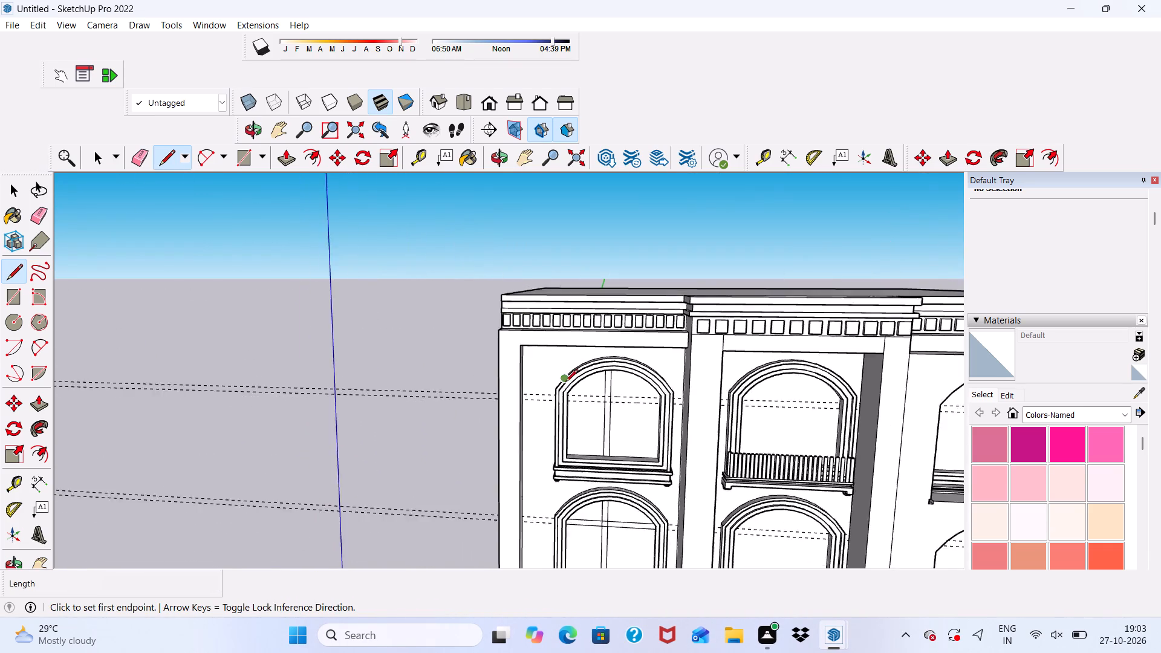
{"action": "scroll", "coordinate": [565, 383], "scroll_direction": "up", "scroll_amount": 20}
{"action": "scroll", "coordinate": [565, 383], "scroll_direction": "up", "scroll_amount": 4}
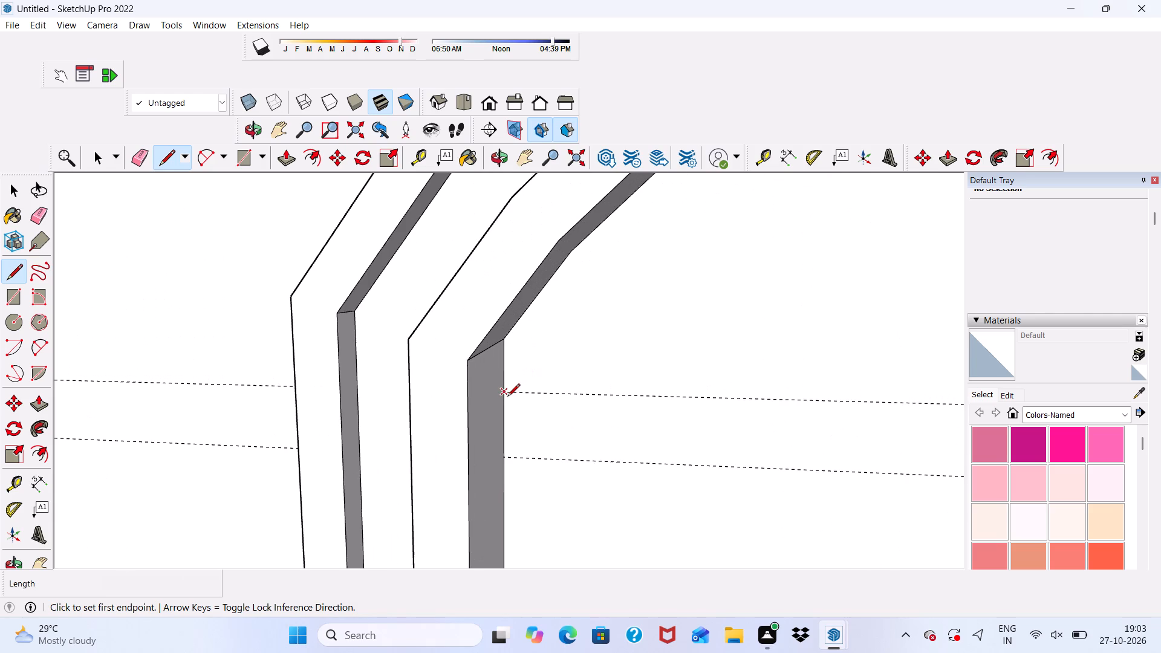
{"action": "left_click", "coordinate": [509, 392]}
{"action": "scroll", "coordinate": [527, 398], "scroll_direction": "down", "scroll_amount": 9}
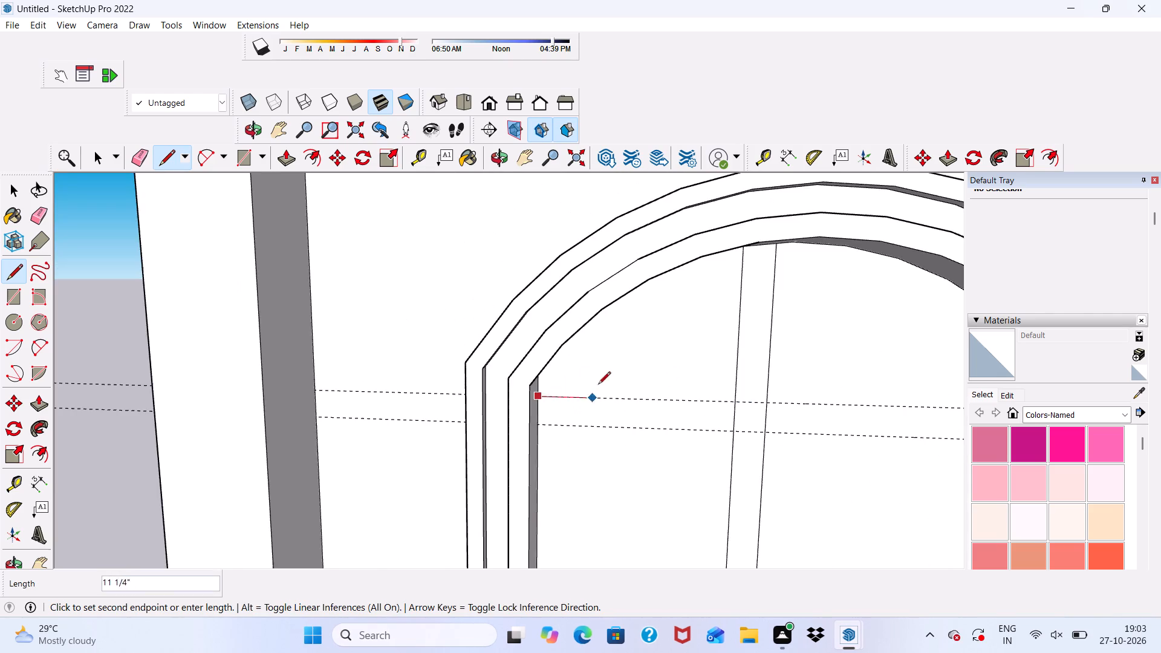
{"action": "scroll", "coordinate": [554, 382], "scroll_direction": "down", "scroll_amount": 15}
{"action": "scroll", "coordinate": [605, 413], "scroll_direction": "up", "scroll_amount": 4}
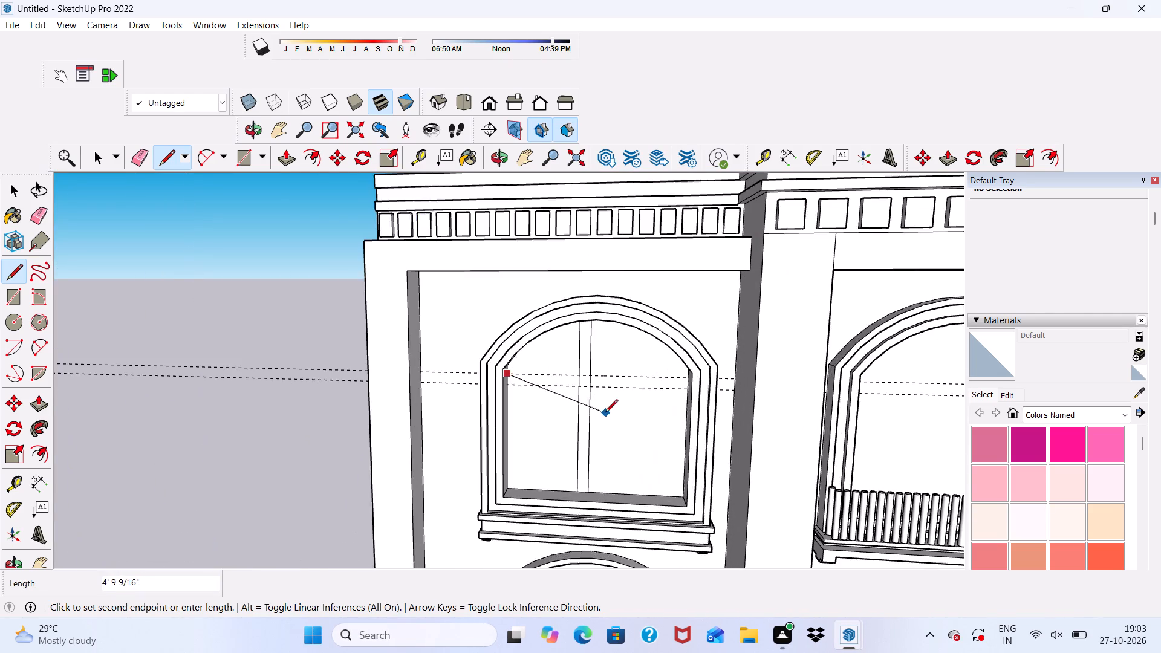
{"action": "scroll", "coordinate": [627, 401], "scroll_direction": "up", "scroll_amount": 3}
{"action": "scroll", "coordinate": [678, 375], "scroll_direction": "up", "scroll_amount": 3}
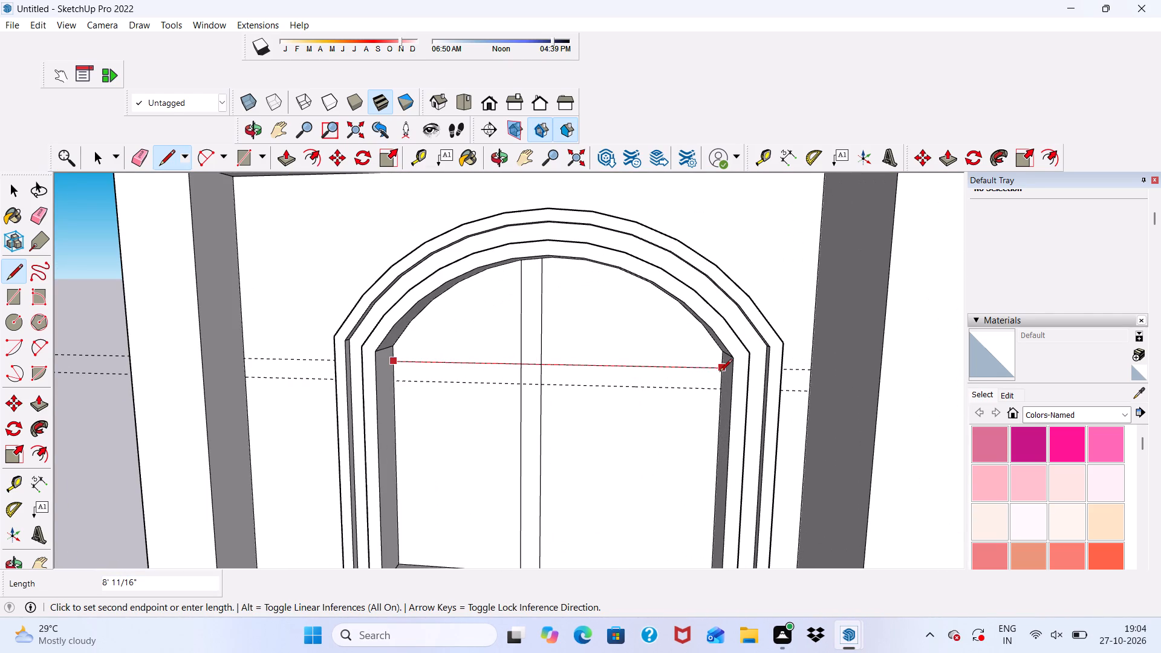
{"action": "left_click", "coordinate": [720, 372]}
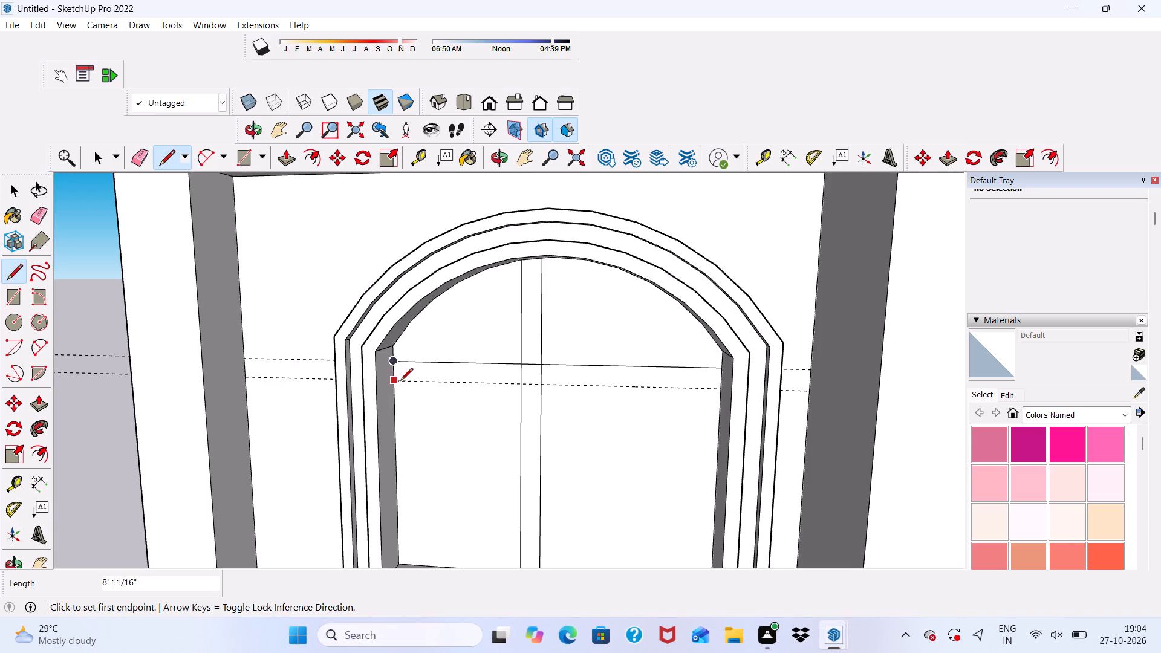
{"action": "scroll", "coordinate": [400, 382], "scroll_direction": "up", "scroll_amount": 3}
{"action": "left_click", "coordinate": [390, 383]}
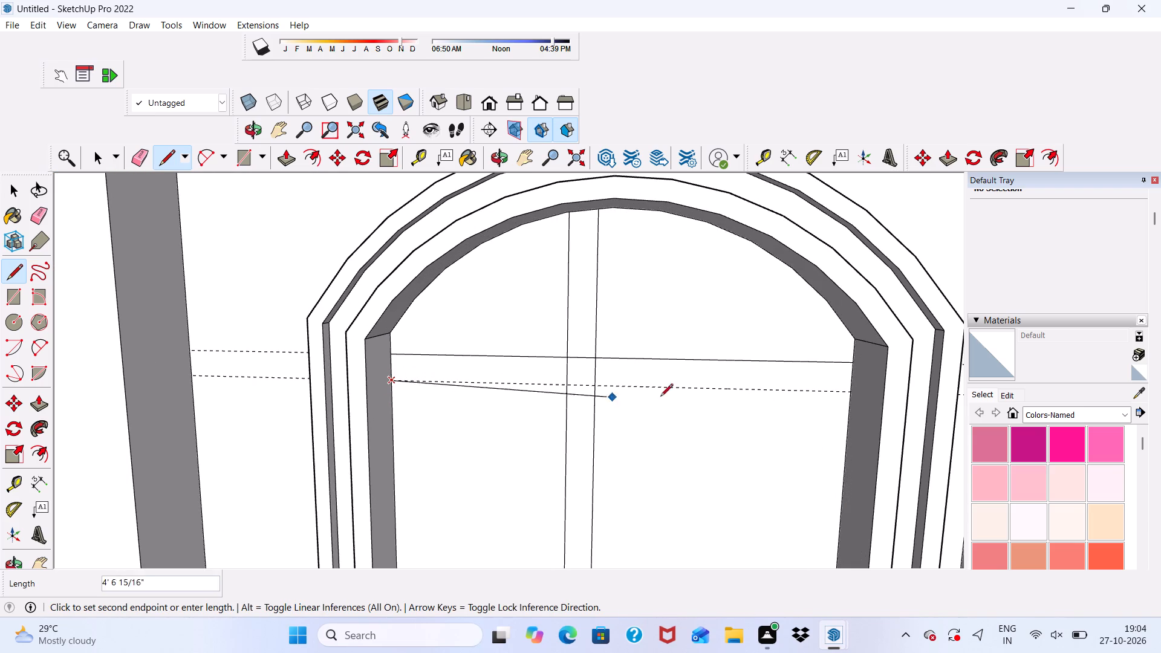
{"action": "left_click", "coordinate": [850, 395]}
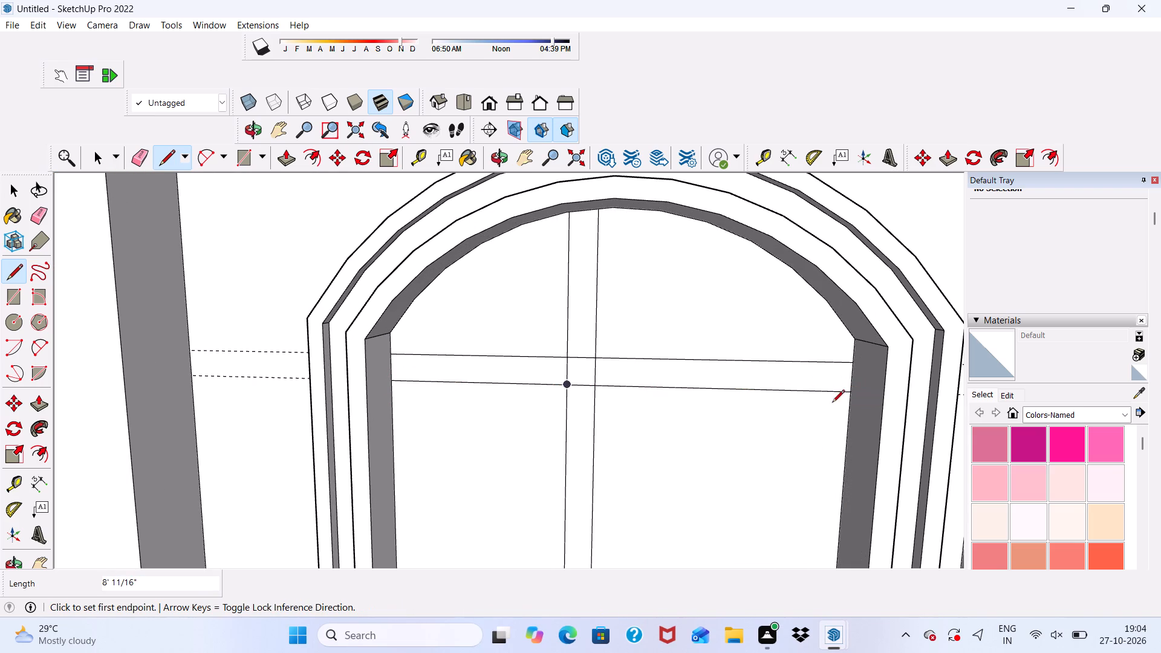
Erase the pairs of horizontal guides crossing the left column's two upper arched windows.
{"action": "left_click", "coordinate": [137, 163]}
{"action": "left_click_drag", "start_coordinate": [253, 343], "coordinate": [238, 406]}
{"action": "left_click_drag", "start_coordinate": [250, 354], "coordinate": [253, 395]}
{"action": "scroll", "coordinate": [253, 337], "scroll_direction": "down", "scroll_amount": 3}
{"action": "left_click_drag", "start_coordinate": [241, 357], "coordinate": [244, 385]}
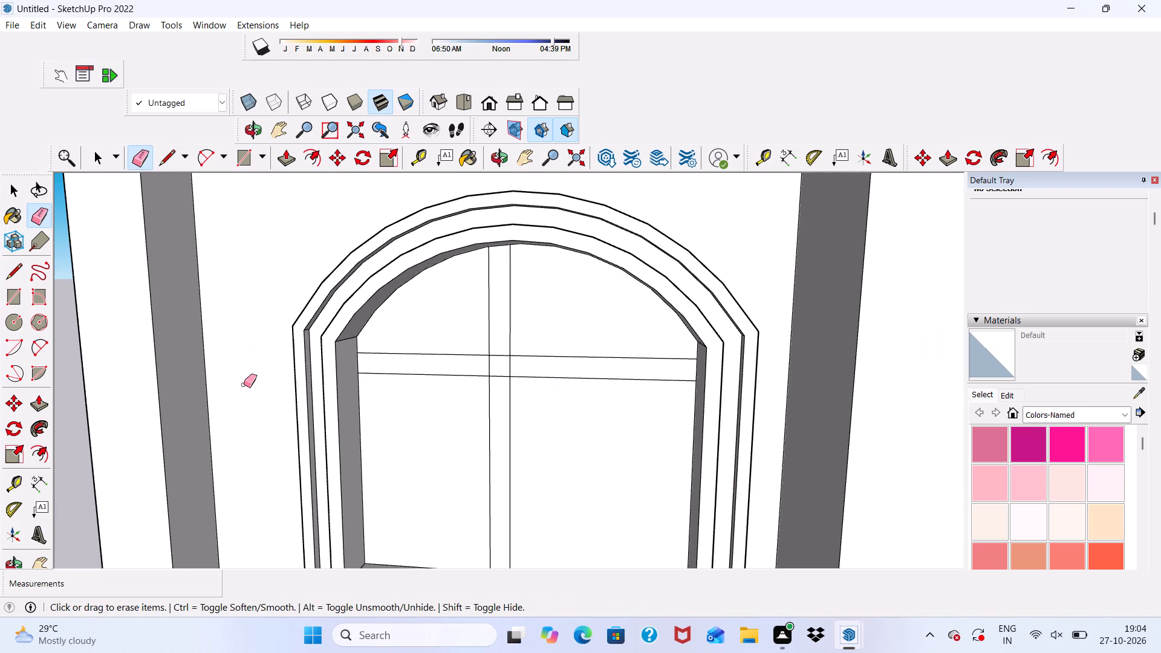
{"action": "scroll", "coordinate": [244, 385], "scroll_direction": "down", "scroll_amount": 16}
{"action": "scroll", "coordinate": [435, 333], "scroll_direction": "up", "scroll_amount": 4}
{"action": "scroll", "coordinate": [363, 360], "scroll_direction": "down", "scroll_amount": 3}
{"action": "scroll", "coordinate": [317, 412], "scroll_direction": "up", "scroll_amount": 4}
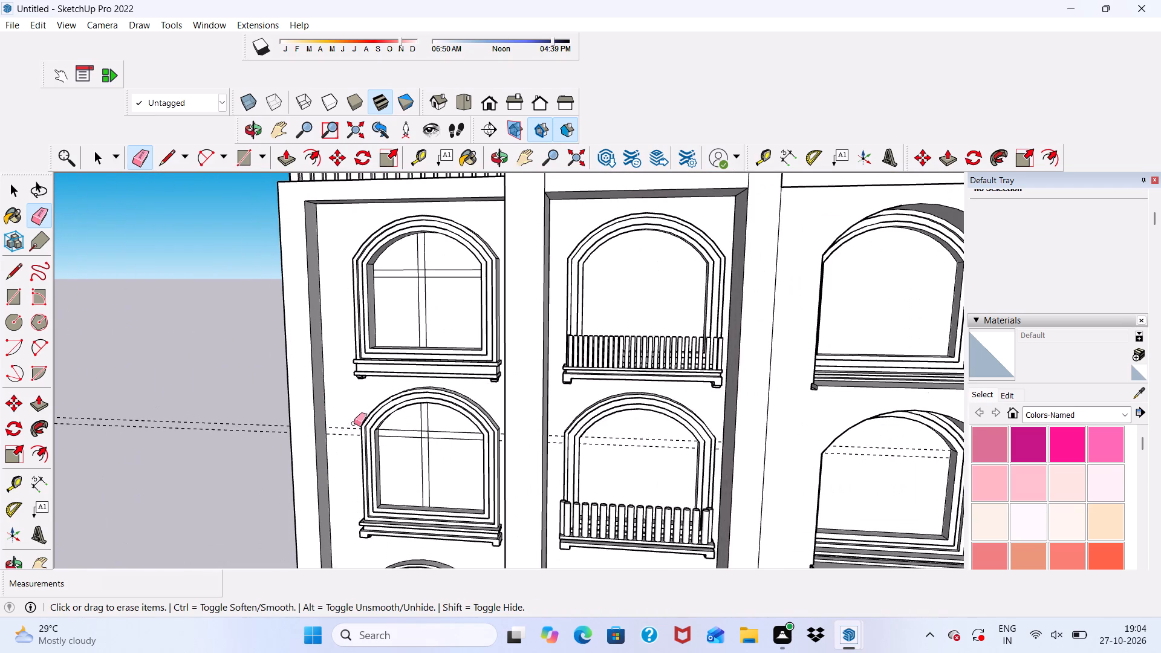
{"action": "left_click_drag", "start_coordinate": [352, 440], "coordinate": [345, 467]}
{"action": "left_click_drag", "start_coordinate": [345, 423], "coordinate": [348, 434]}
Erase the pairs of horizontal guides crossing the left column's two lower arched windows.
{"action": "scroll", "coordinate": [347, 398], "scroll_direction": "down", "scroll_amount": 10}
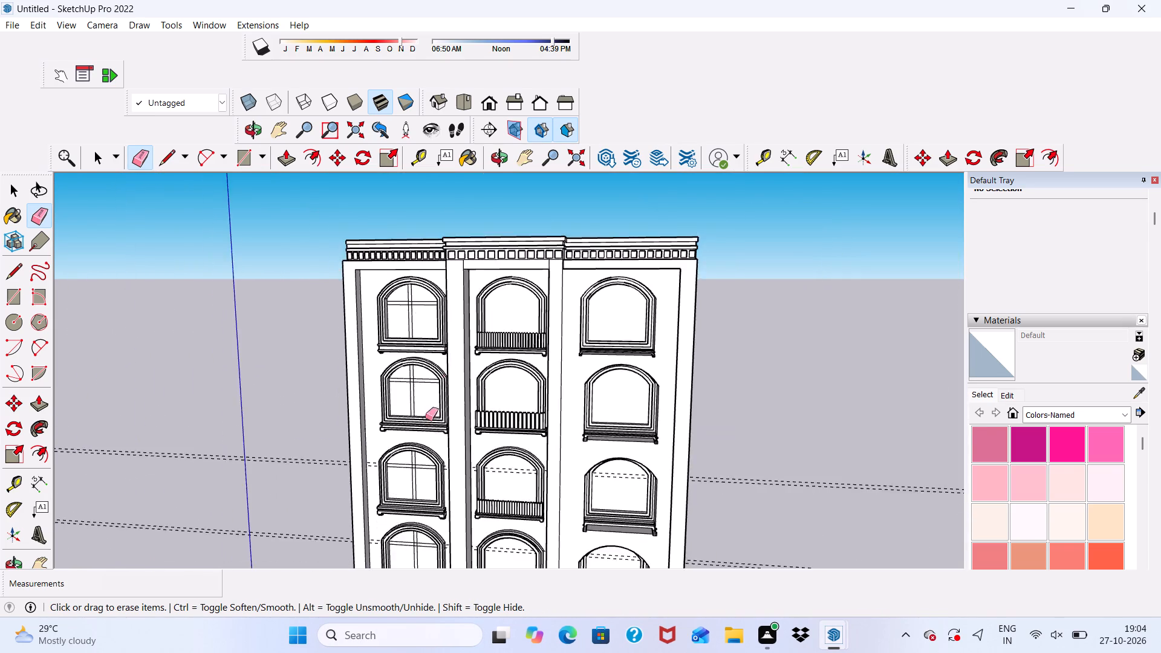
{"action": "scroll", "coordinate": [388, 447], "scroll_direction": "up", "scroll_amount": 12}
{"action": "left_click_drag", "start_coordinate": [362, 492], "coordinate": [365, 518]}
{"action": "scroll", "coordinate": [376, 357], "scroll_direction": "down", "scroll_amount": 5}
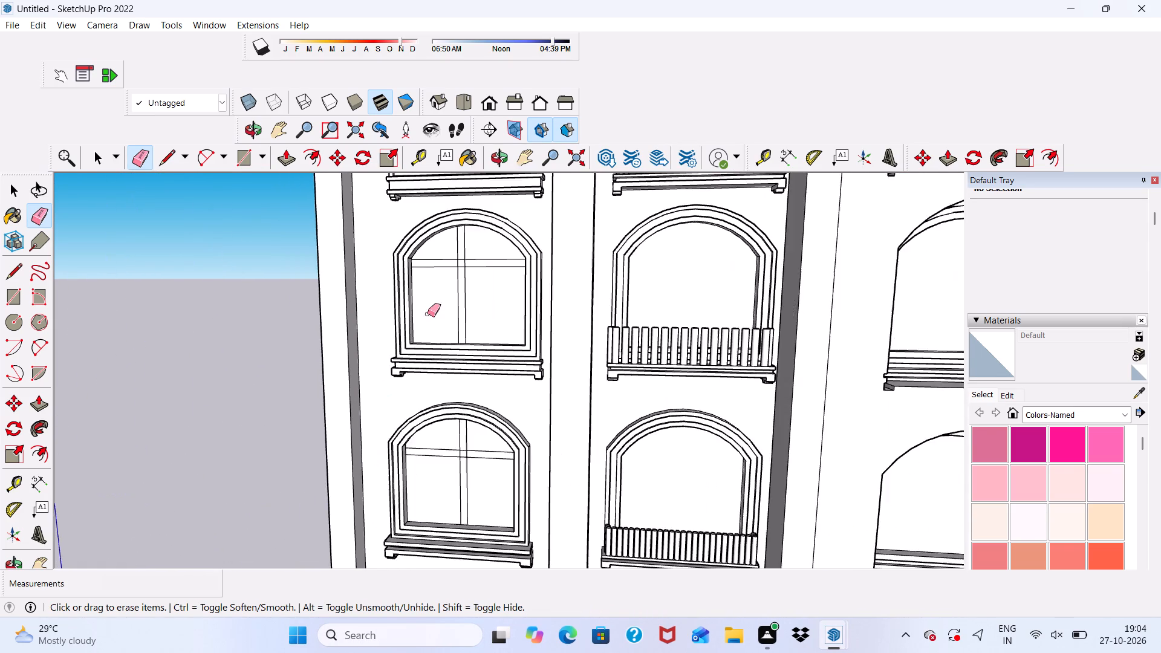
{"action": "scroll", "coordinate": [427, 305], "scroll_direction": "down", "scroll_amount": 4}
{"action": "scroll", "coordinate": [394, 493], "scroll_direction": "up", "scroll_amount": 4}
{"action": "scroll", "coordinate": [406, 345], "scroll_direction": "down", "scroll_amount": 5}
{"action": "scroll", "coordinate": [407, 499], "scroll_direction": "up", "scroll_amount": 4}
{"action": "left_click_drag", "start_coordinate": [394, 475], "coordinate": [401, 501]}
Erase the four line segments where the vertical bar and crossbar intersect in the left column's lowest window.
{"action": "scroll", "coordinate": [407, 386], "scroll_direction": "down", "scroll_amount": 10}
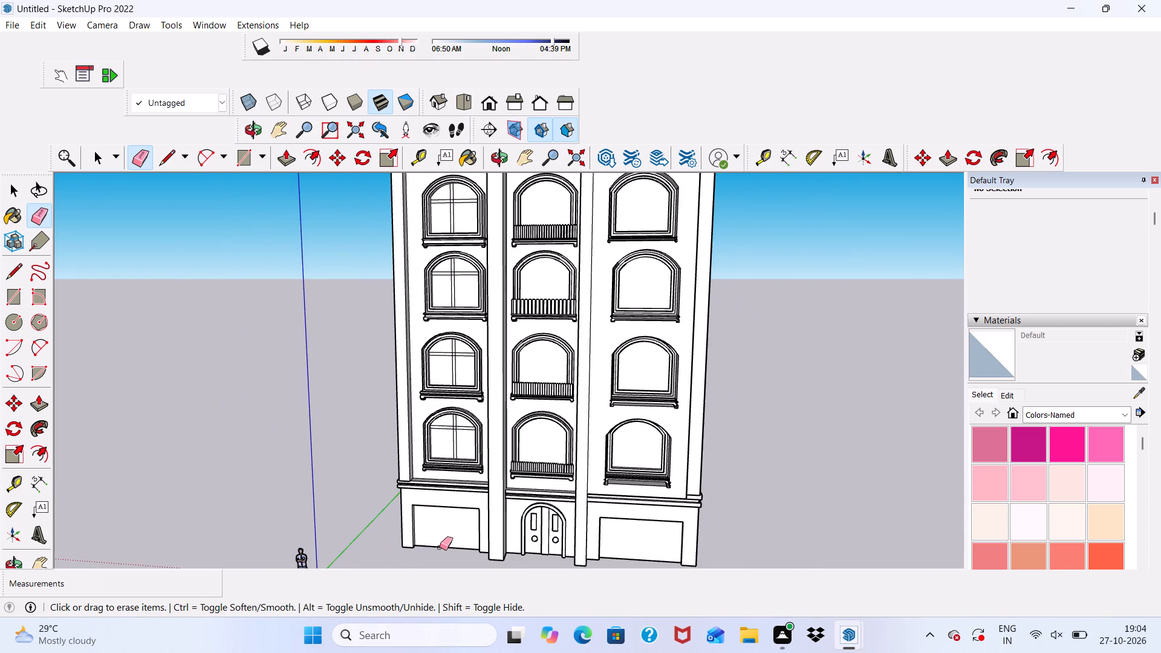
{"action": "scroll", "coordinate": [447, 434], "scroll_direction": "up", "scroll_amount": 20}
{"action": "scroll", "coordinate": [447, 434], "scroll_direction": "up", "scroll_amount": 2}
{"action": "left_click_drag", "start_coordinate": [447, 420], "coordinate": [444, 446]}
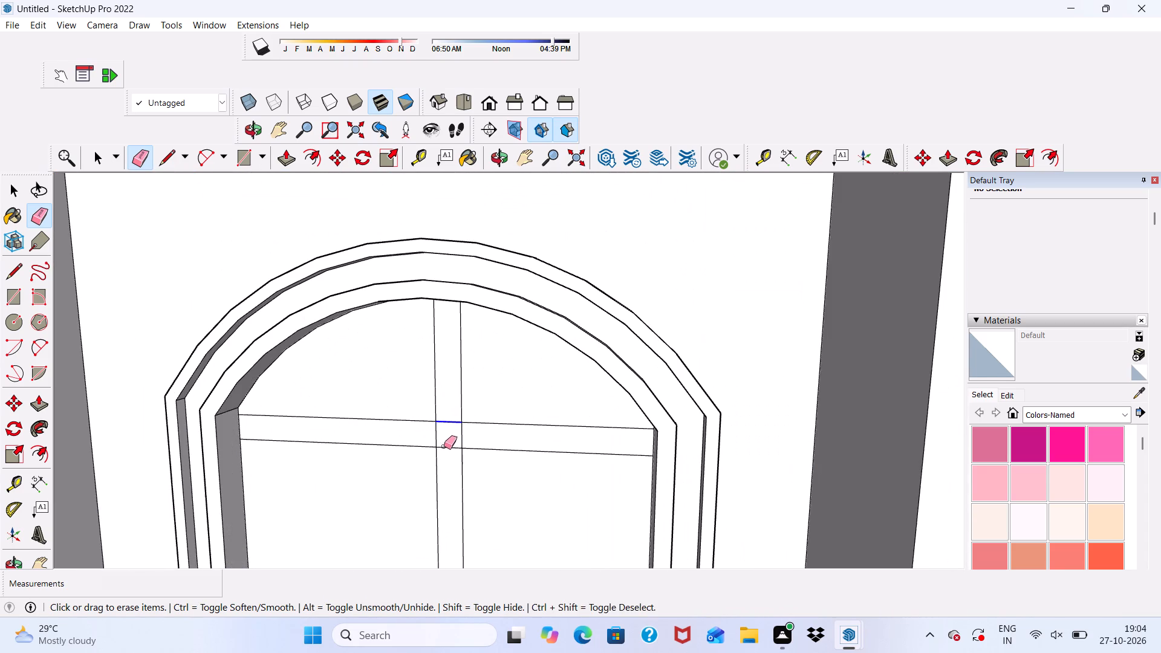
{"action": "left_click_drag", "start_coordinate": [444, 446], "coordinate": [443, 453]}
{"action": "left_click_drag", "start_coordinate": [429, 431], "coordinate": [470, 441]}
{"action": "left_click", "coordinate": [471, 441]}
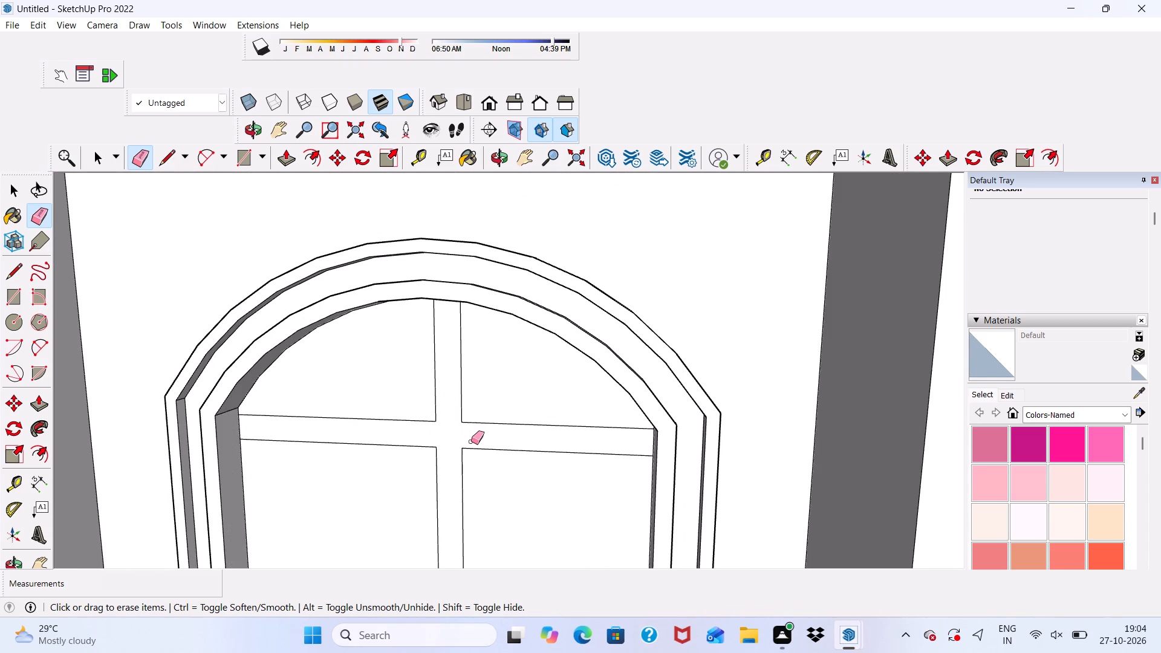
Erase the four line segments where the vertical bar and crossbar intersect in the left column's second-lowest window.
{"action": "scroll", "coordinate": [473, 435], "scroll_direction": "down", "scroll_amount": 16}
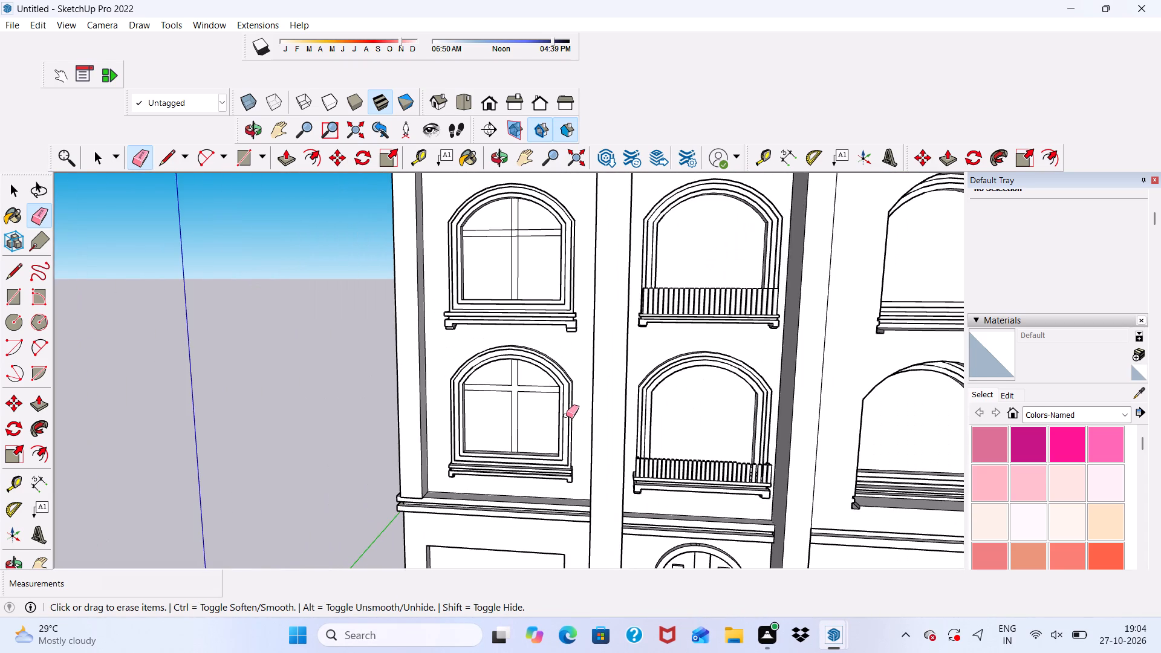
{"action": "scroll", "coordinate": [564, 415], "scroll_direction": "down", "scroll_amount": 5}
{"action": "scroll", "coordinate": [475, 411], "scroll_direction": "up", "scroll_amount": 9}
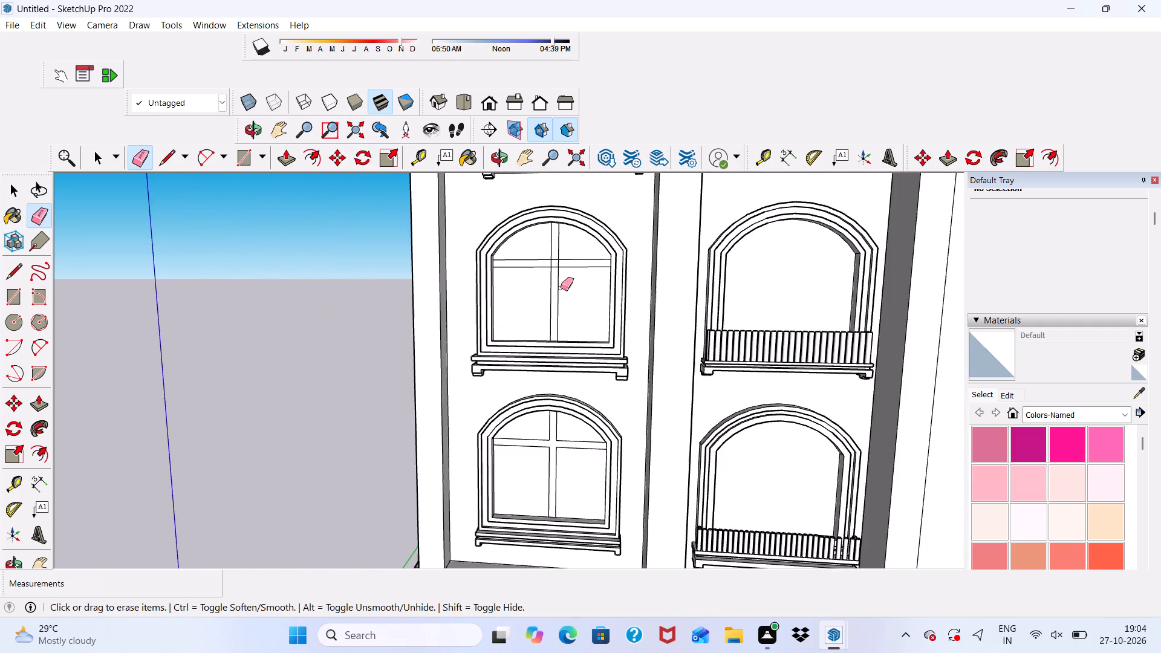
{"action": "scroll", "coordinate": [561, 288], "scroll_direction": "up", "scroll_amount": 13}
{"action": "left_click_drag", "start_coordinate": [536, 255], "coordinate": [538, 323]}
{"action": "left_click_drag", "start_coordinate": [484, 286], "coordinate": [560, 287]}
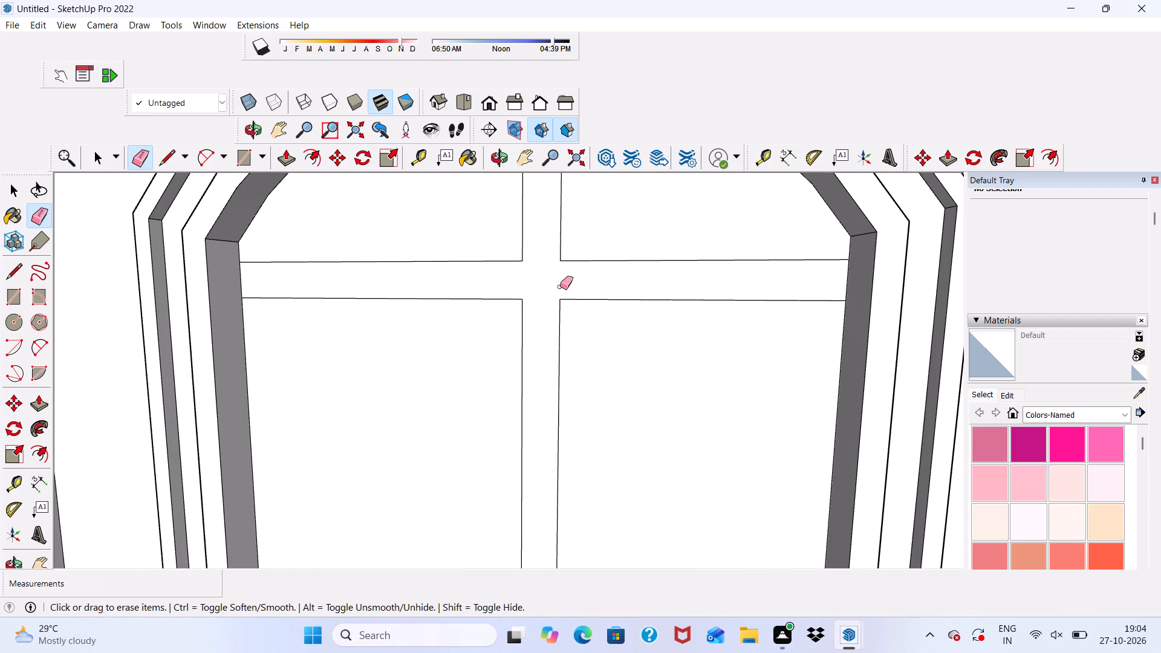
Erase the four line segments where the vertical bar and crossbar intersect in the left column's second-highest arched window.
{"action": "scroll", "coordinate": [538, 320], "scroll_direction": "down", "scroll_amount": 20}
{"action": "scroll", "coordinate": [538, 320], "scroll_direction": "down", "scroll_amount": 9}
{"action": "scroll", "coordinate": [540, 348], "scroll_direction": "up", "scroll_amount": 3}
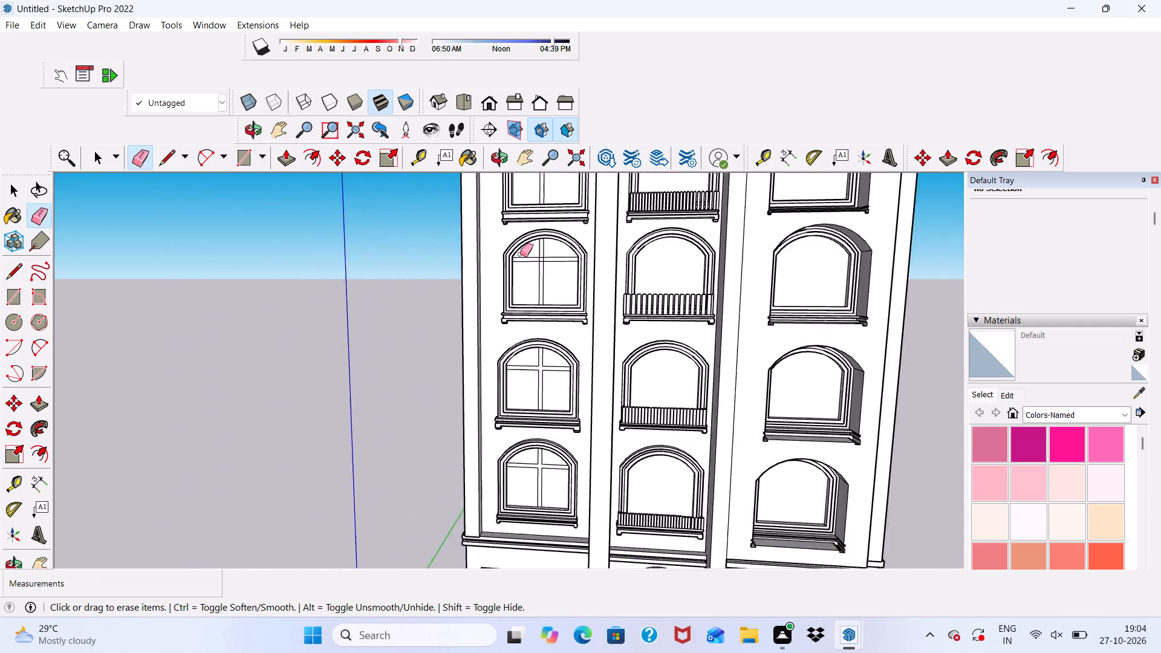
{"action": "scroll", "coordinate": [520, 254], "scroll_direction": "up", "scroll_amount": 20}
{"action": "scroll", "coordinate": [520, 254], "scroll_direction": "up", "scroll_amount": 1}
{"action": "left_click_drag", "start_coordinate": [522, 249], "coordinate": [520, 280]}
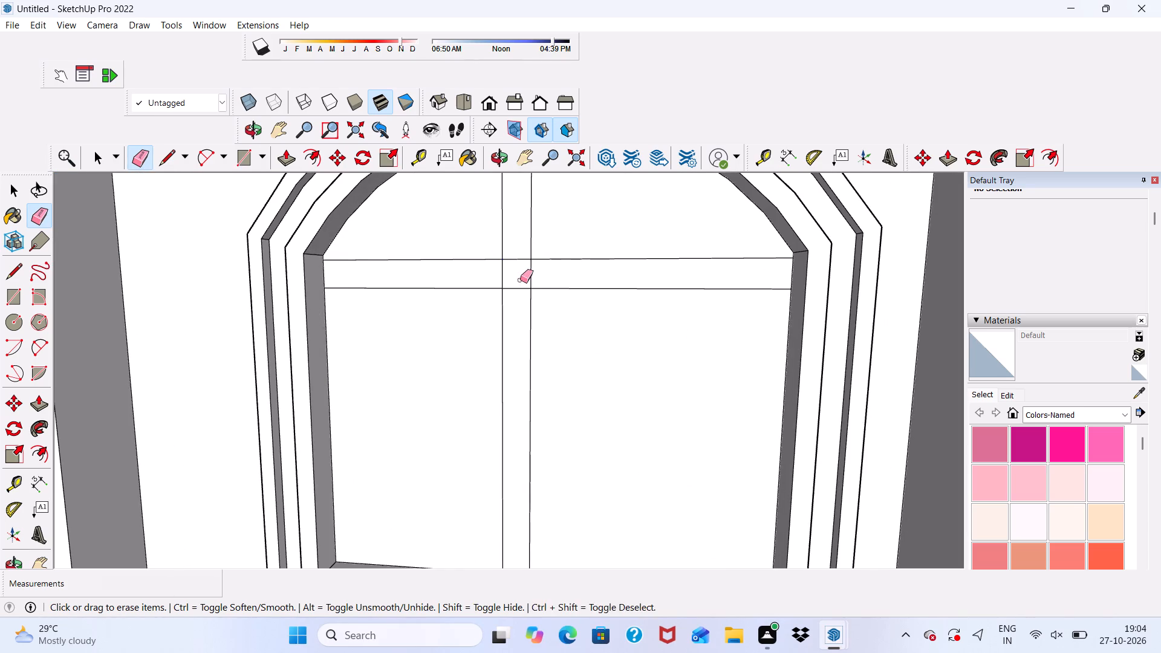
{"action": "left_click_drag", "start_coordinate": [520, 280], "coordinate": [518, 291]}
{"action": "left_click_drag", "start_coordinate": [495, 282], "coordinate": [536, 279]}
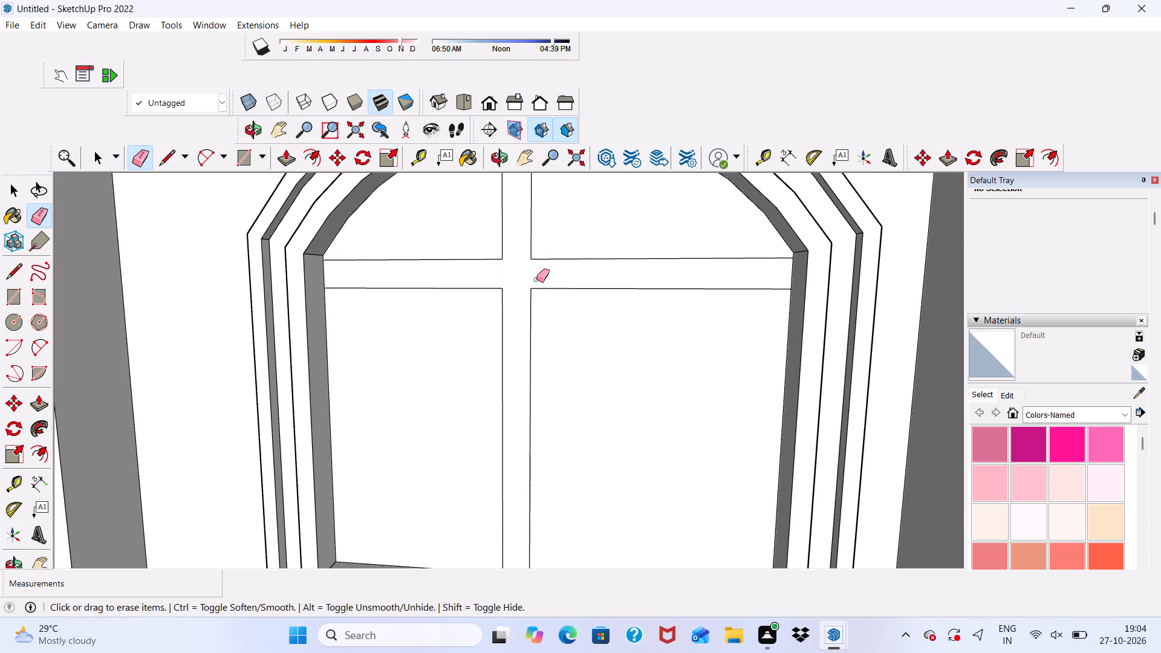
Erase the four line segments where the vertical bar and crossbar intersect in the left column's top arched window.
{"action": "scroll", "coordinate": [536, 279], "scroll_direction": "down", "scroll_amount": 4}
{"action": "scroll", "coordinate": [544, 307], "scroll_direction": "down", "scroll_amount": 17}
{"action": "scroll", "coordinate": [535, 257], "scroll_direction": "up", "scroll_amount": 1}
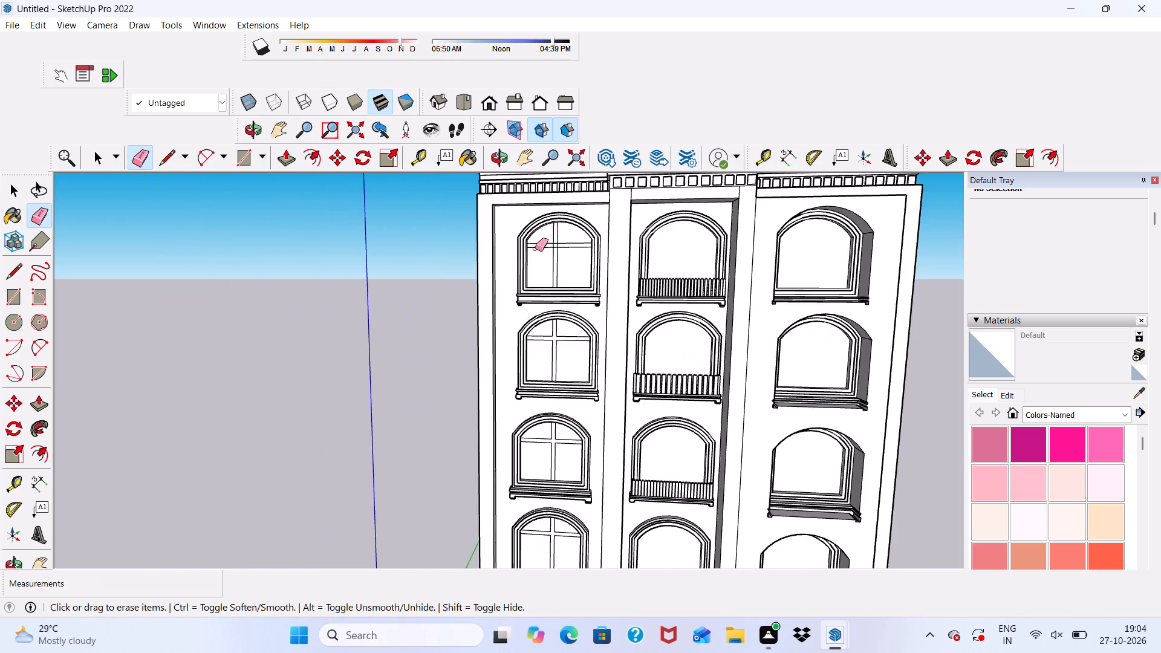
{"action": "scroll", "coordinate": [535, 249], "scroll_direction": "up", "scroll_amount": 17}
{"action": "left_click_drag", "start_coordinate": [576, 234], "coordinate": [581, 259]}
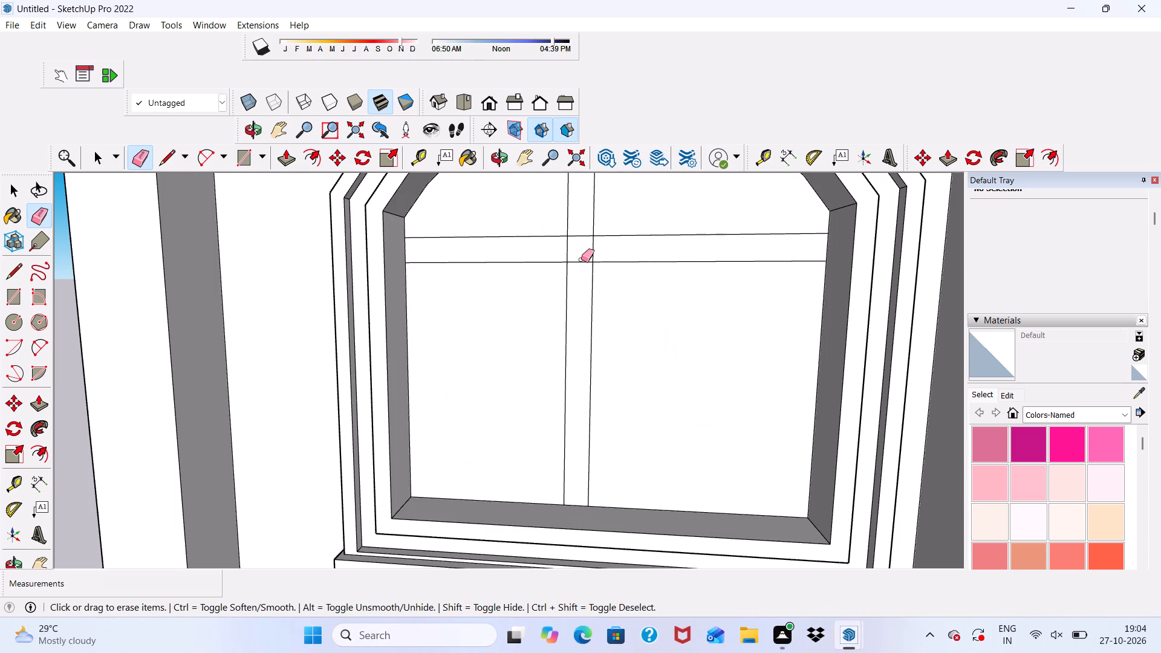
{"action": "left_click_drag", "start_coordinate": [581, 259], "coordinate": [581, 268]}
{"action": "left_click_drag", "start_coordinate": [564, 250], "coordinate": [602, 250]}
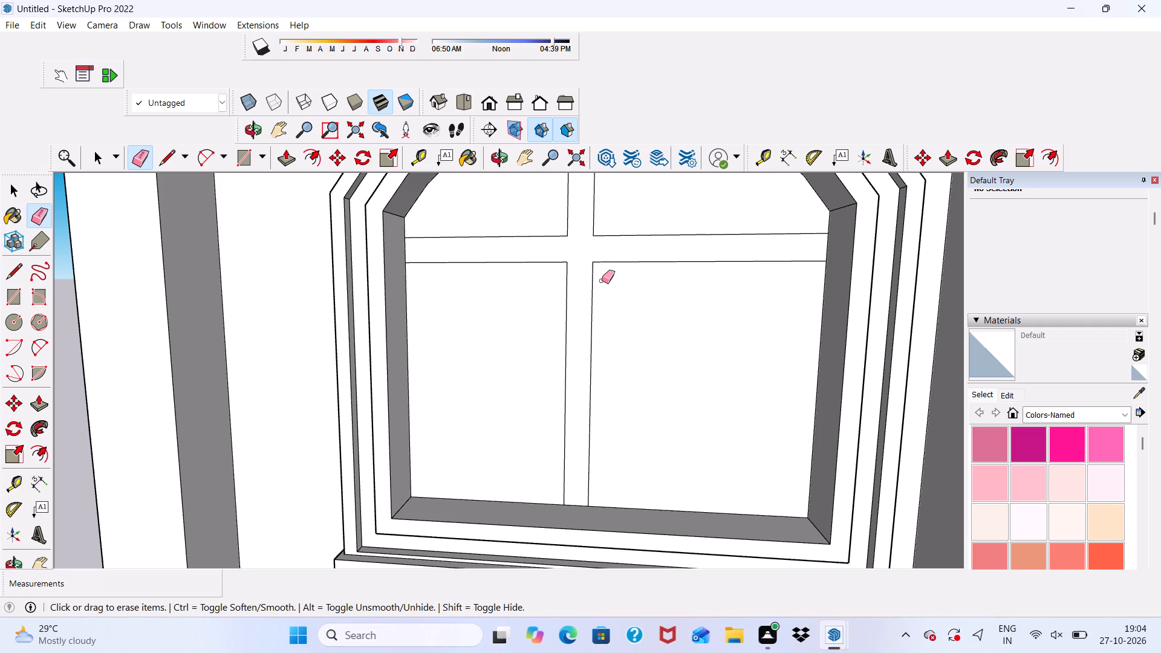
{"action": "key", "text": "space"}
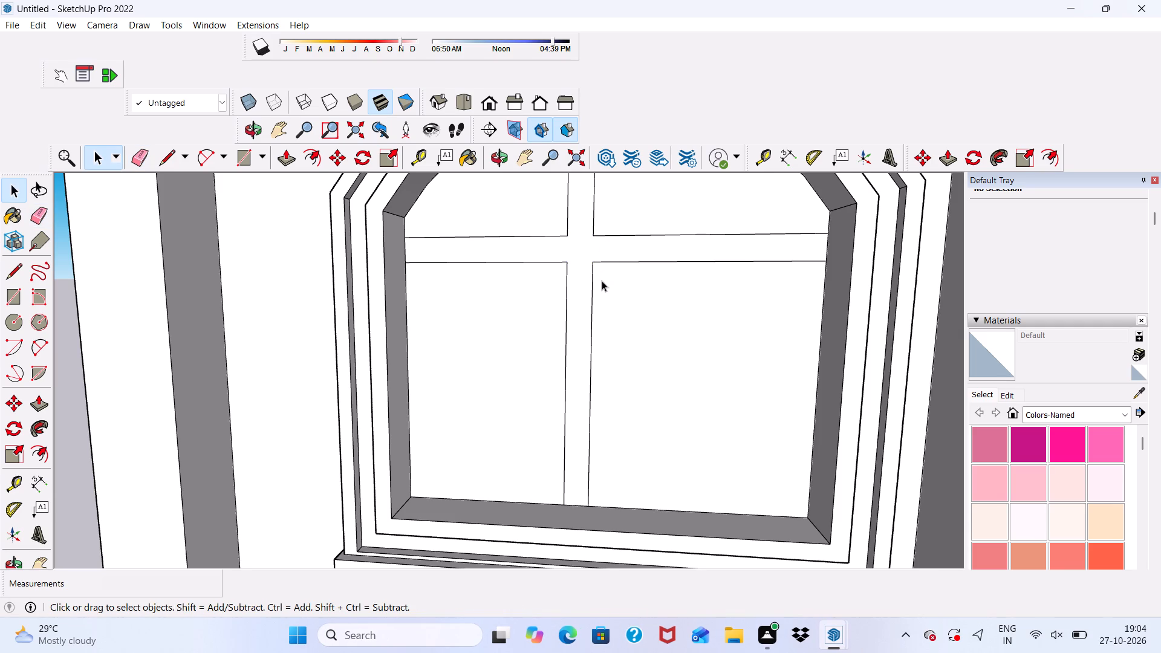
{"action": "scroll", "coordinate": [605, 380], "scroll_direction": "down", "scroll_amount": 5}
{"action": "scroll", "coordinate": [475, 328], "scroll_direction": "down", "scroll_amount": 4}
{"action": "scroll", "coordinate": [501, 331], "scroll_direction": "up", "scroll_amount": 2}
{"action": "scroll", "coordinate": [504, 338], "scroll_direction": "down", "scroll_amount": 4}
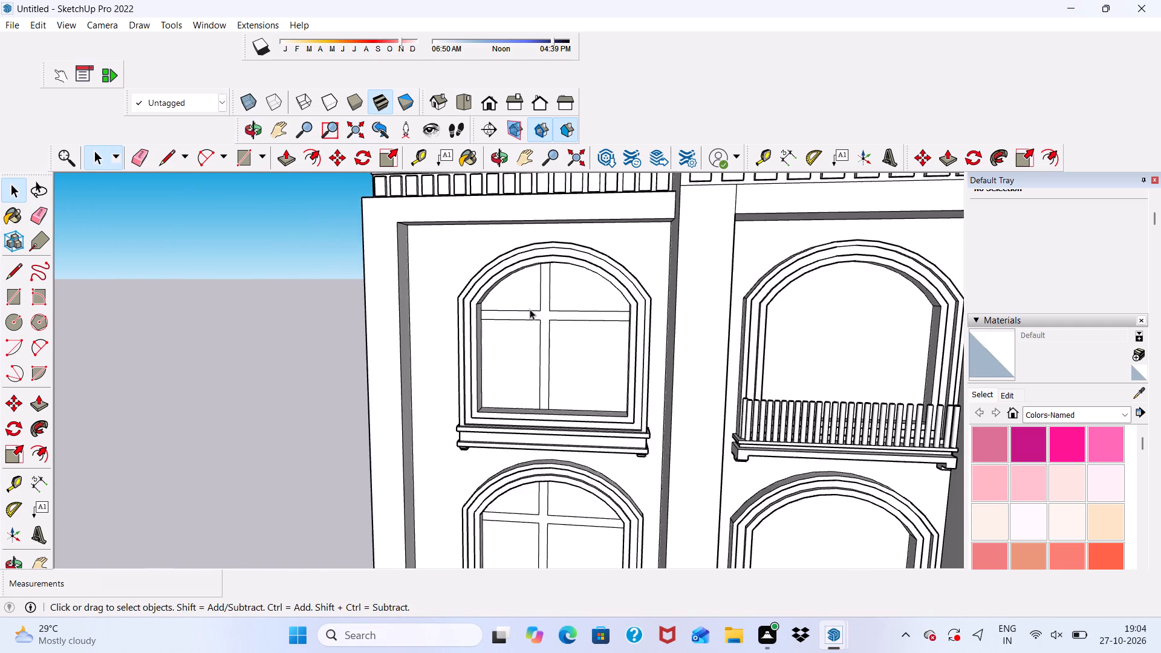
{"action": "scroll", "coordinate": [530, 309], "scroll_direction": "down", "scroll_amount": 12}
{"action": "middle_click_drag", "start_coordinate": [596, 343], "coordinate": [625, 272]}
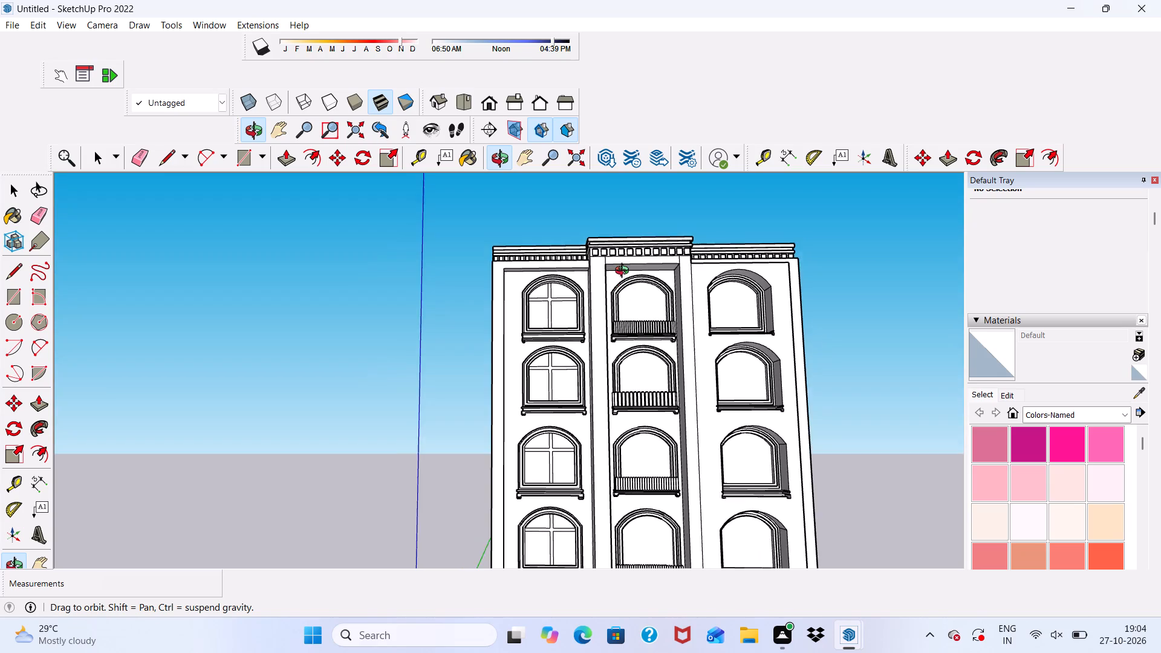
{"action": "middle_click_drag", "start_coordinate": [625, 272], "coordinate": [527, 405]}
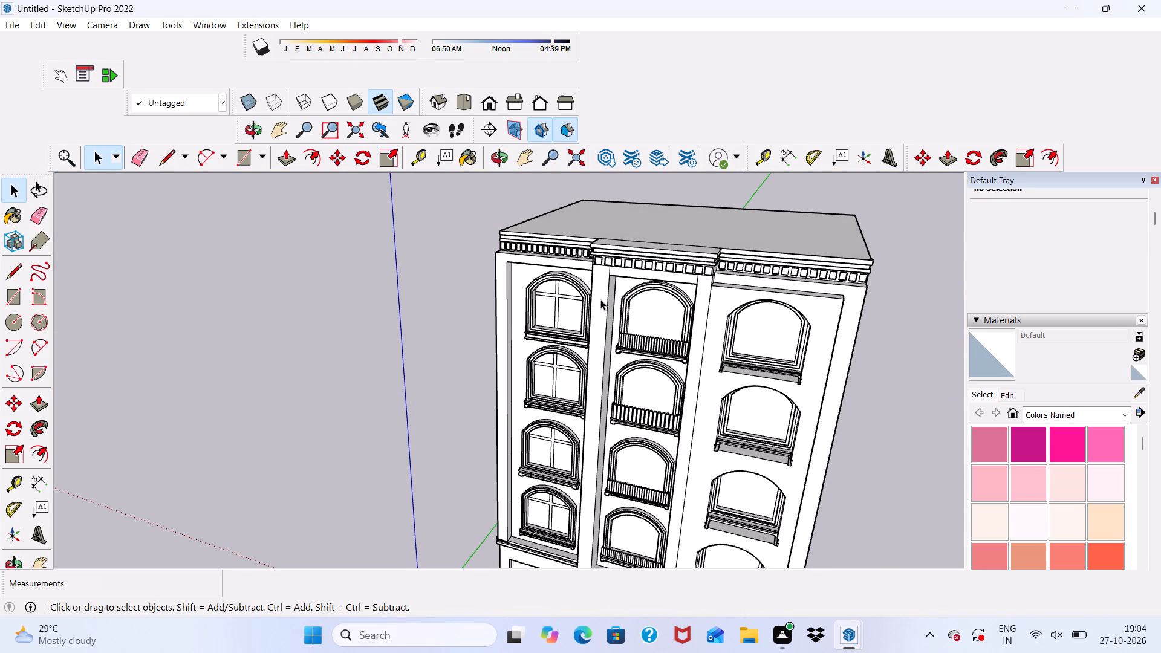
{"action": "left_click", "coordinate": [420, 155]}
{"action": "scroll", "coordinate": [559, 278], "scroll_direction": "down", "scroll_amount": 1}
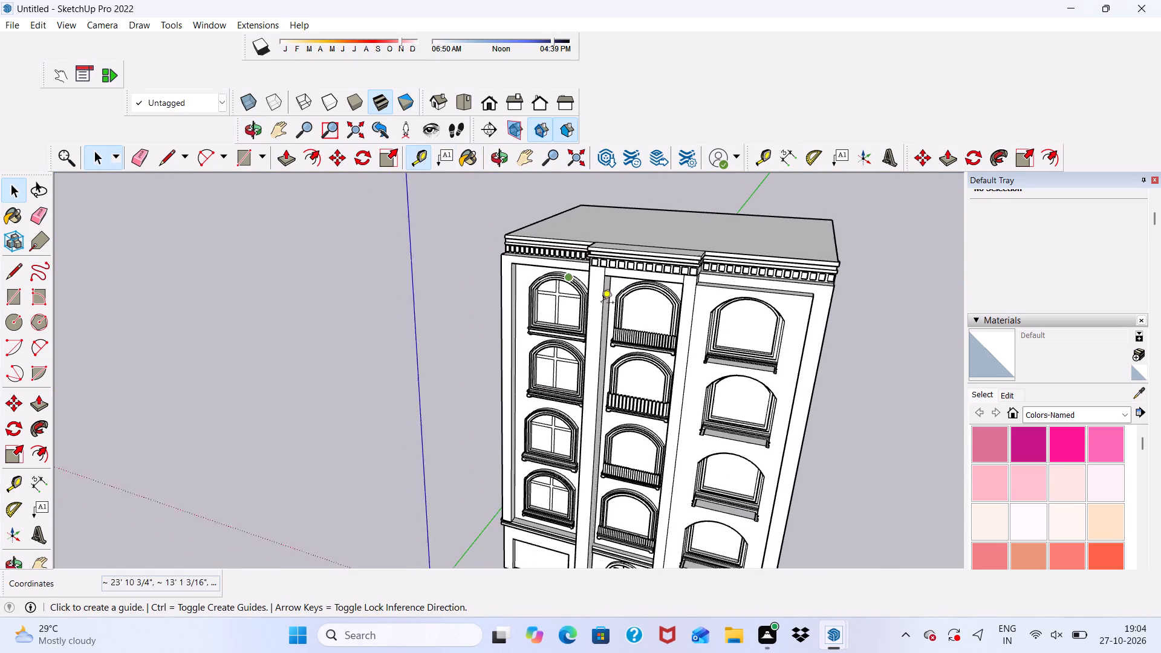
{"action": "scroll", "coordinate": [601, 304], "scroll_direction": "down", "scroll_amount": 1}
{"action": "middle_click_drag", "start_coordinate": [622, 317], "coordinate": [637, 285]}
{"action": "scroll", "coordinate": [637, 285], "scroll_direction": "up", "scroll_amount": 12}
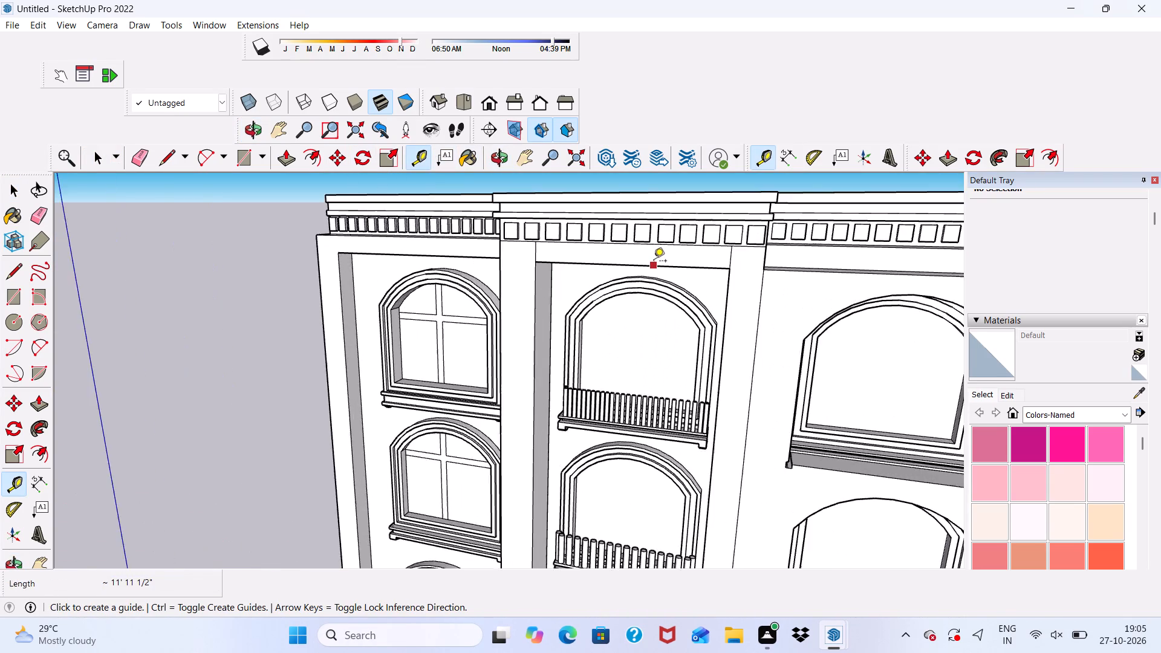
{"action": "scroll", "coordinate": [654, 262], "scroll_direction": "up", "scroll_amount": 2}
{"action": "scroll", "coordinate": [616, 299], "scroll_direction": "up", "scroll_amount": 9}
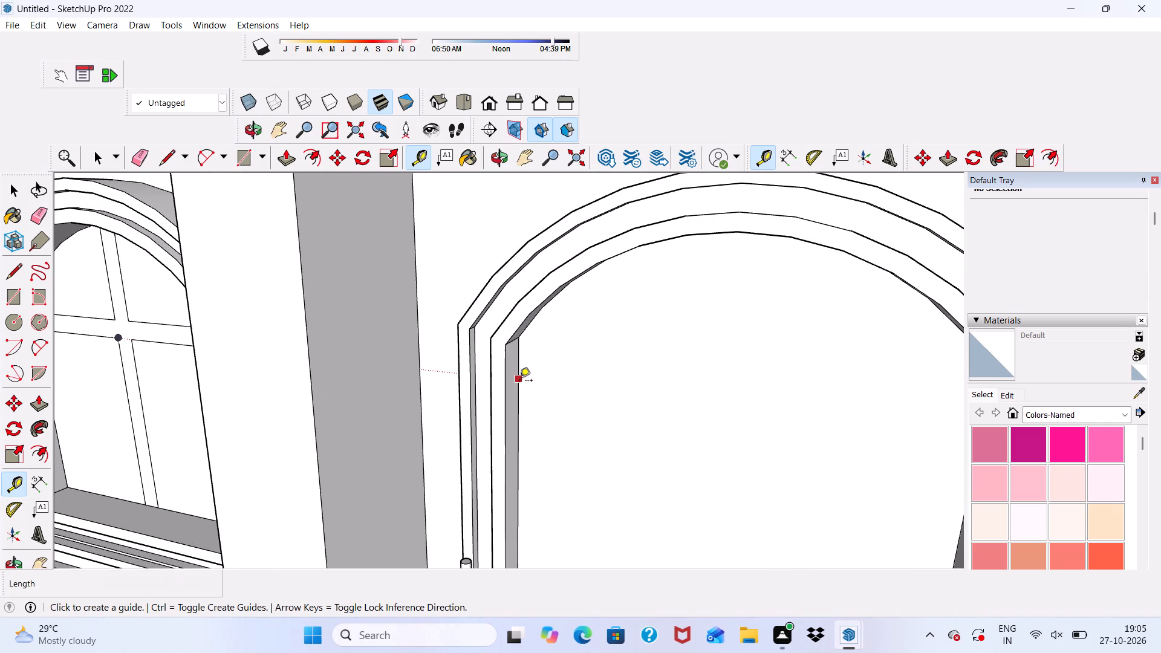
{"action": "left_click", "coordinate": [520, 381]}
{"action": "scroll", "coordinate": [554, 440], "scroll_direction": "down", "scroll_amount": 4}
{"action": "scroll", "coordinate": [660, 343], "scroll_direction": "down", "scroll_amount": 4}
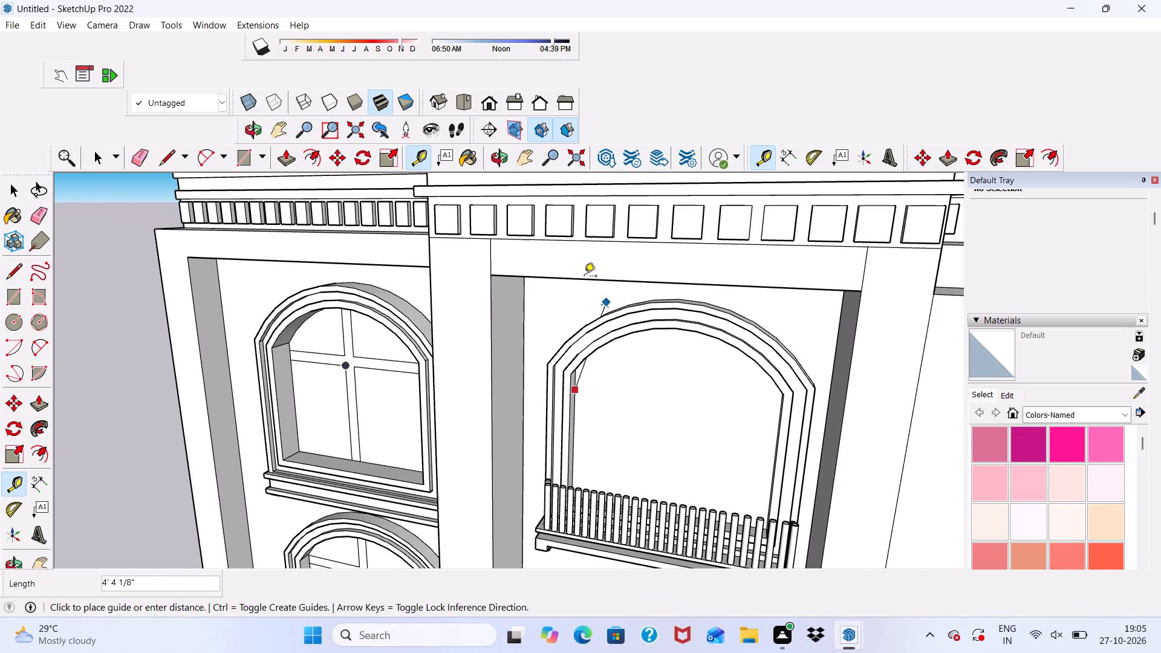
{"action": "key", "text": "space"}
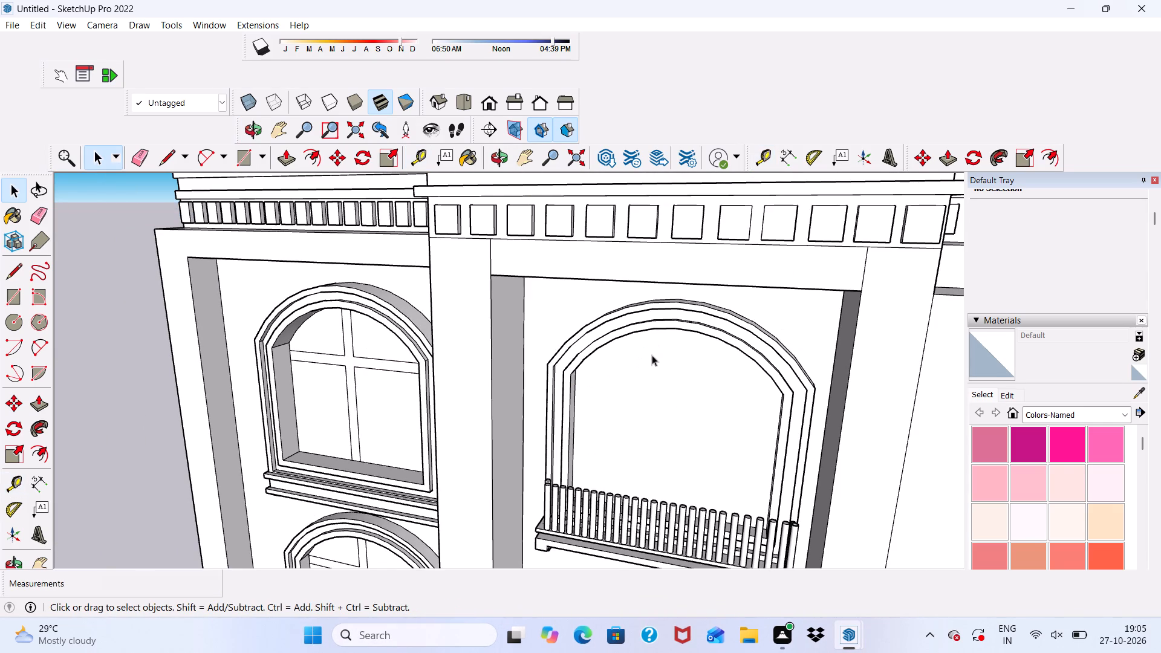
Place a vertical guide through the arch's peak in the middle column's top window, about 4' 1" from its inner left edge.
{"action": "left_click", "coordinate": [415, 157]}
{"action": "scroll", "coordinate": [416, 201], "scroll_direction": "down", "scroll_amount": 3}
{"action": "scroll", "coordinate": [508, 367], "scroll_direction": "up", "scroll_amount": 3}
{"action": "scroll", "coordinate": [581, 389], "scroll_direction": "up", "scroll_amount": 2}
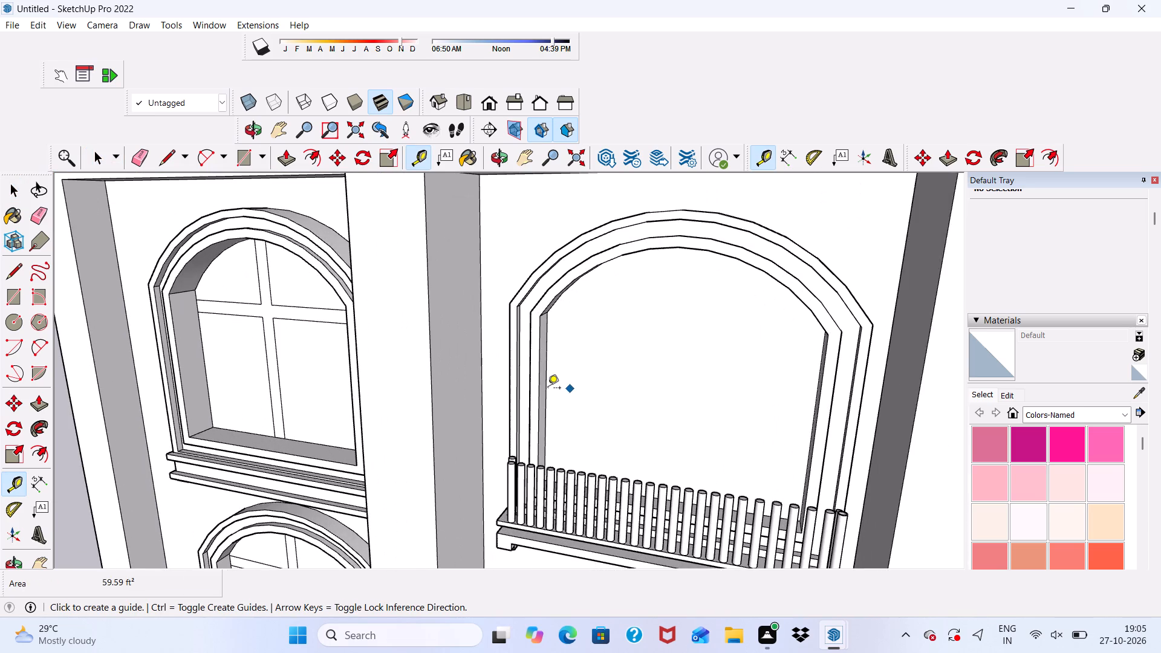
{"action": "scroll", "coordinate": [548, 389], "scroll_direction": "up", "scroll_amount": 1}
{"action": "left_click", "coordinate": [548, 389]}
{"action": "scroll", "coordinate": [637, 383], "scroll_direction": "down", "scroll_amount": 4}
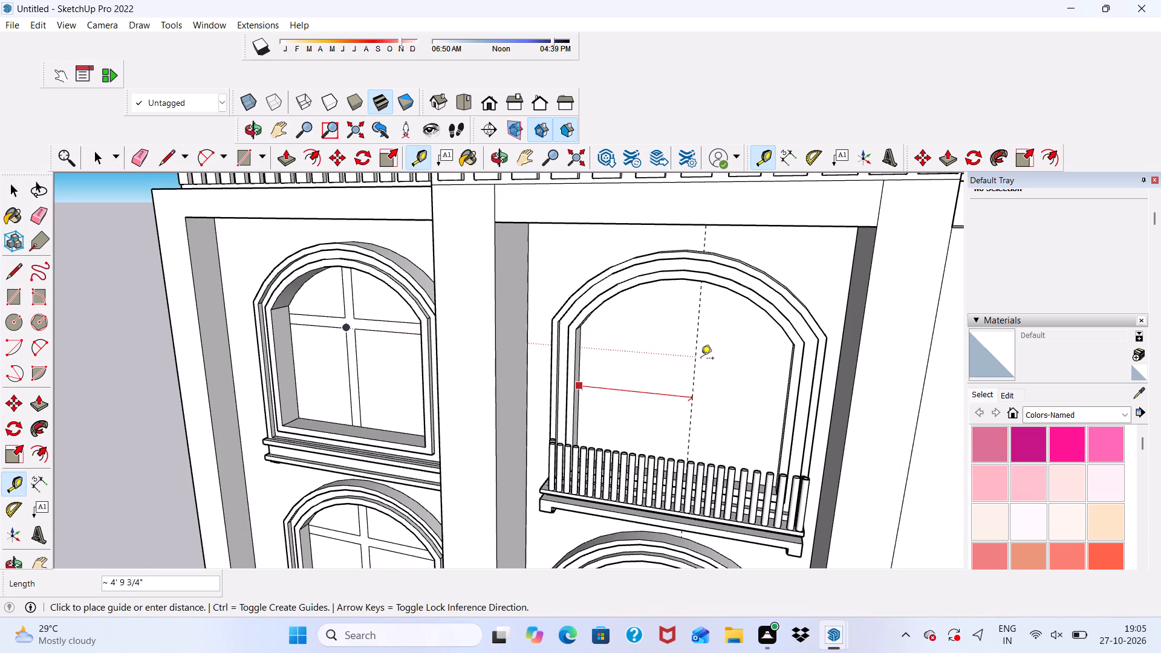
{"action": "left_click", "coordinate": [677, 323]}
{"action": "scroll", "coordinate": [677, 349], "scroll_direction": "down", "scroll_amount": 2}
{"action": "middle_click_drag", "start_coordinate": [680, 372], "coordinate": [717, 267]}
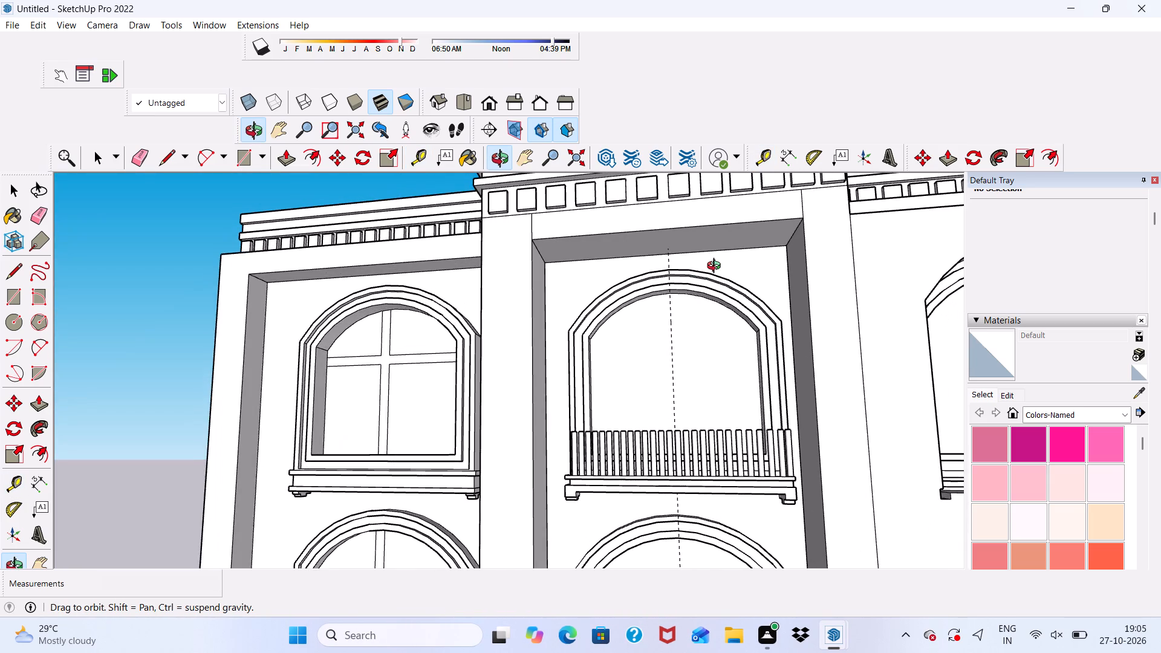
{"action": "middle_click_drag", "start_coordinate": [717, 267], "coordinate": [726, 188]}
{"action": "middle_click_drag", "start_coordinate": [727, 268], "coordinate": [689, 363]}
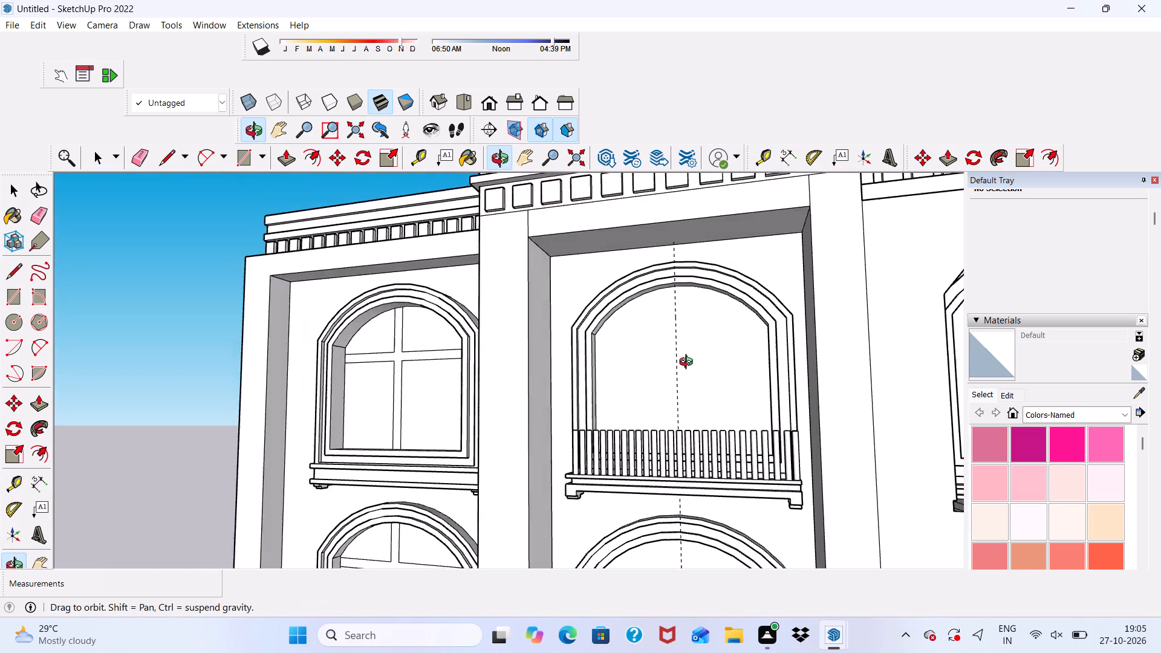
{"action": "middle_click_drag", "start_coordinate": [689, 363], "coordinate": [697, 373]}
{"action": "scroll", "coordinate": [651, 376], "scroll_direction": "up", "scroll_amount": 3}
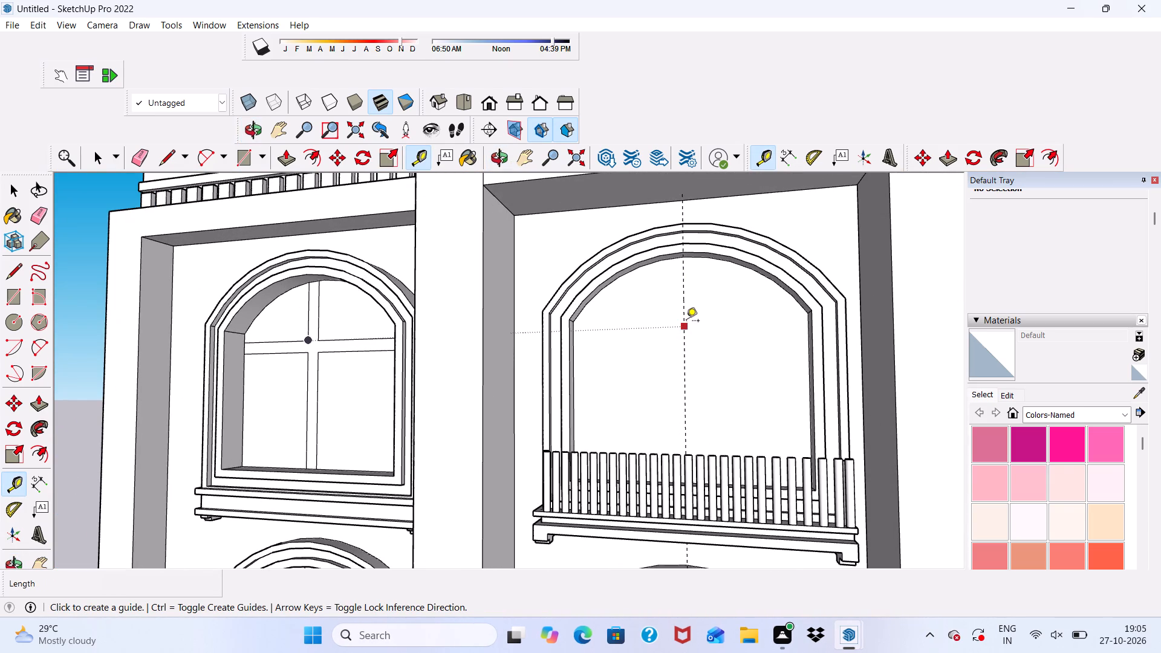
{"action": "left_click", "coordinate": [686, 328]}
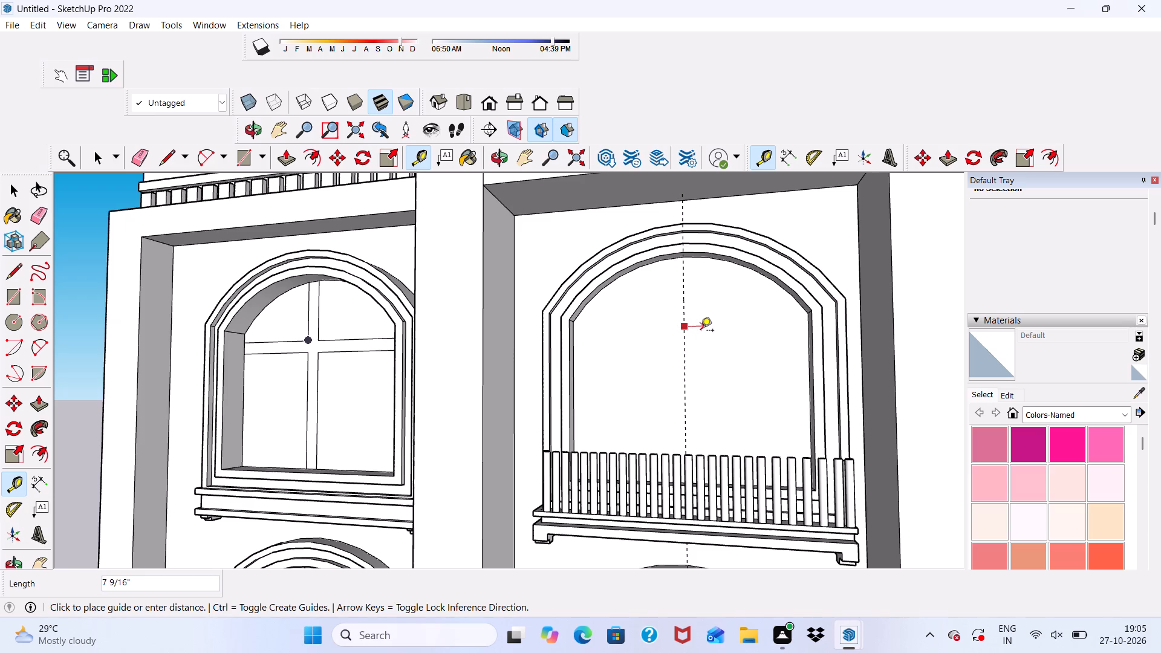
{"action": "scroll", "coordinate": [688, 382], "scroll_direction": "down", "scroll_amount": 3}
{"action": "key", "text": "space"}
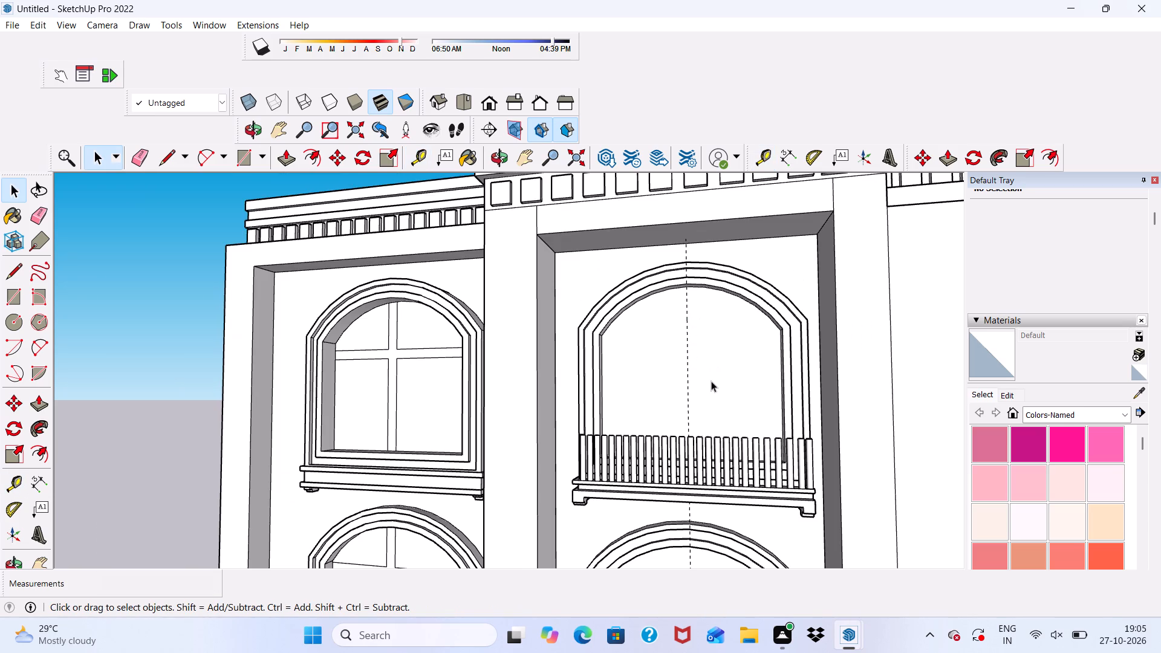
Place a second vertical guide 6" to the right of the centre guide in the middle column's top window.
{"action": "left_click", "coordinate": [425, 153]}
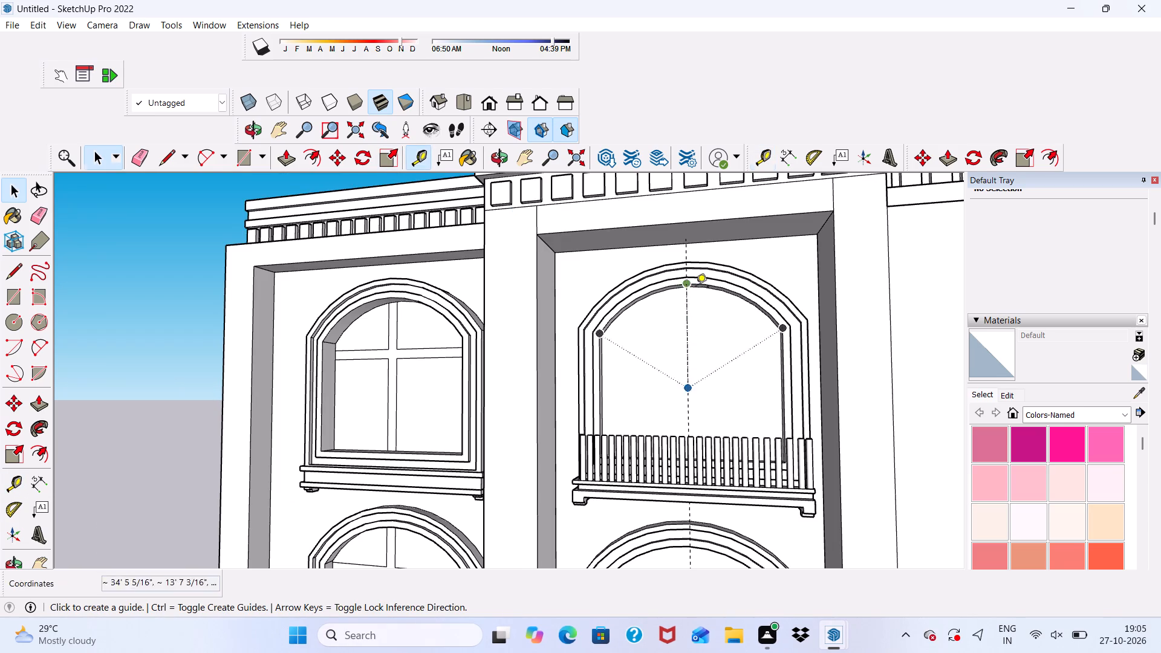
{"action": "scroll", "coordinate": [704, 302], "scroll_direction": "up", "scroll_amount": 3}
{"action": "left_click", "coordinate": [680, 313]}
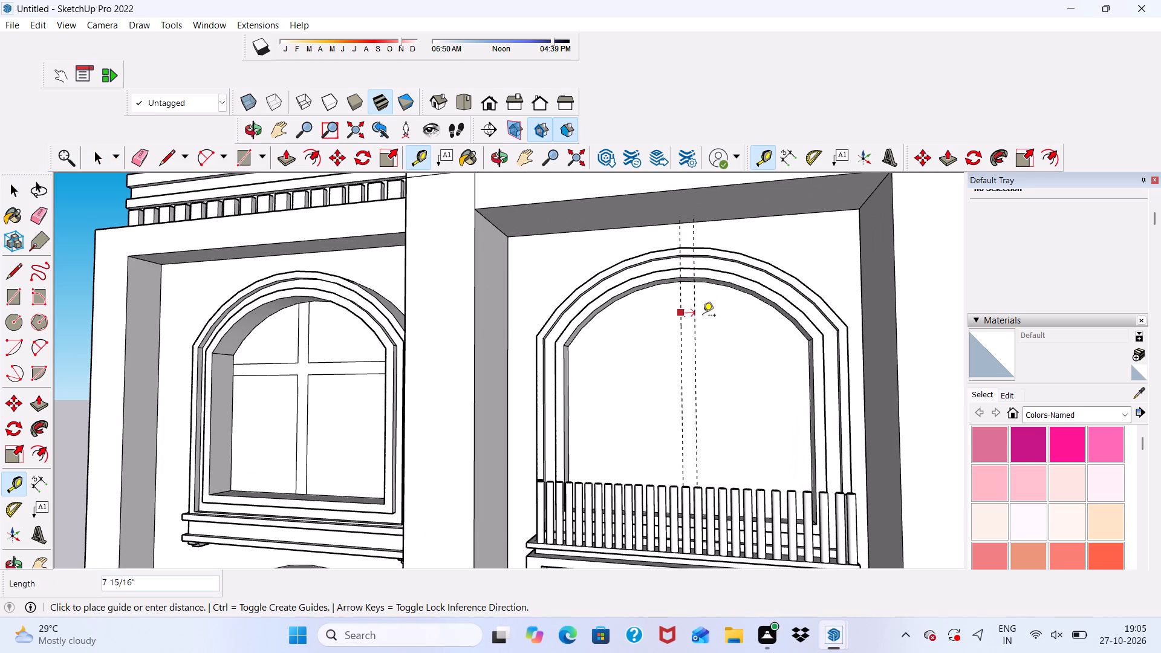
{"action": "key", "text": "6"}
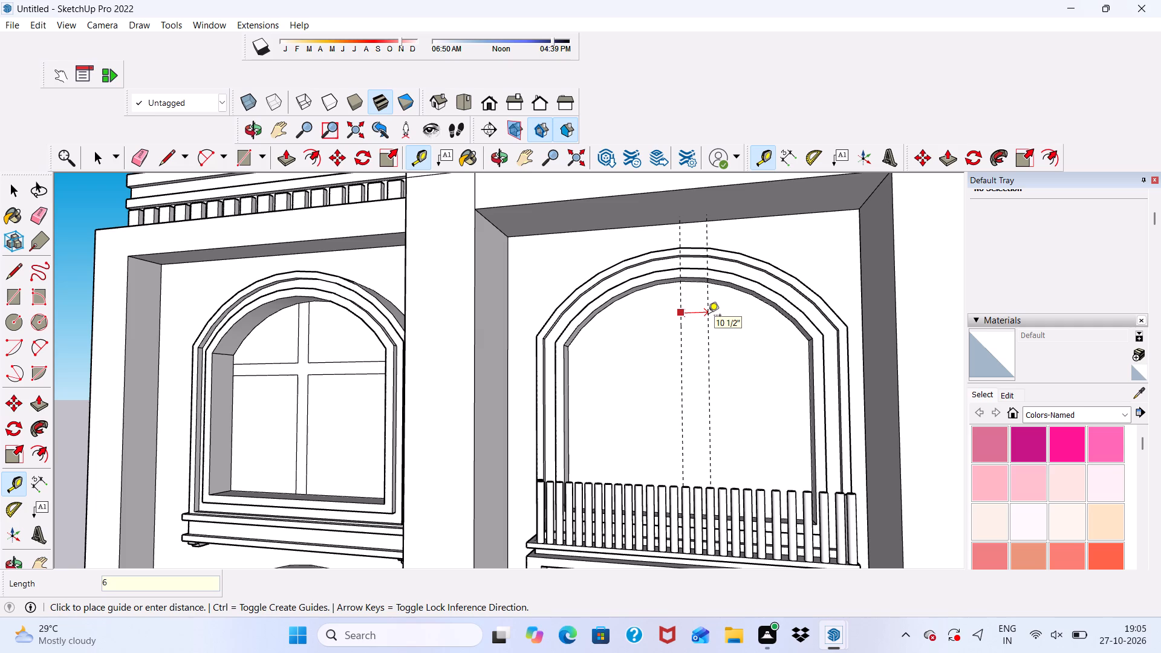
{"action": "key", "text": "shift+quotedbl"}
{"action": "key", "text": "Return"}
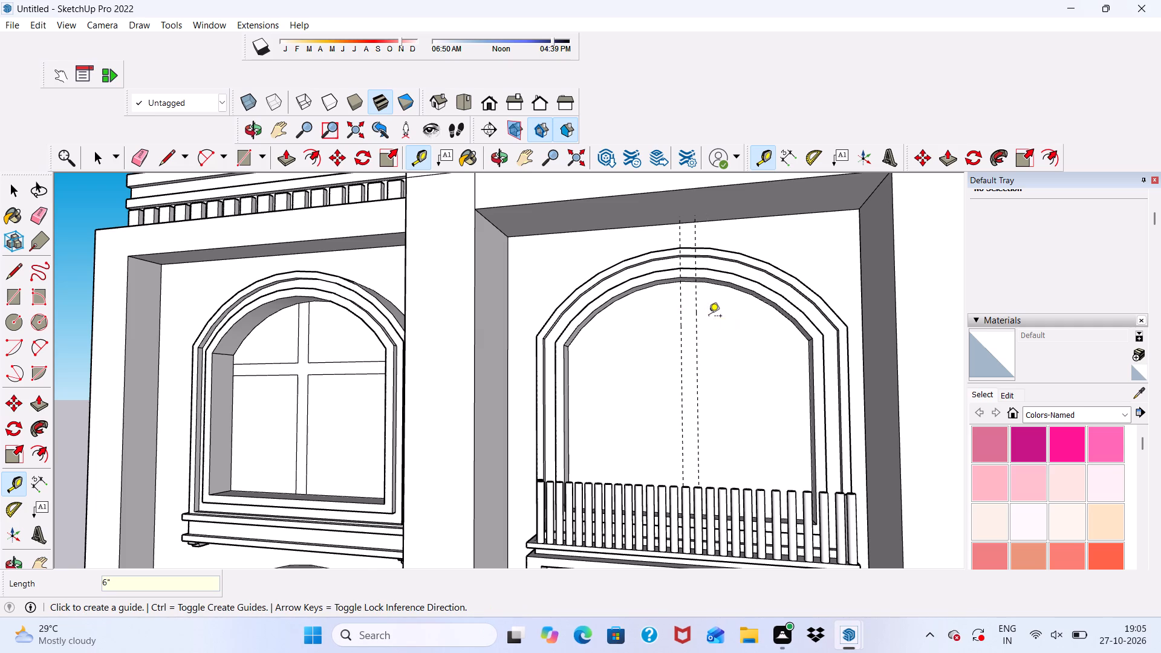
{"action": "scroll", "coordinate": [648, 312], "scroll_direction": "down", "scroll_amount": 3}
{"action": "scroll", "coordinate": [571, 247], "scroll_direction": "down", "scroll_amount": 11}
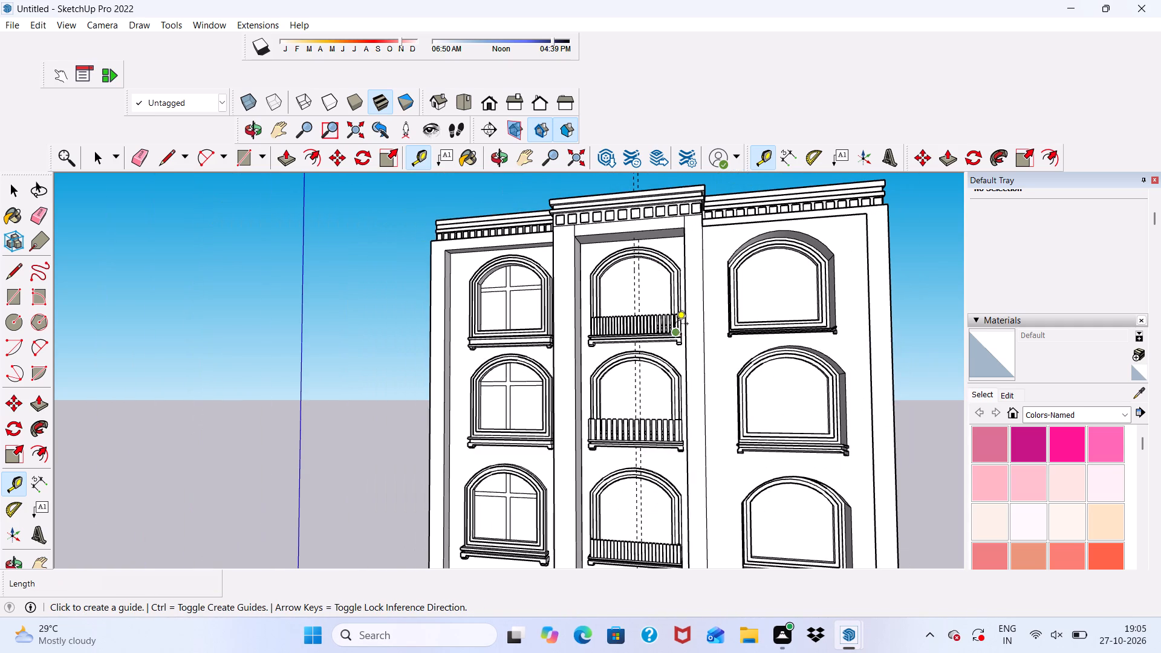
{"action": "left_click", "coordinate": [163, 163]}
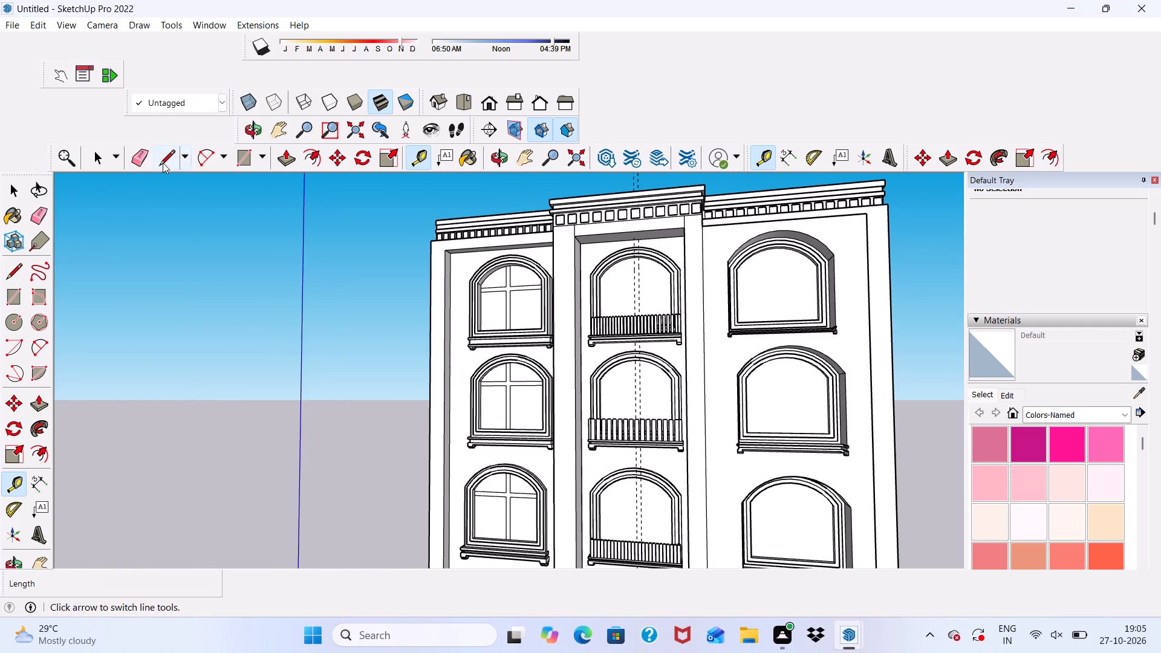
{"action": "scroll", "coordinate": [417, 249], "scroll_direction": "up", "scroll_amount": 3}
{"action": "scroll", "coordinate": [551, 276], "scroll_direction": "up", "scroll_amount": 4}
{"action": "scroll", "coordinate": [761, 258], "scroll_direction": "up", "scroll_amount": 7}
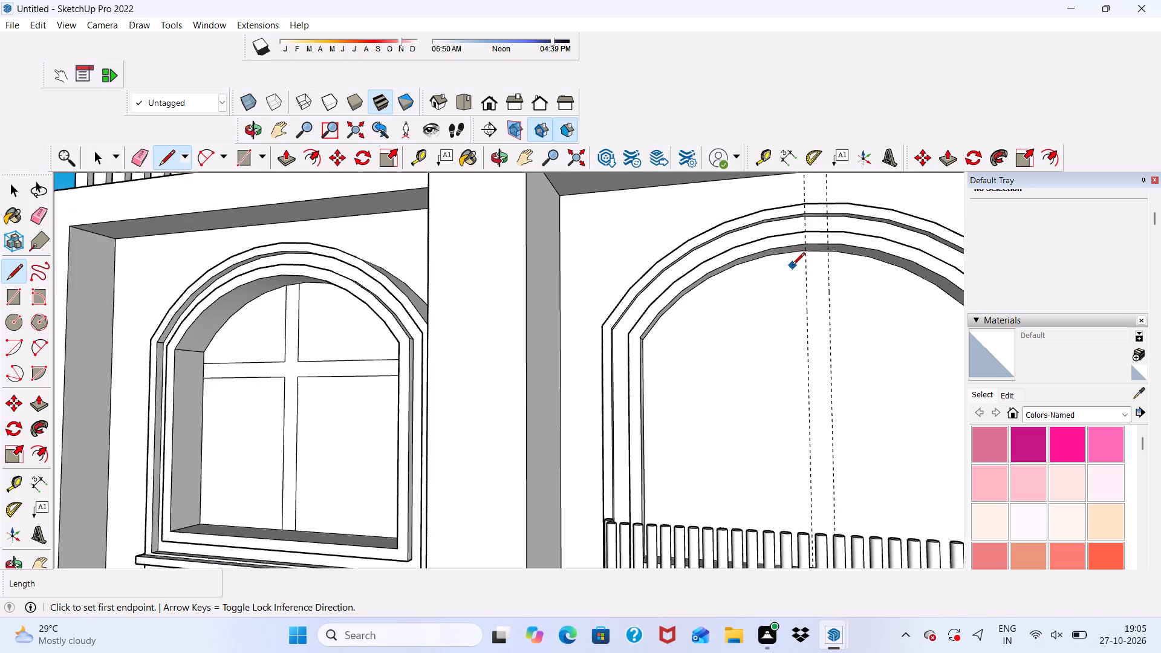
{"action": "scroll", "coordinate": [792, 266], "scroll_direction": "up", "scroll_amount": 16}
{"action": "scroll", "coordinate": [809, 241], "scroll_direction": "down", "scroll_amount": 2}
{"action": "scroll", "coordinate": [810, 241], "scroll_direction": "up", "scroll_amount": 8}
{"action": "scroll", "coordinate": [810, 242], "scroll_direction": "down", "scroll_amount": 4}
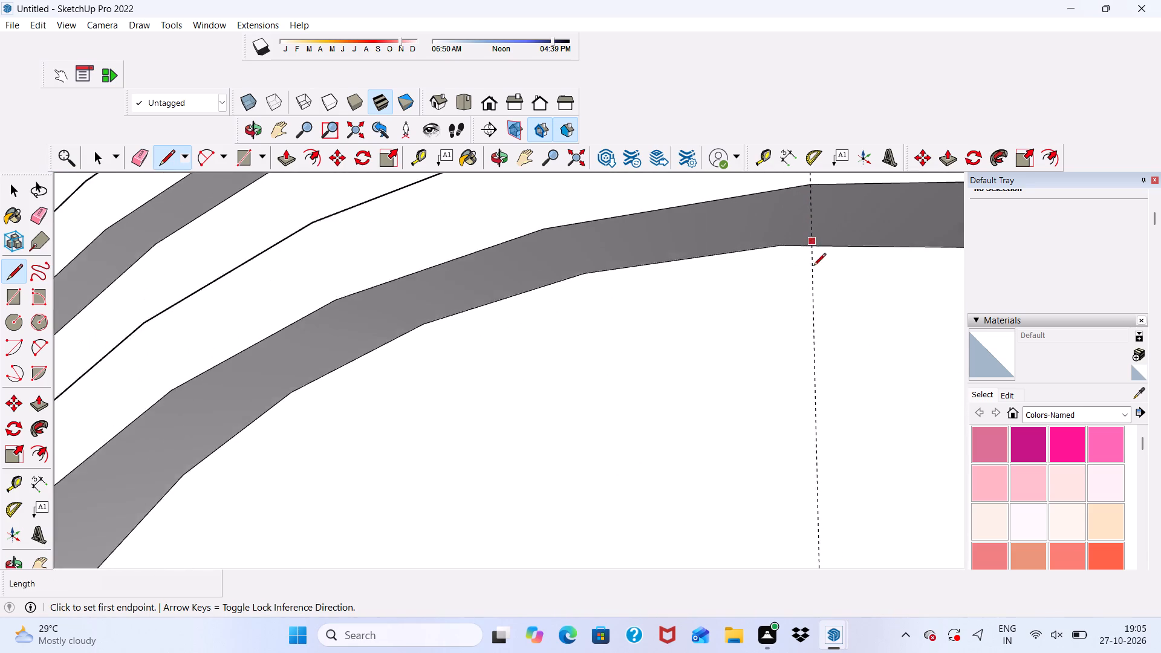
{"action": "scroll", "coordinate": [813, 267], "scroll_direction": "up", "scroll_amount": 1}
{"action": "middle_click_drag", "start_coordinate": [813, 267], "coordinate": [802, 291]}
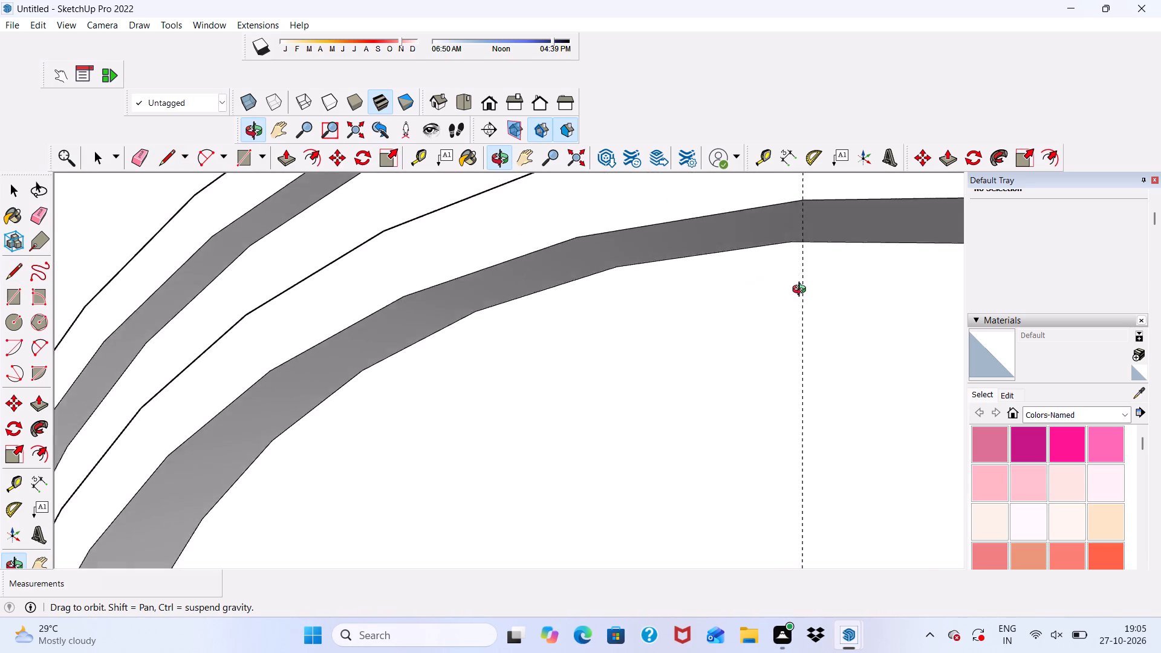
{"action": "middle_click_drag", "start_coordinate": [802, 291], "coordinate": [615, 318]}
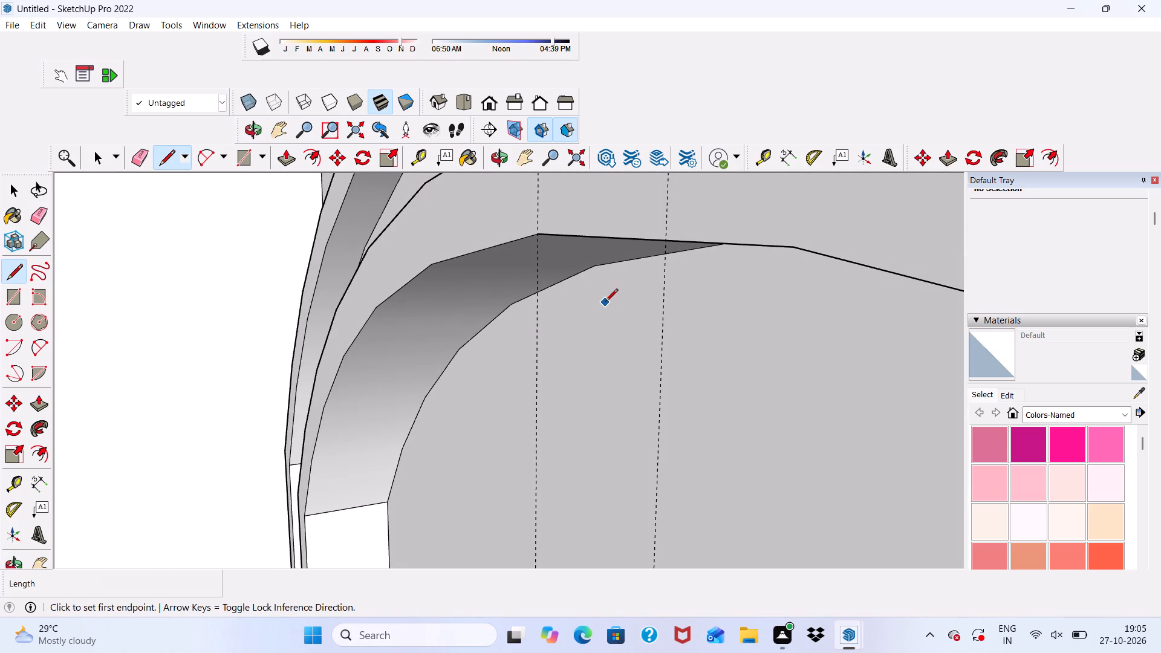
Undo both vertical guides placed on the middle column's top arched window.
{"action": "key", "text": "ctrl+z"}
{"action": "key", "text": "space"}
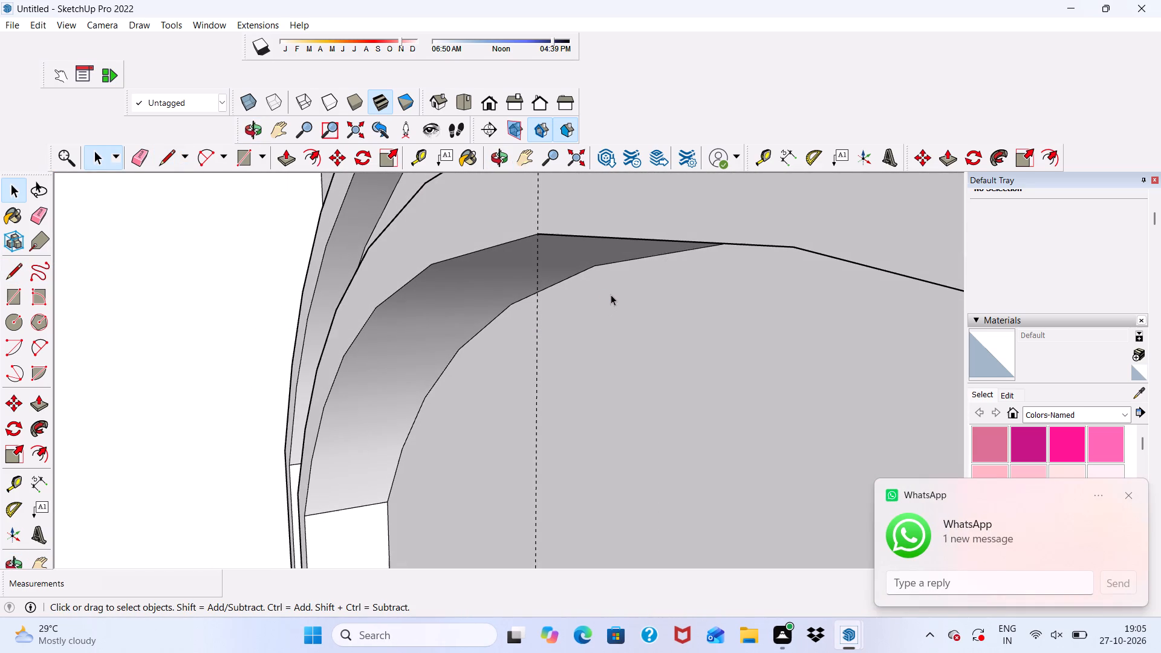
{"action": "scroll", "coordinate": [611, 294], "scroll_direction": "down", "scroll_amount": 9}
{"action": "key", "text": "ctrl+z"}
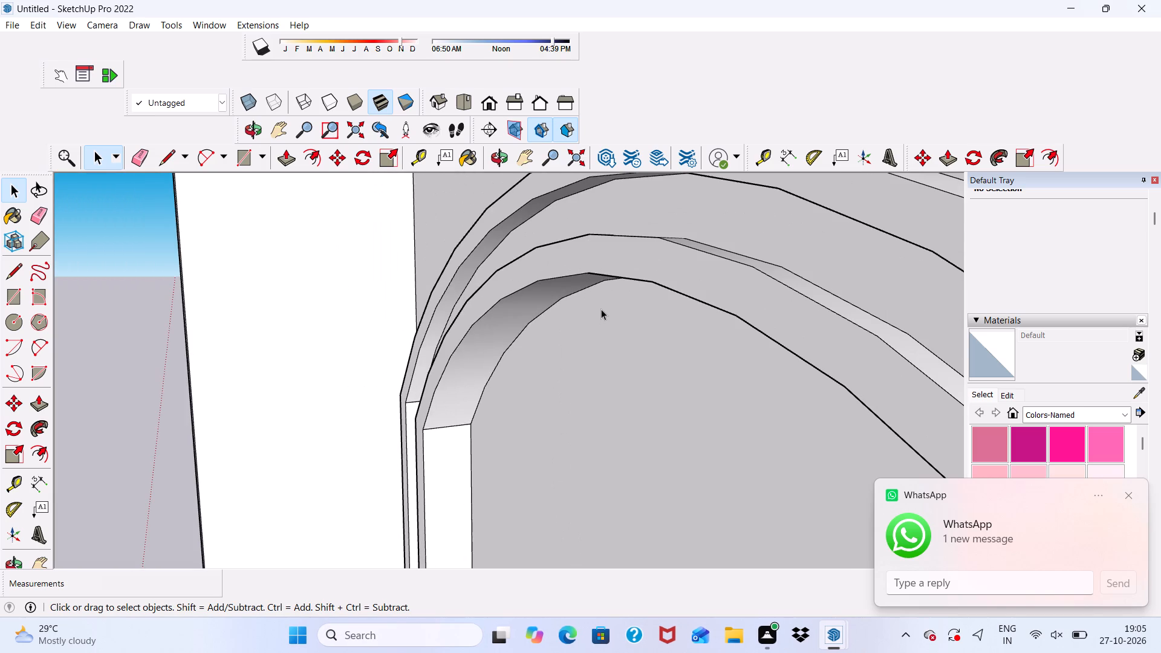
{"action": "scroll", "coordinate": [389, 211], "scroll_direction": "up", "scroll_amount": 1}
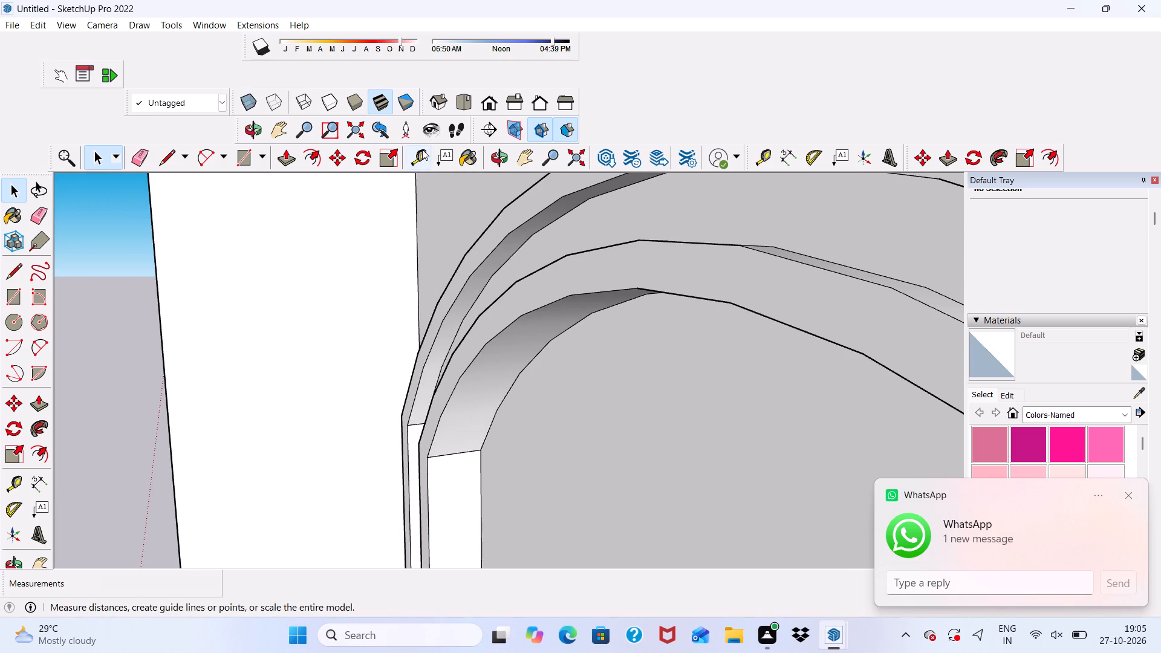
Place a vertical guide through the arch area of the middle column's top window, about 4' 2" from its inner left edge.
{"action": "left_click", "coordinate": [422, 149]}
{"action": "scroll", "coordinate": [397, 297], "scroll_direction": "down", "scroll_amount": 5}
{"action": "scroll", "coordinate": [610, 302], "scroll_direction": "down", "scroll_amount": 3}
{"action": "middle_click_drag", "start_coordinate": [585, 355], "coordinate": [737, 317]}
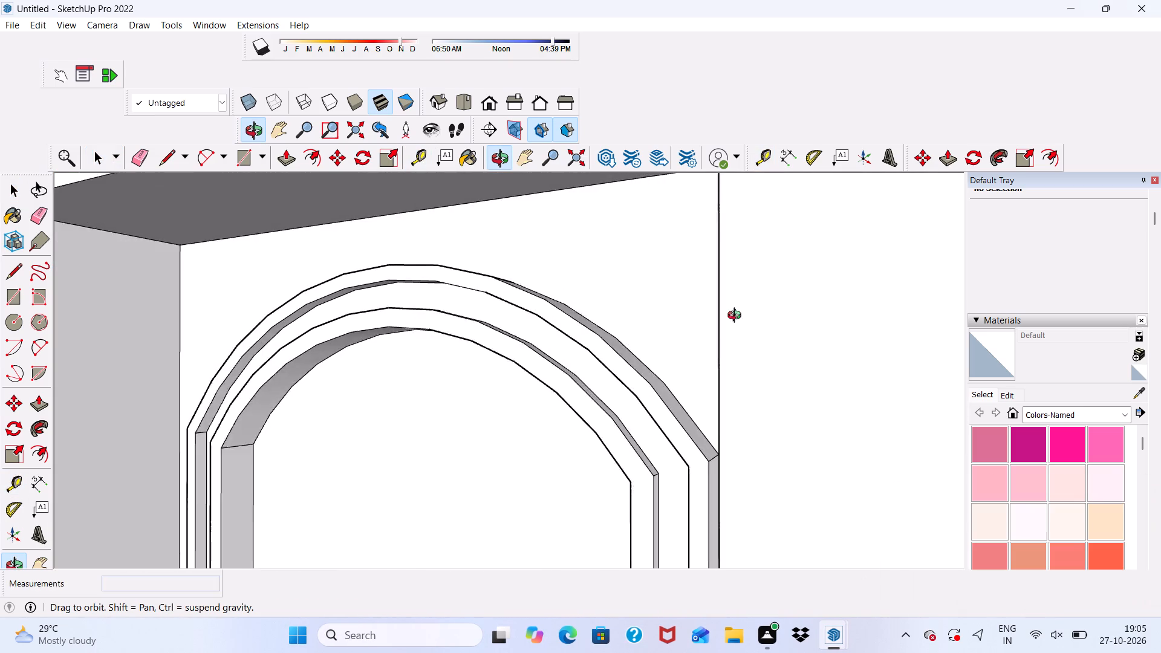
{"action": "middle_click_drag", "start_coordinate": [737, 317], "coordinate": [809, 316]}
{"action": "scroll", "coordinate": [576, 356], "scroll_direction": "down", "scroll_amount": 14}
{"action": "scroll", "coordinate": [537, 437], "scroll_direction": "up", "scroll_amount": 4}
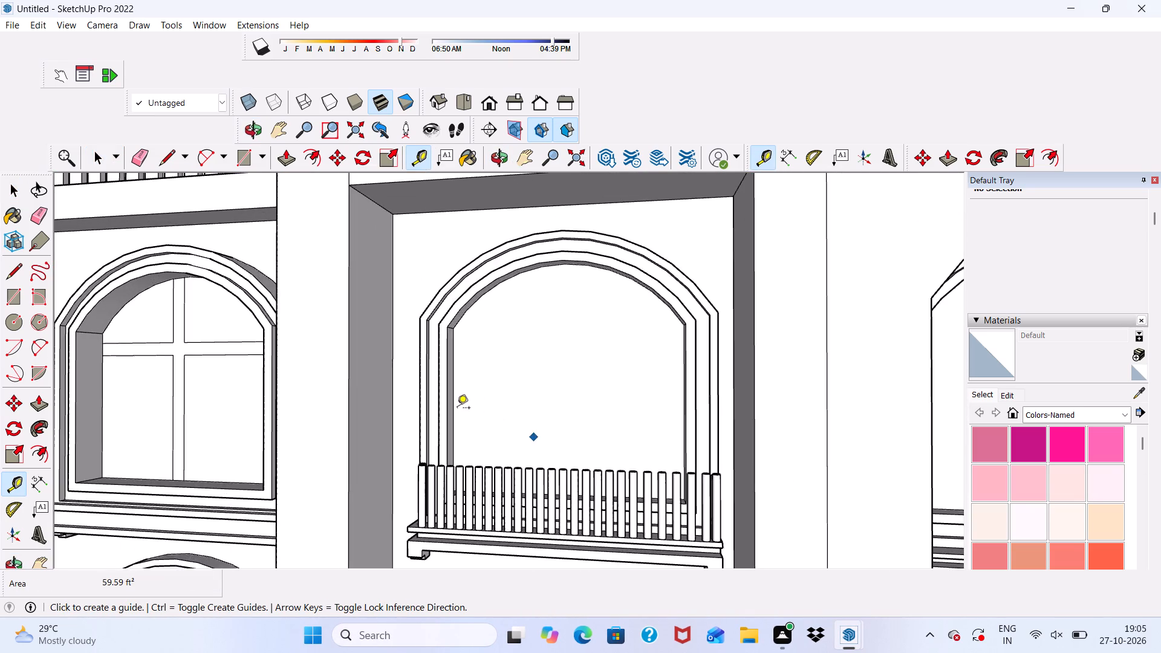
{"action": "scroll", "coordinate": [457, 408], "scroll_direction": "up", "scroll_amount": 4}
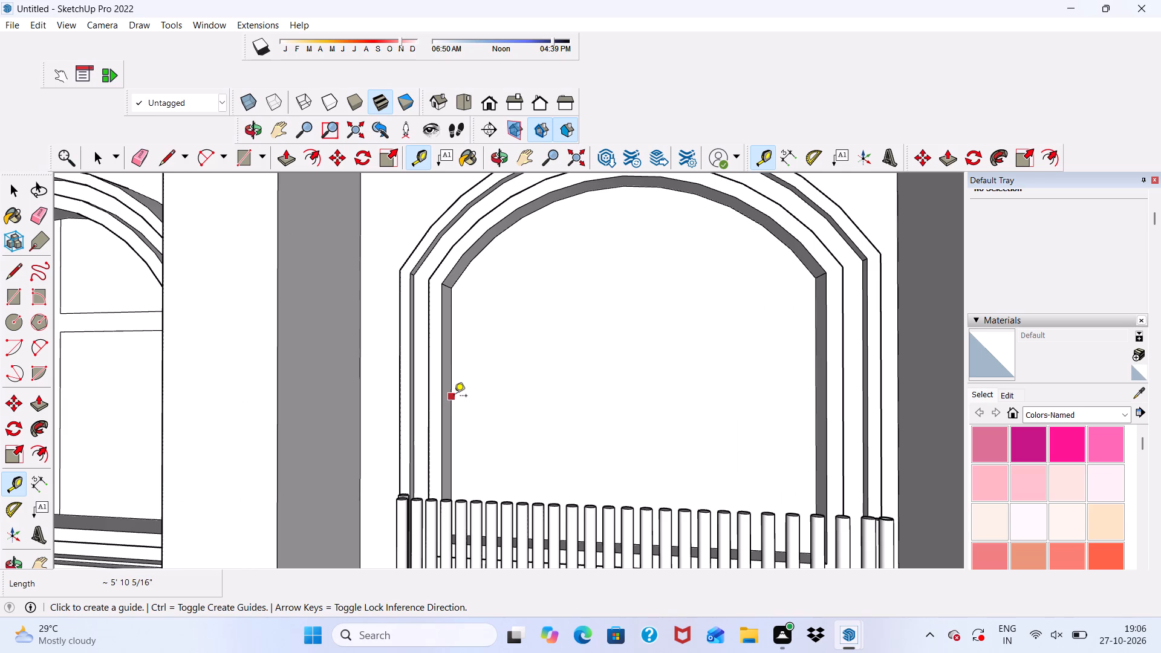
{"action": "left_click", "coordinate": [454, 397]}
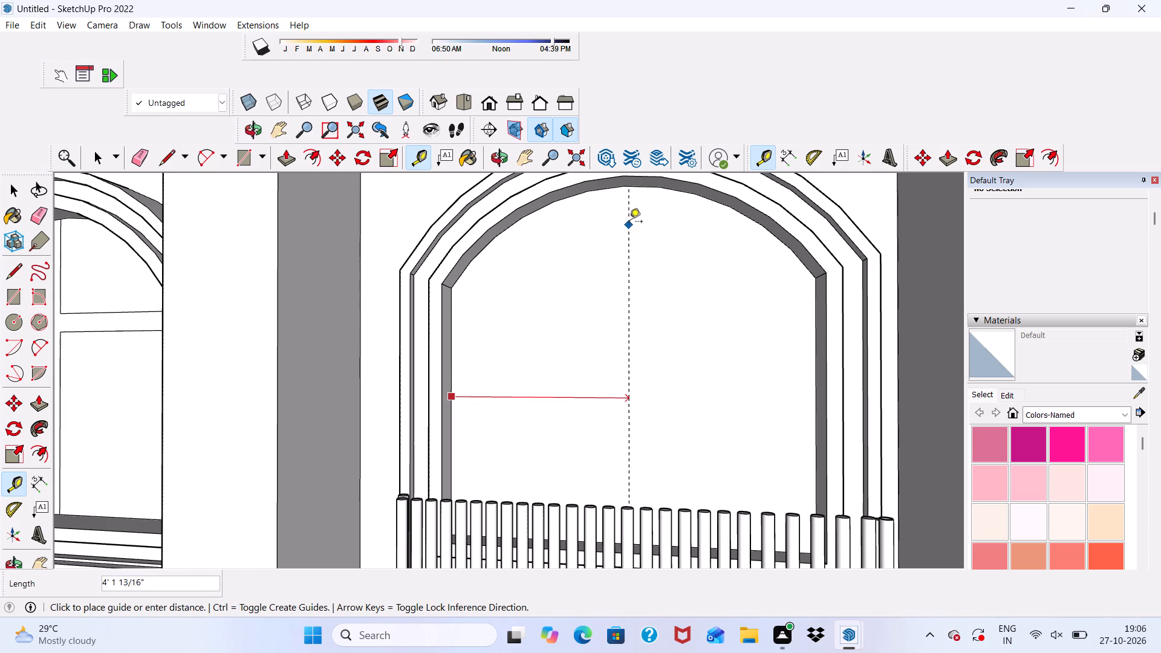
{"action": "left_click", "coordinate": [633, 191]}
Place a second vertical guide 6" to the right of the centre guide in the middle column's top window.
{"action": "scroll", "coordinate": [627, 247], "scroll_direction": "down", "scroll_amount": 7}
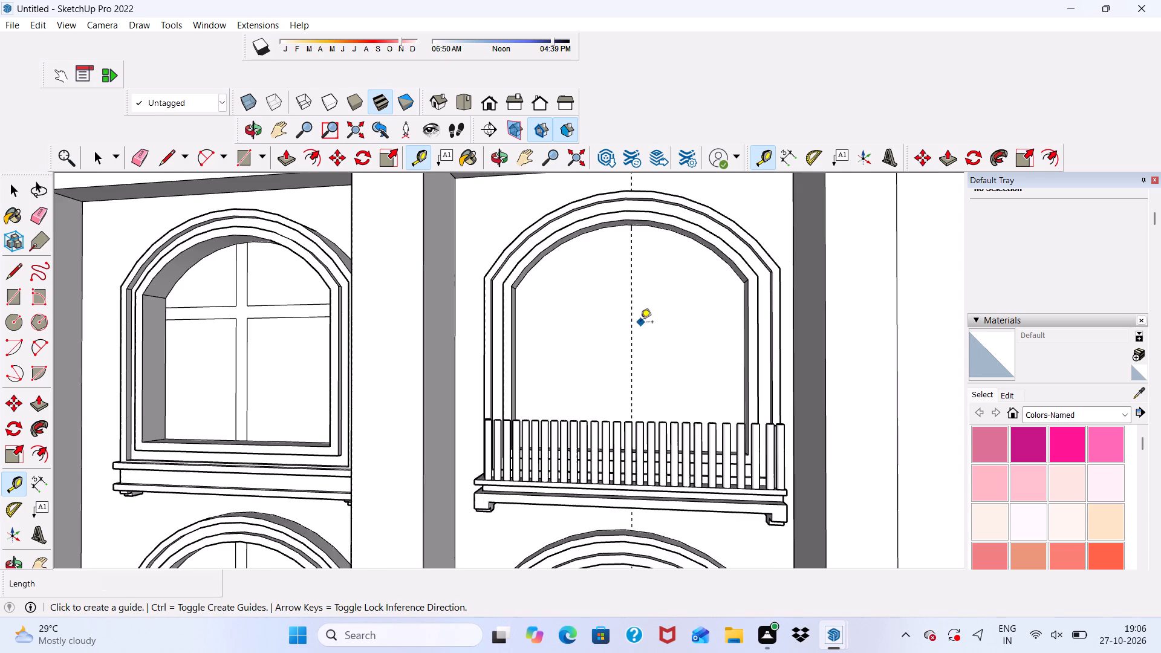
{"action": "scroll", "coordinate": [640, 323], "scroll_direction": "down", "scroll_amount": 3}
{"action": "scroll", "coordinate": [629, 413], "scroll_direction": "up", "scroll_amount": 1}
{"action": "middle_click_drag", "start_coordinate": [647, 344], "coordinate": [415, 435]}
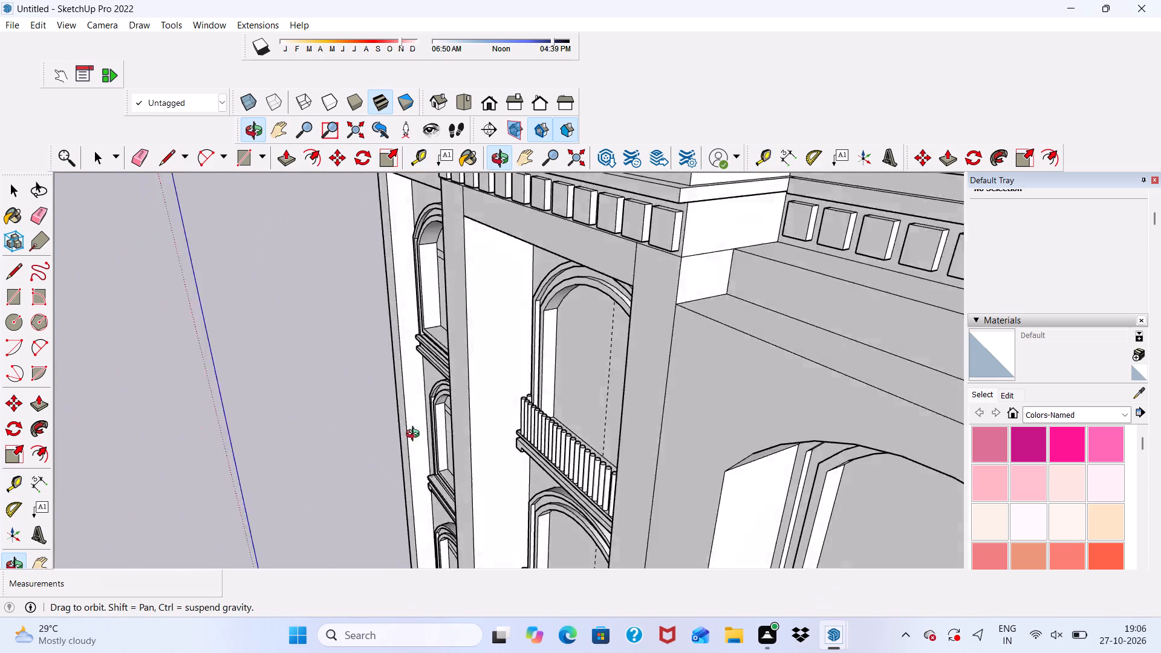
{"action": "middle_click_drag", "start_coordinate": [415, 435], "coordinate": [665, 374]}
{"action": "scroll", "coordinate": [620, 334], "scroll_direction": "up", "scroll_amount": 4}
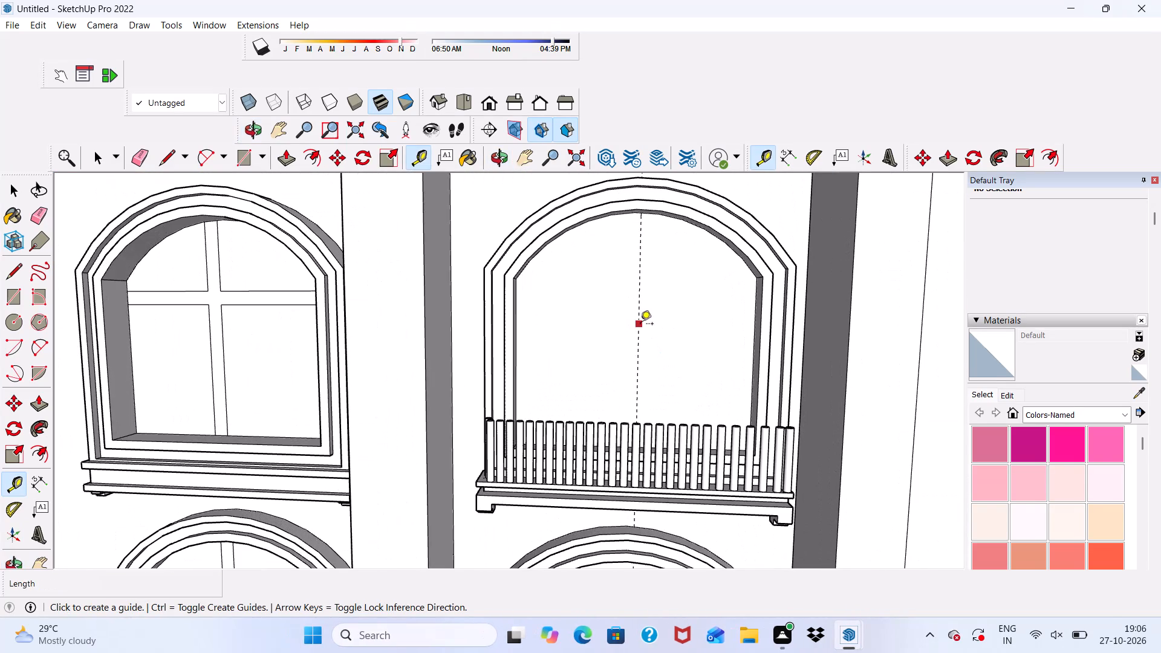
{"action": "left_click", "coordinate": [640, 325]}
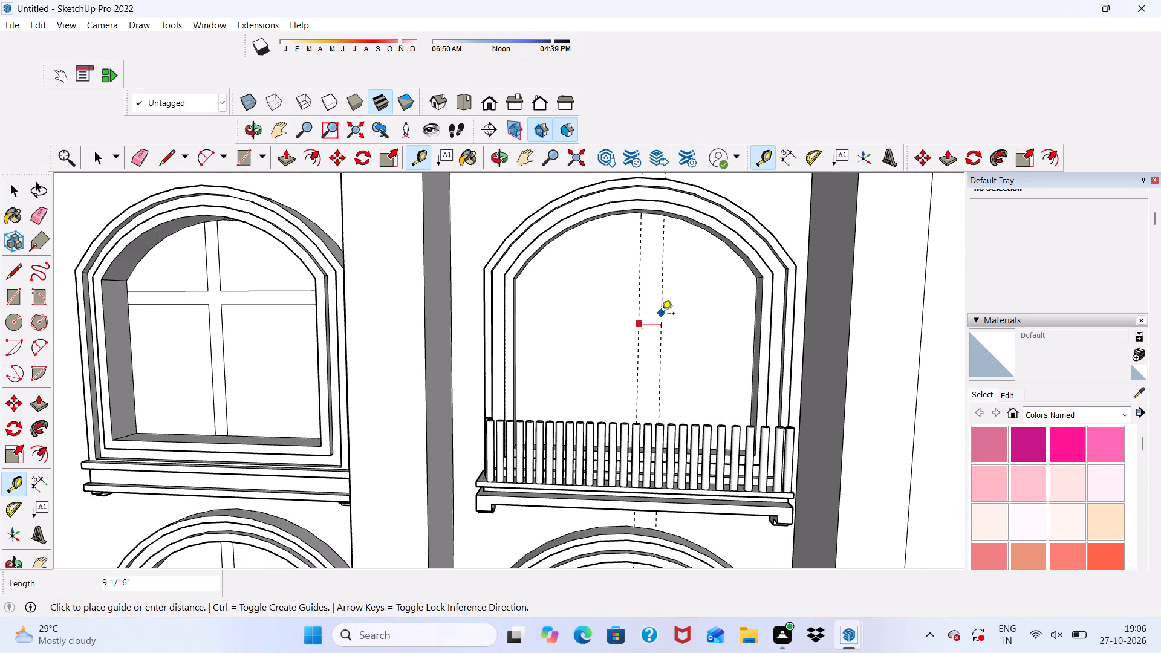
{"action": "key", "text": "6"}
{"action": "key", "text": "shift+quotedbl"}
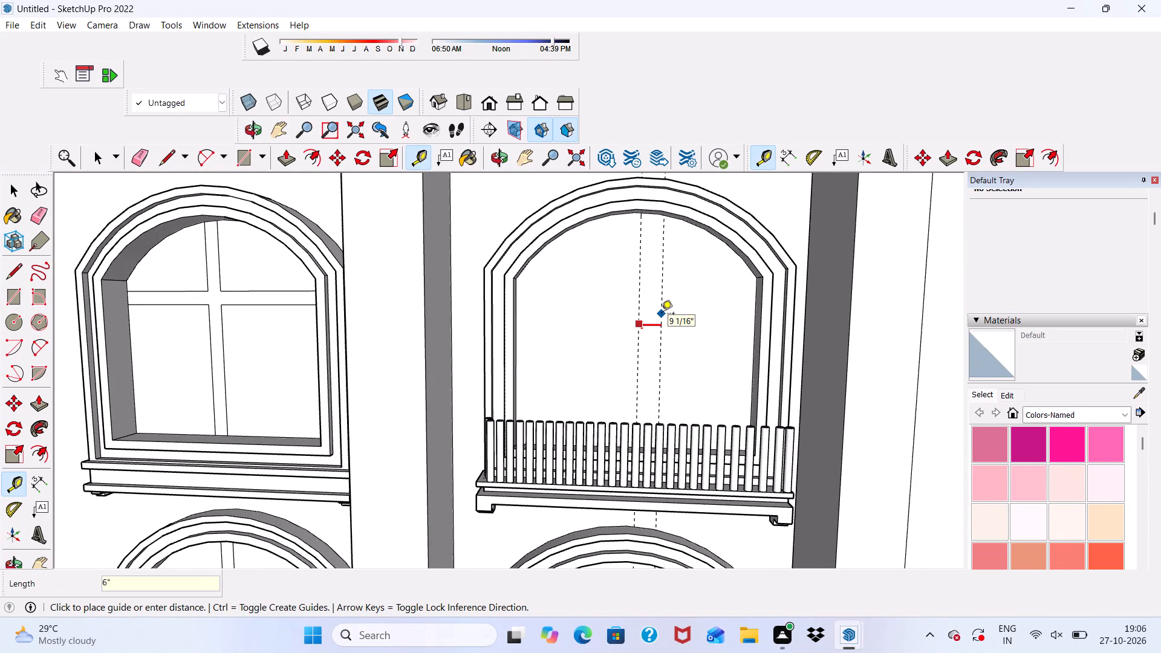
{"action": "key", "text": "Return"}
{"action": "key", "text": "space"}
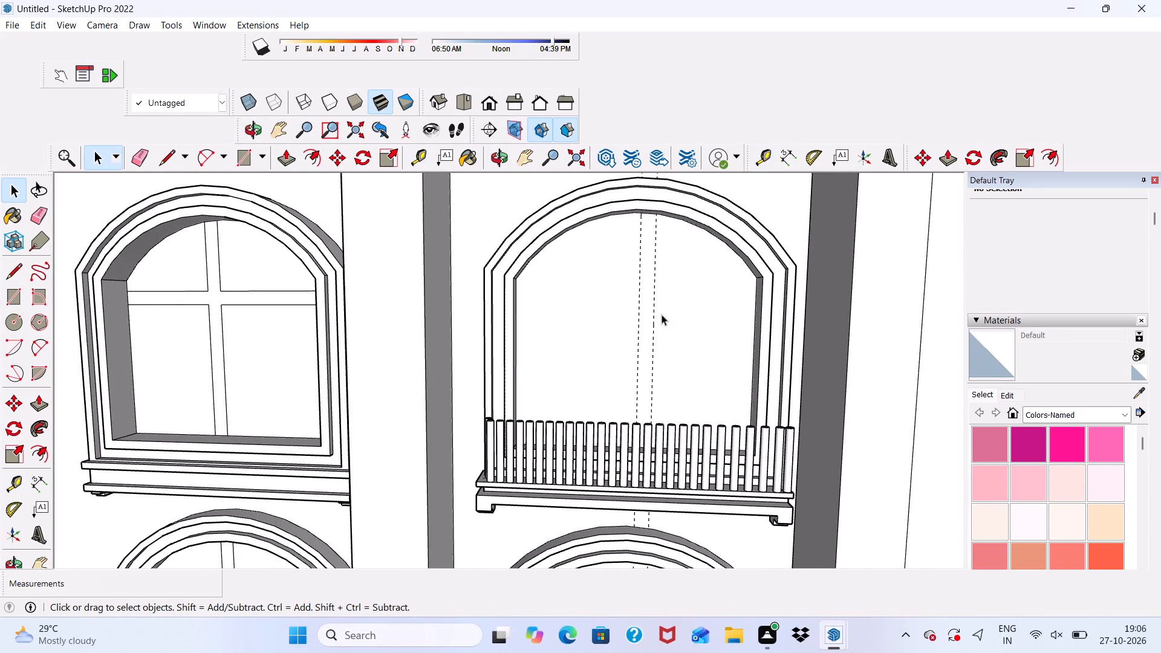
Draw a vertical line about 8' 1/2" long along the left guide, from arch to sill, in the middle column's top window.
{"action": "scroll", "coordinate": [662, 314], "scroll_direction": "up", "scroll_amount": 1}
{"action": "middle_click_drag", "start_coordinate": [662, 314], "coordinate": [588, 333]}
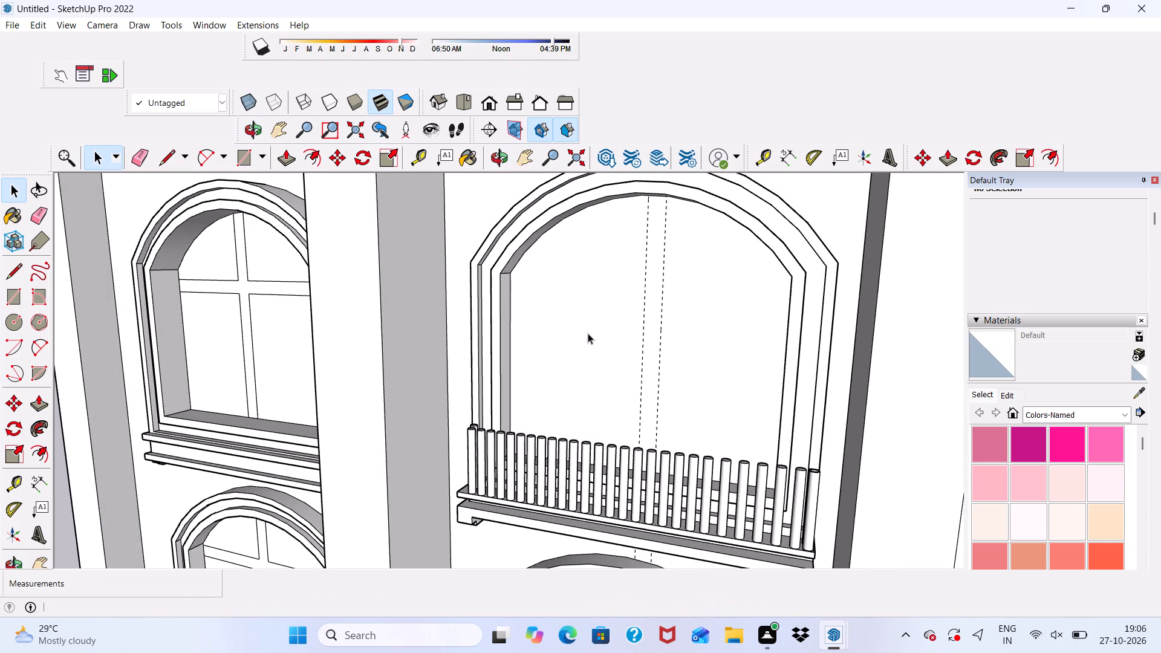
{"action": "left_click", "coordinate": [160, 153]}
{"action": "scroll", "coordinate": [276, 245], "scroll_direction": "down", "scroll_amount": 3}
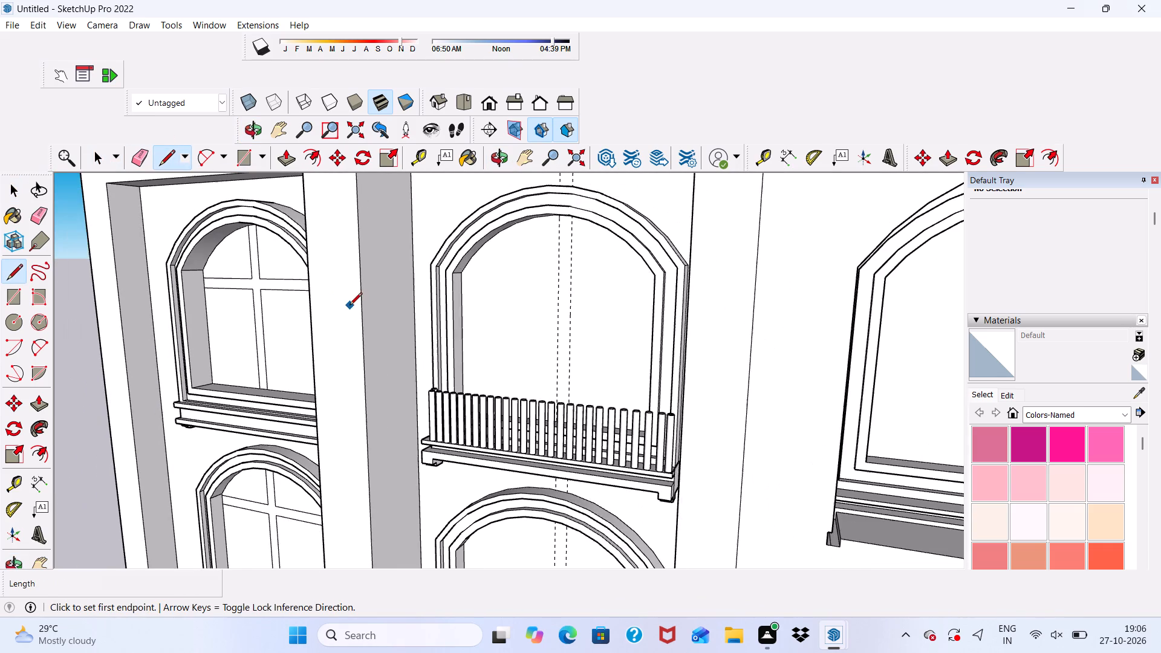
{"action": "middle_click_drag", "start_coordinate": [350, 306], "coordinate": [440, 253]}
{"action": "scroll", "coordinate": [478, 247], "scroll_direction": "up", "scroll_amount": 4}
{"action": "scroll", "coordinate": [534, 224], "scroll_direction": "up", "scroll_amount": 6}
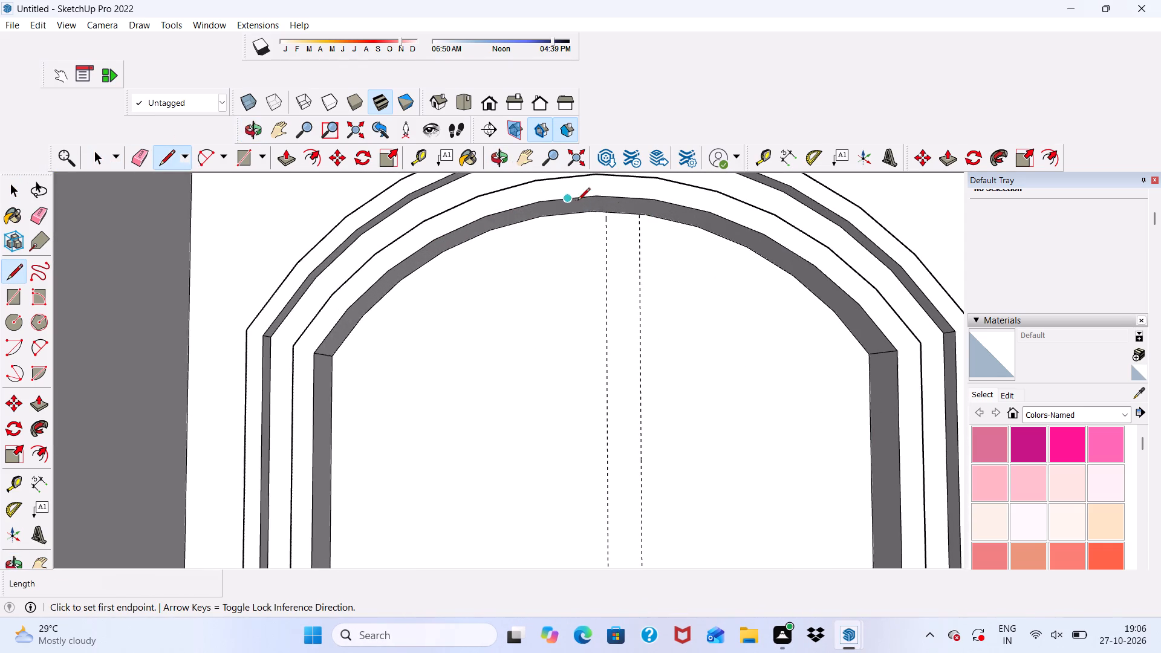
{"action": "left_click", "coordinate": [603, 214]}
{"action": "scroll", "coordinate": [605, 260], "scroll_direction": "down", "scroll_amount": 2}
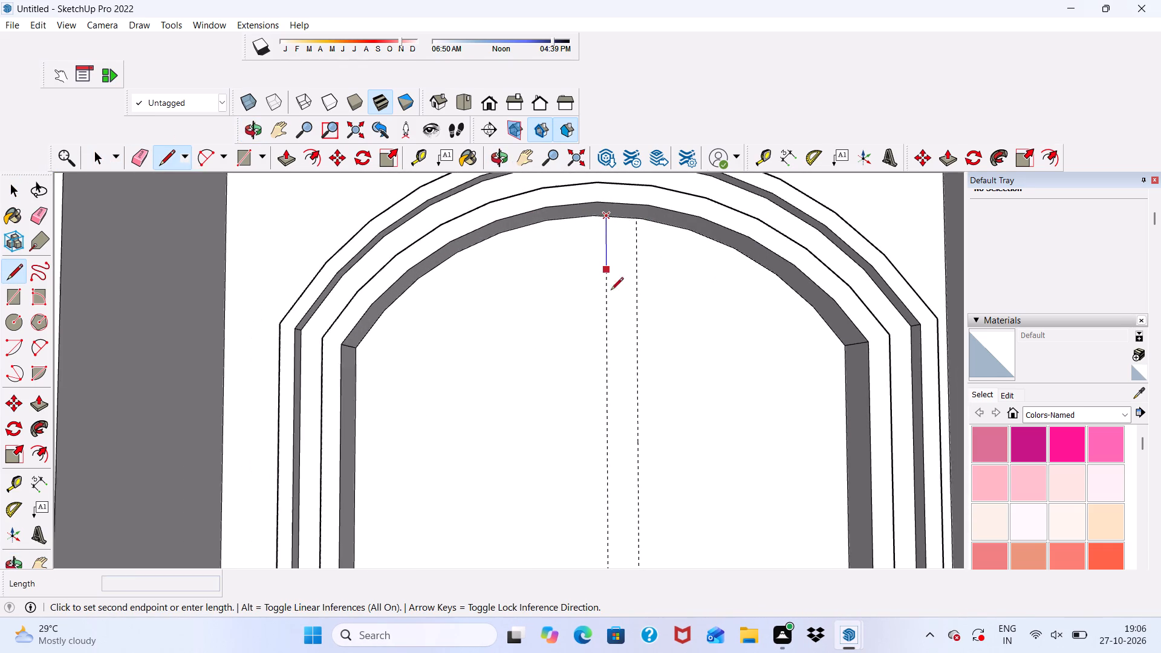
{"action": "scroll", "coordinate": [611, 291], "scroll_direction": "down", "scroll_amount": 11}
{"action": "middle_click_drag", "start_coordinate": [614, 370], "coordinate": [618, 383]}
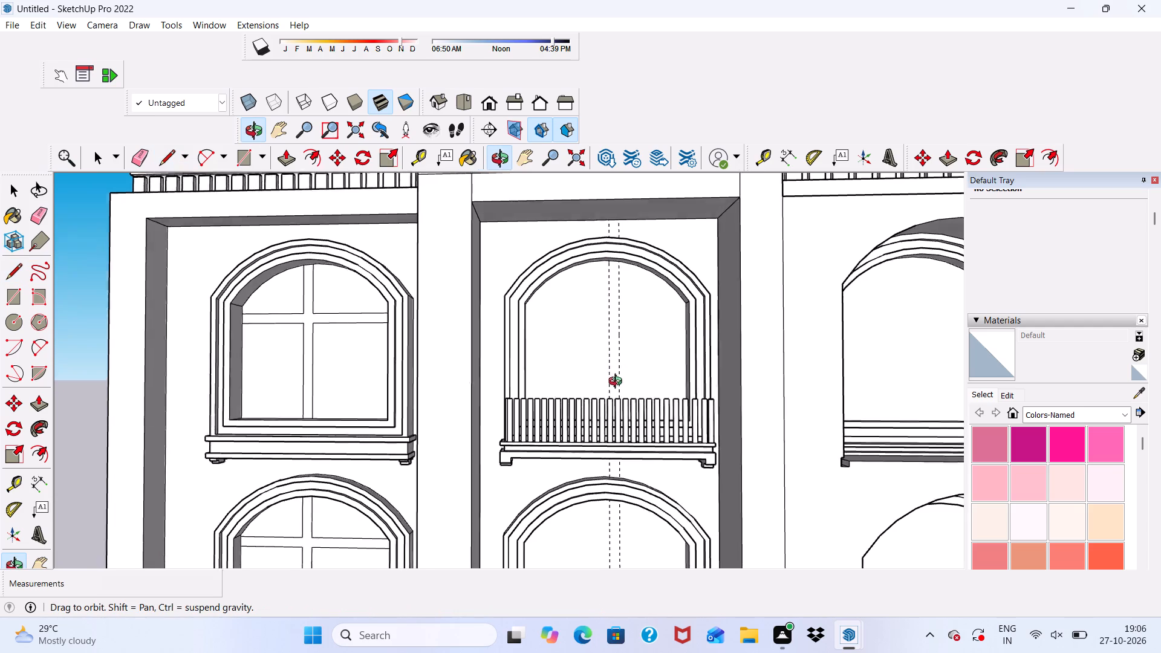
{"action": "middle_click_drag", "start_coordinate": [618, 383], "coordinate": [610, 600]}
{"action": "scroll", "coordinate": [594, 455], "scroll_direction": "up", "scroll_amount": 4}
{"action": "scroll", "coordinate": [616, 392], "scroll_direction": "up", "scroll_amount": 7}
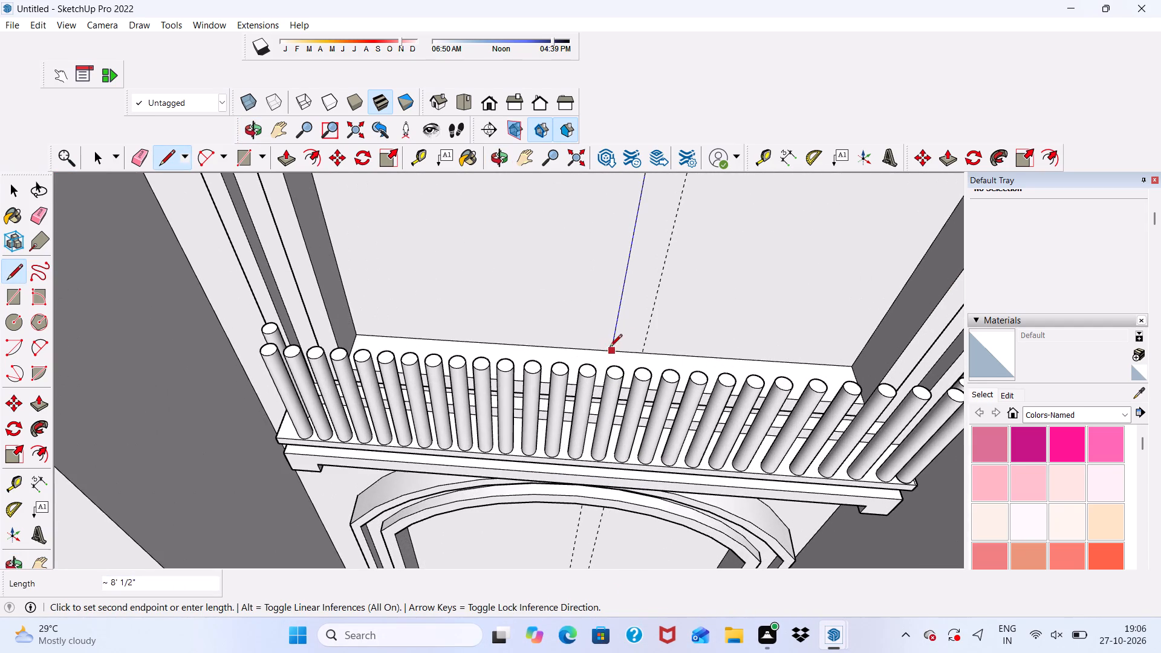
{"action": "left_click", "coordinate": [610, 349]}
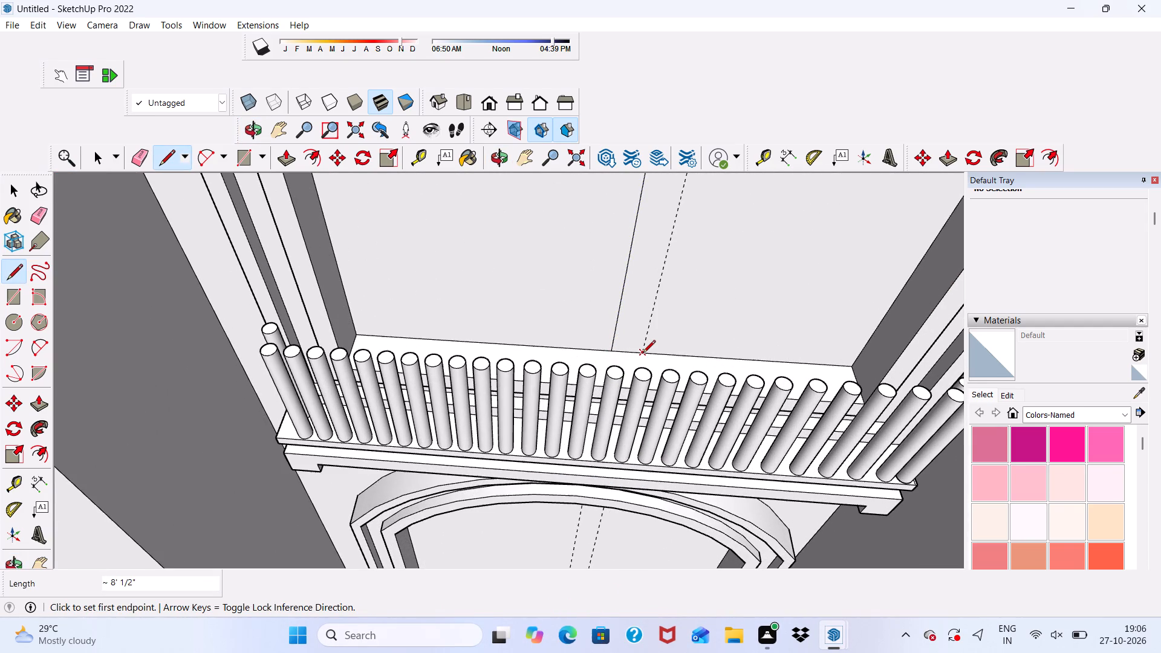
Draw a vertical line about 8' 1/2" long along the right guide, from sill to arch, in the same top window.
{"action": "left_click", "coordinate": [643, 354]}
{"action": "scroll", "coordinate": [643, 324], "scroll_direction": "down", "scroll_amount": 11}
{"action": "scroll", "coordinate": [657, 357], "scroll_direction": "up", "scroll_amount": 1}
{"action": "scroll", "coordinate": [657, 337], "scroll_direction": "down", "scroll_amount": 6}
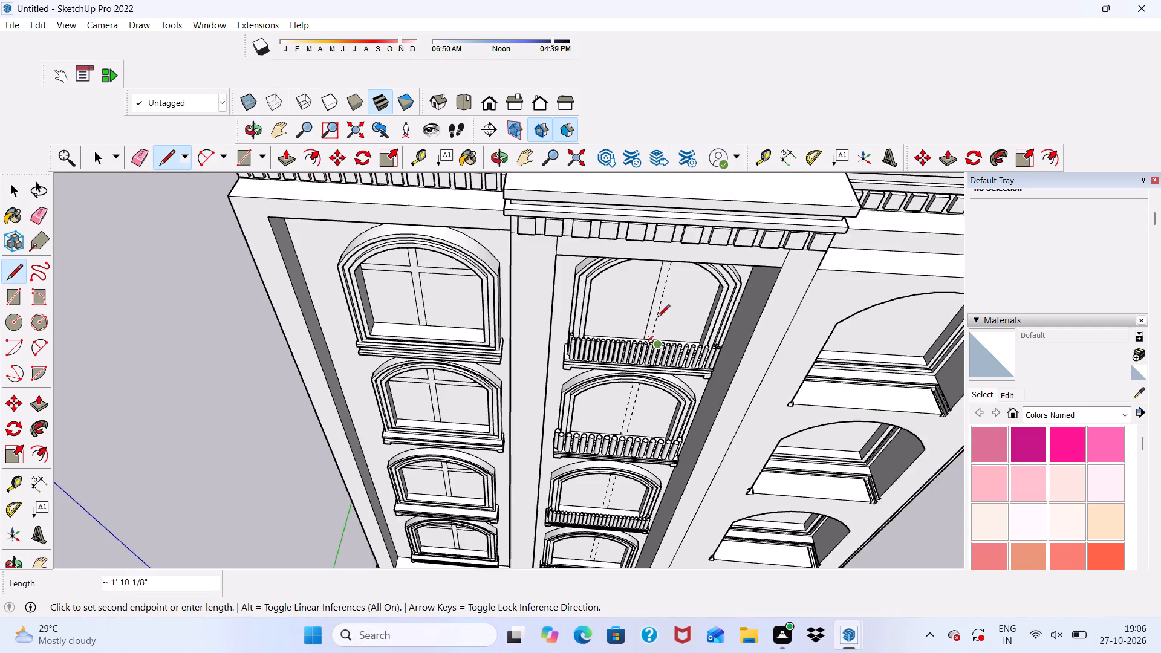
{"action": "scroll", "coordinate": [657, 308], "scroll_direction": "up", "scroll_amount": 1}
{"action": "middle_click_drag", "start_coordinate": [657, 308], "coordinate": [662, 201]}
{"action": "scroll", "coordinate": [662, 201], "scroll_direction": "up", "scroll_amount": 4}
{"action": "scroll", "coordinate": [663, 193], "scroll_direction": "down", "scroll_amount": 8}
{"action": "scroll", "coordinate": [650, 185], "scroll_direction": "up", "scroll_amount": 6}
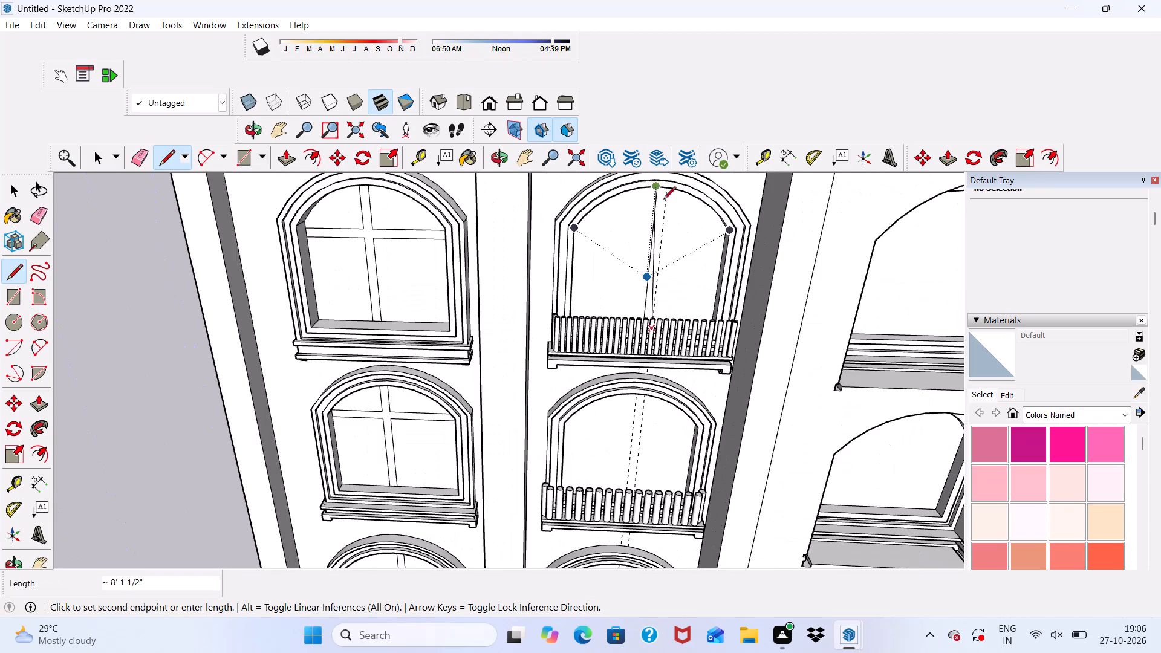
{"action": "scroll", "coordinate": [663, 200], "scroll_direction": "up", "scroll_amount": 3}
{"action": "middle_click_drag", "start_coordinate": [663, 201], "coordinate": [664, 110]}
{"action": "scroll", "coordinate": [672, 158], "scroll_direction": "up", "scroll_amount": 11}
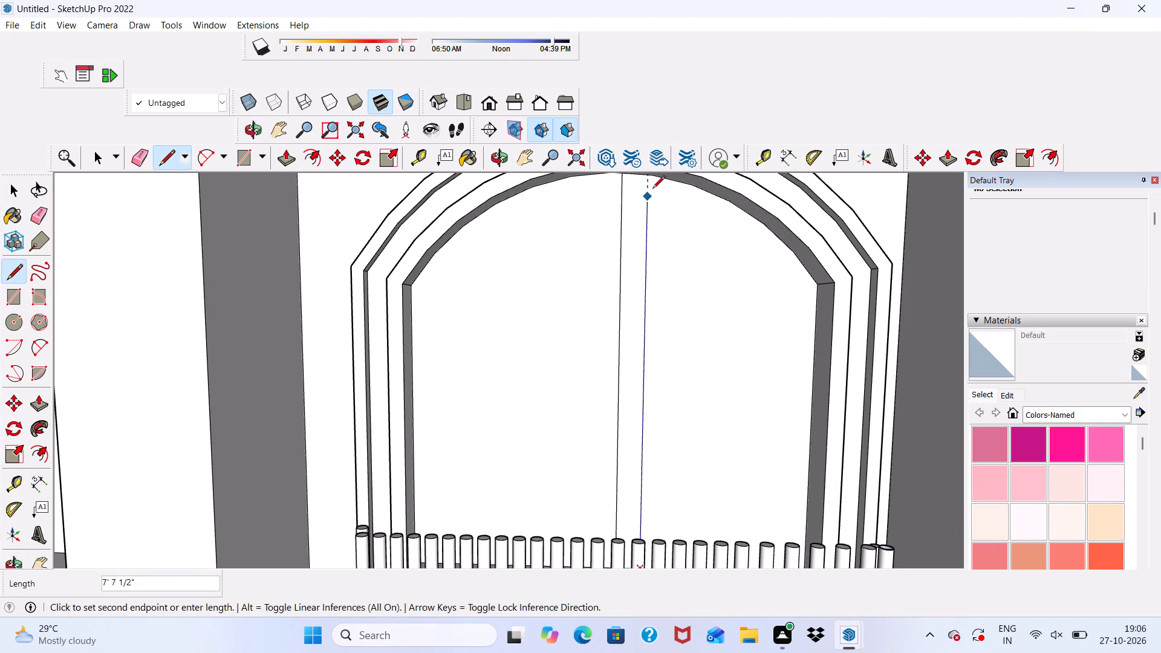
{"action": "scroll", "coordinate": [647, 180], "scroll_direction": "up", "scroll_amount": 3}
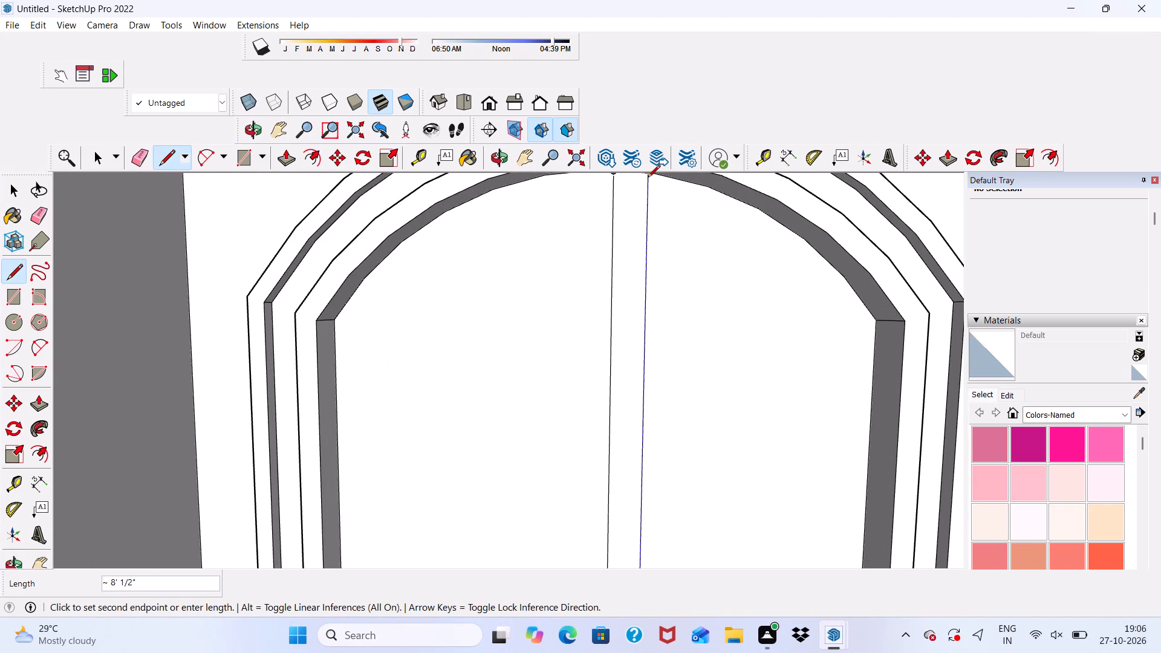
{"action": "left_click", "coordinate": [648, 178]}
{"action": "scroll", "coordinate": [659, 257], "scroll_direction": "down", "scroll_amount": 20}
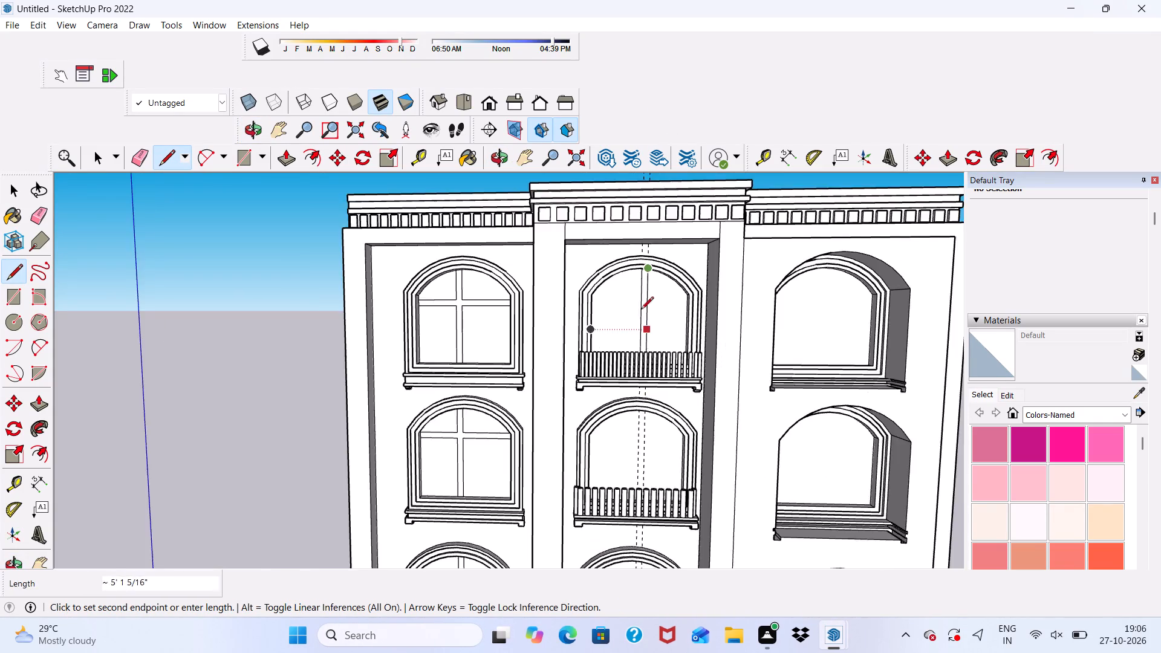
{"action": "scroll", "coordinate": [622, 315], "scroll_direction": "down", "scroll_amount": 4}
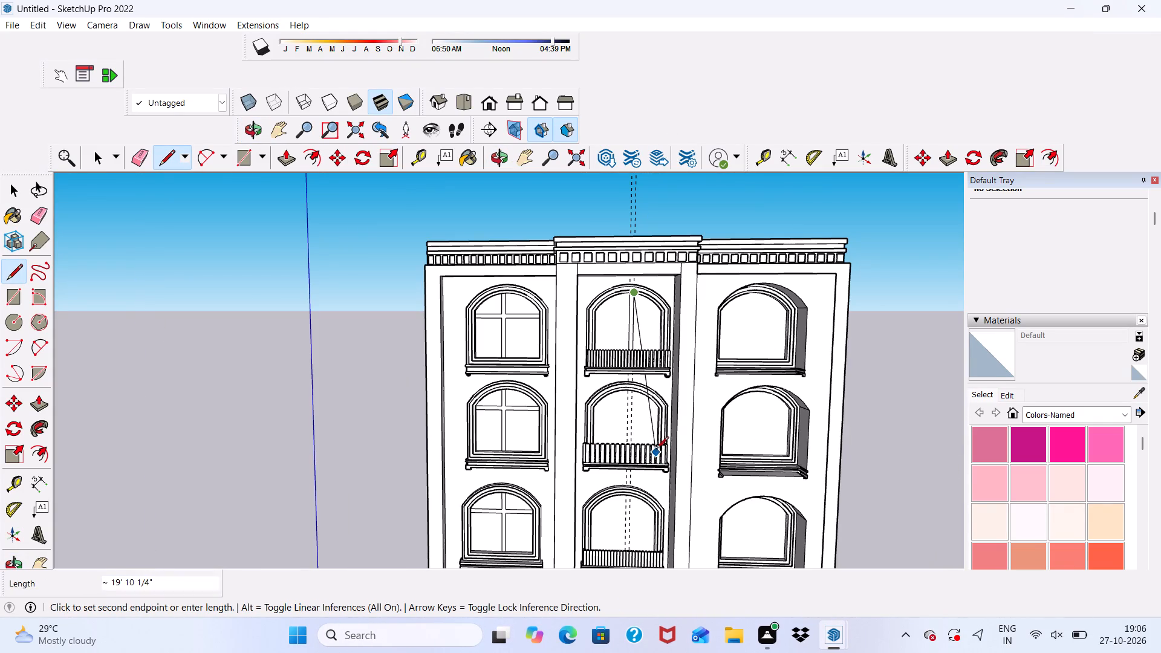
{"action": "key", "text": "space"}
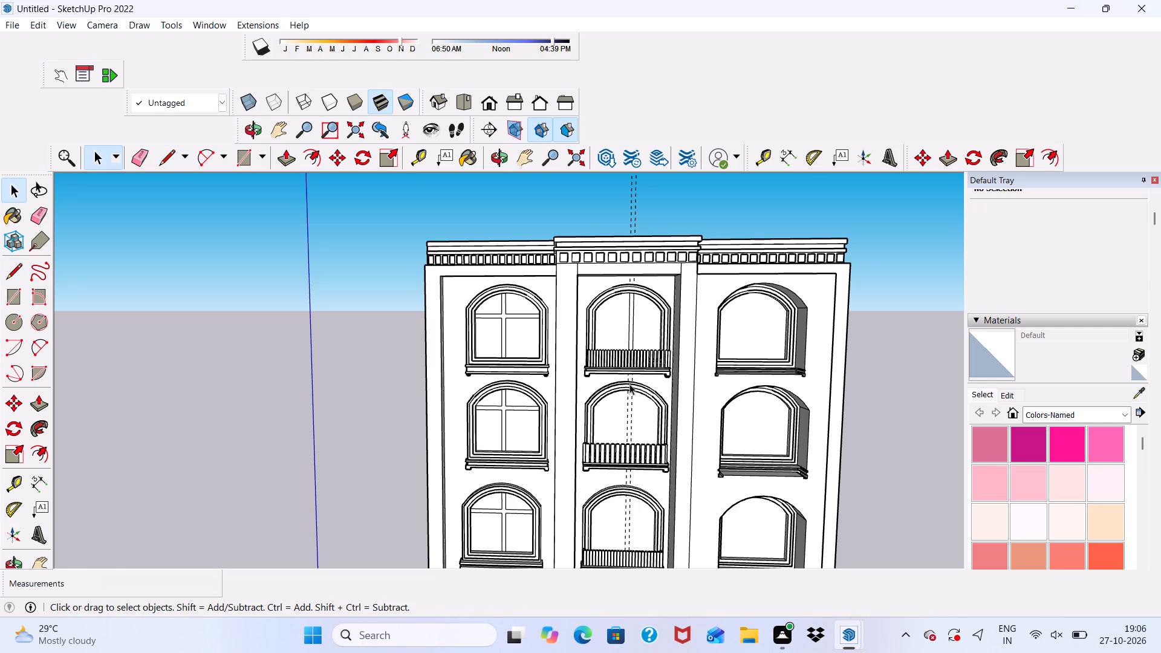
Draw a vertical line about 8' 1/2" long along the left guide, from arch to sill, in the middle column's second window from the top.
{"action": "scroll", "coordinate": [593, 405], "scroll_direction": "up", "scroll_amount": 2}
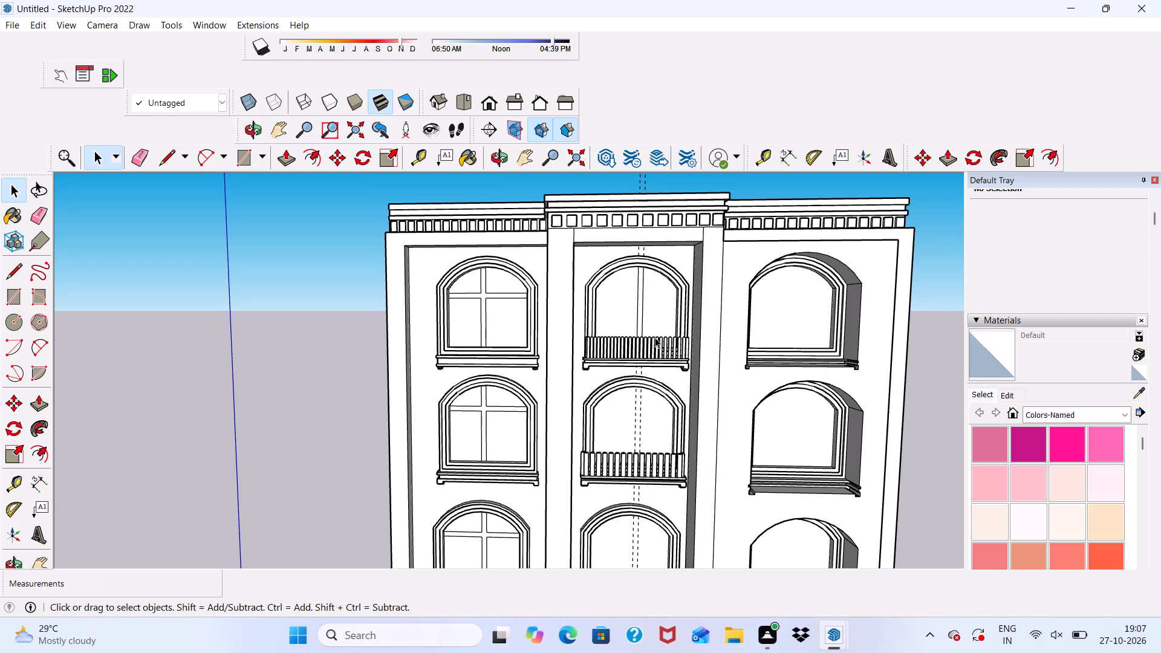
{"action": "scroll", "coordinate": [655, 340], "scroll_direction": "down", "scroll_amount": 6}
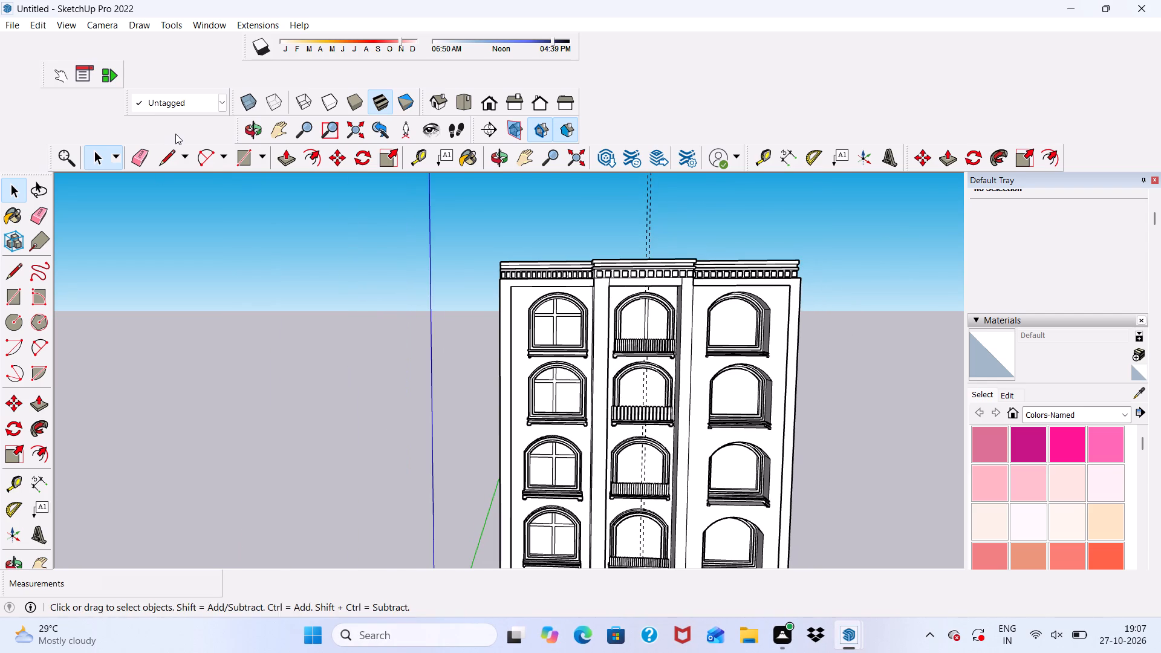
{"action": "left_click", "coordinate": [156, 159]}
{"action": "scroll", "coordinate": [738, 403], "scroll_direction": "up", "scroll_amount": 8}
{"action": "middle_click_drag", "start_coordinate": [611, 406], "coordinate": [610, 379]}
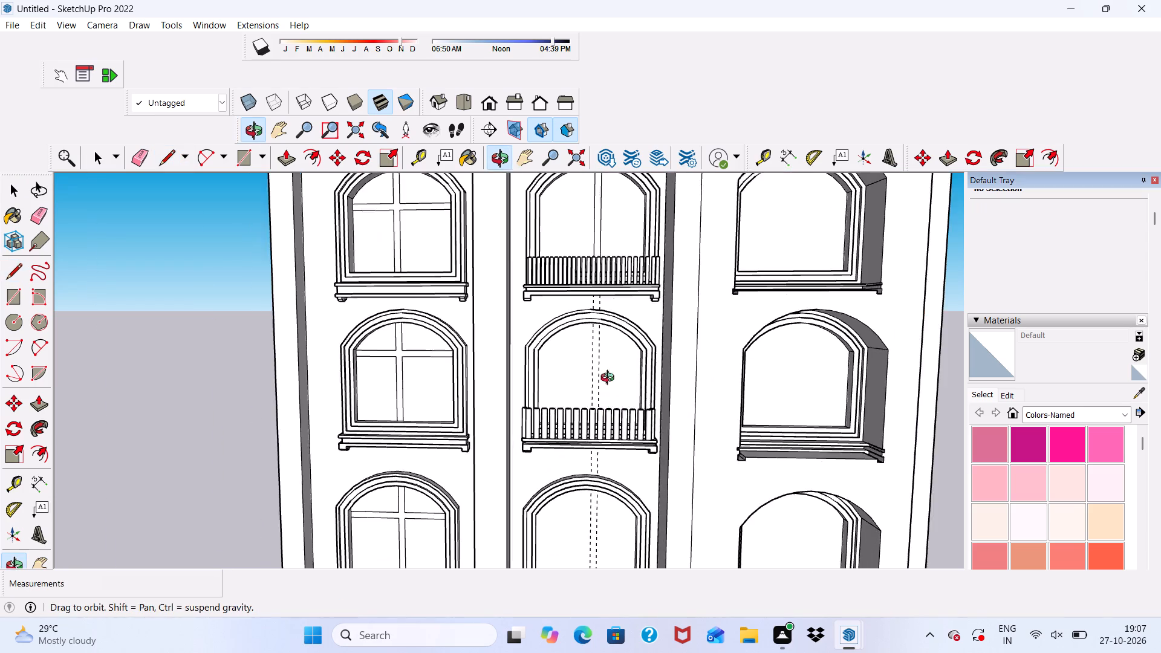
{"action": "middle_click_drag", "start_coordinate": [610, 379], "coordinate": [606, 320]}
{"action": "scroll", "coordinate": [605, 320], "scroll_direction": "up", "scroll_amount": 6}
{"action": "scroll", "coordinate": [597, 320], "scroll_direction": "down", "scroll_amount": 2}
{"action": "scroll", "coordinate": [592, 330], "scroll_direction": "up", "scroll_amount": 13}
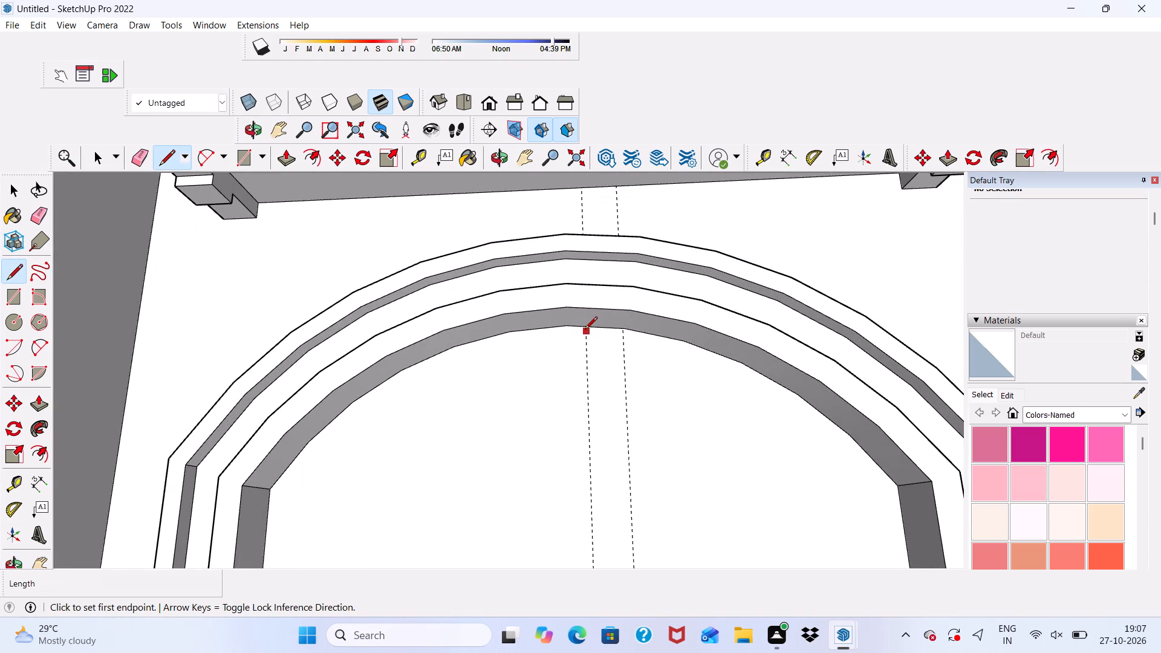
{"action": "left_click", "coordinate": [585, 330]}
{"action": "scroll", "coordinate": [585, 408], "scroll_direction": "down", "scroll_amount": 13}
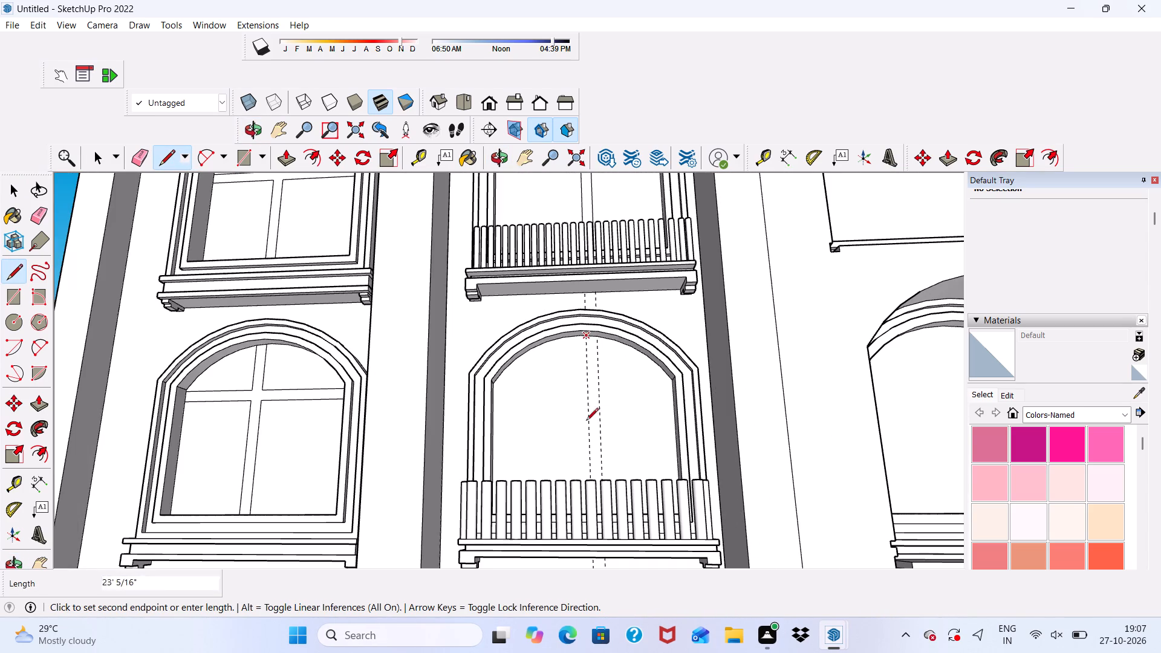
{"action": "middle_click_drag", "start_coordinate": [596, 421], "coordinate": [539, 651]}
{"action": "scroll", "coordinate": [631, 437], "scroll_direction": "up", "scroll_amount": 8}
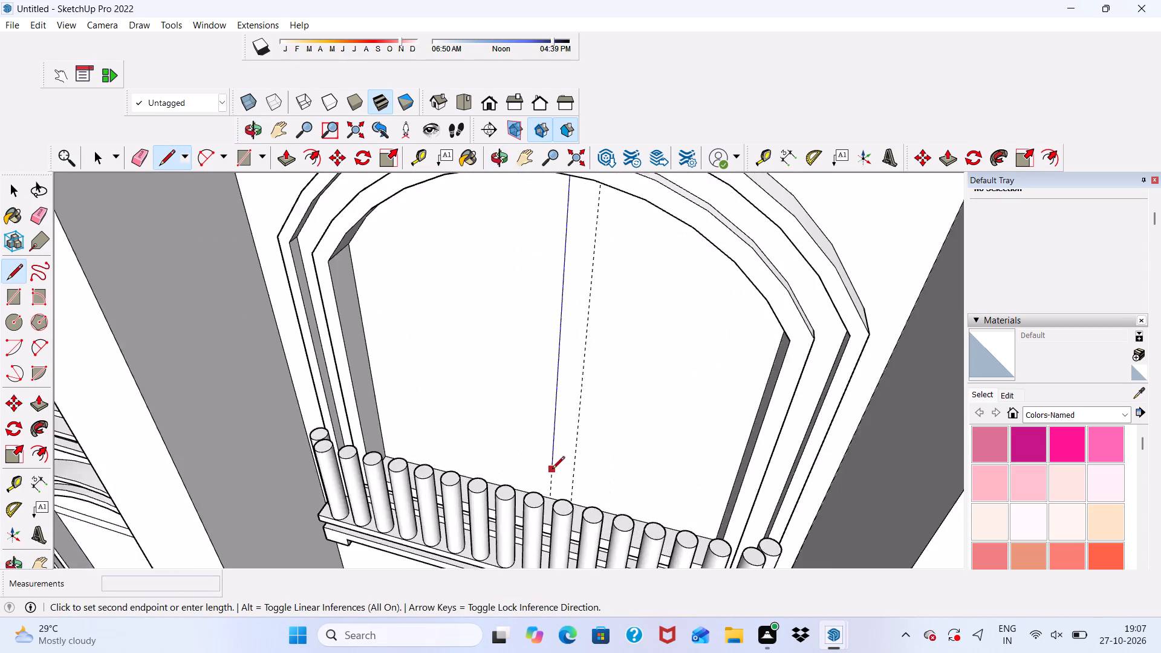
{"action": "scroll", "coordinate": [552, 470], "scroll_direction": "up", "scroll_amount": 8}
{"action": "left_click", "coordinate": [543, 524]}
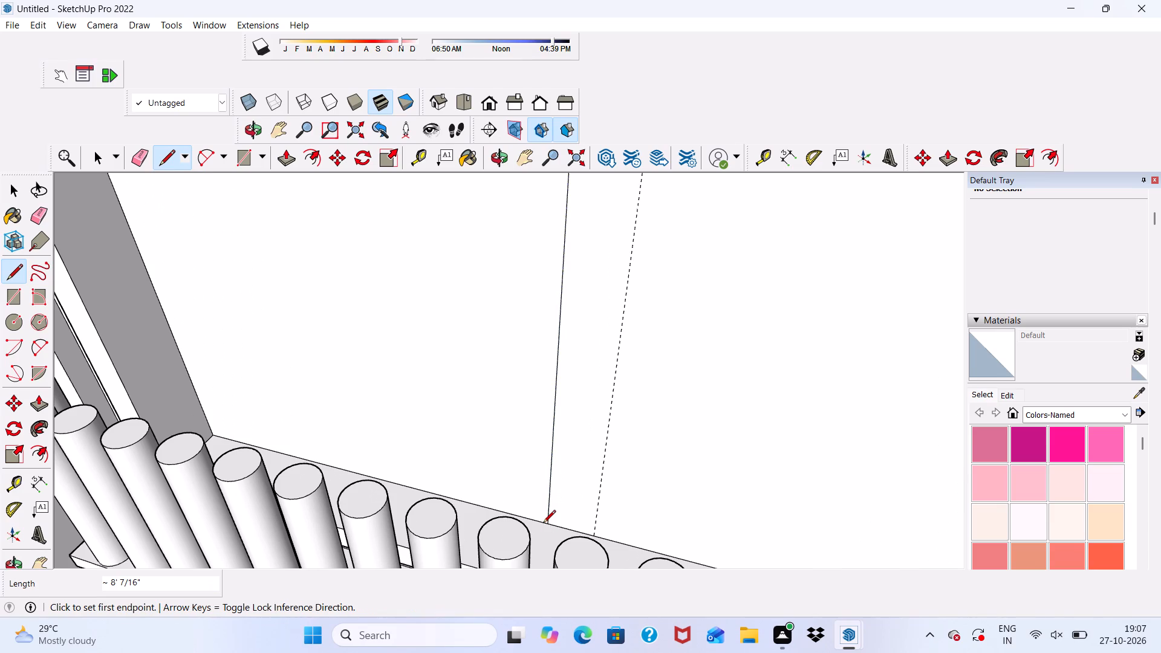
Draw a vertical line about 8' long along the right guide, from sill to arch, in the middle column's second window from the top.
{"action": "scroll", "coordinate": [594, 531], "scroll_direction": "up", "scroll_amount": 5}
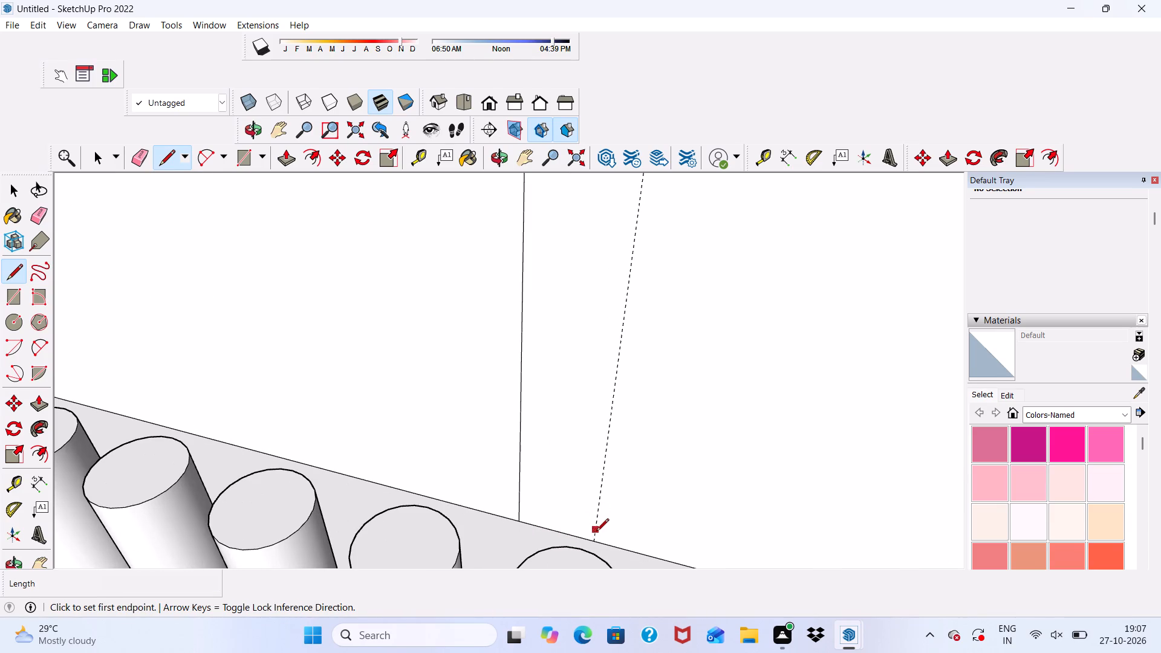
{"action": "left_click", "coordinate": [596, 540]}
{"action": "scroll", "coordinate": [616, 434], "scroll_direction": "down", "scroll_amount": 18}
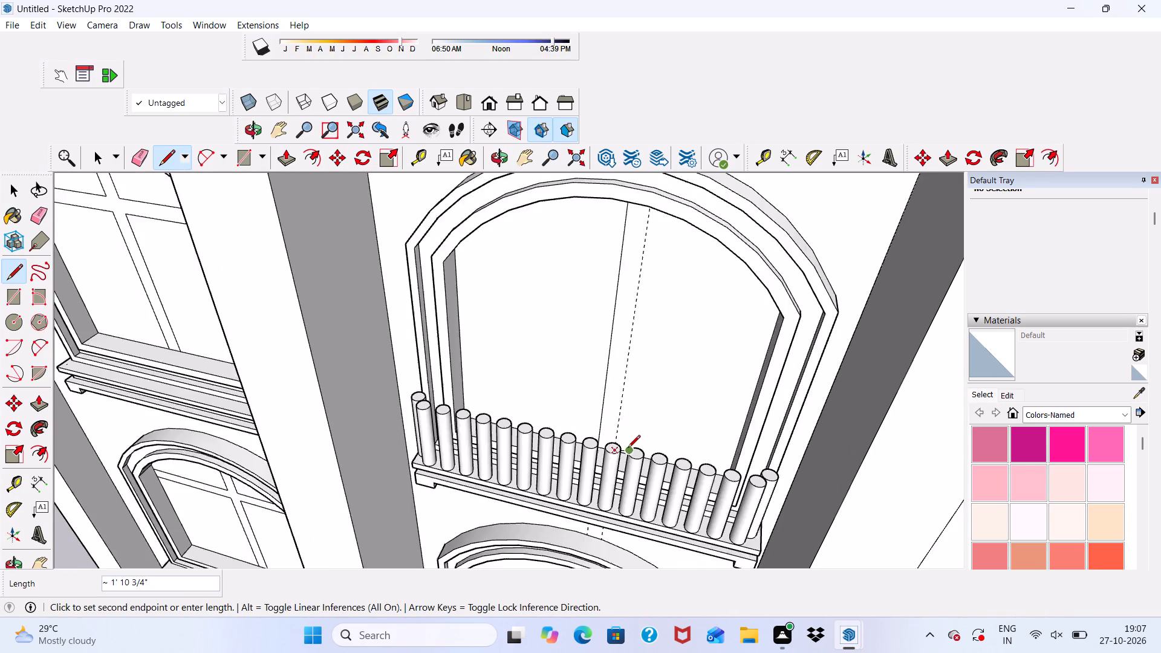
{"action": "scroll", "coordinate": [628, 449], "scroll_direction": "down", "scroll_amount": 5}
{"action": "middle_click_drag", "start_coordinate": [628, 449], "coordinate": [646, 340]}
{"action": "scroll", "coordinate": [648, 302], "scroll_direction": "up", "scroll_amount": 9}
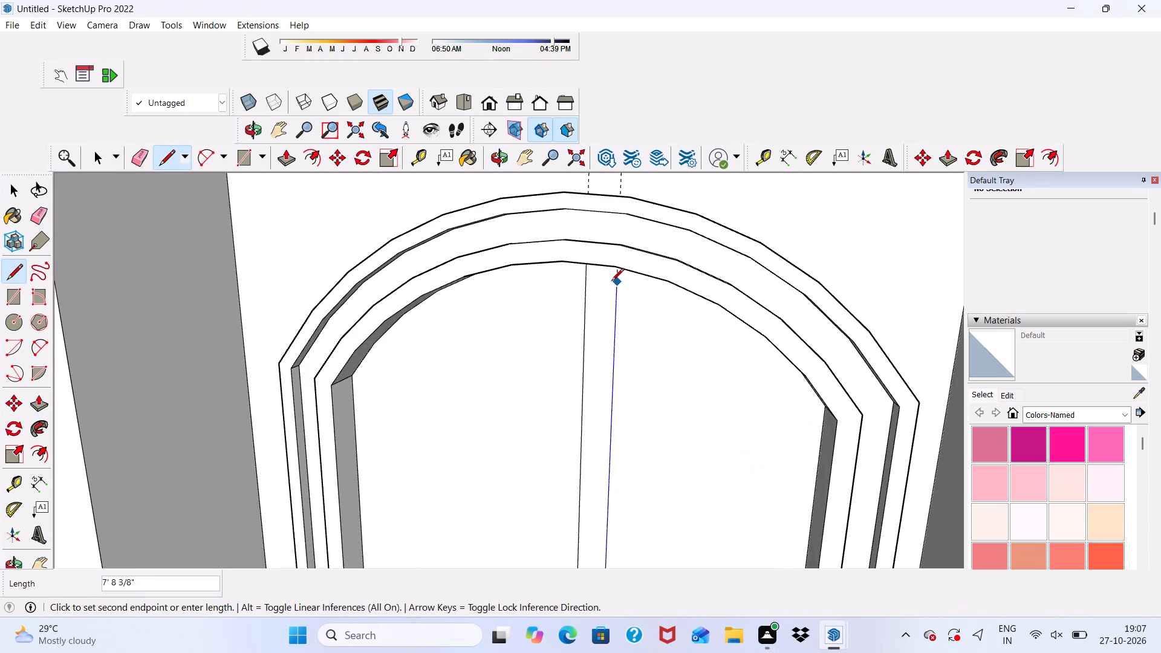
{"action": "scroll", "coordinate": [611, 282], "scroll_direction": "up", "scroll_amount": 3}
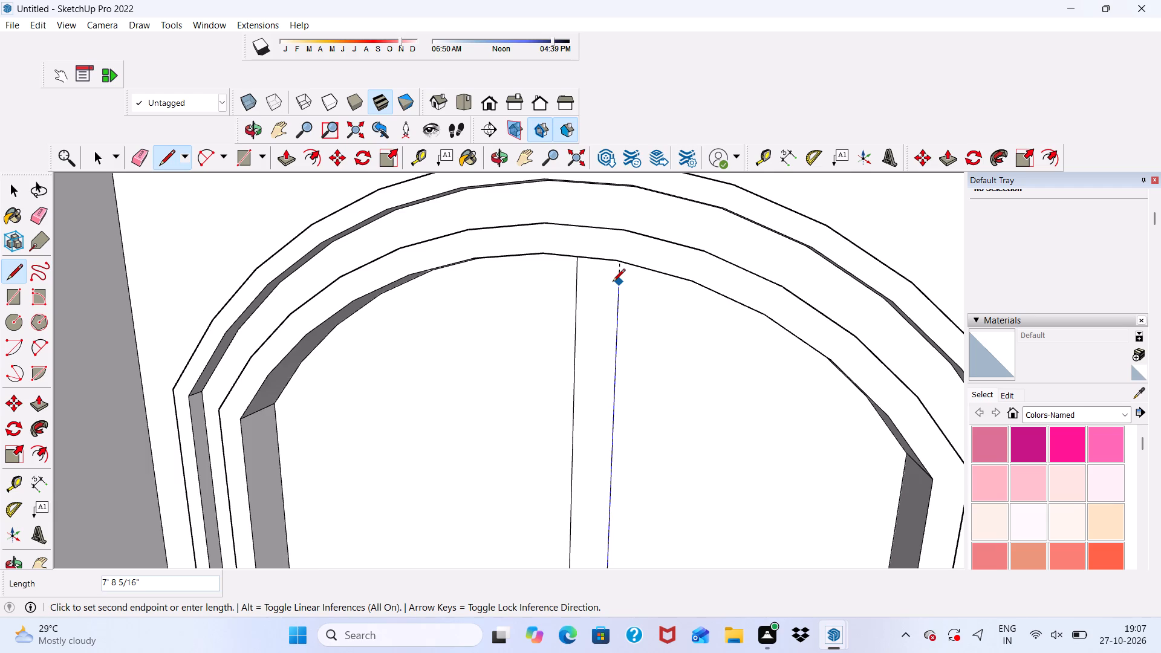
{"action": "scroll", "coordinate": [613, 282], "scroll_direction": "down", "scroll_amount": 1}
{"action": "middle_click_drag", "start_coordinate": [619, 285], "coordinate": [639, 207]}
{"action": "scroll", "coordinate": [632, 256], "scroll_direction": "up", "scroll_amount": 5}
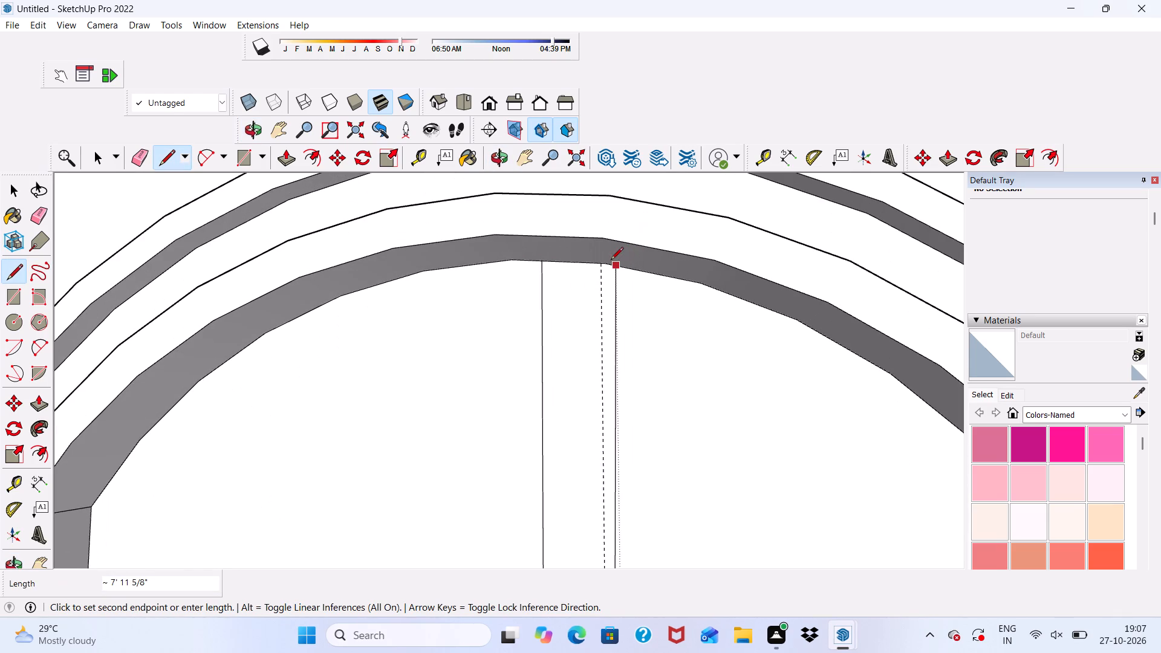
{"action": "left_click", "coordinate": [596, 264]}
Draw a vertical line about 8' long along the left guide, from sill to arch, in the middle column's third window from the top.
{"action": "scroll", "coordinate": [596, 264], "scroll_direction": "down", "scroll_amount": 13}
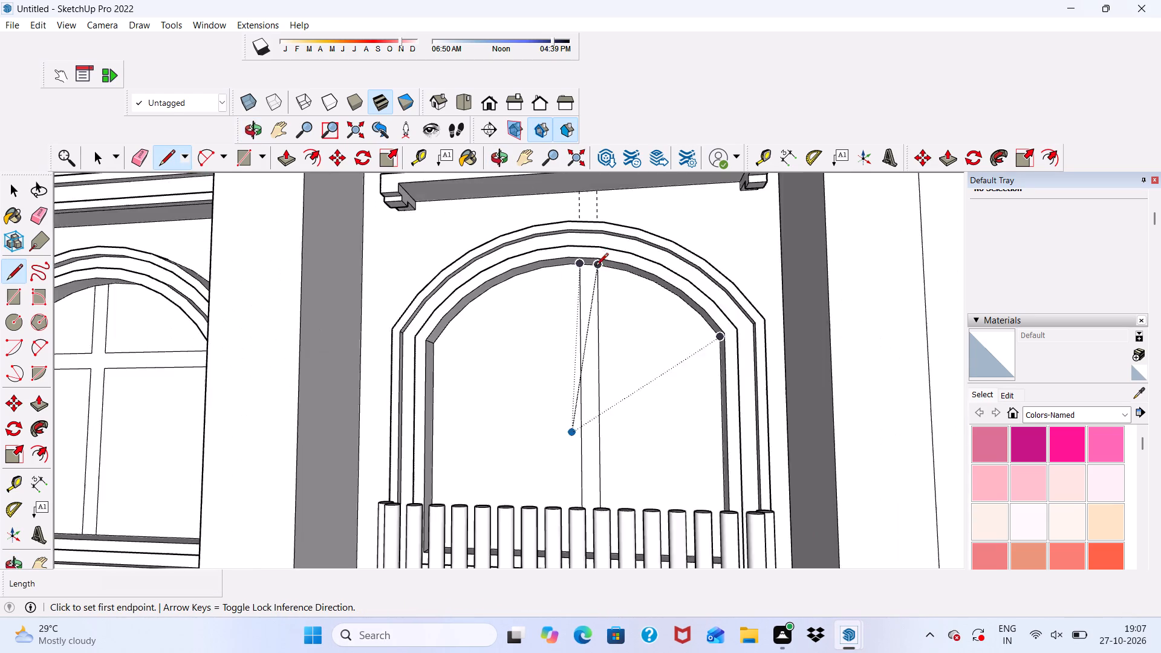
{"action": "scroll", "coordinate": [596, 262], "scroll_direction": "up", "scroll_amount": 1}
{"action": "scroll", "coordinate": [597, 258], "scroll_direction": "down", "scroll_amount": 17}
{"action": "scroll", "coordinate": [533, 446], "scroll_direction": "up", "scroll_amount": 5}
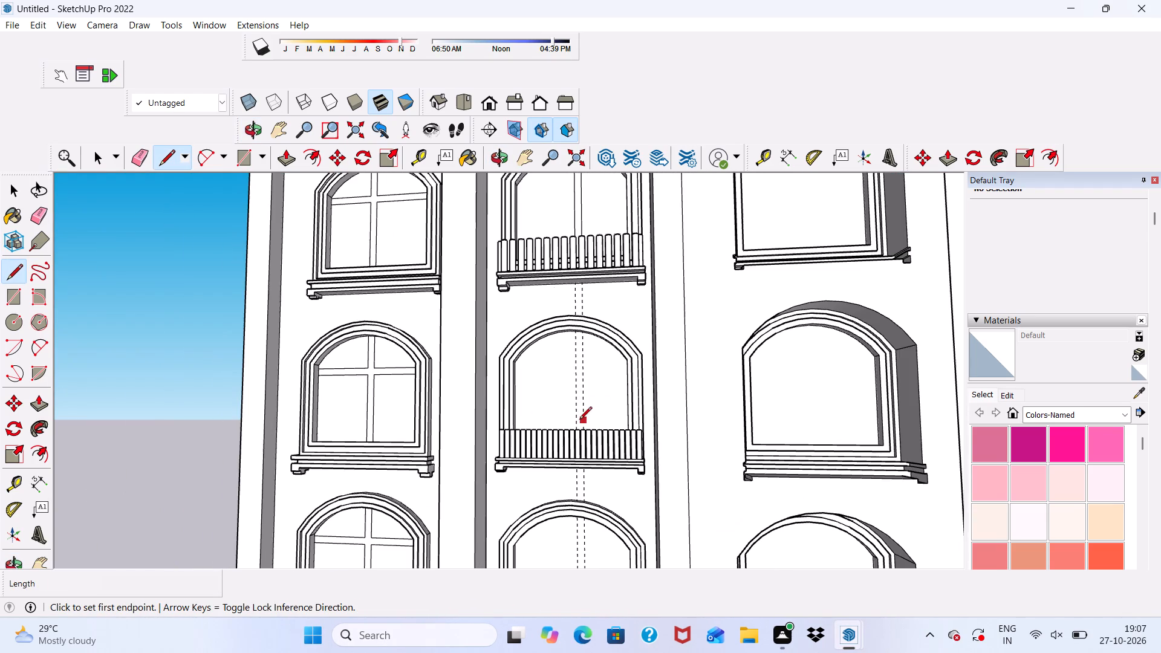
{"action": "middle_click_drag", "start_coordinate": [579, 420], "coordinate": [583, 652]}
{"action": "scroll", "coordinate": [543, 438], "scroll_direction": "up", "scroll_amount": 11}
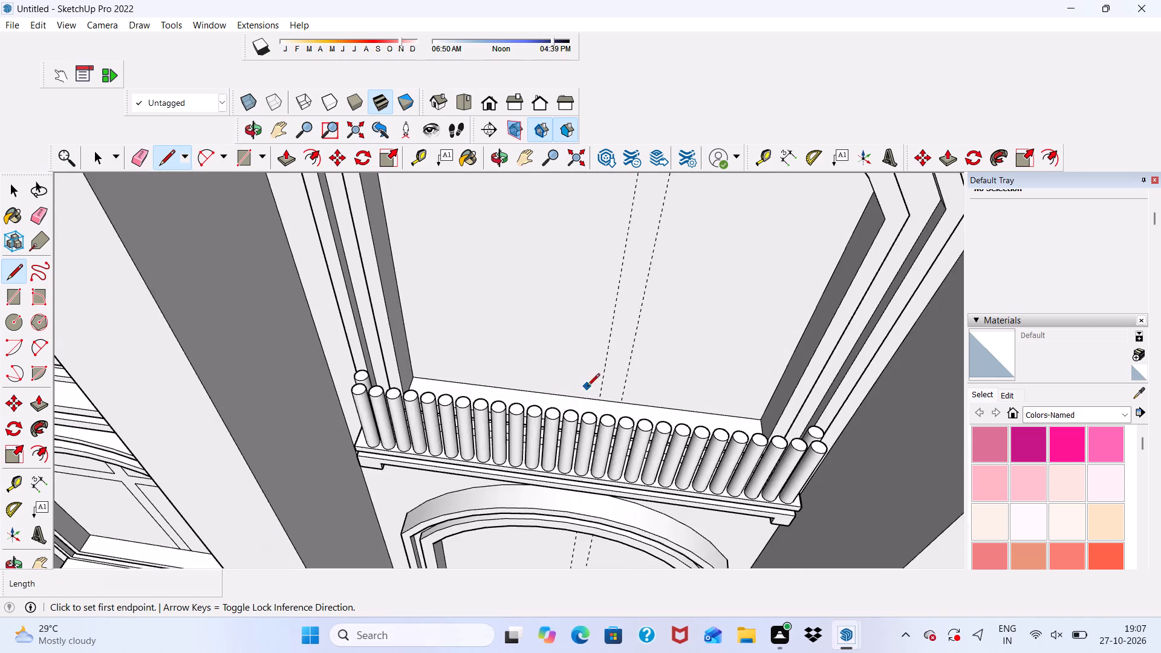
{"action": "scroll", "coordinate": [587, 387], "scroll_direction": "up", "scroll_amount": 7}
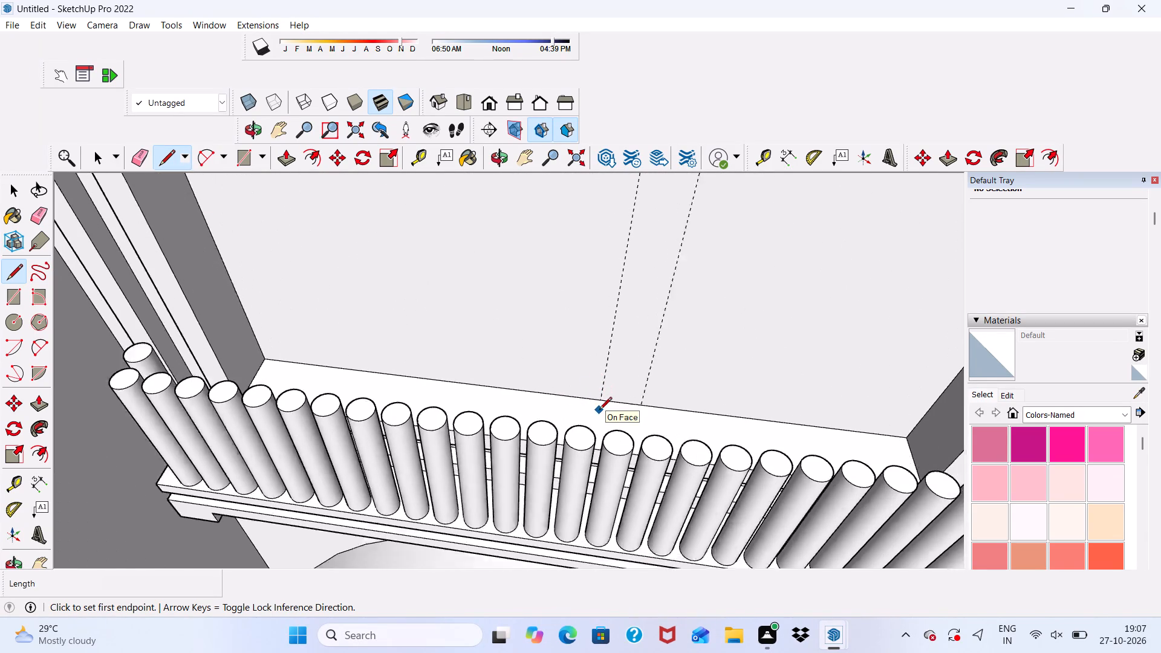
{"action": "scroll", "coordinate": [599, 411], "scroll_direction": "up", "scroll_amount": 1}
{"action": "left_click", "coordinate": [599, 397]}
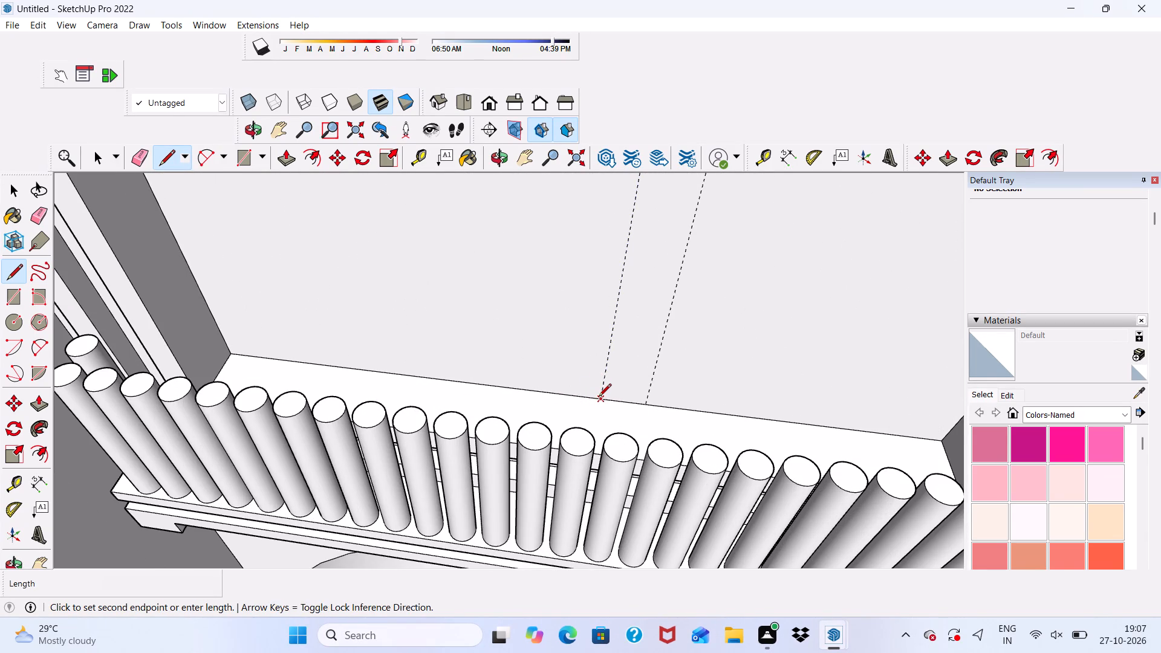
{"action": "scroll", "coordinate": [599, 397], "scroll_direction": "down", "scroll_amount": 6}
{"action": "scroll", "coordinate": [629, 329], "scroll_direction": "down", "scroll_amount": 11}
{"action": "middle_click_drag", "start_coordinate": [599, 328], "coordinate": [617, 187]}
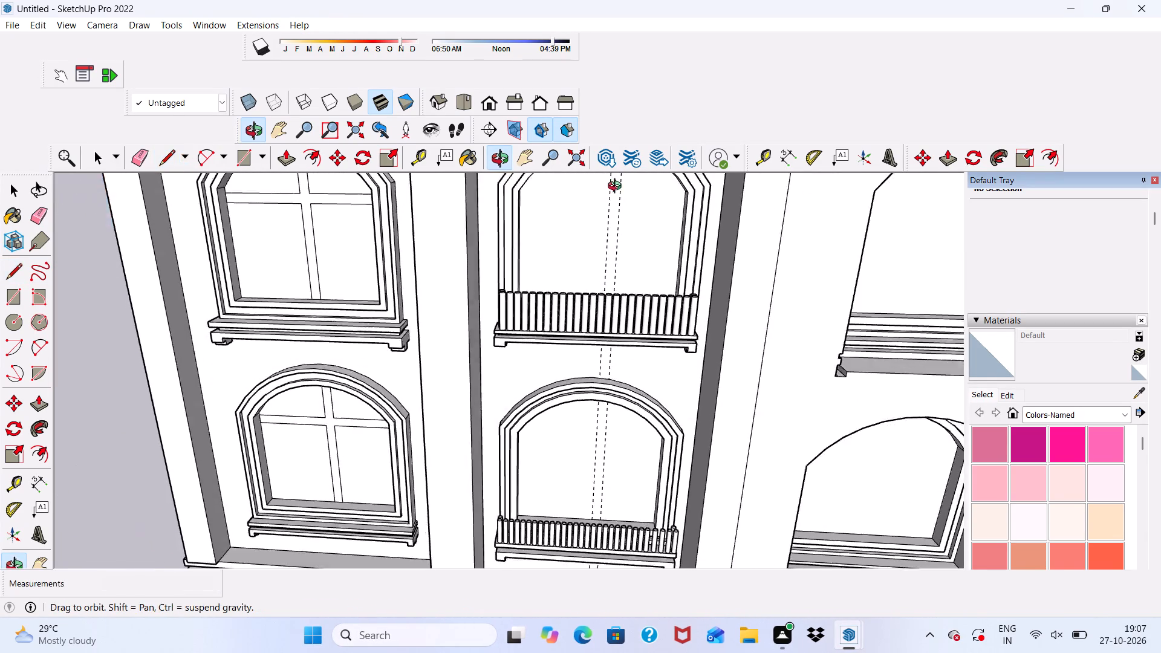
{"action": "middle_click_drag", "start_coordinate": [617, 187], "coordinate": [622, 153]}
{"action": "scroll", "coordinate": [622, 153], "scroll_direction": "up", "scroll_amount": 3}
{"action": "scroll", "coordinate": [616, 262], "scroll_direction": "down", "scroll_amount": 6}
{"action": "scroll", "coordinate": [600, 232], "scroll_direction": "up", "scroll_amount": 13}
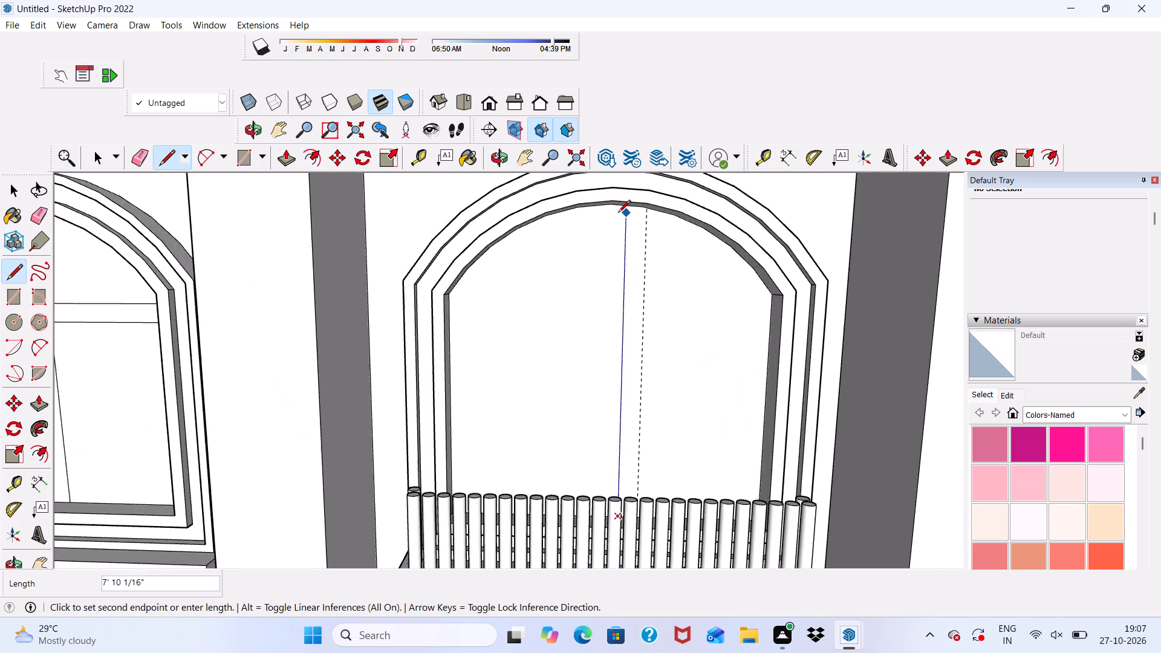
{"action": "scroll", "coordinate": [618, 213], "scroll_direction": "up", "scroll_amount": 8}
{"action": "left_click", "coordinate": [628, 204]}
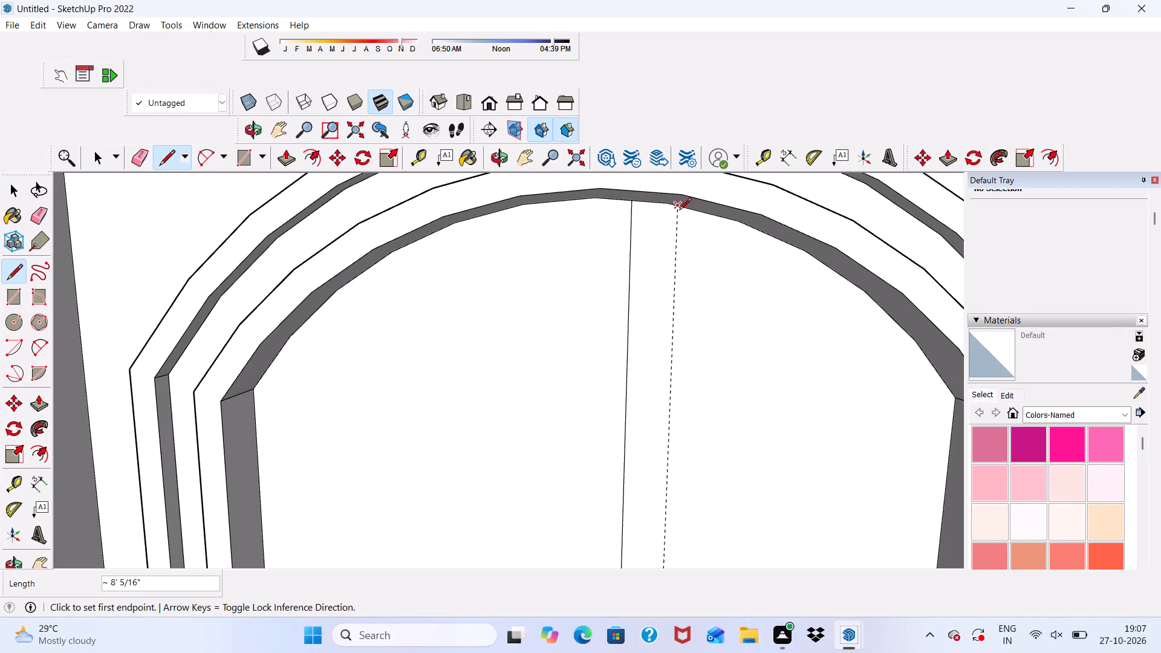
Draw a vertical line along the right guide, from arch to sill, in the same third window.
{"action": "left_click", "coordinate": [678, 208]}
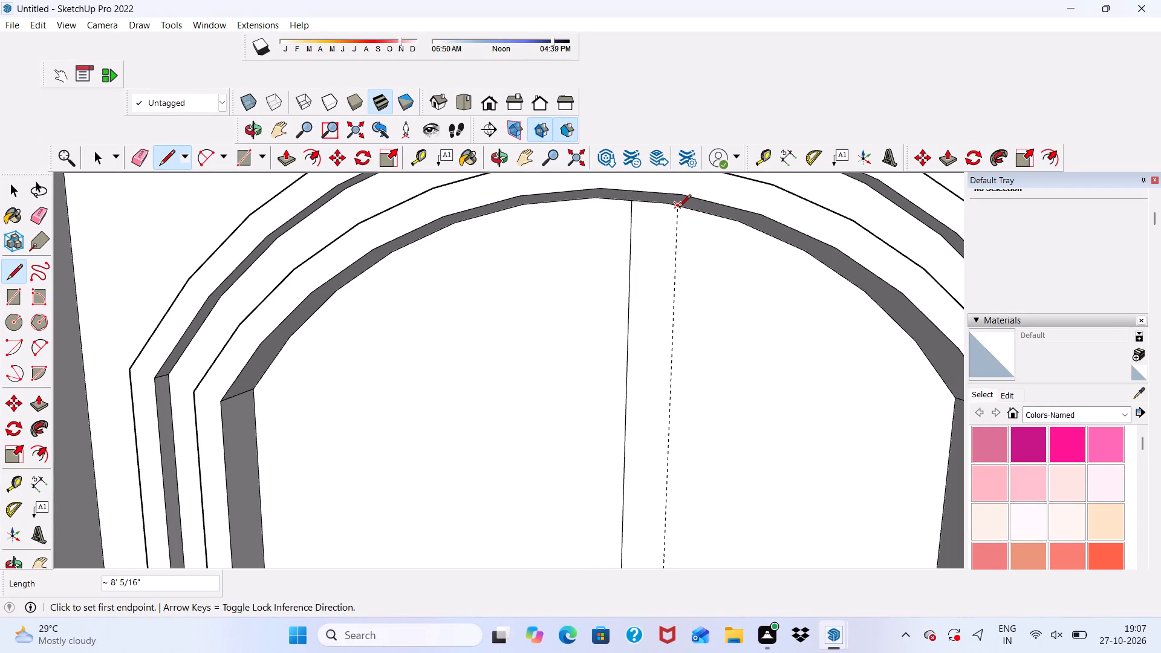
{"action": "scroll", "coordinate": [685, 310], "scroll_direction": "down", "scroll_amount": 10}
{"action": "middle_click_drag", "start_coordinate": [674, 298], "coordinate": [681, 430]}
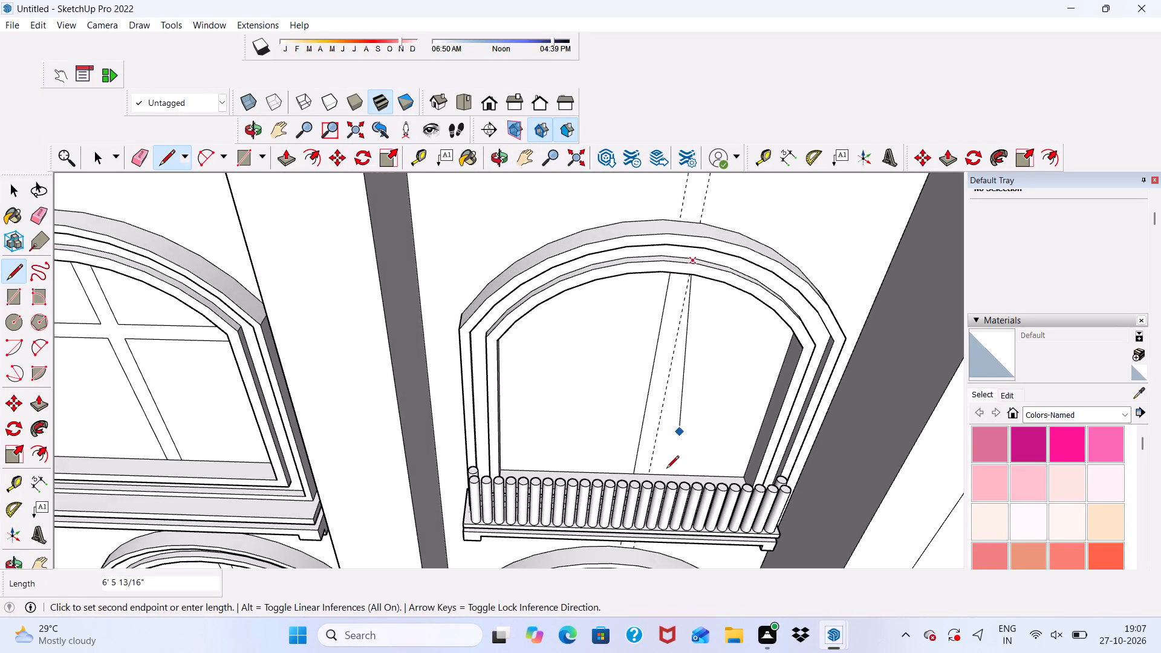
{"action": "scroll", "coordinate": [664, 475], "scroll_direction": "up", "scroll_amount": 12}
{"action": "left_click", "coordinate": [657, 475]}
Draw a vertical line about 8' long along the left guide, from sill to arch, in the middle column's lowest balcony window.
{"action": "scroll", "coordinate": [605, 363], "scroll_direction": "down", "scroll_amount": 17}
{"action": "middle_click_drag", "start_coordinate": [585, 493], "coordinate": [585, 370]}
{"action": "scroll", "coordinate": [615, 290], "scroll_direction": "up", "scroll_amount": 2}
{"action": "scroll", "coordinate": [620, 229], "scroll_direction": "down", "scroll_amount": 4}
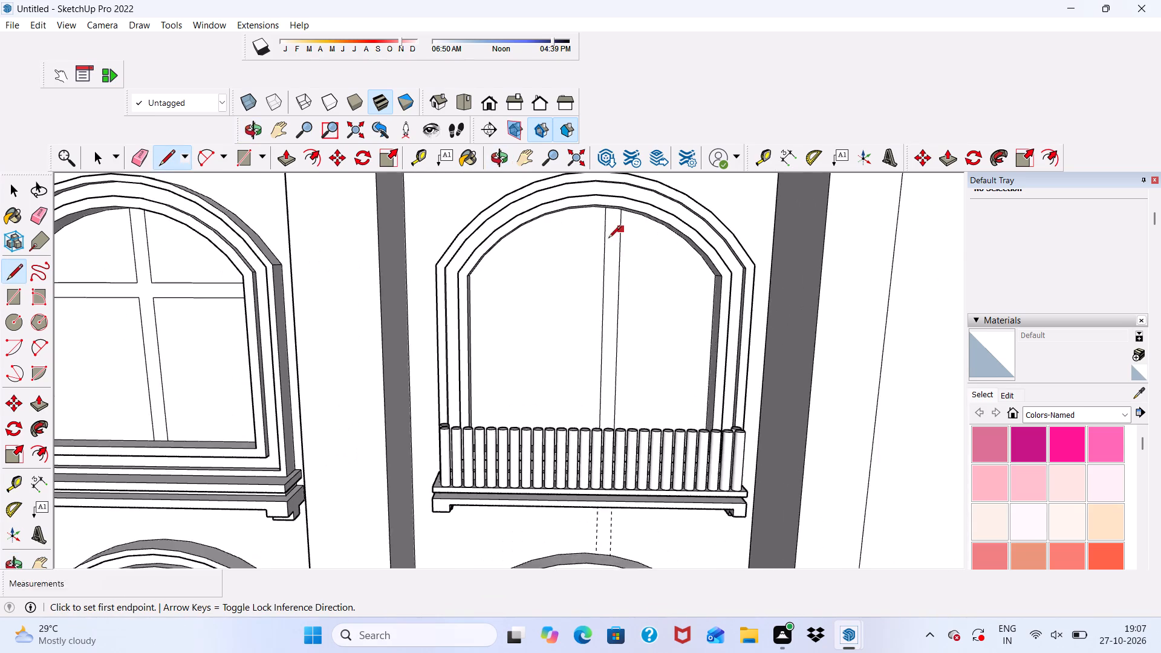
{"action": "scroll", "coordinate": [608, 239], "scroll_direction": "down", "scroll_amount": 8}
{"action": "scroll", "coordinate": [602, 453], "scroll_direction": "up", "scroll_amount": 10}
{"action": "scroll", "coordinate": [594, 388], "scroll_direction": "down", "scroll_amount": 5}
{"action": "scroll", "coordinate": [594, 390], "scroll_direction": "up", "scroll_amount": 1}
{"action": "middle_click_drag", "start_coordinate": [594, 390], "coordinate": [612, 425]}
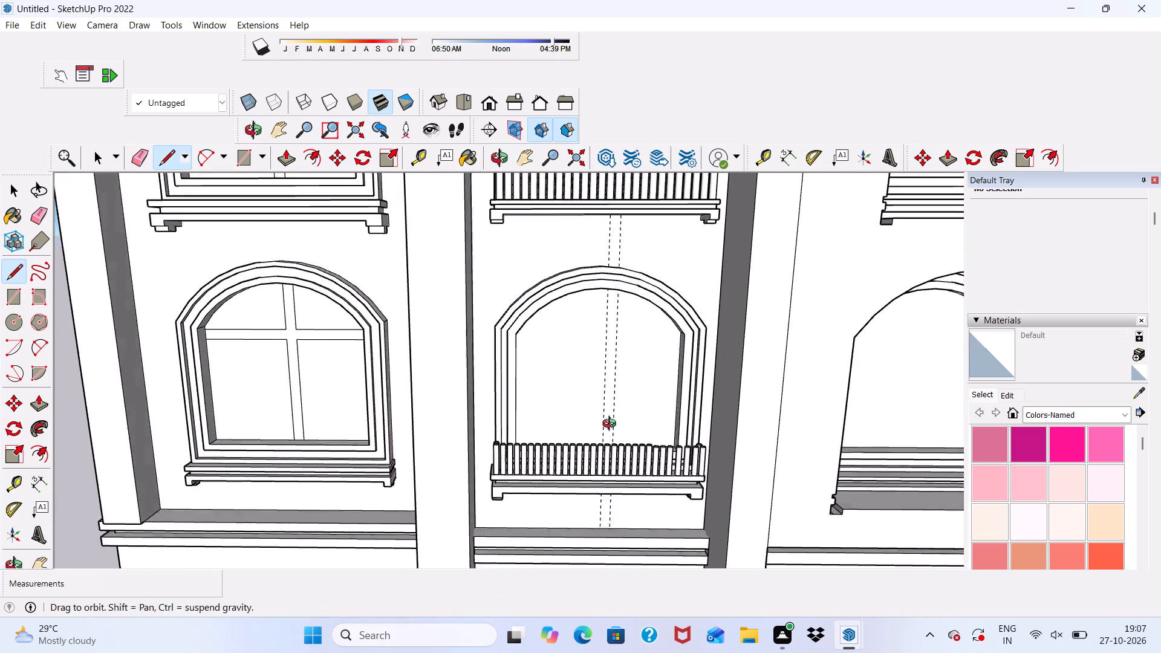
{"action": "middle_click_drag", "start_coordinate": [612, 425], "coordinate": [626, 556]}
{"action": "scroll", "coordinate": [595, 398], "scroll_direction": "up", "scroll_amount": 8}
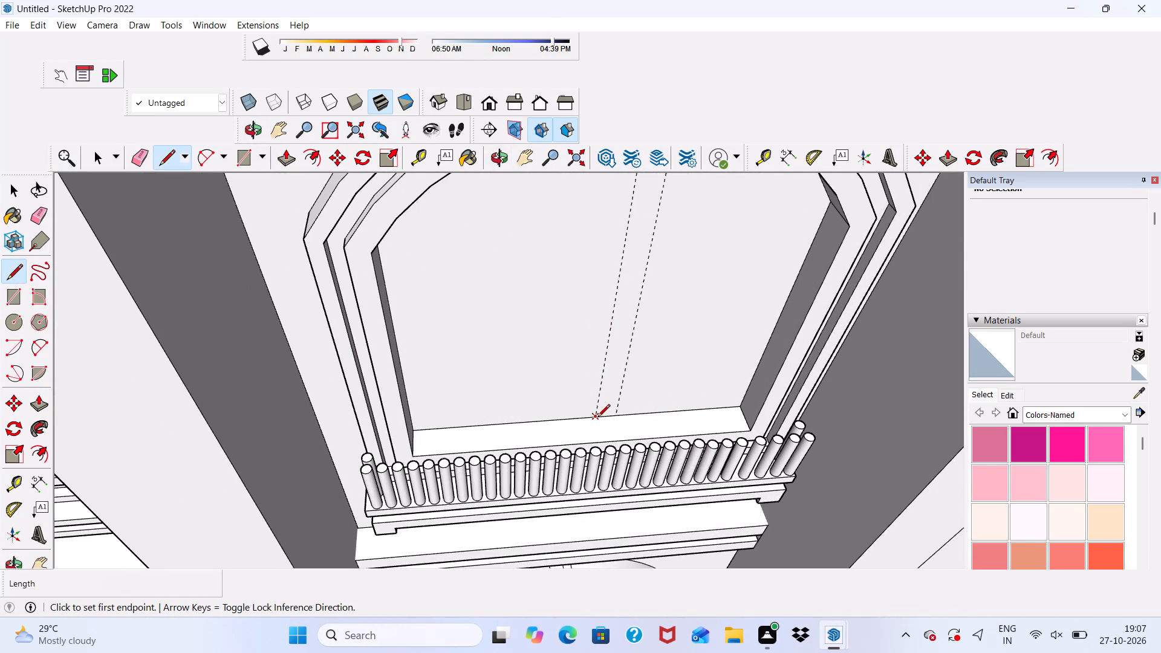
{"action": "scroll", "coordinate": [595, 423], "scroll_direction": "up", "scroll_amount": 4}
{"action": "left_click", "coordinate": [594, 413]}
{"action": "scroll", "coordinate": [594, 413], "scroll_direction": "down", "scroll_amount": 2}
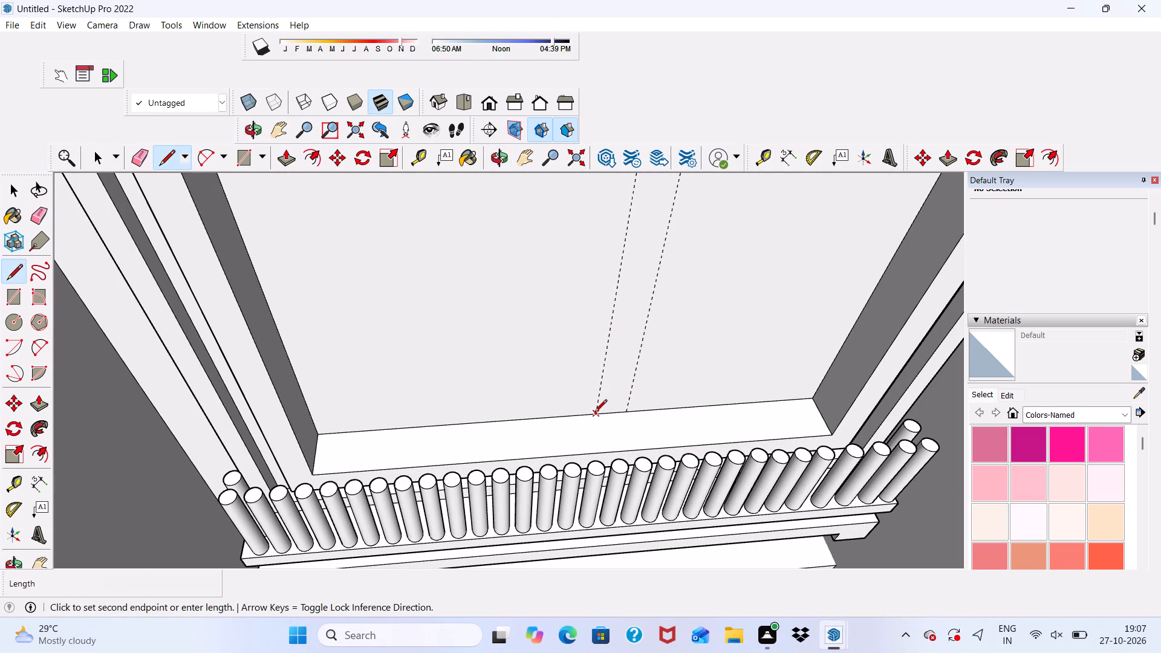
{"action": "scroll", "coordinate": [594, 413], "scroll_direction": "down", "scroll_amount": 10}
{"action": "scroll", "coordinate": [608, 314], "scroll_direction": "up", "scroll_amount": 4}
{"action": "scroll", "coordinate": [614, 307], "scroll_direction": "down", "scroll_amount": 3}
{"action": "middle_click_drag", "start_coordinate": [616, 272], "coordinate": [616, 64]}
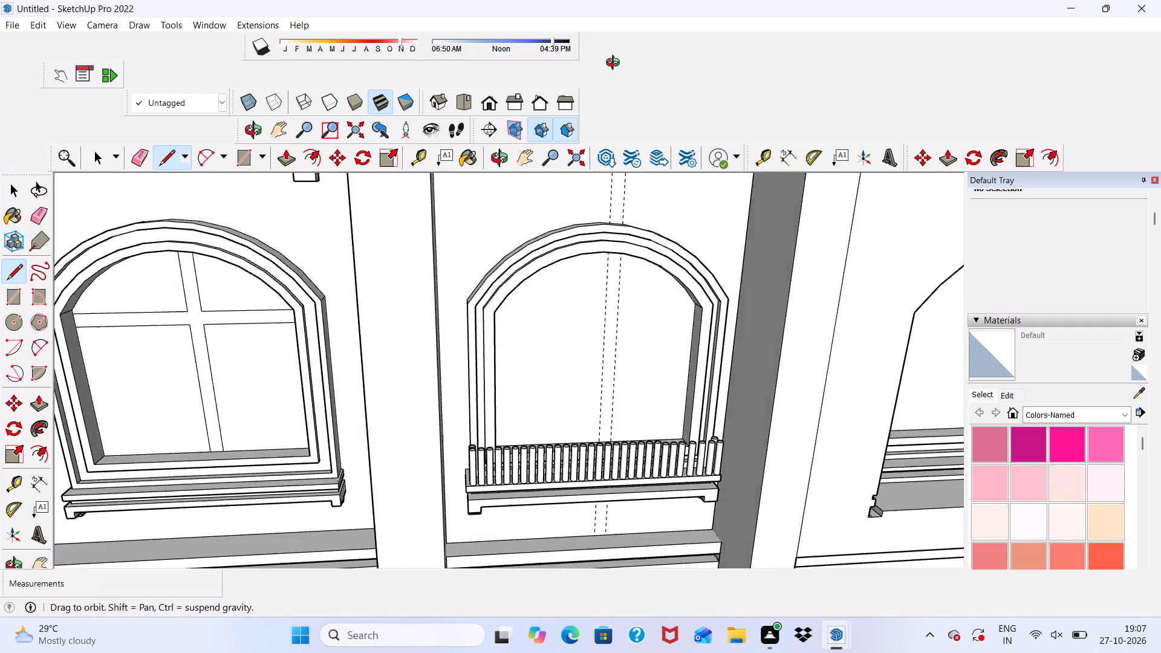
{"action": "middle_click_drag", "start_coordinate": [616, 64], "coordinate": [616, 56]}
{"action": "scroll", "coordinate": [642, 235], "scroll_direction": "up", "scroll_amount": 8}
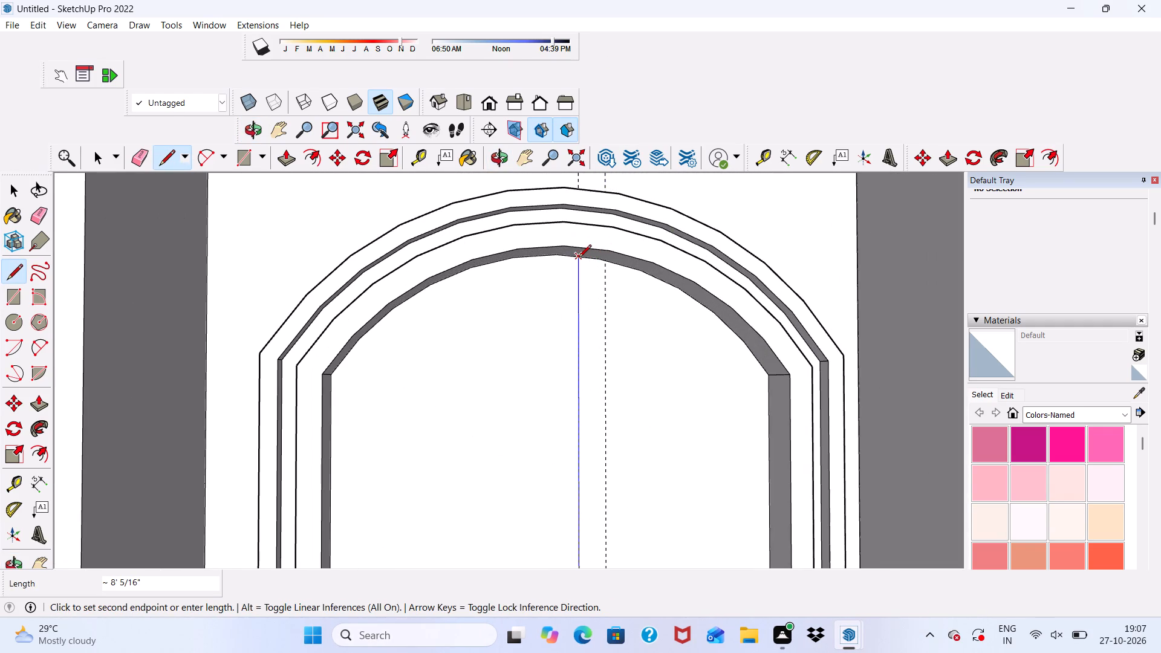
{"action": "left_click", "coordinate": [579, 258]}
Draw a vertical line about 8' long along the right guide, from arch to sill, in the same lowest balcony window.
{"action": "scroll", "coordinate": [608, 265], "scroll_direction": "up", "scroll_amount": 2}
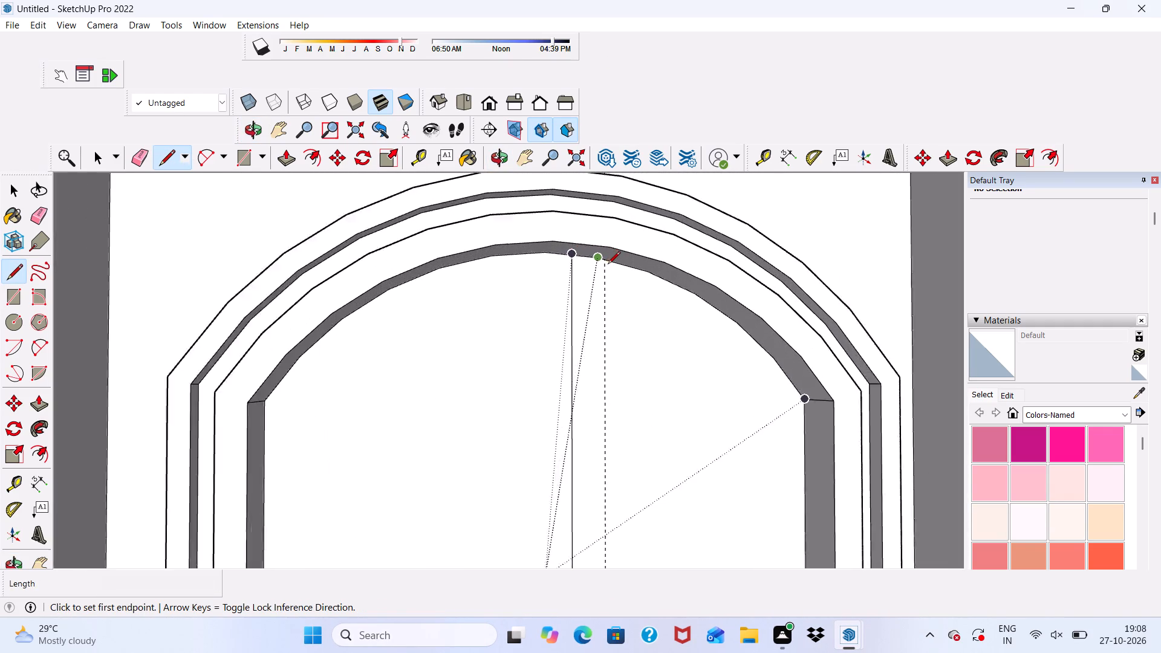
{"action": "scroll", "coordinate": [608, 265], "scroll_direction": "up", "scroll_amount": 5}
{"action": "left_click", "coordinate": [605, 255]}
{"action": "scroll", "coordinate": [605, 284], "scroll_direction": "down", "scroll_amount": 4}
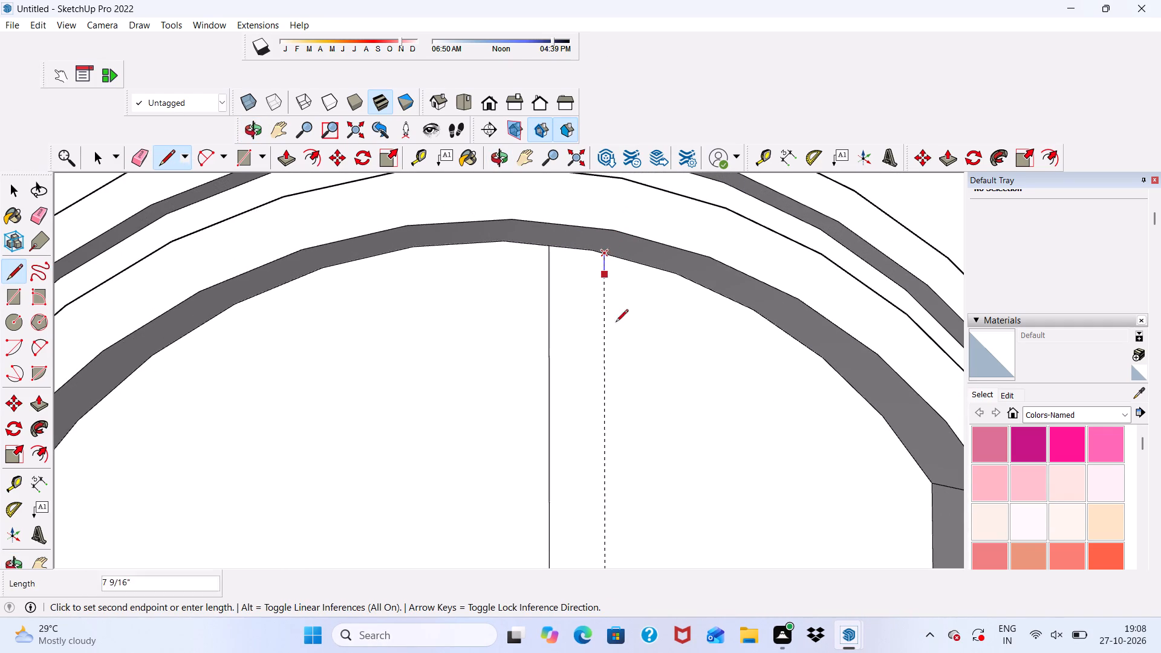
{"action": "scroll", "coordinate": [617, 190], "scroll_direction": "down", "scroll_amount": 5}
{"action": "scroll", "coordinate": [616, 284], "scroll_direction": "down", "scroll_amount": 9}
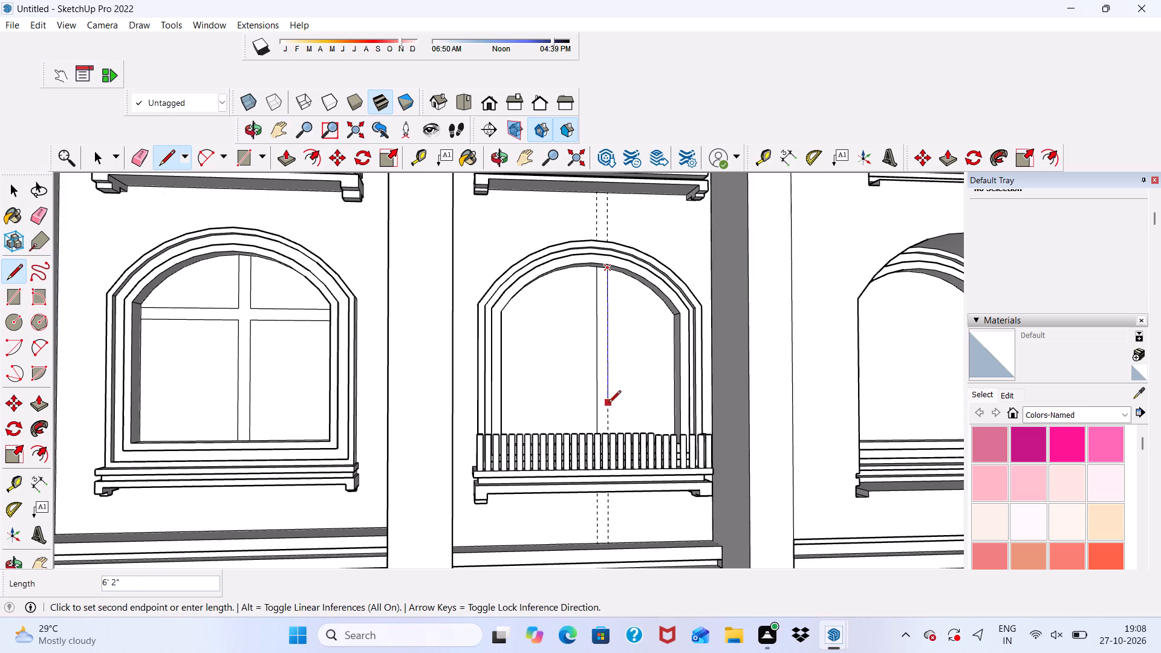
{"action": "middle_click_drag", "start_coordinate": [611, 408], "coordinate": [617, 530]}
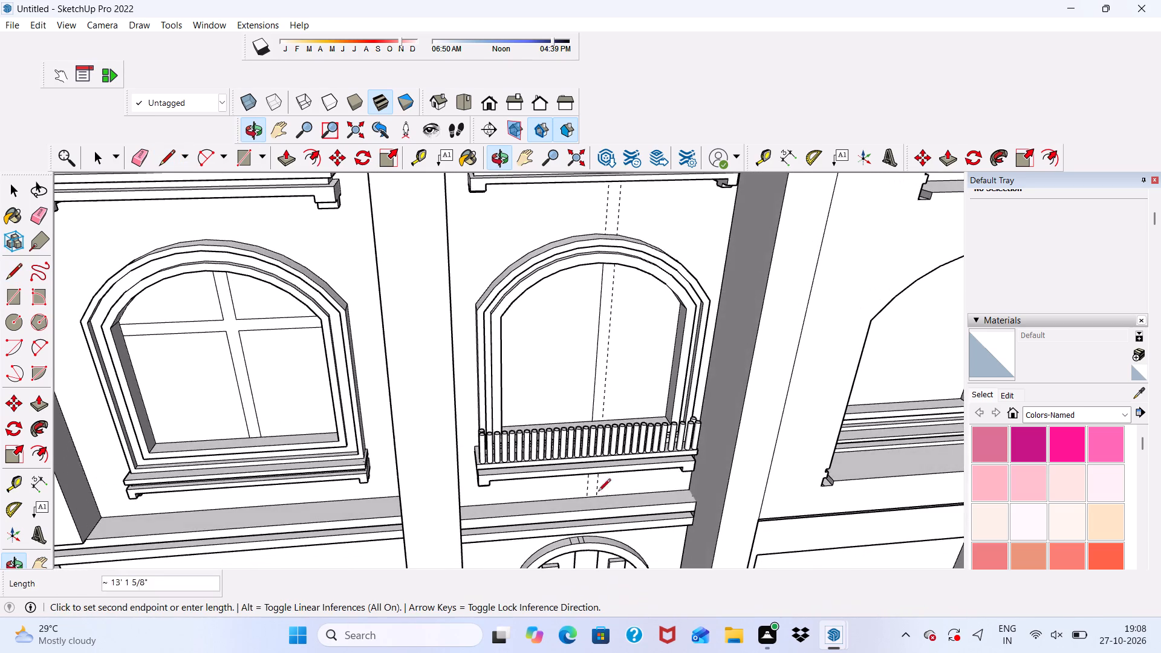
{"action": "scroll", "coordinate": [588, 429], "scroll_direction": "up", "scroll_amount": 13}
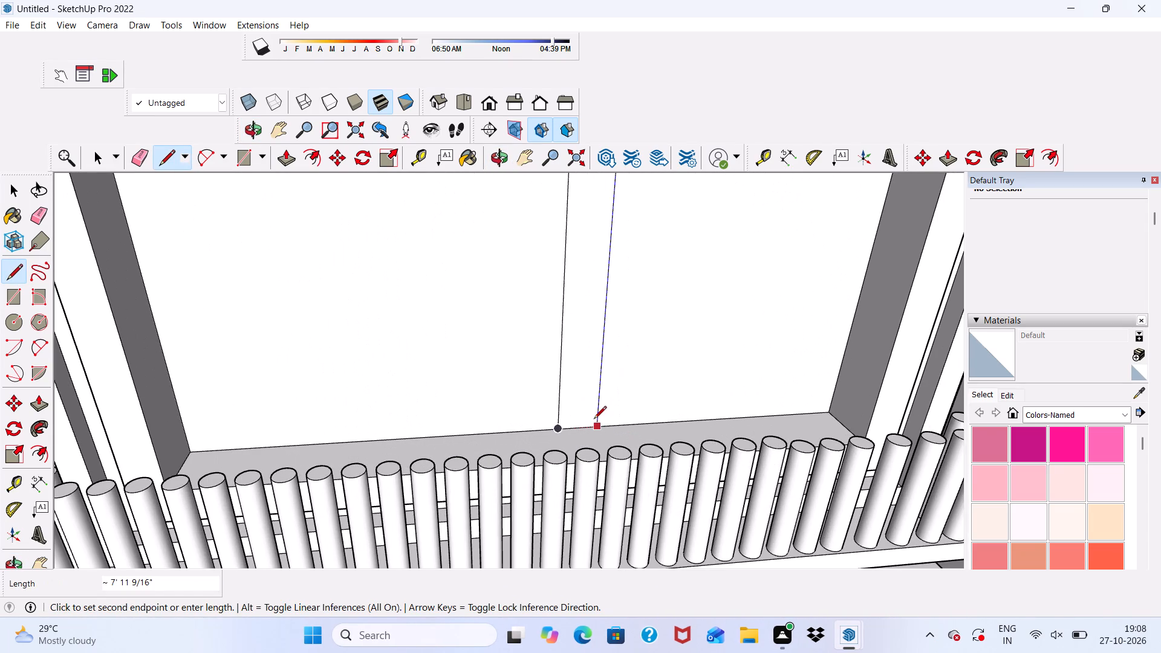
{"action": "left_click", "coordinate": [597, 429]}
Erase the two vertical guides running down the middle column, below the lowest balcony window.
{"action": "scroll", "coordinate": [539, 395], "scroll_direction": "down", "scroll_amount": 6}
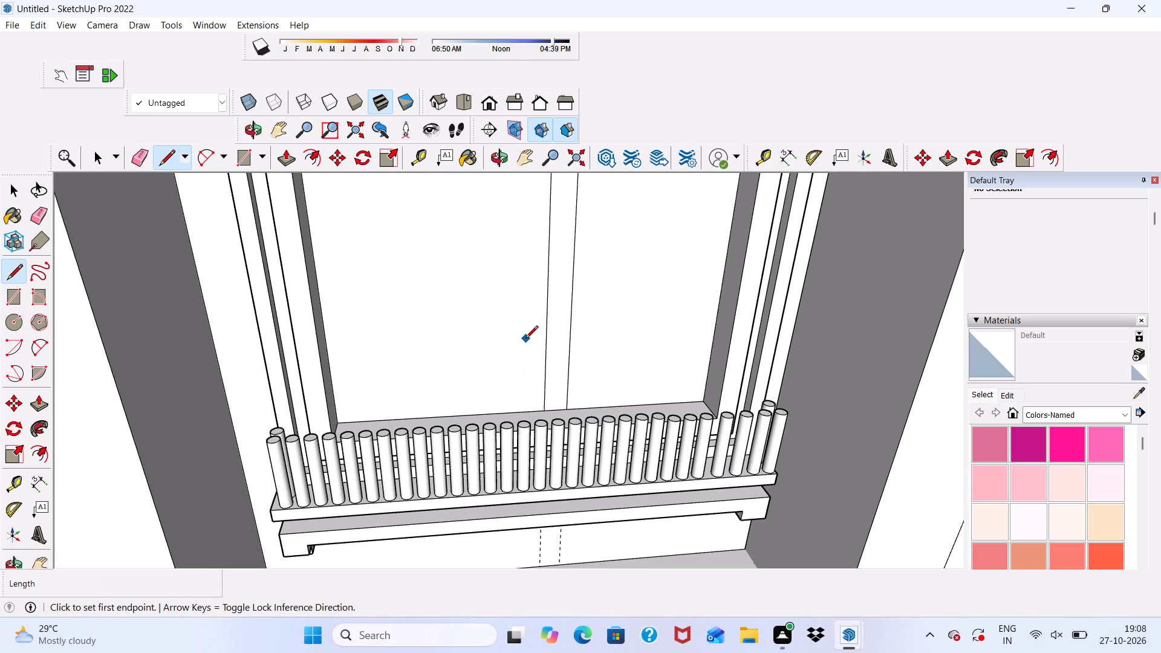
{"action": "scroll", "coordinate": [525, 339], "scroll_direction": "down", "scroll_amount": 8}
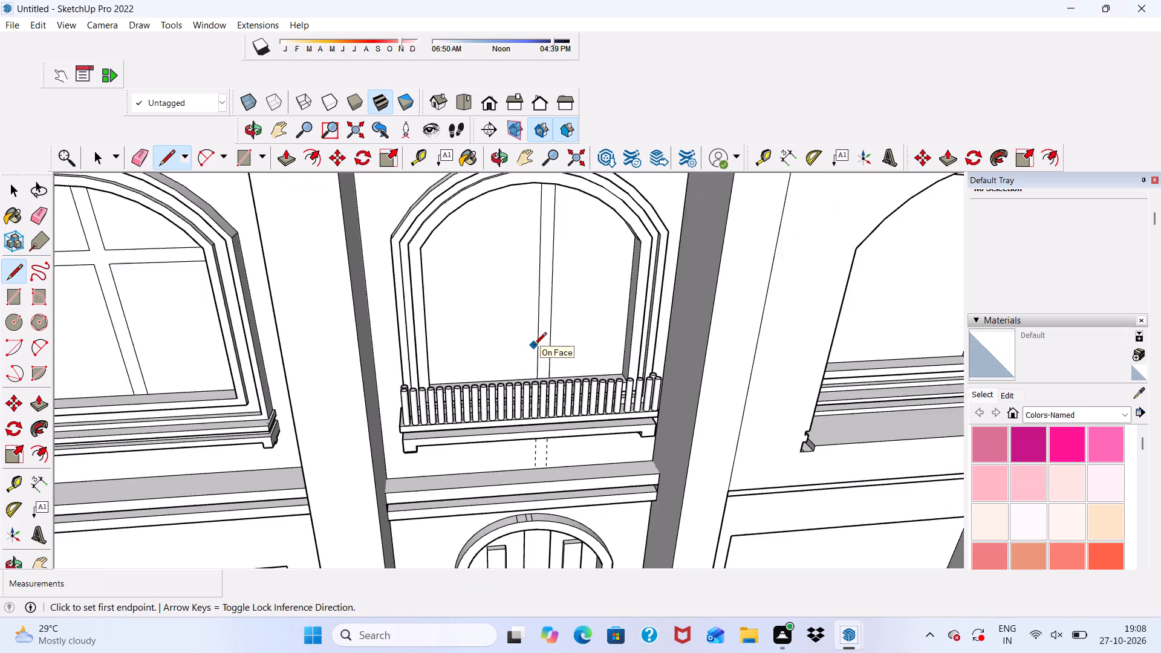
{"action": "scroll", "coordinate": [534, 346], "scroll_direction": "down", "scroll_amount": 6}
{"action": "middle_click_drag", "start_coordinate": [562, 394], "coordinate": [564, 262]}
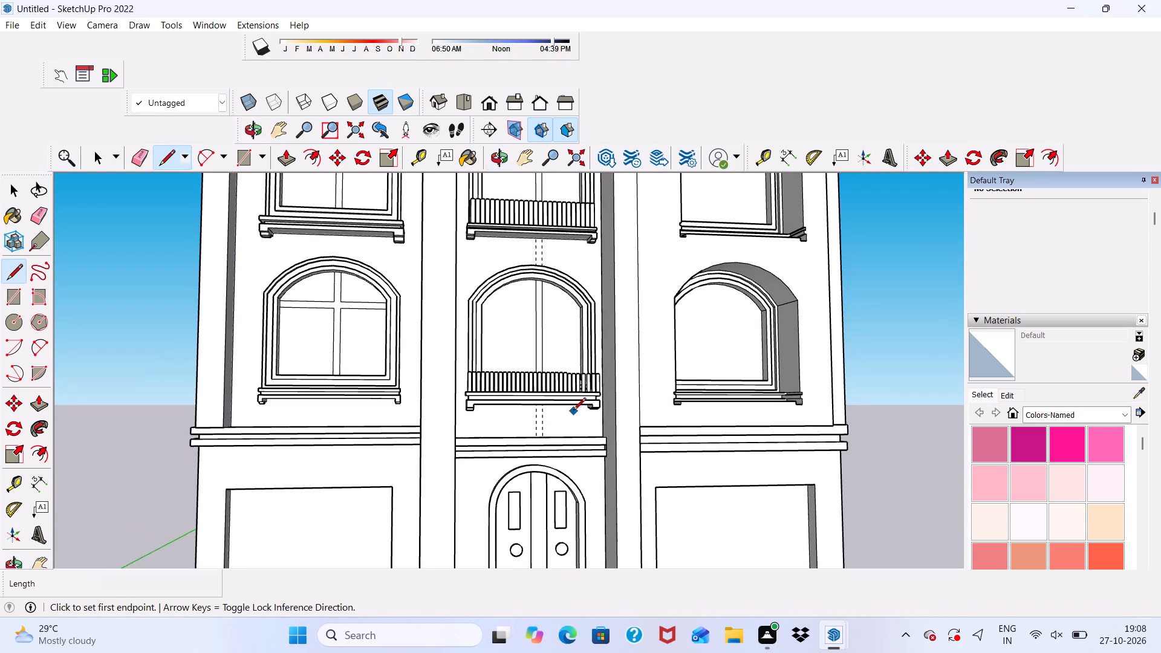
{"action": "scroll", "coordinate": [529, 439], "scroll_direction": "up", "scroll_amount": 3}
{"action": "key", "text": "space"}
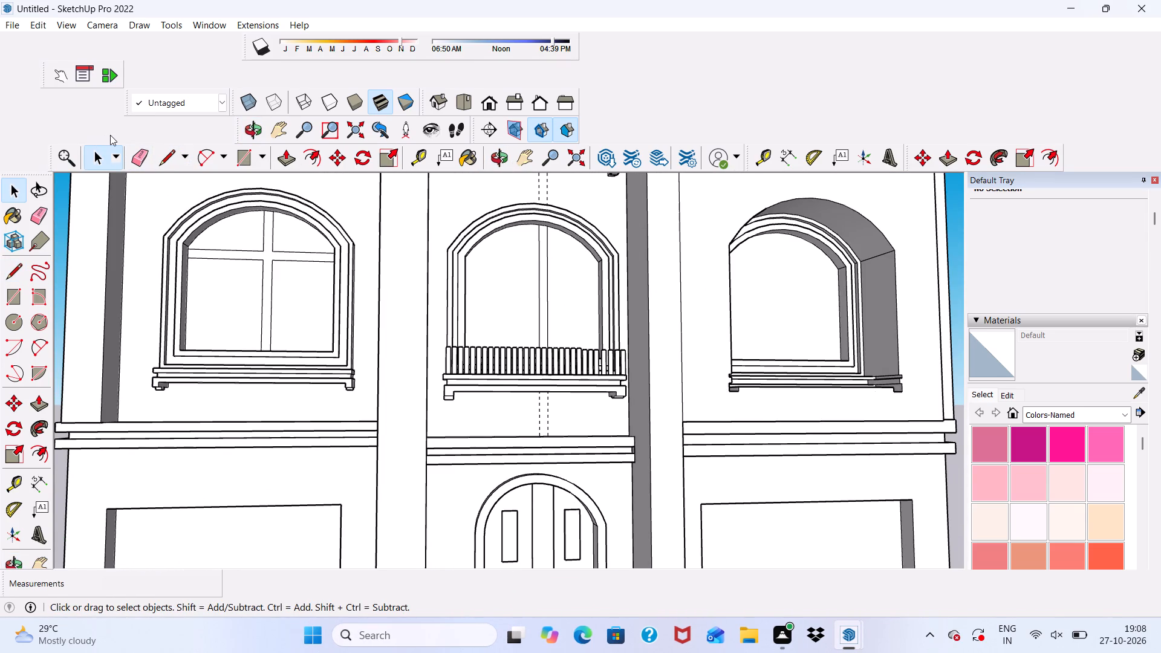
{"action": "left_click", "coordinate": [145, 156]}
{"action": "scroll", "coordinate": [473, 362], "scroll_direction": "up", "scroll_amount": 2}
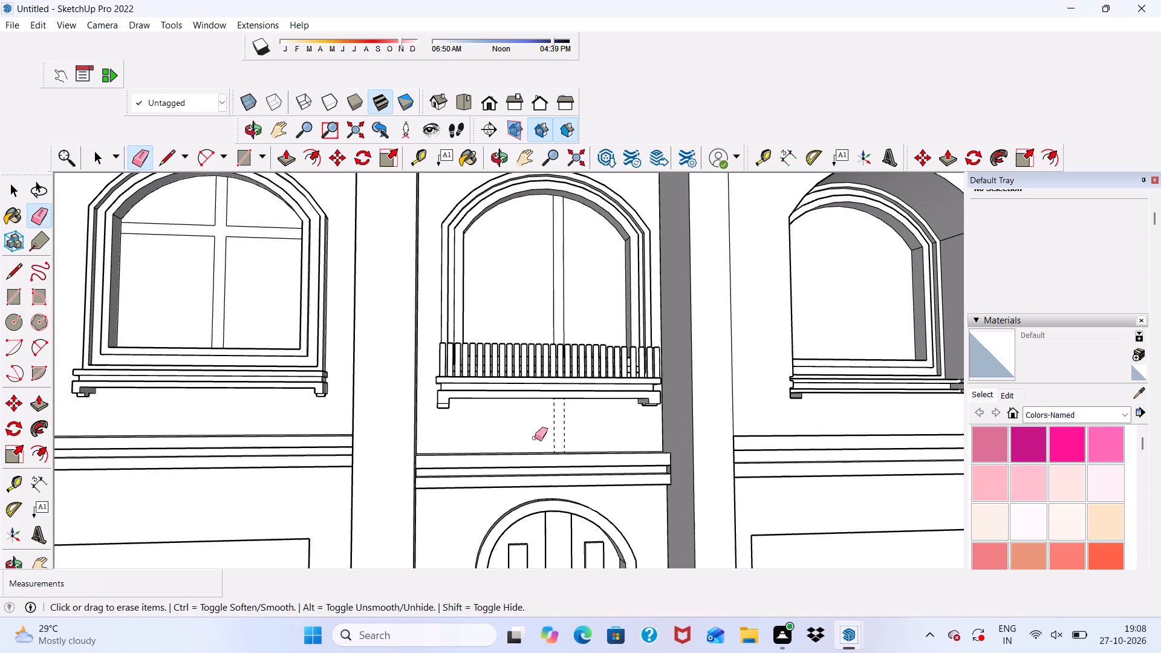
{"action": "left_click_drag", "start_coordinate": [535, 438], "coordinate": [565, 431]}
Place a horizontal guide about 5' 9" above the inner sill edge of the middle column's lowest balcony window.
{"action": "scroll", "coordinate": [514, 416], "scroll_direction": "down", "scroll_amount": 5}
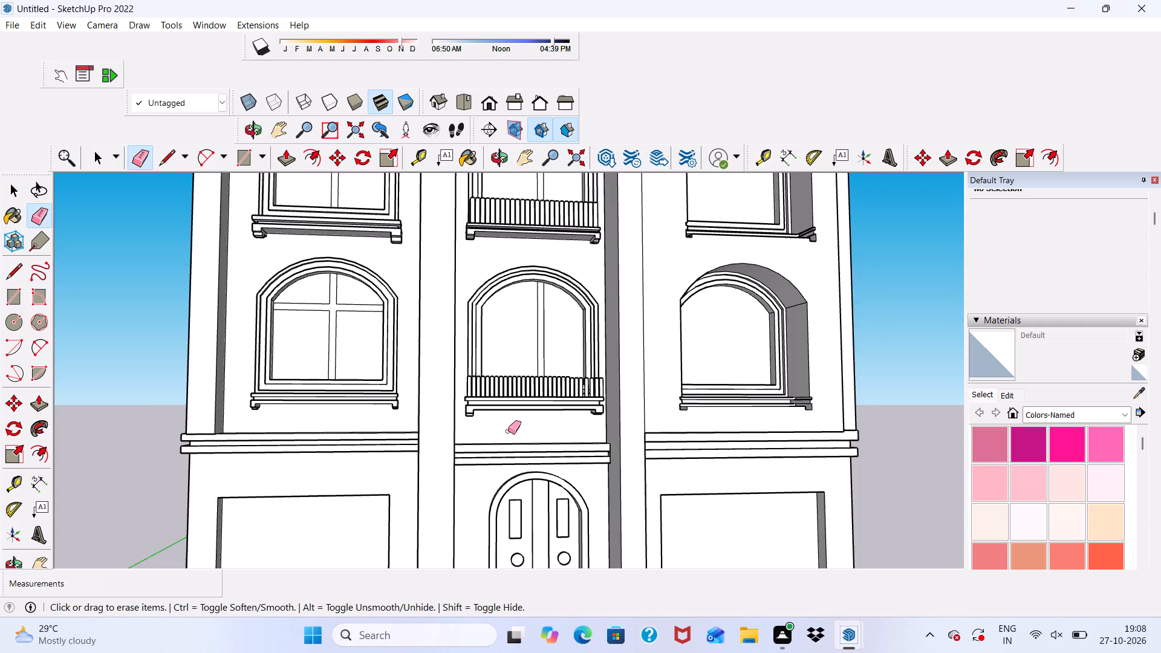
{"action": "scroll", "coordinate": [502, 421], "scroll_direction": "down", "scroll_amount": 3}
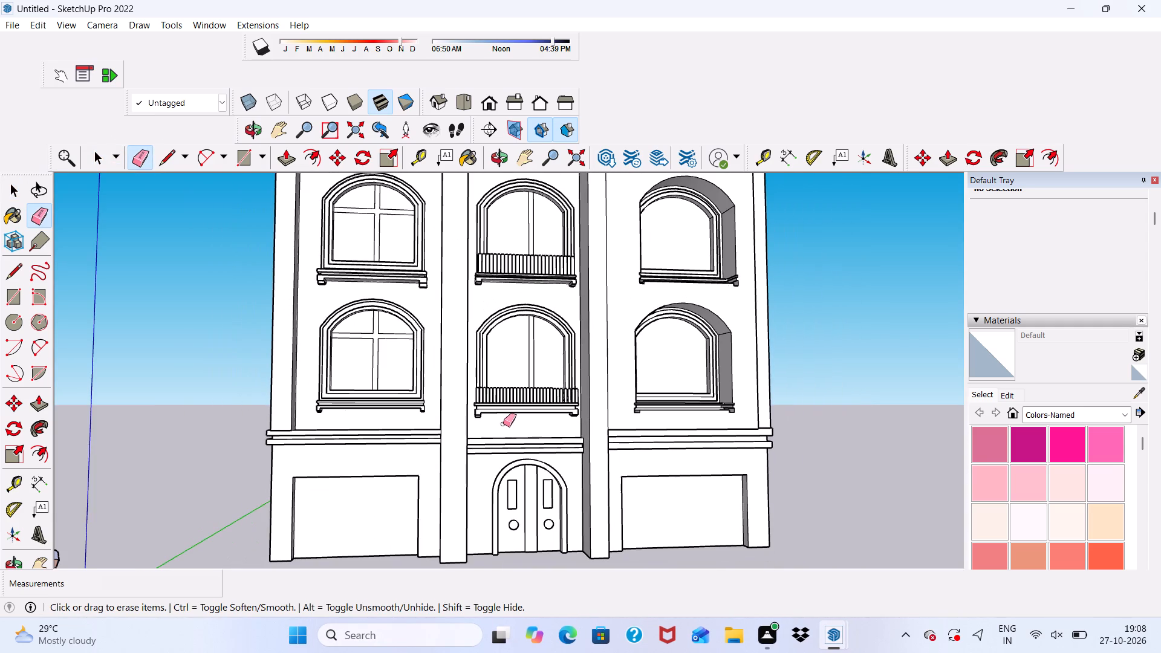
{"action": "left_click", "coordinate": [413, 154]}
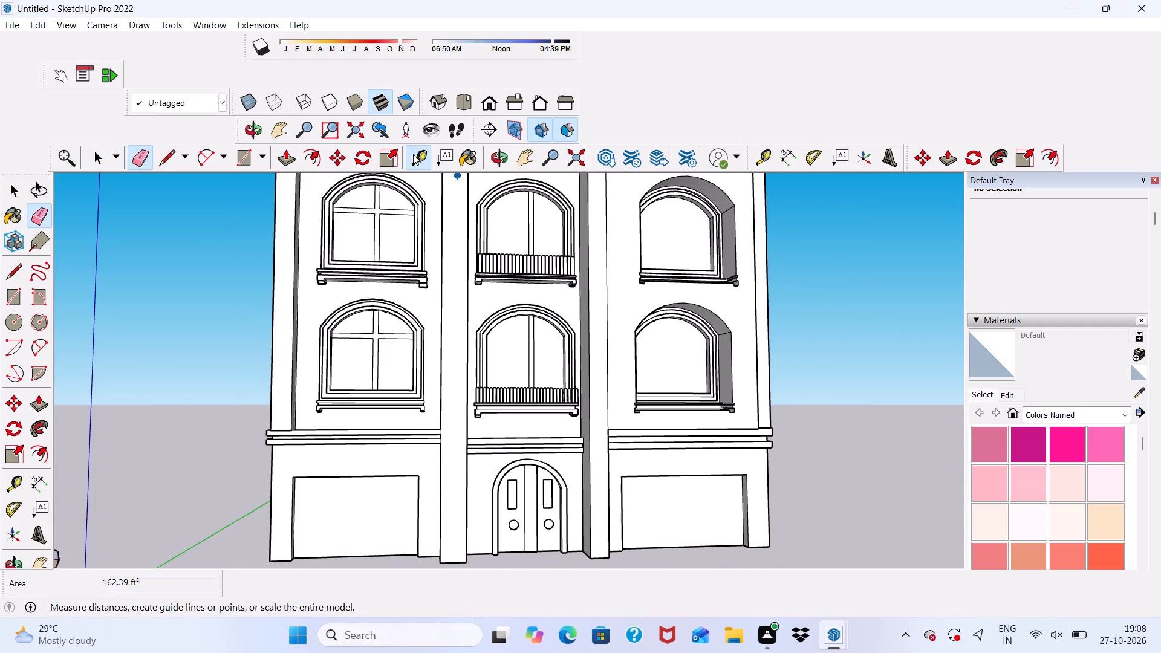
{"action": "scroll", "coordinate": [449, 250], "scroll_direction": "down", "scroll_amount": 3}
{"action": "scroll", "coordinate": [466, 295], "scroll_direction": "down", "scroll_amount": 4}
{"action": "scroll", "coordinate": [540, 271], "scroll_direction": "up", "scroll_amount": 13}
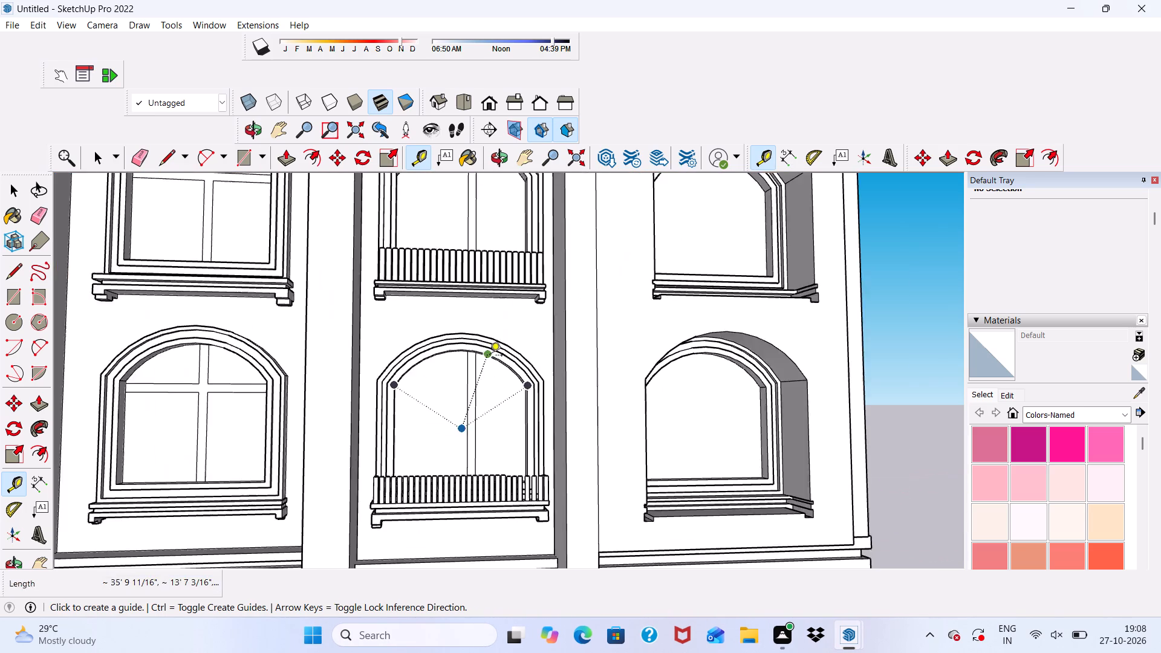
{"action": "scroll", "coordinate": [490, 356], "scroll_direction": "up", "scroll_amount": 4}
{"action": "scroll", "coordinate": [489, 367], "scroll_direction": "down", "scroll_amount": 3}
{"action": "middle_click_drag", "start_coordinate": [473, 403], "coordinate": [468, 319]}
{"action": "scroll", "coordinate": [480, 430], "scroll_direction": "up", "scroll_amount": 7}
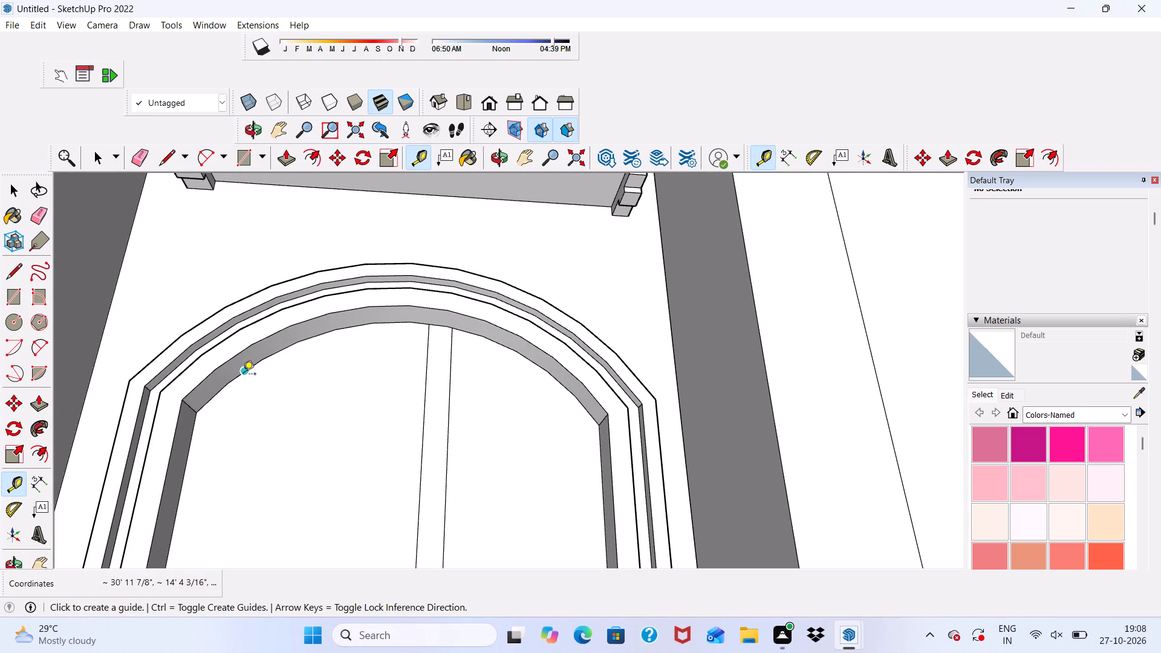
{"action": "scroll", "coordinate": [359, 305], "scroll_direction": "down", "scroll_amount": 9}
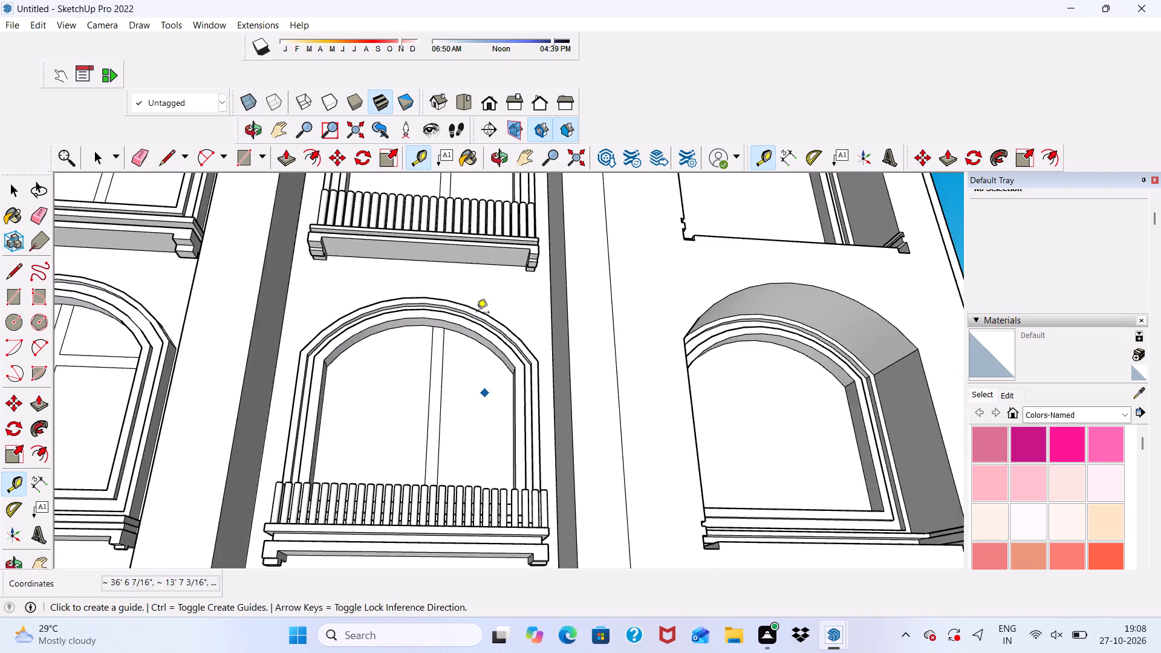
{"action": "scroll", "coordinate": [476, 313], "scroll_direction": "down", "scroll_amount": 3}
{"action": "middle_click_drag", "start_coordinate": [484, 366], "coordinate": [505, 569]}
{"action": "scroll", "coordinate": [484, 559], "scroll_direction": "up", "scroll_amount": 4}
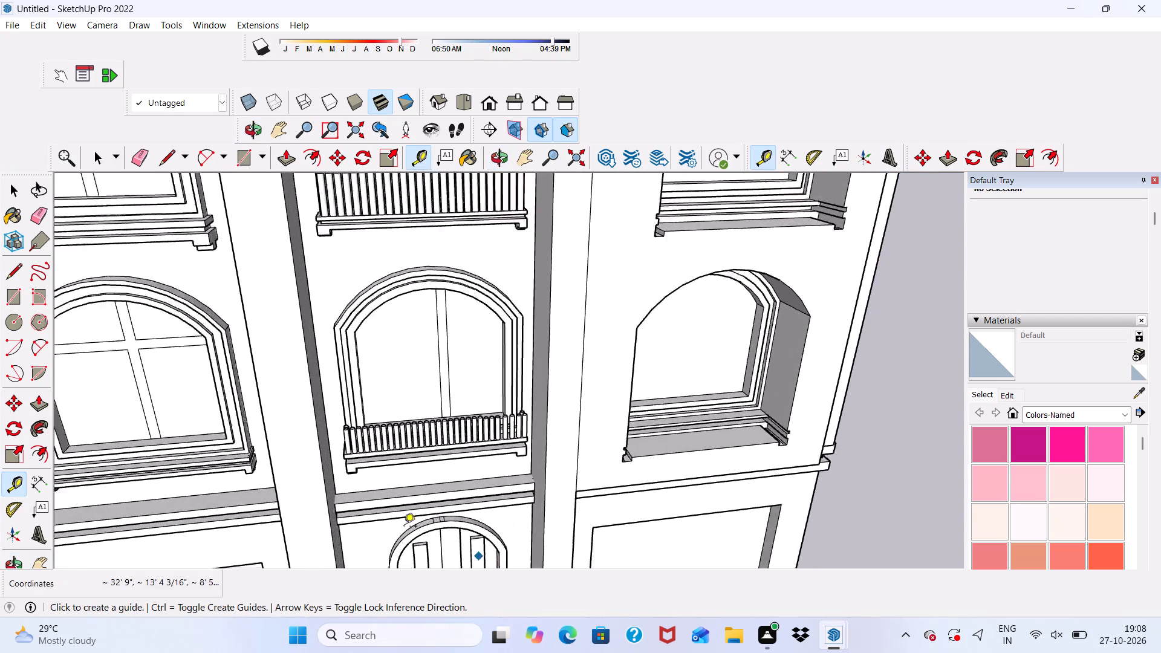
{"action": "scroll", "coordinate": [395, 540], "scroll_direction": "up", "scroll_amount": 7}
{"action": "scroll", "coordinate": [371, 275], "scroll_direction": "down", "scroll_amount": 1}
{"action": "middle_click_drag", "start_coordinate": [371, 275], "coordinate": [399, 464]}
{"action": "scroll", "coordinate": [350, 322], "scroll_direction": "up", "scroll_amount": 3}
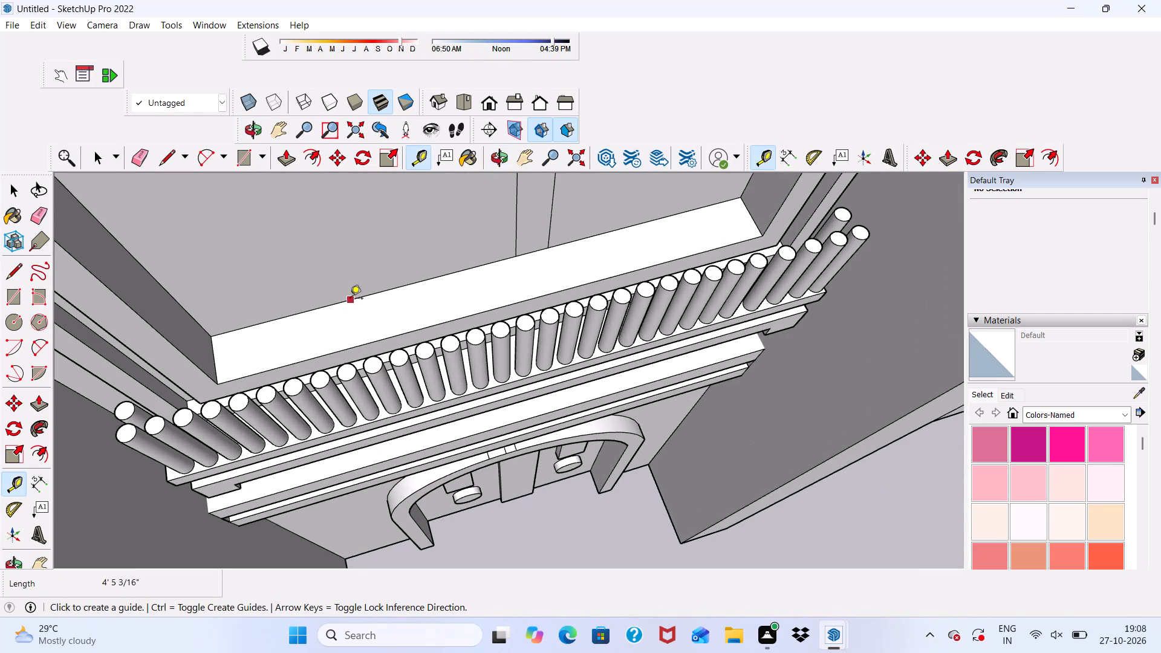
{"action": "left_click", "coordinate": [349, 297]}
{"action": "scroll", "coordinate": [349, 297], "scroll_direction": "down", "scroll_amount": 5}
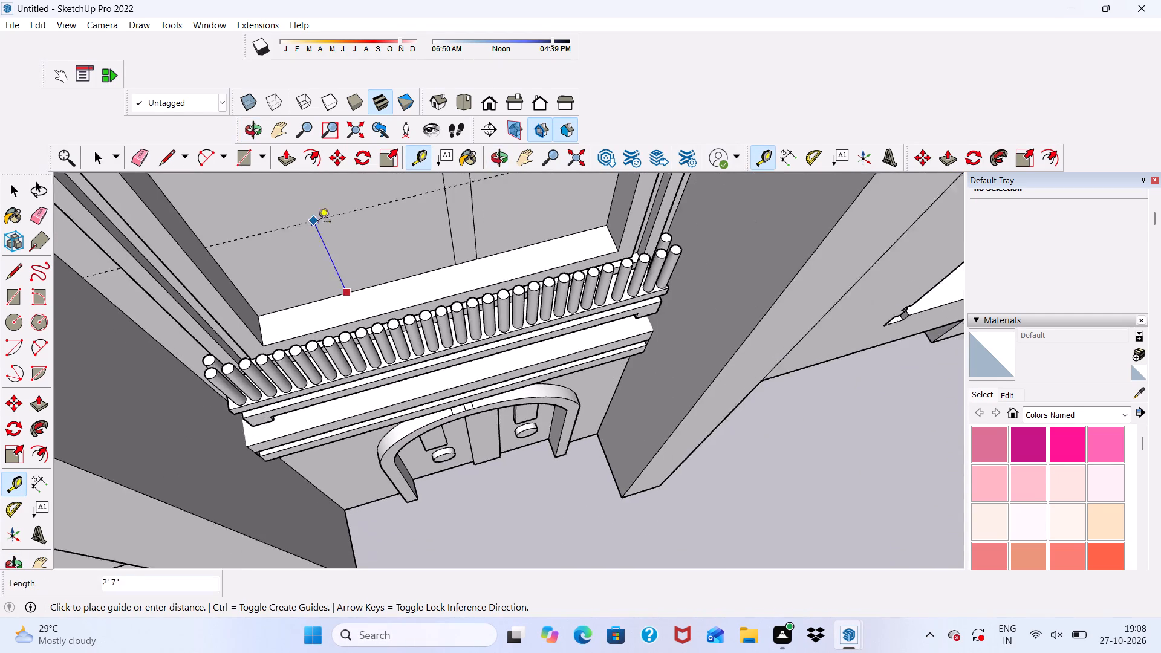
{"action": "scroll", "coordinate": [318, 223], "scroll_direction": "down", "scroll_amount": 4}
{"action": "middle_click_drag", "start_coordinate": [327, 230], "coordinate": [328, 5]}
{"action": "scroll", "coordinate": [334, 265], "scroll_direction": "up", "scroll_amount": 1}
{"action": "scroll", "coordinate": [337, 284], "scroll_direction": "down", "scroll_amount": 9}
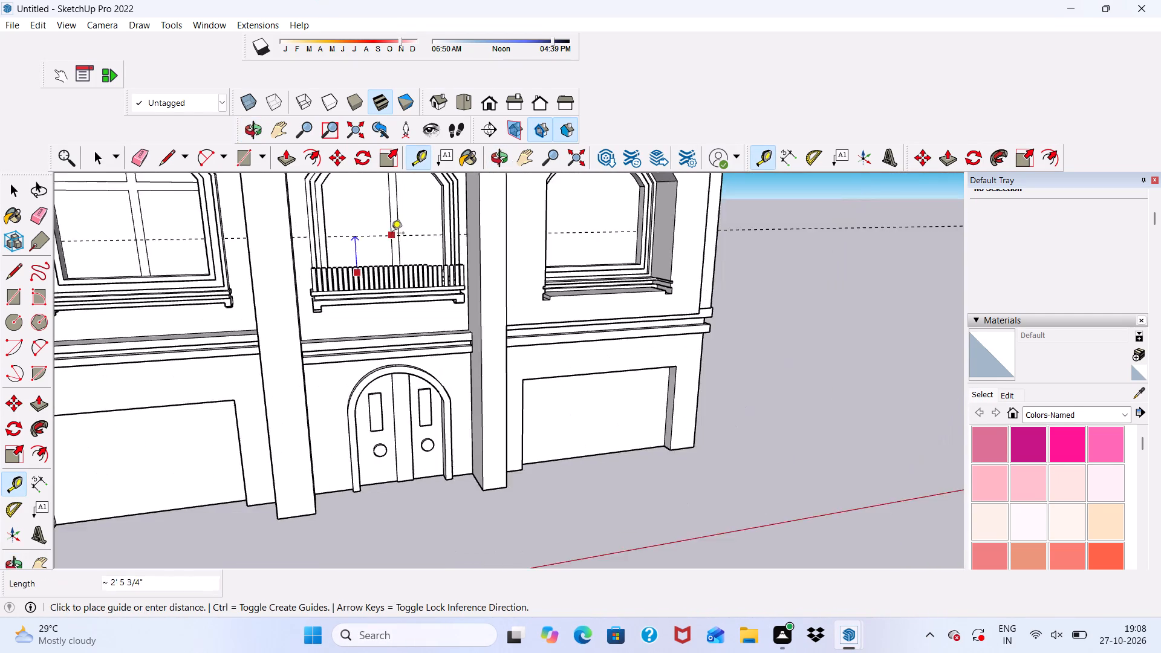
{"action": "scroll", "coordinate": [391, 234], "scroll_direction": "down", "scroll_amount": 1}
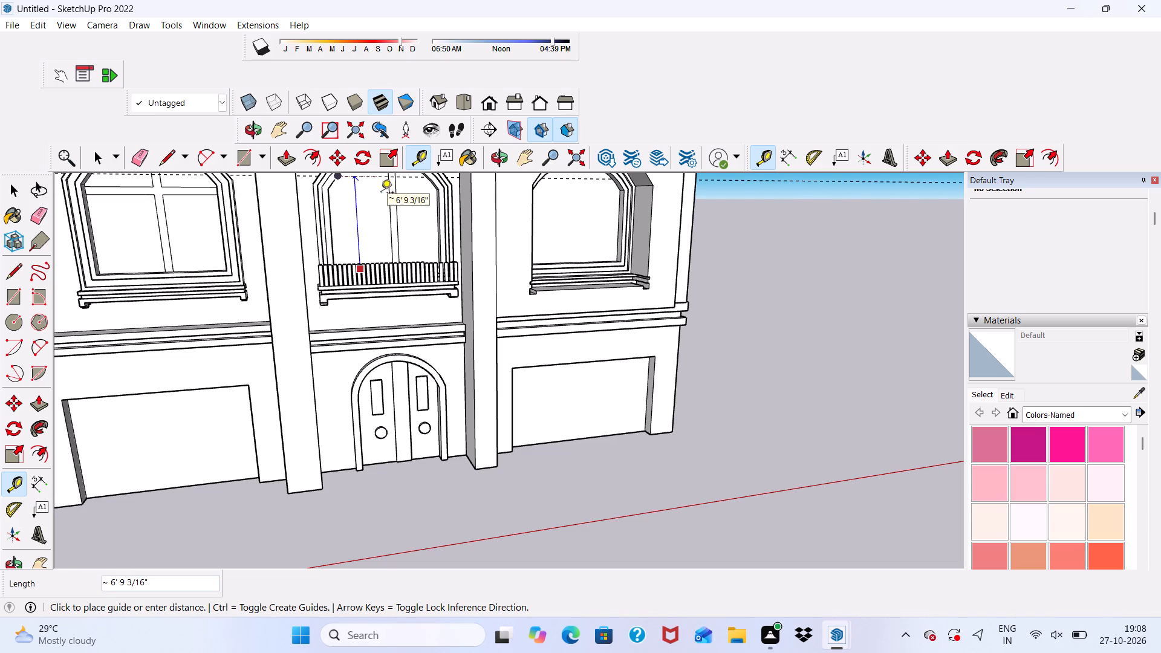
{"action": "scroll", "coordinate": [380, 201], "scroll_direction": "up", "scroll_amount": 3}
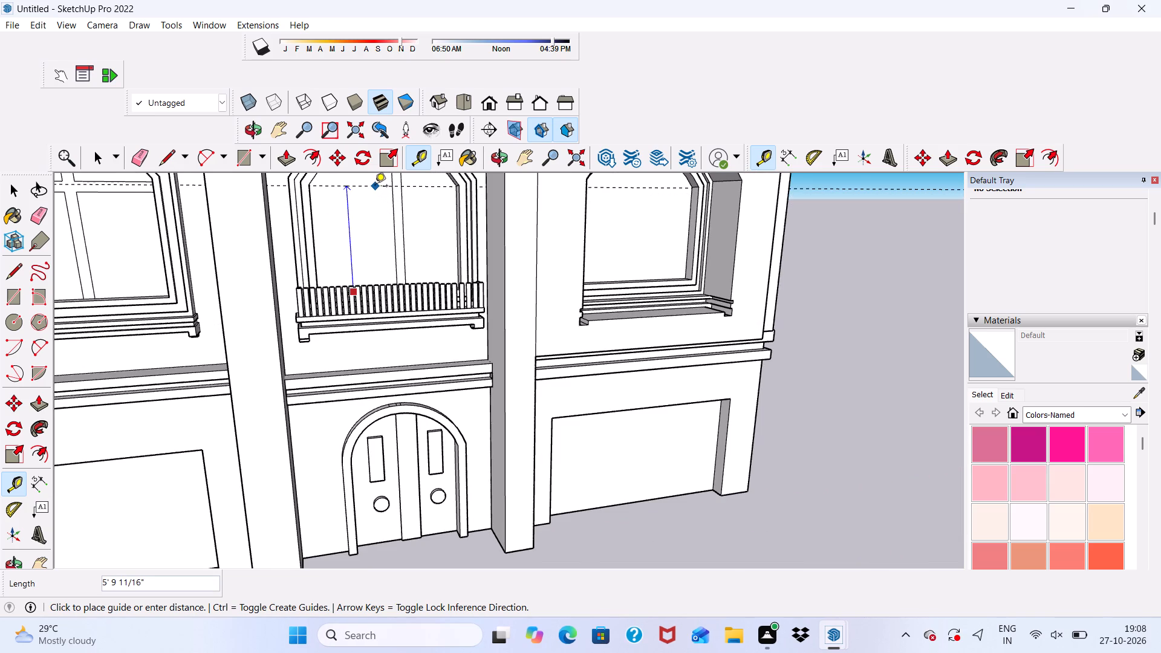
{"action": "left_click", "coordinate": [375, 188]}
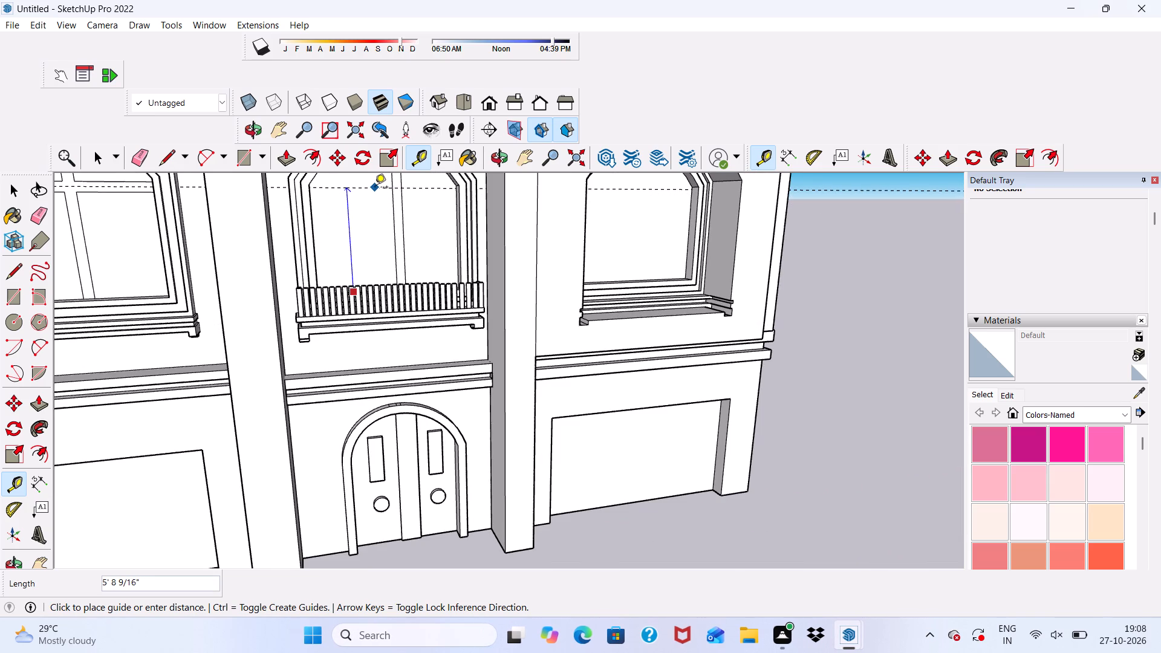
Offset a second horizontal guide 6" below the first one in the same lowest balcony window.
{"action": "scroll", "coordinate": [345, 297], "scroll_direction": "down", "scroll_amount": 4}
{"action": "middle_click_drag", "start_coordinate": [401, 297], "coordinate": [262, 241]}
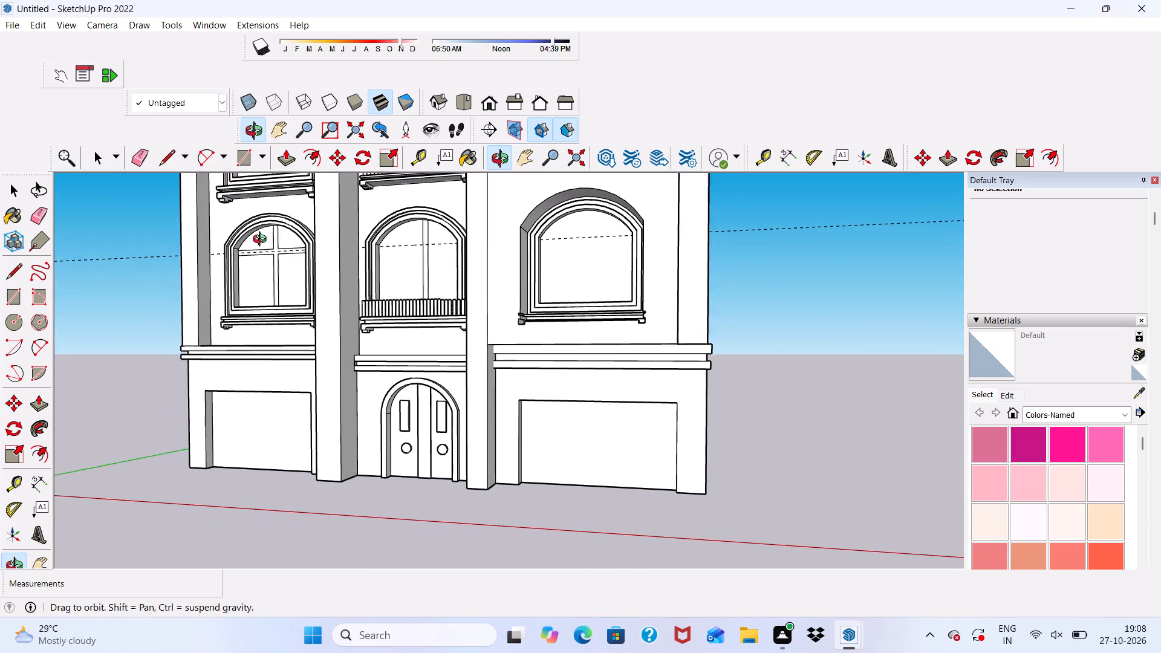
{"action": "middle_click_drag", "start_coordinate": [262, 241], "coordinate": [264, 247]}
{"action": "scroll", "coordinate": [398, 258], "scroll_direction": "up", "scroll_amount": 12}
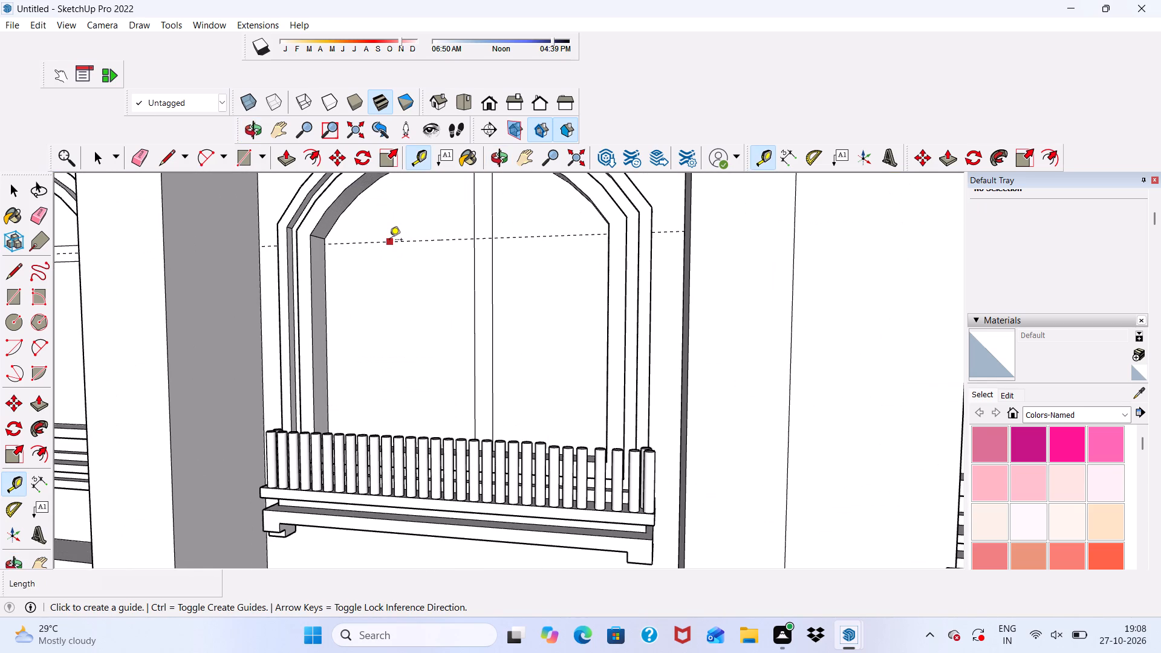
{"action": "left_click", "coordinate": [389, 241]}
{"action": "key", "text": "6"}
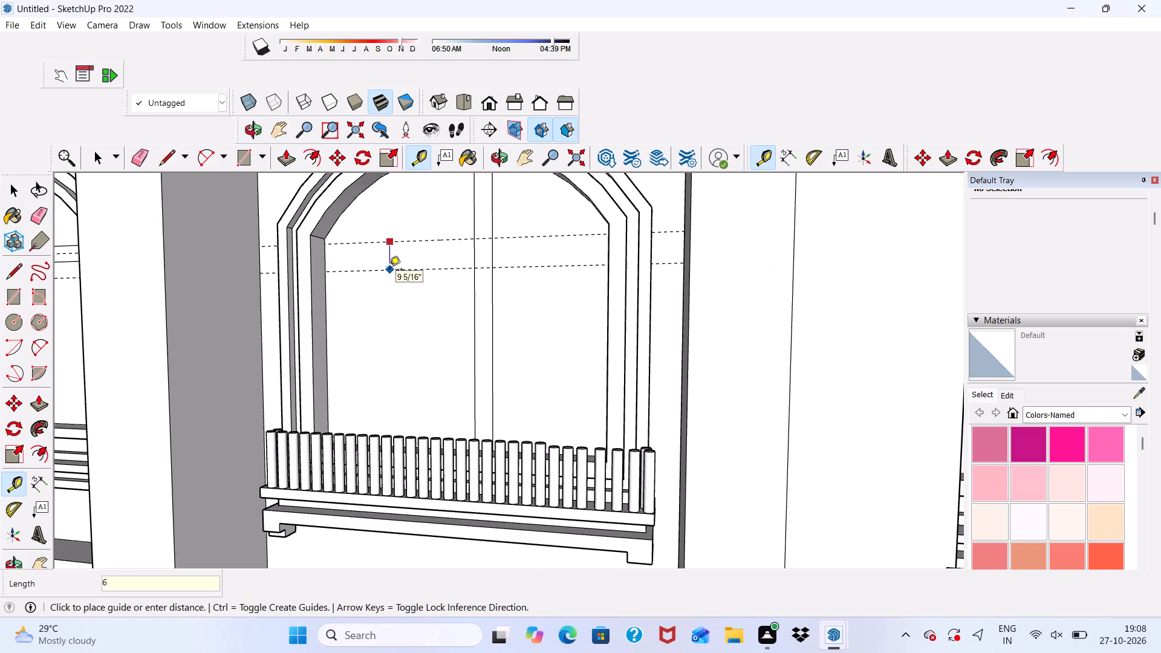
{"action": "key", "text": "shift+quotedbl"}
{"action": "key", "text": "Return"}
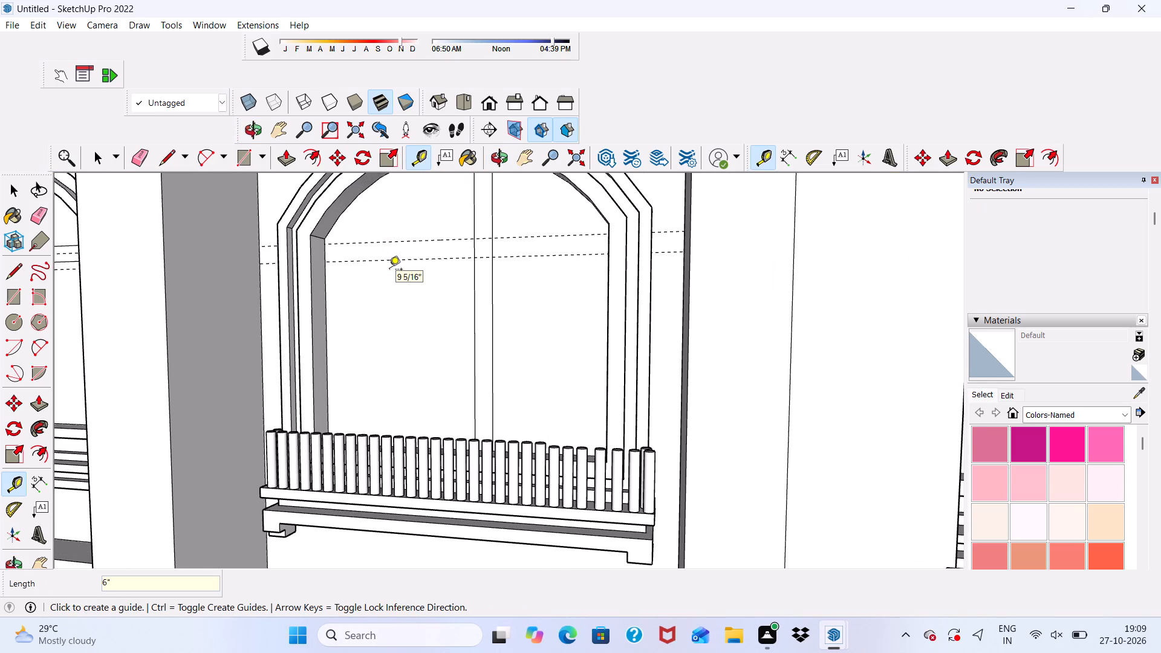
Place a horizontal guide about 5' 8 1/2" above the inner sill edge of the middle column's second balcony window from the bottom.
{"action": "scroll", "coordinate": [389, 273], "scroll_direction": "down", "scroll_amount": 20}
{"action": "scroll", "coordinate": [389, 273], "scroll_direction": "down", "scroll_amount": 2}
{"action": "scroll", "coordinate": [417, 286], "scroll_direction": "up", "scroll_amount": 5}
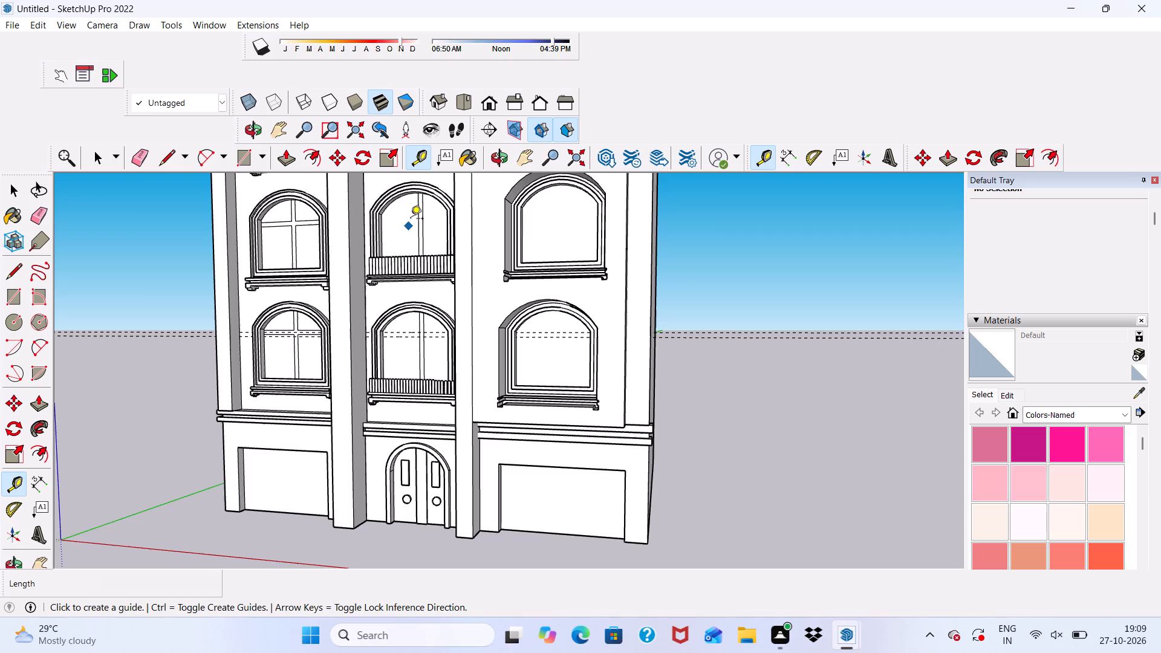
{"action": "scroll", "coordinate": [411, 219], "scroll_direction": "up", "scroll_amount": 5}
{"action": "middle_click_drag", "start_coordinate": [414, 241], "coordinate": [440, 349]}
{"action": "scroll", "coordinate": [409, 297], "scroll_direction": "up", "scroll_amount": 4}
{"action": "middle_click_drag", "start_coordinate": [376, 247], "coordinate": [390, 312]}
{"action": "scroll", "coordinate": [390, 312], "scroll_direction": "up", "scroll_amount": 20}
{"action": "scroll", "coordinate": [353, 366], "scroll_direction": "down", "scroll_amount": 3}
{"action": "middle_click_drag", "start_coordinate": [353, 371], "coordinate": [360, 398]}
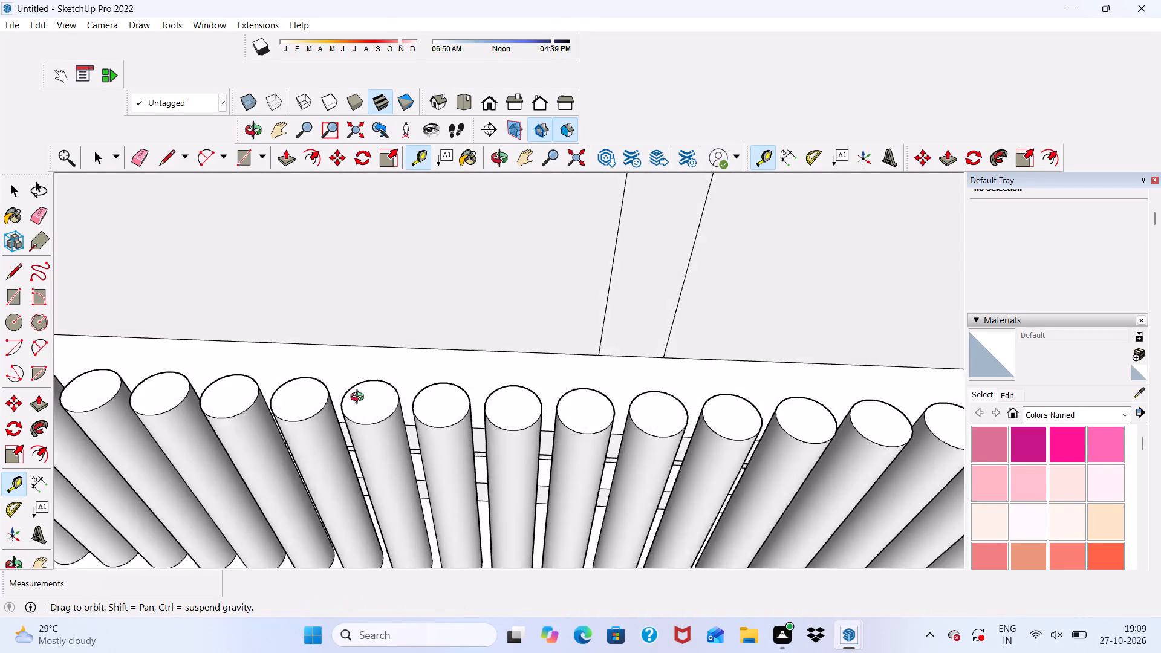
{"action": "middle_click_drag", "start_coordinate": [360, 398], "coordinate": [362, 423]}
{"action": "left_click", "coordinate": [373, 333]}
{"action": "scroll", "coordinate": [373, 333], "scroll_direction": "down", "scroll_amount": 1}
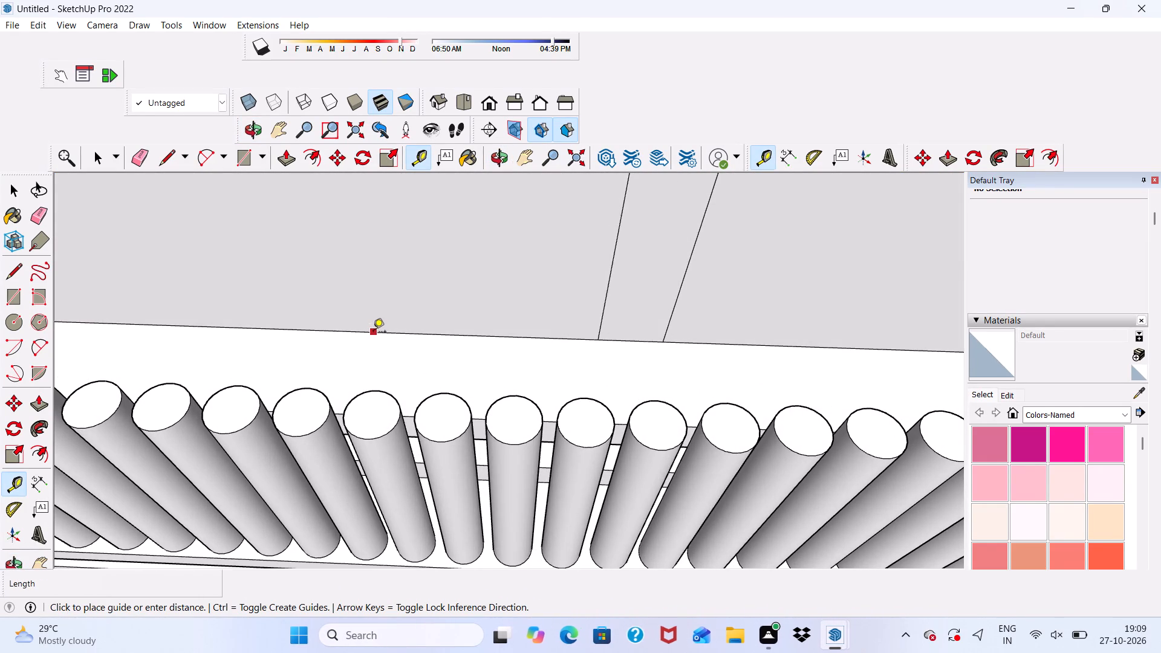
{"action": "scroll", "coordinate": [373, 333], "scroll_direction": "down", "scroll_amount": 17}
{"action": "middle_click_drag", "start_coordinate": [473, 293], "coordinate": [475, 217]}
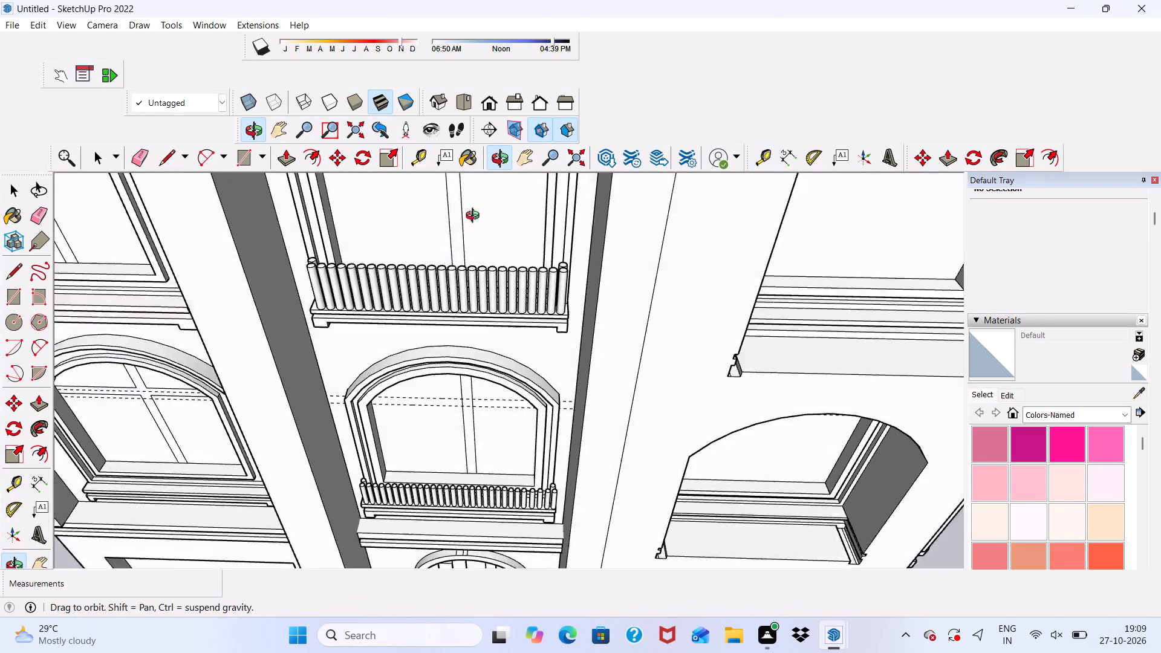
{"action": "middle_click_drag", "start_coordinate": [475, 217], "coordinate": [479, 114]}
{"action": "scroll", "coordinate": [479, 114], "scroll_direction": "up", "scroll_amount": 1}
{"action": "scroll", "coordinate": [470, 192], "scroll_direction": "down", "scroll_amount": 15}
{"action": "scroll", "coordinate": [489, 258], "scroll_direction": "down", "scroll_amount": 8}
{"action": "scroll", "coordinate": [489, 208], "scroll_direction": "up", "scroll_amount": 15}
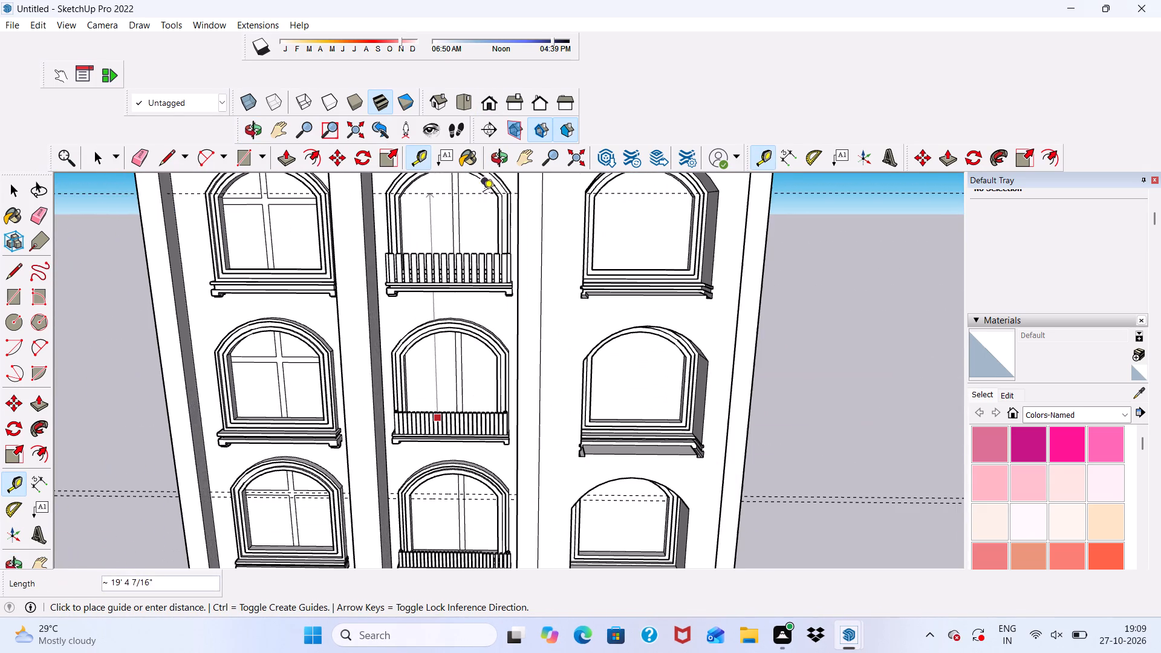
{"action": "scroll", "coordinate": [481, 382], "scroll_direction": "up", "scroll_amount": 2}
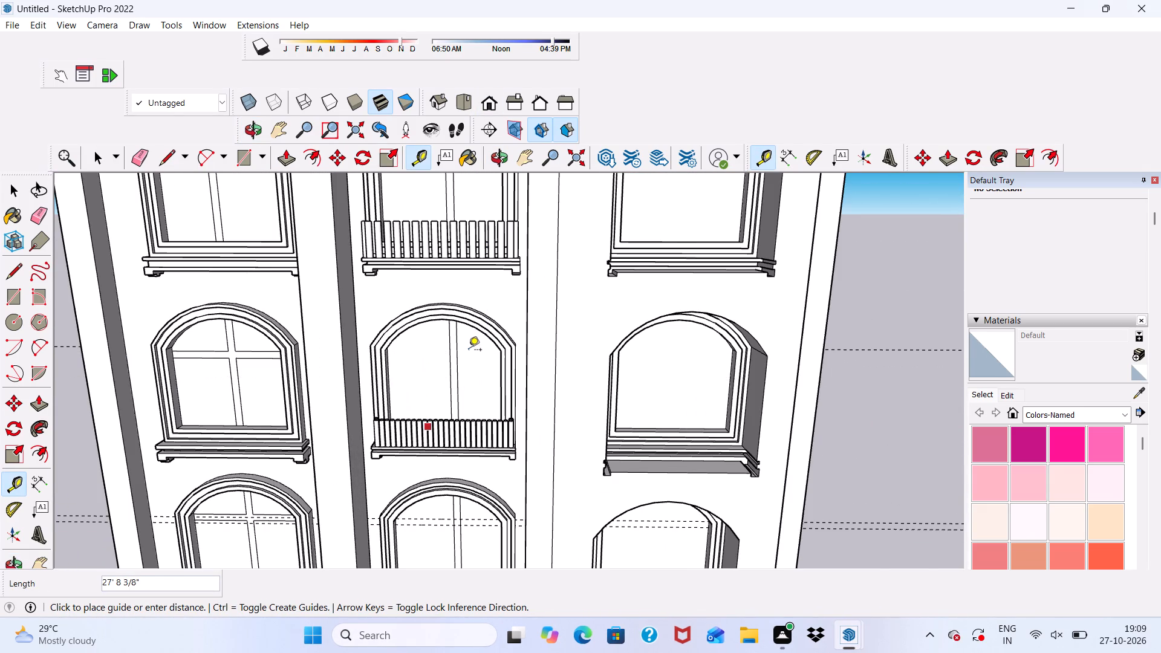
{"action": "scroll", "coordinate": [466, 358], "scroll_direction": "up", "scroll_amount": 2}
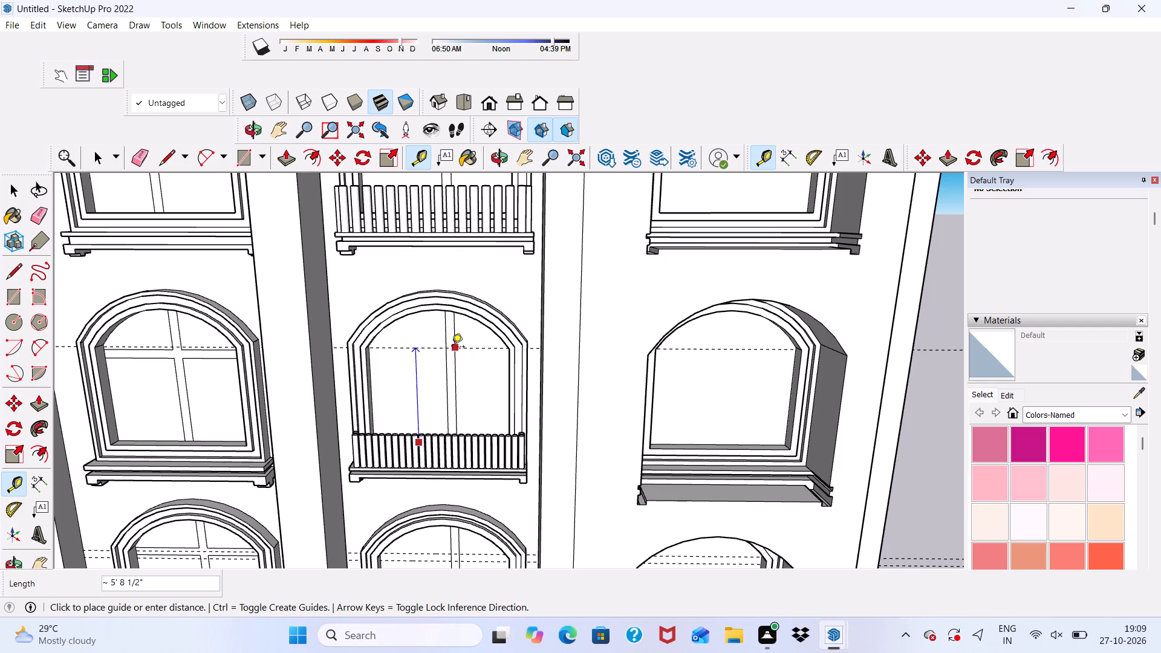
{"action": "left_click", "coordinate": [452, 348]}
Offset a second horizontal guide 6" below the new one in the same second balcony window.
{"action": "scroll", "coordinate": [415, 354], "scroll_direction": "up", "scroll_amount": 1}
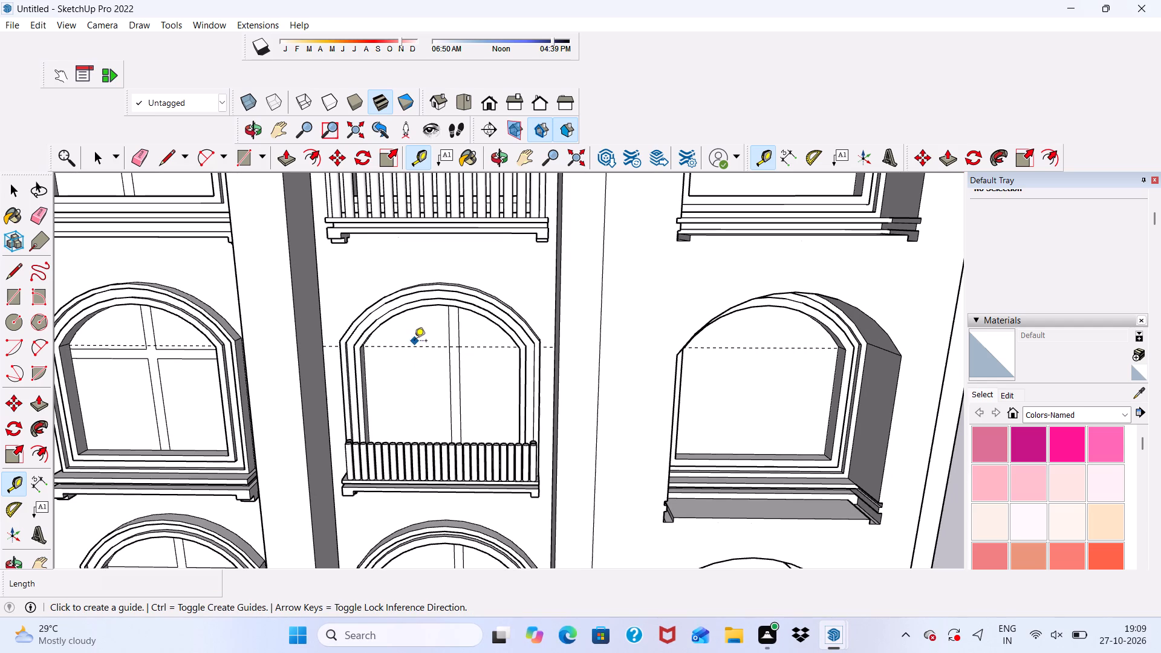
{"action": "left_click", "coordinate": [412, 347]}
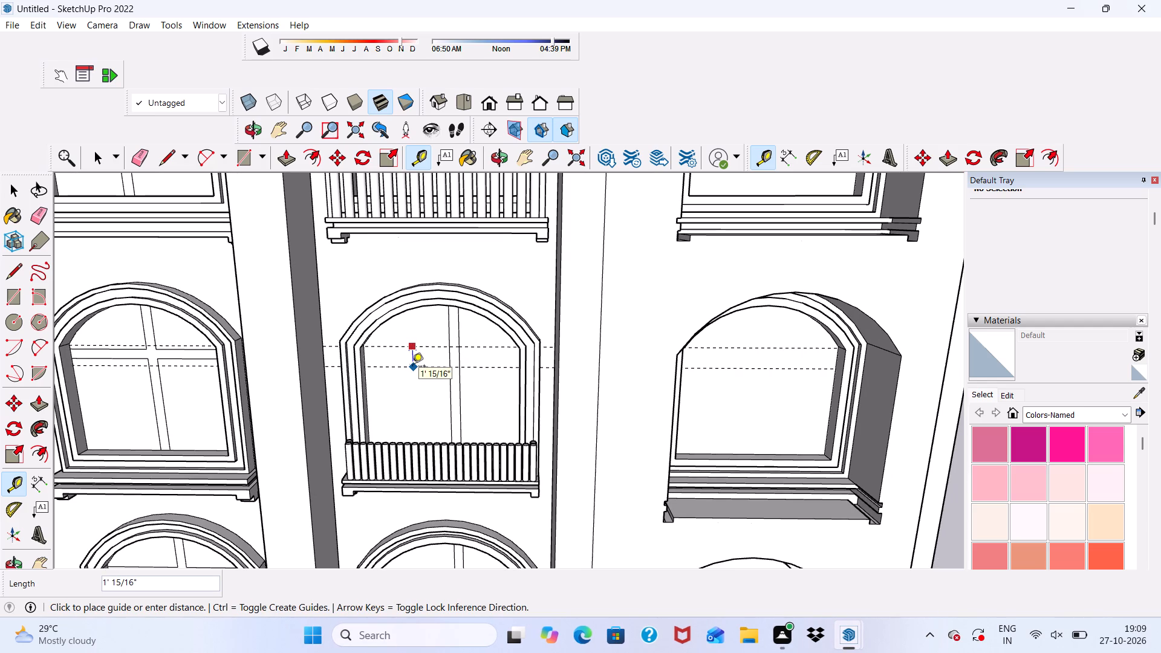
{"action": "key", "text": "6"}
{"action": "key", "text": "shift+quotedbl"}
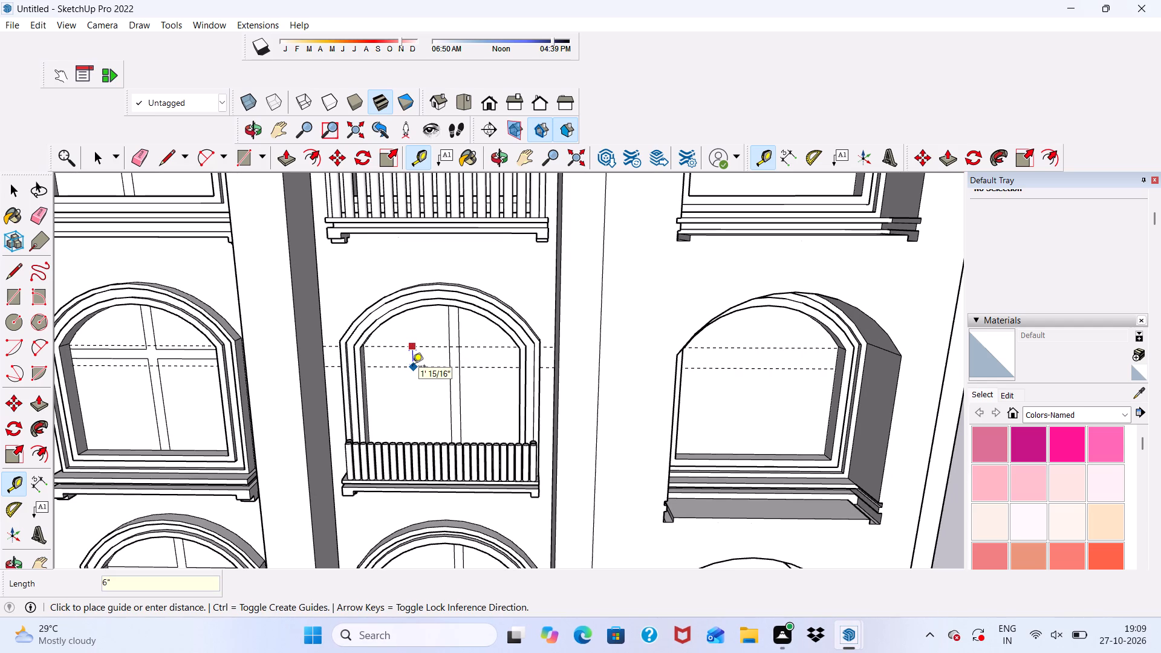
{"action": "key", "text": "Return"}
Place a horizontal guide about 5' 10" above the inner sill edge of the middle column's third balcony window from the bottom.
{"action": "scroll", "coordinate": [405, 353], "scroll_direction": "down", "scroll_amount": 11}
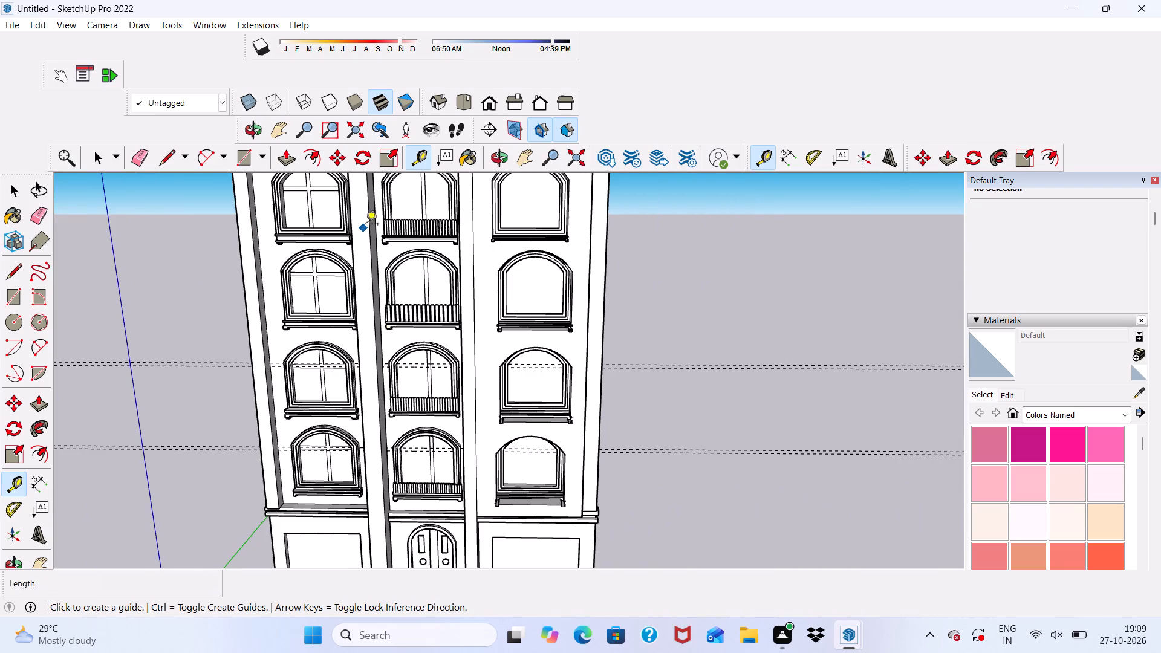
{"action": "scroll", "coordinate": [428, 332], "scroll_direction": "up", "scroll_amount": 8}
{"action": "middle_click_drag", "start_coordinate": [411, 267], "coordinate": [438, 366]}
{"action": "scroll", "coordinate": [438, 358], "scroll_direction": "up", "scroll_amount": 2}
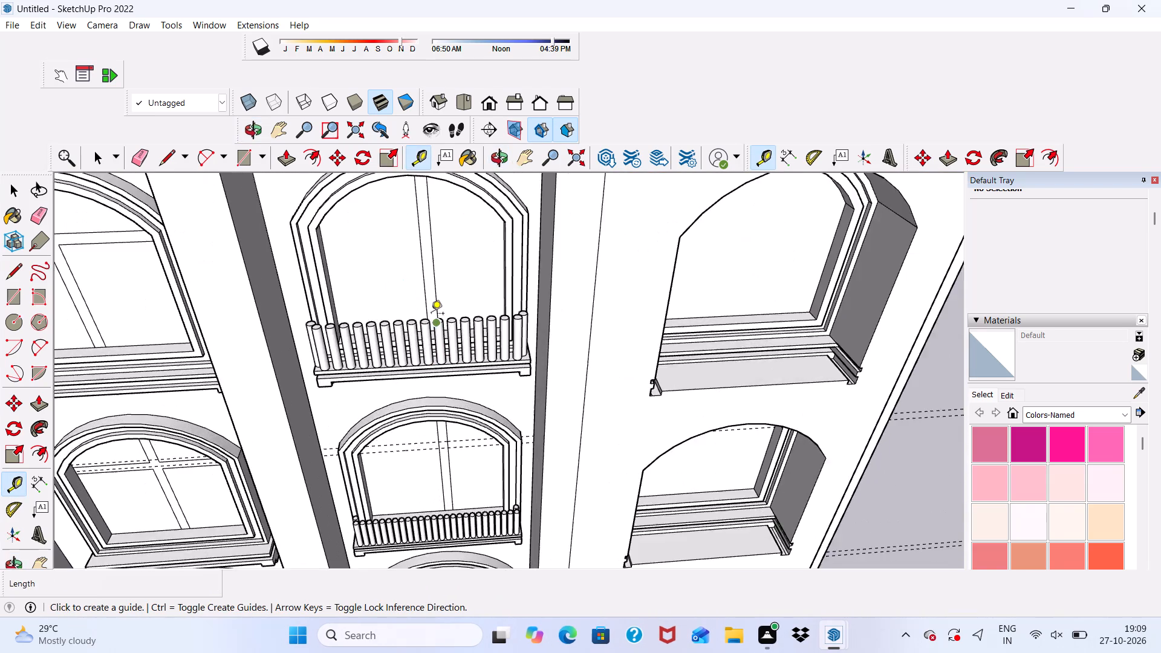
{"action": "scroll", "coordinate": [431, 314], "scroll_direction": "up", "scroll_amount": 5}
{"action": "middle_click_drag", "start_coordinate": [431, 314], "coordinate": [450, 349]}
{"action": "scroll", "coordinate": [432, 338], "scroll_direction": "up", "scroll_amount": 14}
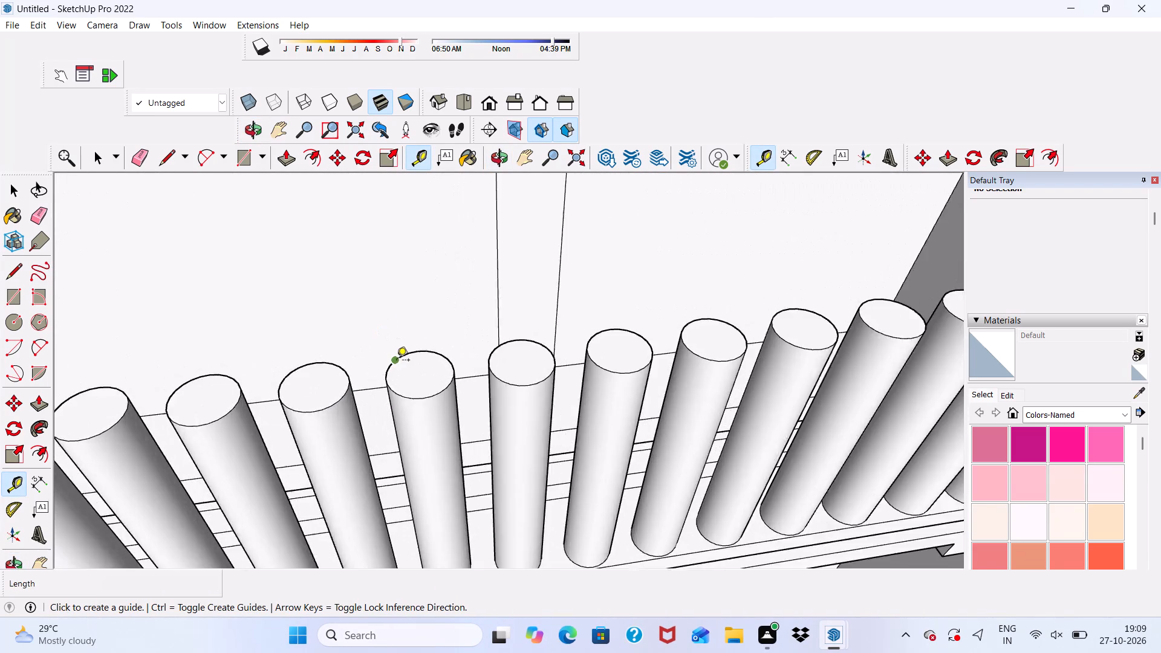
{"action": "scroll", "coordinate": [397, 361], "scroll_direction": "down", "scroll_amount": 1}
{"action": "scroll", "coordinate": [397, 361], "scroll_direction": "up", "scroll_amount": 11}
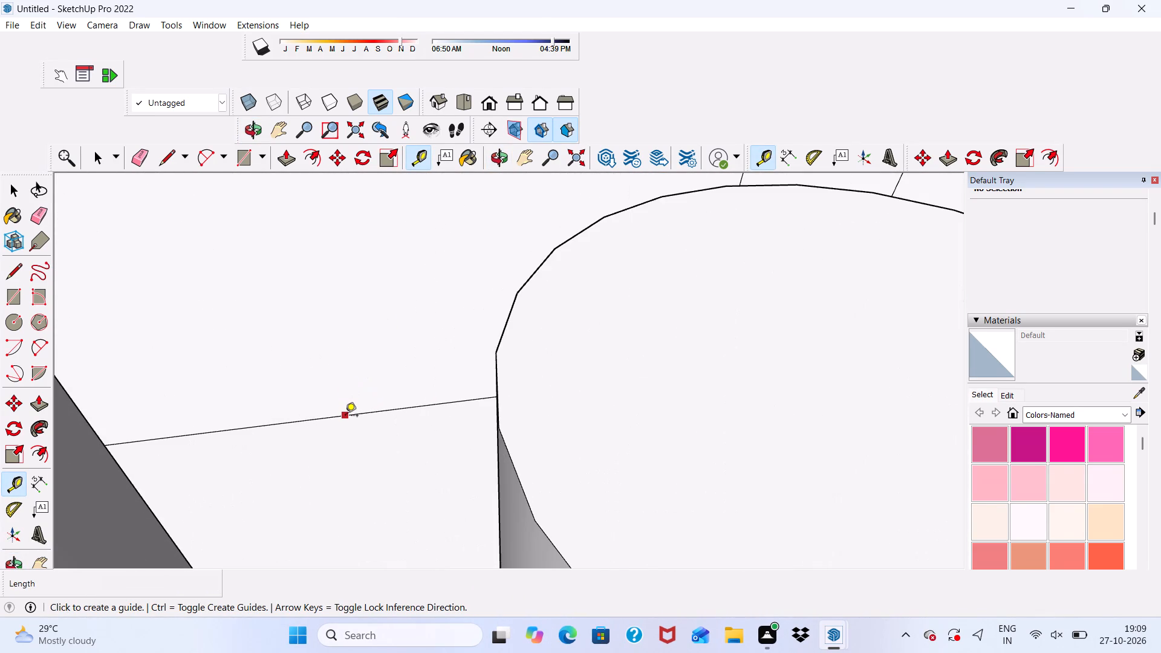
{"action": "left_click", "coordinate": [345, 417]}
{"action": "scroll", "coordinate": [342, 302], "scroll_direction": "down", "scroll_amount": 14}
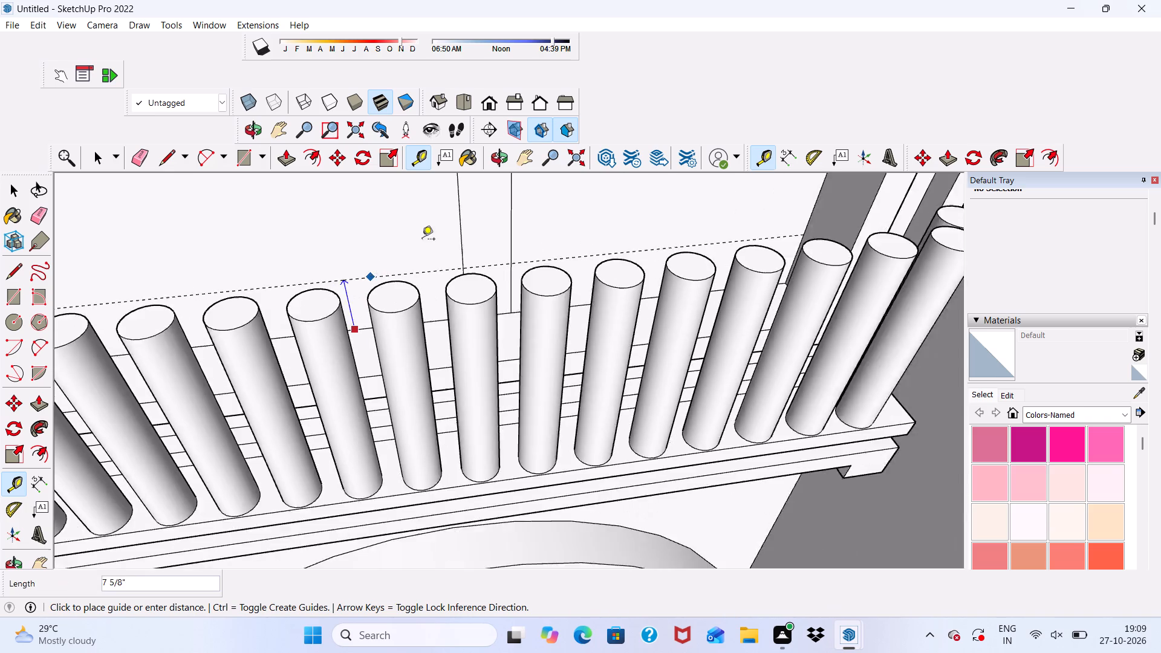
{"action": "scroll", "coordinate": [422, 240], "scroll_direction": "down", "scroll_amount": 11}
{"action": "scroll", "coordinate": [472, 227], "scroll_direction": "down", "scroll_amount": 2}
{"action": "middle_click_drag", "start_coordinate": [472, 227], "coordinate": [475, 52]}
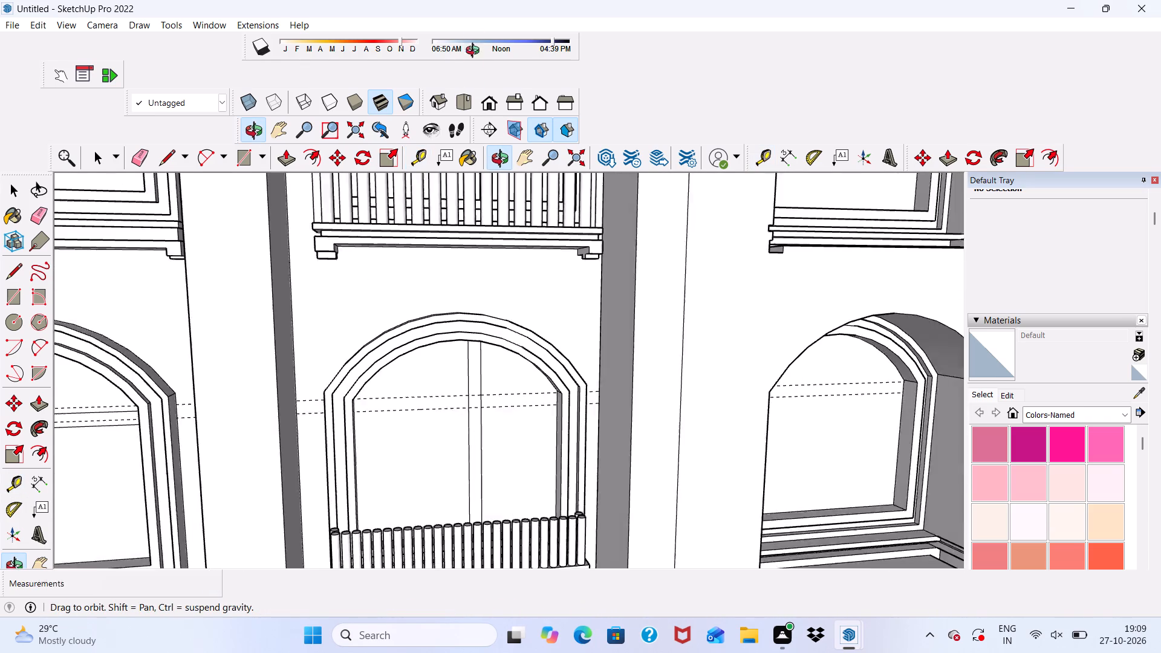
{"action": "middle_click_drag", "start_coordinate": [475, 52], "coordinate": [475, 36]}
{"action": "scroll", "coordinate": [472, 56], "scroll_direction": "up", "scroll_amount": 1}
{"action": "scroll", "coordinate": [467, 117], "scroll_direction": "down", "scroll_amount": 5}
{"action": "scroll", "coordinate": [475, 252], "scroll_direction": "down", "scroll_amount": 11}
{"action": "scroll", "coordinate": [495, 238], "scroll_direction": "up", "scroll_amount": 4}
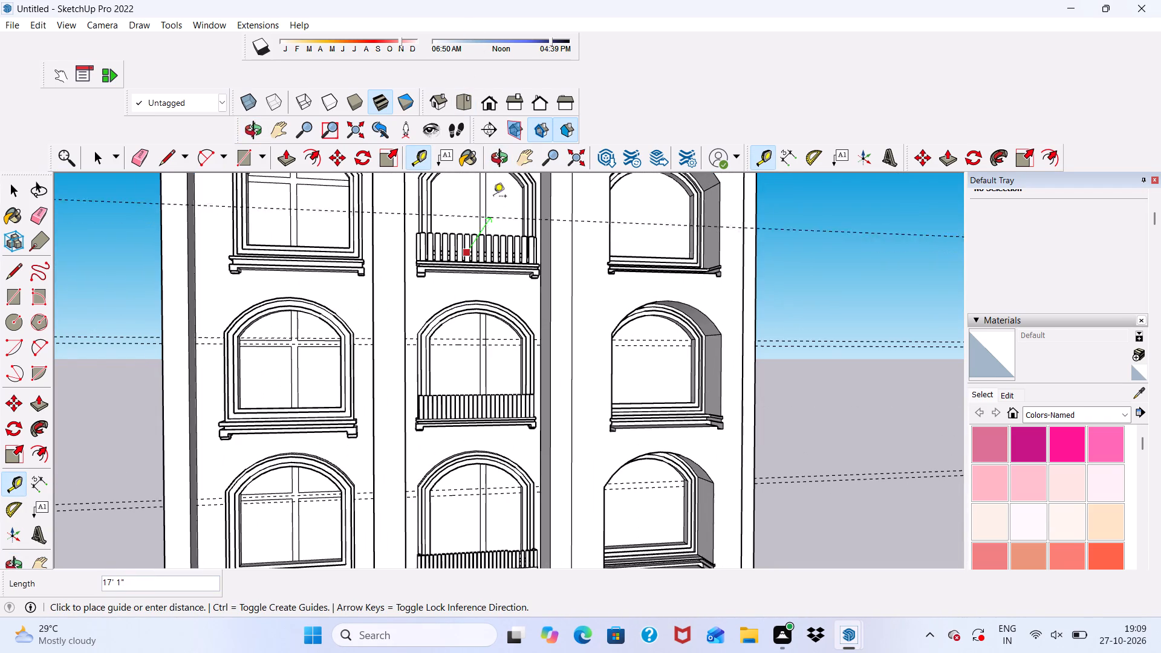
{"action": "scroll", "coordinate": [493, 180], "scroll_direction": "up", "scroll_amount": 3}
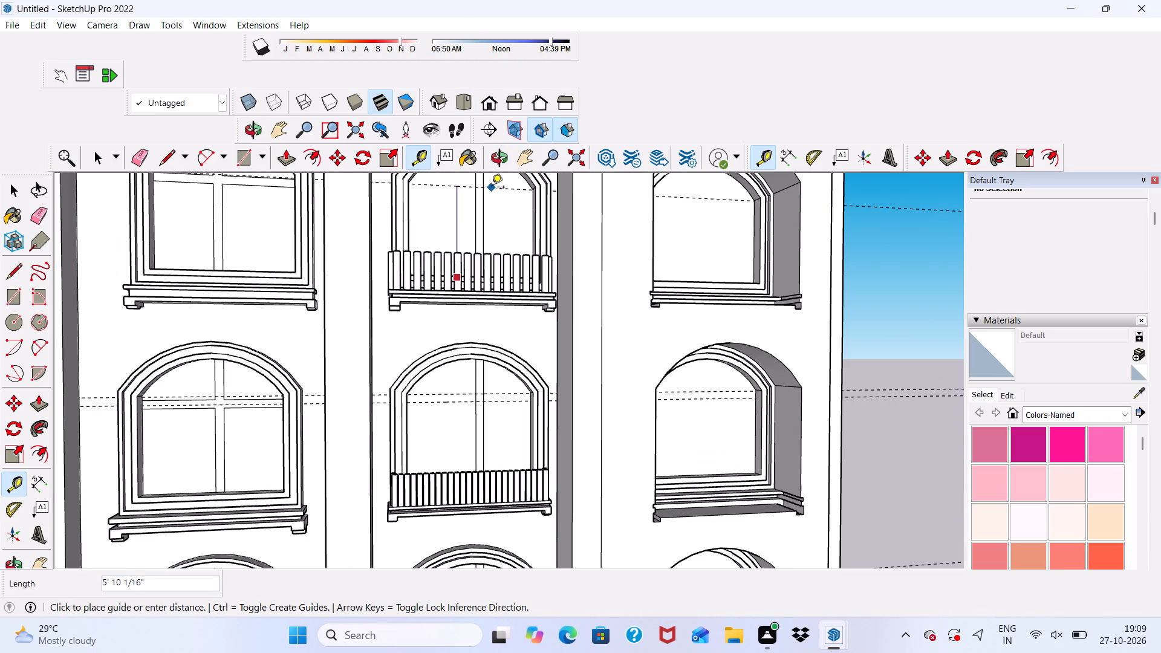
{"action": "left_click", "coordinate": [492, 188]}
Offset a second horizontal guide 6" below the new one in the same third balcony window.
{"action": "left_click", "coordinate": [496, 189]}
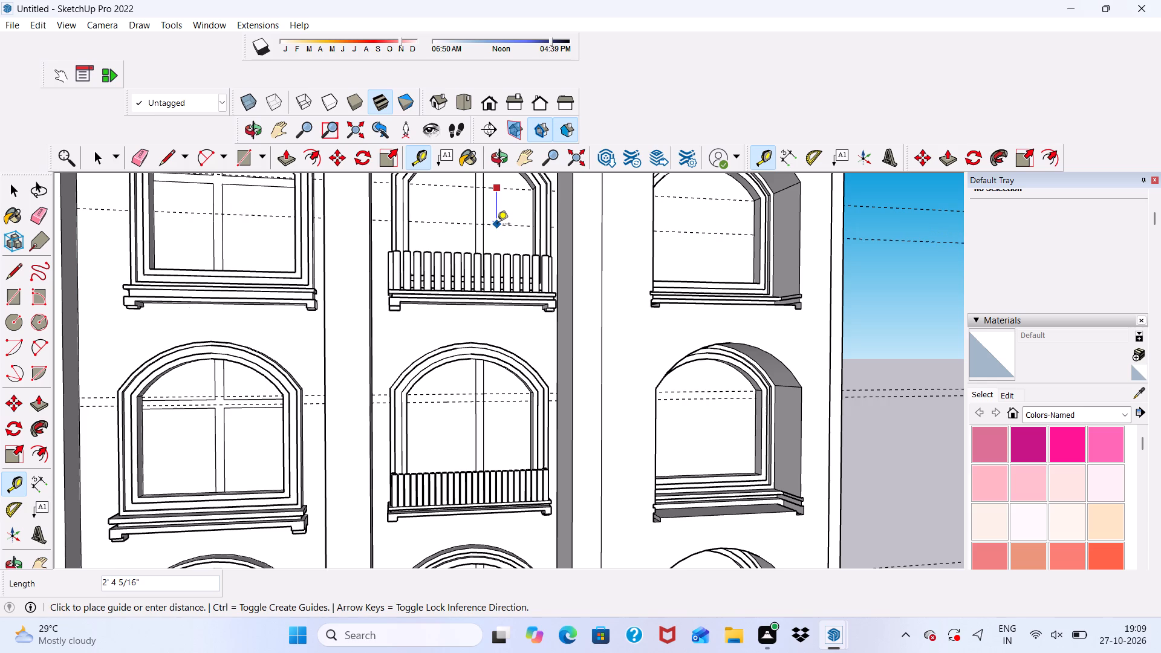
{"action": "key", "text": "6"}
{"action": "key", "text": "shift+quotedbl"}
{"action": "key", "text": "Return"}
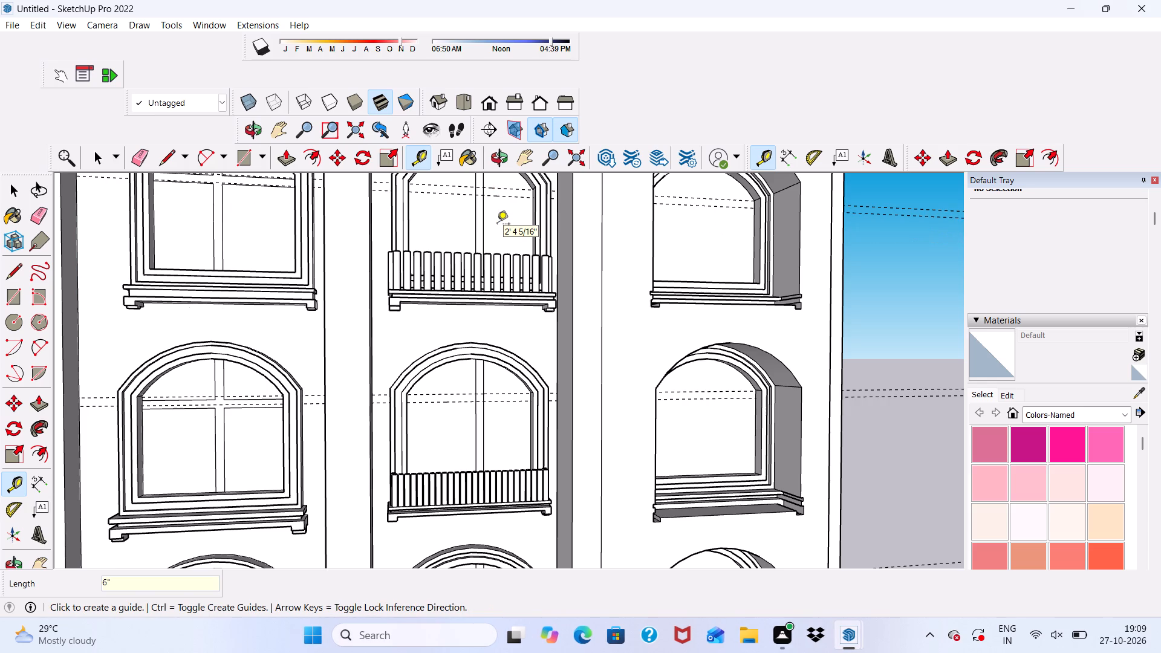
Place a horizontal guide about 5' 6" above the inner sill edge of the middle column's top balcony window.
{"action": "scroll", "coordinate": [497, 225], "scroll_direction": "down", "scroll_amount": 6}
{"action": "scroll", "coordinate": [484, 279], "scroll_direction": "down", "scroll_amount": 13}
{"action": "scroll", "coordinate": [413, 233], "scroll_direction": "up", "scroll_amount": 3}
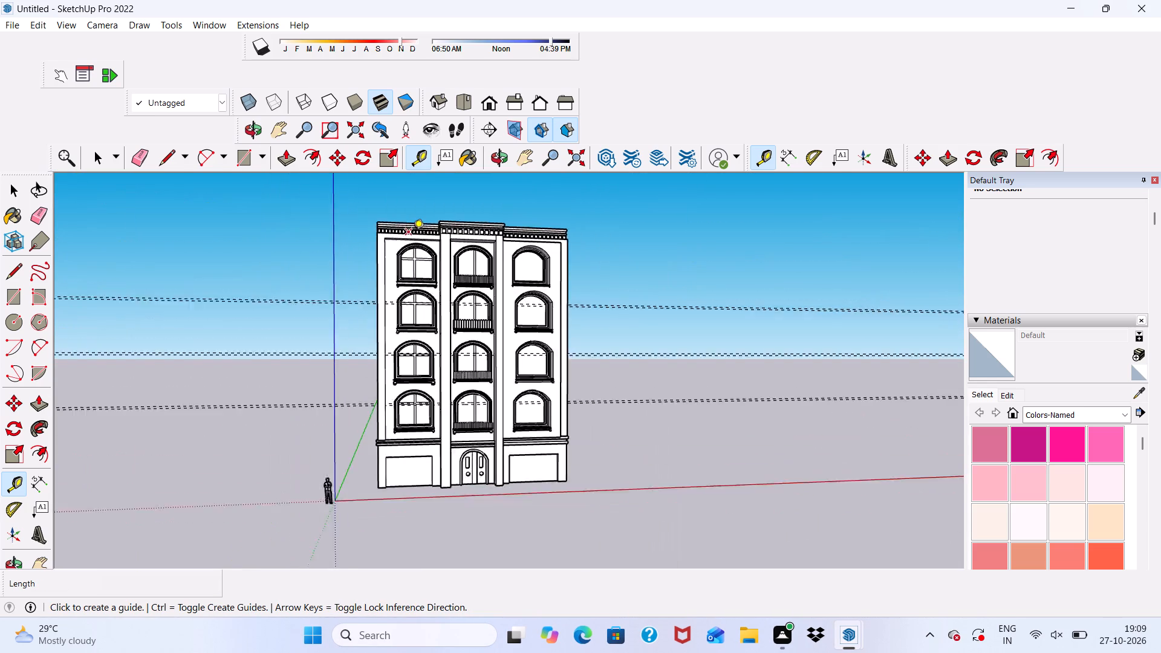
{"action": "scroll", "coordinate": [413, 233], "scroll_direction": "up", "scroll_amount": 6}
{"action": "middle_click_drag", "start_coordinate": [484, 274], "coordinate": [462, 423]}
{"action": "scroll", "coordinate": [491, 291], "scroll_direction": "up", "scroll_amount": 5}
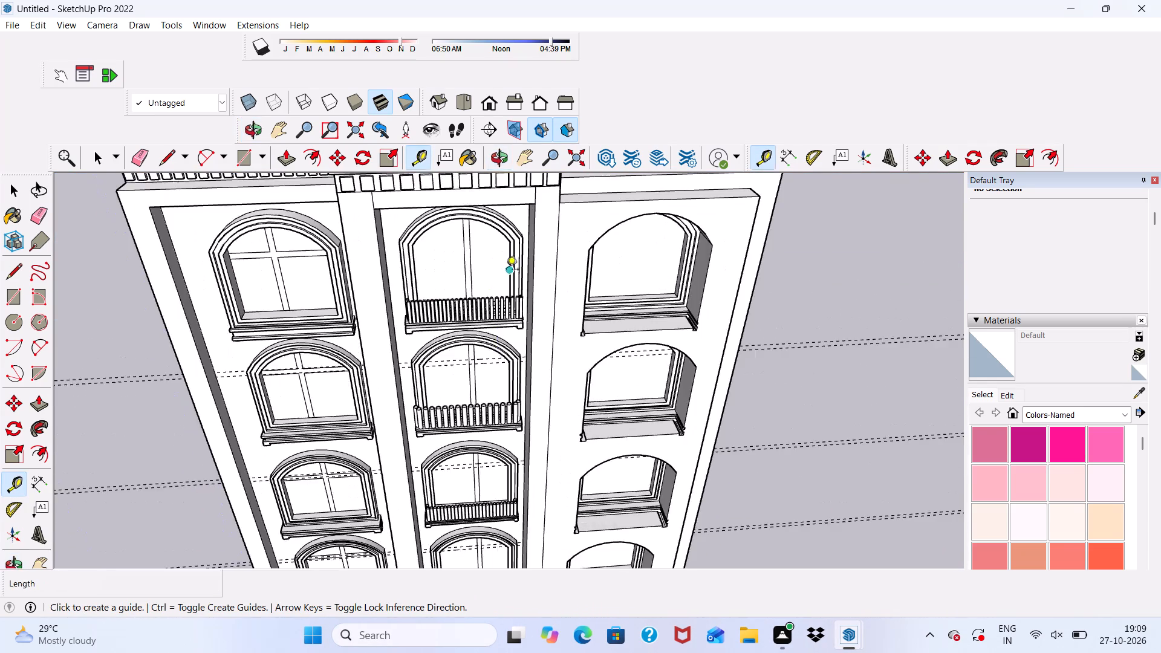
{"action": "scroll", "coordinate": [506, 270], "scroll_direction": "up", "scroll_amount": 8}
{"action": "middle_click_drag", "start_coordinate": [463, 284], "coordinate": [460, 408]}
{"action": "scroll", "coordinate": [450, 325], "scroll_direction": "up", "scroll_amount": 4}
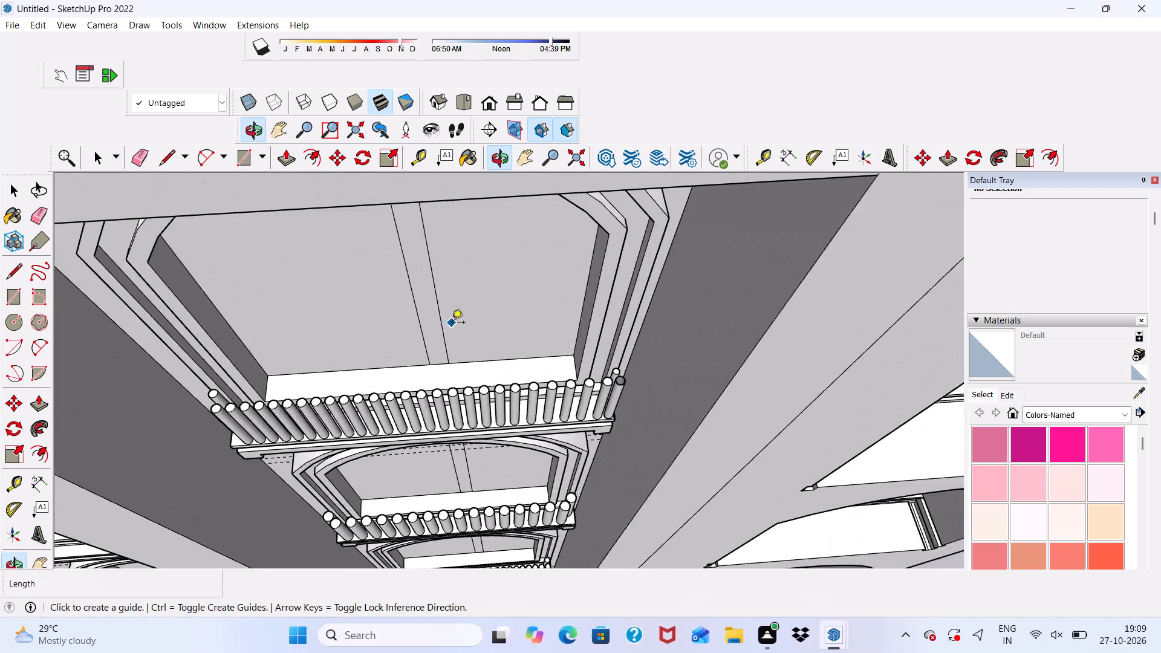
{"action": "scroll", "coordinate": [471, 363], "scroll_direction": "up", "scroll_amount": 2}
{"action": "left_click", "coordinate": [471, 363]}
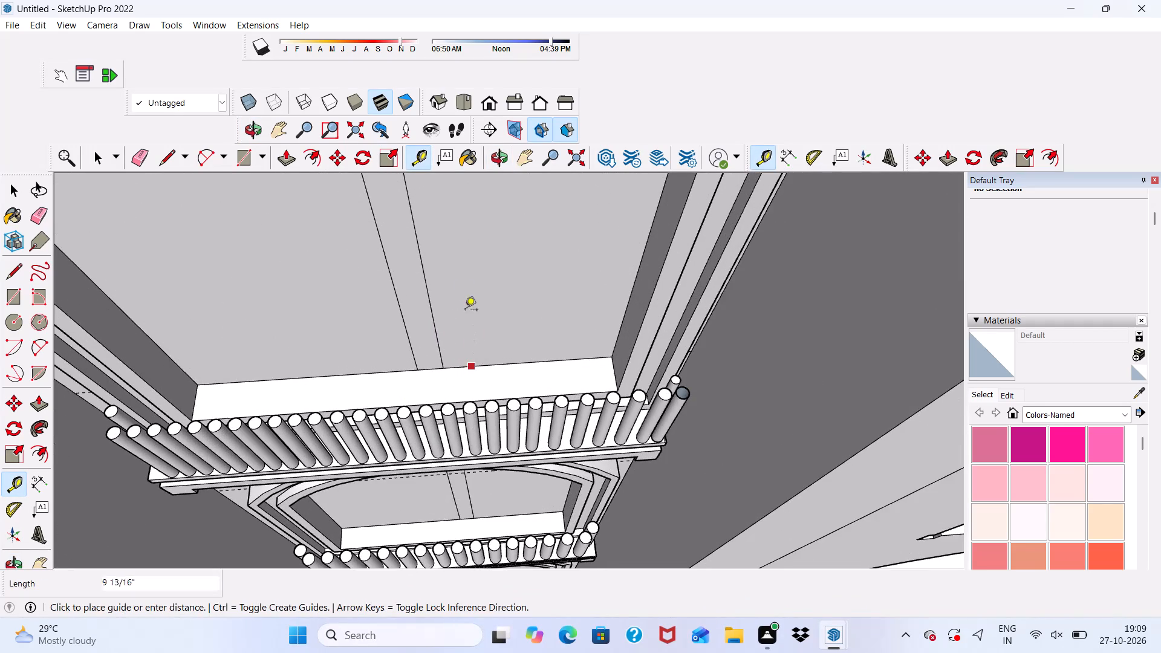
{"action": "scroll", "coordinate": [446, 274], "scroll_direction": "down", "scroll_amount": 10}
{"action": "middle_click_drag", "start_coordinate": [447, 236], "coordinate": [447, 59]}
{"action": "scroll", "coordinate": [447, 122], "scroll_direction": "up", "scroll_amount": 1}
{"action": "scroll", "coordinate": [443, 183], "scroll_direction": "down", "scroll_amount": 9}
{"action": "scroll", "coordinate": [465, 191], "scroll_direction": "up", "scroll_amount": 1}
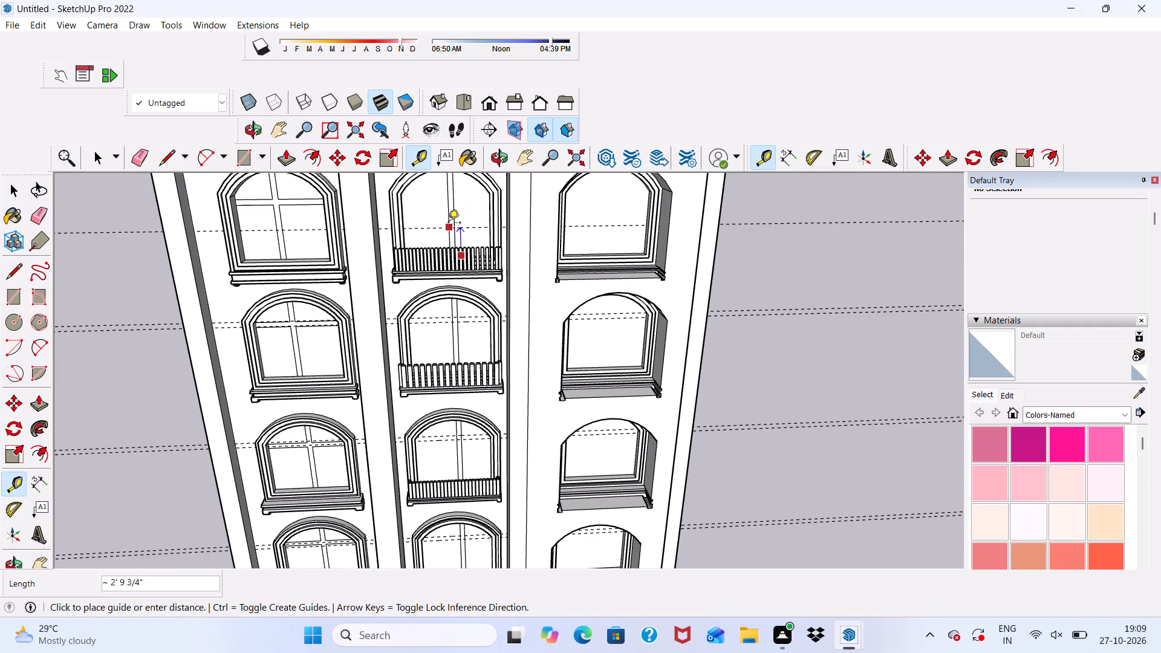
{"action": "scroll", "coordinate": [451, 202], "scroll_direction": "up", "scroll_amount": 2}
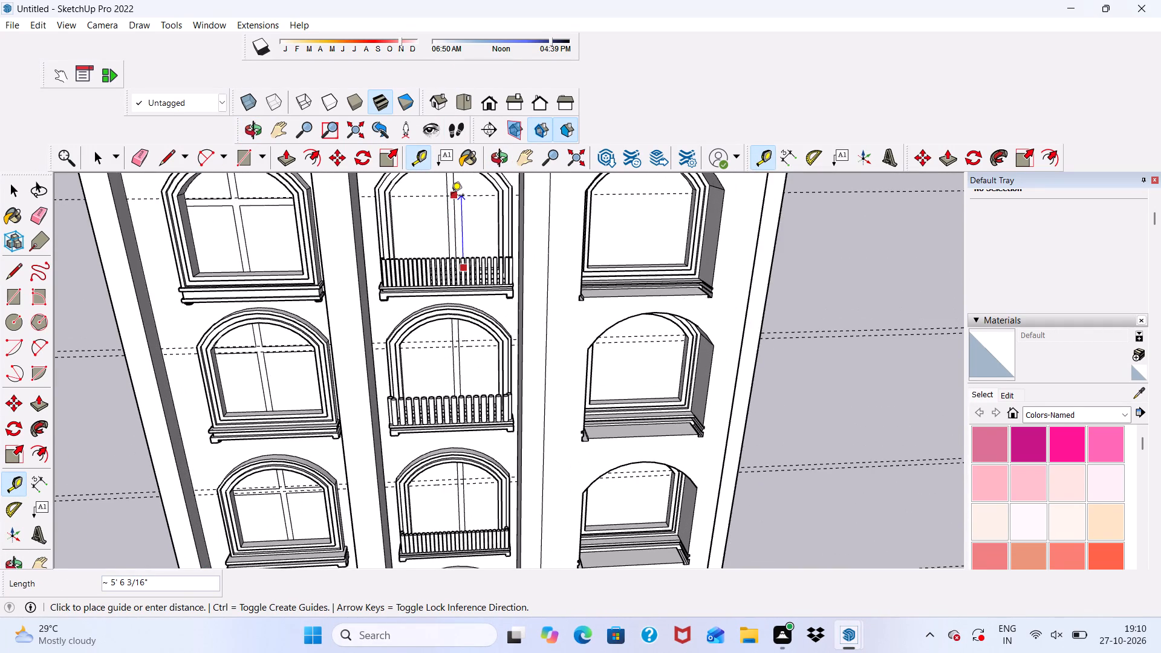
{"action": "left_click", "coordinate": [451, 196]}
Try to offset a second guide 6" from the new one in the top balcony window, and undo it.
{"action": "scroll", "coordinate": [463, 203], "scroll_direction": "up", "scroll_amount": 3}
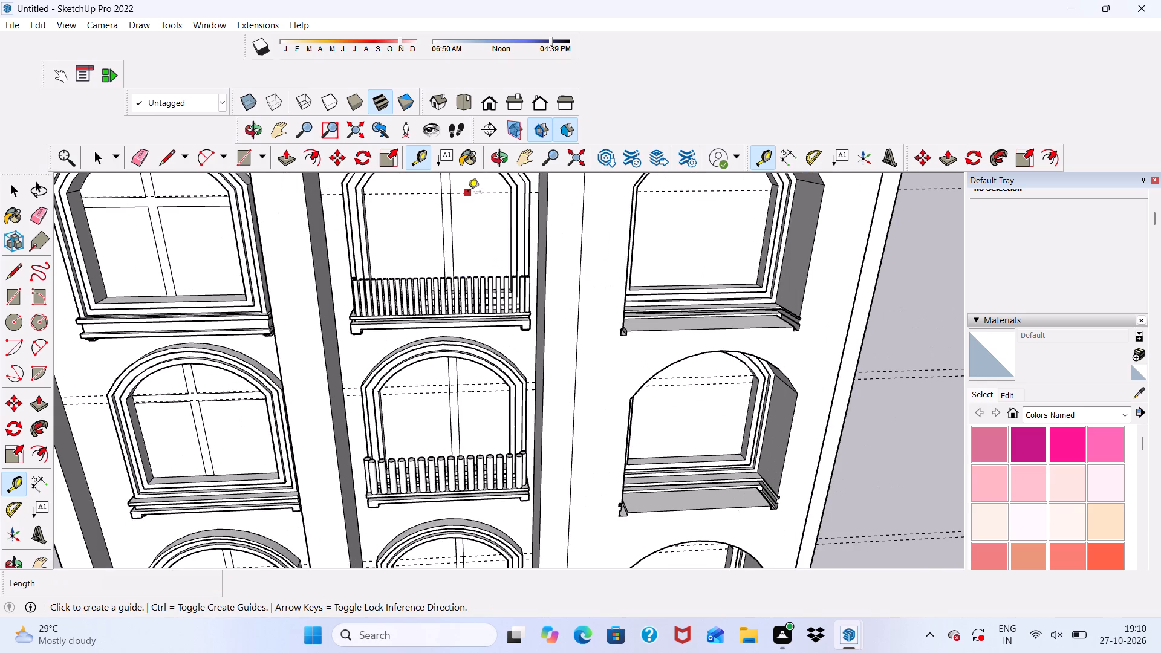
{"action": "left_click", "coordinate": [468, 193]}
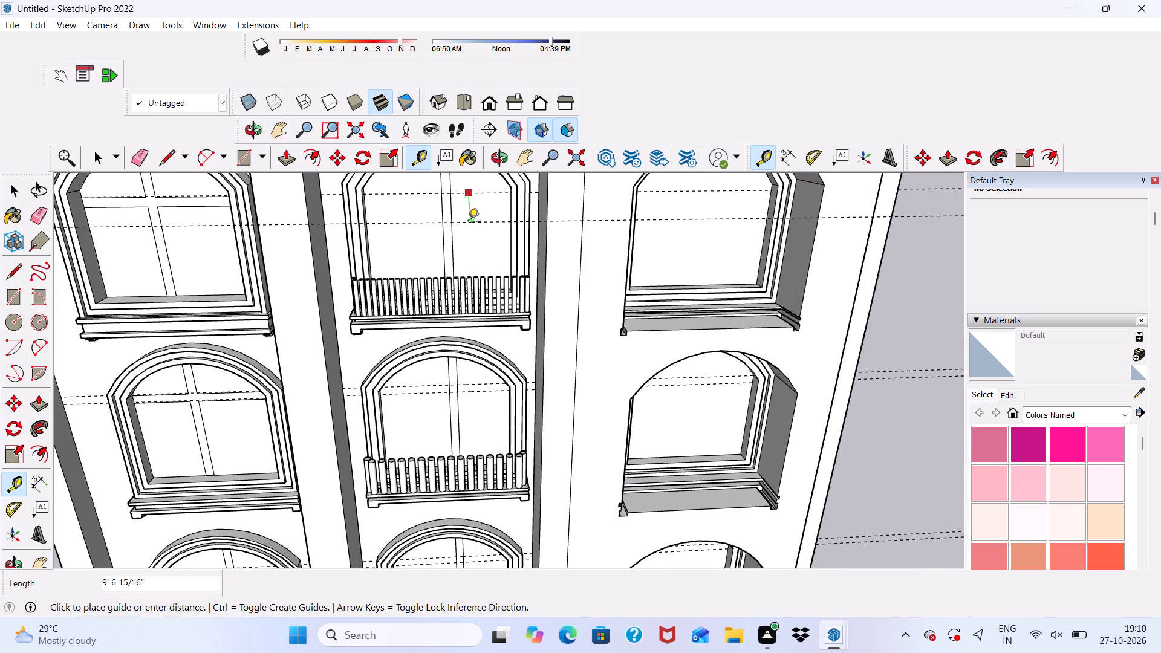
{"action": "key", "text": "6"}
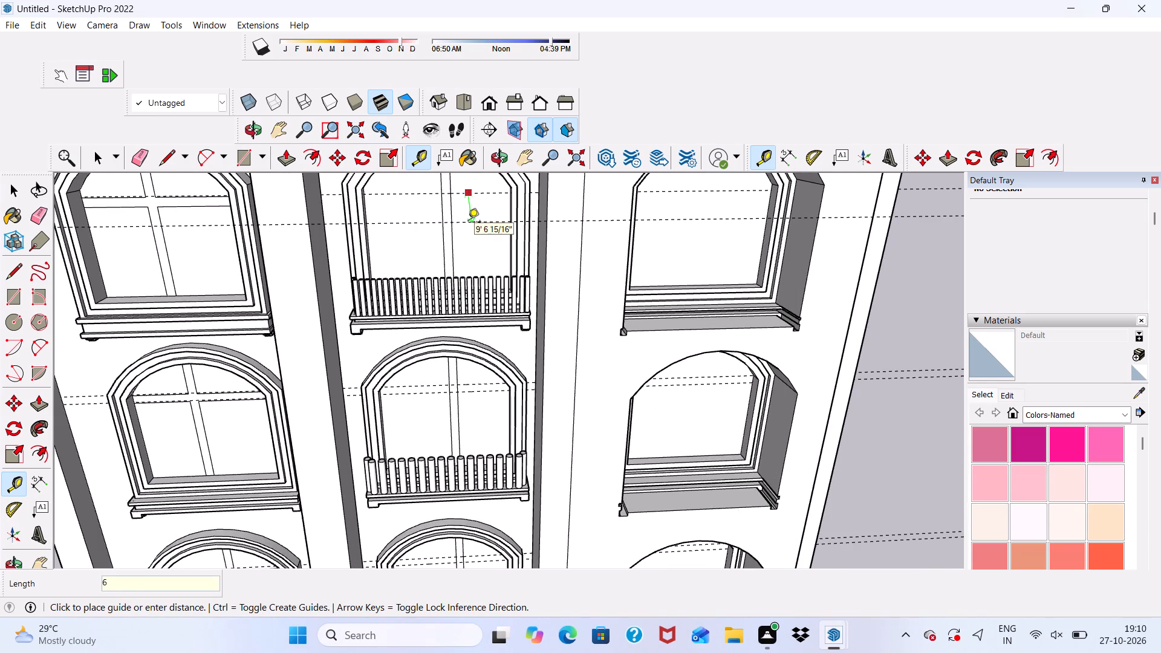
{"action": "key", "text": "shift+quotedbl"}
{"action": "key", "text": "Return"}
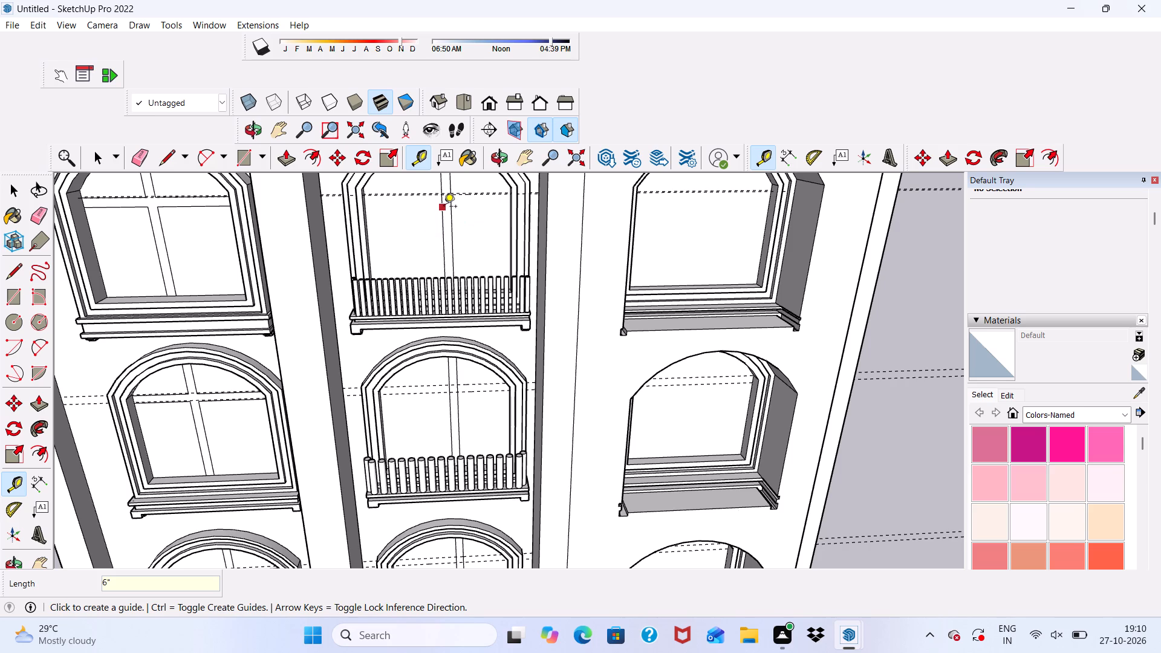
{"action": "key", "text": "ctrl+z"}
Offset a second horizontal guide 6" below the first one in the middle column's top balcony window.
{"action": "scroll", "coordinate": [444, 207], "scroll_direction": "up", "scroll_amount": 4}
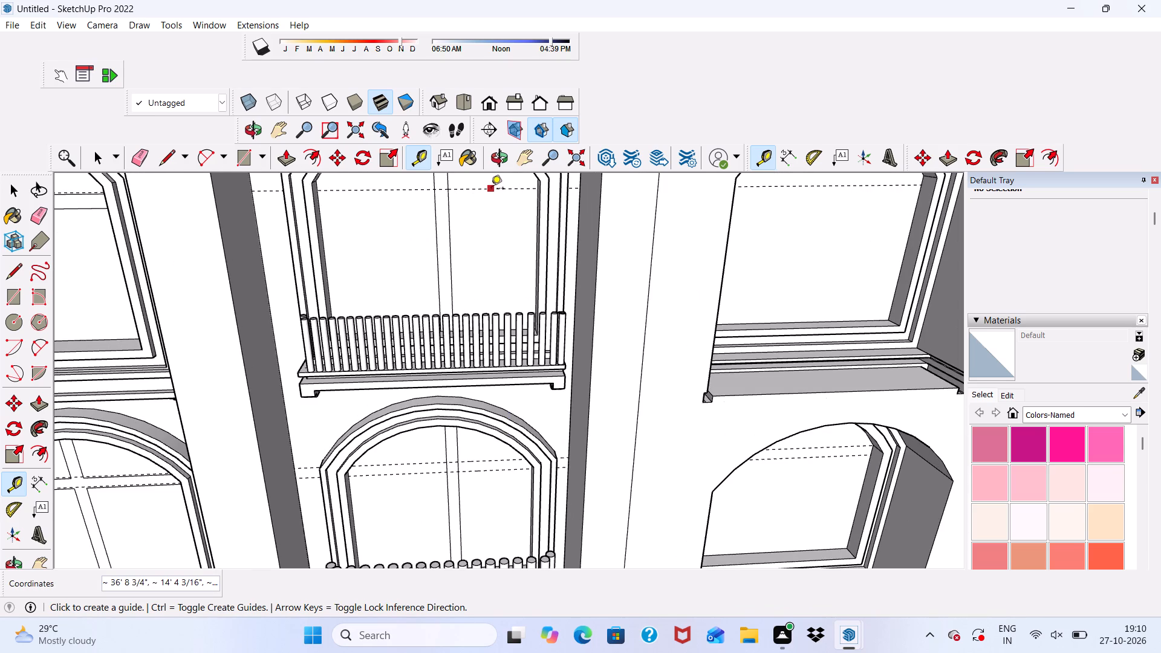
{"action": "left_click", "coordinate": [491, 189]}
{"action": "type", "text": "6\""}
{"action": "key", "text": "Return"}
Draw two lines about 8' 1" long along the guides between the inner frame edges of the middle column's top balcony window.
{"action": "key", "text": "space"}
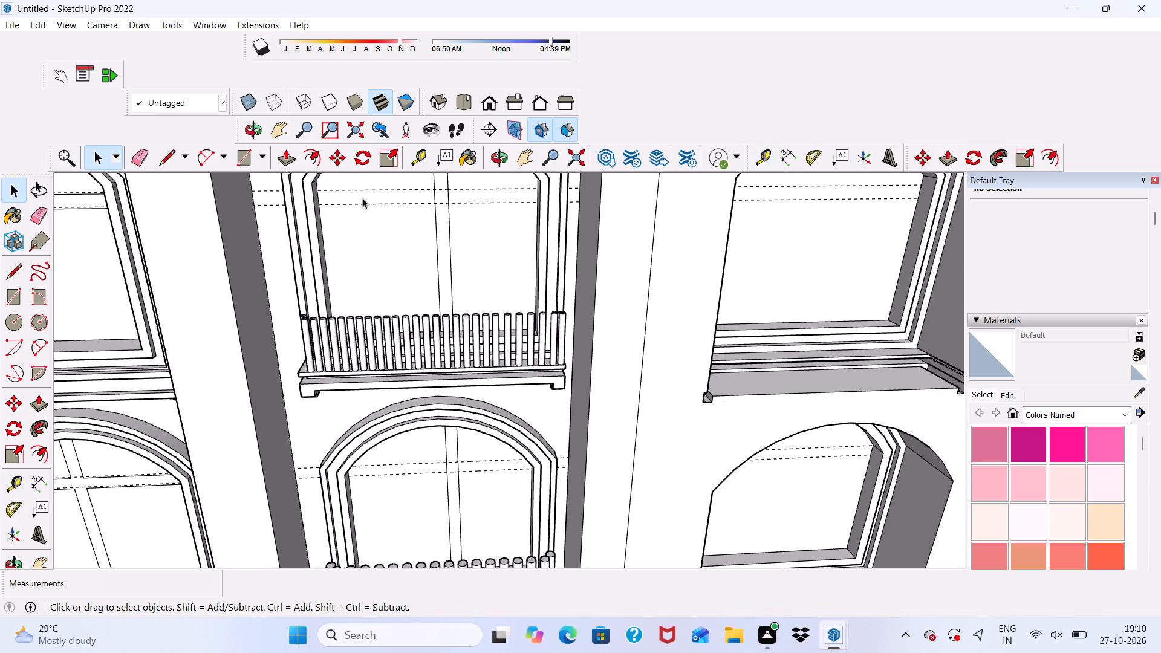
{"action": "left_click", "coordinate": [166, 148]}
{"action": "scroll", "coordinate": [171, 213], "scroll_direction": "down", "scroll_amount": 4}
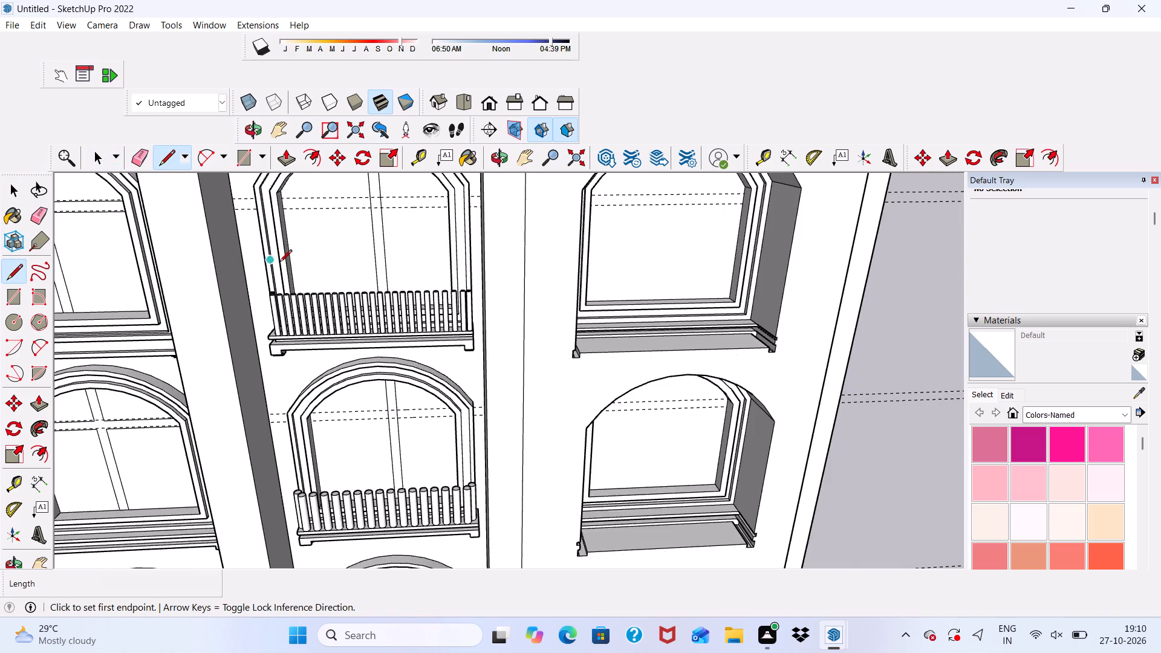
{"action": "scroll", "coordinate": [279, 263], "scroll_direction": "up", "scroll_amount": 2}
{"action": "scroll", "coordinate": [297, 193], "scroll_direction": "up", "scroll_amount": 6}
{"action": "left_click", "coordinate": [275, 181]}
{"action": "scroll", "coordinate": [345, 201], "scroll_direction": "down", "scroll_amount": 3}
{"action": "scroll", "coordinate": [575, 185], "scroll_direction": "up", "scroll_amount": 7}
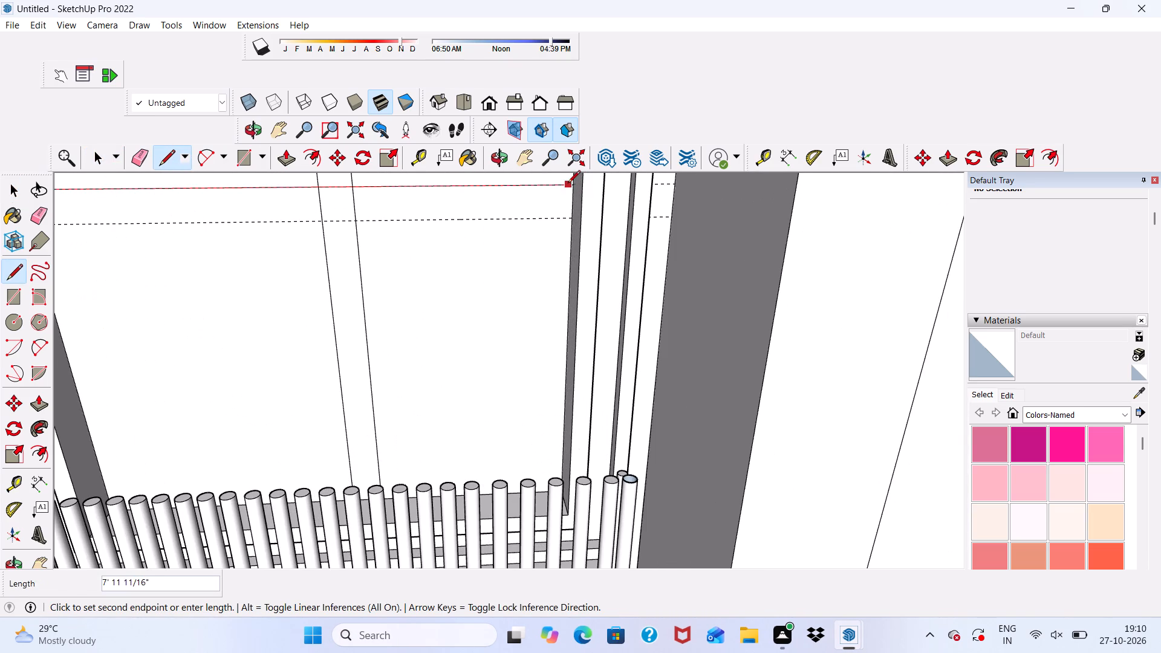
{"action": "left_click", "coordinate": [576, 187]}
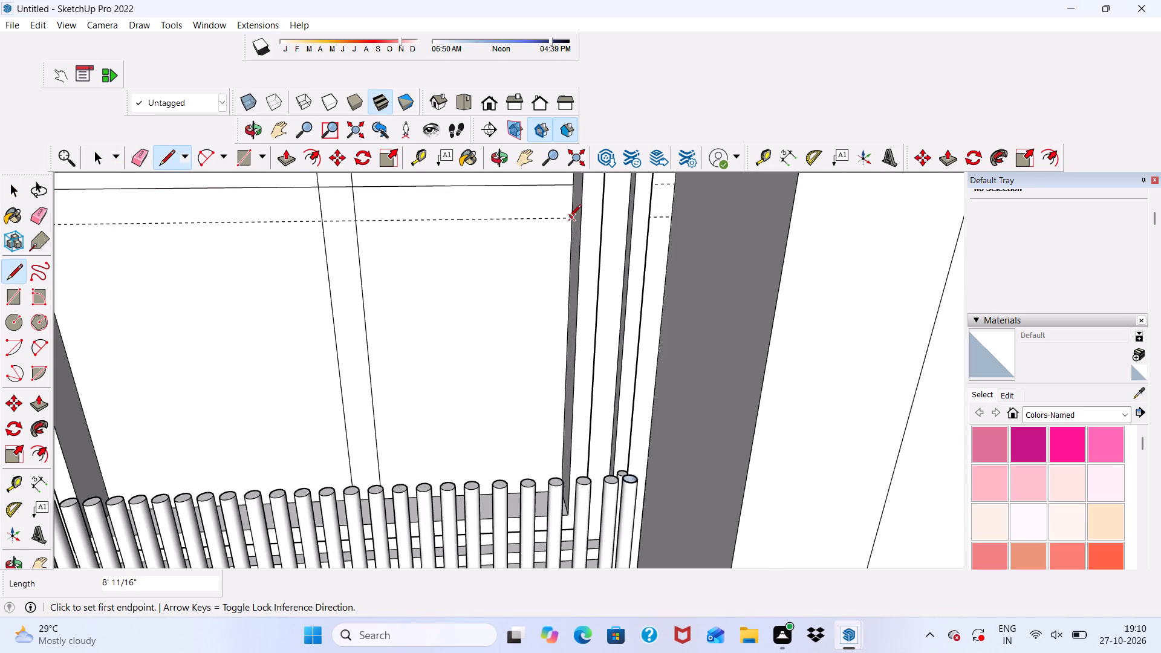
{"action": "left_click", "coordinate": [569, 218]}
{"action": "scroll", "coordinate": [434, 273], "scroll_direction": "down", "scroll_amount": 10}
{"action": "scroll", "coordinate": [332, 273], "scroll_direction": "up", "scroll_amount": 10}
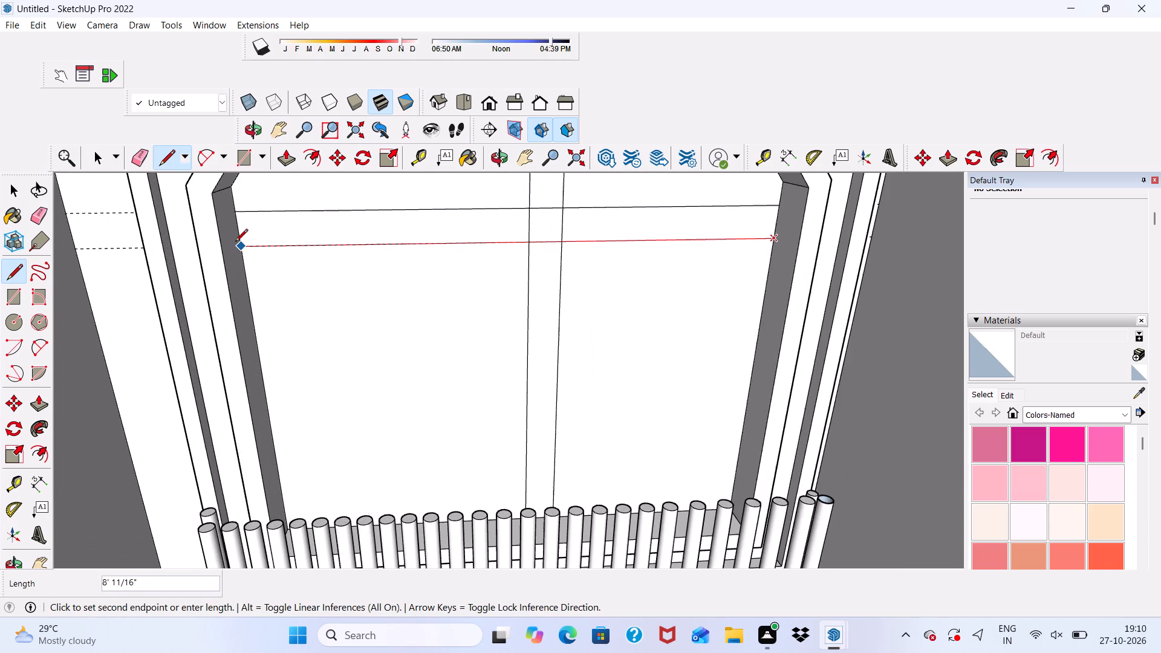
{"action": "scroll", "coordinate": [242, 244], "scroll_direction": "up", "scroll_amount": 1}
{"action": "left_click", "coordinate": [242, 245]}
Draw a line about 8' 1" long along the upper guide between the inner frame edges of the middle column's second balcony window from the top.
{"action": "scroll", "coordinate": [242, 245], "scroll_direction": "down", "scroll_amount": 11}
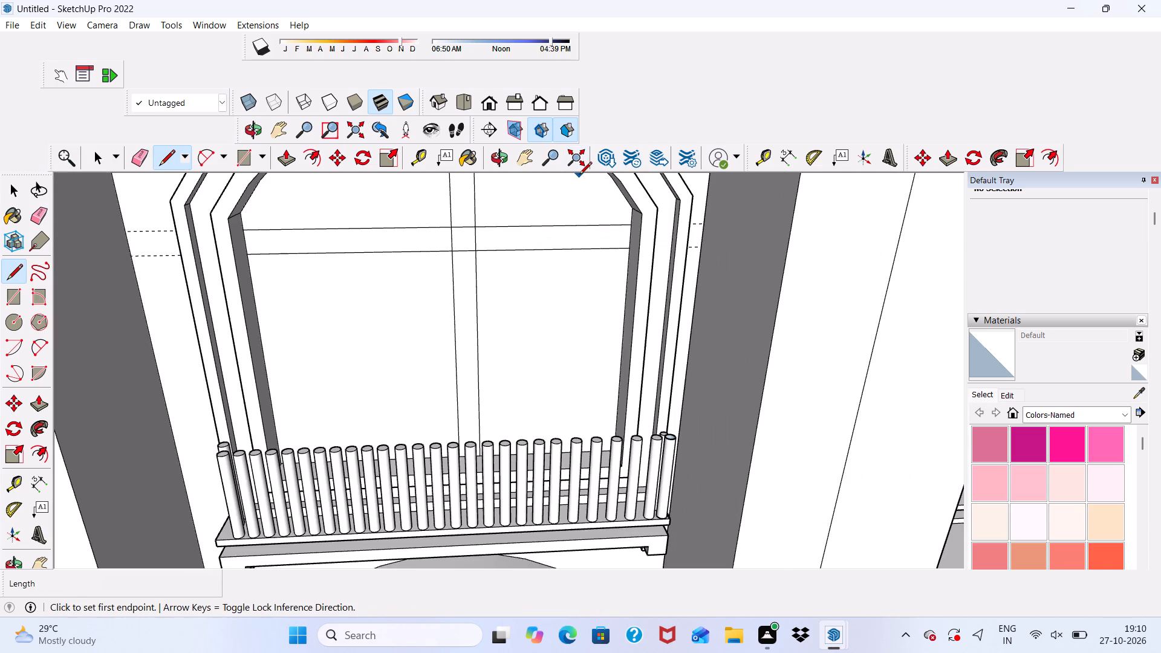
{"action": "scroll", "coordinate": [579, 175], "scroll_direction": "down", "scroll_amount": 20}
{"action": "scroll", "coordinate": [579, 175], "scroll_direction": "down", "scroll_amount": 3}
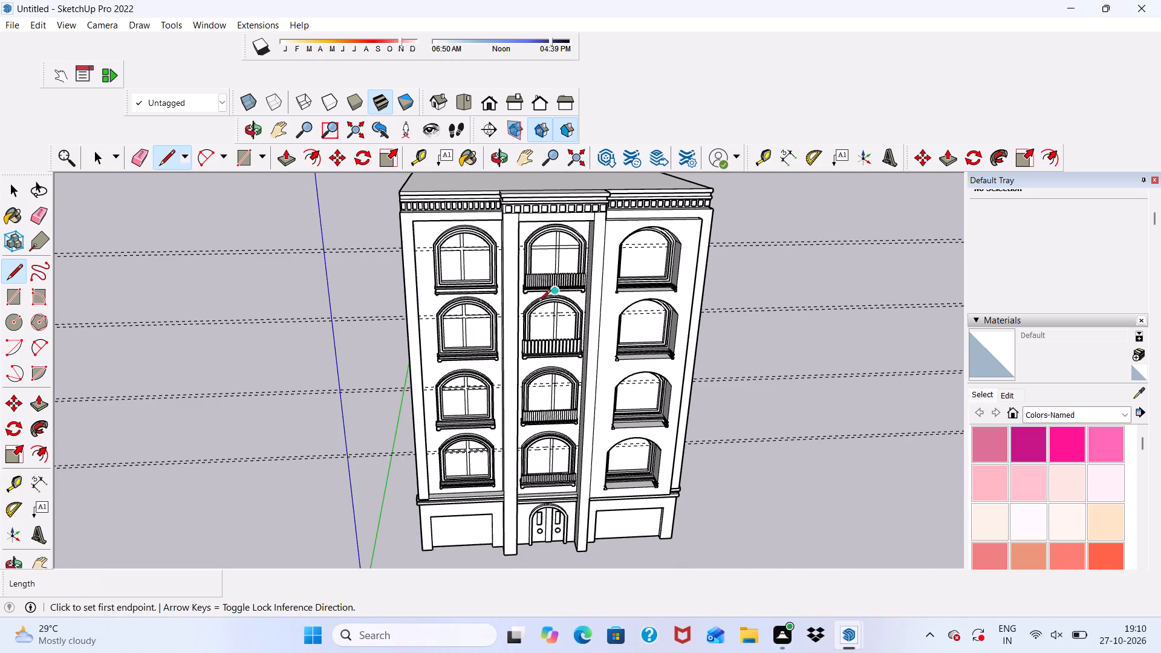
{"action": "scroll", "coordinate": [520, 368], "scroll_direction": "up", "scroll_amount": 3}
{"action": "scroll", "coordinate": [547, 306], "scroll_direction": "up", "scroll_amount": 5}
{"action": "middle_click_drag", "start_coordinate": [543, 301], "coordinate": [538, 197]}
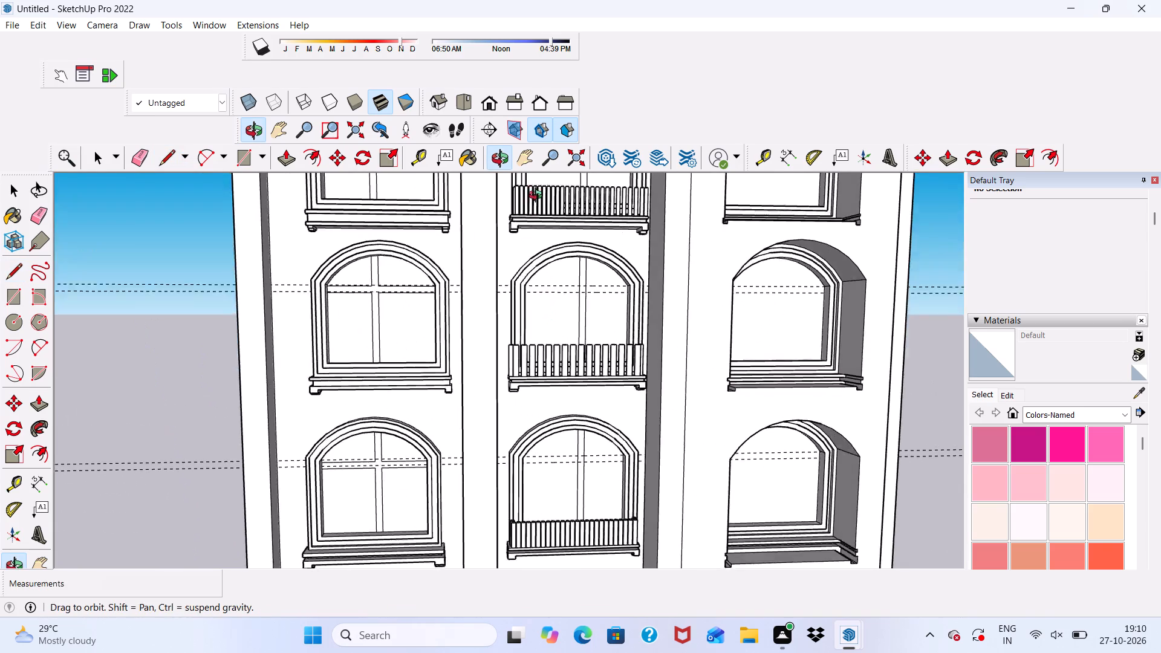
{"action": "middle_click_drag", "start_coordinate": [538, 197], "coordinate": [538, 195]}
{"action": "scroll", "coordinate": [538, 297], "scroll_direction": "up", "scroll_amount": 13}
{"action": "middle_click_drag", "start_coordinate": [539, 285], "coordinate": [483, 320]}
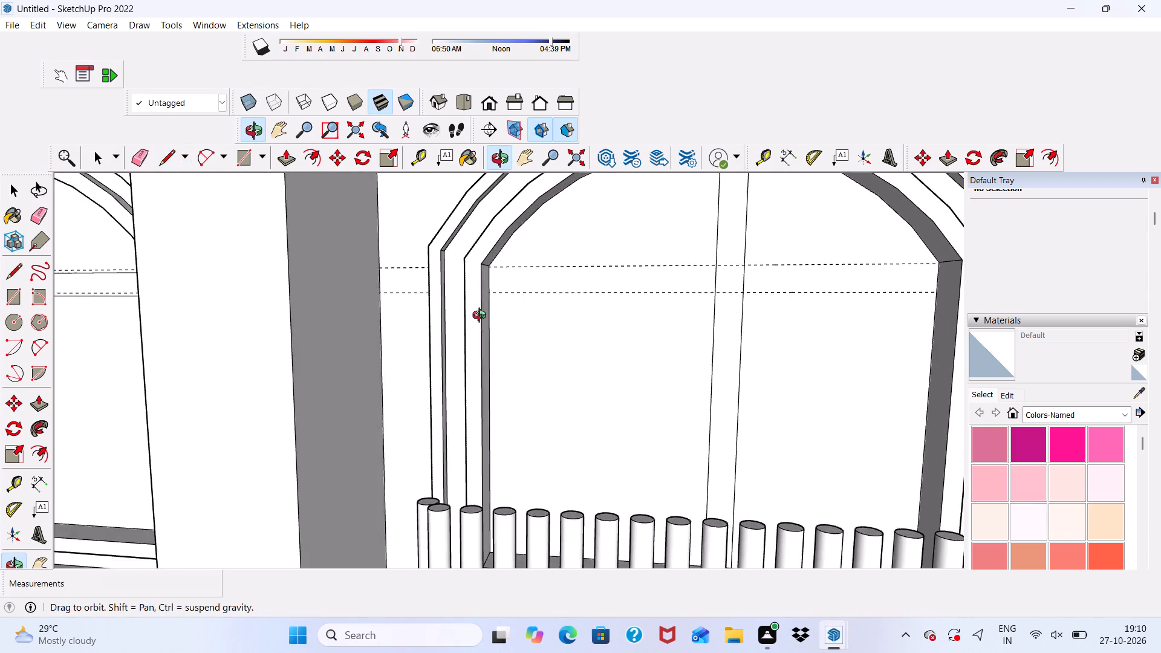
{"action": "scroll", "coordinate": [485, 296], "scroll_direction": "up", "scroll_amount": 12}
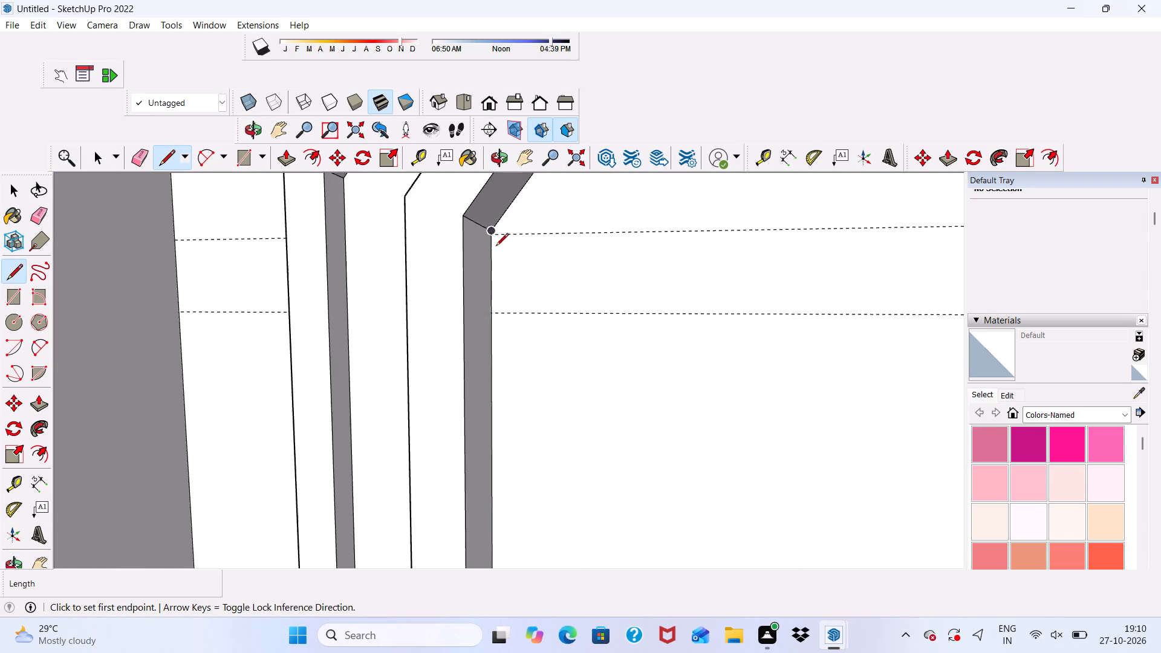
{"action": "scroll", "coordinate": [496, 247], "scroll_direction": "up", "scroll_amount": 3}
{"action": "left_click", "coordinate": [489, 233]}
{"action": "scroll", "coordinate": [525, 244], "scroll_direction": "down", "scroll_amount": 5}
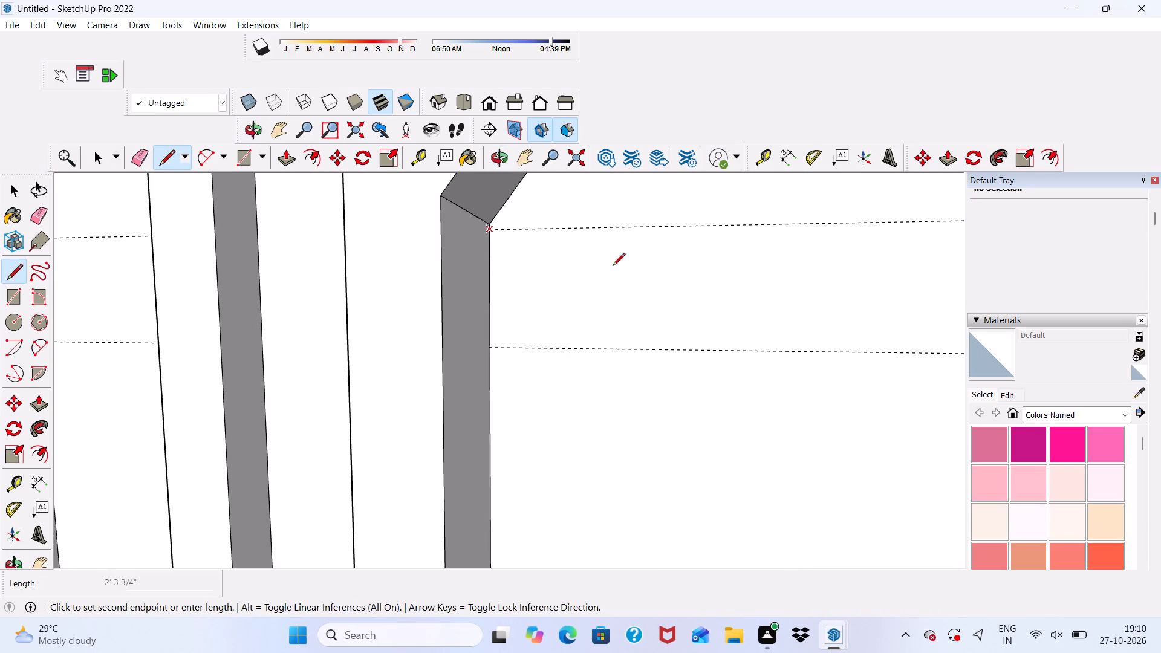
{"action": "scroll", "coordinate": [554, 245], "scroll_direction": "down", "scroll_amount": 10}
{"action": "scroll", "coordinate": [685, 262], "scroll_direction": "up", "scroll_amount": 1}
{"action": "scroll", "coordinate": [645, 249], "scroll_direction": "down", "scroll_amount": 8}
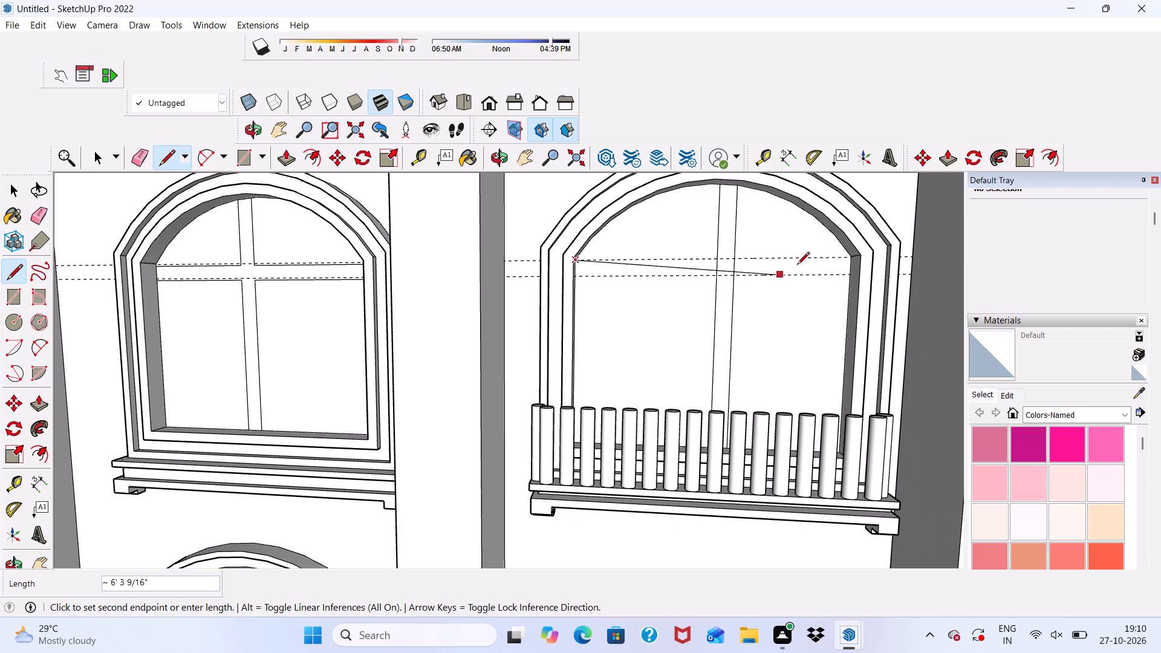
{"action": "scroll", "coordinate": [802, 267], "scroll_direction": "up", "scroll_amount": 2}
{"action": "left_click", "coordinate": [856, 258]}
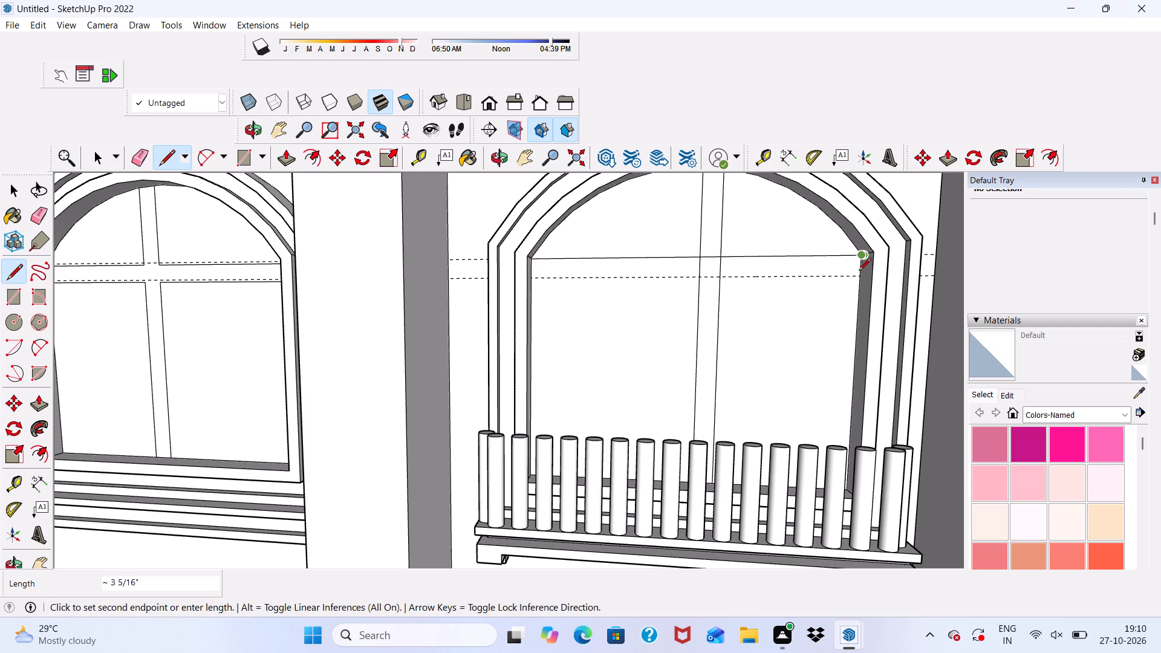
{"action": "left_click", "coordinate": [859, 276]}
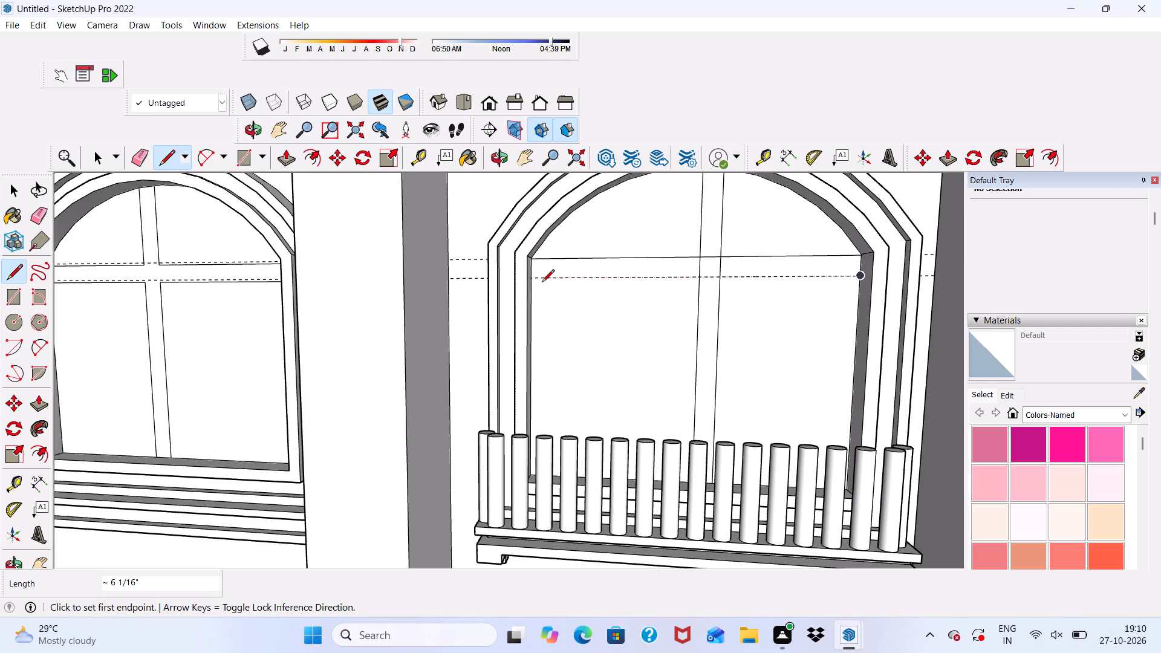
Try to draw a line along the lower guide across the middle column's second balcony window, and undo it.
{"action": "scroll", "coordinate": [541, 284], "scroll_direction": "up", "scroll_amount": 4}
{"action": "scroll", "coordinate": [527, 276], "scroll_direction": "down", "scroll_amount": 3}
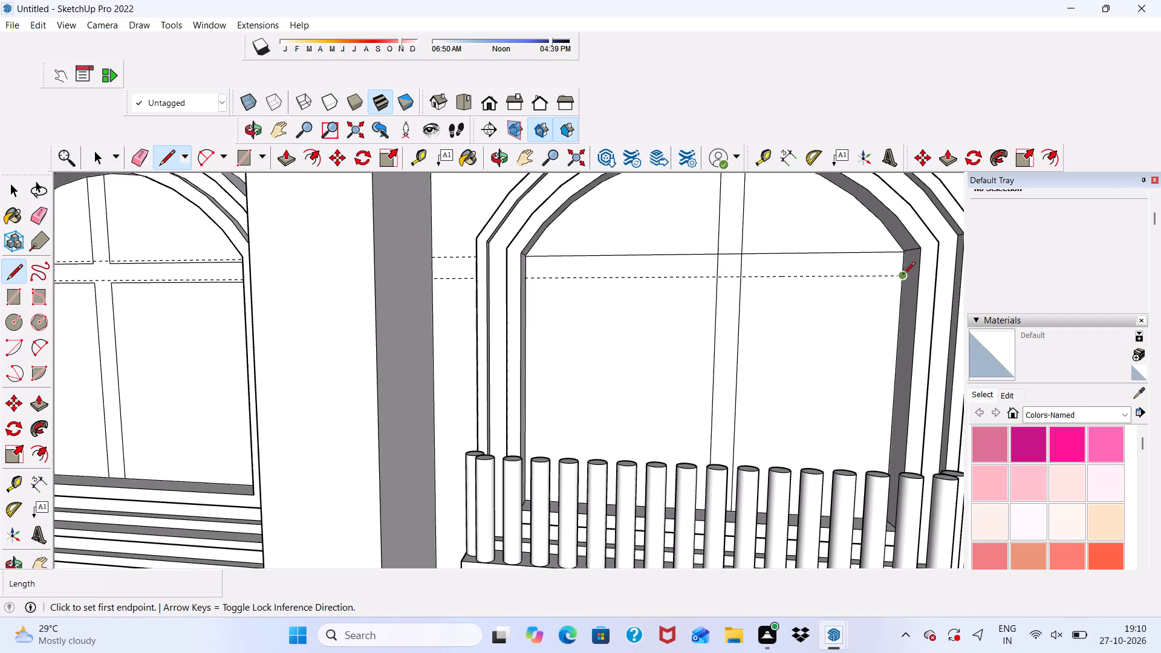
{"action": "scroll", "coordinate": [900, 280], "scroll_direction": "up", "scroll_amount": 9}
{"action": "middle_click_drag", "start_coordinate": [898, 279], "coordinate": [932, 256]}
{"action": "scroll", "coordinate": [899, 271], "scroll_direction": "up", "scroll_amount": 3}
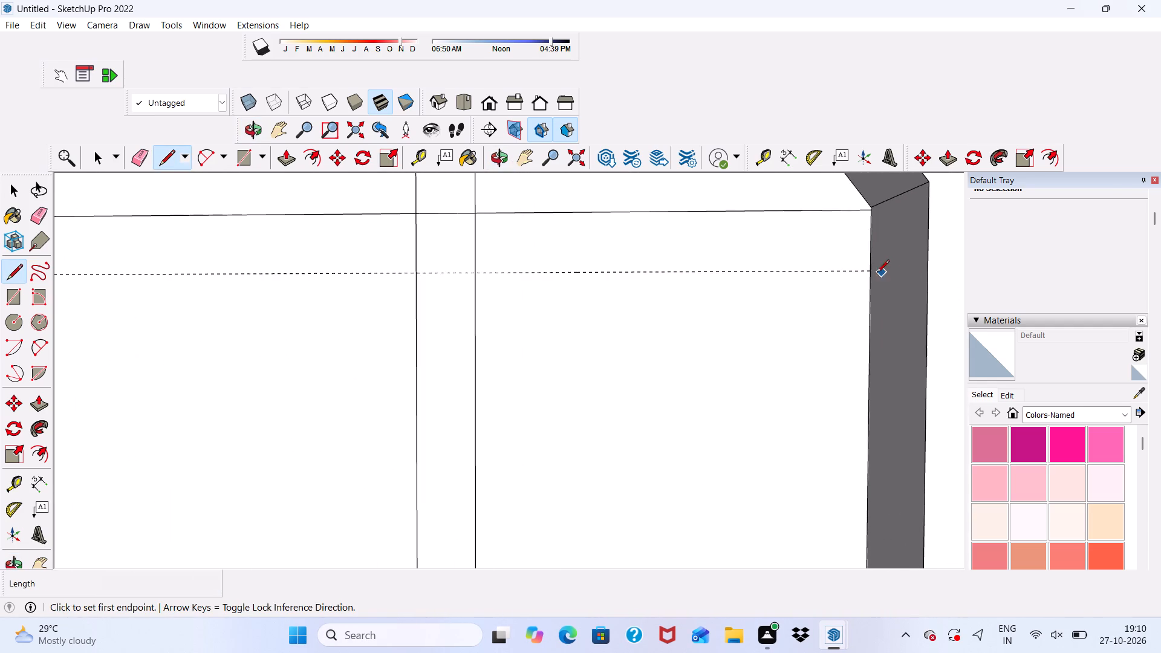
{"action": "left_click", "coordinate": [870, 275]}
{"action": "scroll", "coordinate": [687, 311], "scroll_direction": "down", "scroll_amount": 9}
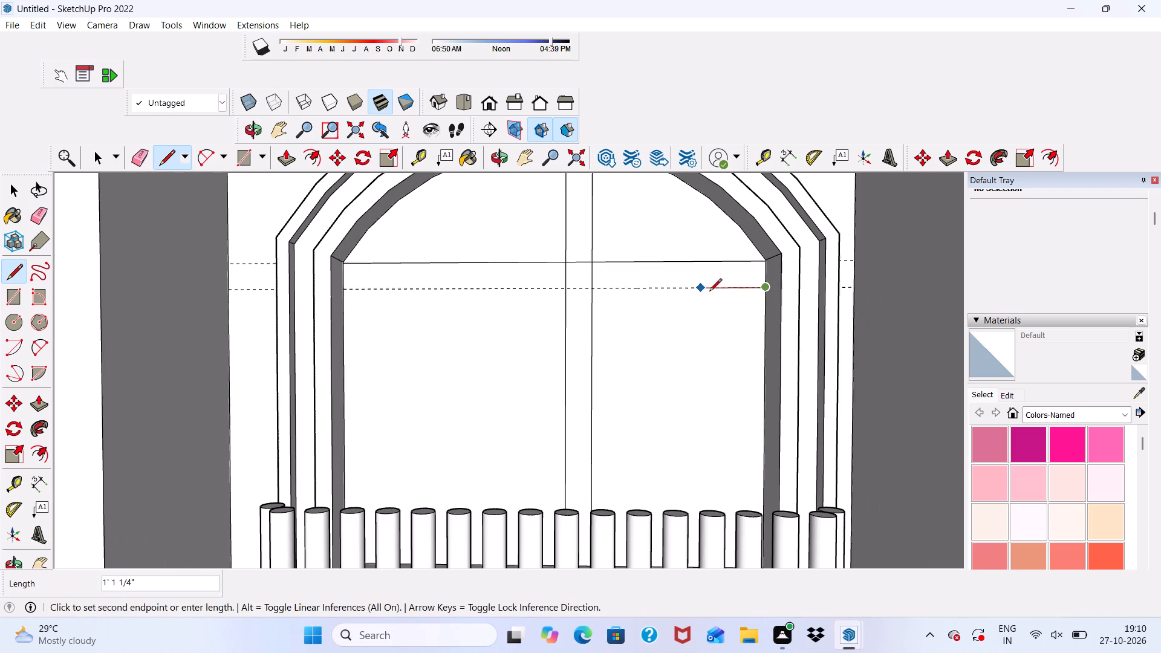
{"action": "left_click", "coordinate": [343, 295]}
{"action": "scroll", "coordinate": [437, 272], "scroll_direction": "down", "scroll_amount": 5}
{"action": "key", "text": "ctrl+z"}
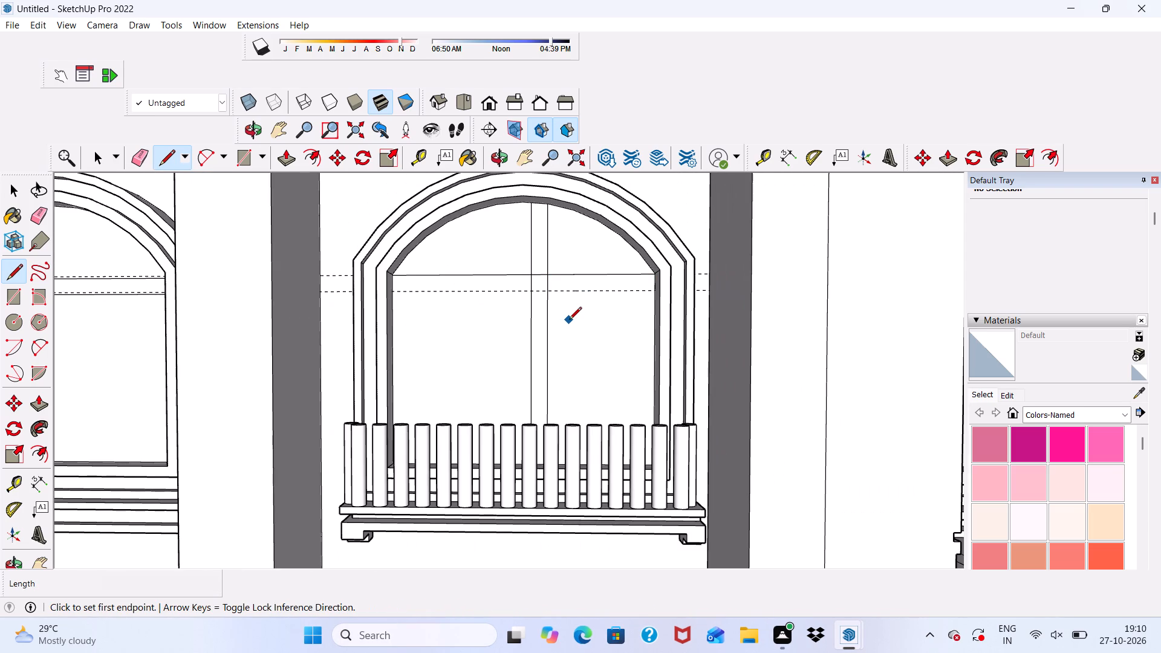
Draw a line about 8' 1" long along the lower guide between the inner frame edges of the middle column's second balcony window.
{"action": "middle_click_drag", "start_coordinate": [567, 320], "coordinate": [497, 319]}
{"action": "scroll", "coordinate": [457, 271], "scroll_direction": "up", "scroll_amount": 3}
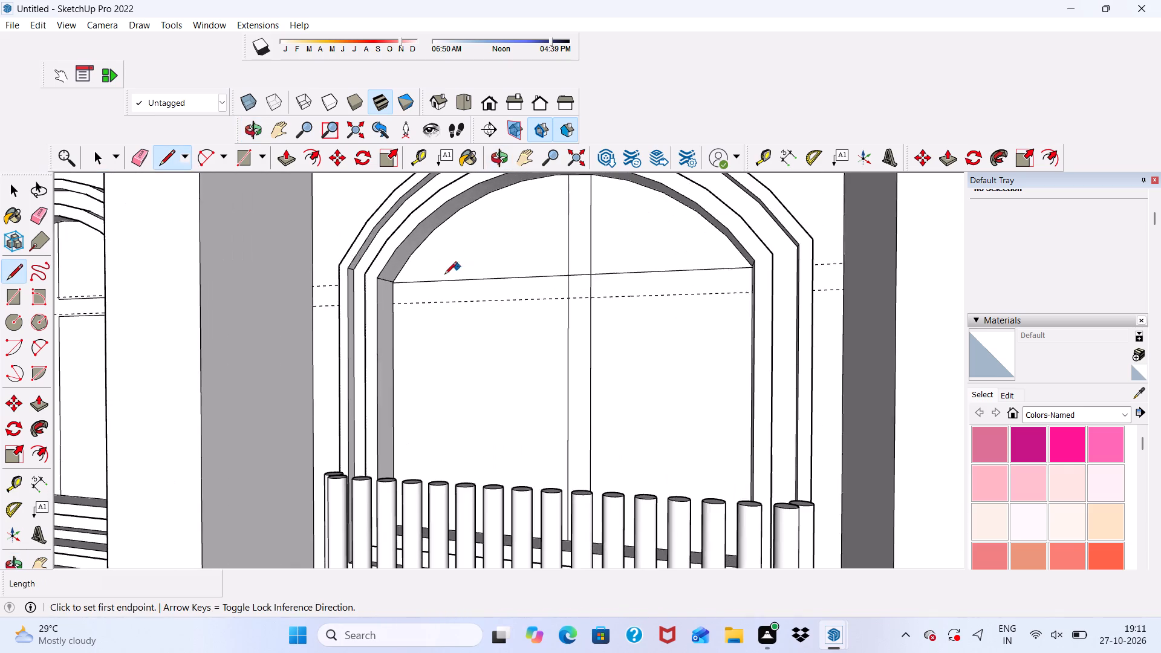
{"action": "scroll", "coordinate": [444, 275], "scroll_direction": "up", "scroll_amount": 3}
{"action": "scroll", "coordinate": [363, 328], "scroll_direction": "up", "scroll_amount": 7}
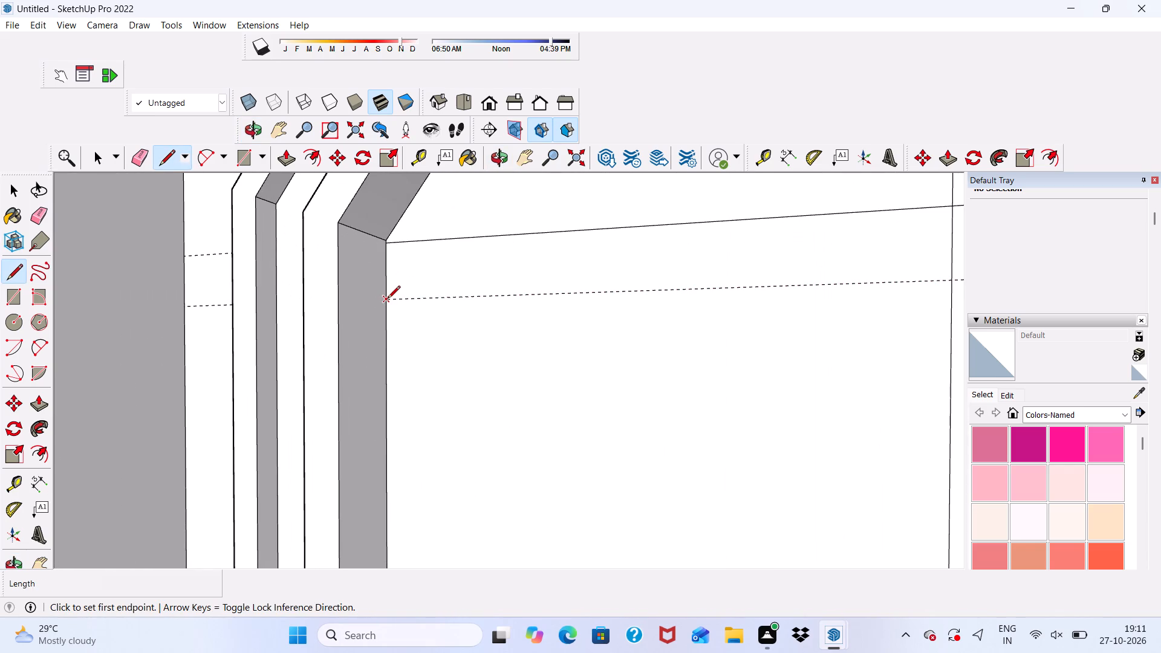
{"action": "left_click", "coordinate": [388, 299]}
{"action": "scroll", "coordinate": [597, 314], "scroll_direction": "down", "scroll_amount": 3}
{"action": "scroll", "coordinate": [499, 303], "scroll_direction": "down", "scroll_amount": 8}
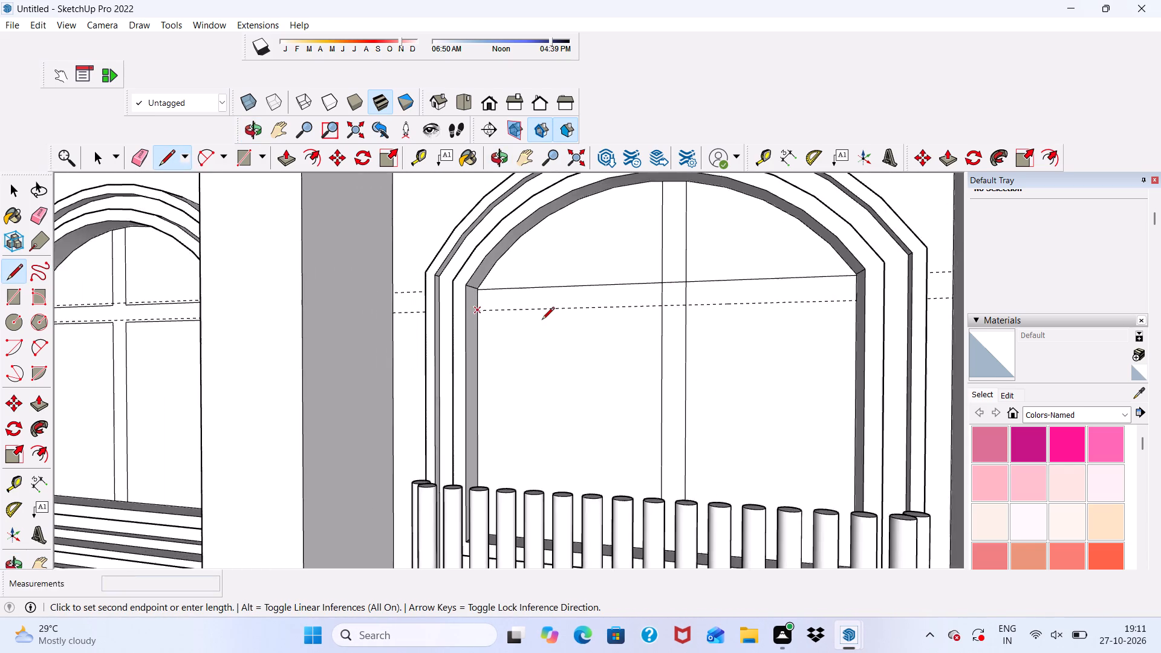
{"action": "scroll", "coordinate": [542, 320], "scroll_direction": "down", "scroll_amount": 2}
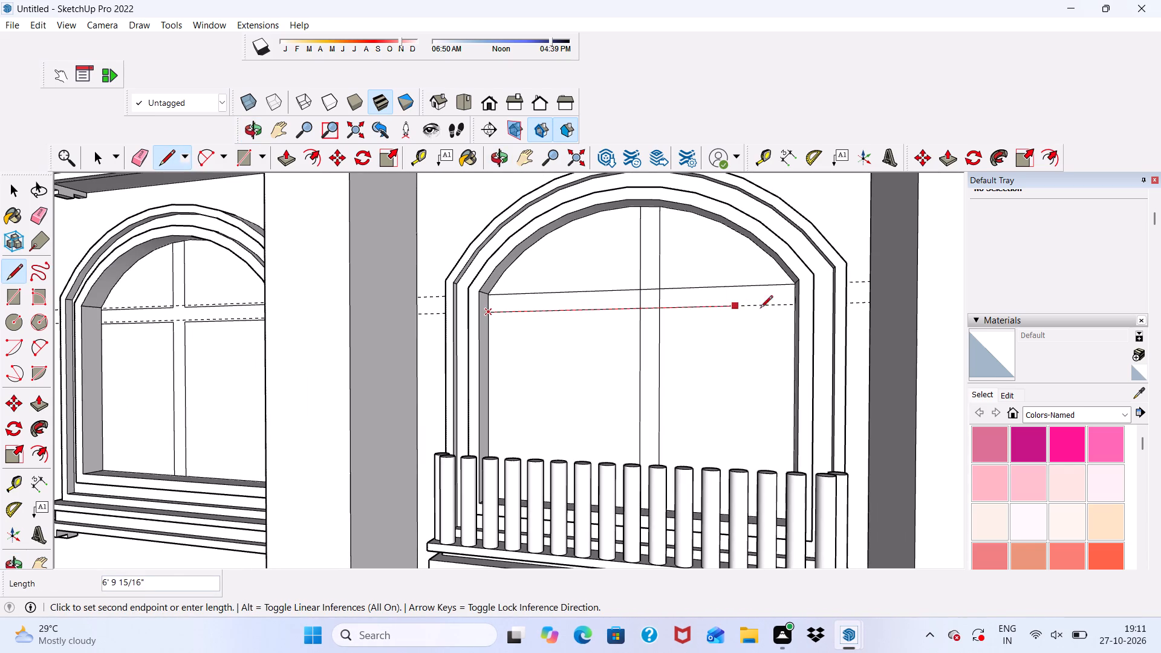
{"action": "scroll", "coordinate": [775, 309], "scroll_direction": "up", "scroll_amount": 8}
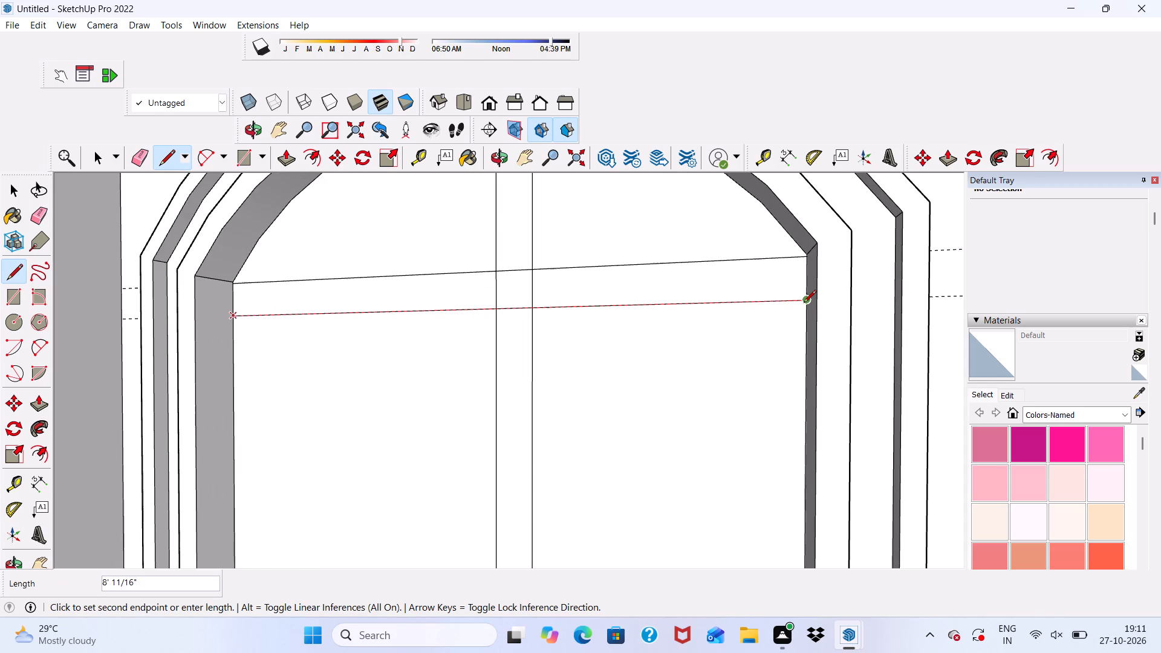
{"action": "left_click", "coordinate": [804, 304]}
Draw a line about 8' 1" long along the upper guide between the inner frame edges of the middle column's third balcony window.
{"action": "scroll", "coordinate": [705, 306], "scroll_direction": "down", "scroll_amount": 3}
{"action": "scroll", "coordinate": [744, 271], "scroll_direction": "down", "scroll_amount": 5}
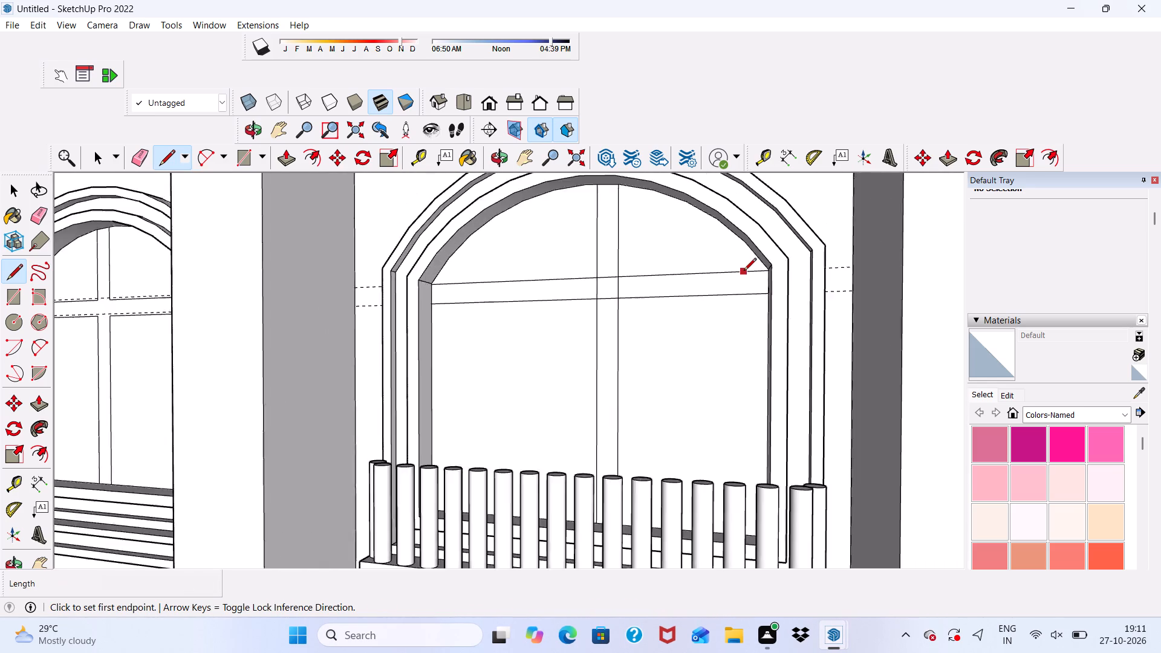
{"action": "scroll", "coordinate": [732, 268], "scroll_direction": "down", "scroll_amount": 11}
{"action": "scroll", "coordinate": [672, 479], "scroll_direction": "up", "scroll_amount": 5}
{"action": "scroll", "coordinate": [597, 477], "scroll_direction": "up", "scroll_amount": 3}
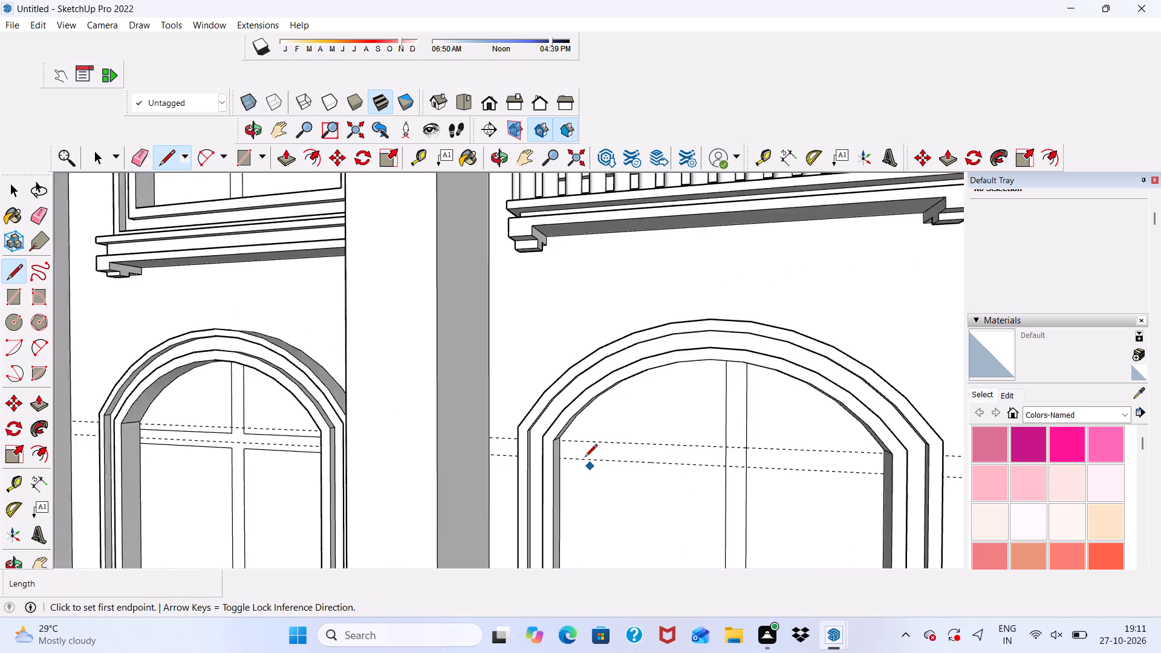
{"action": "scroll", "coordinate": [585, 458], "scroll_direction": "up", "scroll_amount": 15}
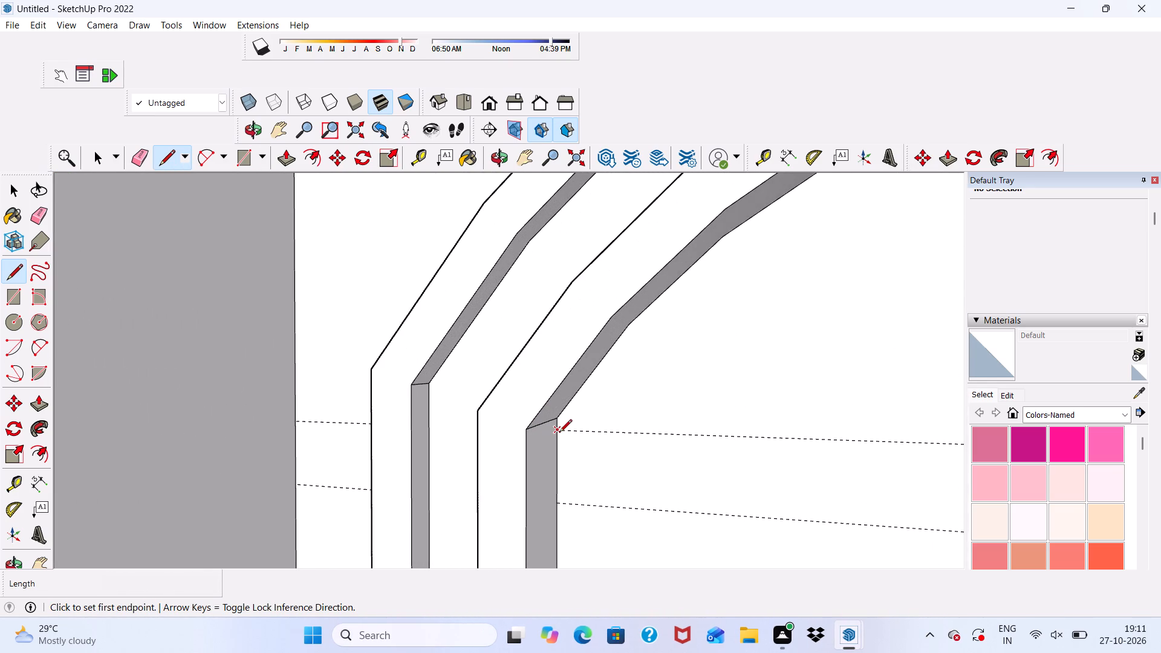
{"action": "left_click", "coordinate": [559, 433]}
{"action": "scroll", "coordinate": [628, 437], "scroll_direction": "down", "scroll_amount": 3}
{"action": "scroll", "coordinate": [590, 389], "scroll_direction": "down", "scroll_amount": 6}
{"action": "scroll", "coordinate": [497, 389], "scroll_direction": "down", "scroll_amount": 5}
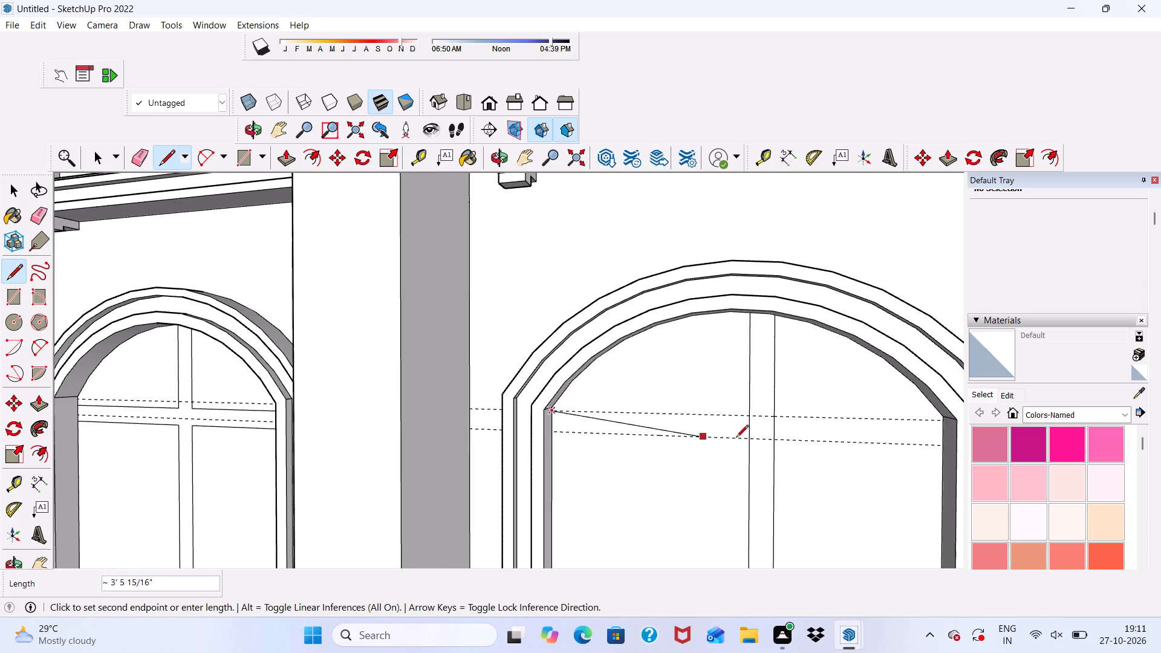
{"action": "scroll", "coordinate": [880, 423], "scroll_direction": "up", "scroll_amount": 1}
{"action": "scroll", "coordinate": [946, 426], "scroll_direction": "up", "scroll_amount": 1}
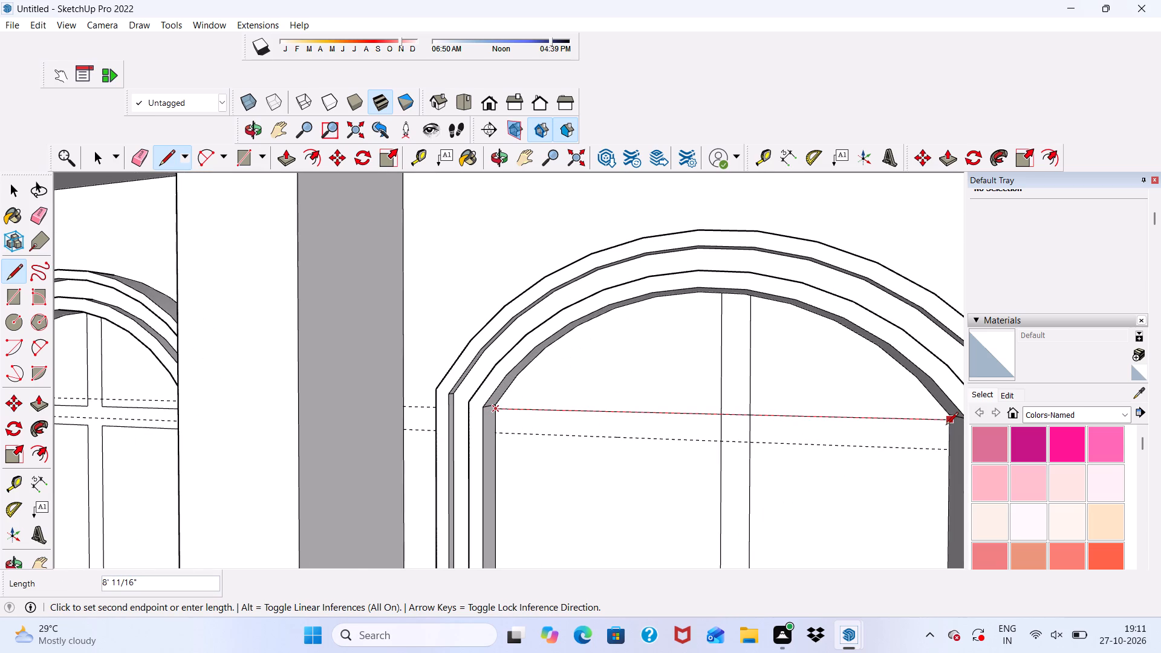
{"action": "left_click", "coordinate": [946, 426]}
Draw a line about 8' 1" long along the lower guide between the inner frame edges of the middle column's third balcony window.
{"action": "scroll", "coordinate": [476, 457], "scroll_direction": "up", "scroll_amount": 5}
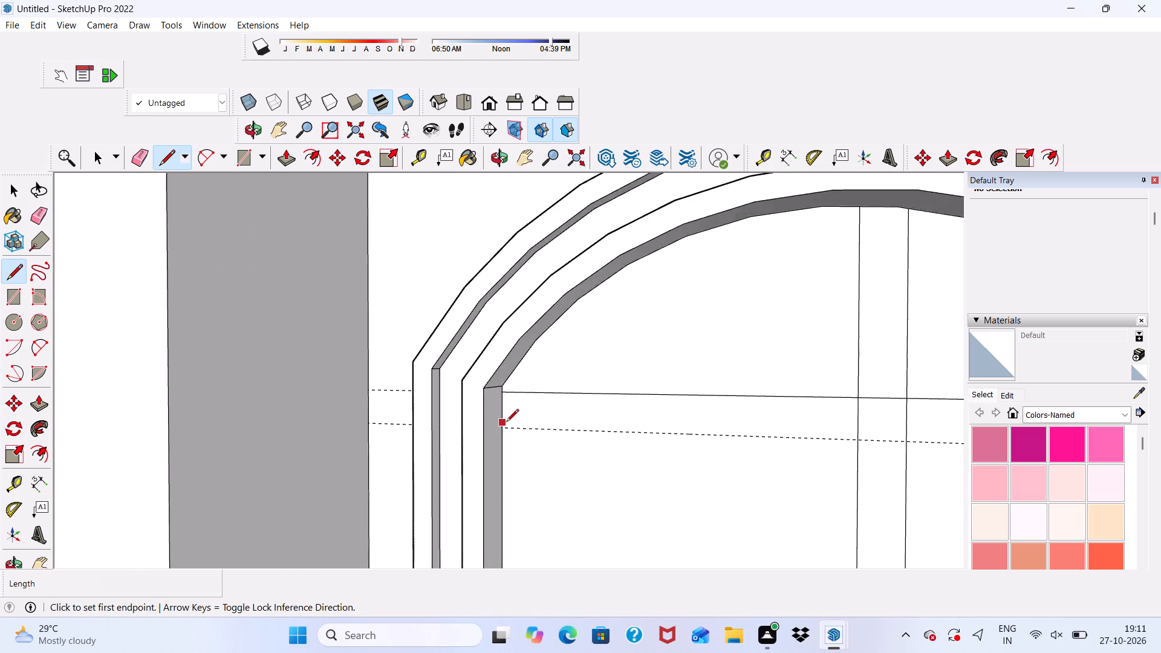
{"action": "scroll", "coordinate": [506, 423], "scroll_direction": "up", "scroll_amount": 2}
{"action": "scroll", "coordinate": [505, 431], "scroll_direction": "down", "scroll_amount": 1}
{"action": "scroll", "coordinate": [504, 432], "scroll_direction": "up", "scroll_amount": 9}
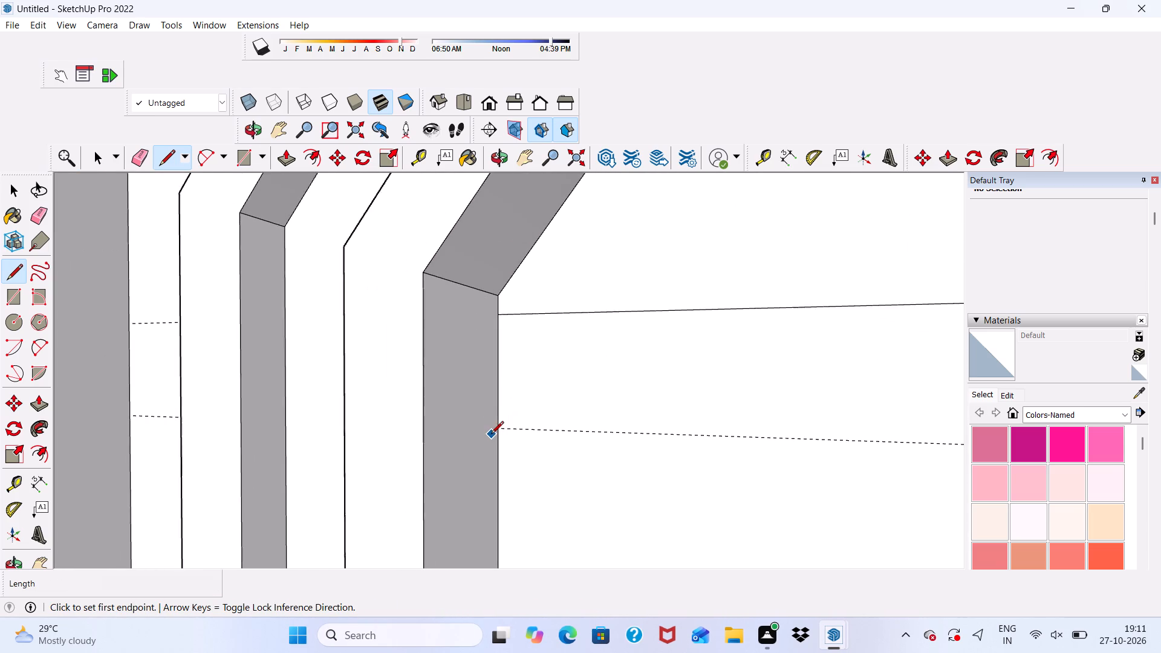
{"action": "scroll", "coordinate": [491, 435], "scroll_direction": "up", "scroll_amount": 1}
{"action": "left_click", "coordinate": [498, 430]}
{"action": "scroll", "coordinate": [518, 430], "scroll_direction": "down", "scroll_amount": 10}
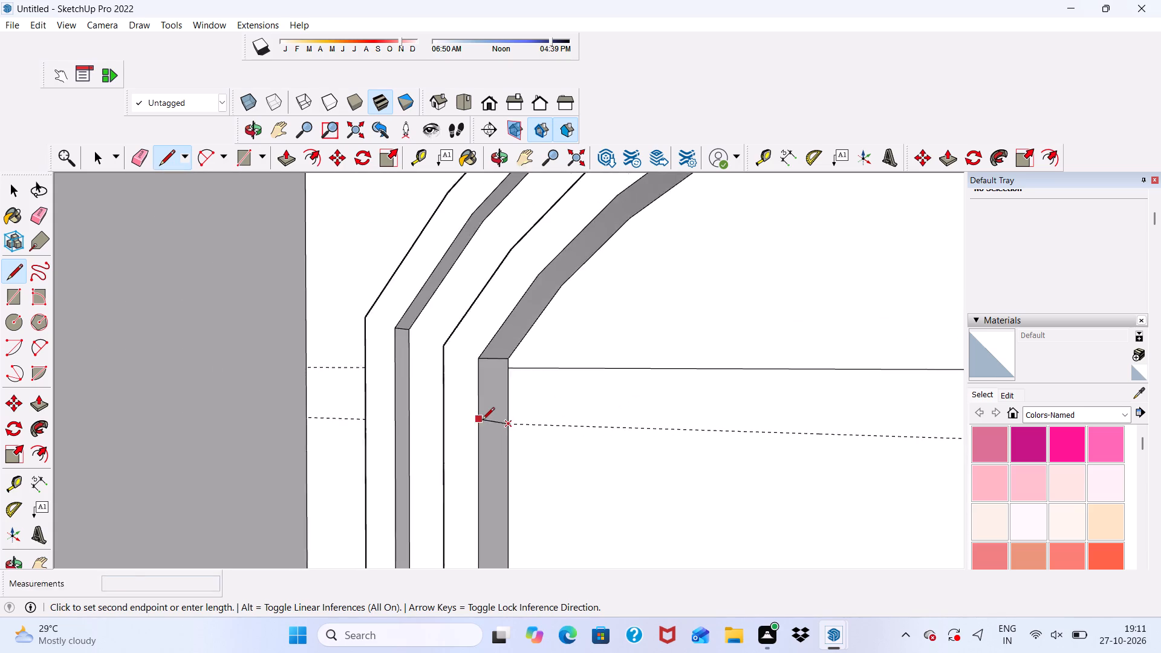
{"action": "scroll", "coordinate": [484, 420], "scroll_direction": "down", "scroll_amount": 5}
{"action": "scroll", "coordinate": [266, 436], "scroll_direction": "down", "scroll_amount": 6}
{"action": "scroll", "coordinate": [534, 430], "scroll_direction": "down", "scroll_amount": 3}
{"action": "scroll", "coordinate": [623, 451], "scroll_direction": "up", "scroll_amount": 4}
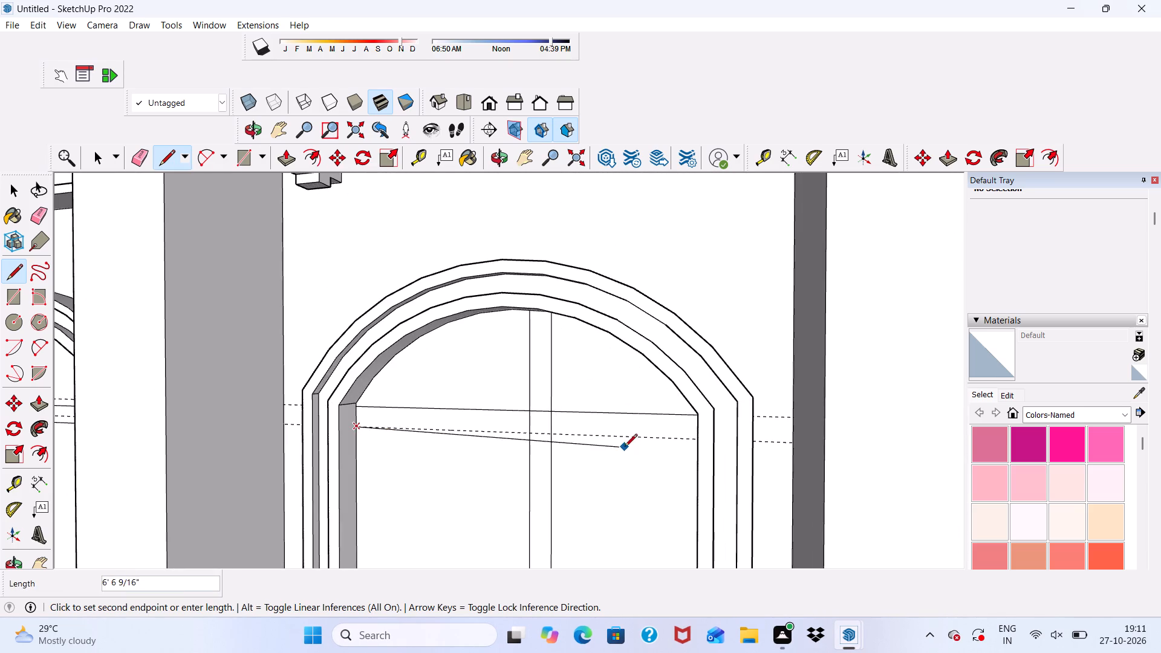
{"action": "middle_click_drag", "start_coordinate": [625, 447], "coordinate": [727, 415]}
{"action": "scroll", "coordinate": [713, 411], "scroll_direction": "up", "scroll_amount": 7}
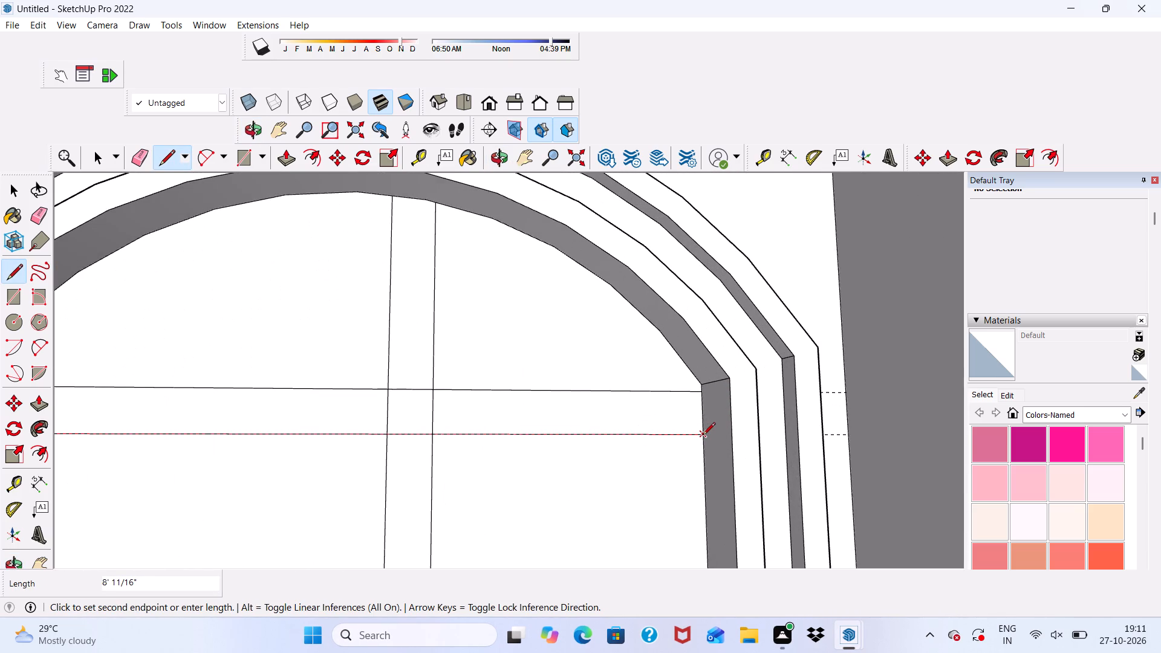
{"action": "left_click", "coordinate": [703, 436]}
Draw a line about 8' 1" long along the upper guide between the inner frame edges of the middle column's bottom balcony window.
{"action": "scroll", "coordinate": [629, 347], "scroll_direction": "down", "scroll_amount": 18}
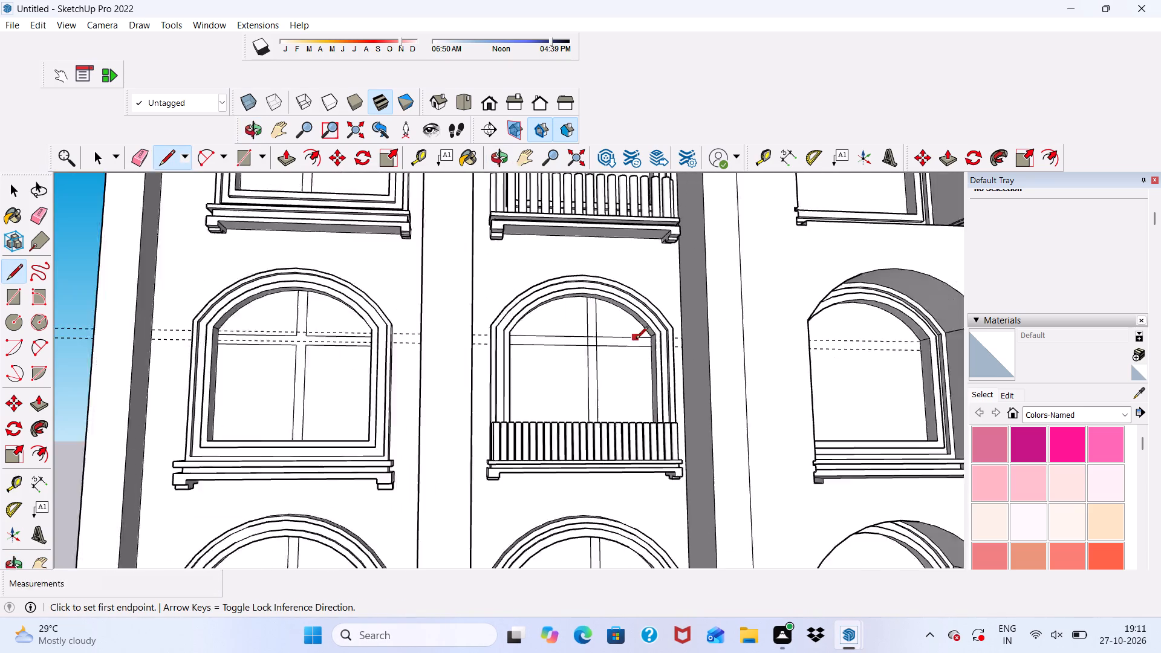
{"action": "scroll", "coordinate": [636, 340], "scroll_direction": "down", "scroll_amount": 6}
{"action": "scroll", "coordinate": [607, 466], "scroll_direction": "up", "scroll_amount": 5}
{"action": "scroll", "coordinate": [601, 464], "scroll_direction": "down", "scroll_amount": 4}
{"action": "middle_click_drag", "start_coordinate": [600, 473], "coordinate": [600, 529]}
{"action": "scroll", "coordinate": [597, 528], "scroll_direction": "up", "scroll_amount": 8}
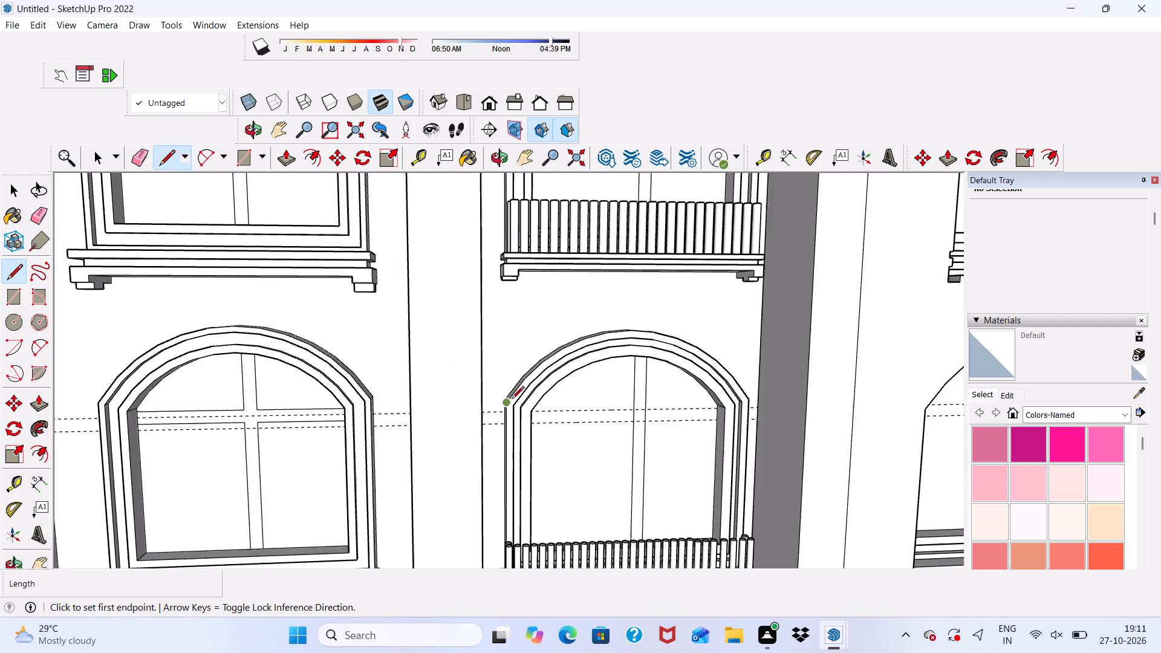
{"action": "scroll", "coordinate": [512, 400], "scroll_direction": "up", "scroll_amount": 4}
{"action": "scroll", "coordinate": [524, 394], "scroll_direction": "down", "scroll_amount": 4}
{"action": "middle_click_drag", "start_coordinate": [559, 434], "coordinate": [438, 375]}
{"action": "scroll", "coordinate": [527, 455], "scroll_direction": "up", "scroll_amount": 6}
{"action": "scroll", "coordinate": [559, 406], "scroll_direction": "up", "scroll_amount": 4}
{"action": "left_click", "coordinate": [554, 408]}
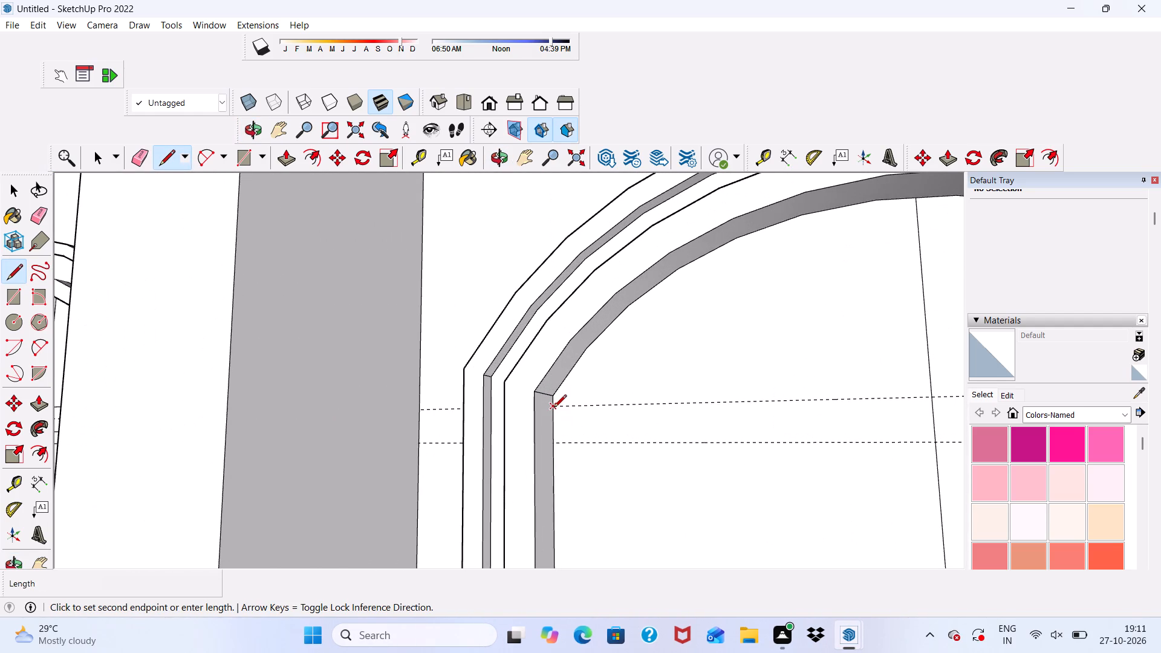
{"action": "scroll", "coordinate": [666, 408], "scroll_direction": "down", "scroll_amount": 3}
{"action": "scroll", "coordinate": [674, 411], "scroll_direction": "up", "scroll_amount": 1}
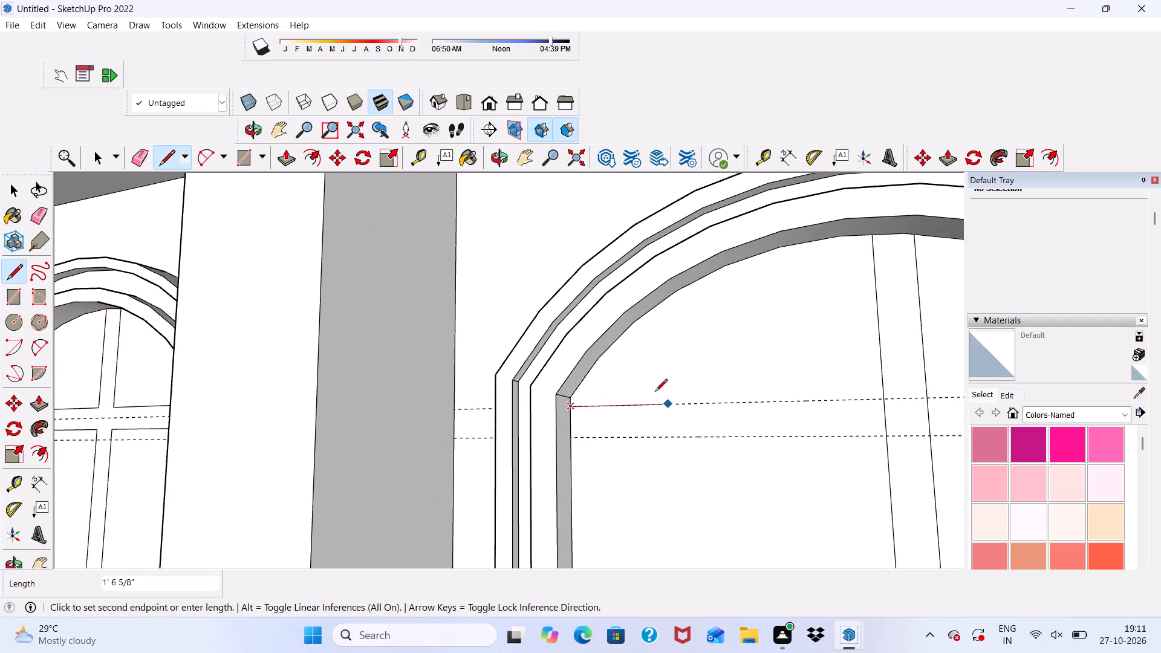
{"action": "scroll", "coordinate": [580, 382], "scroll_direction": "down", "scroll_amount": 7}
{"action": "scroll", "coordinate": [876, 394], "scroll_direction": "up", "scroll_amount": 6}
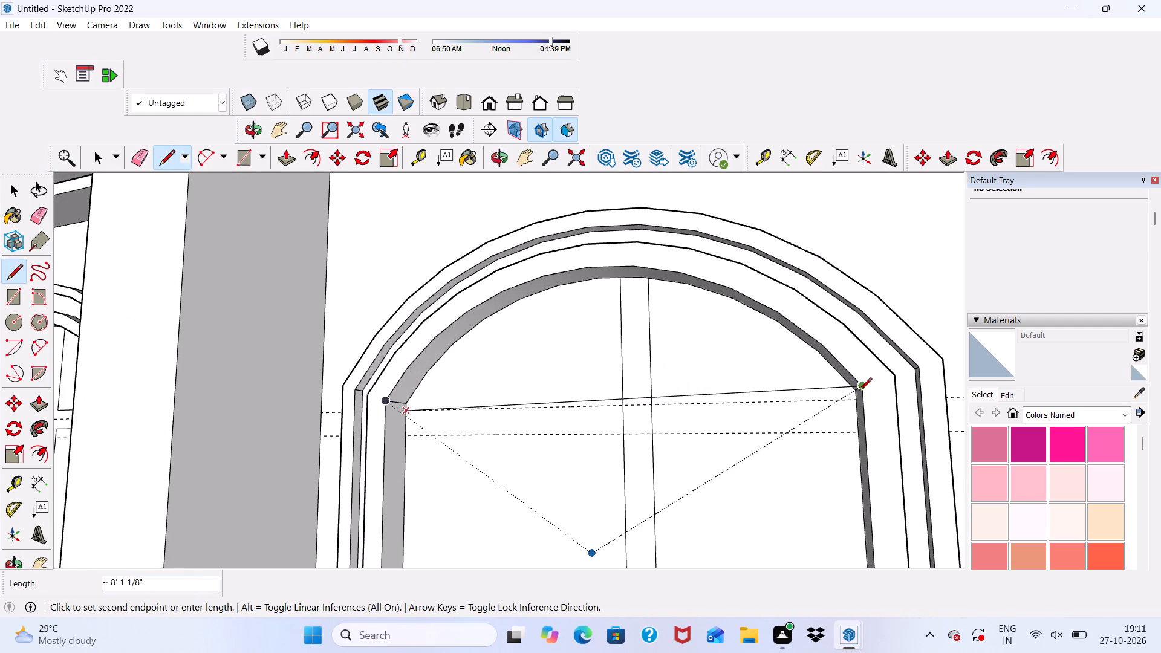
{"action": "scroll", "coordinate": [854, 405], "scroll_direction": "up", "scroll_amount": 2}
{"action": "left_click", "coordinate": [854, 405]}
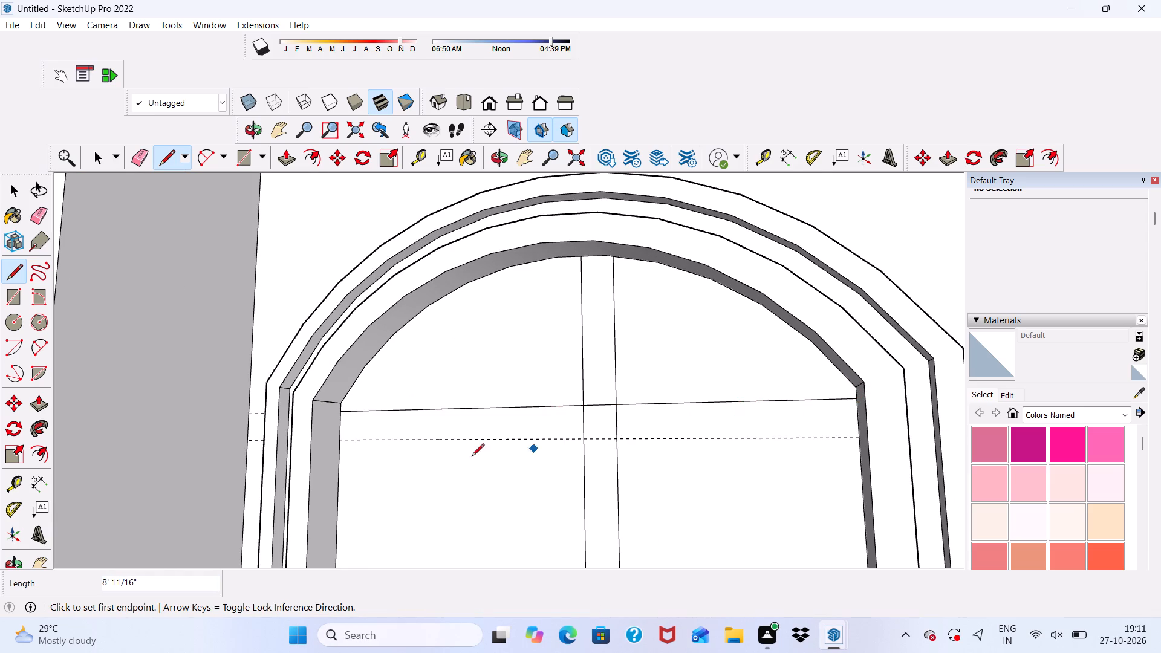
Draw a line about 8' 1" long along the lower guide between the inner frame edges of the middle column's bottom balcony window.
{"action": "scroll", "coordinate": [454, 459], "scroll_direction": "up", "scroll_amount": 3}
{"action": "left_click", "coordinate": [311, 439]}
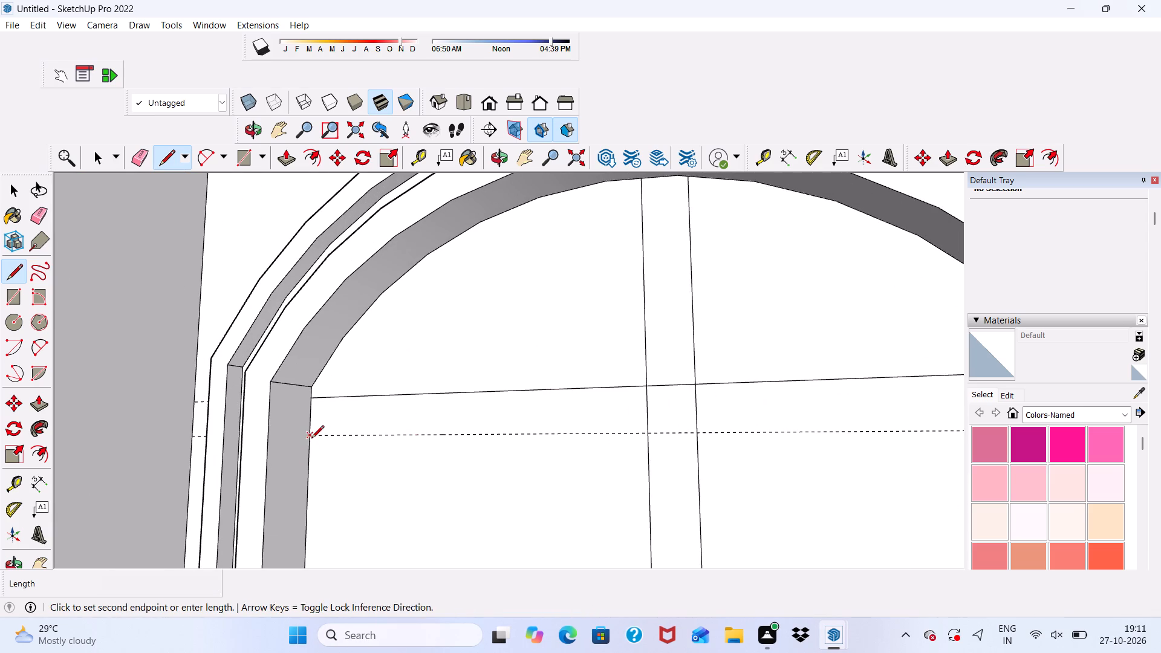
{"action": "scroll", "coordinate": [651, 443], "scroll_direction": "down", "scroll_amount": 3}
{"action": "scroll", "coordinate": [567, 414], "scroll_direction": "down", "scroll_amount": 4}
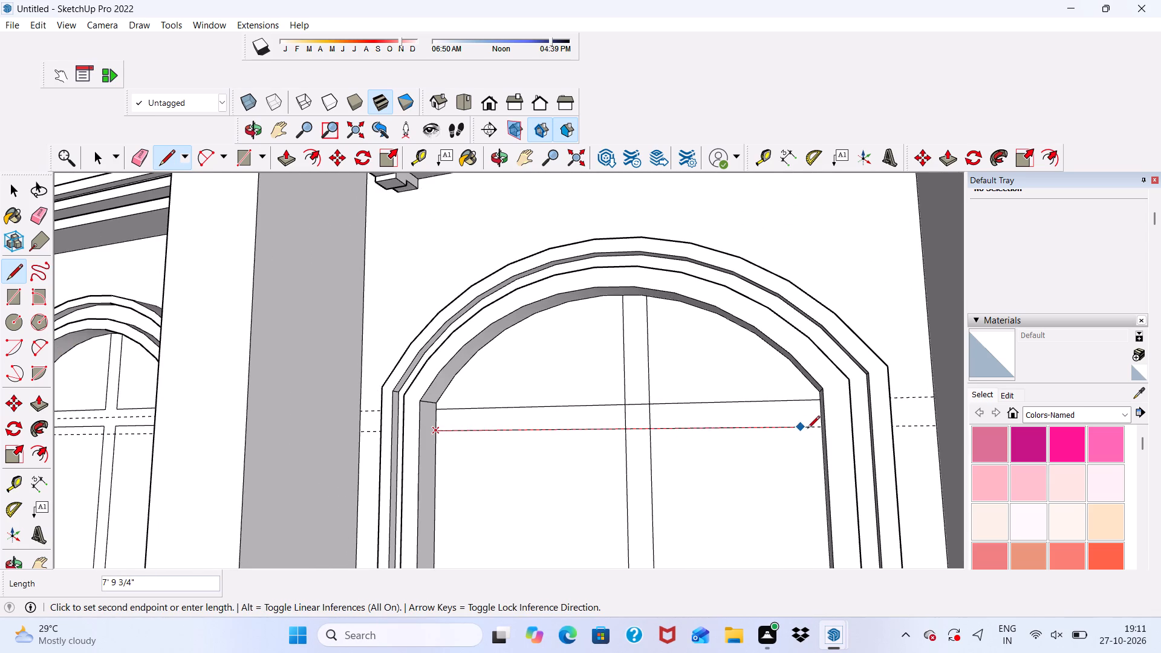
{"action": "middle_click_drag", "start_coordinate": [809, 429], "coordinate": [871, 421]}
{"action": "scroll", "coordinate": [847, 412], "scroll_direction": "up", "scroll_amount": 5}
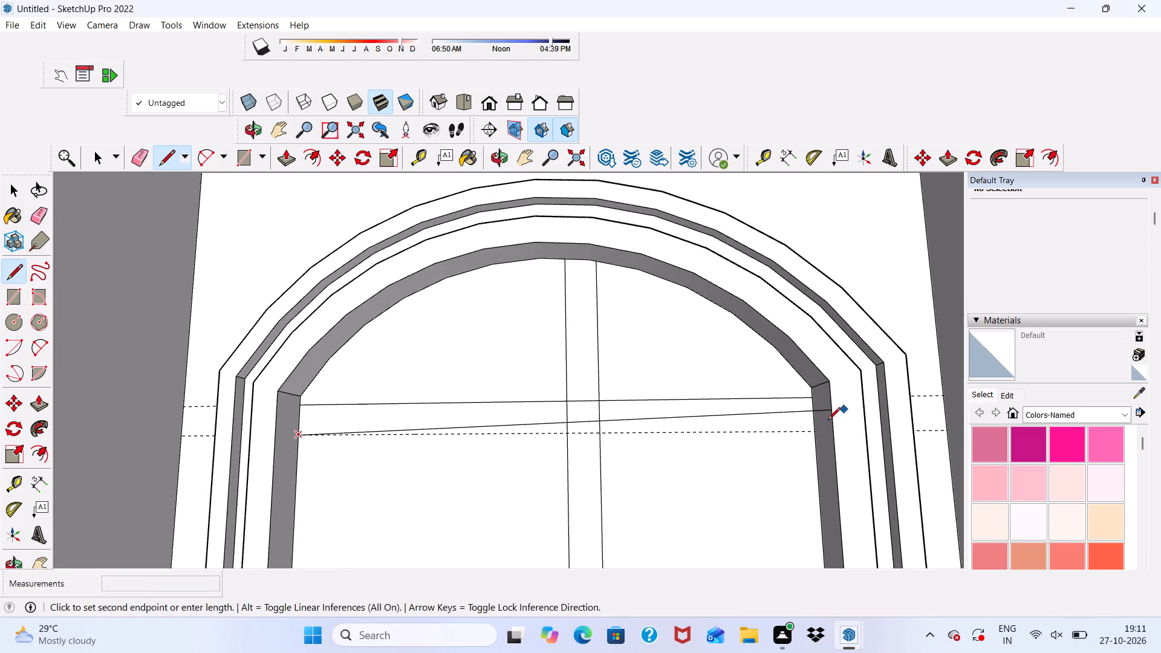
{"action": "scroll", "coordinate": [828, 421], "scroll_direction": "up", "scroll_amount": 1}
{"action": "left_click", "coordinate": [811, 434]}
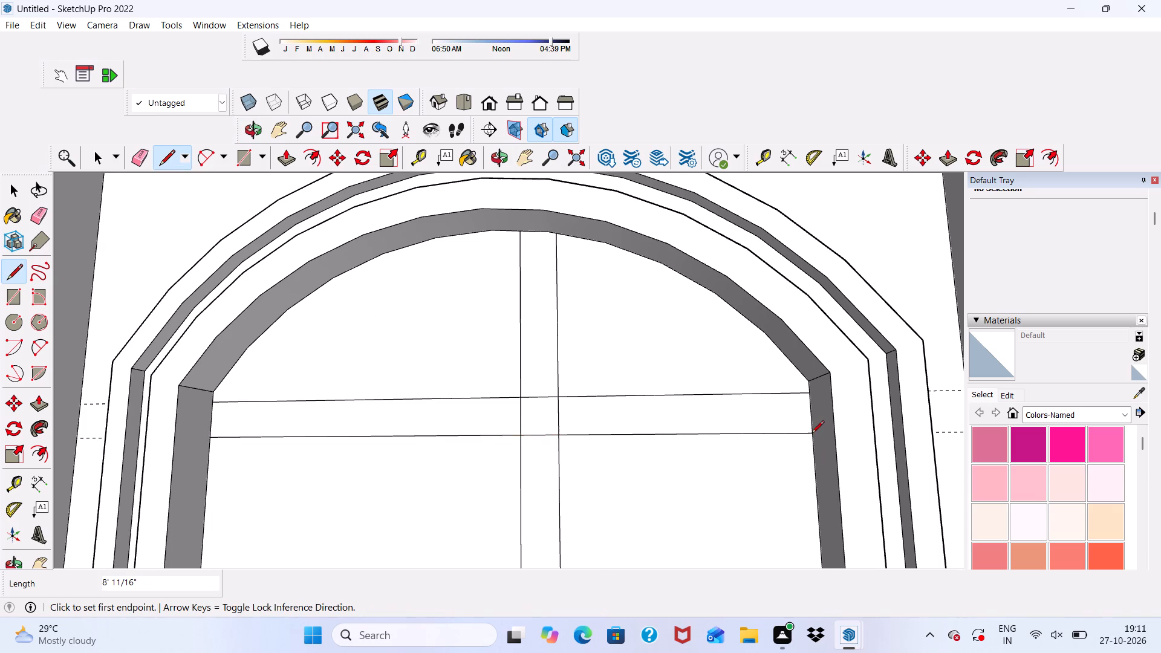
Erase all the horizontal guide lines that run across the facade at the four window levels.
{"action": "scroll", "coordinate": [743, 386], "scroll_direction": "down", "scroll_amount": 5}
{"action": "scroll", "coordinate": [612, 326], "scroll_direction": "down", "scroll_amount": 12}
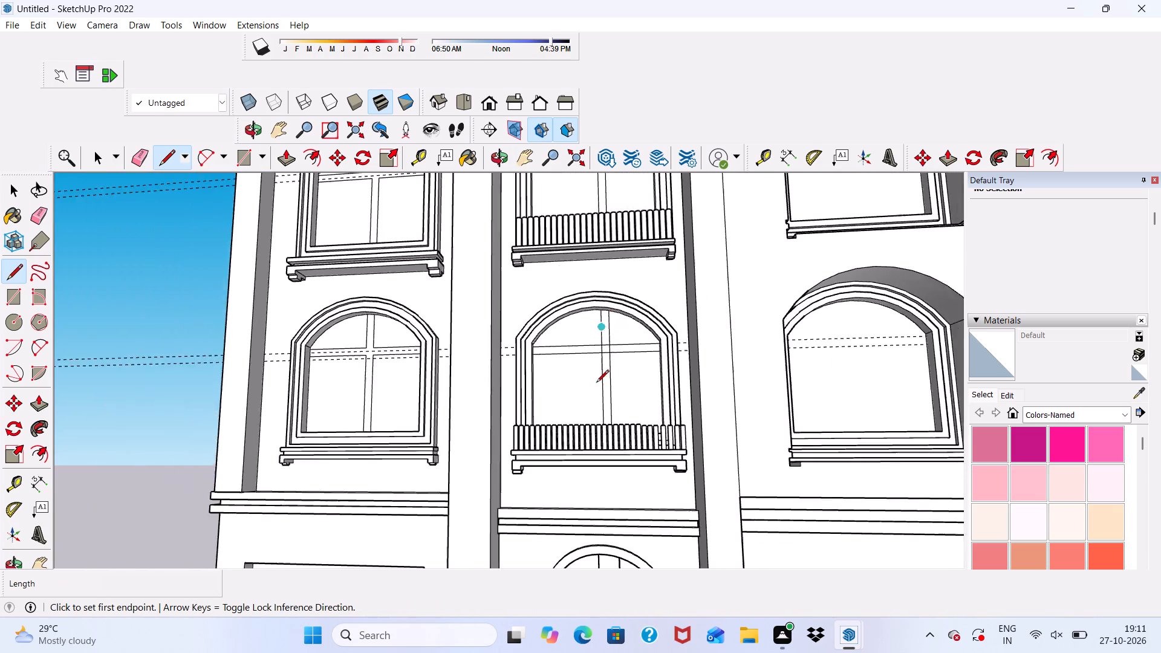
{"action": "scroll", "coordinate": [596, 383], "scroll_direction": "down", "scroll_amount": 2}
{"action": "scroll", "coordinate": [593, 311], "scroll_direction": "down", "scroll_amount": 5}
{"action": "scroll", "coordinate": [597, 477], "scroll_direction": "up", "scroll_amount": 4}
{"action": "scroll", "coordinate": [574, 346], "scroll_direction": "down", "scroll_amount": 9}
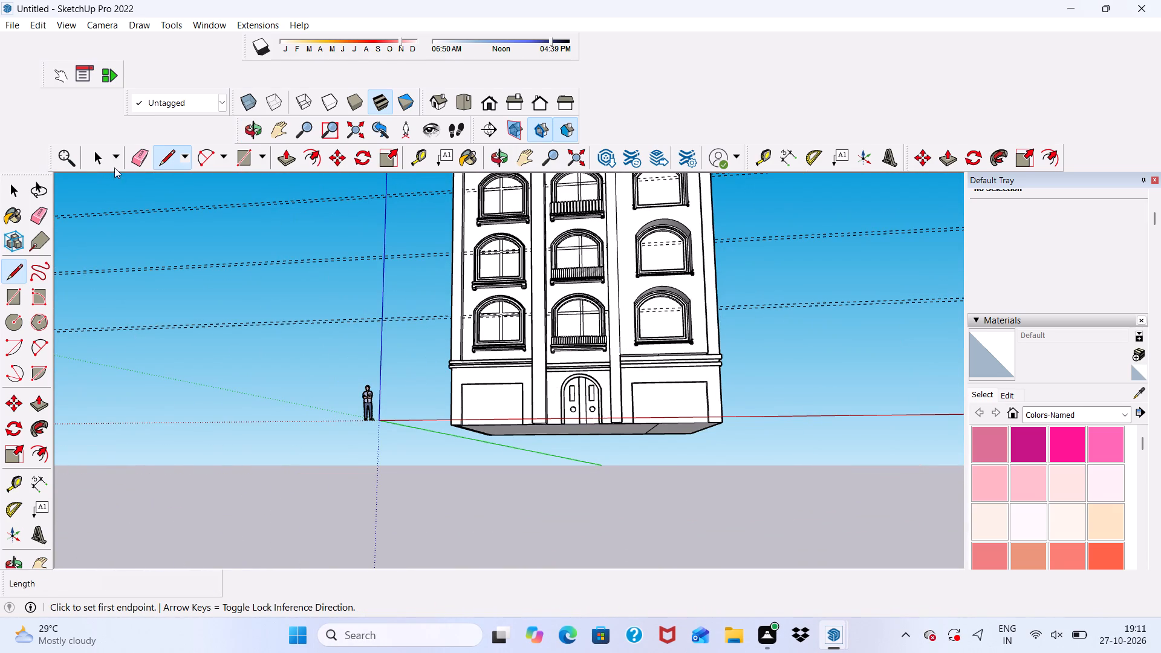
{"action": "left_click", "coordinate": [135, 154]}
{"action": "left_click_drag", "start_coordinate": [269, 190], "coordinate": [287, 301]}
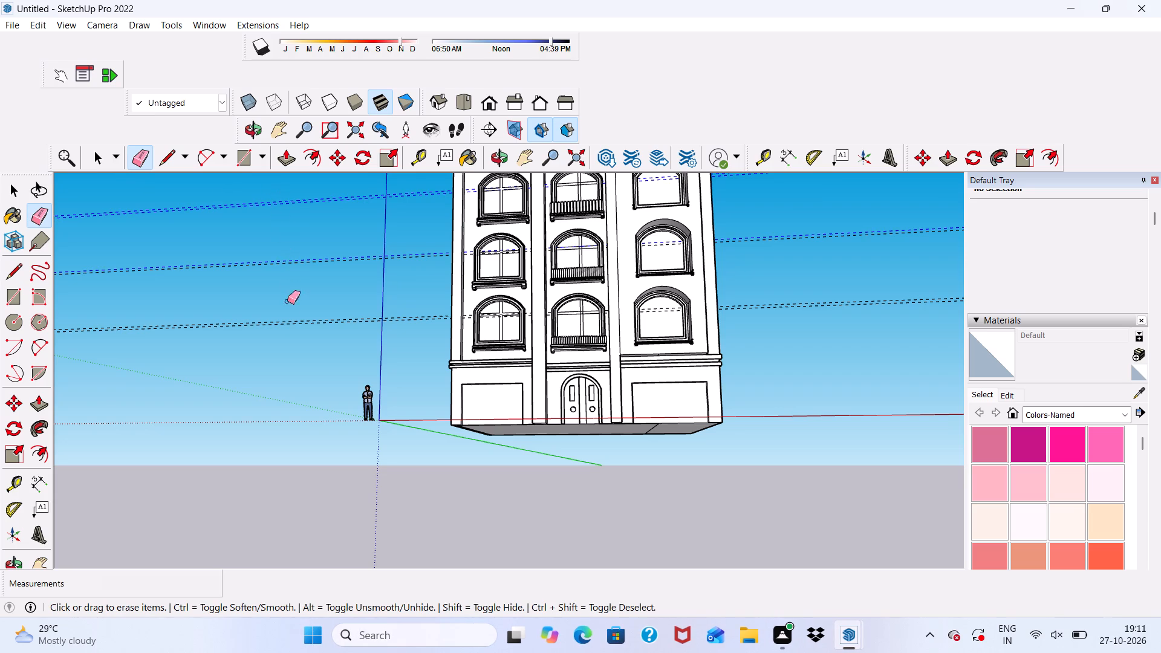
{"action": "left_click_drag", "start_coordinate": [287, 301], "coordinate": [289, 310]}
{"action": "left_click_drag", "start_coordinate": [289, 312], "coordinate": [293, 323]}
{"action": "left_click_drag", "start_coordinate": [291, 244], "coordinate": [300, 281]}
{"action": "scroll", "coordinate": [300, 282], "scroll_direction": "down", "scroll_amount": 2}
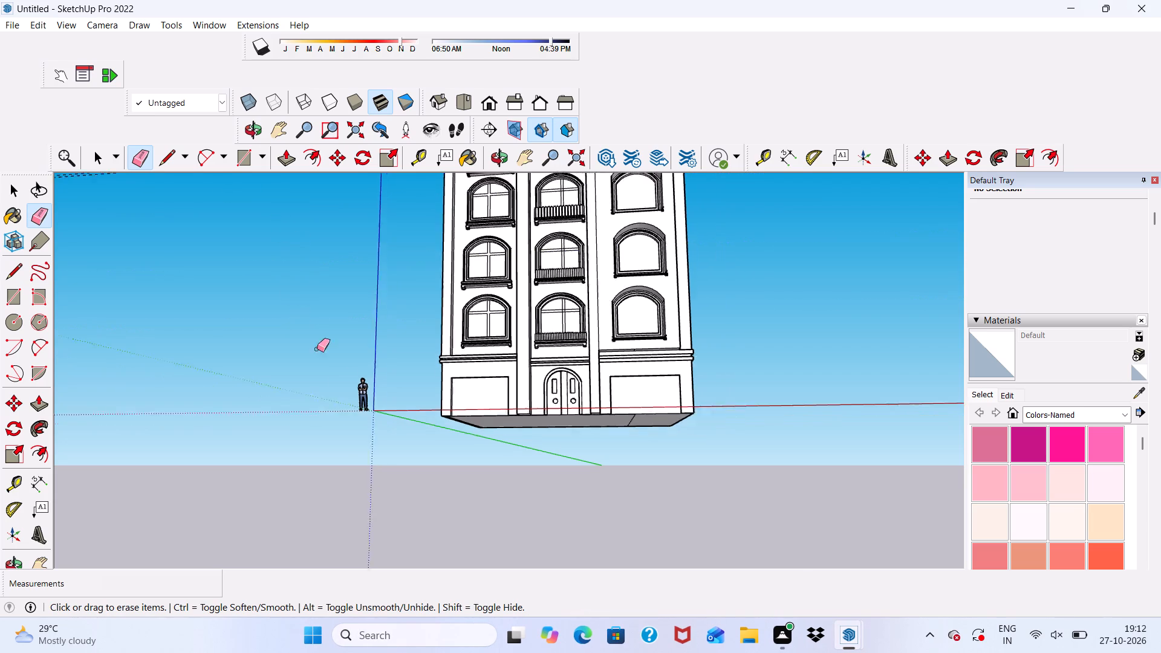
{"action": "scroll", "coordinate": [317, 349], "scroll_direction": "down", "scroll_amount": 9}
{"action": "scroll", "coordinate": [502, 332], "scroll_direction": "up", "scroll_amount": 4}
{"action": "scroll", "coordinate": [432, 200], "scroll_direction": "up", "scroll_amount": 2}
{"action": "scroll", "coordinate": [395, 232], "scroll_direction": "down", "scroll_amount": 1}
{"action": "scroll", "coordinate": [394, 234], "scroll_direction": "up", "scroll_amount": 4}
{"action": "left_click_drag", "start_coordinate": [394, 234], "coordinate": [394, 253]}
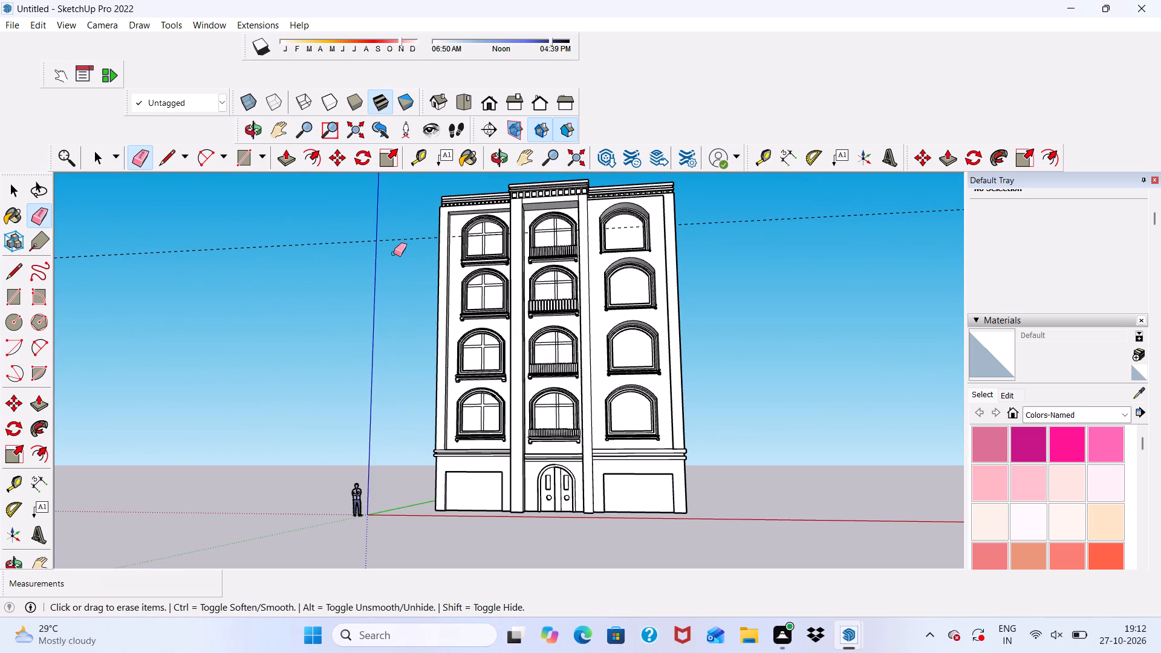
{"action": "left_click_drag", "start_coordinate": [395, 233], "coordinate": [397, 242]}
Erase the overlapping line segments where the vertical and horizontal bars cross in the middle column's top balcony window.
{"action": "scroll", "coordinate": [553, 222], "scroll_direction": "up", "scroll_amount": 5}
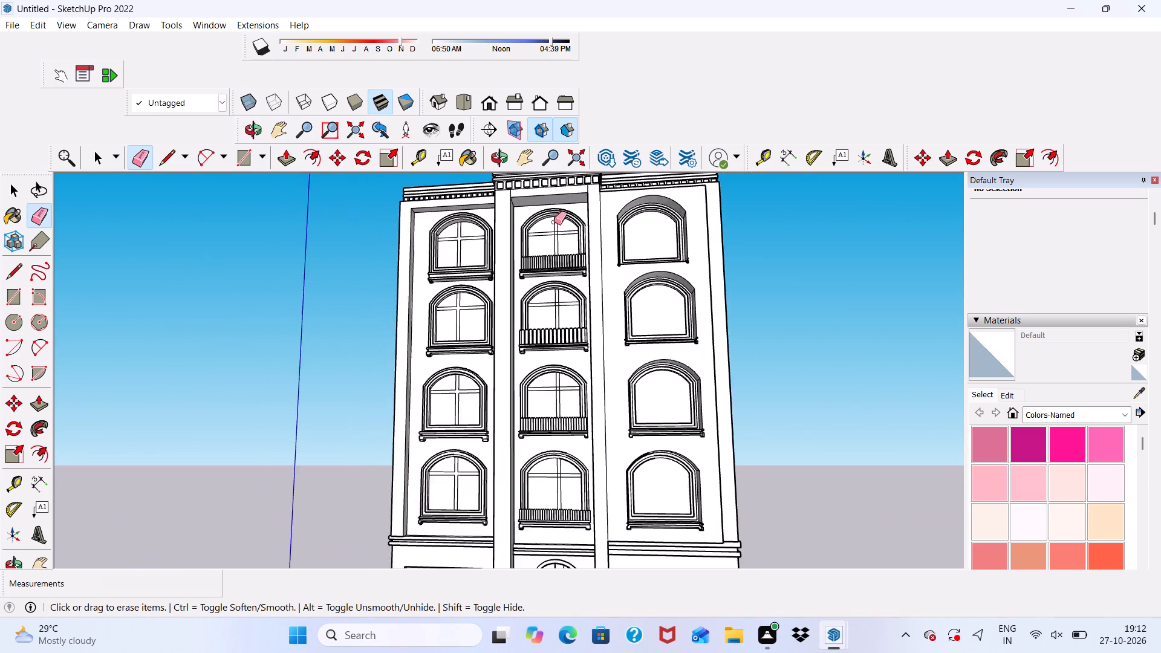
{"action": "scroll", "coordinate": [554, 222], "scroll_direction": "up", "scroll_amount": 15}
{"action": "scroll", "coordinate": [557, 242], "scroll_direction": "up", "scroll_amount": 10}
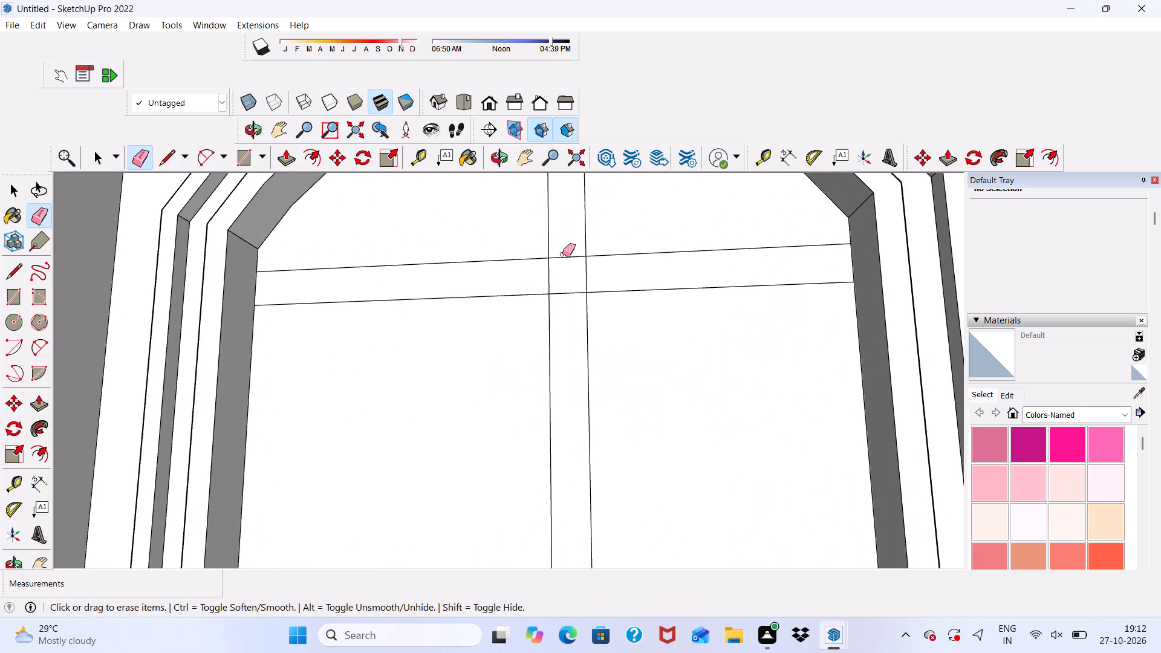
{"action": "scroll", "coordinate": [562, 254], "scroll_direction": "up", "scroll_amount": 2}
{"action": "left_click_drag", "start_coordinate": [562, 254], "coordinate": [568, 351]}
{"action": "left_click_drag", "start_coordinate": [549, 287], "coordinate": [592, 291]}
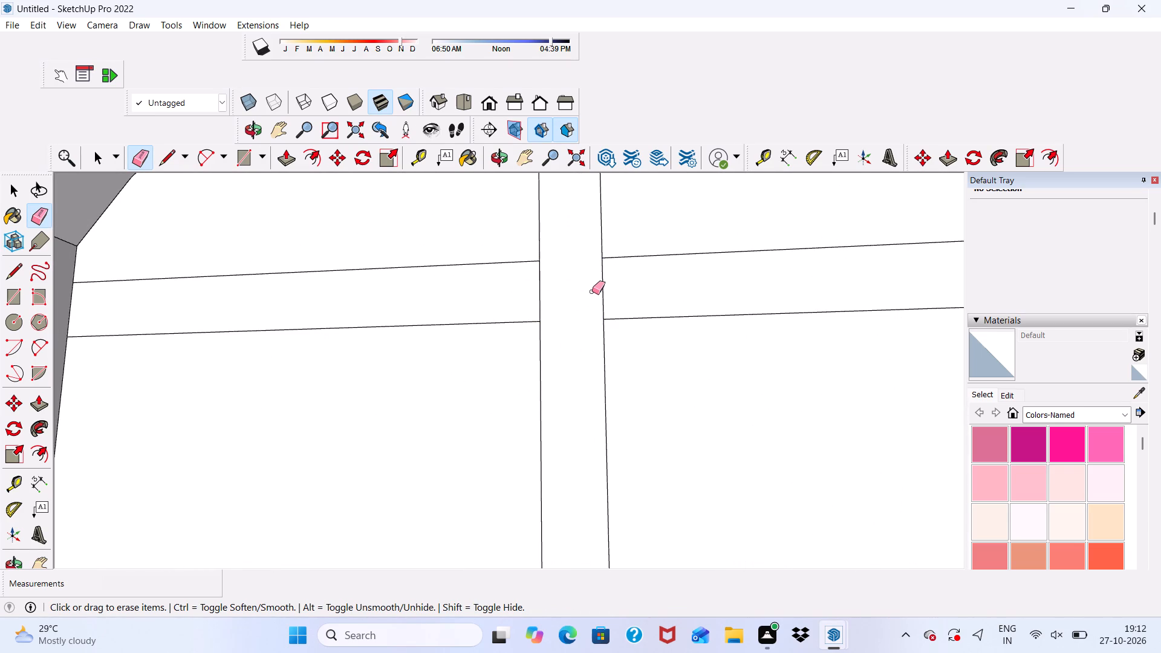
{"action": "left_click_drag", "start_coordinate": [592, 291], "coordinate": [606, 291]}
{"action": "left_click", "coordinate": [606, 291]}
{"action": "left_click_drag", "start_coordinate": [567, 291], "coordinate": [527, 291]}
Erase the overlapping line segments at the bar crossing in the middle column's second balcony window from the top.
{"action": "scroll", "coordinate": [521, 290], "scroll_direction": "down", "scroll_amount": 13}
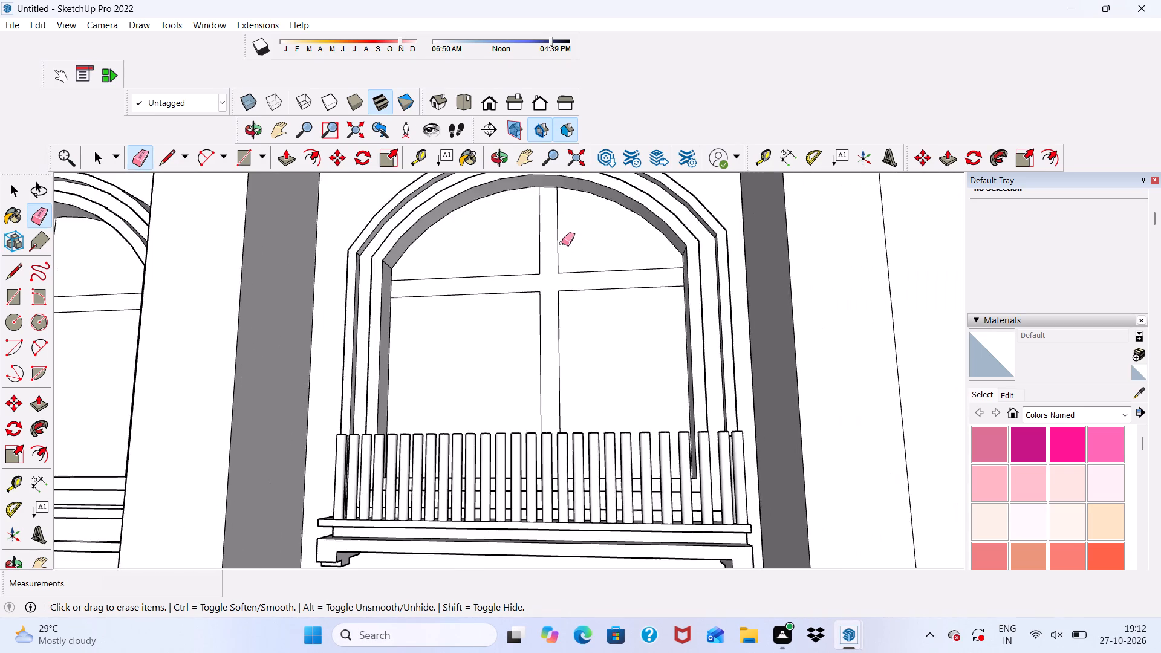
{"action": "scroll", "coordinate": [562, 243], "scroll_direction": "down", "scroll_amount": 11}
{"action": "scroll", "coordinate": [568, 400], "scroll_direction": "up", "scroll_amount": 14}
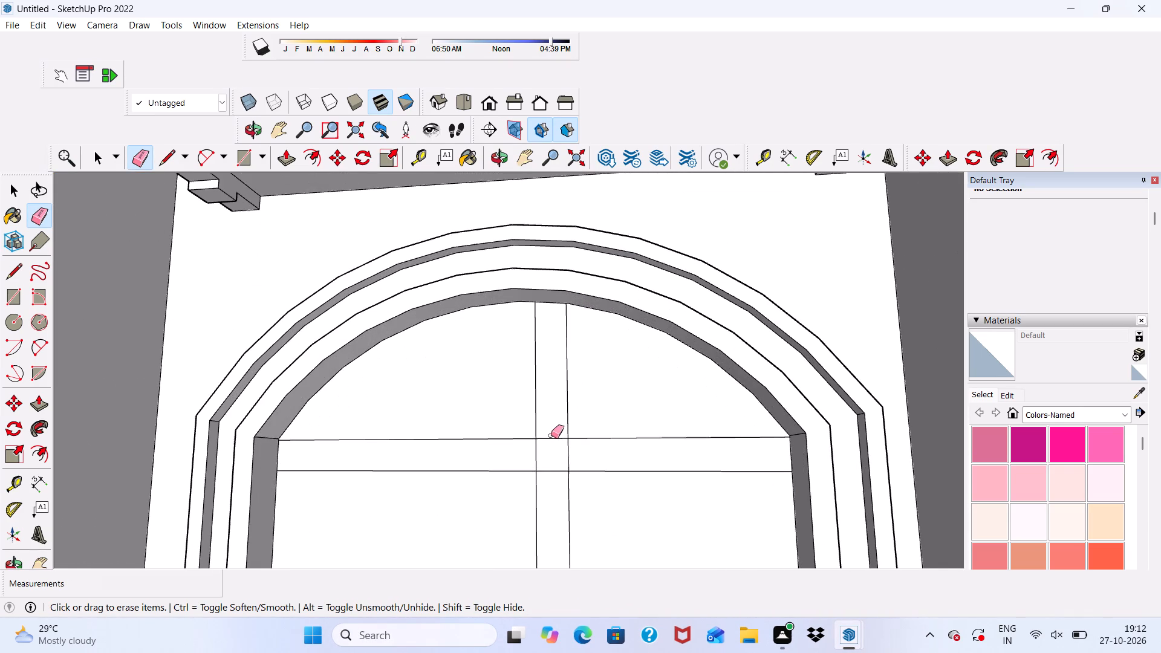
{"action": "left_click_drag", "start_coordinate": [550, 469], "coordinate": [550, 479]}
{"action": "left_click", "coordinate": [546, 438]}
{"action": "left_click", "coordinate": [547, 433]}
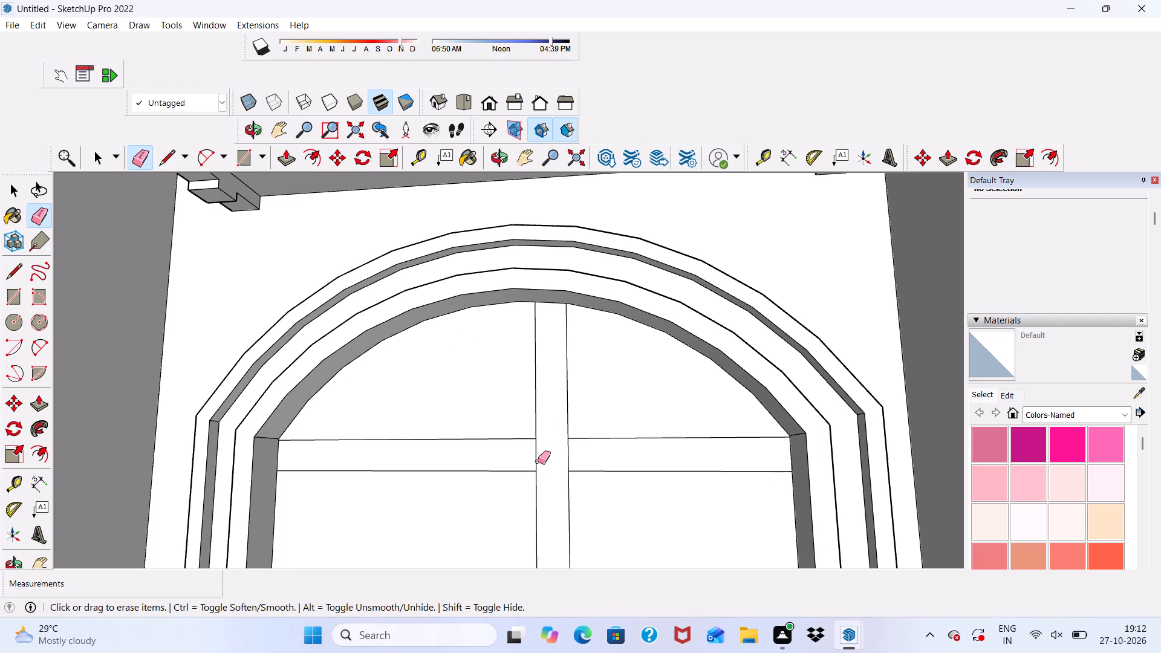
{"action": "left_click", "coordinate": [536, 459]}
{"action": "left_click_drag", "start_coordinate": [558, 458], "coordinate": [573, 455]}
Erase the overlapping line segments at the bar crossing in the middle column's third balcony window from the top.
{"action": "scroll", "coordinate": [590, 315], "scroll_direction": "down", "scroll_amount": 19}
{"action": "scroll", "coordinate": [573, 421], "scroll_direction": "up", "scroll_amount": 1}
{"action": "scroll", "coordinate": [593, 267], "scroll_direction": "down", "scroll_amount": 4}
{"action": "scroll", "coordinate": [603, 424], "scroll_direction": "up", "scroll_amount": 4}
{"action": "scroll", "coordinate": [599, 401], "scroll_direction": "down", "scroll_amount": 4}
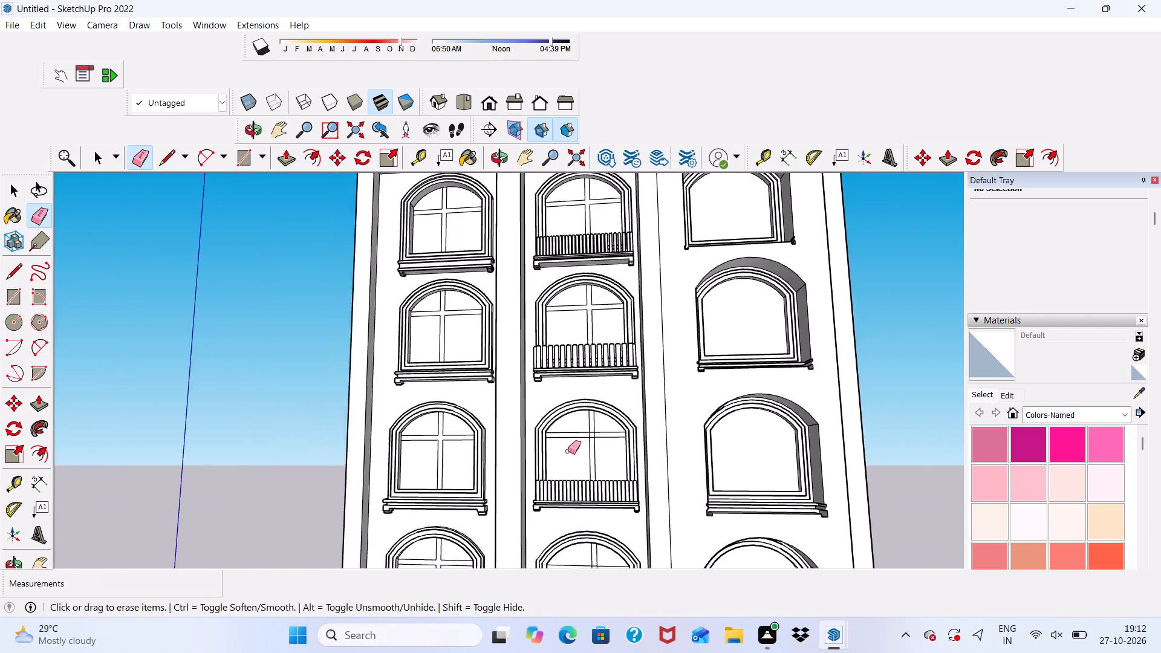
{"action": "scroll", "coordinate": [568, 451], "scroll_direction": "up", "scroll_amount": 14}
{"action": "scroll", "coordinate": [624, 418], "scroll_direction": "up", "scroll_amount": 4}
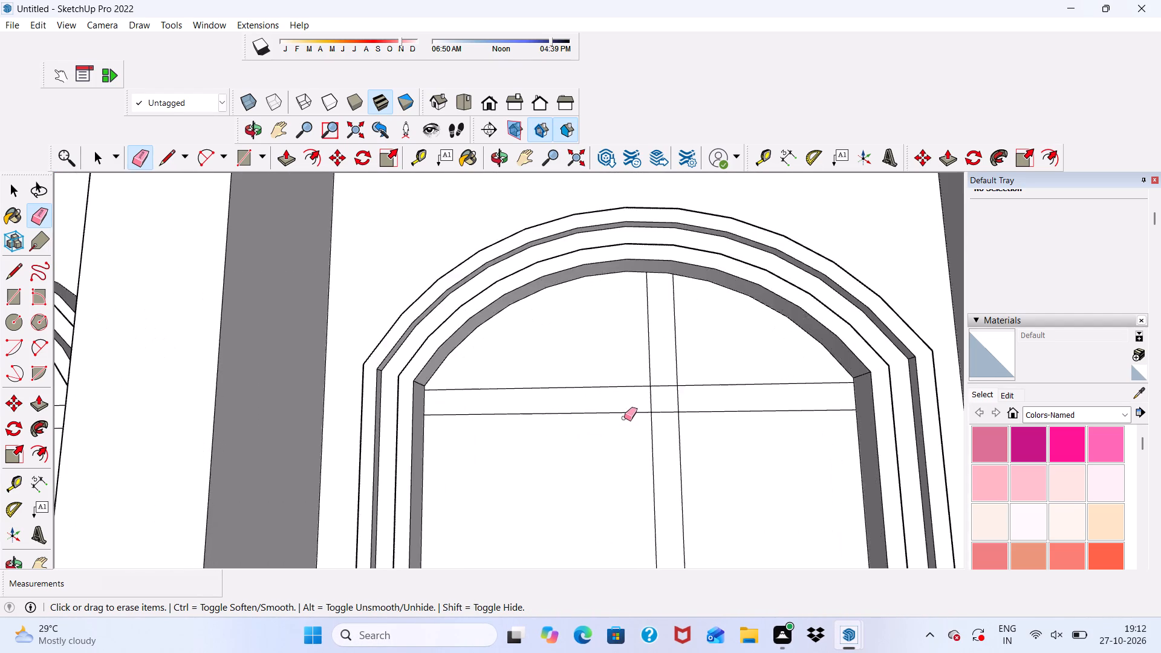
{"action": "scroll", "coordinate": [624, 418], "scroll_direction": "up", "scroll_amount": 4}
{"action": "left_click_drag", "start_coordinate": [675, 371], "coordinate": [686, 429]}
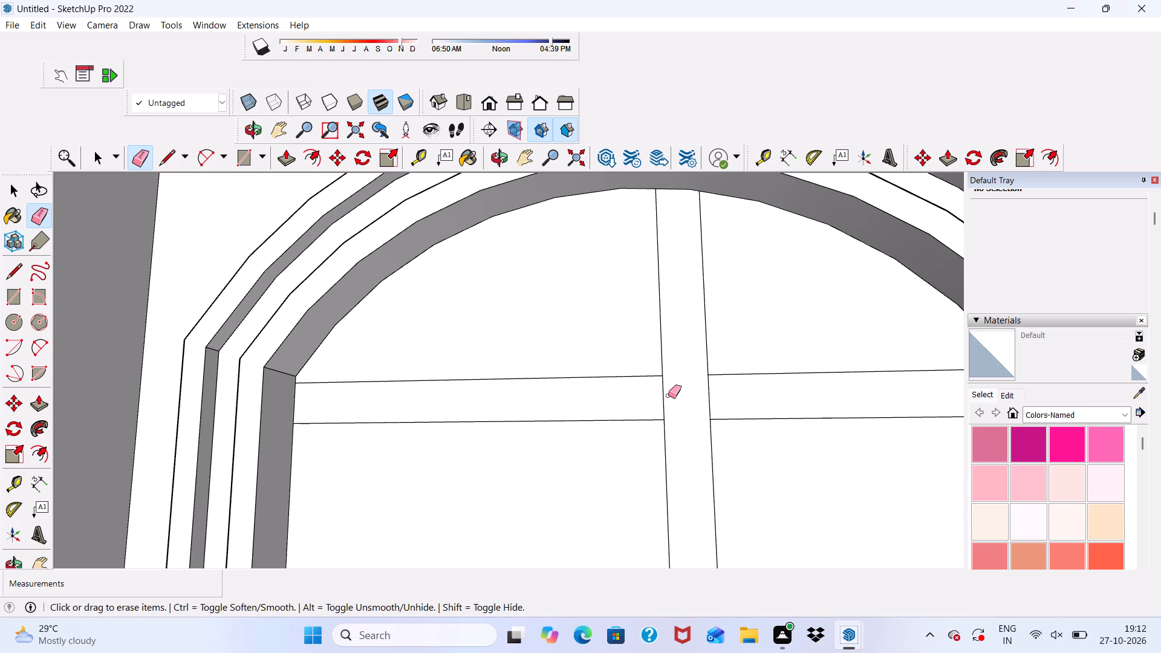
{"action": "left_click_drag", "start_coordinate": [657, 395], "coordinate": [713, 393]}
{"action": "left_click", "coordinate": [713, 393]}
Erase the overlapping line segments at the bar crossing in the middle column's bottom balcony window.
{"action": "scroll", "coordinate": [602, 386], "scroll_direction": "down", "scroll_amount": 4}
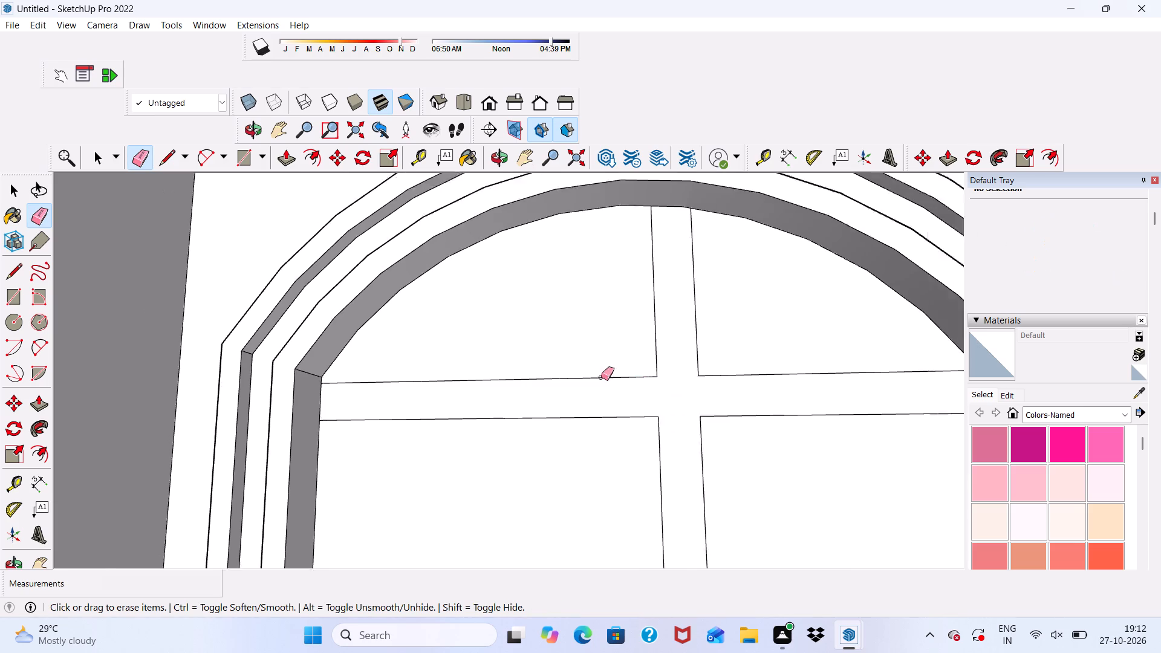
{"action": "scroll", "coordinate": [601, 377], "scroll_direction": "down", "scroll_amount": 1}
{"action": "scroll", "coordinate": [608, 320], "scroll_direction": "down", "scroll_amount": 10}
{"action": "scroll", "coordinate": [619, 270], "scroll_direction": "down", "scroll_amount": 12}
{"action": "scroll", "coordinate": [613, 405], "scroll_direction": "up", "scroll_amount": 5}
{"action": "scroll", "coordinate": [616, 447], "scroll_direction": "down", "scroll_amount": 2}
{"action": "scroll", "coordinate": [621, 463], "scroll_direction": "up", "scroll_amount": 12}
{"action": "left_click_drag", "start_coordinate": [631, 441], "coordinate": [631, 466]}
{"action": "left_click_drag", "start_coordinate": [613, 453], "coordinate": [626, 452]}
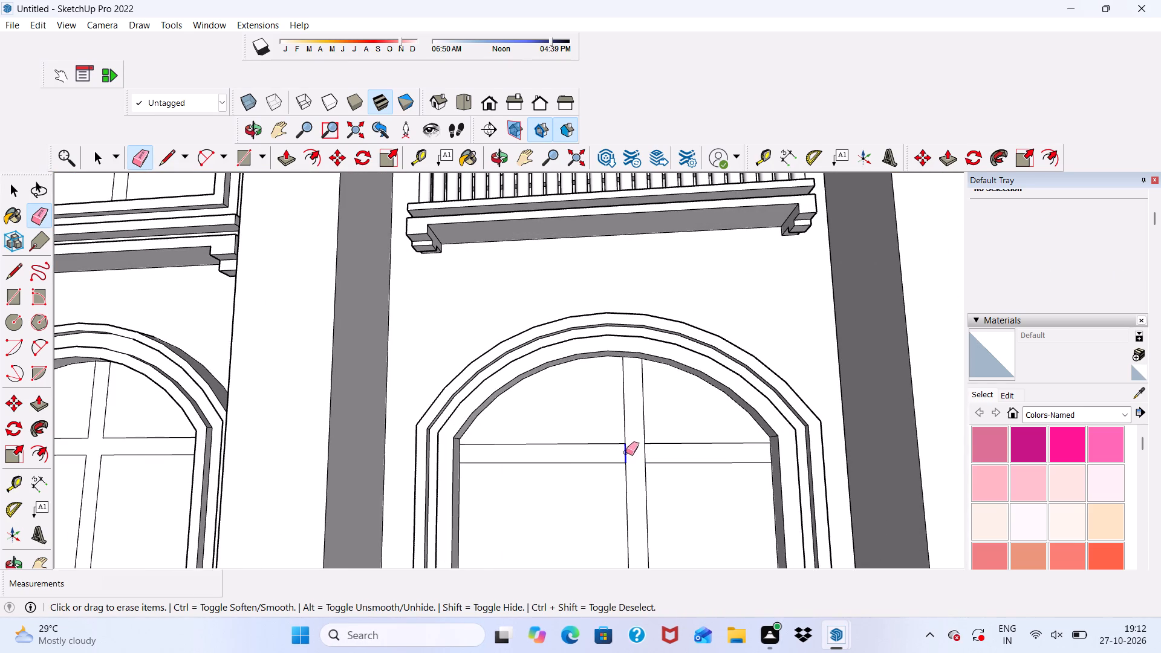
{"action": "left_click_drag", "start_coordinate": [626, 452], "coordinate": [646, 457]}
Push the wall face around the right column's arched windows inward about 1' 11" with Push/Pull, toward the window frames.
{"action": "scroll", "coordinate": [600, 383], "scroll_direction": "down", "scroll_amount": 6}
{"action": "scroll", "coordinate": [504, 302], "scroll_direction": "down", "scroll_amount": 10}
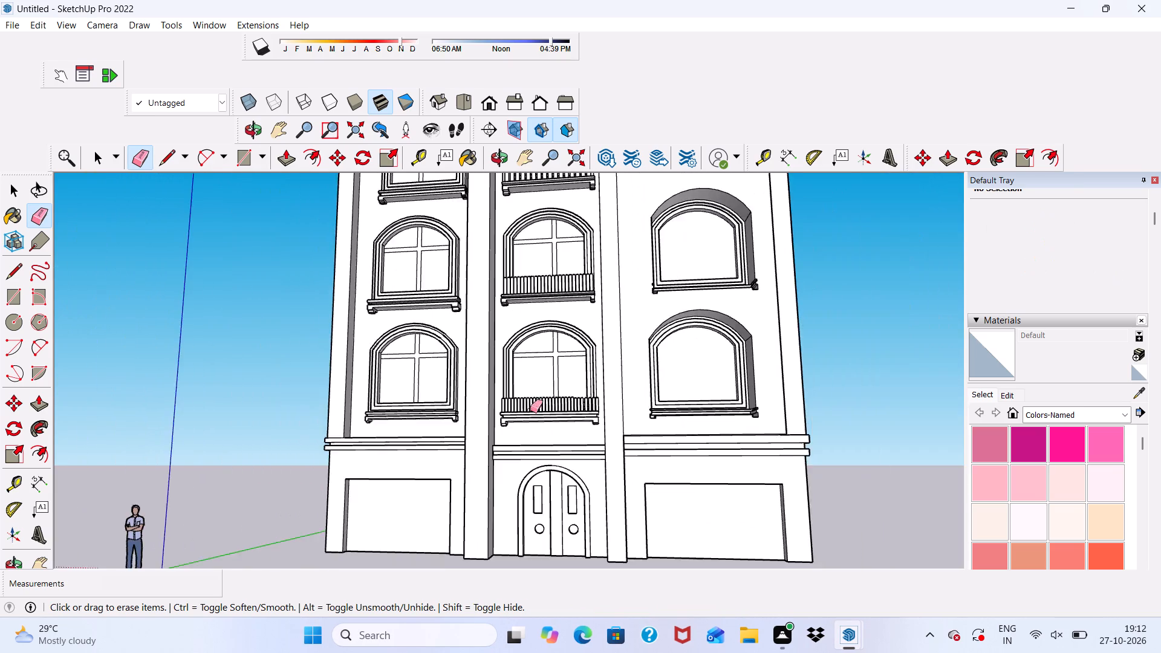
{"action": "scroll", "coordinate": [536, 453], "scroll_direction": "up", "scroll_amount": 3}
{"action": "scroll", "coordinate": [489, 427], "scroll_direction": "down", "scroll_amount": 10}
{"action": "scroll", "coordinate": [500, 380], "scroll_direction": "up", "scroll_amount": 5}
{"action": "scroll", "coordinate": [512, 273], "scroll_direction": "down", "scroll_amount": 6}
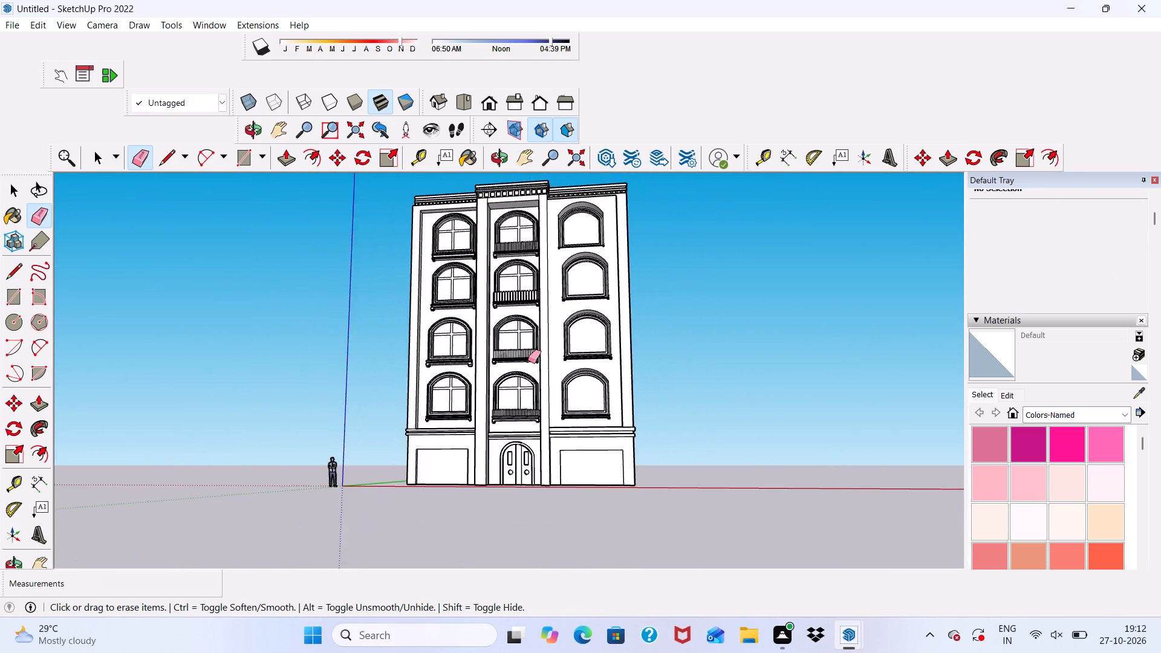
{"action": "scroll", "coordinate": [528, 360], "scroll_direction": "down", "scroll_amount": 4}
{"action": "scroll", "coordinate": [527, 286], "scroll_direction": "up", "scroll_amount": 4}
{"action": "scroll", "coordinate": [543, 234], "scroll_direction": "up", "scroll_amount": 4}
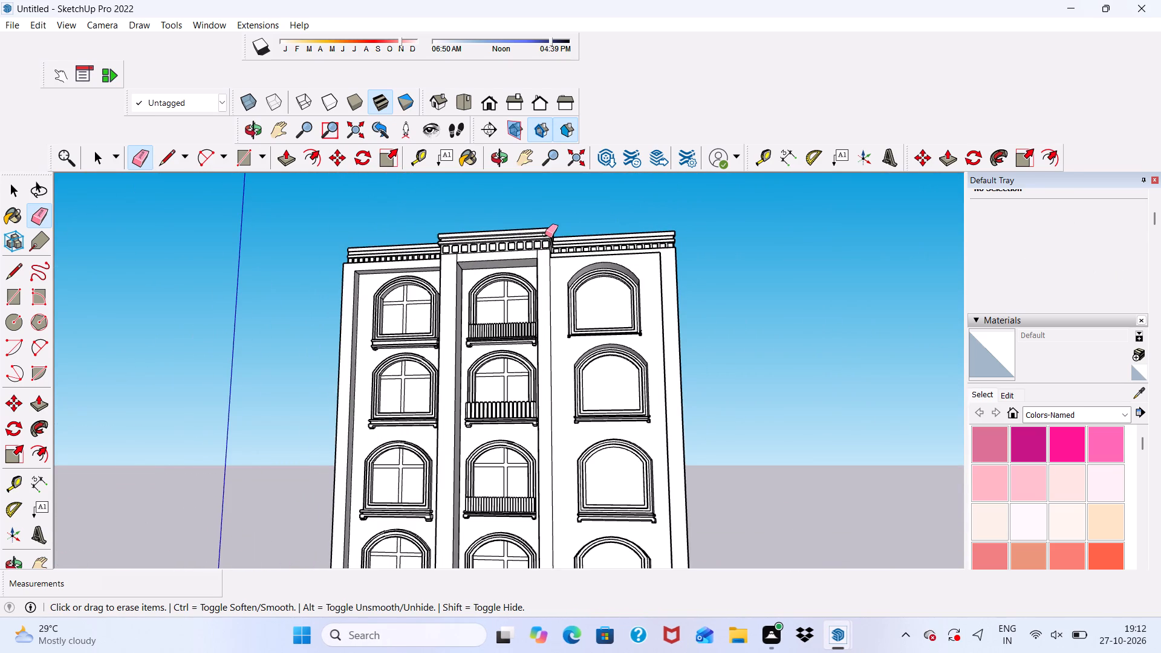
{"action": "key", "text": "space"}
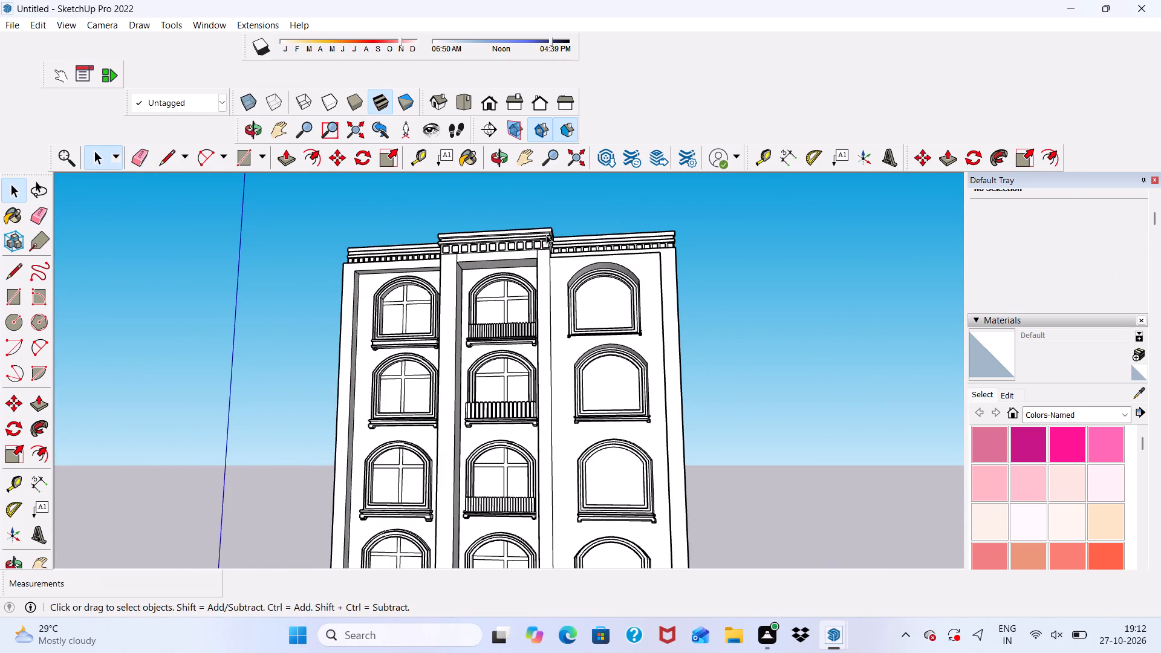
{"action": "scroll", "coordinate": [532, 245], "scroll_direction": "down", "scroll_amount": 4}
{"action": "scroll", "coordinate": [513, 260], "scroll_direction": "up", "scroll_amount": 1}
{"action": "scroll", "coordinate": [594, 328], "scroll_direction": "up", "scroll_amount": 13}
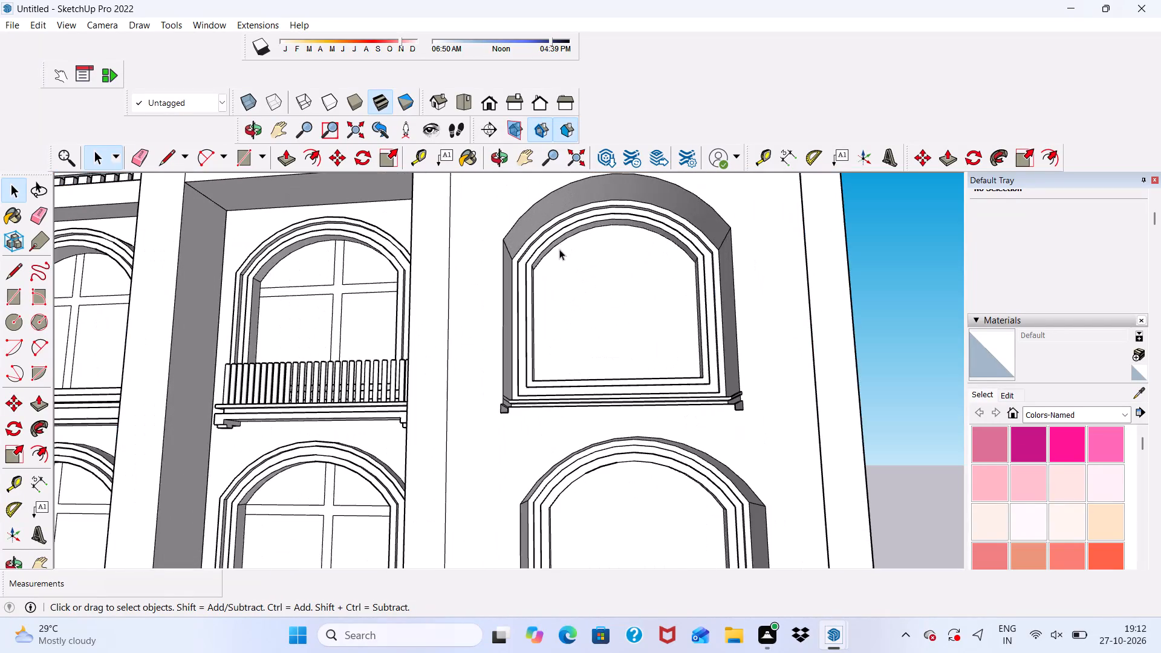
{"action": "middle_click_drag", "start_coordinate": [559, 249], "coordinate": [615, 226]}
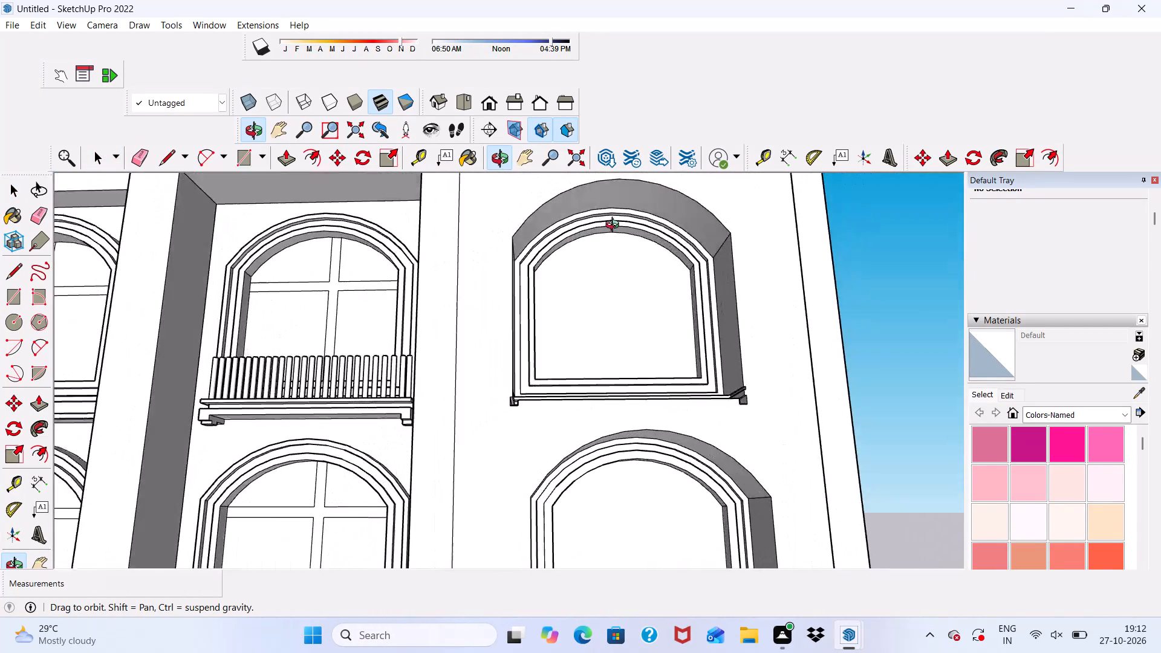
{"action": "middle_click_drag", "start_coordinate": [615, 226], "coordinate": [341, 332]}
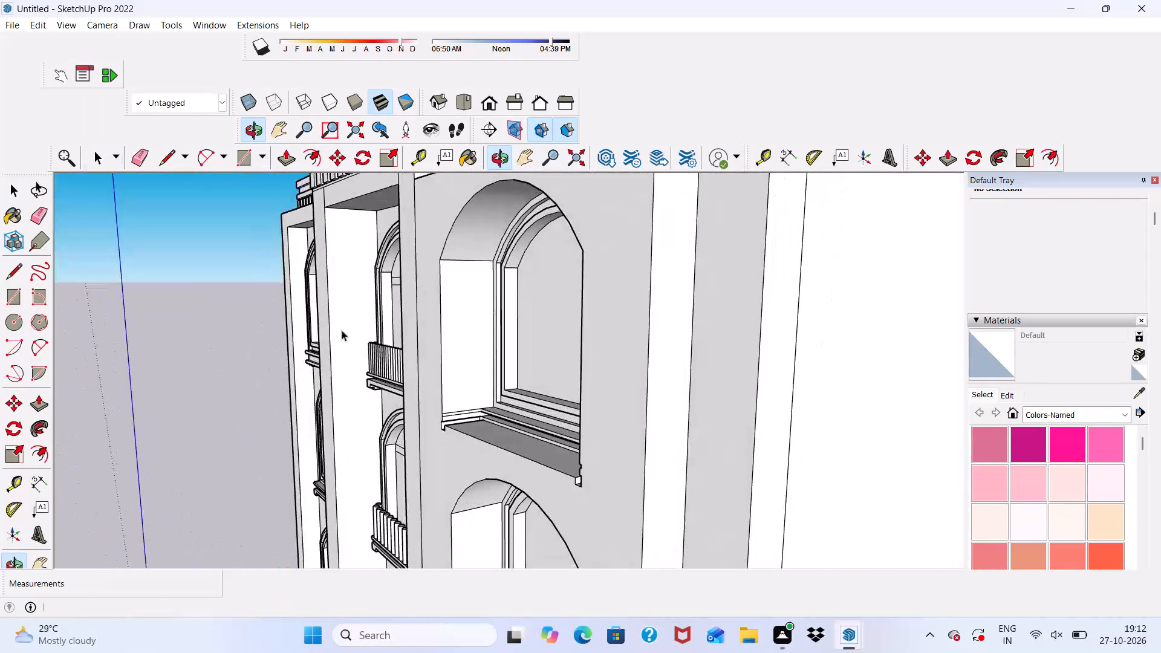
{"action": "scroll", "coordinate": [703, 284], "scroll_direction": "down", "scroll_amount": 13}
{"action": "scroll", "coordinate": [686, 326], "scroll_direction": "up", "scroll_amount": 1}
{"action": "scroll", "coordinate": [687, 309], "scroll_direction": "down", "scroll_amount": 5}
{"action": "middle_click_drag", "start_coordinate": [687, 309], "coordinate": [718, 307]}
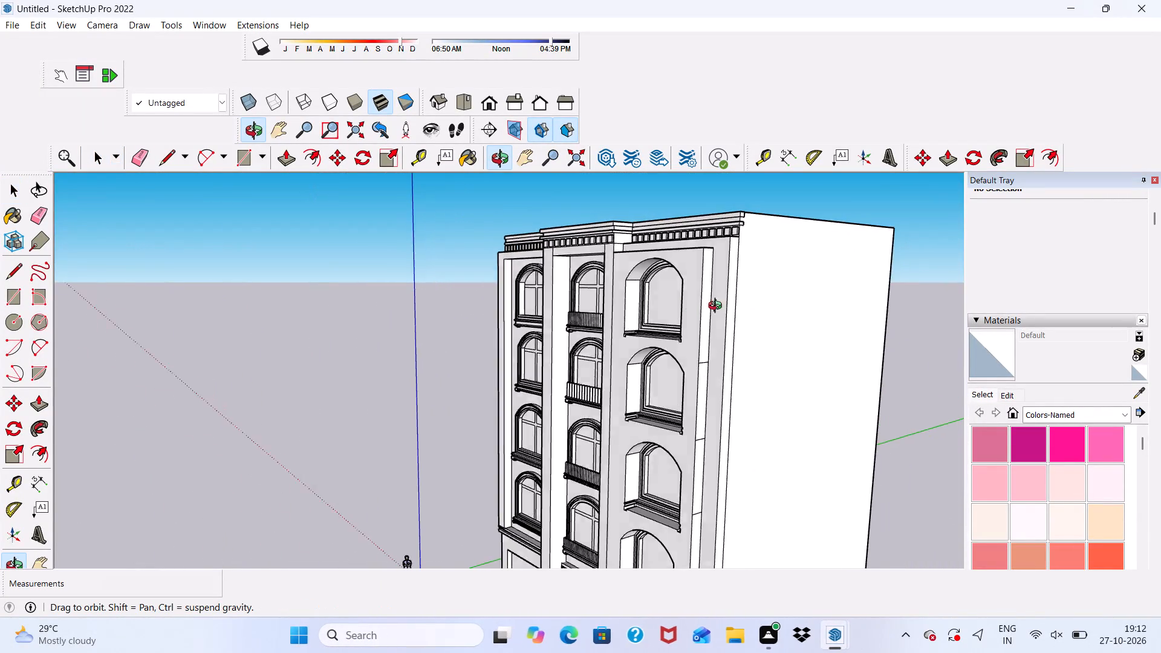
{"action": "middle_click_drag", "start_coordinate": [718, 307], "coordinate": [839, 285]}
{"action": "middle_click_drag", "start_coordinate": [690, 409], "coordinate": [760, 652]}
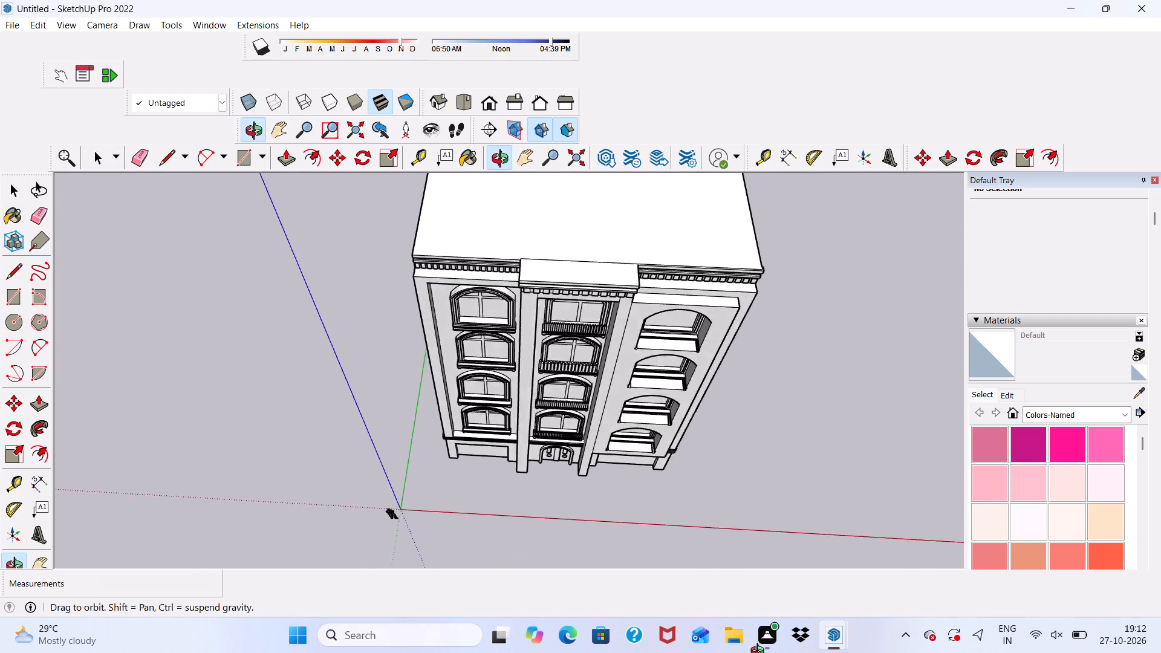
{"action": "middle_click_drag", "start_coordinate": [760, 652], "coordinate": [667, 567]}
{"action": "scroll", "coordinate": [686, 423], "scroll_direction": "up", "scroll_amount": 4}
{"action": "left_click", "coordinate": [713, 391]}
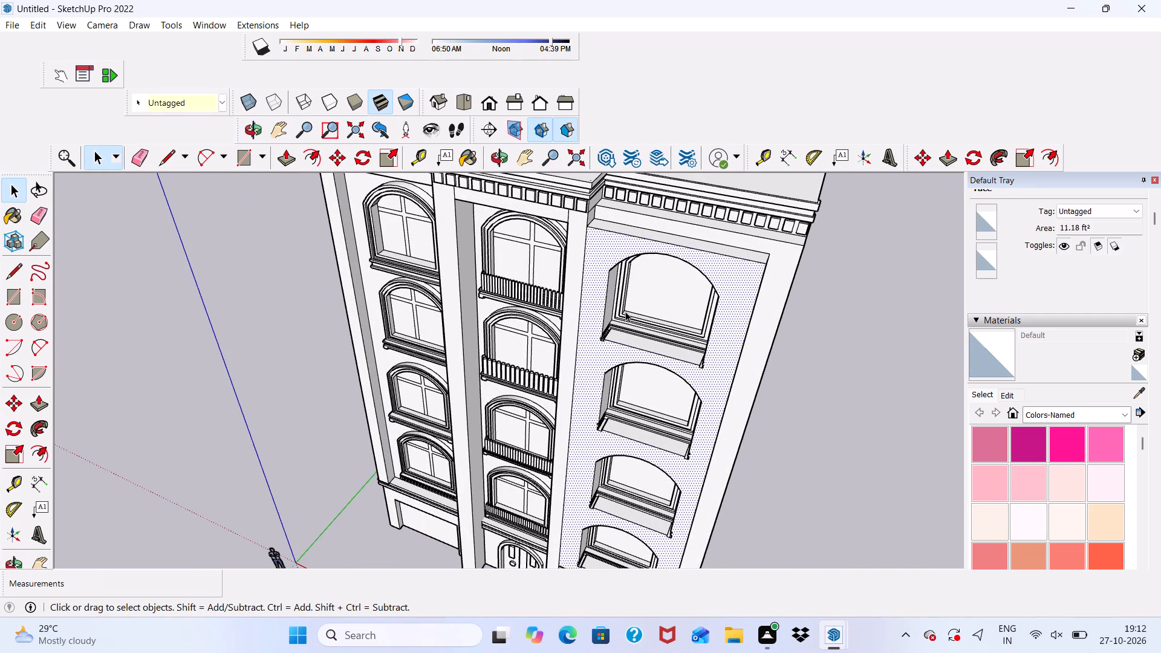
{"action": "left_click", "coordinate": [287, 153]}
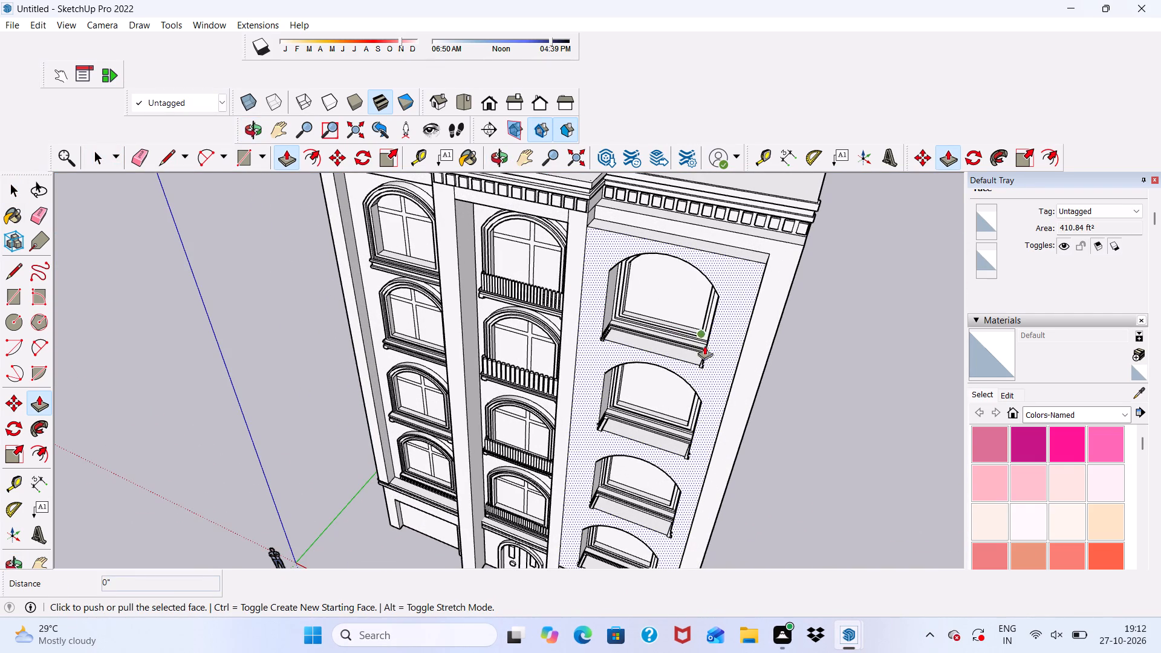
{"action": "left_click", "coordinate": [722, 371]}
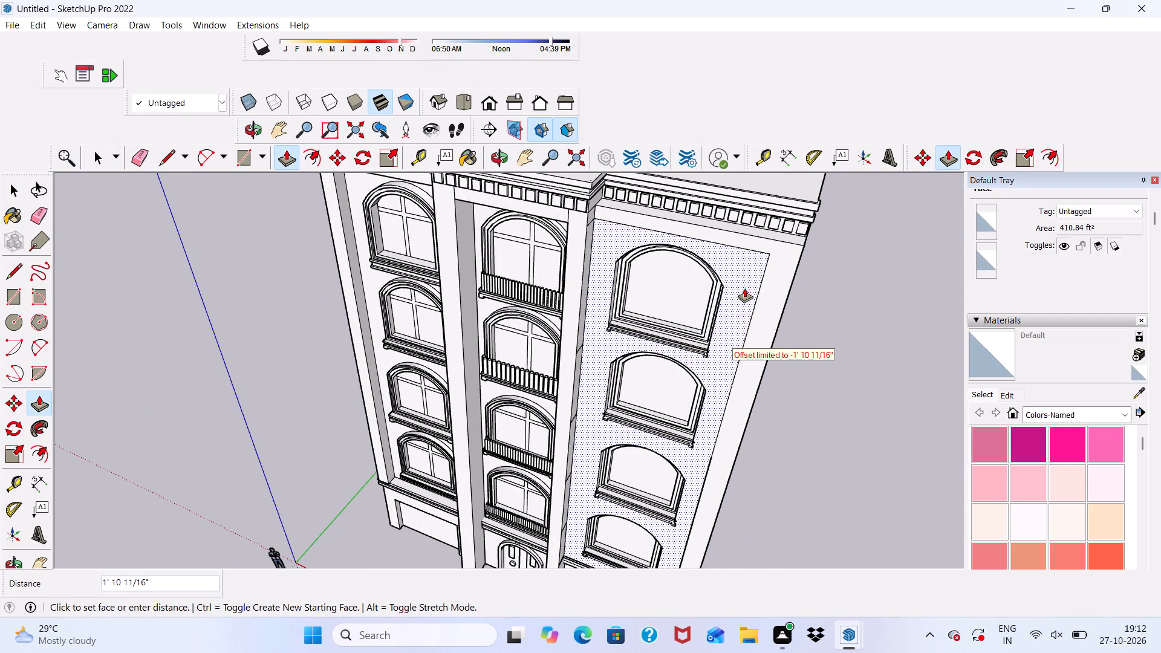
{"action": "left_click", "coordinate": [775, 268]}
Push/Pull the same wall face around the right column's arched windows by 3".
{"action": "scroll", "coordinate": [771, 286], "scroll_direction": "down", "scroll_amount": 1}
{"action": "middle_click_drag", "start_coordinate": [770, 289], "coordinate": [669, 146]}
{"action": "scroll", "coordinate": [611, 279], "scroll_direction": "up", "scroll_amount": 5}
{"action": "scroll", "coordinate": [574, 316], "scroll_direction": "down", "scroll_amount": 1}
{"action": "middle_click_drag", "start_coordinate": [551, 333], "coordinate": [597, 333]}
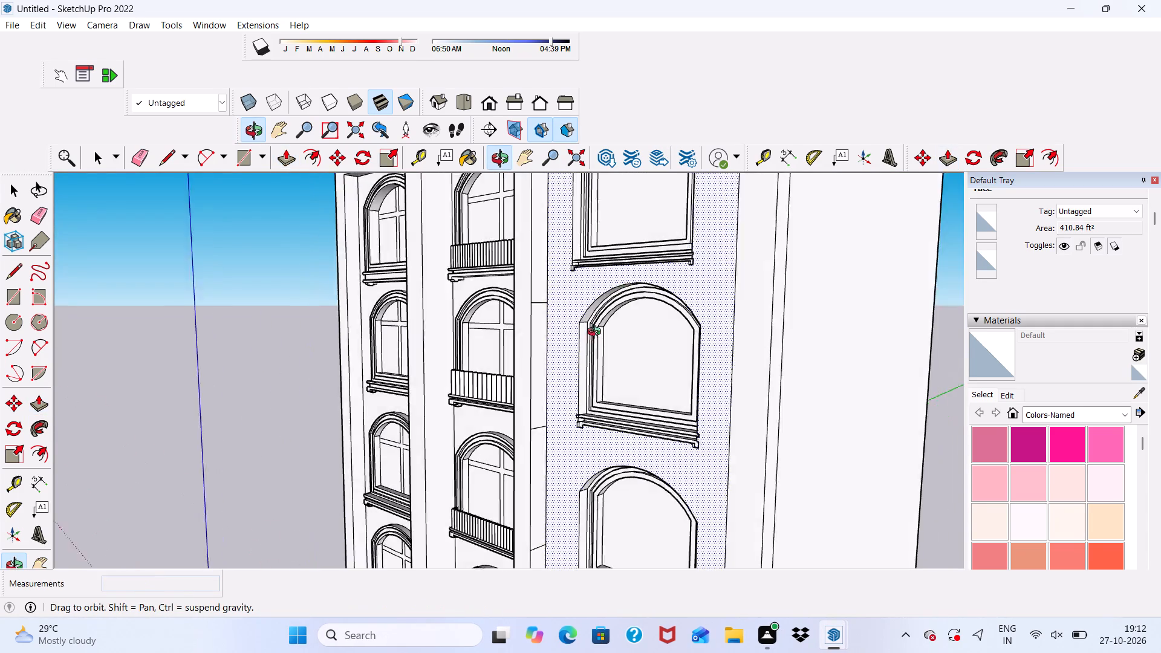
{"action": "middle_click_drag", "start_coordinate": [597, 333], "coordinate": [668, 330]}
{"action": "scroll", "coordinate": [757, 323], "scroll_direction": "up", "scroll_amount": 4}
{"action": "left_click_drag", "start_coordinate": [775, 372], "coordinate": [786, 356]}
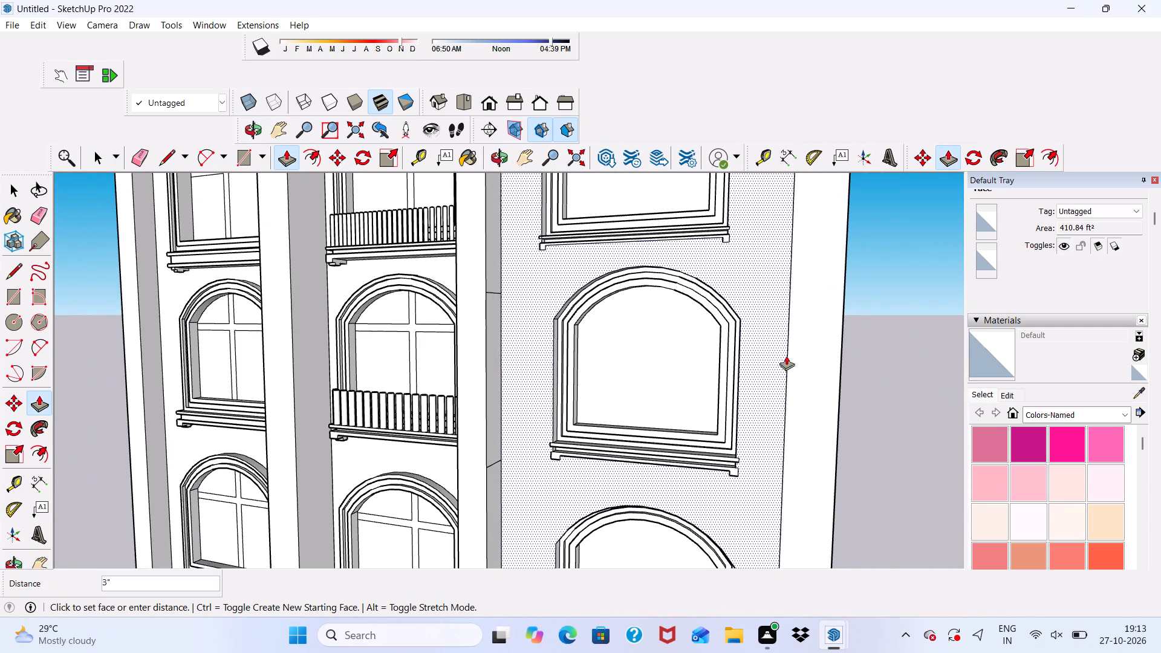
{"action": "left_click_drag", "start_coordinate": [786, 356], "coordinate": [794, 345]}
{"action": "scroll", "coordinate": [797, 339], "scroll_direction": "down", "scroll_amount": 2}
{"action": "middle_click_drag", "start_coordinate": [797, 339], "coordinate": [605, 395]}
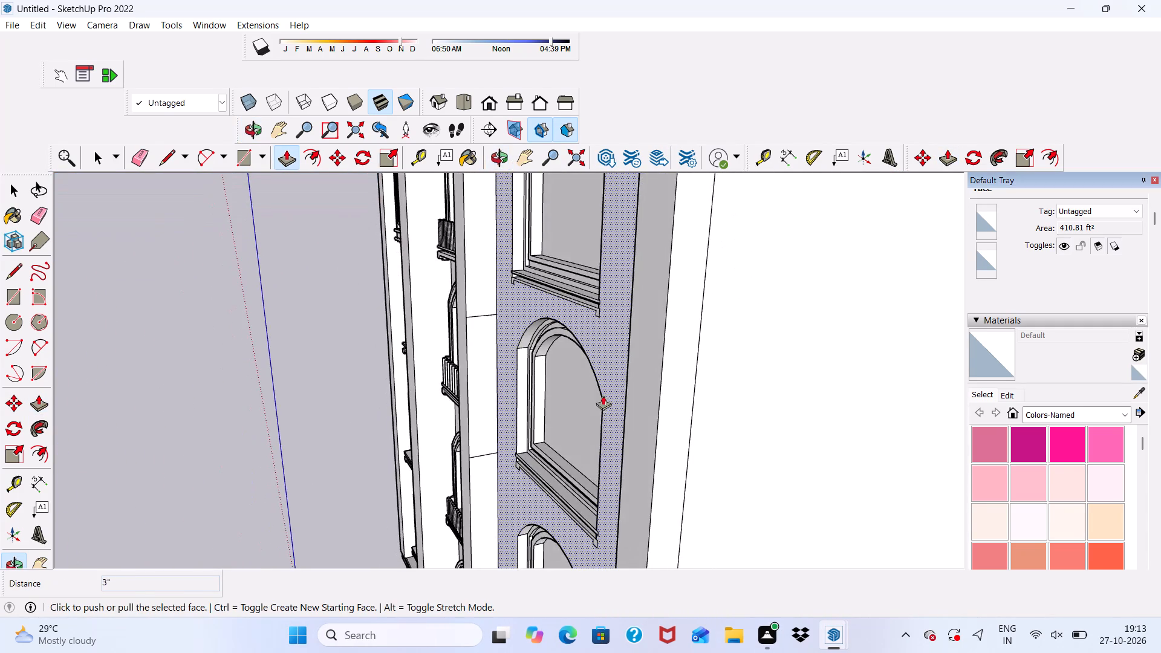
Undo the last 3" Push/Pull of the wall face around the right column's arched windows.
{"action": "scroll", "coordinate": [609, 364], "scroll_direction": "up", "scroll_amount": 4}
{"action": "scroll", "coordinate": [626, 319], "scroll_direction": "down", "scroll_amount": 1}
{"action": "middle_click_drag", "start_coordinate": [554, 386], "coordinate": [717, 335]}
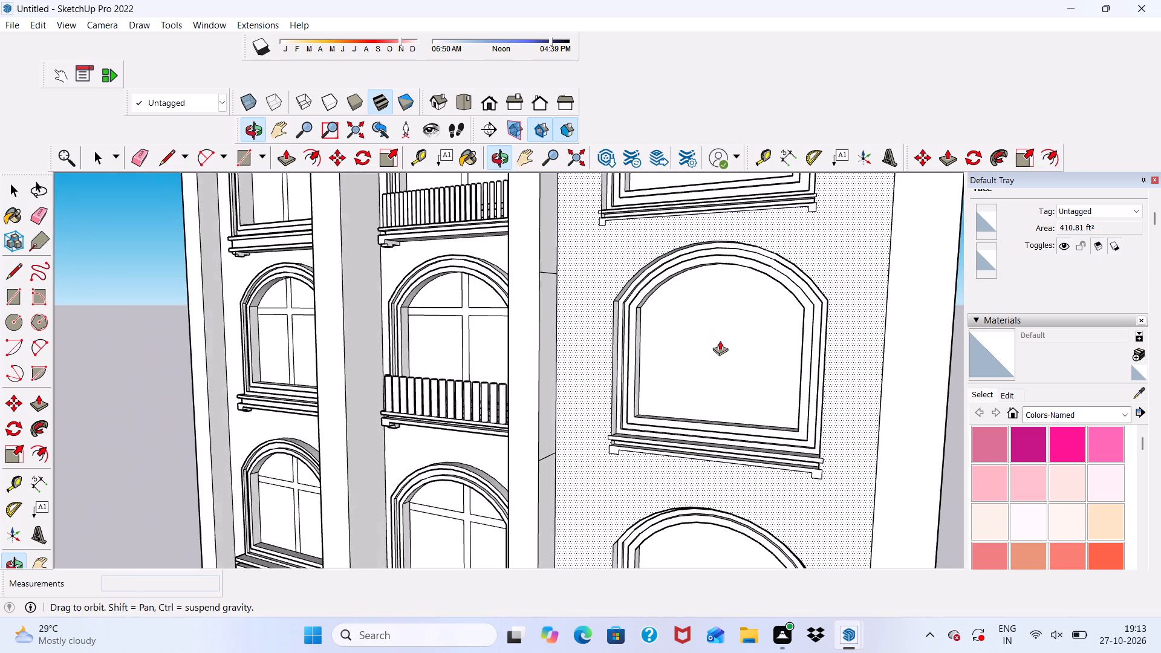
{"action": "scroll", "coordinate": [699, 415], "scroll_direction": "up", "scroll_amount": 6}
{"action": "scroll", "coordinate": [607, 448], "scroll_direction": "down", "scroll_amount": 1}
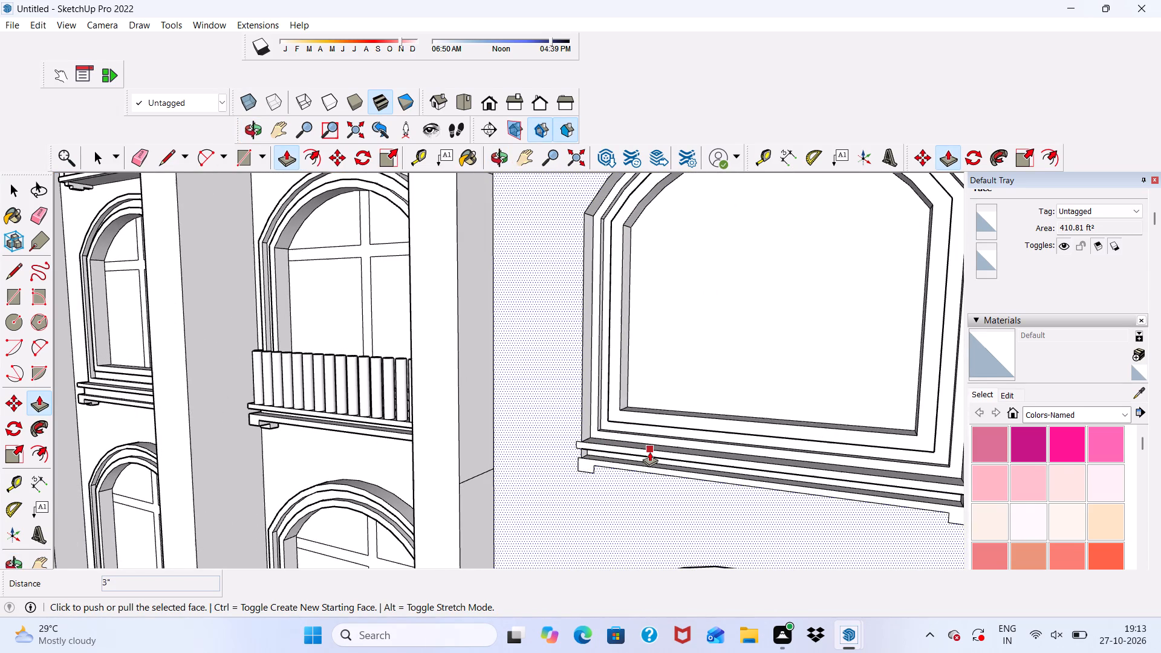
{"action": "key", "text": "ctrl+z"}
{"action": "scroll", "coordinate": [649, 452], "scroll_direction": "down", "scroll_amount": 15}
{"action": "key", "text": "space"}
{"action": "key", "text": "space"}
{"action": "key", "text": "space"}
{"action": "scroll", "coordinate": [576, 353], "scroll_direction": "down", "scroll_amount": 5}
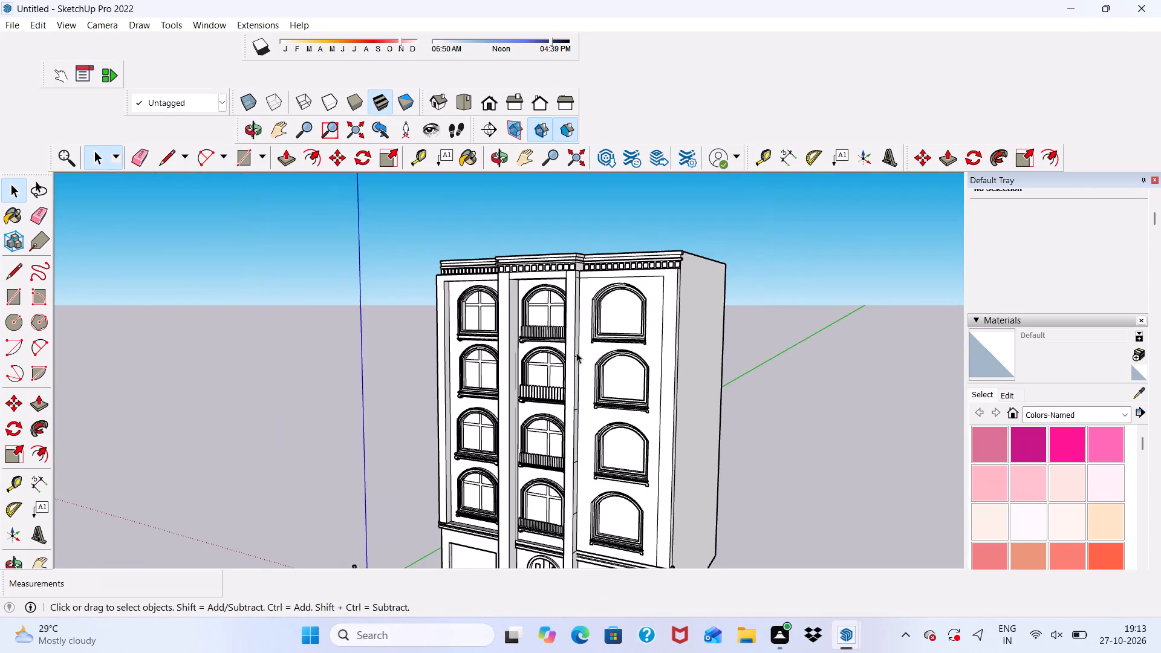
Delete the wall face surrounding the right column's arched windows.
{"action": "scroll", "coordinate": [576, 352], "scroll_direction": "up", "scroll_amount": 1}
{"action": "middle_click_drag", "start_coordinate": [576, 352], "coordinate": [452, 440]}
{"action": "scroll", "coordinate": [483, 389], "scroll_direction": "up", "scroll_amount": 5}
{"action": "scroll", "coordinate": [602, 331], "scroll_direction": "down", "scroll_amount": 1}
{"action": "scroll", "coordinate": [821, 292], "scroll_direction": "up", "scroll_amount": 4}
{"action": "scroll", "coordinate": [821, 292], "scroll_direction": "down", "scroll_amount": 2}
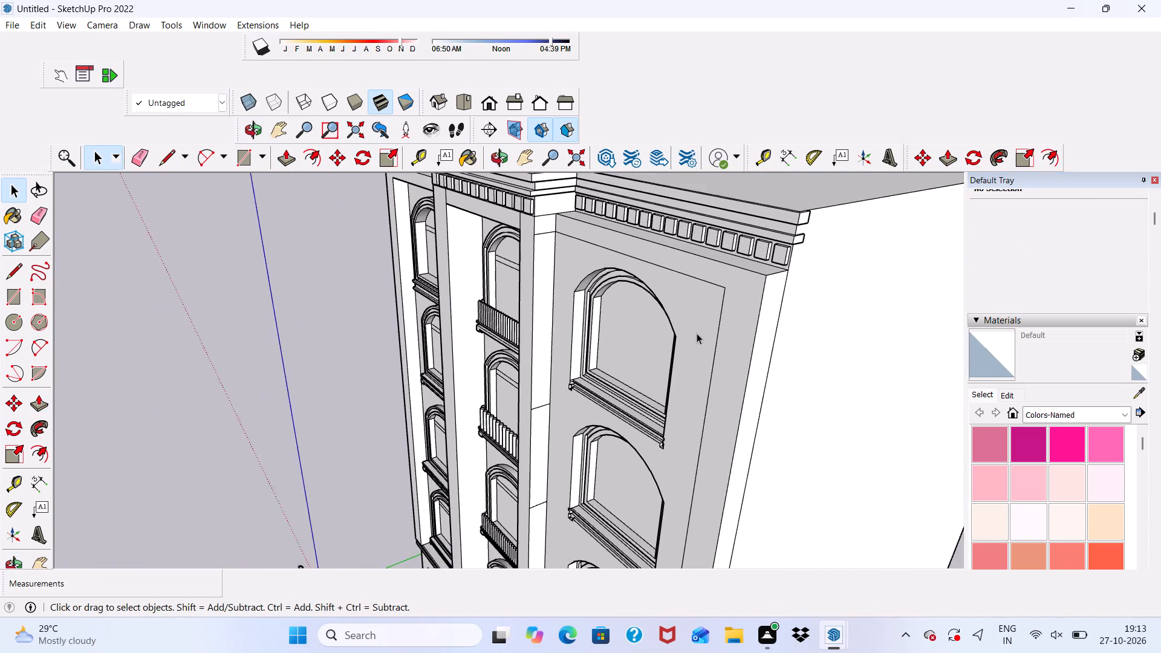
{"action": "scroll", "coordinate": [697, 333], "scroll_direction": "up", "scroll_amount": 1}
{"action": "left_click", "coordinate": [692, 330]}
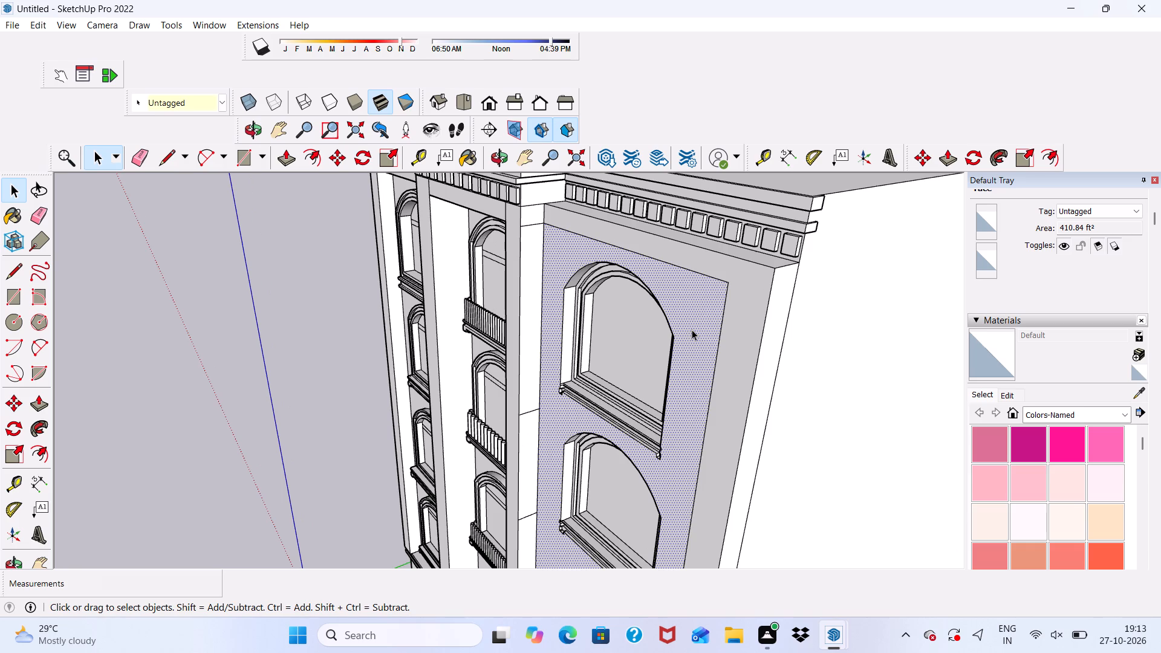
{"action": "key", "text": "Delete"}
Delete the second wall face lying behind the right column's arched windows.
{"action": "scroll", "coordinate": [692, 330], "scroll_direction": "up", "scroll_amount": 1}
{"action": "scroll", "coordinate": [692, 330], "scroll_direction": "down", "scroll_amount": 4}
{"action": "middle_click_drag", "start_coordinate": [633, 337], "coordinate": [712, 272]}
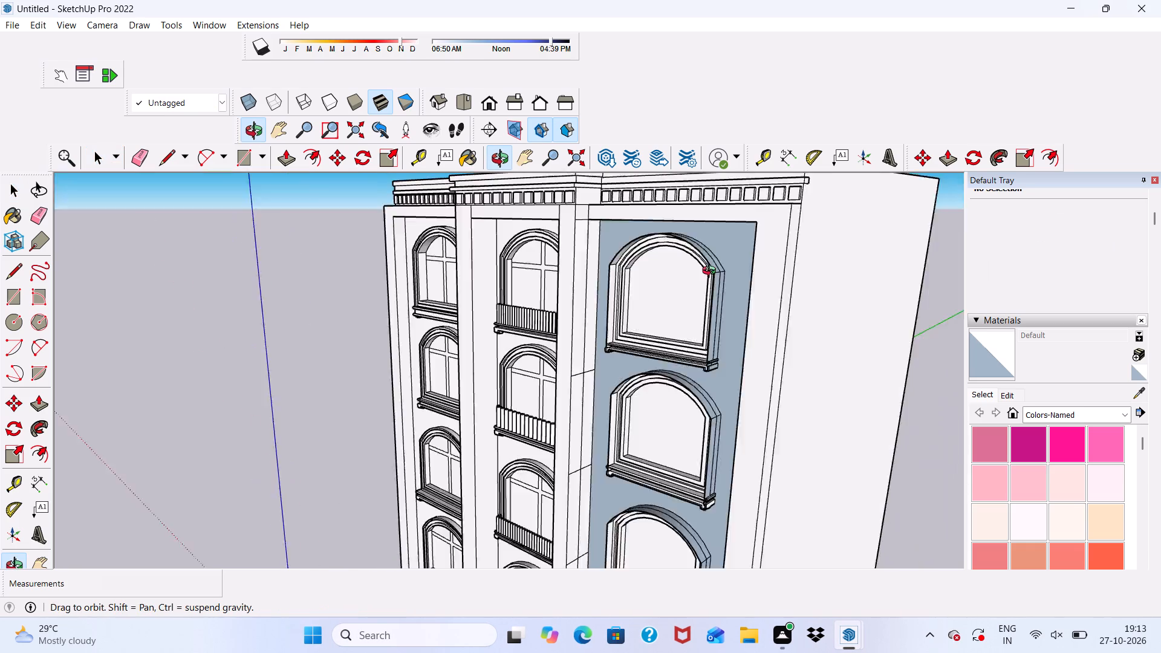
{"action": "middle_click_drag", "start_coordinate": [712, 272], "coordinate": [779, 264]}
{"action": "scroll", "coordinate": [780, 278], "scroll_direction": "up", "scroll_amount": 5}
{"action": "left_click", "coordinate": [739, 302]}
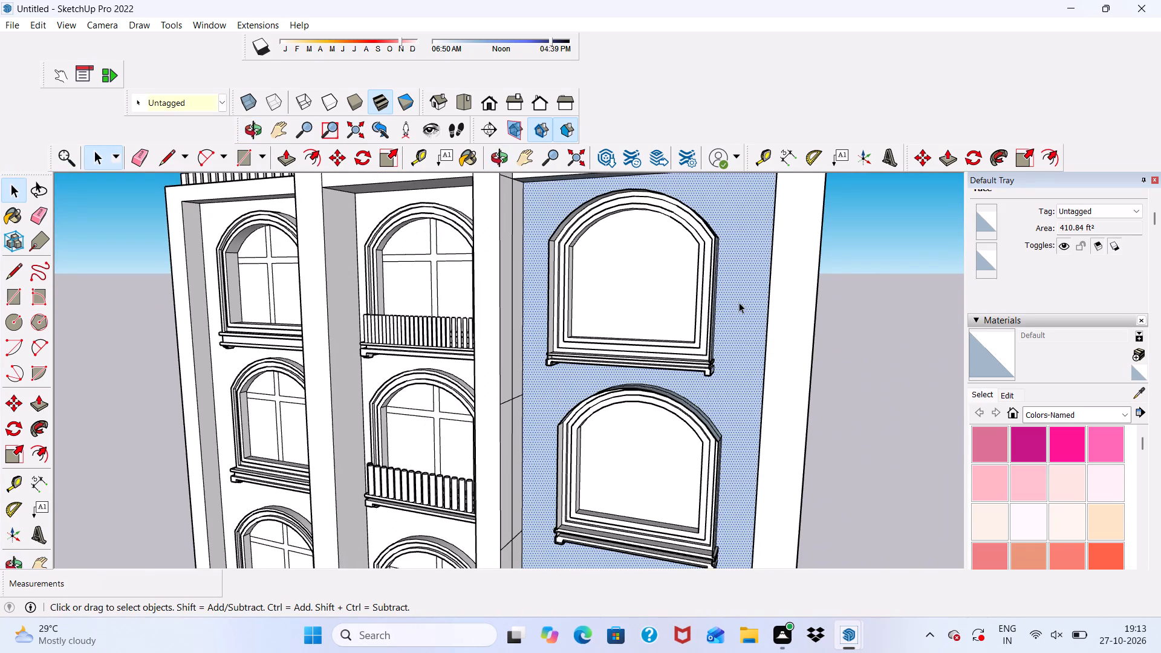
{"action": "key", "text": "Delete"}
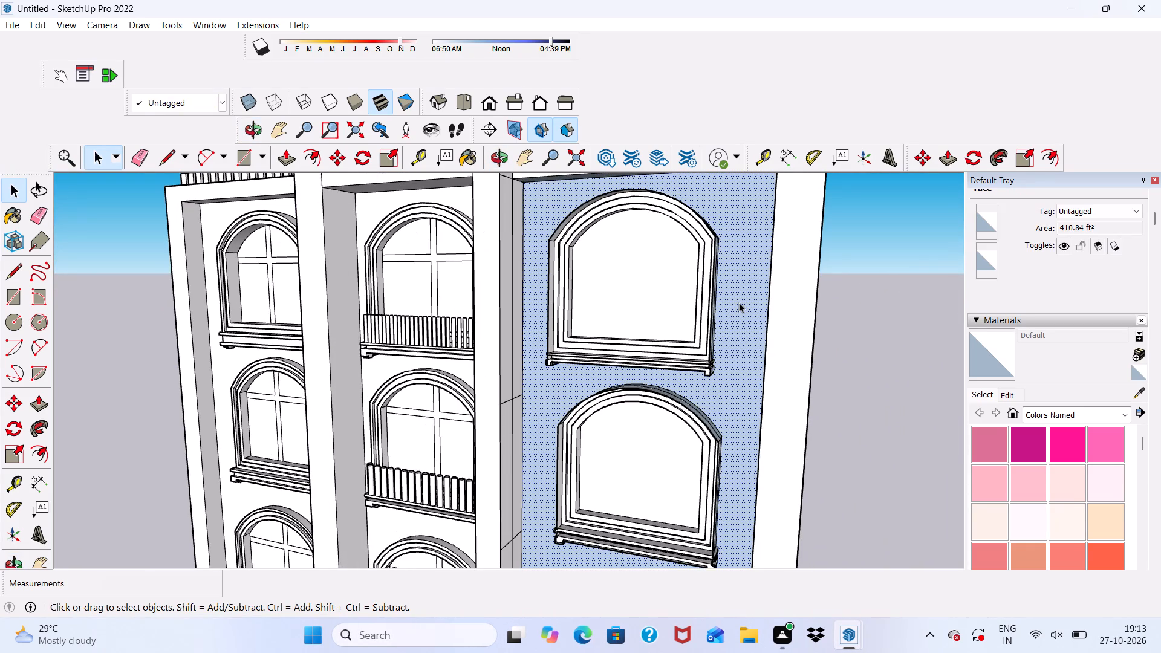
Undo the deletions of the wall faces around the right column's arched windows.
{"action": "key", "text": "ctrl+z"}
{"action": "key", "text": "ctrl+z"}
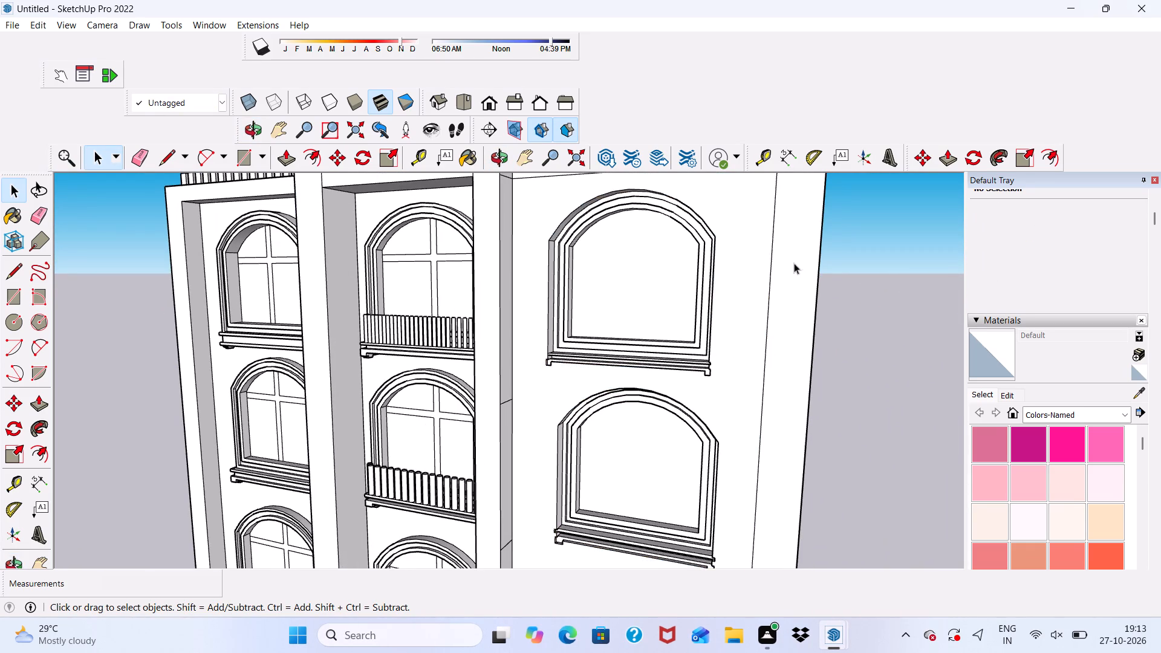
Examine the wall surface and window frames of the right column from several angles, comparing them with the other columns.
{"action": "scroll", "coordinate": [794, 263], "scroll_direction": "down", "scroll_amount": 4}
{"action": "scroll", "coordinate": [655, 337], "scroll_direction": "down", "scroll_amount": 3}
{"action": "middle_click_drag", "start_coordinate": [648, 363], "coordinate": [819, 359]}
{"action": "scroll", "coordinate": [747, 401], "scroll_direction": "up", "scroll_amount": 3}
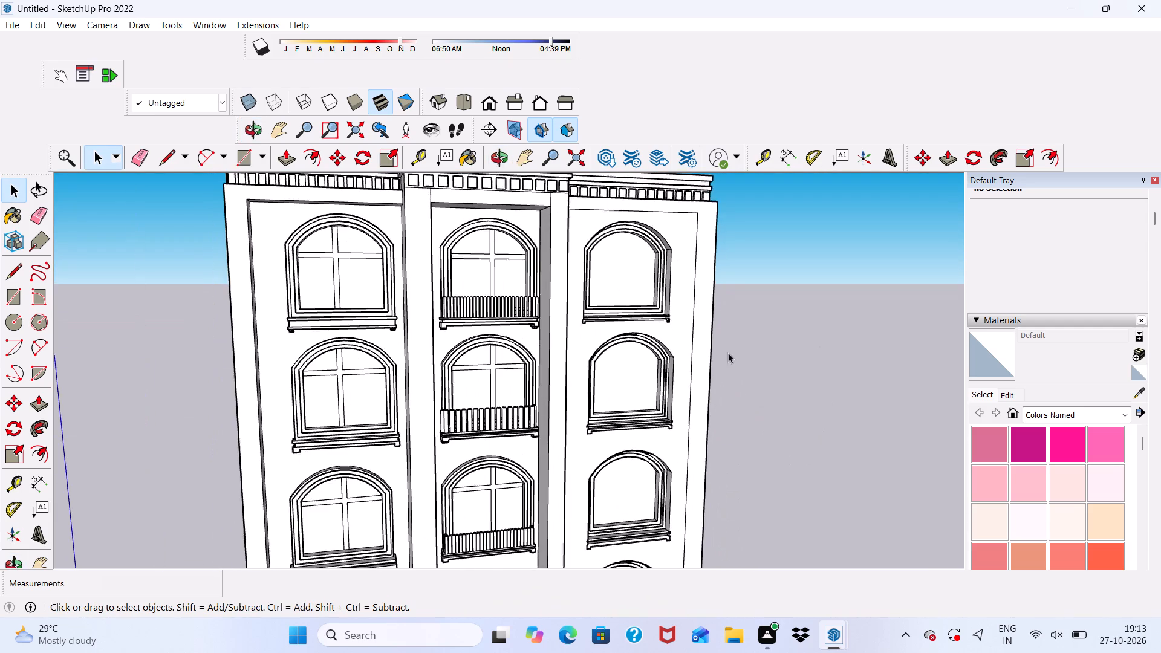
{"action": "scroll", "coordinate": [697, 320], "scroll_direction": "down", "scroll_amount": 3}
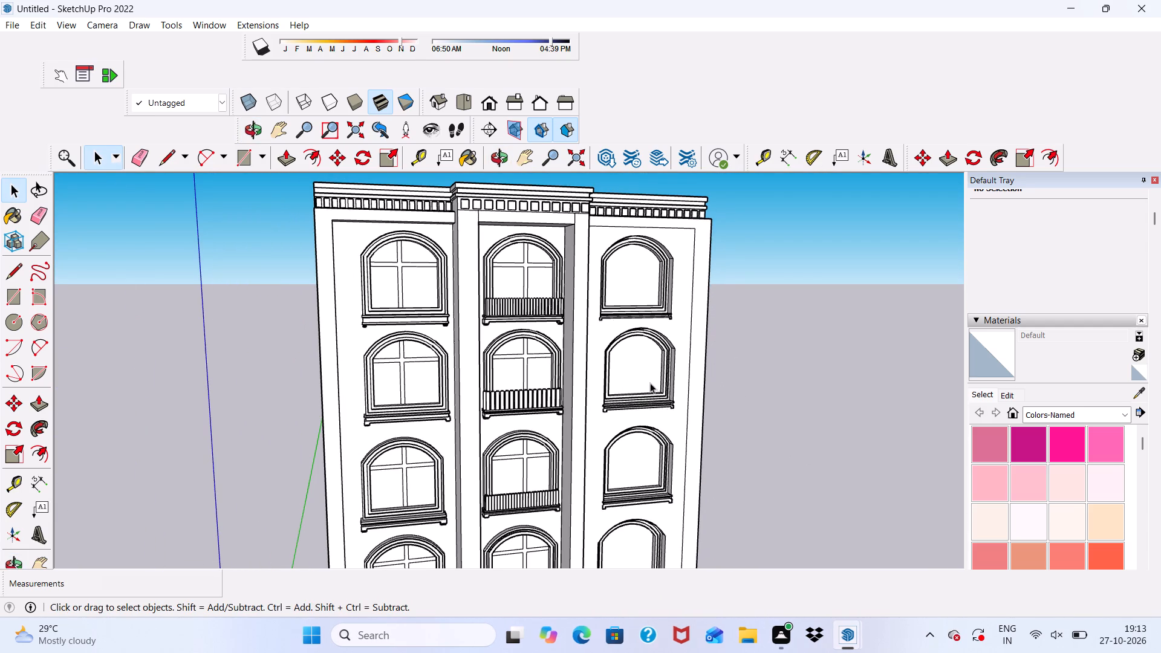
{"action": "scroll", "coordinate": [736, 258], "scroll_direction": "up", "scroll_amount": 3}
{"action": "scroll", "coordinate": [683, 240], "scroll_direction": "up", "scroll_amount": 2}
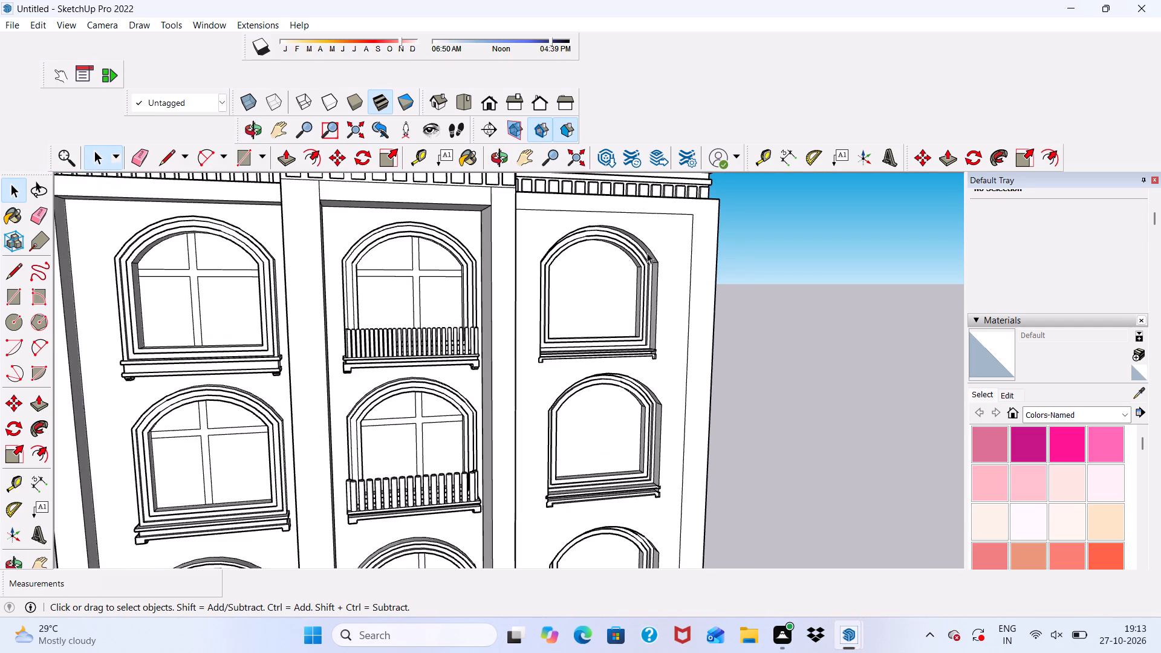
{"action": "scroll", "coordinate": [662, 250], "scroll_direction": "down", "scroll_amount": 3}
{"action": "middle_click_drag", "start_coordinate": [633, 326], "coordinate": [408, 413]}
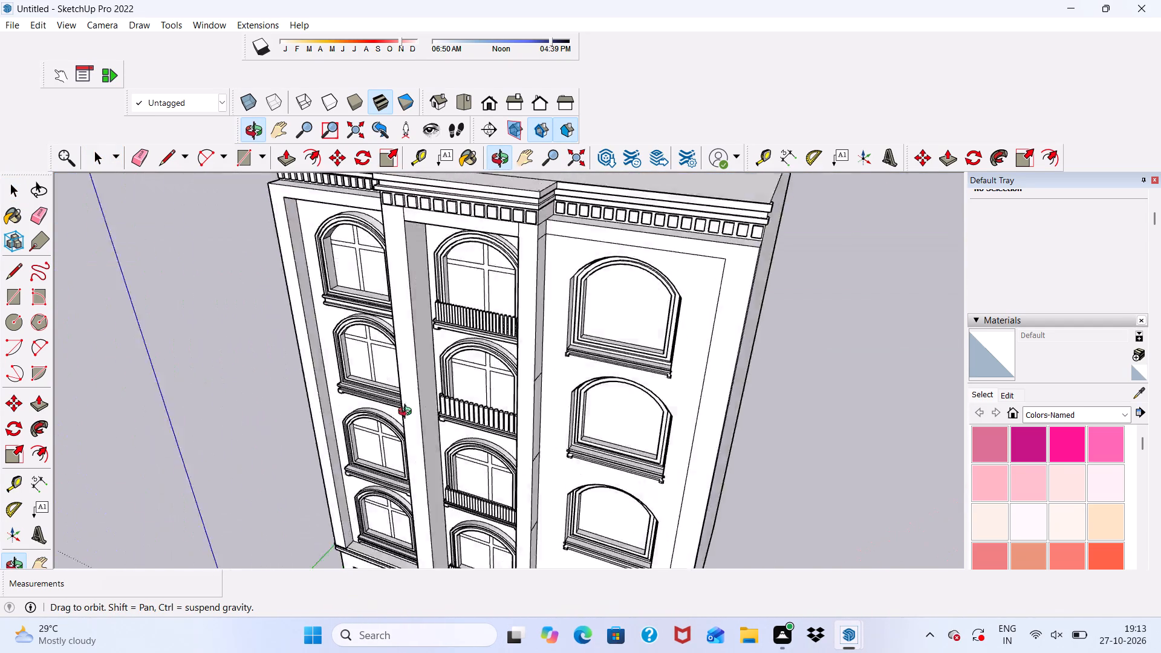
{"action": "middle_click_drag", "start_coordinate": [408, 413], "coordinate": [495, 470]}
{"action": "scroll", "coordinate": [691, 366], "scroll_direction": "up", "scroll_amount": 2}
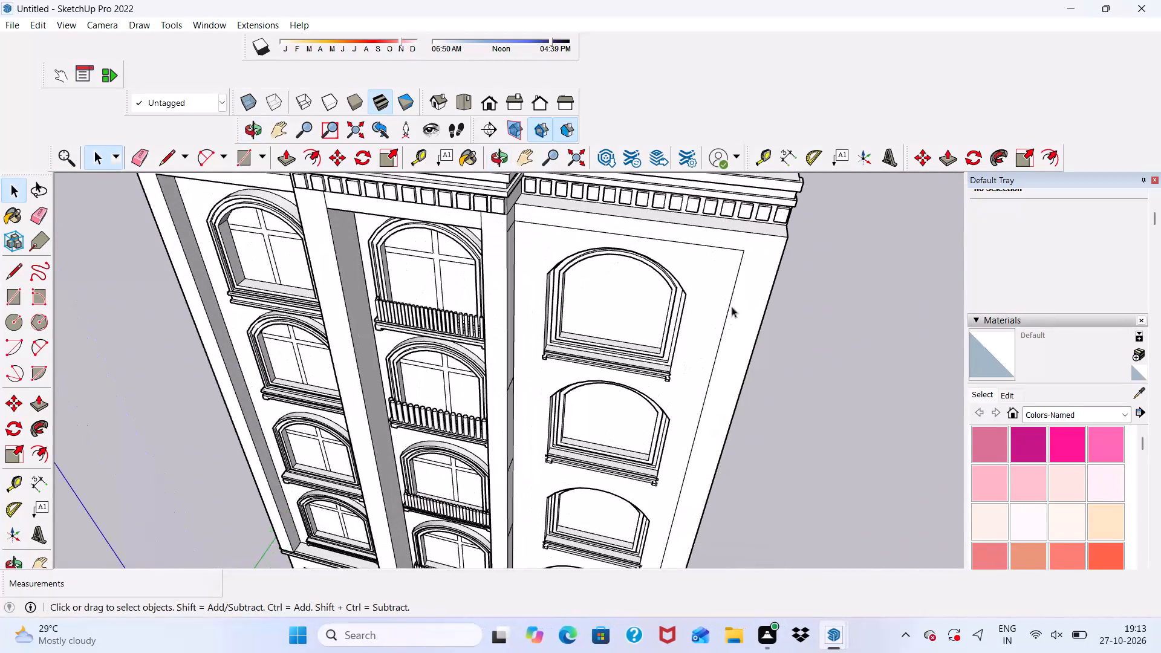
Push the wall face around the right column's arched windows inward about 3" with Push/Pull.
{"action": "left_click", "coordinate": [747, 278]}
{"action": "scroll", "coordinate": [327, 261], "scroll_direction": "down", "scroll_amount": 6}
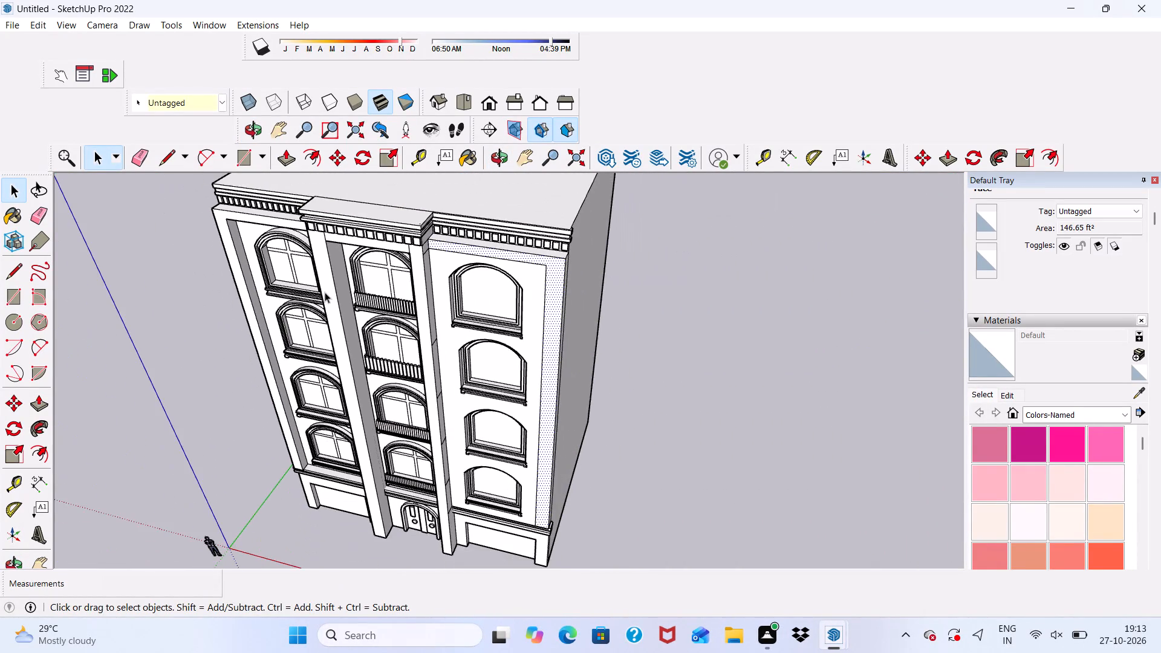
{"action": "middle_click_drag", "start_coordinate": [325, 292], "coordinate": [358, 227]}
{"action": "scroll", "coordinate": [528, 238], "scroll_direction": "up", "scroll_amount": 4}
{"action": "left_click", "coordinate": [545, 241]}
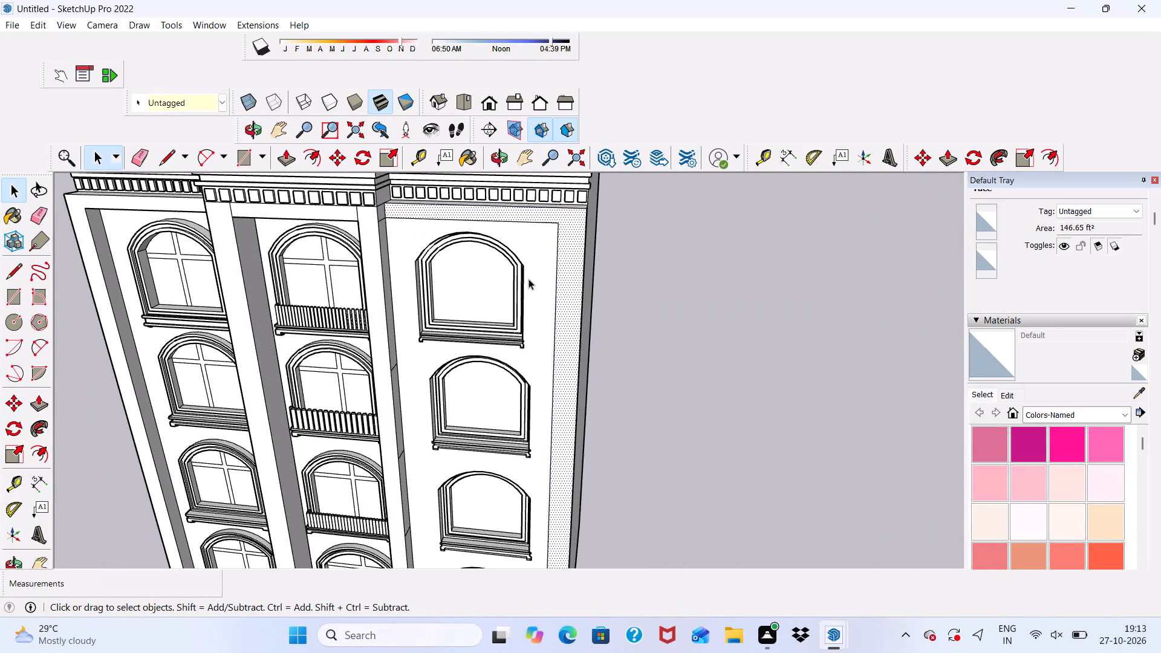
{"action": "scroll", "coordinate": [521, 294], "scroll_direction": "down", "scroll_amount": 1}
{"action": "scroll", "coordinate": [427, 366], "scroll_direction": "up", "scroll_amount": 11}
{"action": "scroll", "coordinate": [417, 281], "scroll_direction": "up", "scroll_amount": 2}
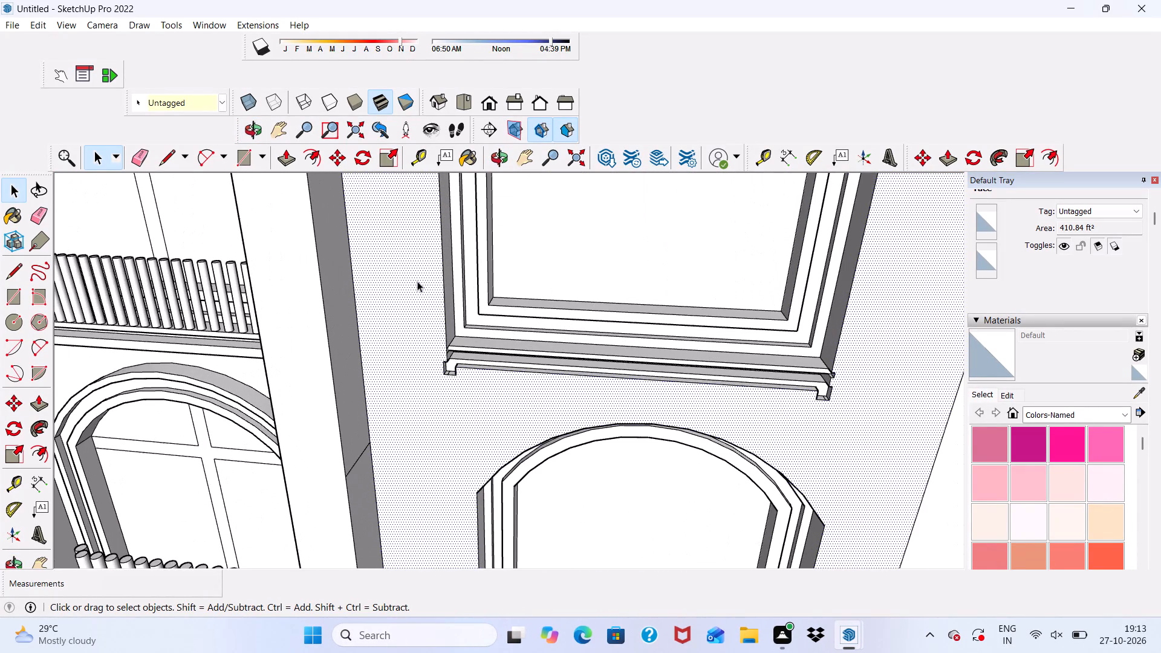
{"action": "left_click", "coordinate": [287, 156]}
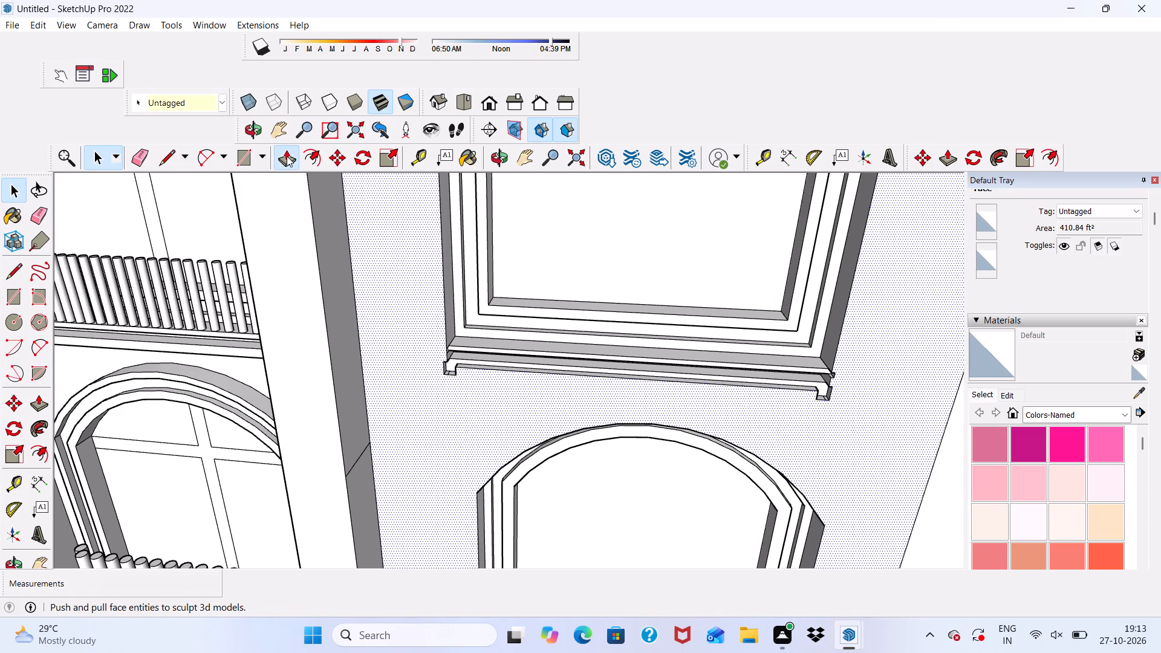
{"action": "left_click", "coordinate": [388, 367]}
{"action": "left_click_drag", "start_coordinate": [415, 309], "coordinate": [423, 291]}
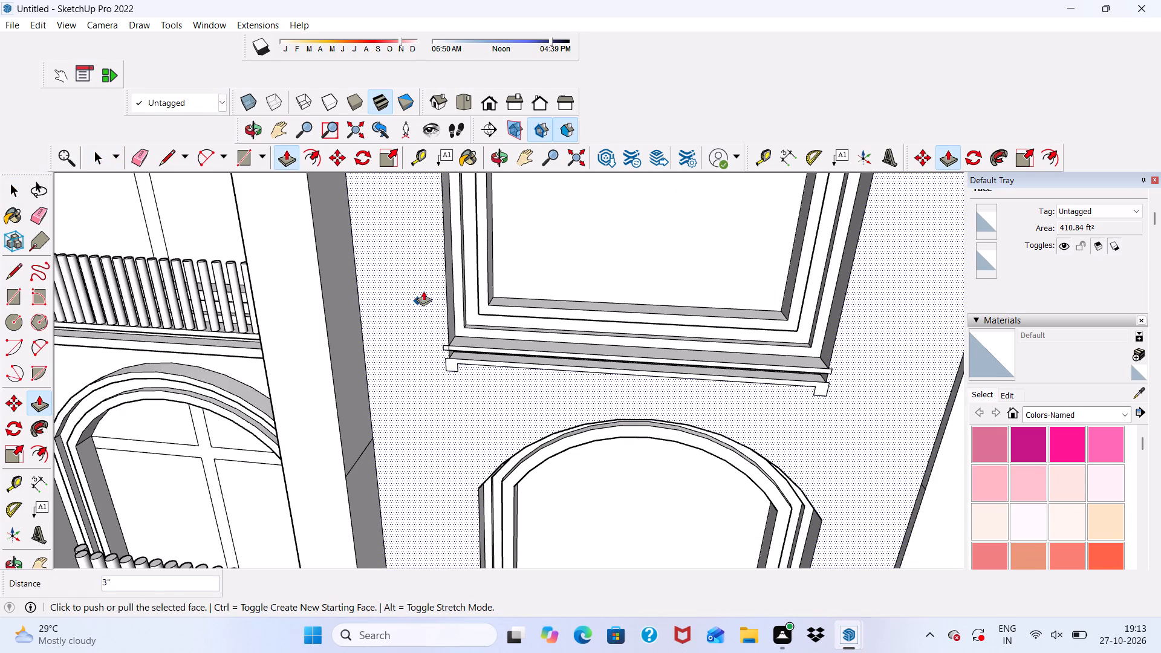
{"action": "left_click_drag", "start_coordinate": [423, 291], "coordinate": [437, 261]}
Push the same wall face around the right column's arched windows inward by another 6".
{"action": "scroll", "coordinate": [360, 315], "scroll_direction": "down", "scroll_amount": 5}
{"action": "left_click_drag", "start_coordinate": [681, 383], "coordinate": [686, 375]}
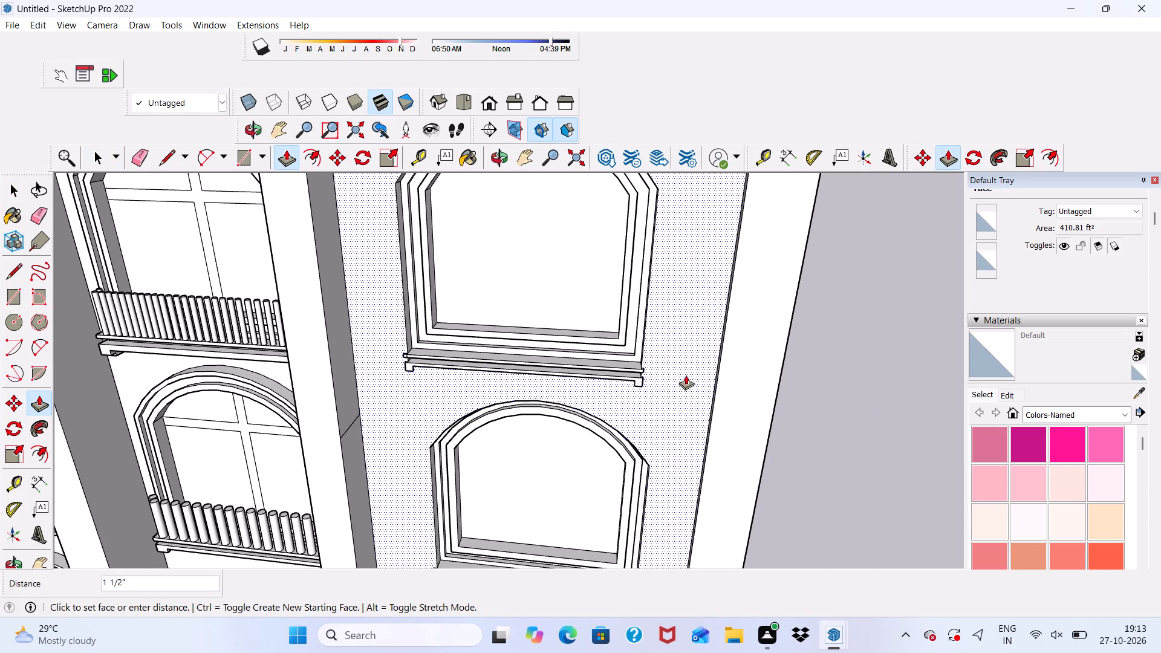
{"action": "left_click_drag", "start_coordinate": [686, 375], "coordinate": [706, 282]}
{"action": "scroll", "coordinate": [637, 315], "scroll_direction": "down", "scroll_amount": 10}
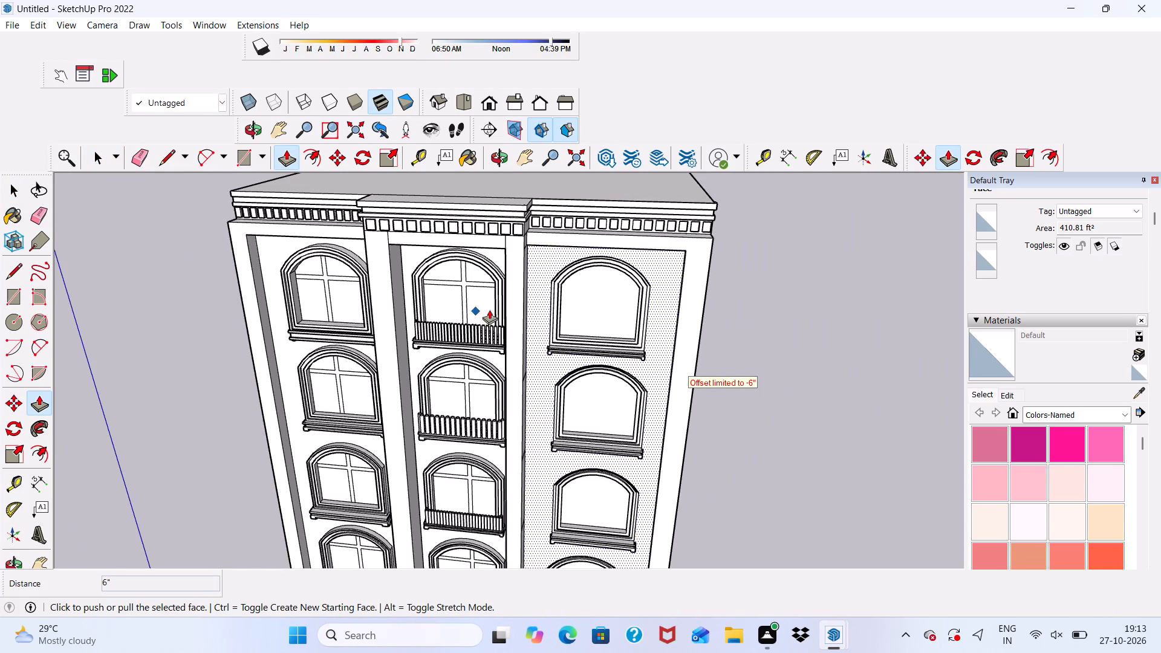
Push the right column's wall face a further 3" inward behind the window frames.
{"action": "scroll", "coordinate": [490, 309], "scroll_direction": "up", "scroll_amount": 9}
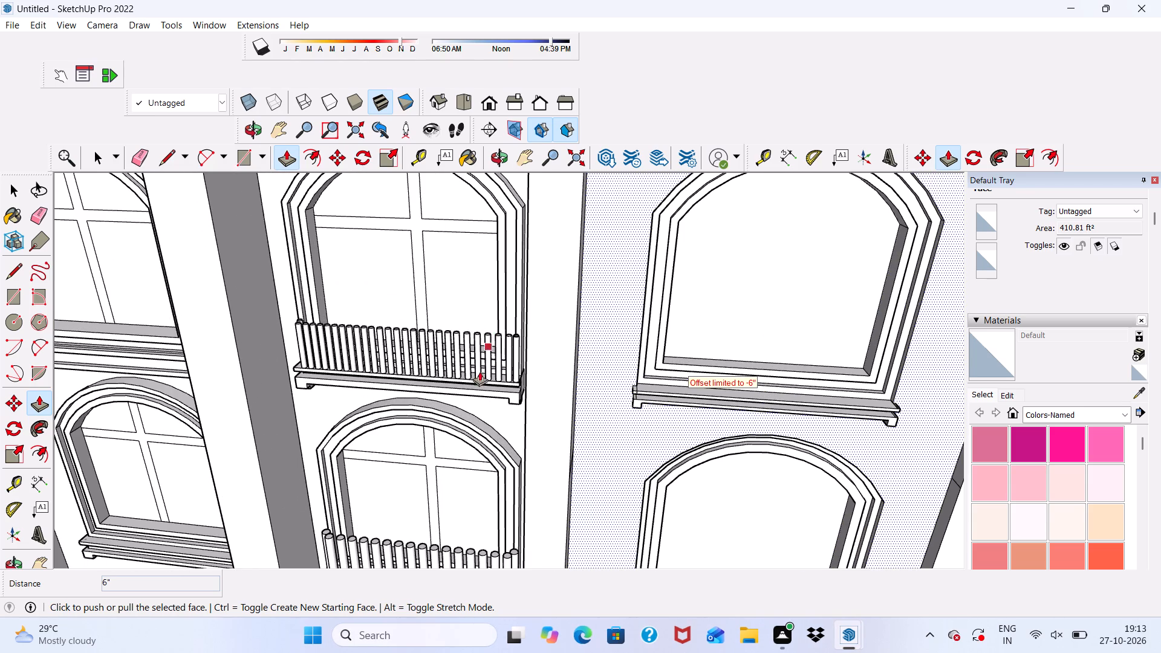
{"action": "left_click_drag", "start_coordinate": [588, 423], "coordinate": [606, 296]}
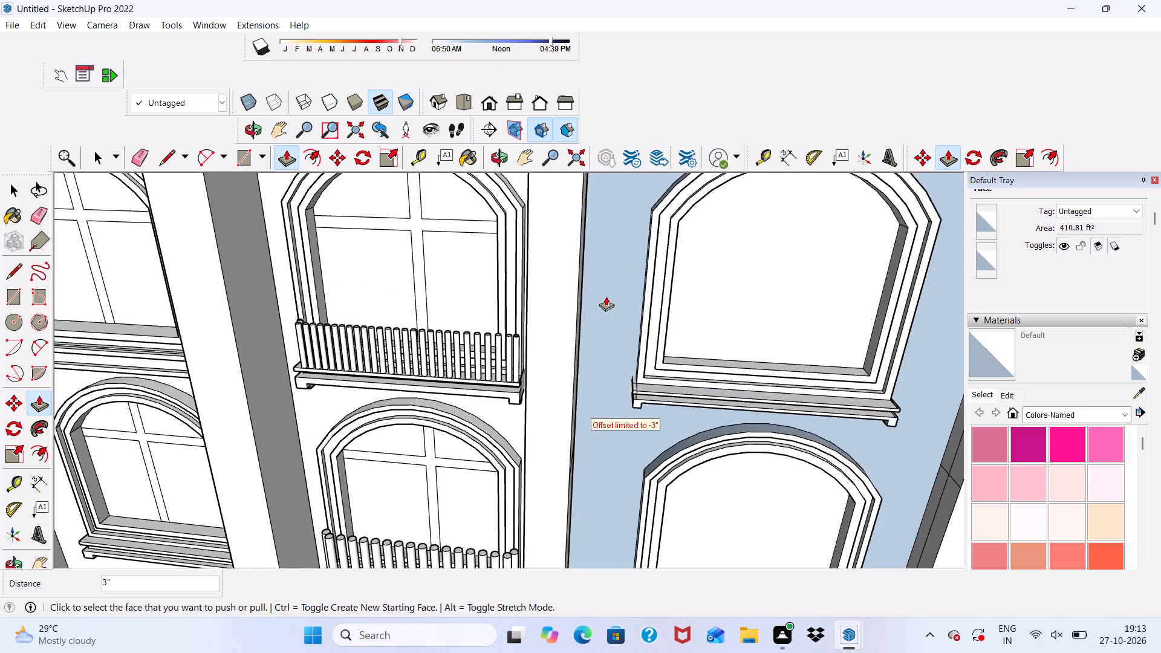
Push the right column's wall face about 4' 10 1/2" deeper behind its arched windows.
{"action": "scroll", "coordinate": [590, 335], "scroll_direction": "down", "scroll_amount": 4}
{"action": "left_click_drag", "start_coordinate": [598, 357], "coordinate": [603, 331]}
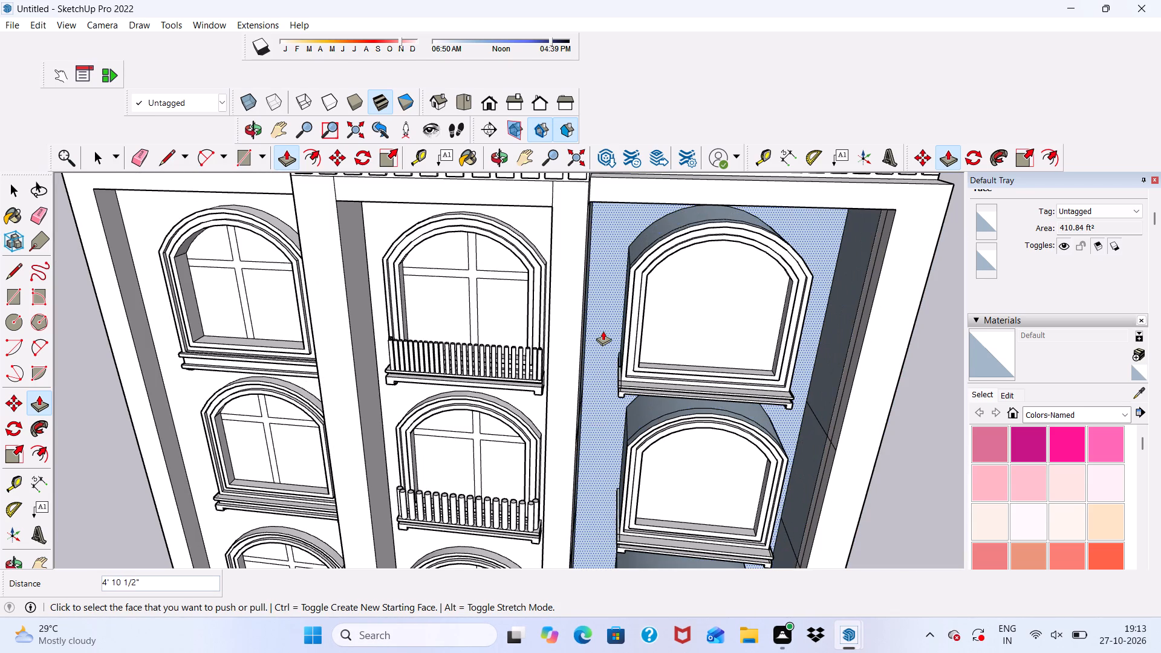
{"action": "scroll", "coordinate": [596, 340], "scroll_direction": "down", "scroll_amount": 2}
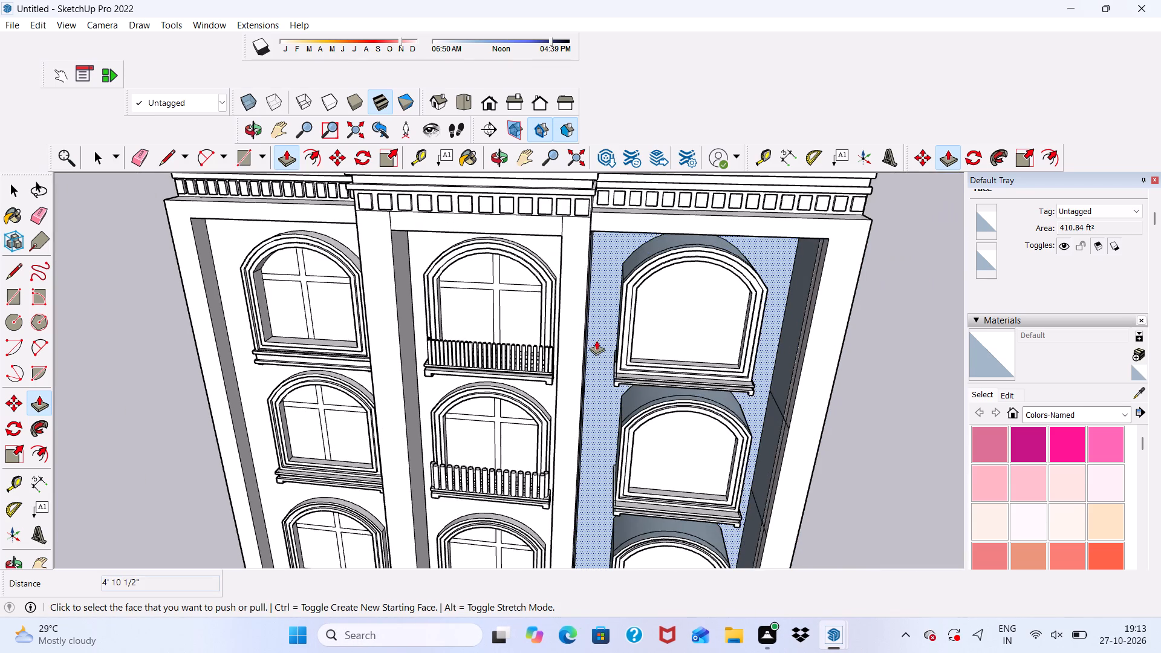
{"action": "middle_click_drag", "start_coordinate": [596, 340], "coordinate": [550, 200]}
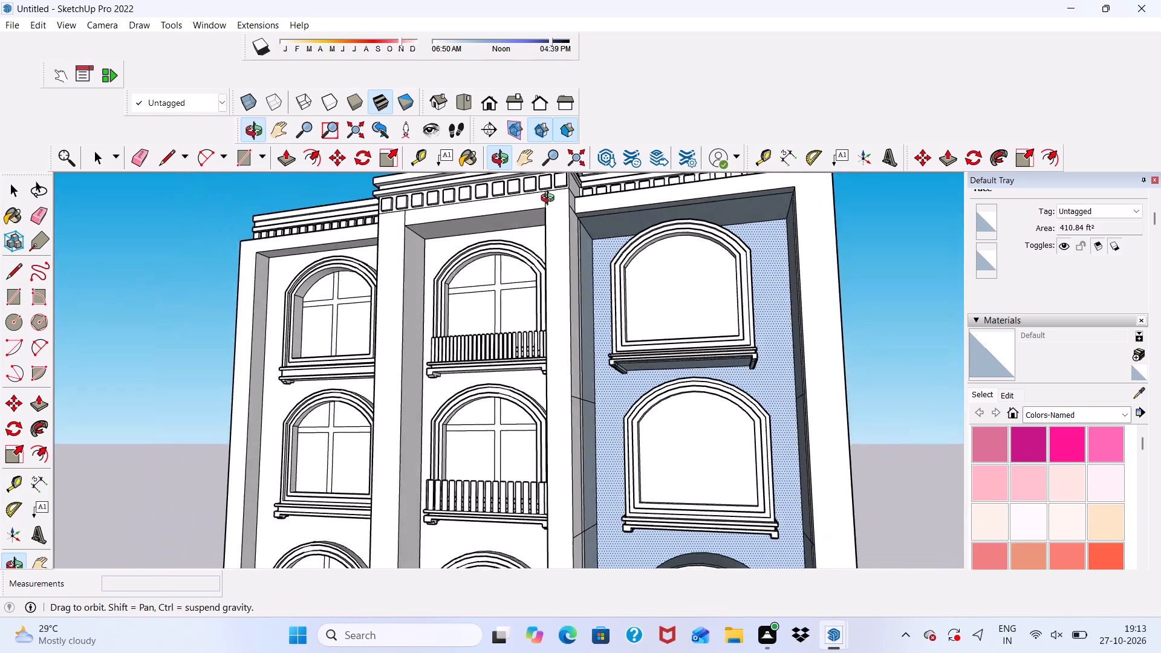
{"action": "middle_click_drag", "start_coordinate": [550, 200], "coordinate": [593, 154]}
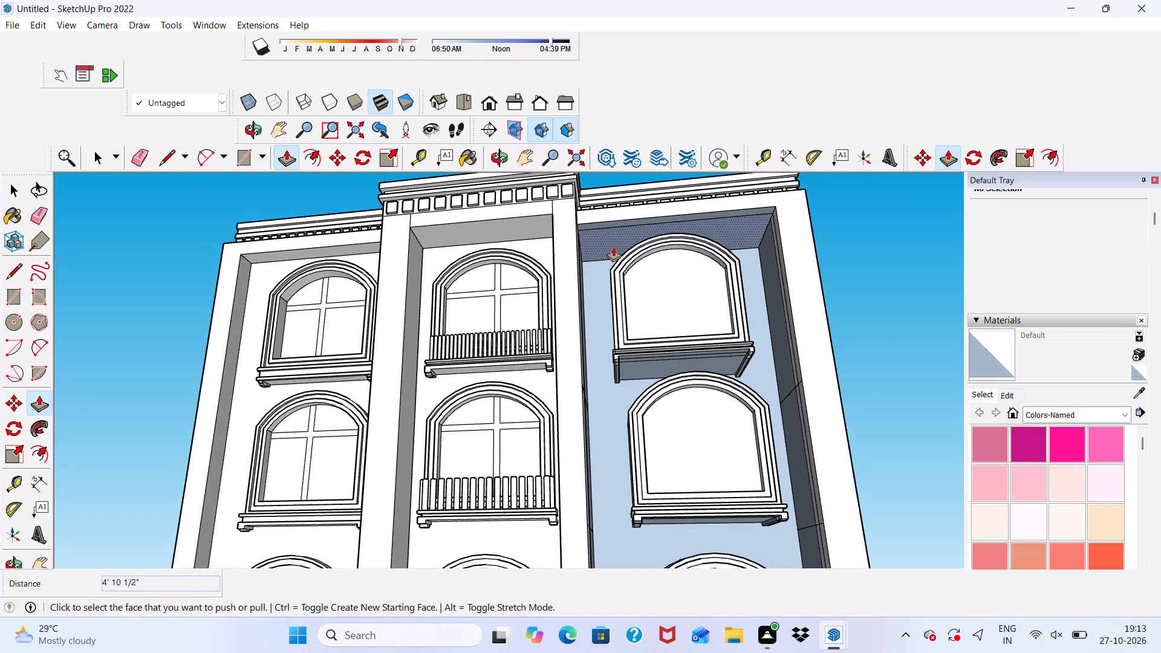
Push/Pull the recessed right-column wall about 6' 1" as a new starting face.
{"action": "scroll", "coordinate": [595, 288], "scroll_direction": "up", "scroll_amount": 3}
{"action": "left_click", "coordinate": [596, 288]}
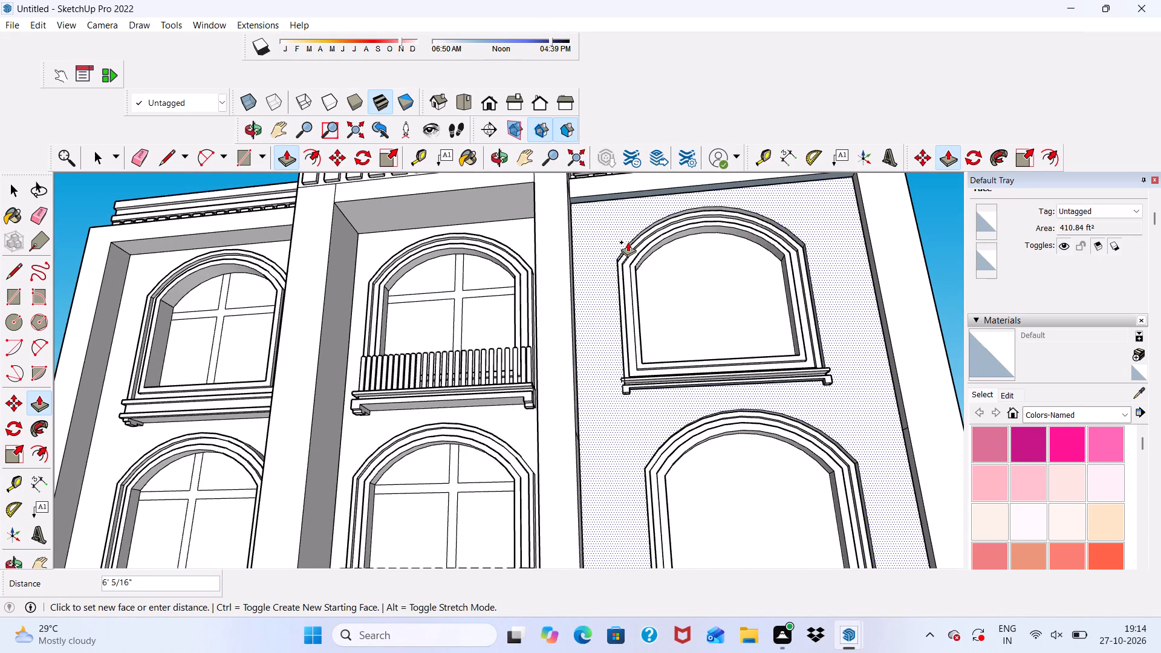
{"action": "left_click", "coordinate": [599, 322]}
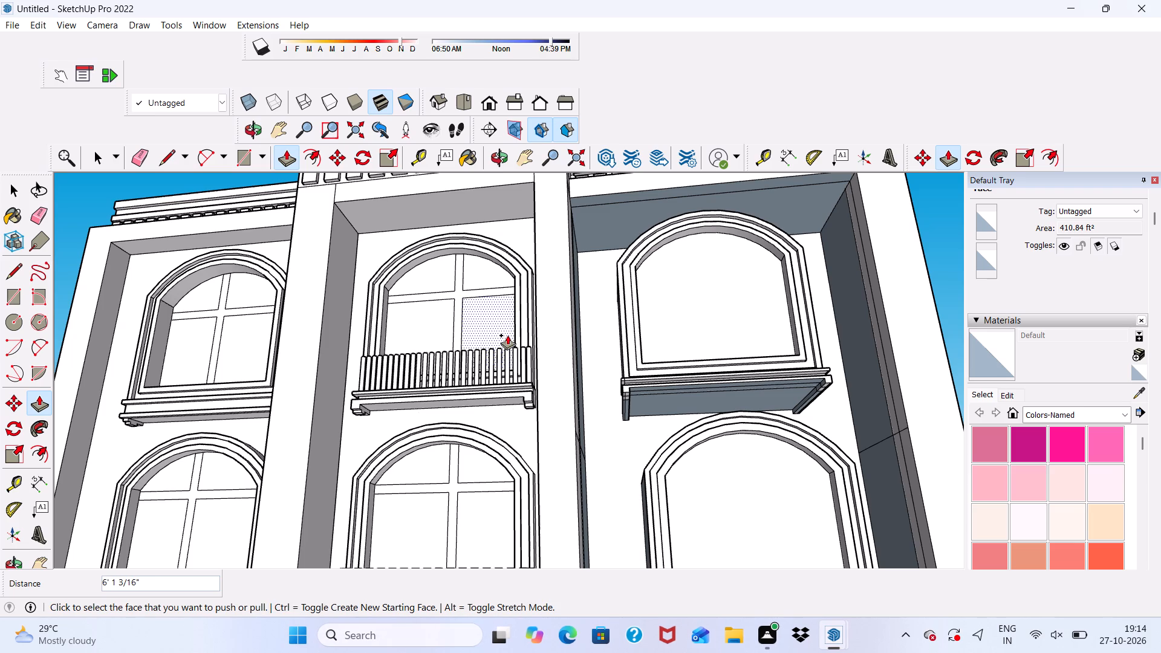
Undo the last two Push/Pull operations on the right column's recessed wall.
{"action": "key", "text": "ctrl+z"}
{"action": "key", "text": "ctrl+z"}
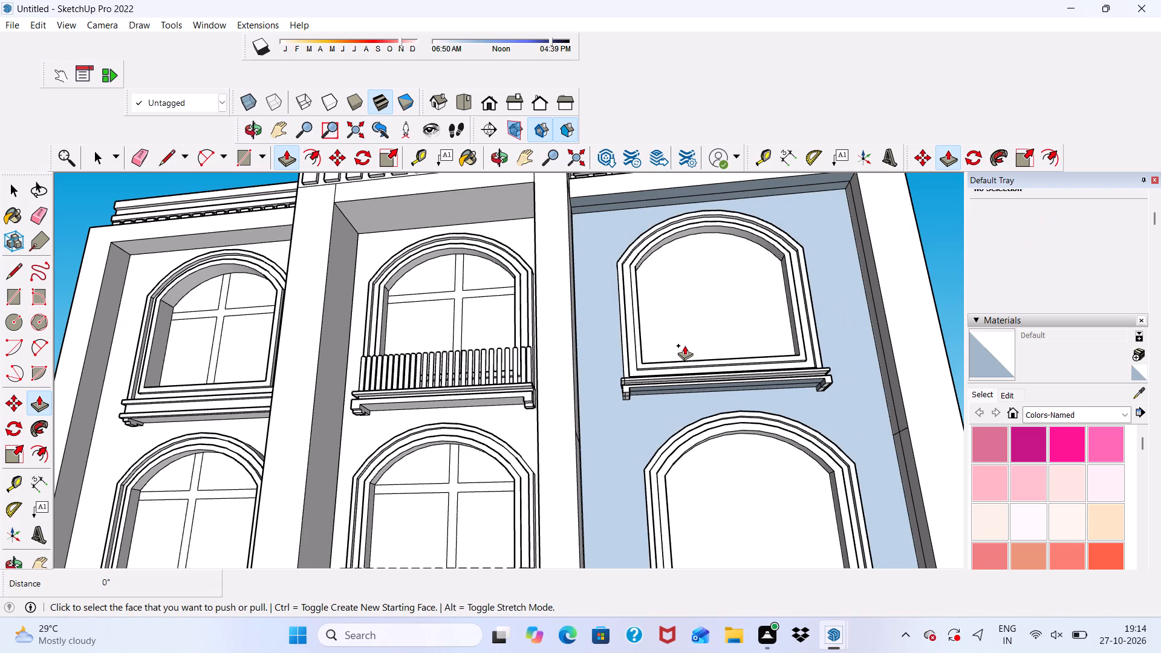
Push/Pull the wall face around the right column's arched windows about 2' 7" as a new starting face.
{"action": "scroll", "coordinate": [595, 316], "scroll_direction": "down", "scroll_amount": 5}
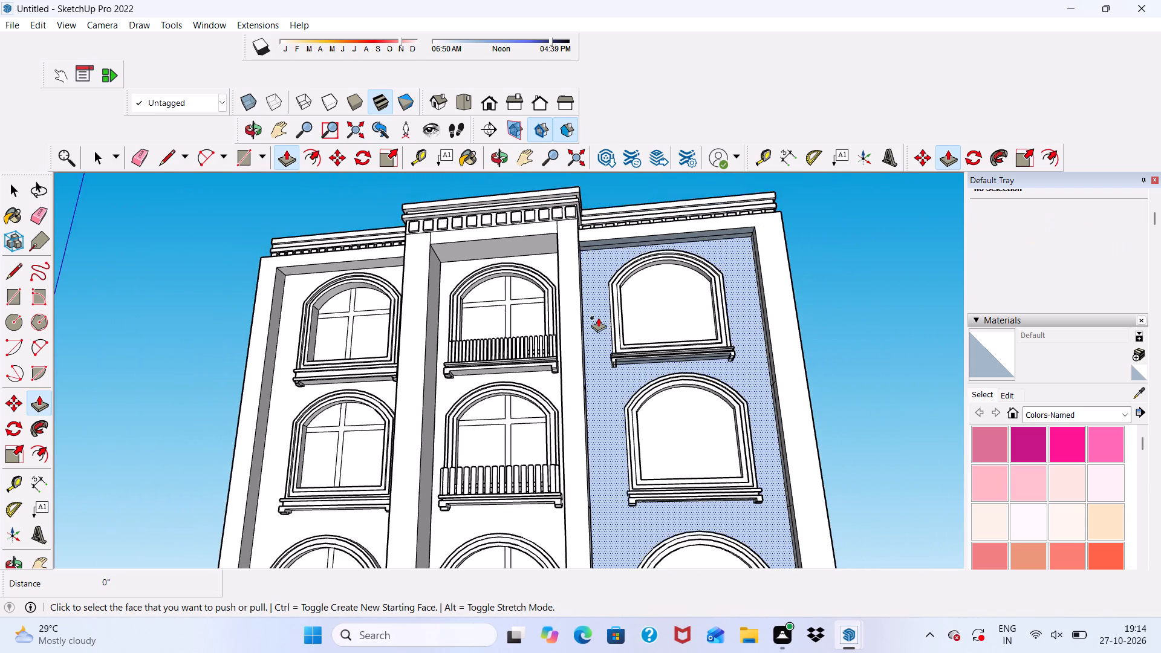
{"action": "scroll", "coordinate": [598, 317], "scroll_direction": "down", "scroll_amount": 3}
{"action": "middle_click_drag", "start_coordinate": [599, 342], "coordinate": [637, 473]}
{"action": "scroll", "coordinate": [600, 330], "scroll_direction": "up", "scroll_amount": 4}
{"action": "scroll", "coordinate": [614, 276], "scroll_direction": "up", "scroll_amount": 2}
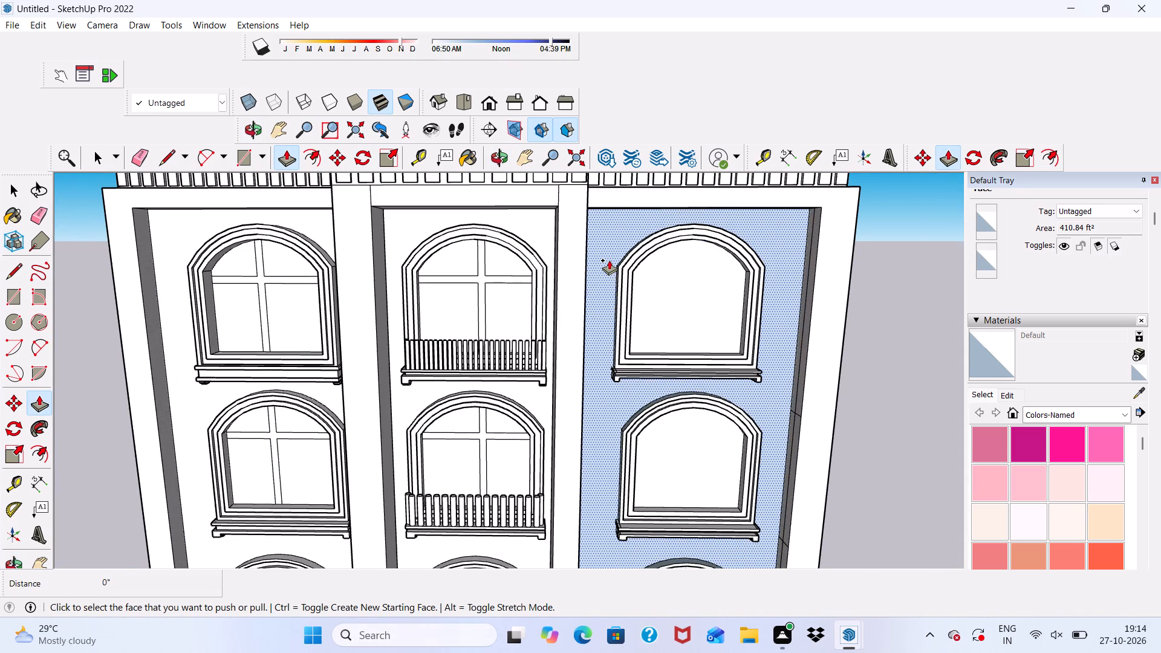
{"action": "left_click", "coordinate": [609, 260]}
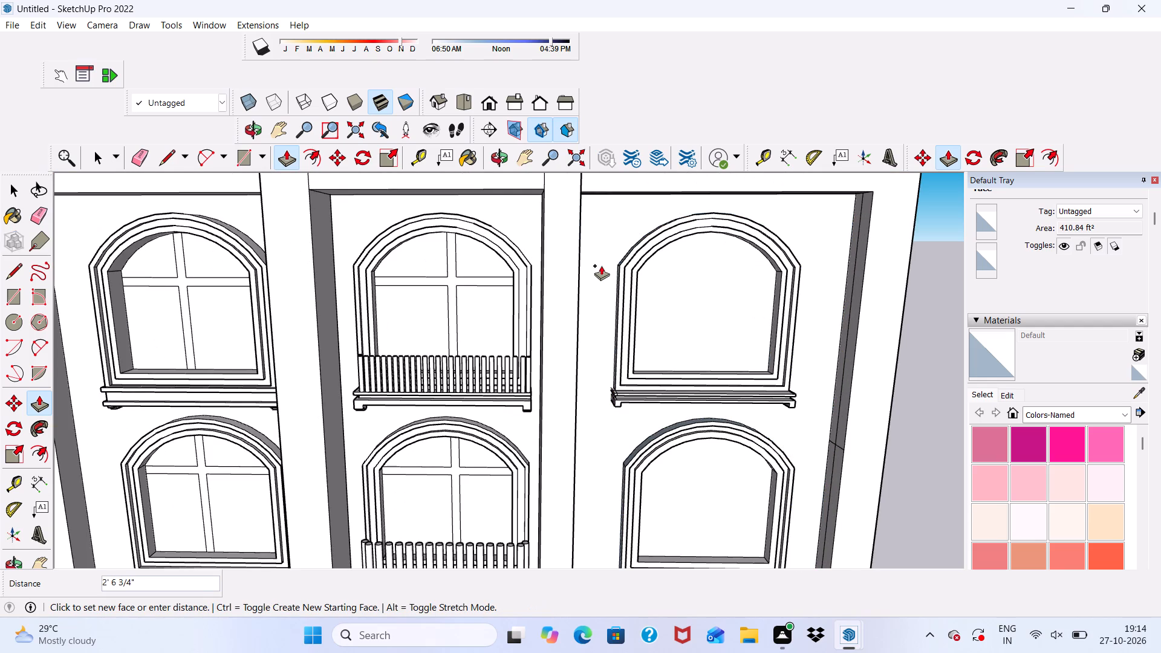
{"action": "left_click", "coordinate": [601, 265]}
{"action": "scroll", "coordinate": [506, 293], "scroll_direction": "down", "scroll_amount": 8}
{"action": "middle_click_drag", "start_coordinate": [601, 371], "coordinate": [625, 264]}
{"action": "key", "text": "space"}
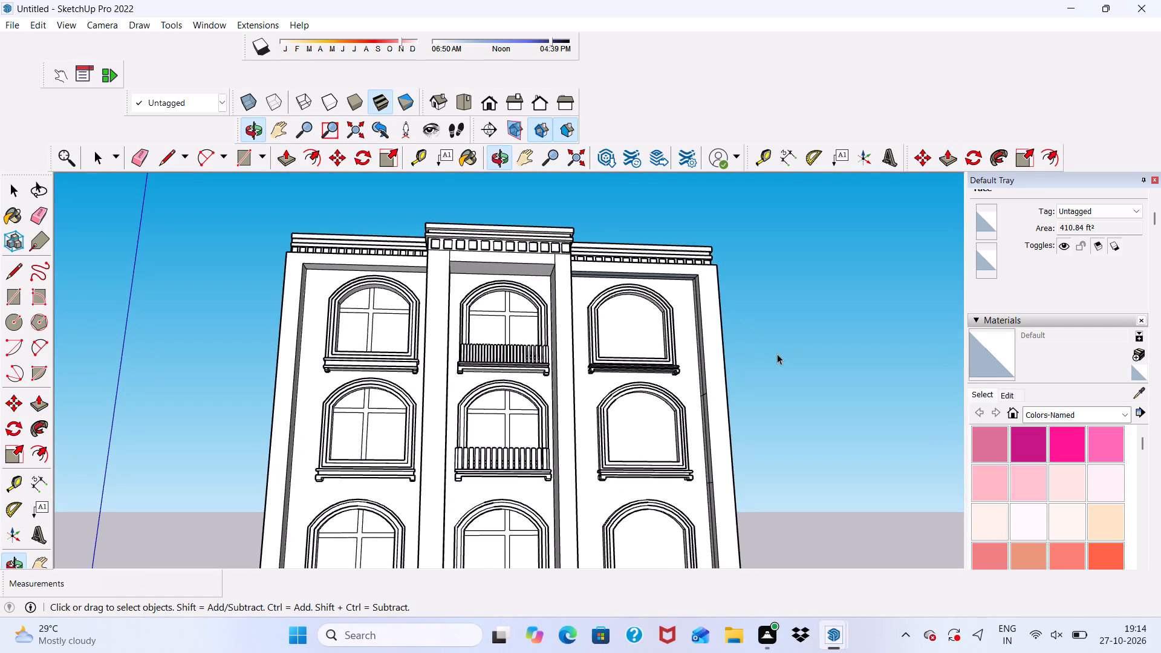
{"action": "scroll", "coordinate": [622, 333], "scroll_direction": "up", "scroll_amount": 2}
{"action": "scroll", "coordinate": [588, 285], "scroll_direction": "up", "scroll_amount": 5}
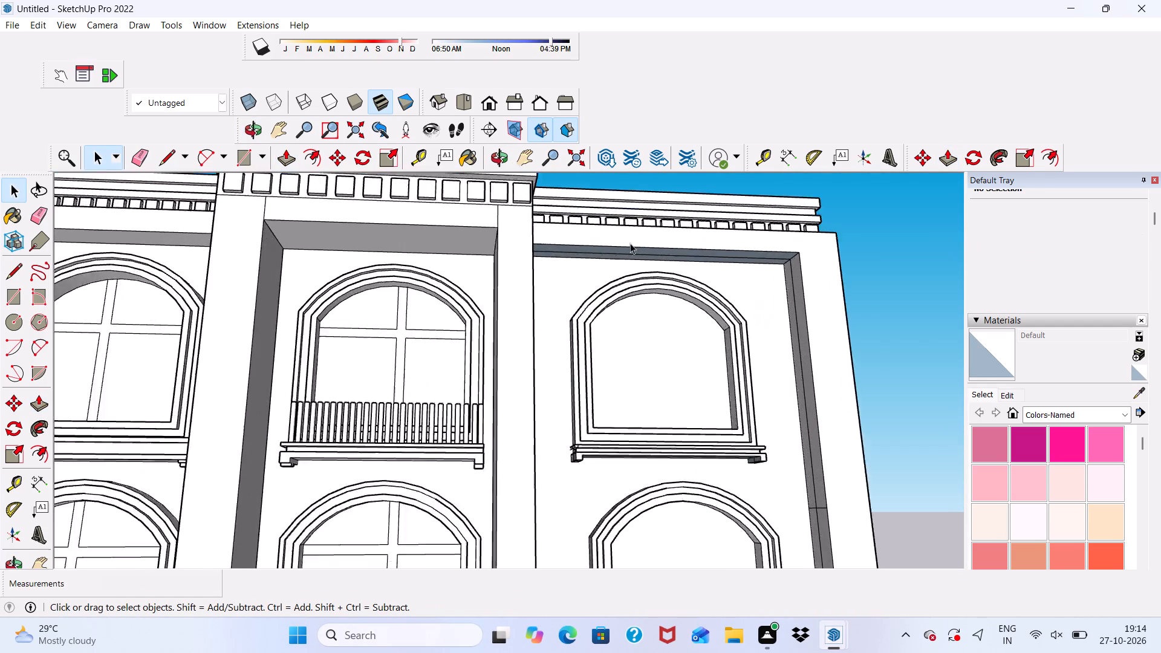
Examine the recessed wall of the right column and the undersides of its arched windows' sills from the front and from below.
{"action": "scroll", "coordinate": [630, 243], "scroll_direction": "up", "scroll_amount": 7}
{"action": "scroll", "coordinate": [630, 249], "scroll_direction": "down", "scroll_amount": 4}
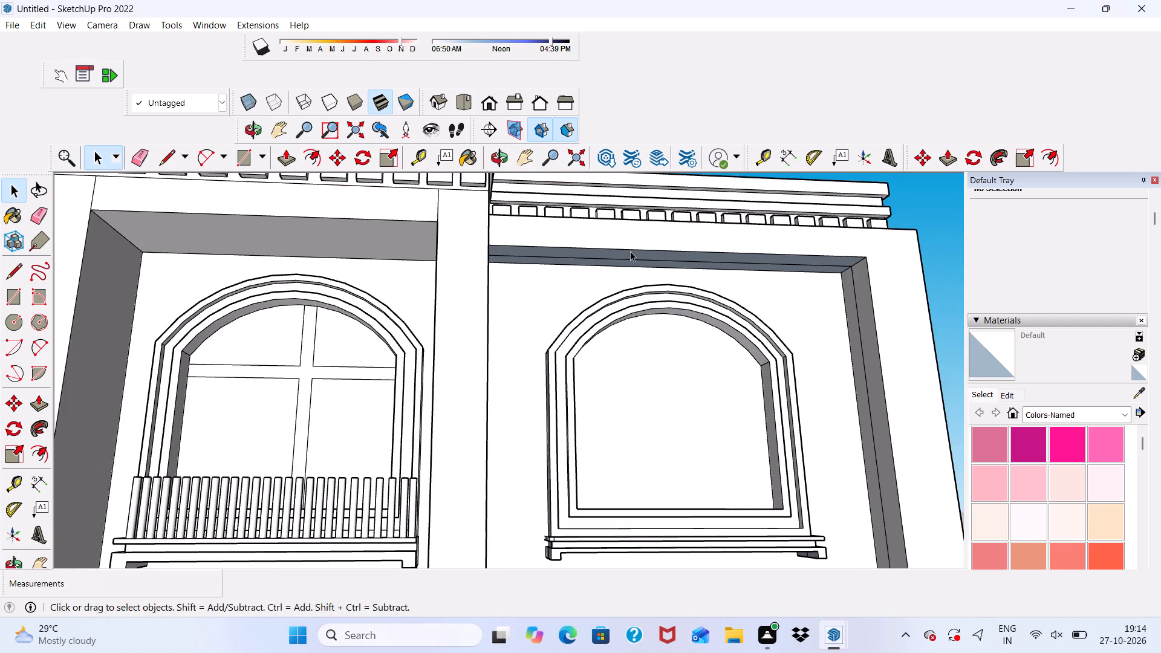
{"action": "scroll", "coordinate": [630, 251], "scroll_direction": "down", "scroll_amount": 6}
{"action": "middle_click_drag", "start_coordinate": [630, 257], "coordinate": [657, 316]}
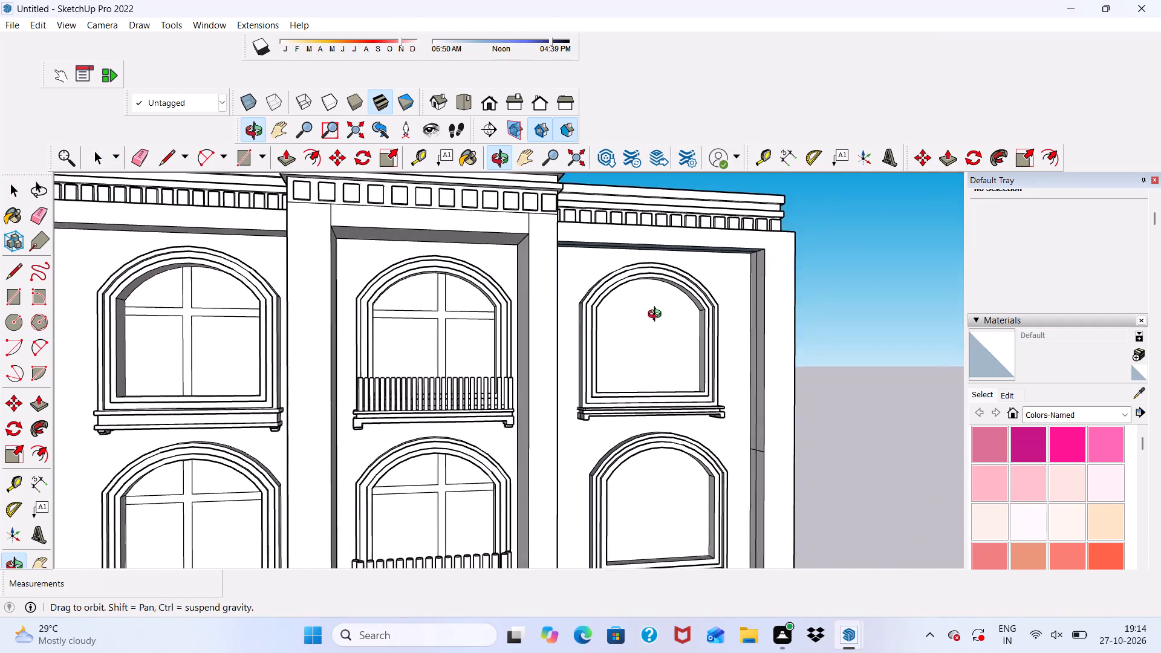
{"action": "middle_click_drag", "start_coordinate": [657, 316], "coordinate": [559, 357]}
{"action": "scroll", "coordinate": [633, 245], "scroll_direction": "down", "scroll_amount": 10}
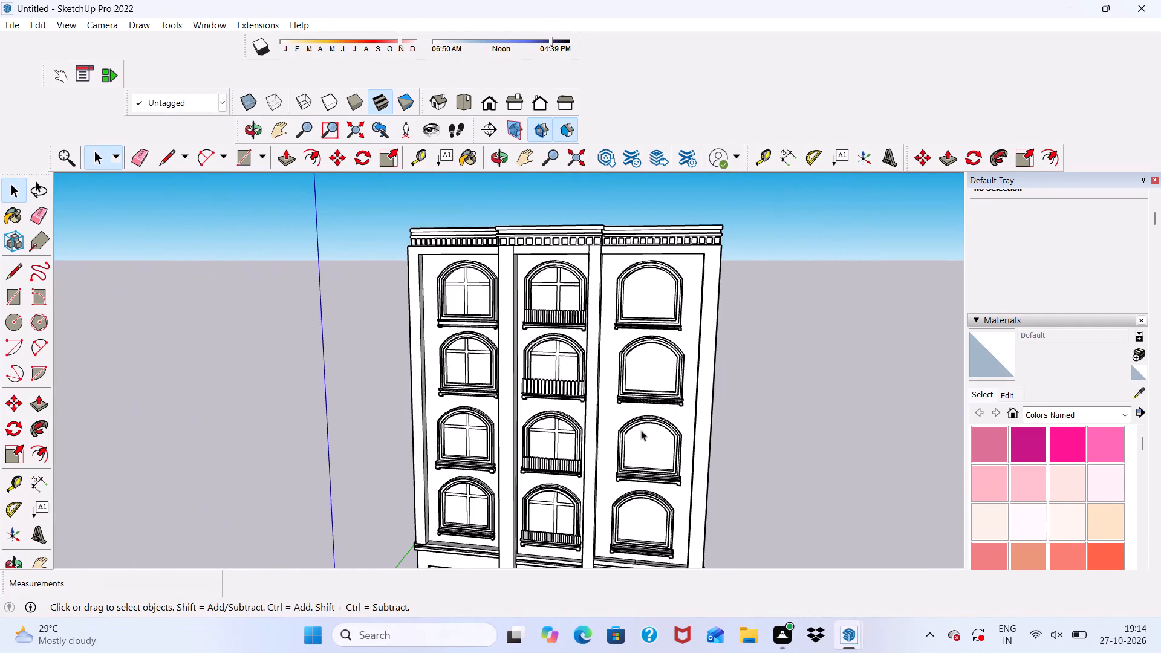
{"action": "scroll", "coordinate": [652, 504], "scroll_direction": "up", "scroll_amount": 5}
{"action": "scroll", "coordinate": [649, 491], "scroll_direction": "down", "scroll_amount": 5}
{"action": "scroll", "coordinate": [646, 504], "scroll_direction": "up", "scroll_amount": 3}
{"action": "middle_click_drag", "start_coordinate": [646, 504], "coordinate": [721, 301]}
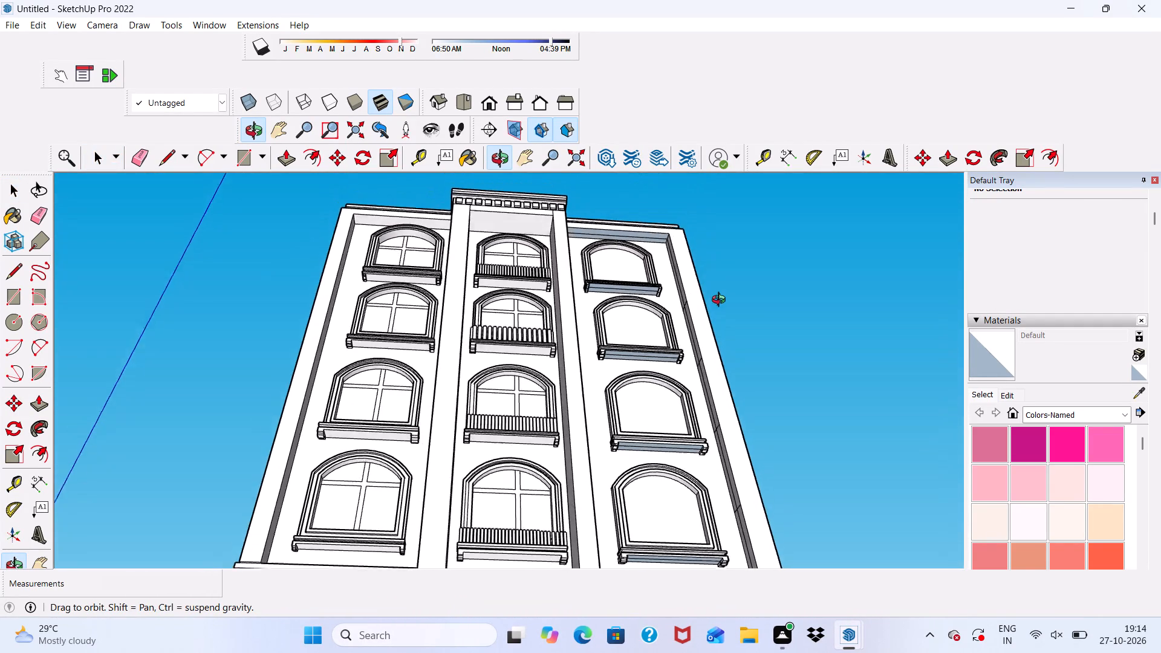
{"action": "middle_click_drag", "start_coordinate": [721, 301], "coordinate": [705, 403]}
{"action": "scroll", "coordinate": [658, 492], "scroll_direction": "up", "scroll_amount": 7}
{"action": "scroll", "coordinate": [648, 474], "scroll_direction": "down", "scroll_amount": 1}
{"action": "scroll", "coordinate": [648, 472], "scroll_direction": "up", "scroll_amount": 4}
{"action": "scroll", "coordinate": [648, 472], "scroll_direction": "down", "scroll_amount": 1}
{"action": "scroll", "coordinate": [648, 472], "scroll_direction": "up", "scroll_amount": 6}
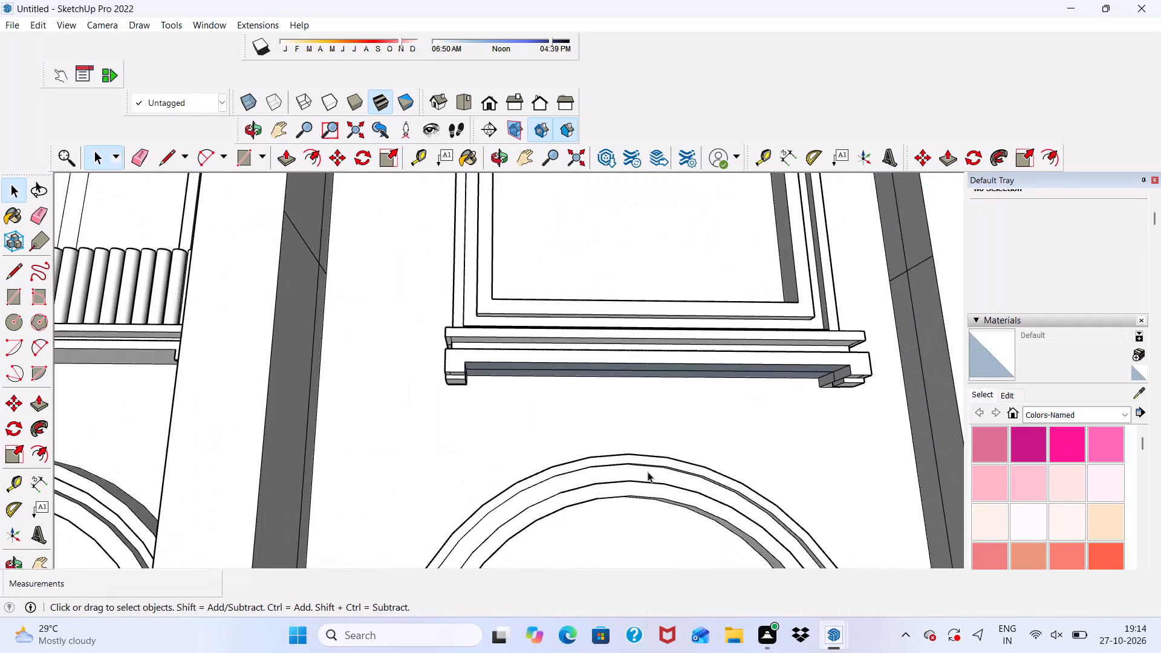
{"action": "middle_click_drag", "start_coordinate": [648, 472], "coordinate": [670, 322]}
{"action": "scroll", "coordinate": [659, 369], "scroll_direction": "up", "scroll_amount": 4}
{"action": "scroll", "coordinate": [658, 369], "scroll_direction": "down", "scroll_amount": 1}
{"action": "scroll", "coordinate": [457, 363], "scroll_direction": "up", "scroll_amount": 7}
{"action": "scroll", "coordinate": [459, 363], "scroll_direction": "down", "scroll_amount": 17}
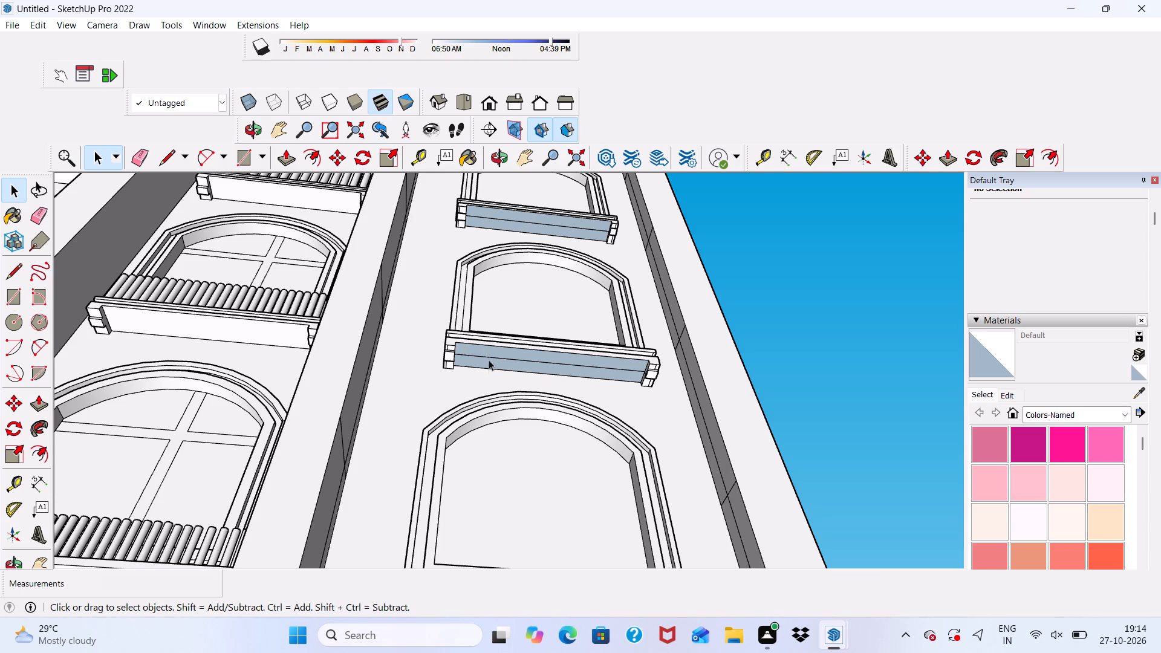
Erase the line dividing the sill underside of the right column's second-lowest arched window.
{"action": "scroll", "coordinate": [496, 401], "scroll_direction": "up", "scroll_amount": 4}
{"action": "scroll", "coordinate": [496, 371], "scroll_direction": "down", "scroll_amount": 1}
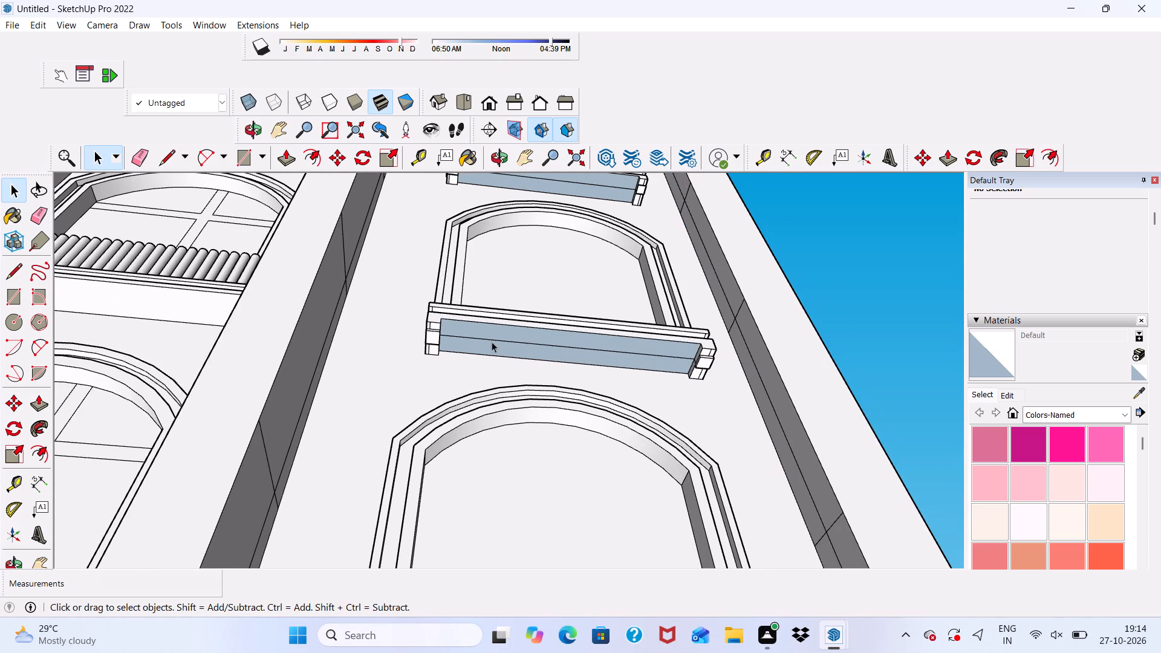
{"action": "scroll", "coordinate": [492, 342], "scroll_direction": "up", "scroll_amount": 2}
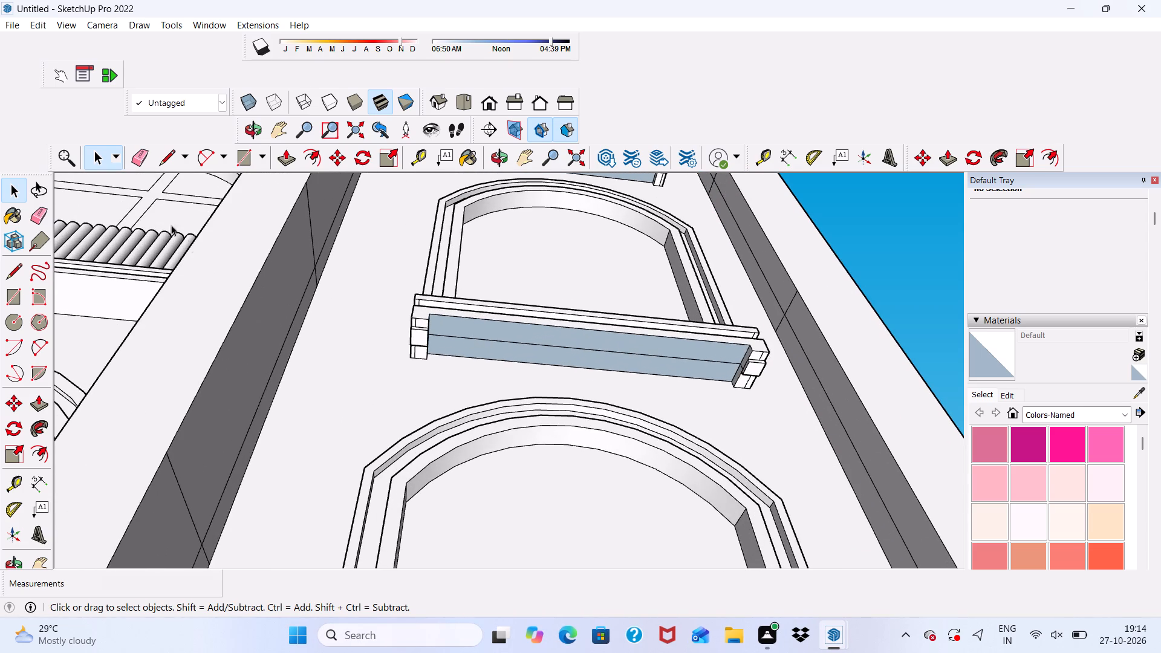
{"action": "left_click", "coordinate": [141, 161]}
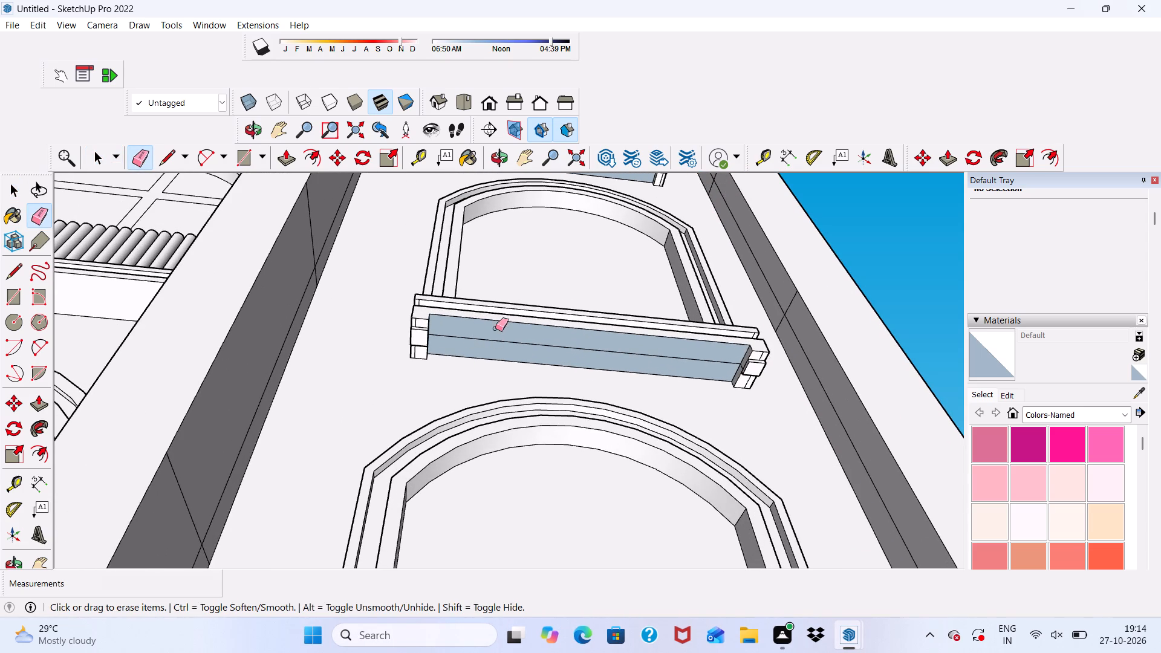
{"action": "left_click_drag", "start_coordinate": [493, 334], "coordinate": [493, 343]}
Push/Pull the merged underside face between the brackets of the second-lowest right-column window sill.
{"action": "key", "text": "space"}
{"action": "left_click", "coordinate": [490, 348]}
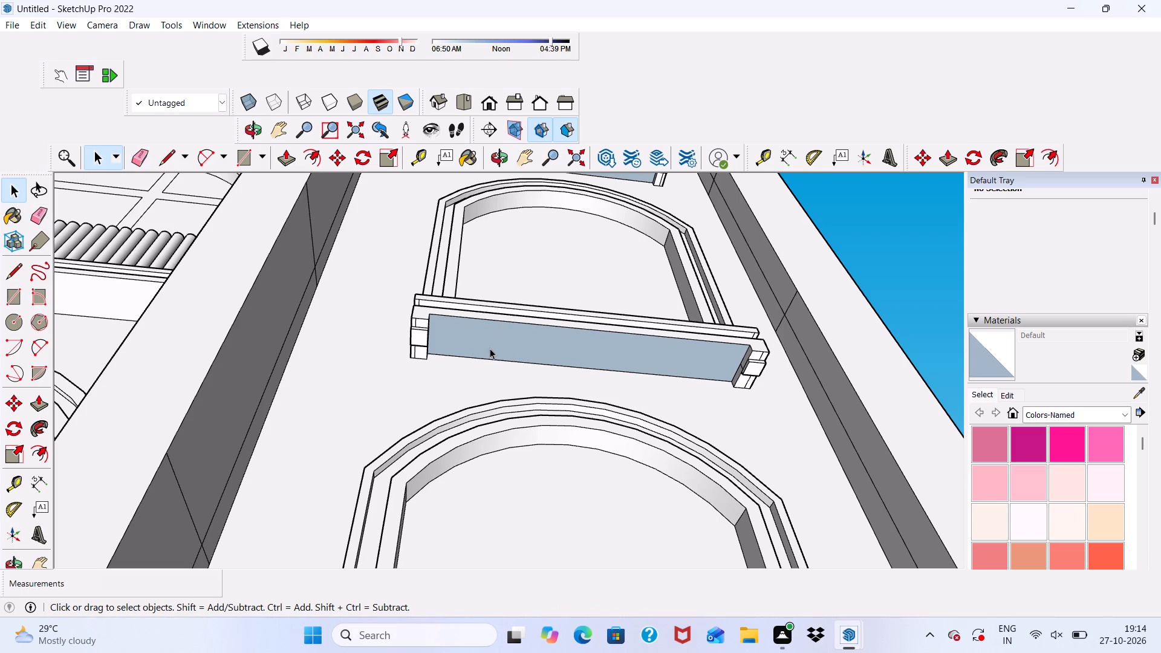
{"action": "left_click", "coordinate": [285, 154]}
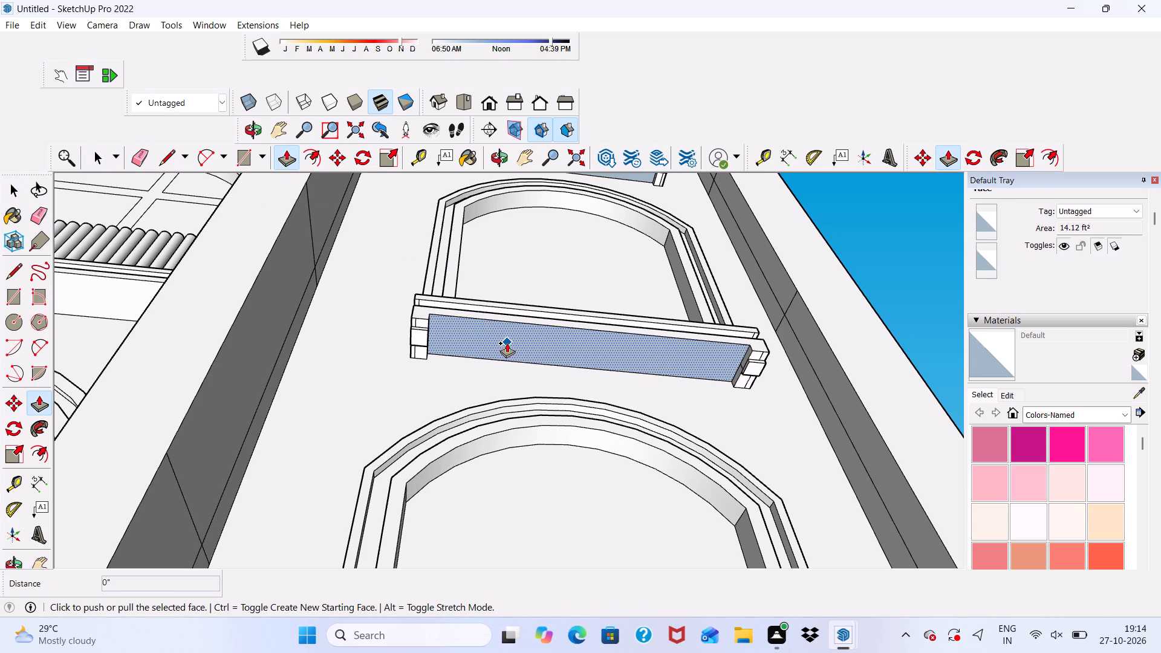
{"action": "left_click", "coordinate": [507, 343]}
{"action": "scroll", "coordinate": [492, 344], "scroll_direction": "up", "scroll_amount": 3}
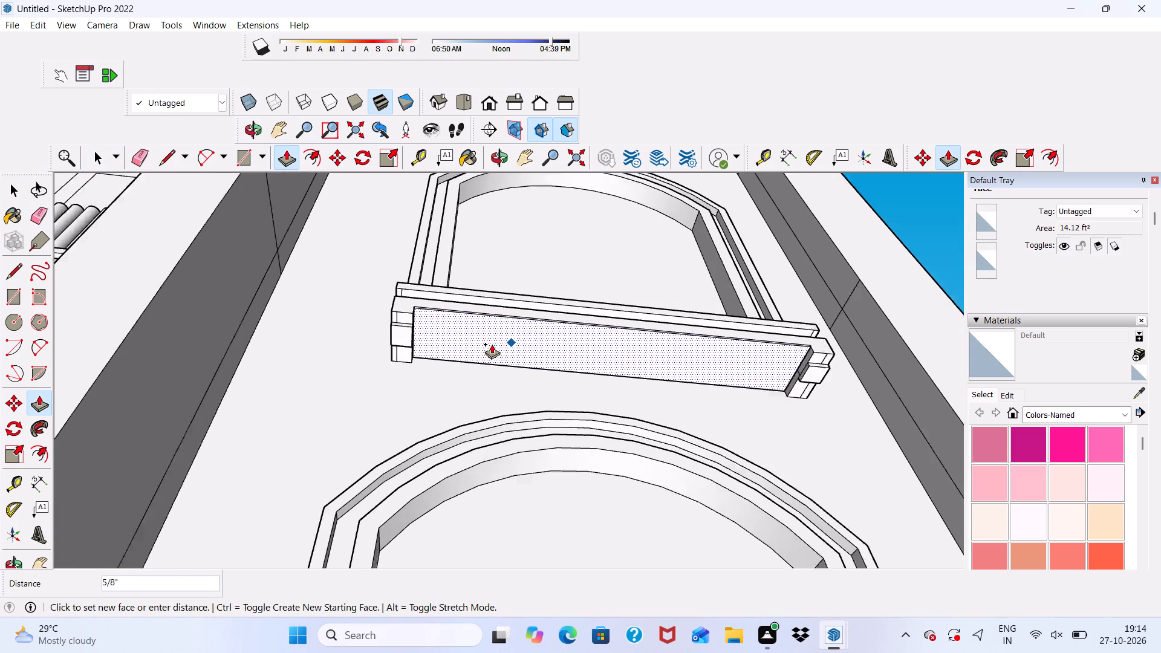
{"action": "scroll", "coordinate": [486, 344], "scroll_direction": "down", "scroll_amount": 1}
{"action": "scroll", "coordinate": [440, 321], "scroll_direction": "up", "scroll_amount": 3}
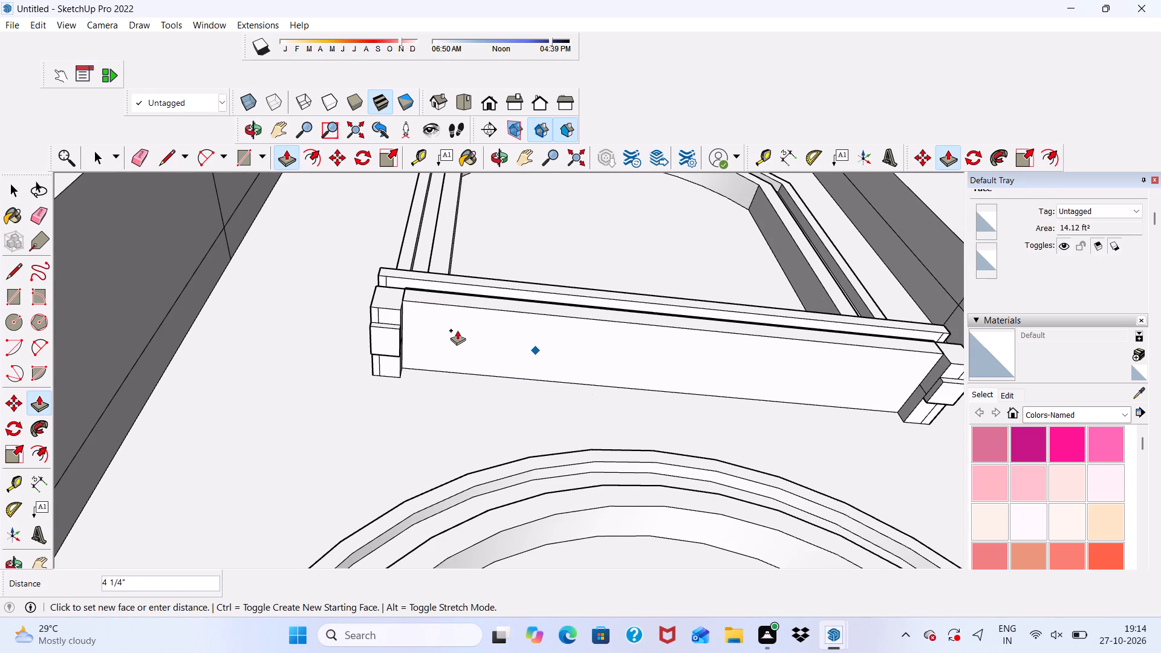
{"action": "left_click", "coordinate": [467, 346]}
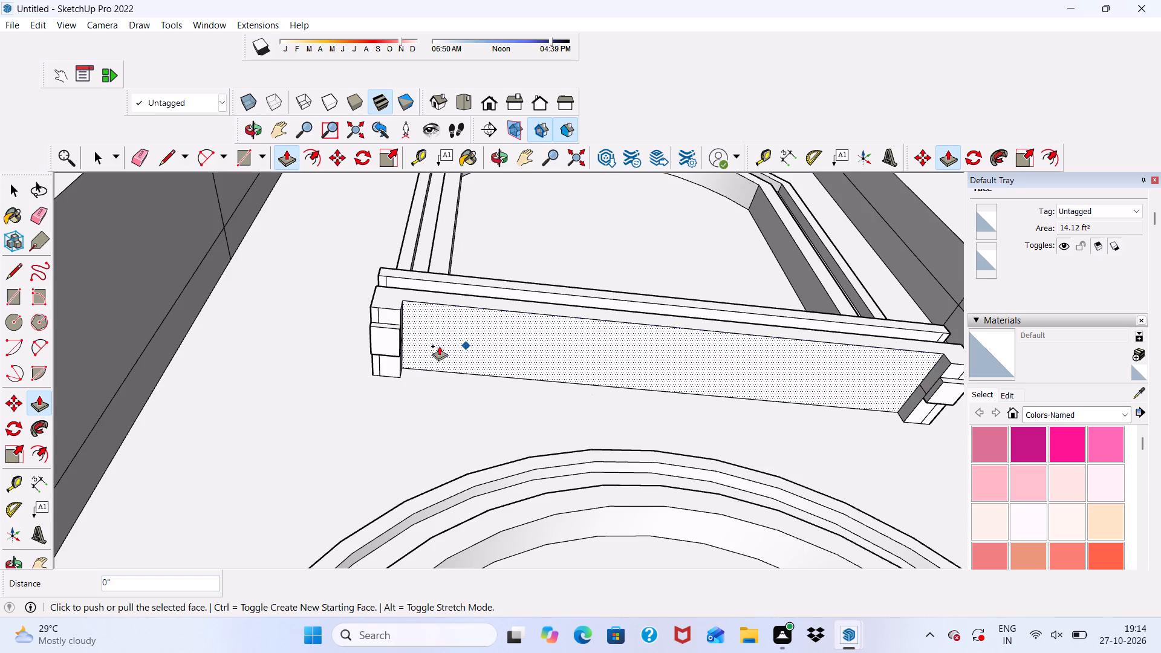
Erase the line dividing the sill underside of the right column's lowest arched window.
{"action": "scroll", "coordinate": [400, 346], "scroll_direction": "down", "scroll_amount": 4}
{"action": "scroll", "coordinate": [504, 315], "scroll_direction": "up", "scroll_amount": 1}
{"action": "scroll", "coordinate": [508, 301], "scroll_direction": "down", "scroll_amount": 14}
{"action": "scroll", "coordinate": [556, 378], "scroll_direction": "up", "scroll_amount": 10}
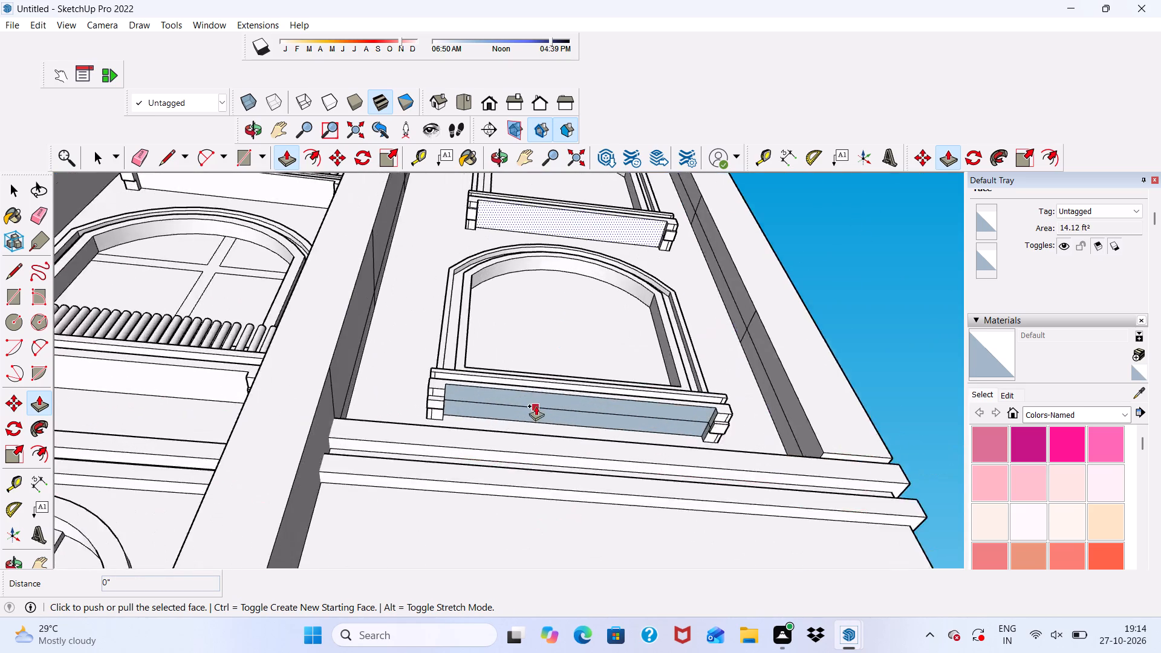
{"action": "scroll", "coordinate": [536, 406], "scroll_direction": "up", "scroll_amount": 2}
{"action": "key", "text": "space"}
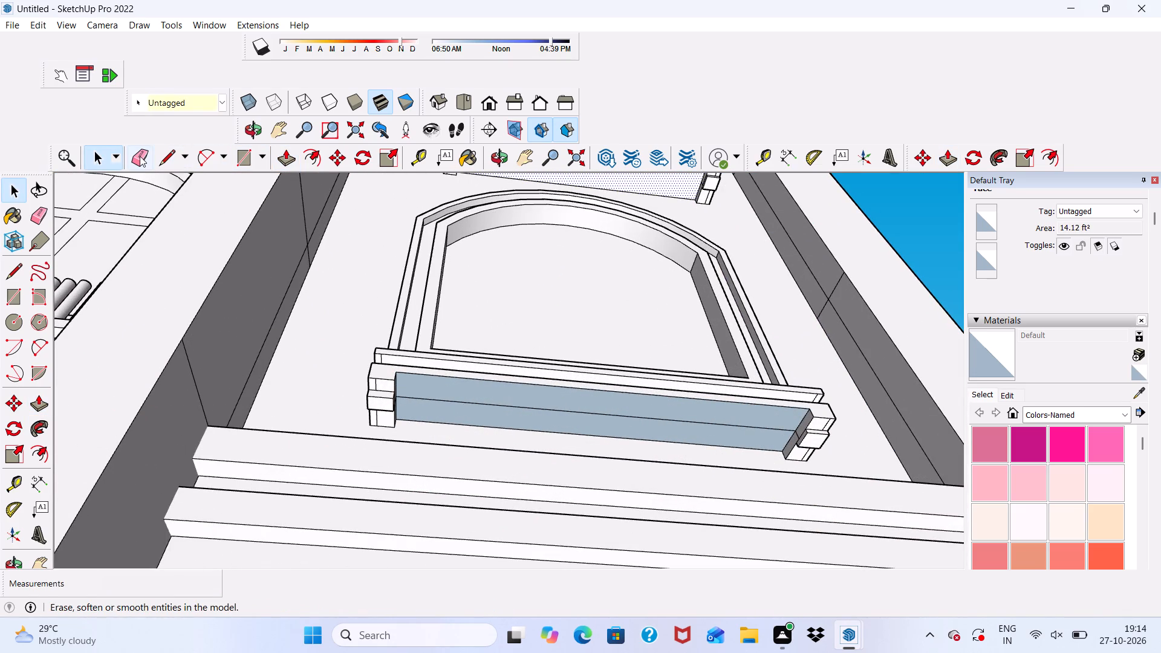
{"action": "left_click", "coordinate": [140, 156]}
{"action": "left_click_drag", "start_coordinate": [452, 392], "coordinate": [452, 406]}
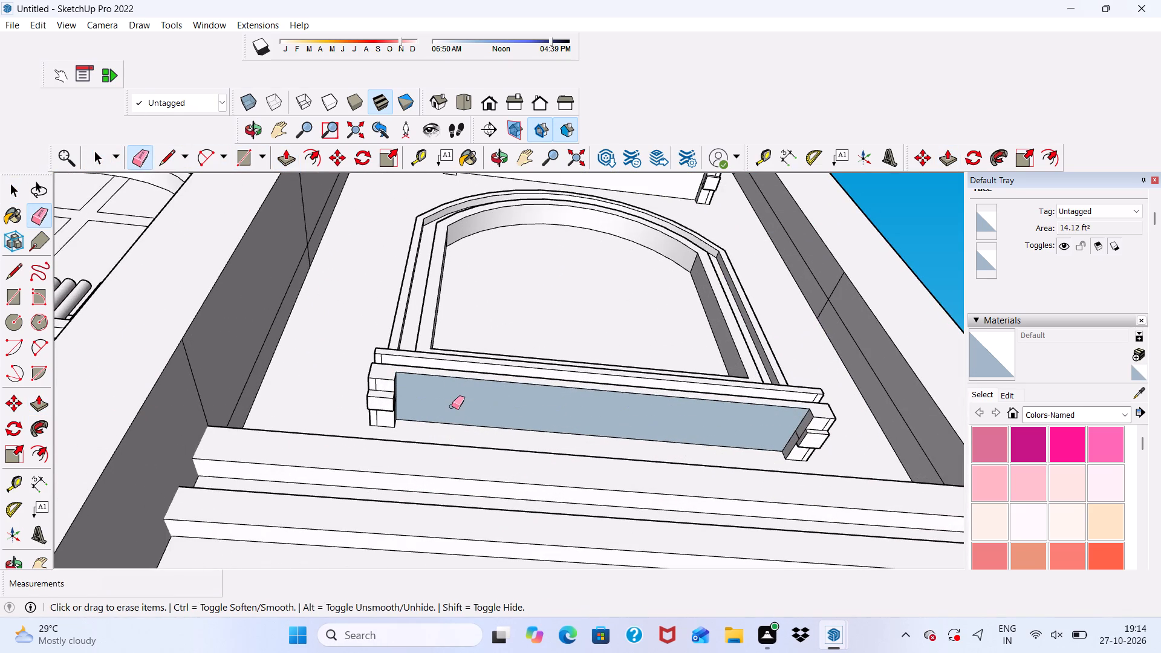
Push/Pull the underside face of the lowest right-column window sill about 2 5/8".
{"action": "key", "text": "space"}
{"action": "scroll", "coordinate": [452, 406], "scroll_direction": "up", "scroll_amount": 3}
{"action": "left_click", "coordinate": [452, 406]}
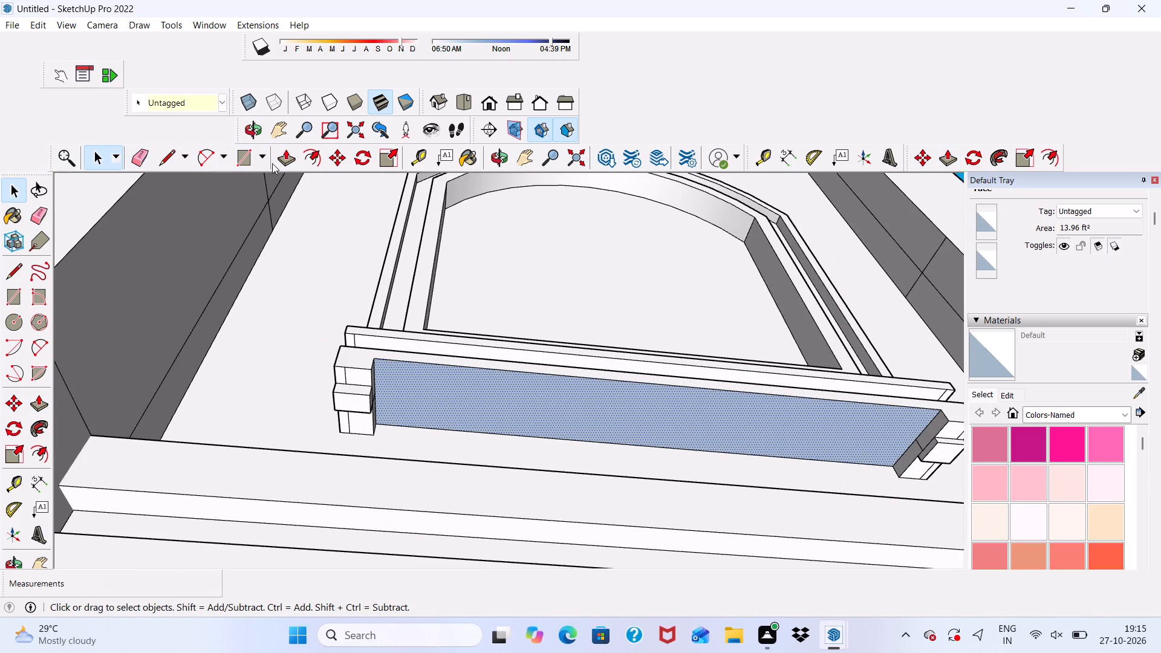
{"action": "left_click", "coordinate": [296, 157]}
{"action": "left_click", "coordinate": [483, 405]}
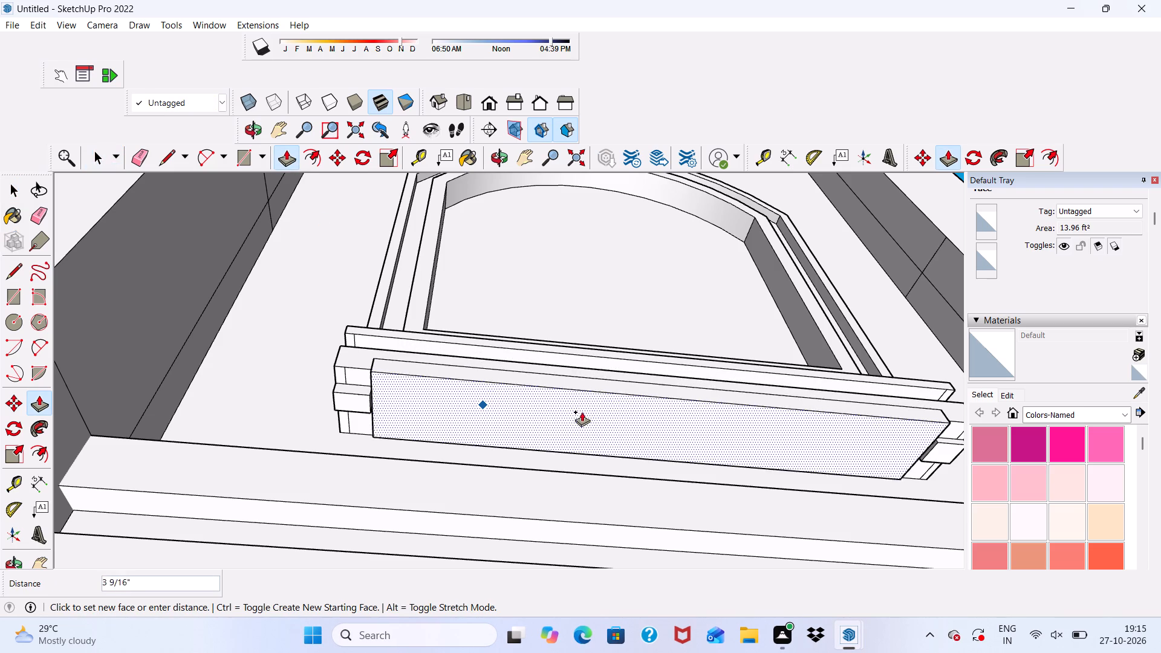
{"action": "left_click", "coordinate": [634, 377]}
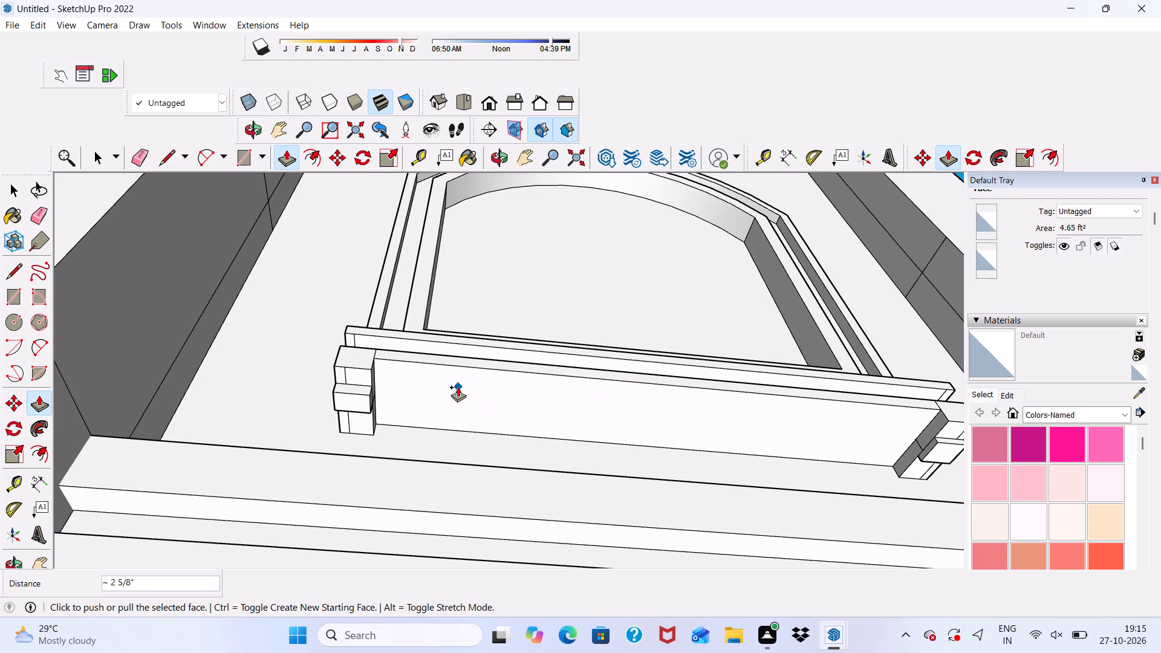
Erase the line dividing the sill underside of the right column's third arched window from the bottom.
{"action": "scroll", "coordinate": [463, 389], "scroll_direction": "down", "scroll_amount": 11}
{"action": "scroll", "coordinate": [564, 278], "scroll_direction": "up", "scroll_amount": 4}
{"action": "scroll", "coordinate": [564, 261], "scroll_direction": "down", "scroll_amount": 4}
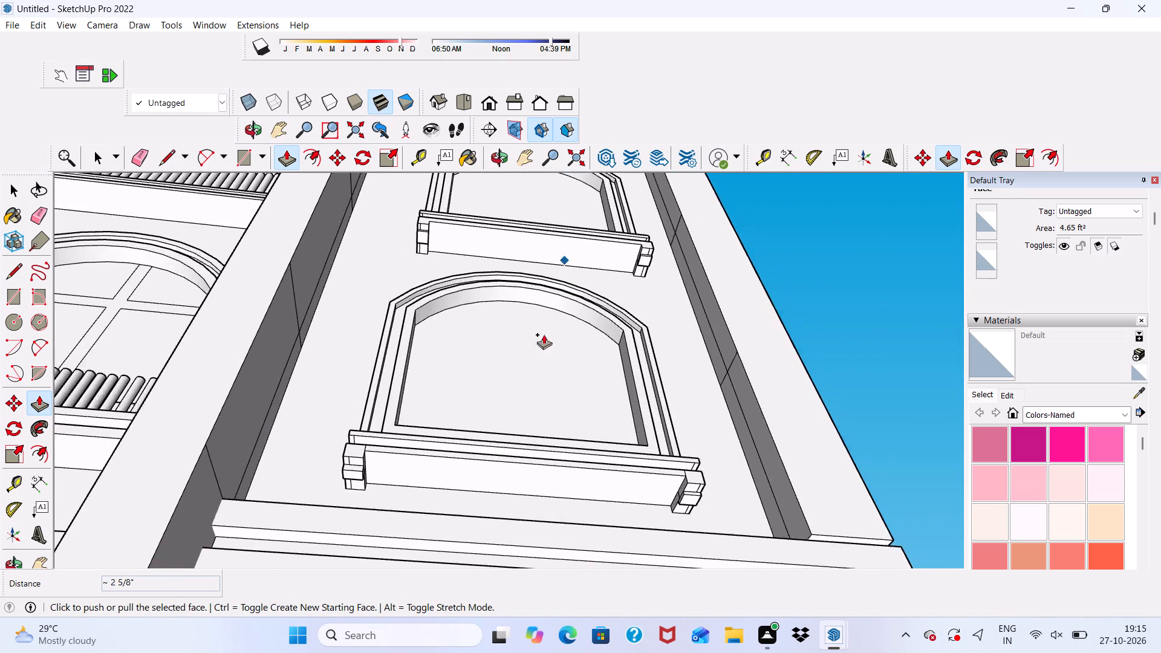
{"action": "scroll", "coordinate": [544, 334], "scroll_direction": "down", "scroll_amount": 7}
{"action": "scroll", "coordinate": [535, 212], "scroll_direction": "up", "scroll_amount": 12}
{"action": "scroll", "coordinate": [545, 226], "scroll_direction": "down", "scroll_amount": 1}
{"action": "scroll", "coordinate": [545, 235], "scroll_direction": "up", "scroll_amount": 5}
{"action": "key", "text": "space"}
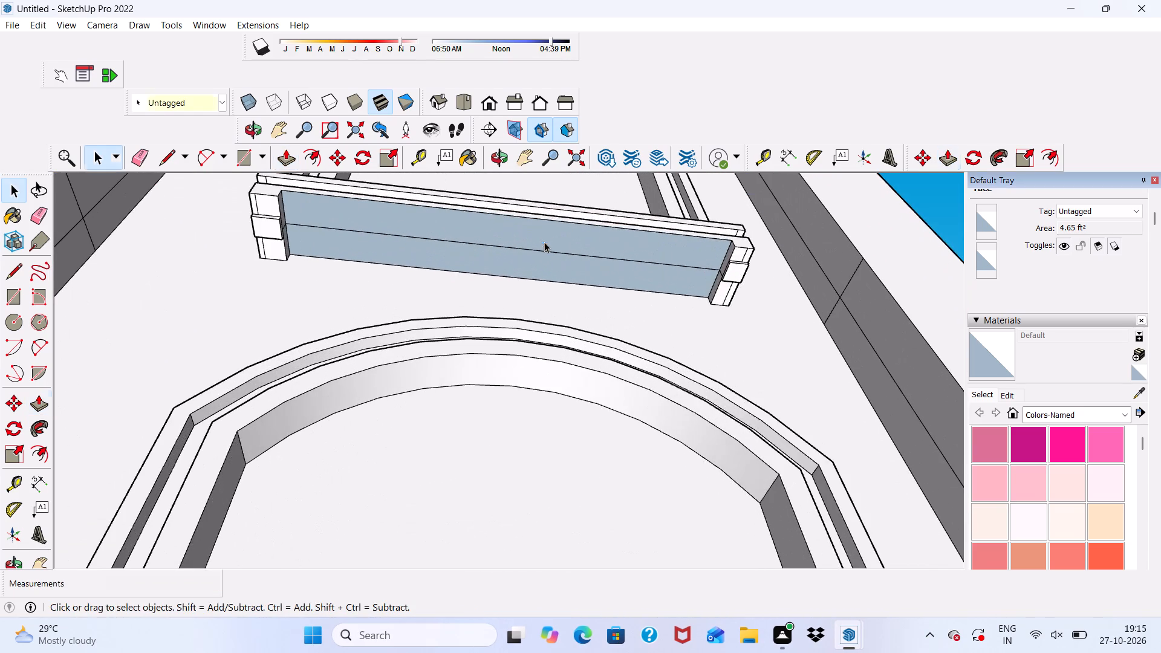
{"action": "left_click", "coordinate": [144, 151]}
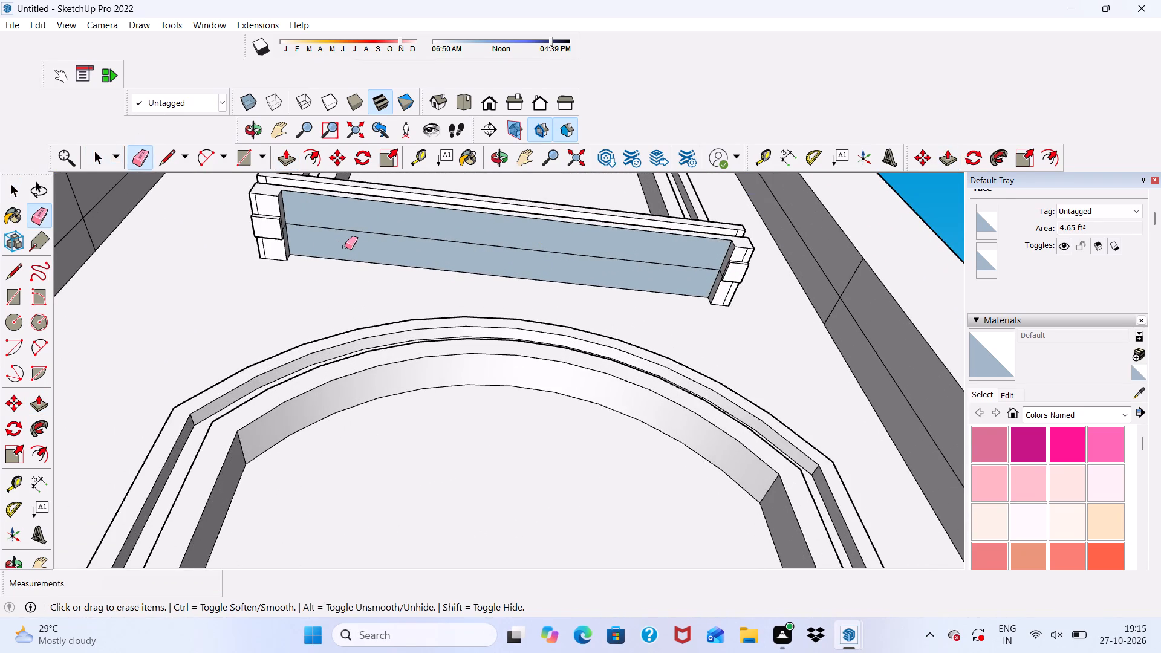
{"action": "left_click", "coordinate": [356, 229]}
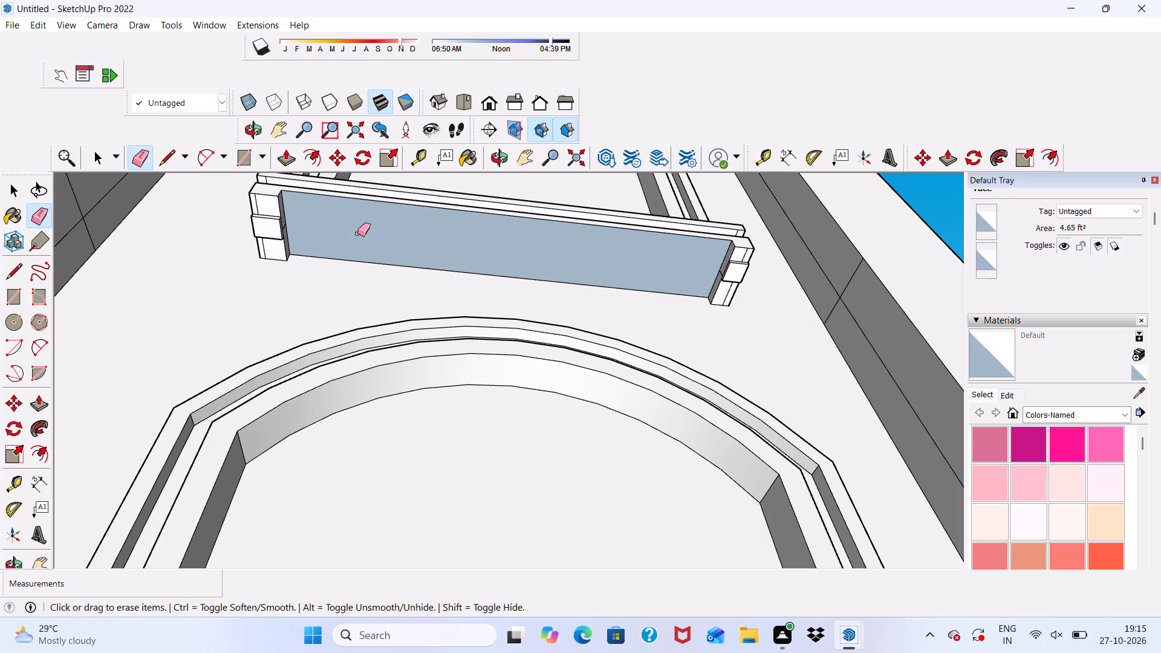
Push/Pull the underside face of the sill on the right column's third window from the bottom about 11/16".
{"action": "key", "text": "space"}
{"action": "left_click", "coordinate": [357, 233]}
{"action": "left_click", "coordinate": [278, 152]}
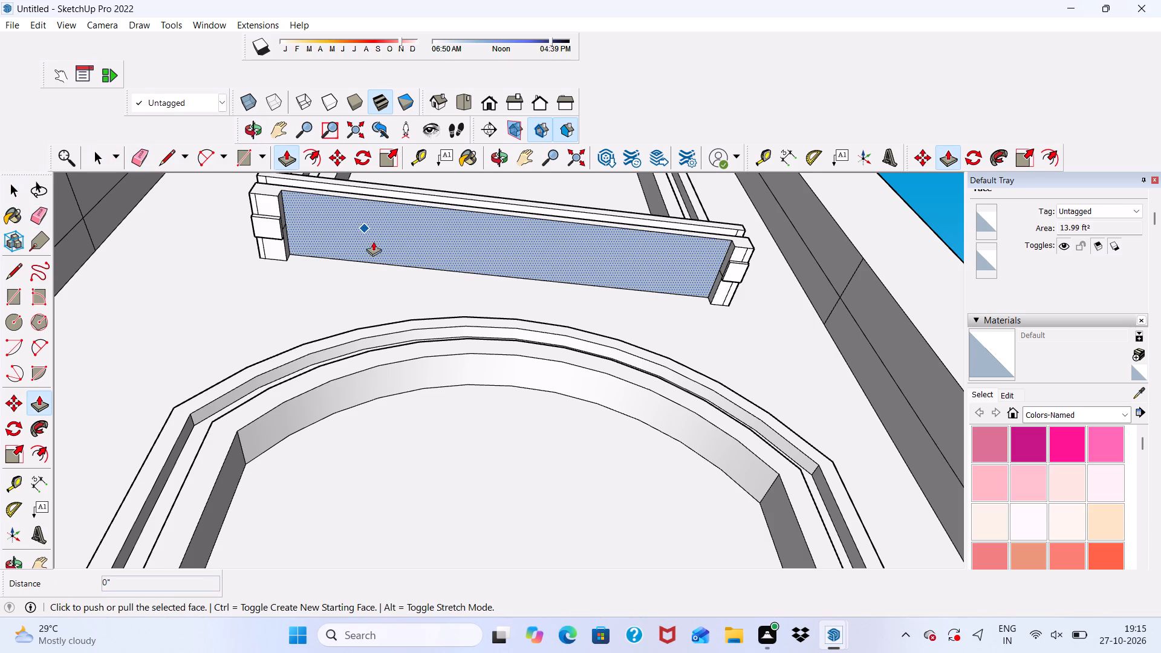
{"action": "left_click", "coordinate": [376, 226]}
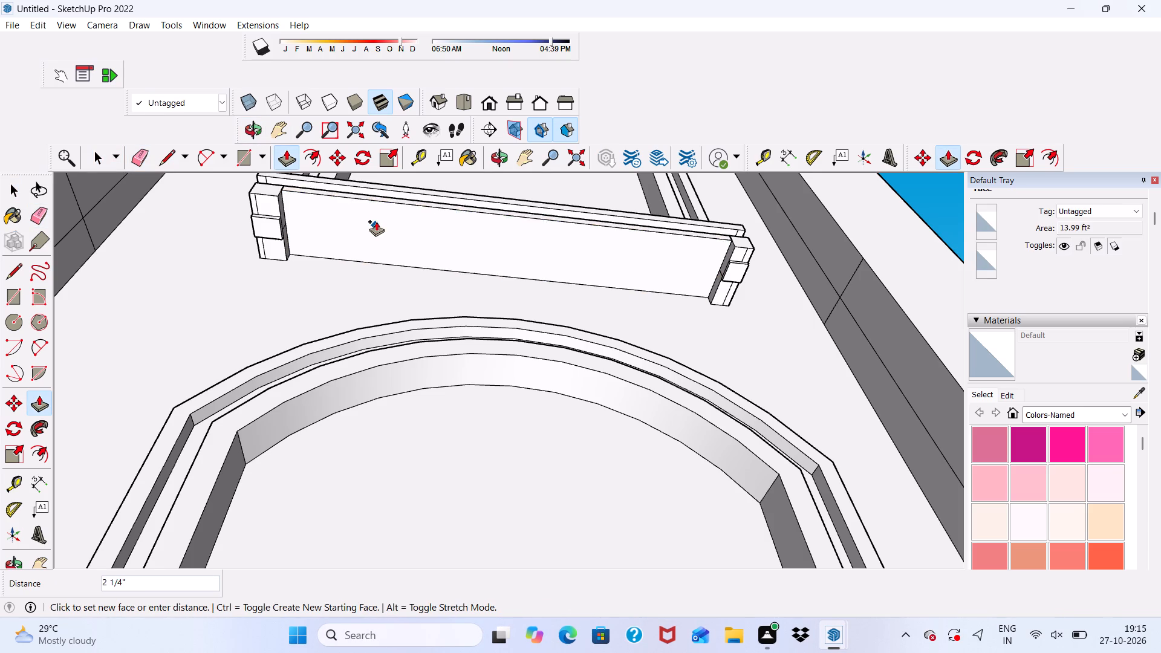
{"action": "scroll", "coordinate": [375, 227], "scroll_direction": "up", "scroll_amount": 2}
{"action": "scroll", "coordinate": [375, 227], "scroll_direction": "down", "scroll_amount": 8}
{"action": "middle_click_drag", "start_coordinate": [375, 230], "coordinate": [395, 377]}
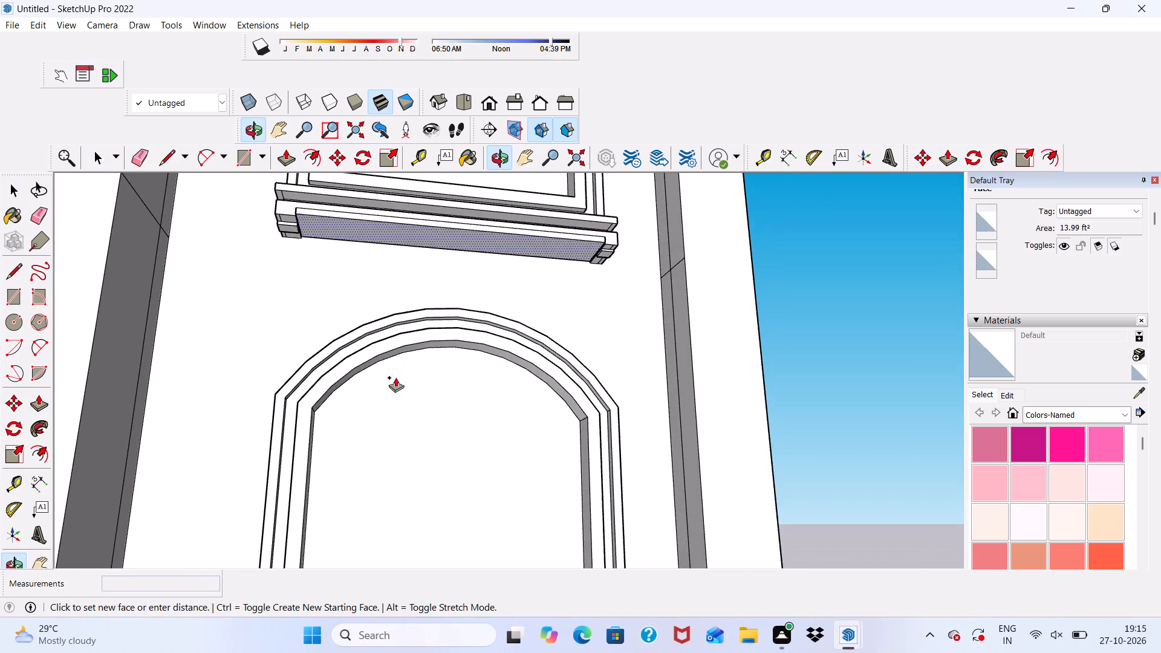
{"action": "scroll", "coordinate": [334, 233], "scroll_direction": "up", "scroll_amount": 3}
{"action": "scroll", "coordinate": [291, 202], "scroll_direction": "up", "scroll_amount": 6}
{"action": "left_click", "coordinate": [291, 202]}
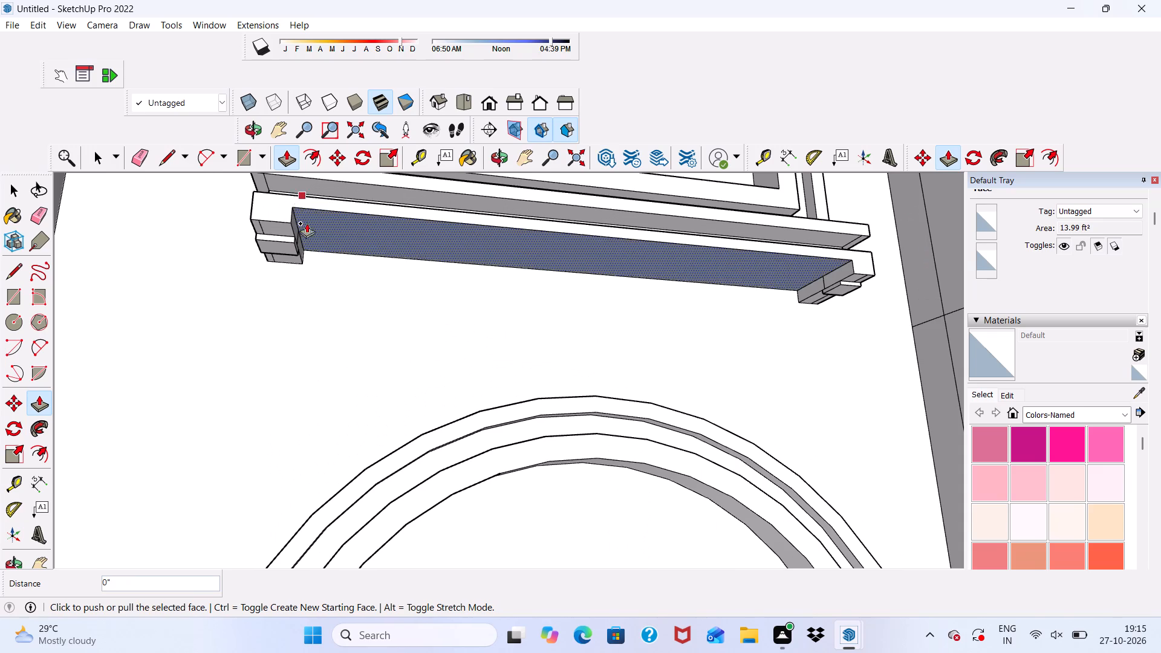
{"action": "scroll", "coordinate": [310, 231], "scroll_direction": "down", "scroll_amount": 3}
{"action": "scroll", "coordinate": [321, 241], "scroll_direction": "up", "scroll_amount": 3}
{"action": "left_click", "coordinate": [326, 226]}
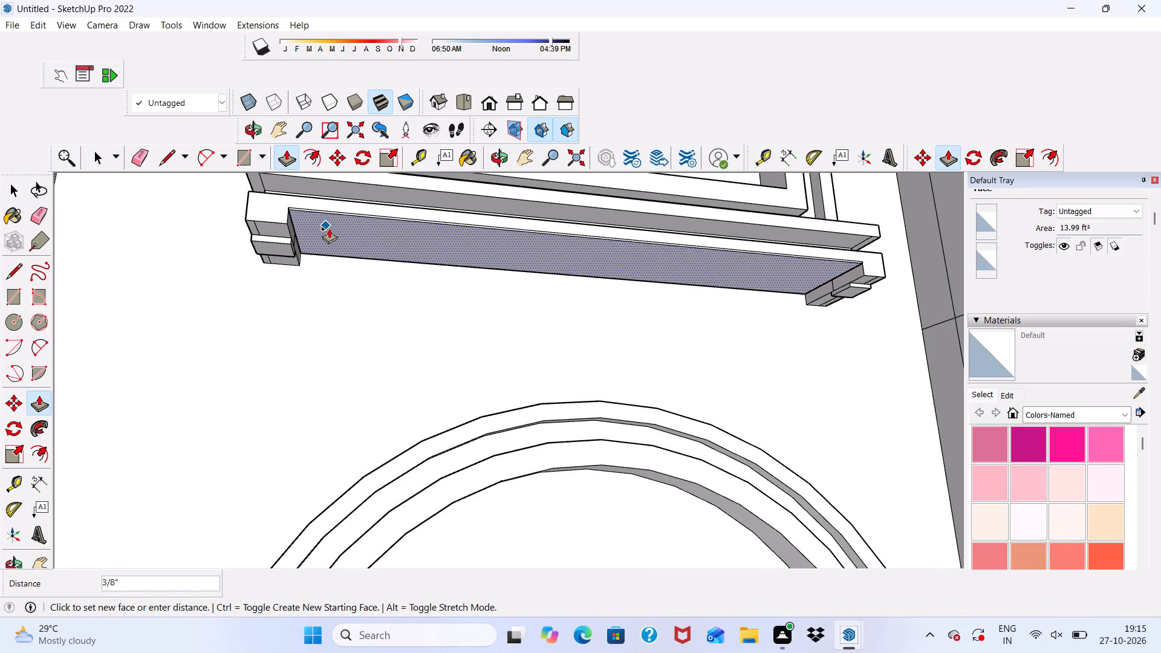
{"action": "left_click", "coordinate": [330, 223]}
Erase the line dividing the sill underside of the right column's topmost arched window.
{"action": "scroll", "coordinate": [286, 199], "scroll_direction": "down", "scroll_amount": 3}
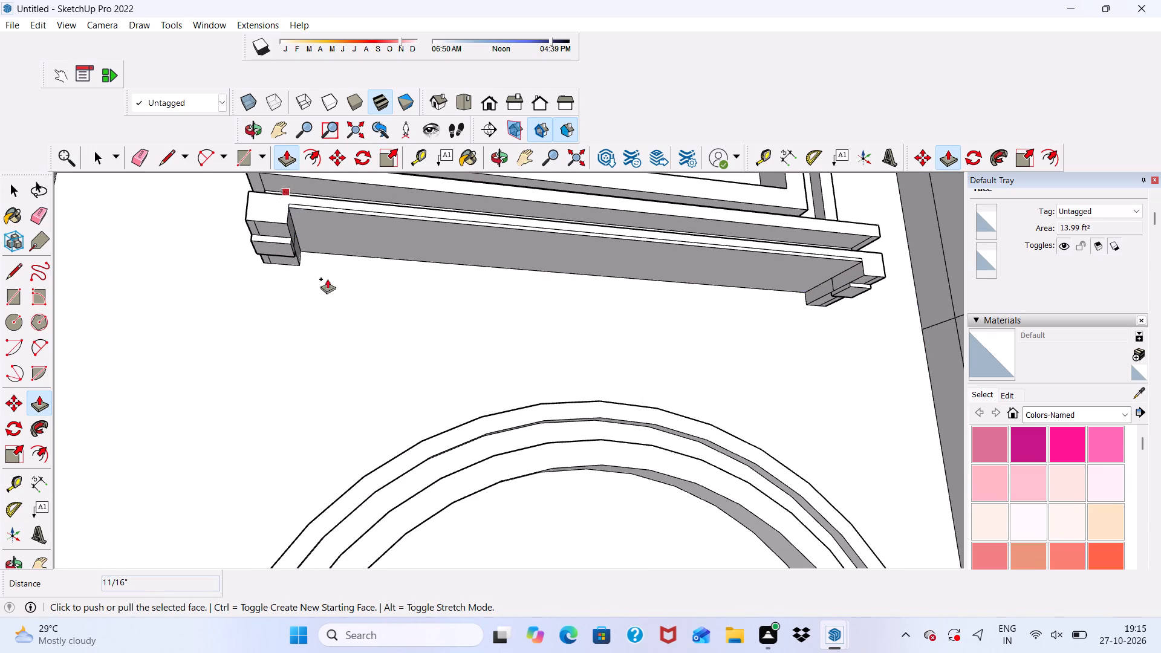
{"action": "scroll", "coordinate": [327, 279], "scroll_direction": "down", "scroll_amount": 20}
{"action": "scroll", "coordinate": [327, 279], "scroll_direction": "down", "scroll_amount": 5}
{"action": "scroll", "coordinate": [424, 255], "scroll_direction": "up", "scroll_amount": 4}
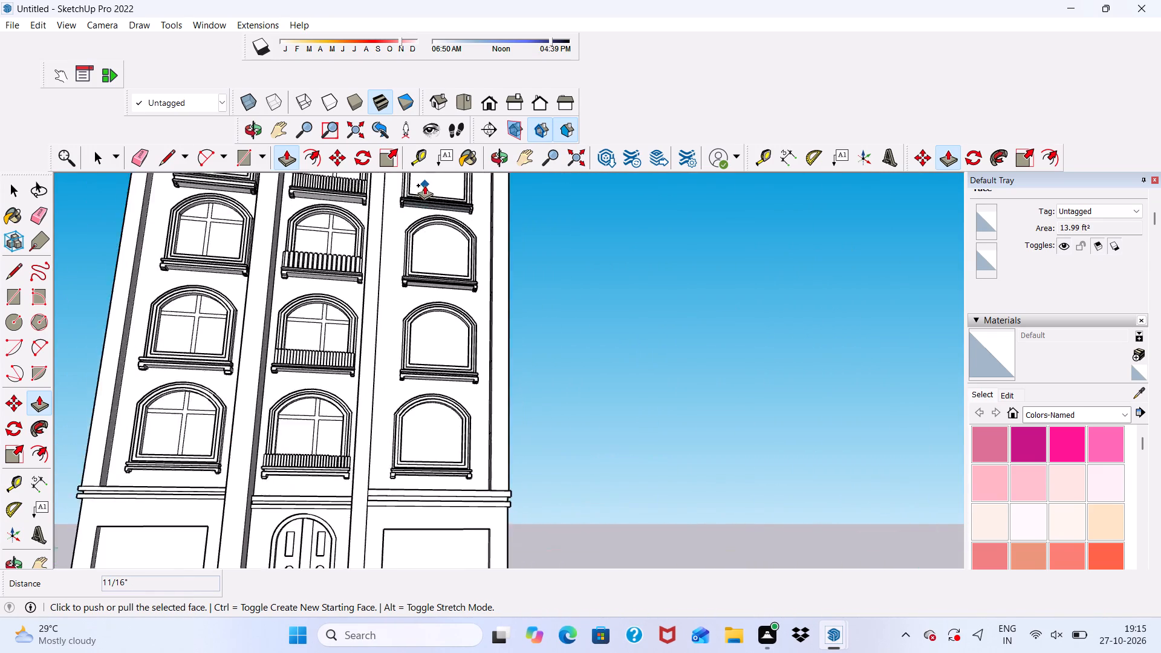
{"action": "scroll", "coordinate": [424, 185], "scroll_direction": "up", "scroll_amount": 4}
{"action": "scroll", "coordinate": [424, 184], "scroll_direction": "down", "scroll_amount": 2}
{"action": "scroll", "coordinate": [430, 213], "scroll_direction": "up", "scroll_amount": 4}
{"action": "middle_click_drag", "start_coordinate": [430, 210], "coordinate": [450, 126]}
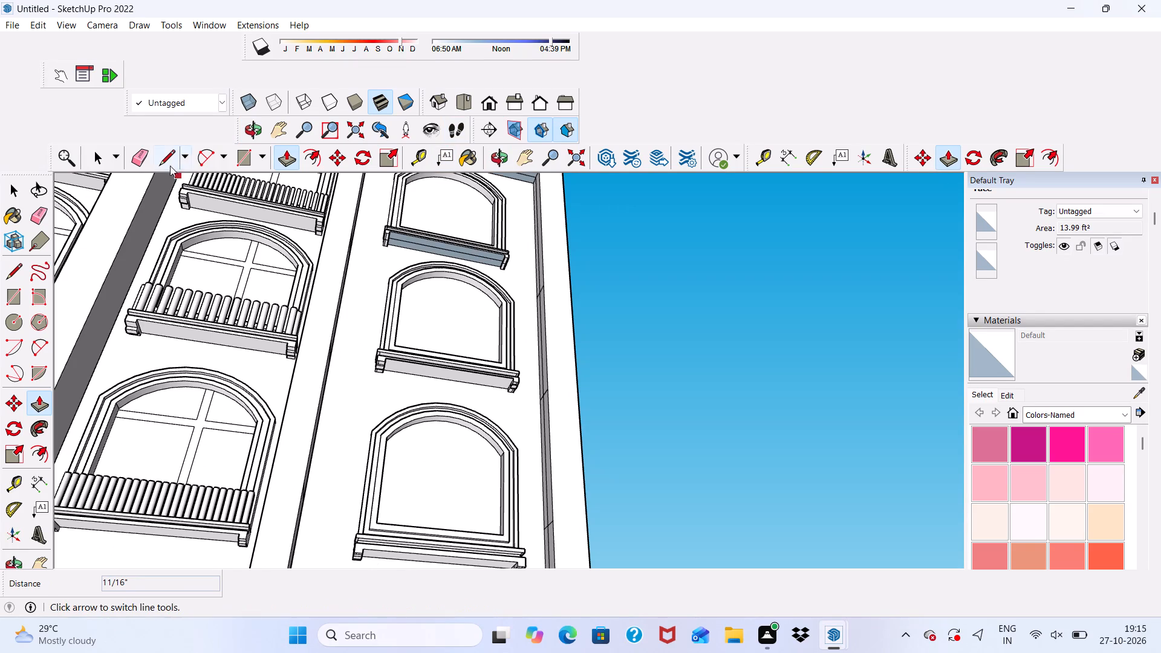
{"action": "left_click", "coordinate": [140, 157]}
{"action": "scroll", "coordinate": [415, 255], "scroll_direction": "up", "scroll_amount": 7}
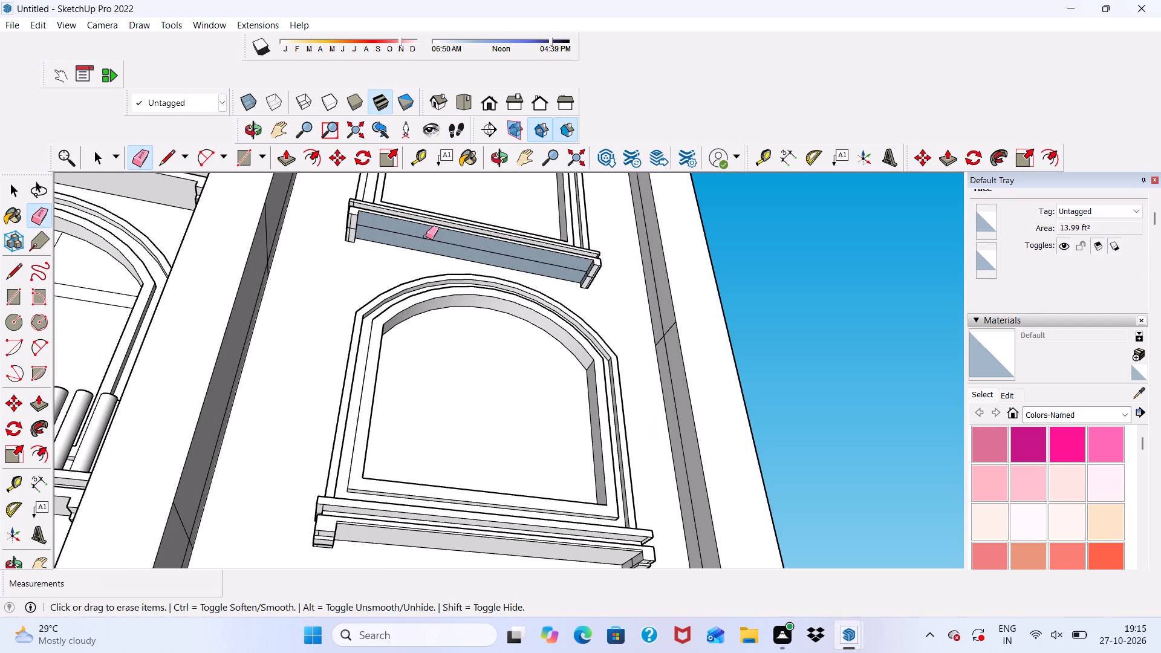
{"action": "left_click", "coordinate": [426, 236]}
Push/Pull the underside face of the sill on the right column's topmost arched window about 1 3/4".
{"action": "key", "text": "space"}
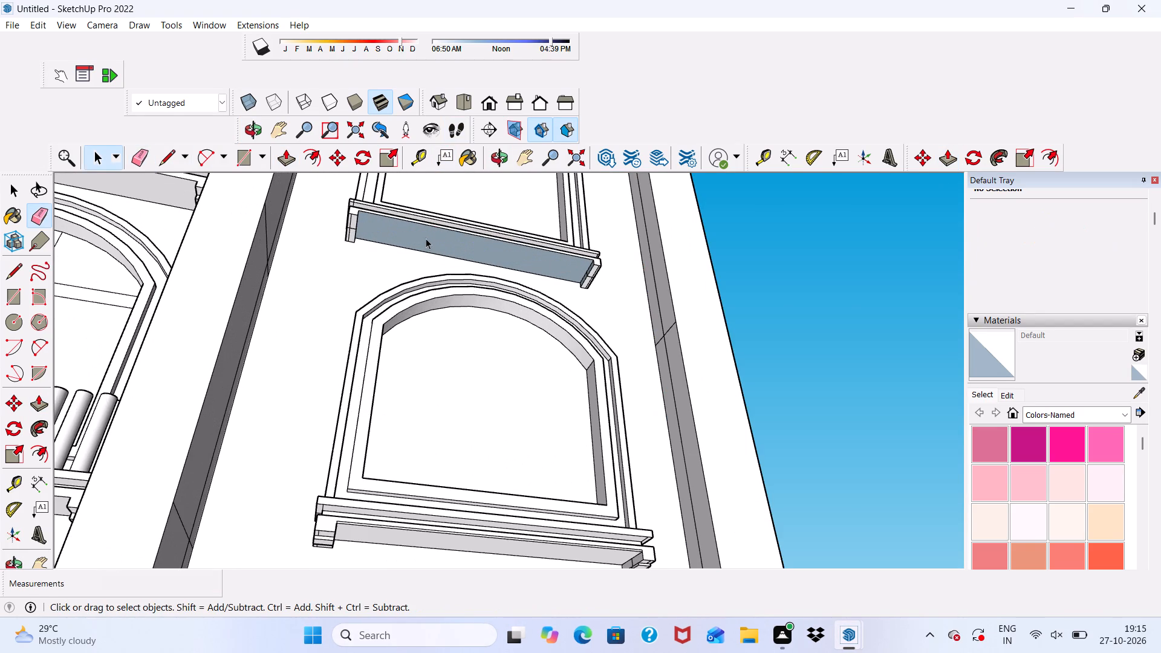
{"action": "scroll", "coordinate": [426, 236], "scroll_direction": "up", "scroll_amount": 7}
{"action": "scroll", "coordinate": [426, 209], "scroll_direction": "down", "scroll_amount": 2}
{"action": "scroll", "coordinate": [426, 209], "scroll_direction": "up", "scroll_amount": 1}
{"action": "middle_click_drag", "start_coordinate": [426, 209], "coordinate": [459, 456]}
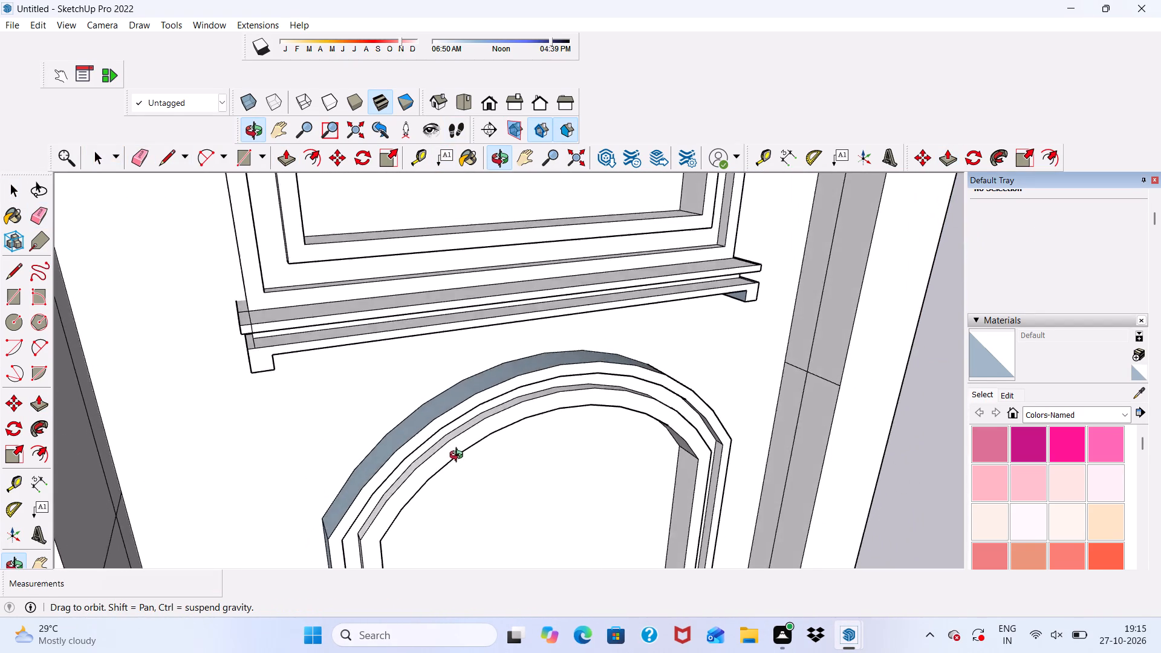
{"action": "middle_click_drag", "start_coordinate": [459, 456], "coordinate": [405, 198]}
{"action": "scroll", "coordinate": [400, 244], "scroll_direction": "up", "scroll_amount": 3}
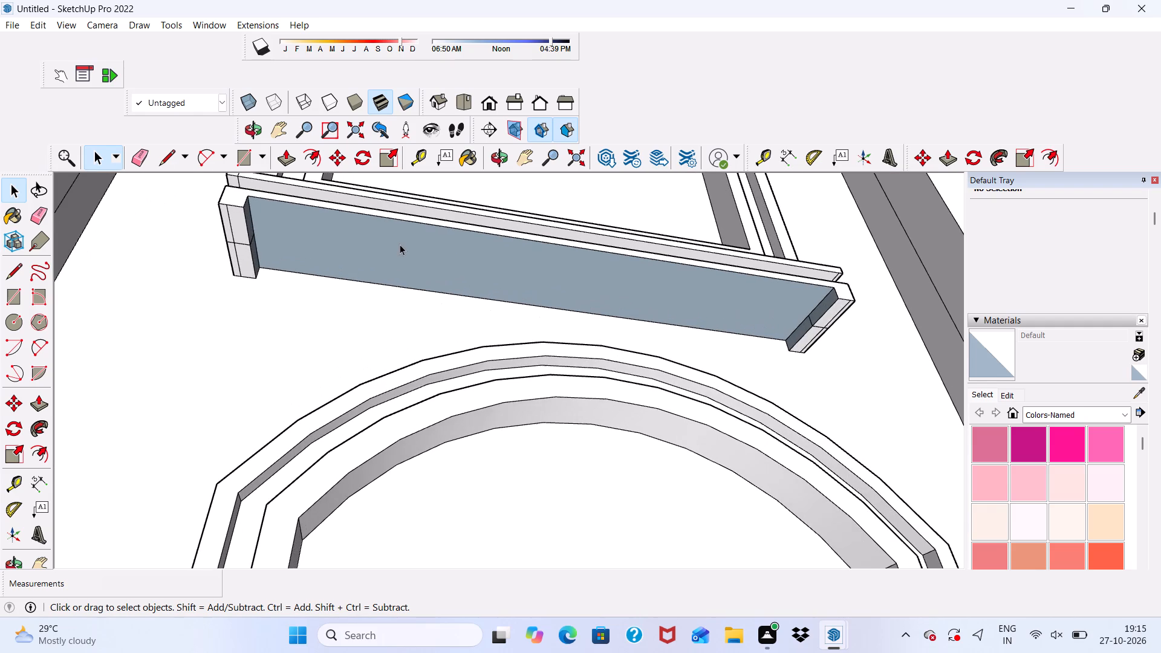
{"action": "left_click", "coordinate": [286, 154]}
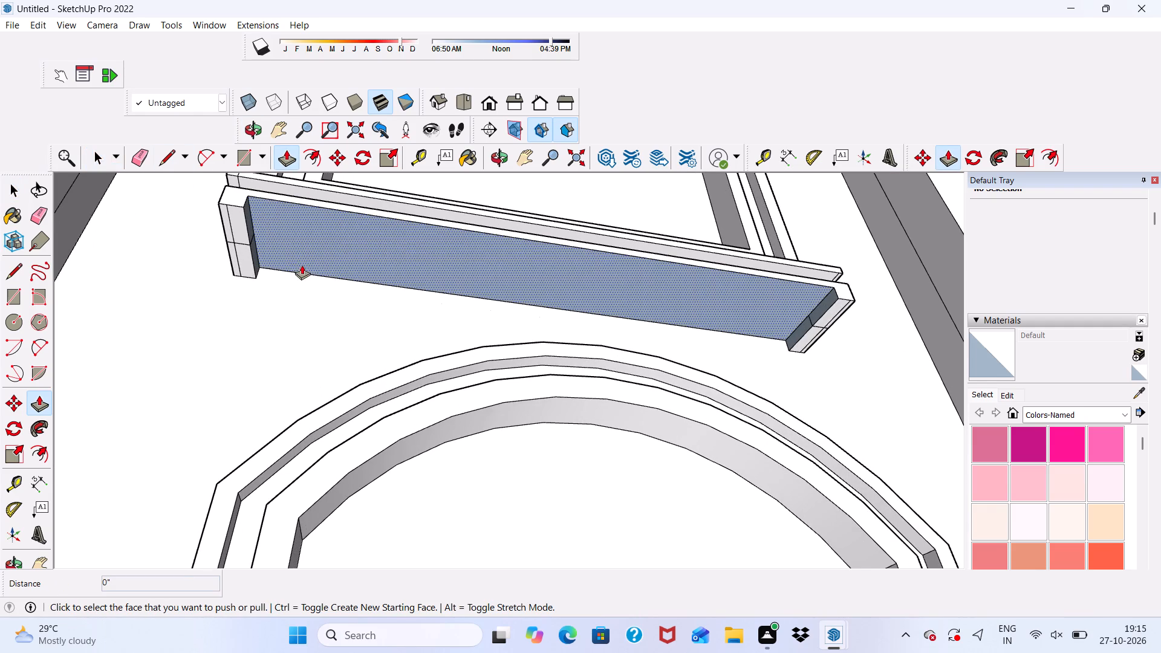
{"action": "left_click", "coordinate": [324, 241]}
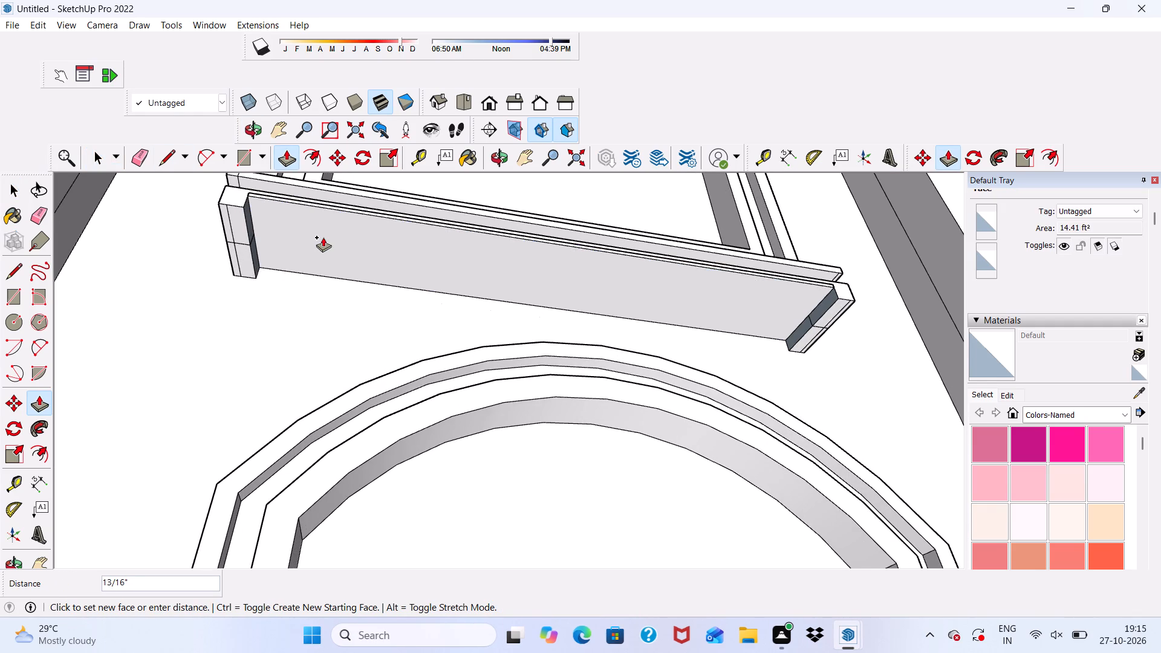
{"action": "scroll", "coordinate": [324, 234], "scroll_direction": "down", "scroll_amount": 1}
{"action": "scroll", "coordinate": [325, 232], "scroll_direction": "up", "scroll_amount": 7}
{"action": "scroll", "coordinate": [325, 221], "scroll_direction": "down", "scroll_amount": 3}
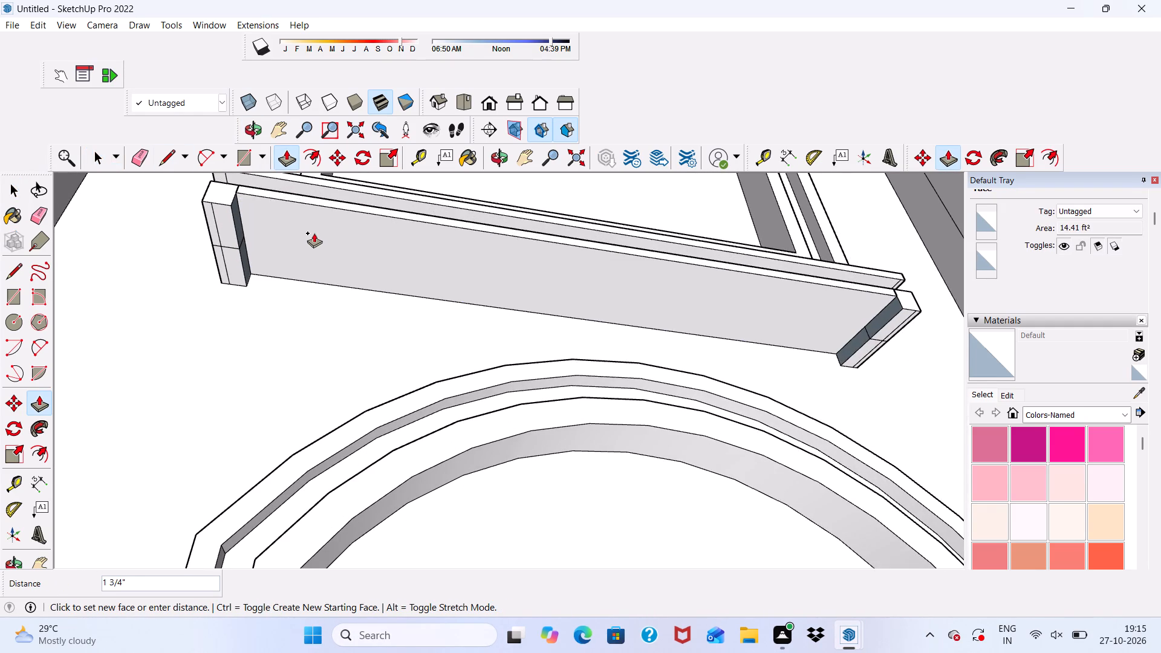
{"action": "left_click", "coordinate": [314, 233]}
{"action": "scroll", "coordinate": [314, 233], "scroll_direction": "down", "scroll_amount": 5}
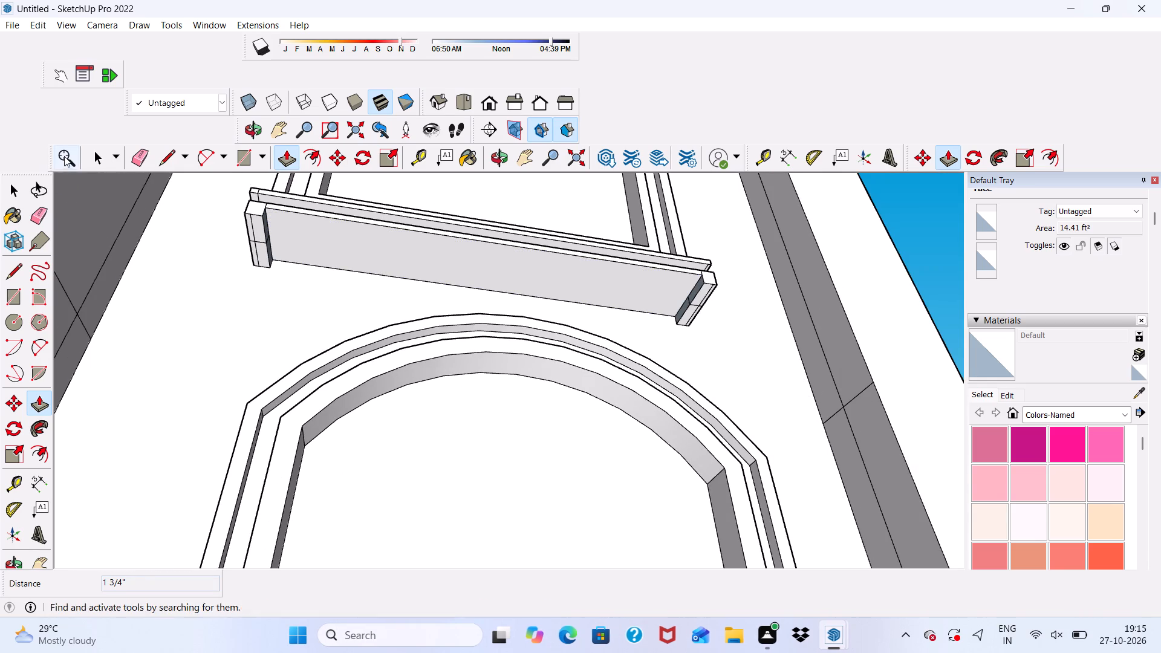
Erase the leftover lines crossing the underside and inner side of the topmost right-column sill's left end bracket.
{"action": "left_click", "coordinate": [137, 156]}
{"action": "scroll", "coordinate": [216, 215], "scroll_direction": "up", "scroll_amount": 11}
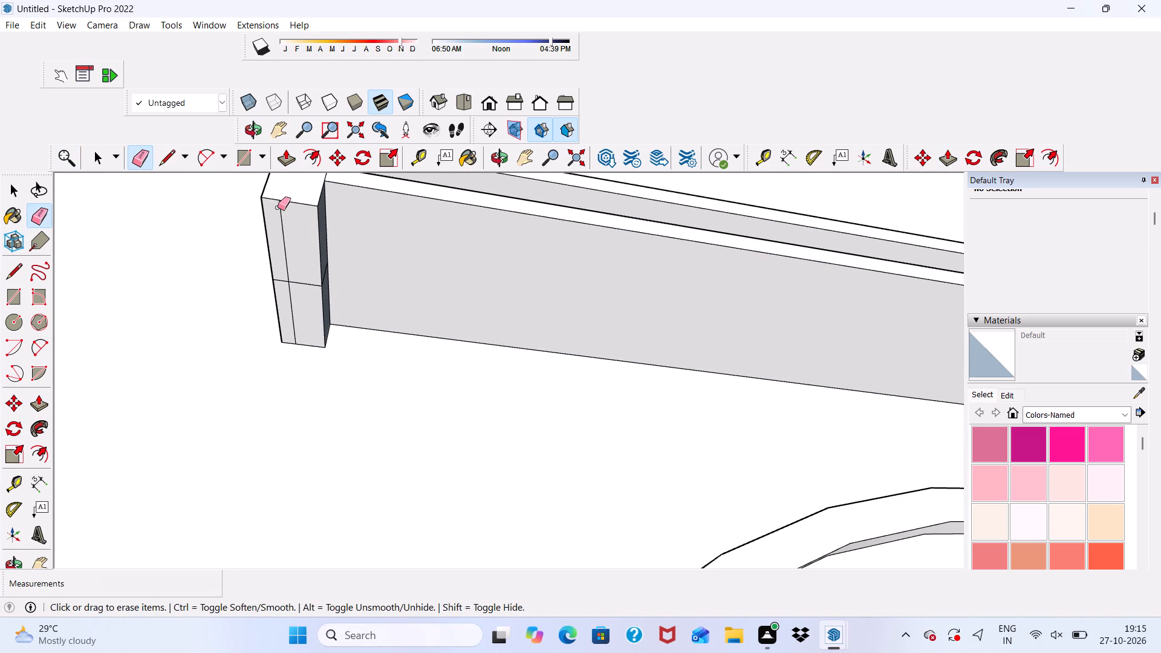
{"action": "left_click_drag", "start_coordinate": [278, 207], "coordinate": [304, 297]}
{"action": "left_click_drag", "start_coordinate": [284, 259], "coordinate": [290, 300]}
{"action": "scroll", "coordinate": [308, 279], "scroll_direction": "up", "scroll_amount": 3}
{"action": "scroll", "coordinate": [311, 264], "scroll_direction": "down", "scroll_amount": 2}
{"action": "middle_click_drag", "start_coordinate": [320, 277], "coordinate": [282, 327]}
{"action": "scroll", "coordinate": [288, 307], "scroll_direction": "up", "scroll_amount": 3}
{"action": "left_click_drag", "start_coordinate": [310, 308], "coordinate": [315, 319]}
{"action": "scroll", "coordinate": [318, 288], "scroll_direction": "down", "scroll_amount": 6}
Erase the dividing lines on the front faces and ledge underside at the left end of the topmost right-column sill.
{"action": "middle_click_drag", "start_coordinate": [379, 271], "coordinate": [432, 356]}
{"action": "scroll", "coordinate": [298, 282], "scroll_direction": "up", "scroll_amount": 3}
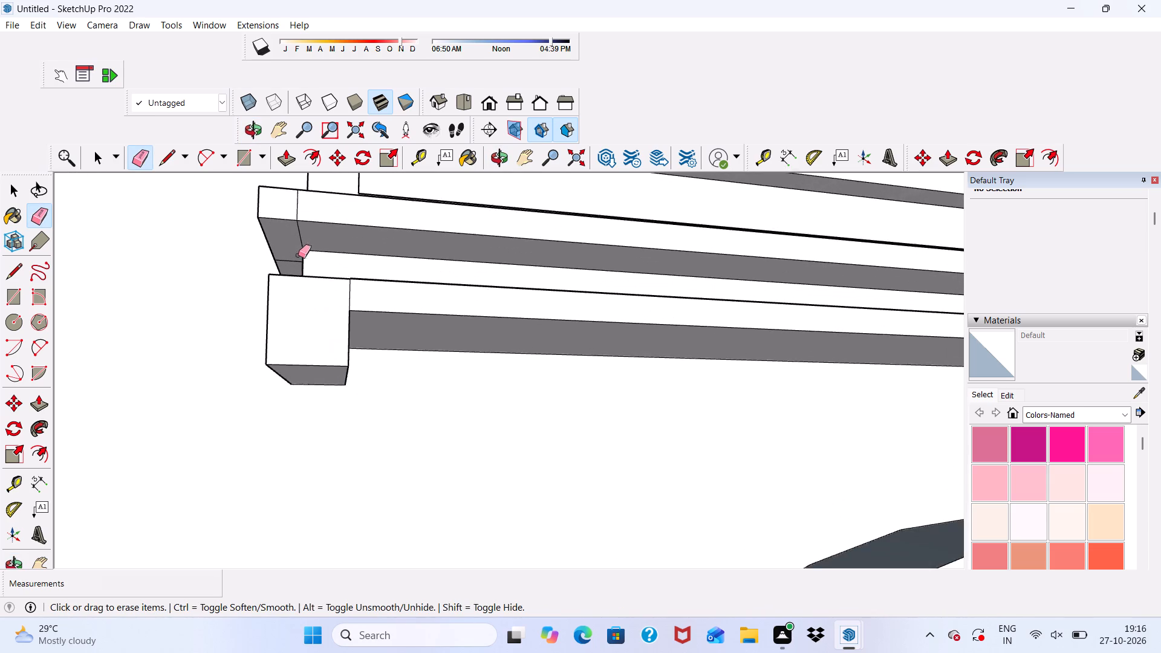
{"action": "scroll", "coordinate": [298, 255], "scroll_direction": "up", "scroll_amount": 4}
{"action": "left_click_drag", "start_coordinate": [346, 293], "coordinate": [372, 297]}
{"action": "scroll", "coordinate": [310, 259], "scroll_direction": "down", "scroll_amount": 5}
{"action": "scroll", "coordinate": [277, 212], "scroll_direction": "up", "scroll_amount": 4}
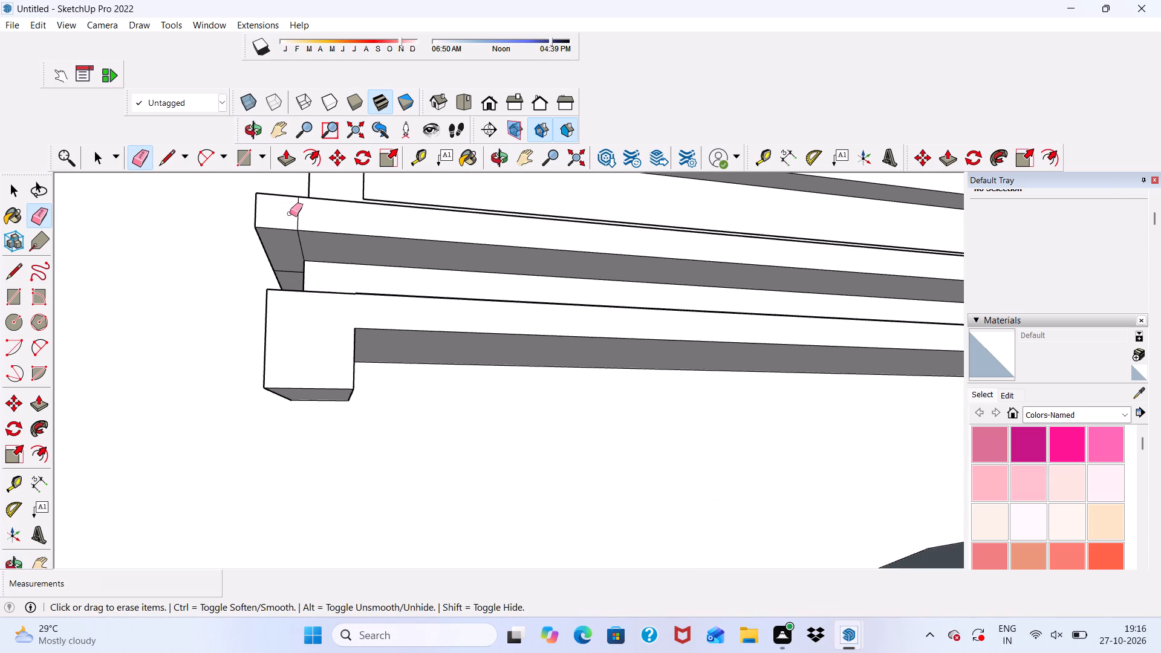
{"action": "left_click_drag", "start_coordinate": [296, 215], "coordinate": [319, 224]}
{"action": "scroll", "coordinate": [313, 253], "scroll_direction": "up", "scroll_amount": 1}
{"action": "left_click_drag", "start_coordinate": [311, 253], "coordinate": [299, 273]}
{"action": "left_click_drag", "start_coordinate": [299, 276], "coordinate": [296, 295]}
{"action": "scroll", "coordinate": [277, 247], "scroll_direction": "down", "scroll_amount": 4}
Erase the upper seam lines on the inner side face at the right edge of the right column's recess.
{"action": "middle_click_drag", "start_coordinate": [277, 250], "coordinate": [470, 316]}
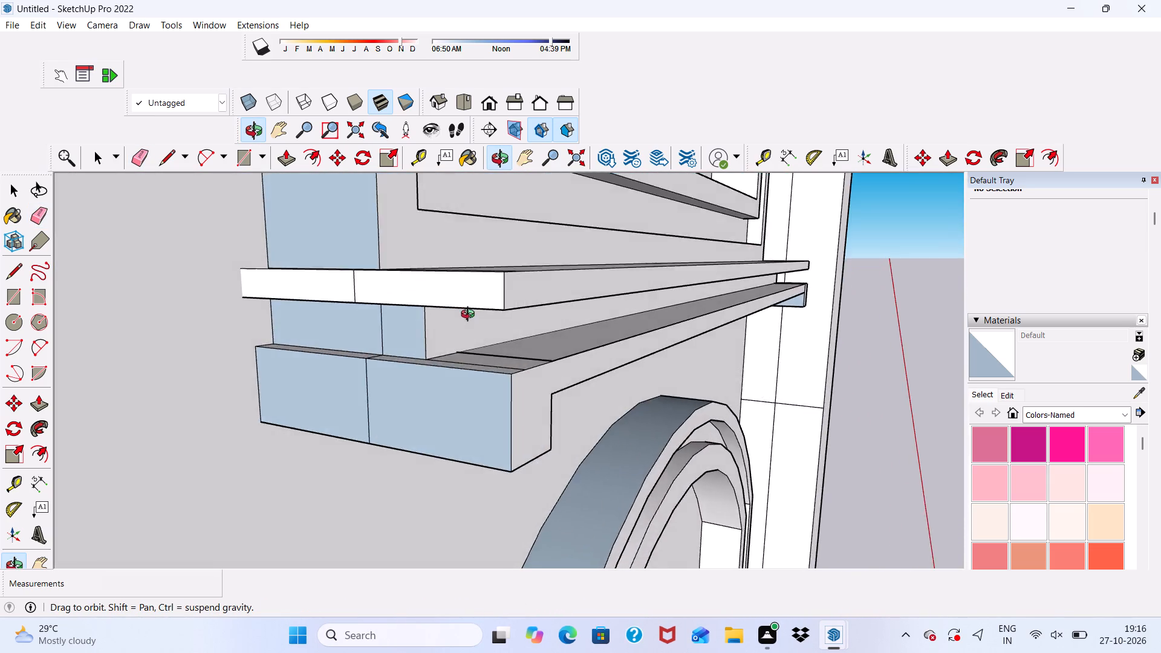
{"action": "middle_click_drag", "start_coordinate": [470, 316], "coordinate": [359, 351]}
{"action": "scroll", "coordinate": [334, 277], "scroll_direction": "up", "scroll_amount": 1}
{"action": "scroll", "coordinate": [331, 239], "scroll_direction": "down", "scroll_amount": 18}
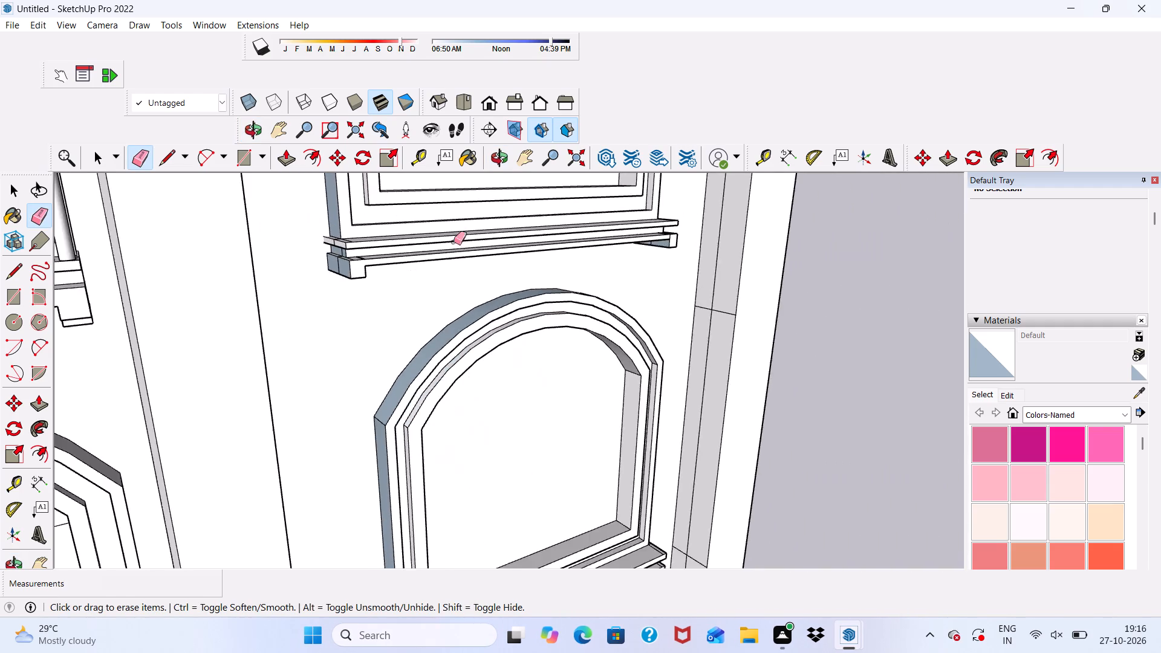
{"action": "scroll", "coordinate": [454, 242], "scroll_direction": "down", "scroll_amount": 16}
{"action": "middle_click_drag", "start_coordinate": [467, 311], "coordinate": [450, 167]}
{"action": "scroll", "coordinate": [461, 277], "scroll_direction": "up", "scroll_amount": 3}
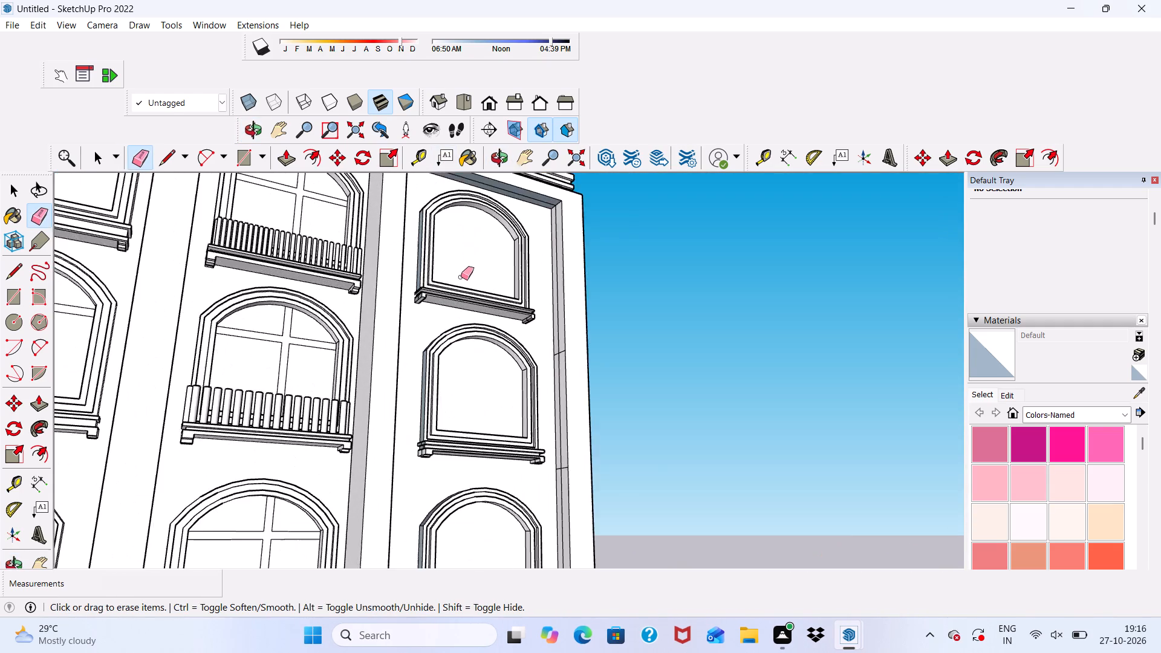
{"action": "scroll", "coordinate": [461, 277], "scroll_direction": "up", "scroll_amount": 8}
{"action": "scroll", "coordinate": [520, 215], "scroll_direction": "down", "scroll_amount": 10}
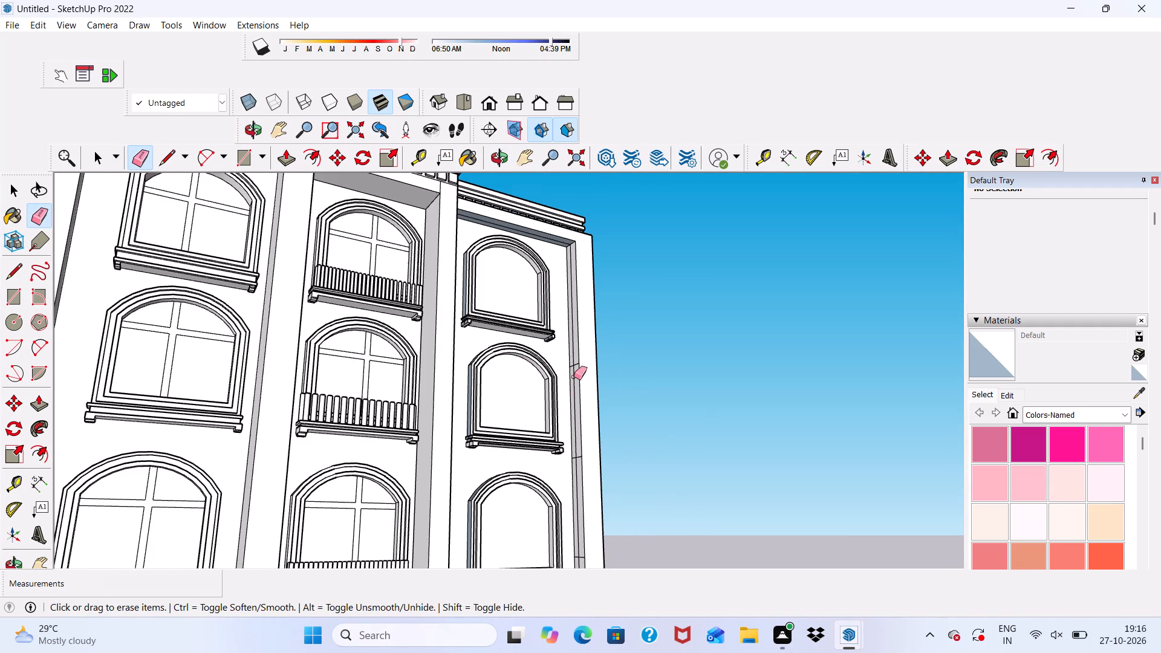
{"action": "scroll", "coordinate": [573, 336], "scroll_direction": "up", "scroll_amount": 12}
{"action": "scroll", "coordinate": [573, 376], "scroll_direction": "down", "scroll_amount": 1}
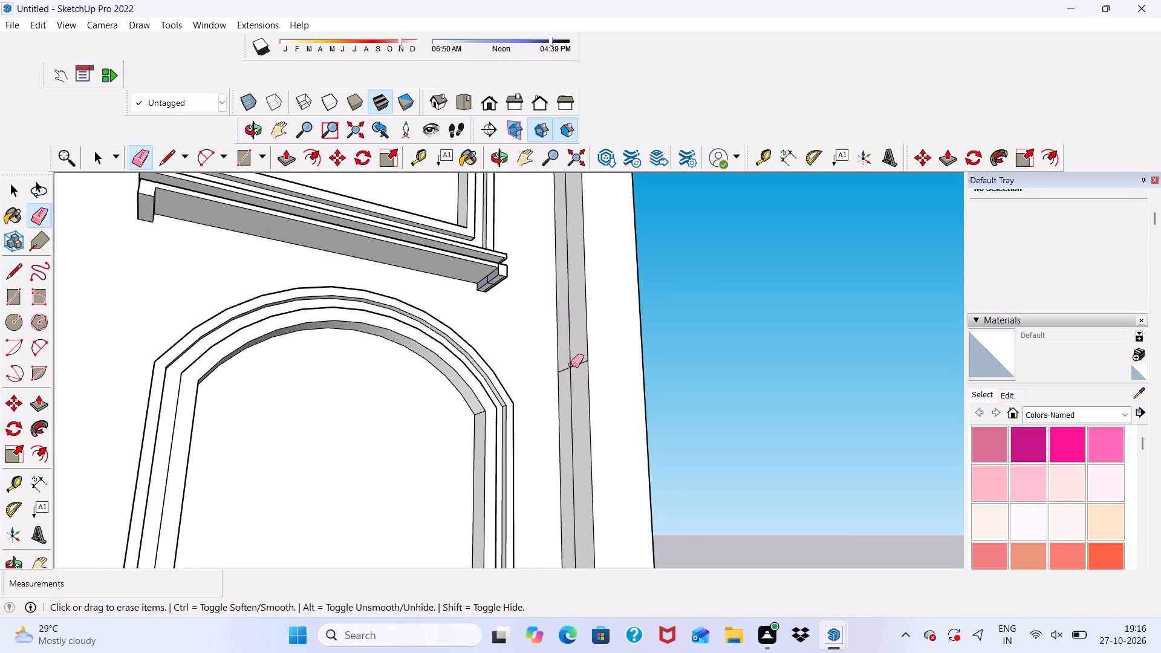
{"action": "left_click", "coordinate": [571, 365]}
{"action": "scroll", "coordinate": [573, 351], "scroll_direction": "down", "scroll_amount": 11}
{"action": "scroll", "coordinate": [580, 472], "scroll_direction": "up", "scroll_amount": 2}
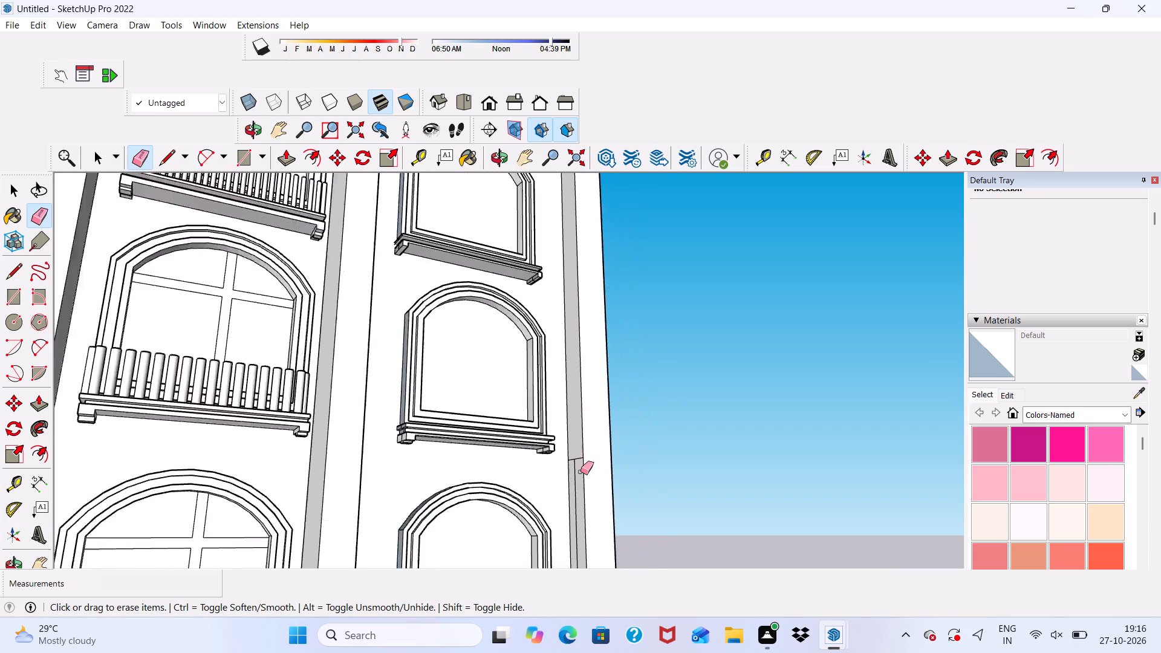
{"action": "scroll", "coordinate": [580, 472], "scroll_direction": "up", "scroll_amount": 7}
{"action": "left_click_drag", "start_coordinate": [575, 444], "coordinate": [571, 507]}
{"action": "left_click", "coordinate": [568, 462]}
{"action": "scroll", "coordinate": [573, 414], "scroll_direction": "down", "scroll_amount": 13}
{"action": "scroll", "coordinate": [569, 348], "scroll_direction": "down", "scroll_amount": 3}
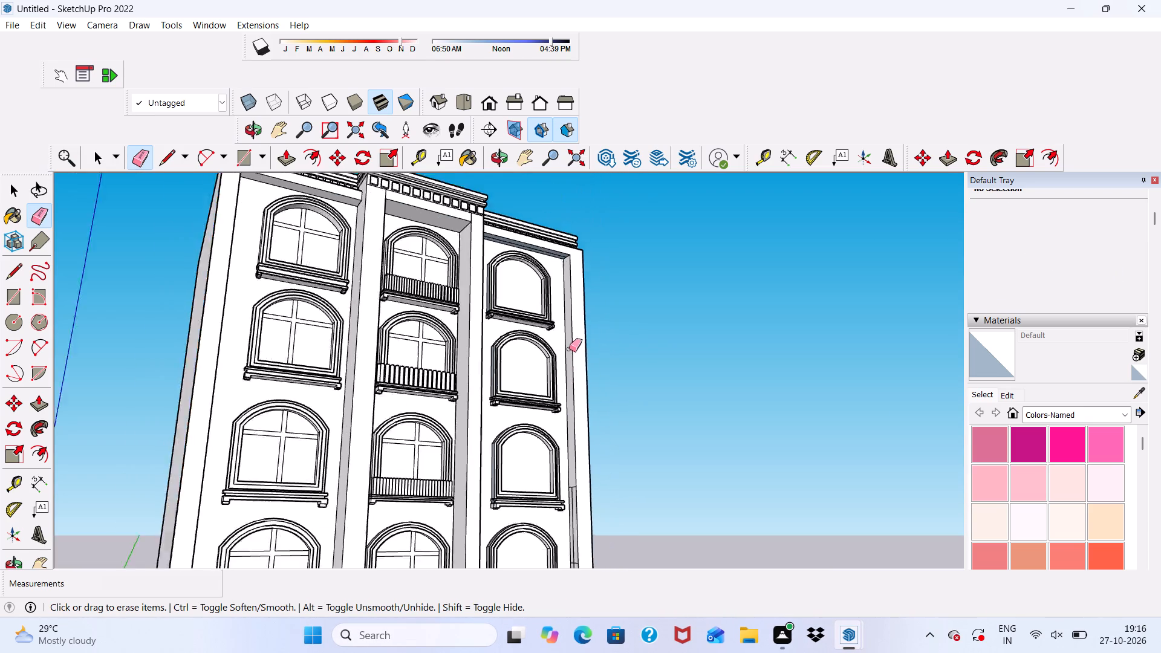
Erase the remaining lower seam lines on the inner side face at the right edge of the right column's recess.
{"action": "scroll", "coordinate": [569, 349], "scroll_direction": "down", "scroll_amount": 3}
{"action": "scroll", "coordinate": [569, 501], "scroll_direction": "up", "scroll_amount": 10}
{"action": "scroll", "coordinate": [573, 437], "scroll_direction": "up", "scroll_amount": 5}
{"action": "left_click_drag", "start_coordinate": [579, 295], "coordinate": [573, 342]}
{"action": "left_click", "coordinate": [572, 305]}
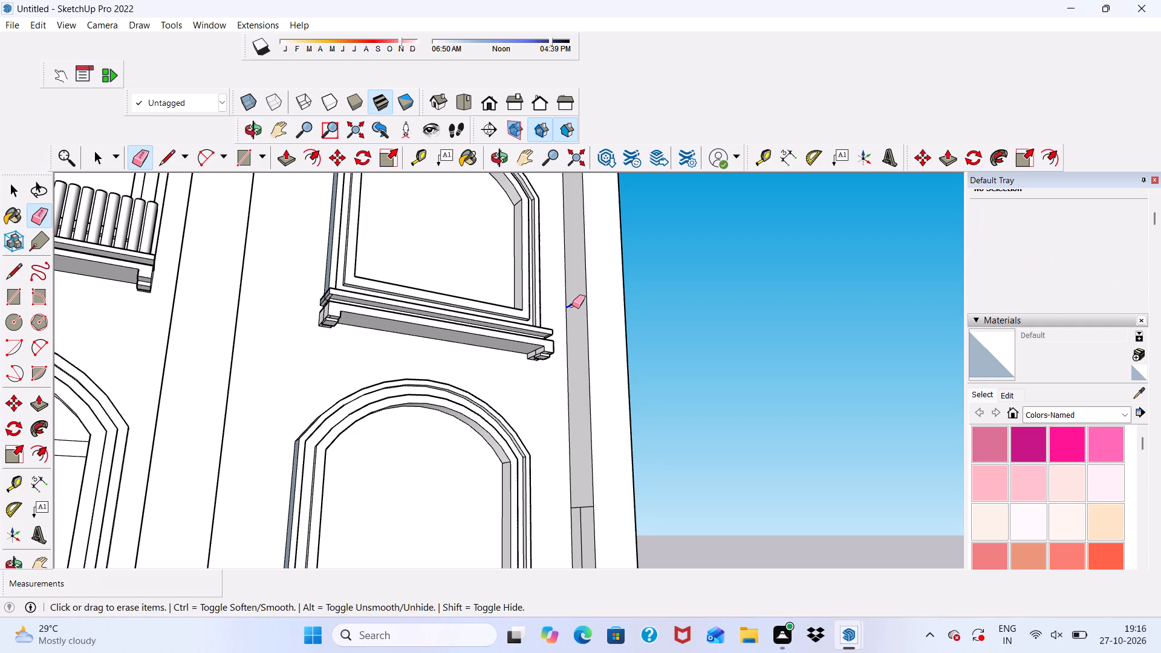
{"action": "scroll", "coordinate": [572, 352], "scroll_direction": "down", "scroll_amount": 5}
{"action": "scroll", "coordinate": [597, 491], "scroll_direction": "up", "scroll_amount": 10}
{"action": "left_click_drag", "start_coordinate": [573, 449], "coordinate": [573, 477]}
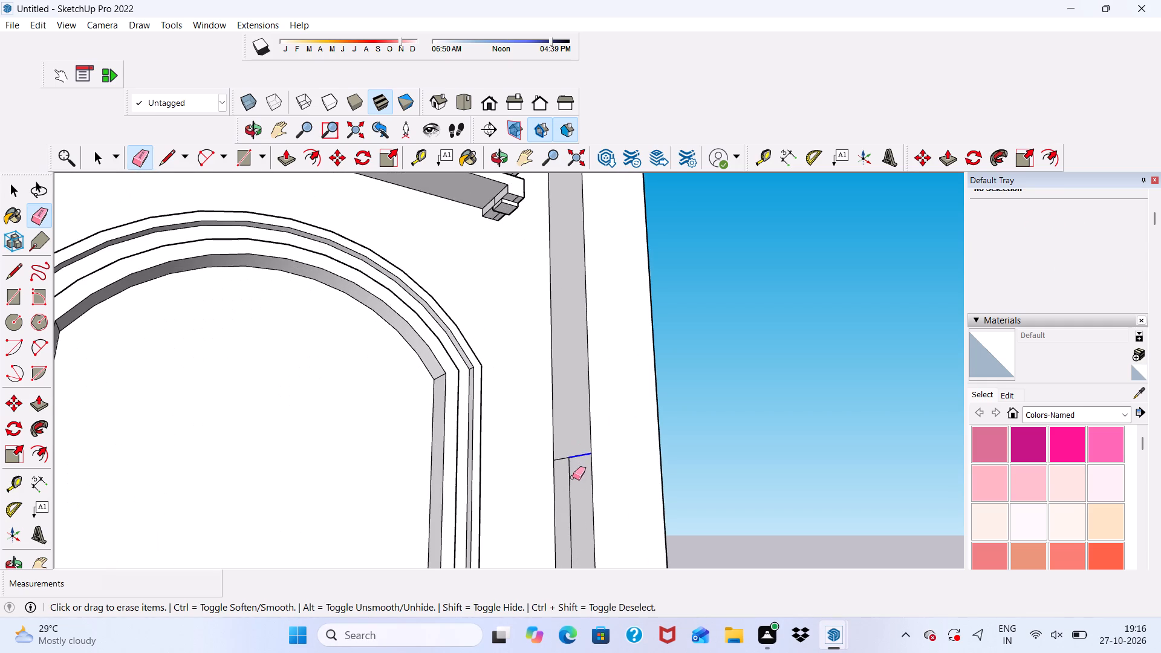
{"action": "left_click_drag", "start_coordinate": [573, 477], "coordinate": [565, 498]}
{"action": "left_click_drag", "start_coordinate": [564, 456], "coordinate": [564, 462]}
{"action": "scroll", "coordinate": [564, 460], "scroll_direction": "down", "scroll_amount": 8}
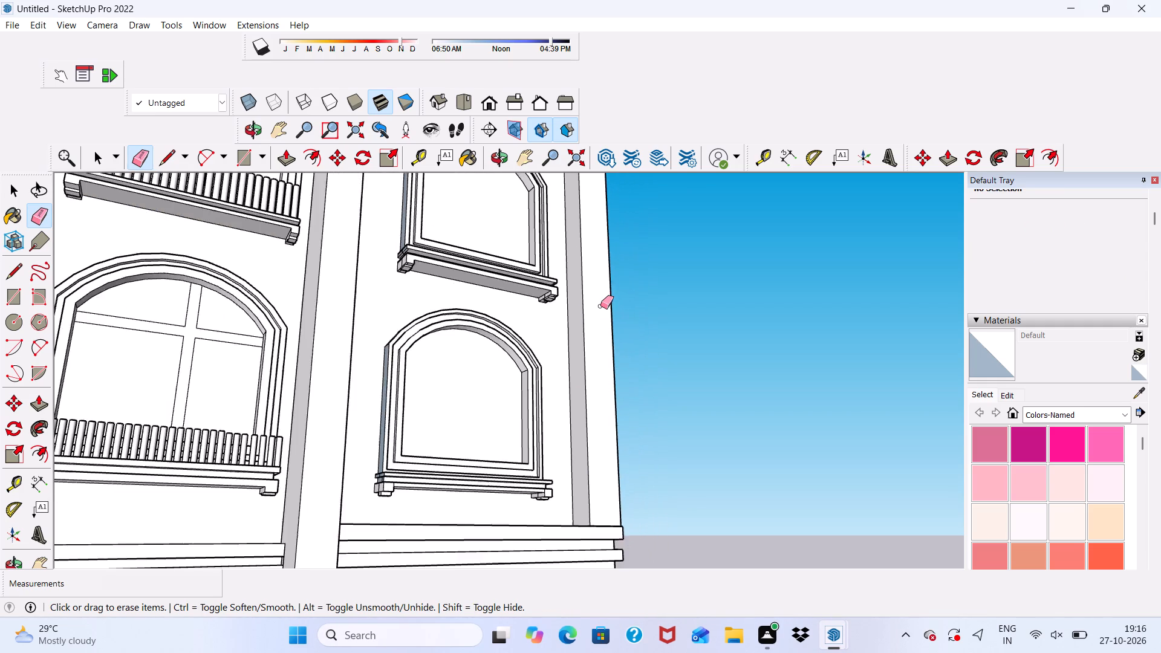
Erase the middle seam lines on the side face of the central pillar bordering the right column's recess.
{"action": "scroll", "coordinate": [600, 306], "scroll_direction": "down", "scroll_amount": 8}
{"action": "middle_click_drag", "start_coordinate": [605, 401], "coordinate": [271, 512]}
{"action": "scroll", "coordinate": [519, 319], "scroll_direction": "up", "scroll_amount": 2}
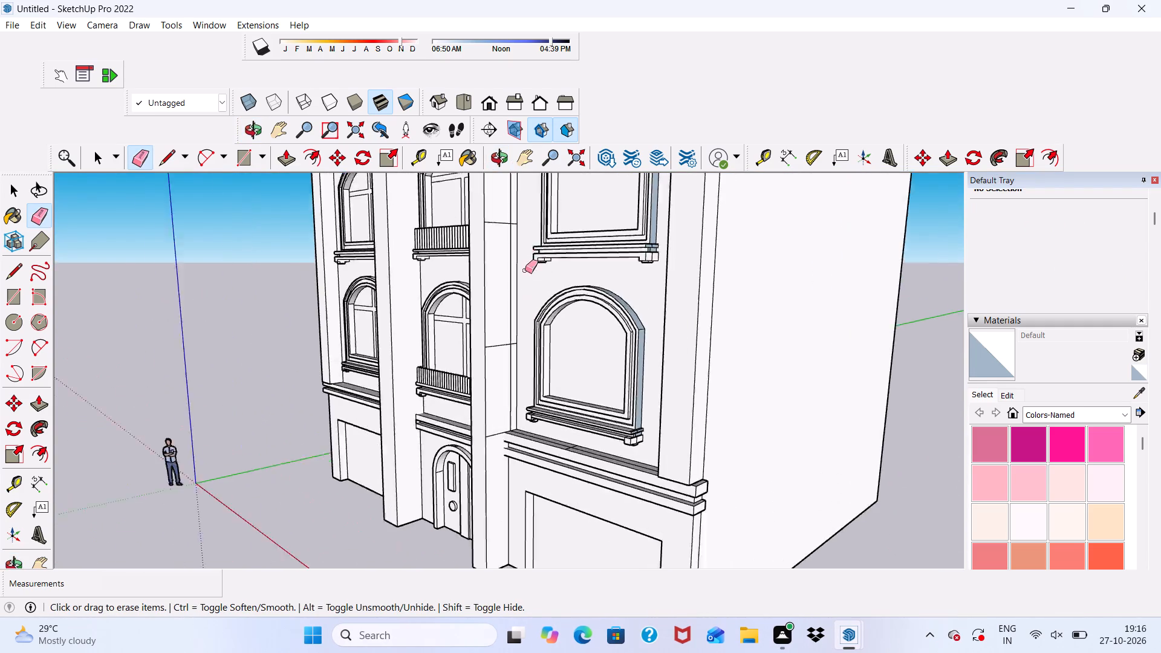
{"action": "scroll", "coordinate": [525, 270], "scroll_direction": "up", "scroll_amount": 7}
{"action": "left_click_drag", "start_coordinate": [509, 193], "coordinate": [519, 229]}
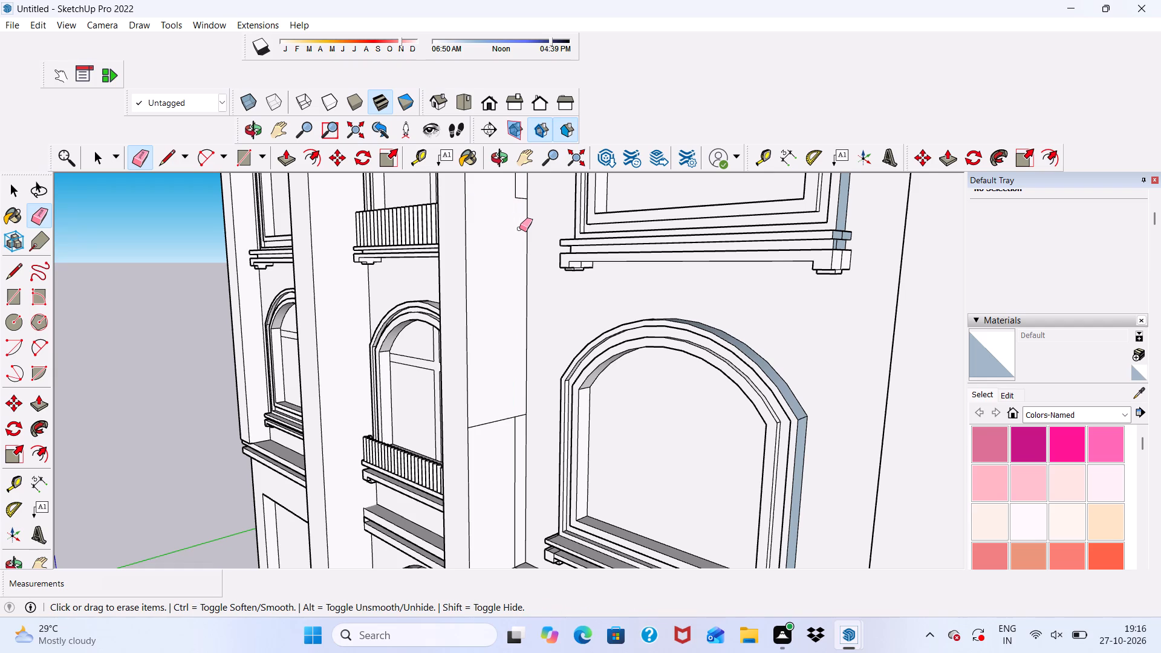
{"action": "left_click_drag", "start_coordinate": [510, 410], "coordinate": [516, 448]}
{"action": "scroll", "coordinate": [496, 373], "scroll_direction": "down", "scroll_amount": 10}
{"action": "scroll", "coordinate": [490, 421], "scroll_direction": "up", "scroll_amount": 3}
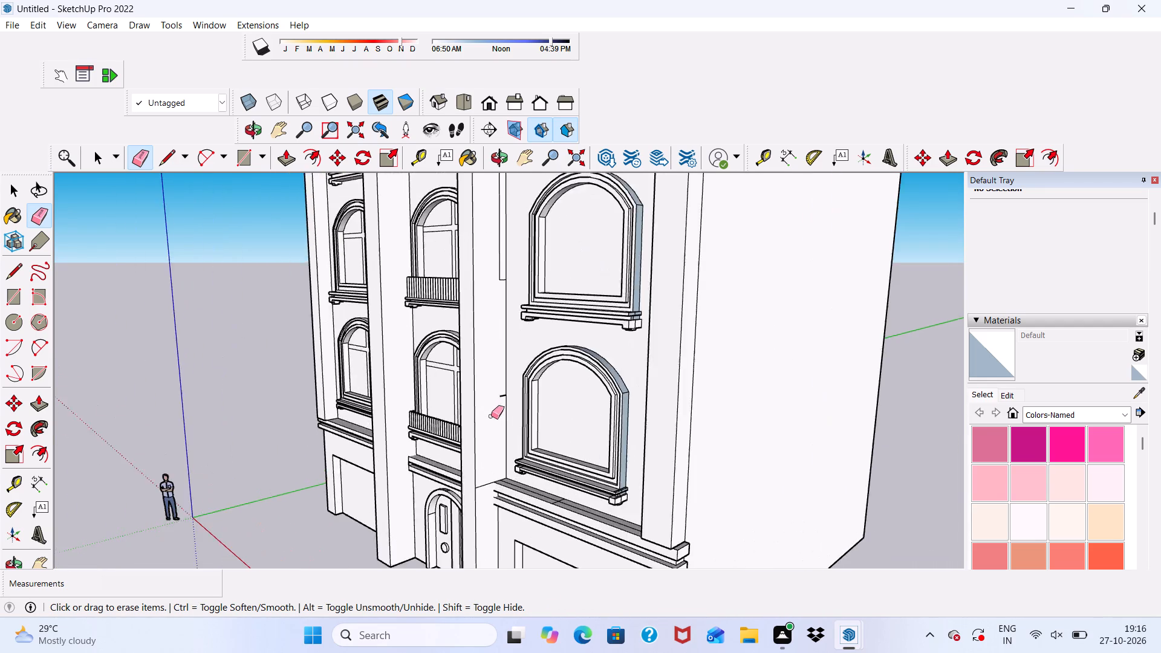
{"action": "scroll", "coordinate": [491, 416], "scroll_direction": "up", "scroll_amount": 12}
{"action": "left_click", "coordinate": [516, 375]}
{"action": "scroll", "coordinate": [504, 377], "scroll_direction": "down", "scroll_amount": 10}
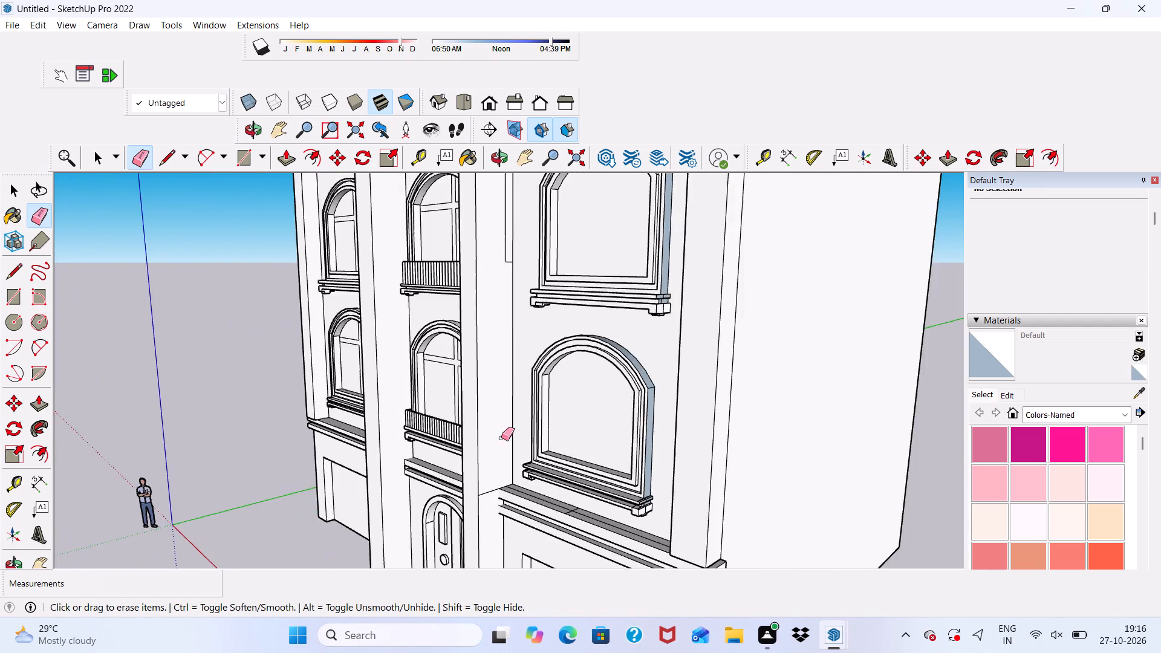
Erase the remaining seam lines on the central pillar's side face bordering the right column, from the lowest floor to the top.
{"action": "scroll", "coordinate": [501, 438], "scroll_direction": "down", "scroll_amount": 7}
{"action": "scroll", "coordinate": [515, 204], "scroll_direction": "up", "scroll_amount": 14}
{"action": "left_click_drag", "start_coordinate": [505, 193], "coordinate": [512, 207]}
{"action": "scroll", "coordinate": [515, 270], "scroll_direction": "down", "scroll_amount": 4}
{"action": "scroll", "coordinate": [531, 471], "scroll_direction": "up", "scroll_amount": 3}
{"action": "left_click_drag", "start_coordinate": [517, 493], "coordinate": [514, 499]}
{"action": "scroll", "coordinate": [489, 424], "scroll_direction": "down", "scroll_amount": 20}
{"action": "scroll", "coordinate": [465, 276], "scroll_direction": "up", "scroll_amount": 14}
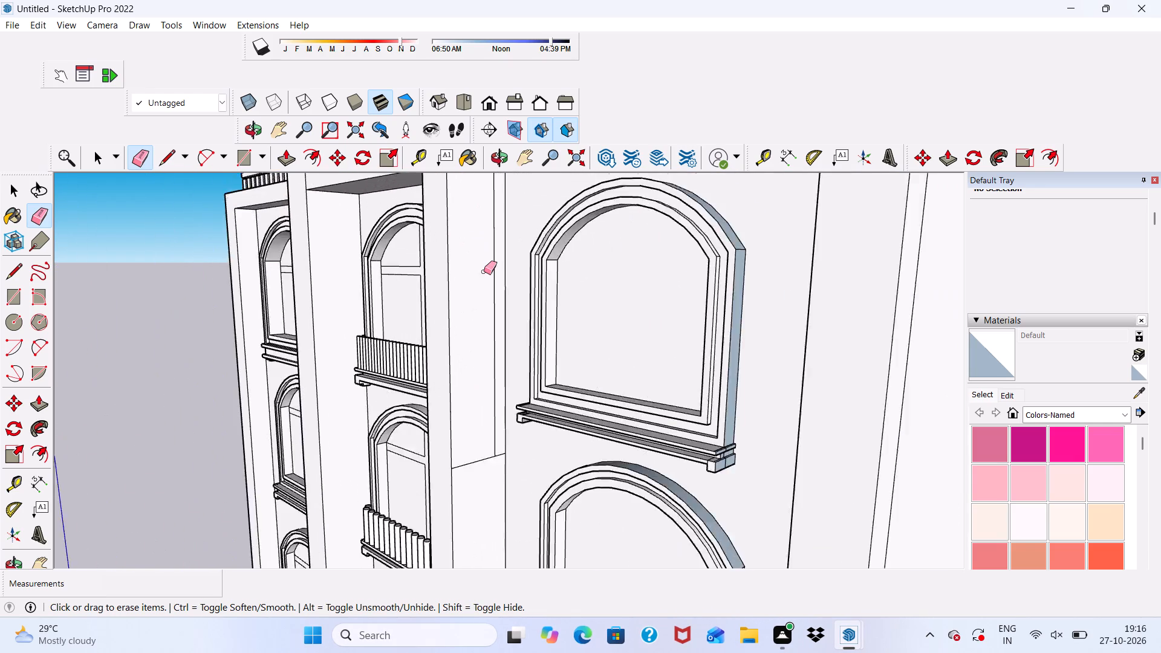
{"action": "scroll", "coordinate": [484, 271], "scroll_direction": "up", "scroll_amount": 2}
{"action": "left_click_drag", "start_coordinate": [499, 293], "coordinate": [506, 311]}
{"action": "scroll", "coordinate": [497, 322], "scroll_direction": "down", "scroll_amount": 3}
{"action": "scroll", "coordinate": [485, 479], "scroll_direction": "up", "scroll_amount": 1}
{"action": "left_click_drag", "start_coordinate": [492, 493], "coordinate": [502, 531]}
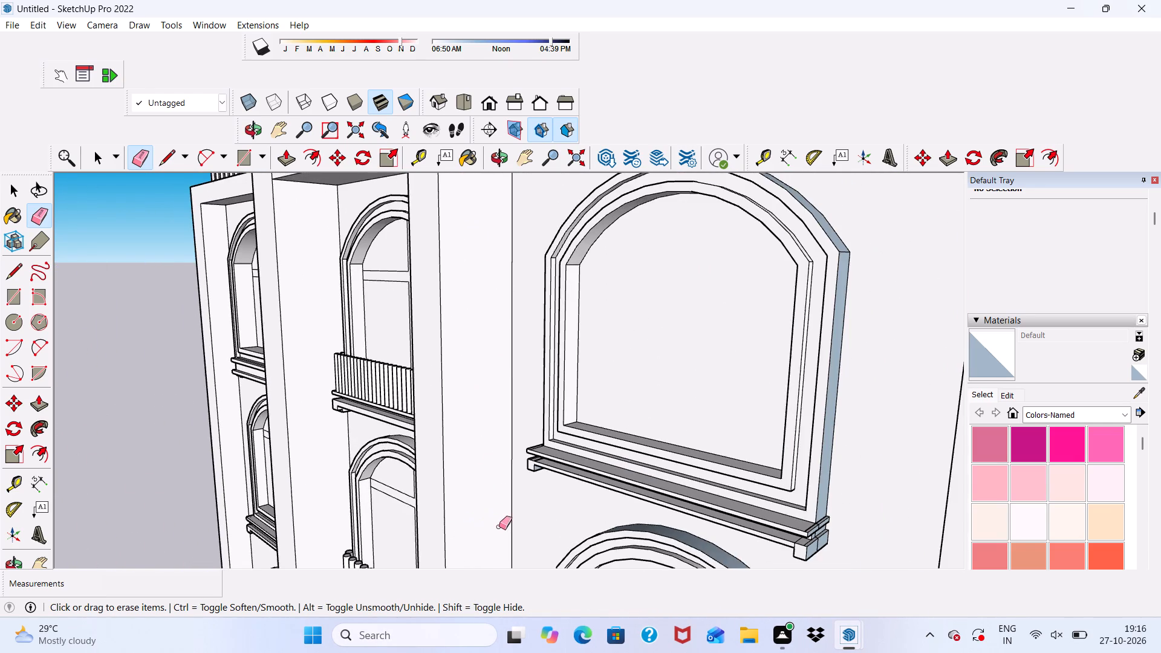
{"action": "scroll", "coordinate": [441, 399], "scroll_direction": "down", "scroll_amount": 6}
{"action": "scroll", "coordinate": [453, 241], "scroll_direction": "up", "scroll_amount": 5}
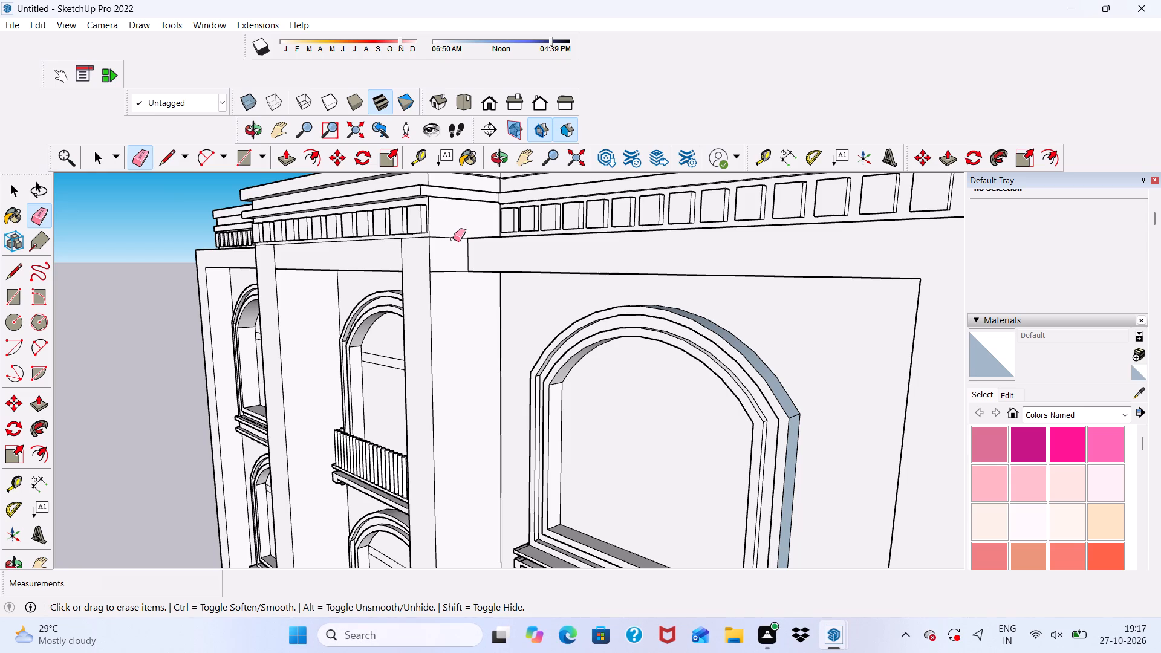
{"action": "scroll", "coordinate": [426, 279], "scroll_direction": "down", "scroll_amount": 4}
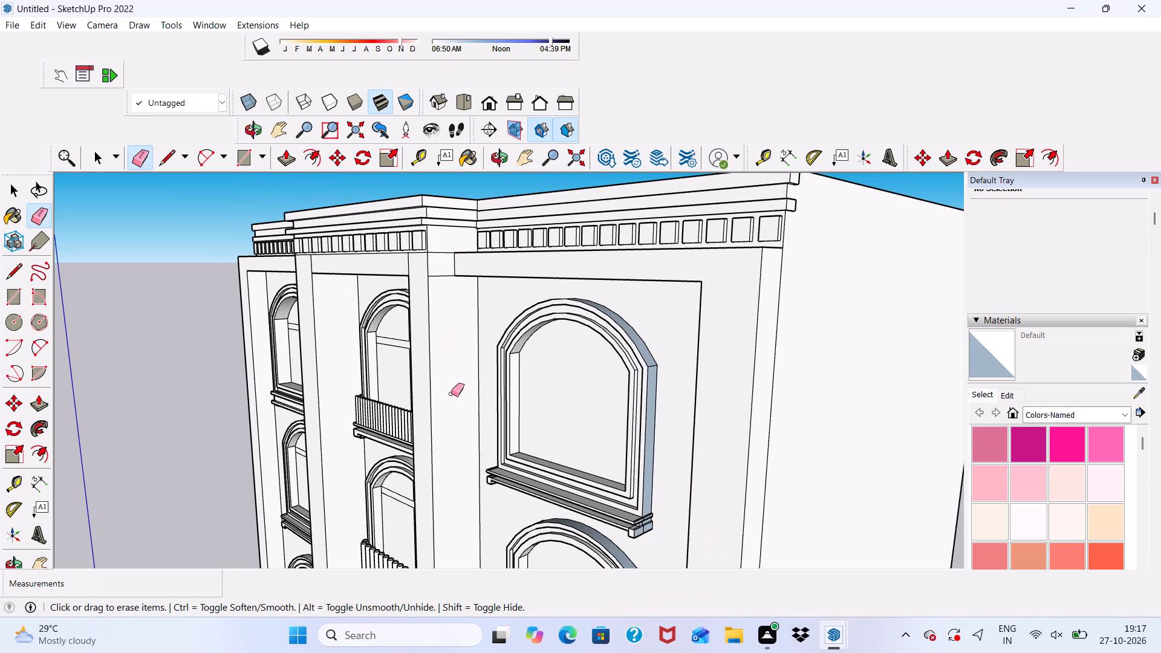
{"action": "middle_click_drag", "start_coordinate": [451, 394], "coordinate": [489, 384]}
{"action": "scroll", "coordinate": [455, 384], "scroll_direction": "down", "scroll_amount": 2}
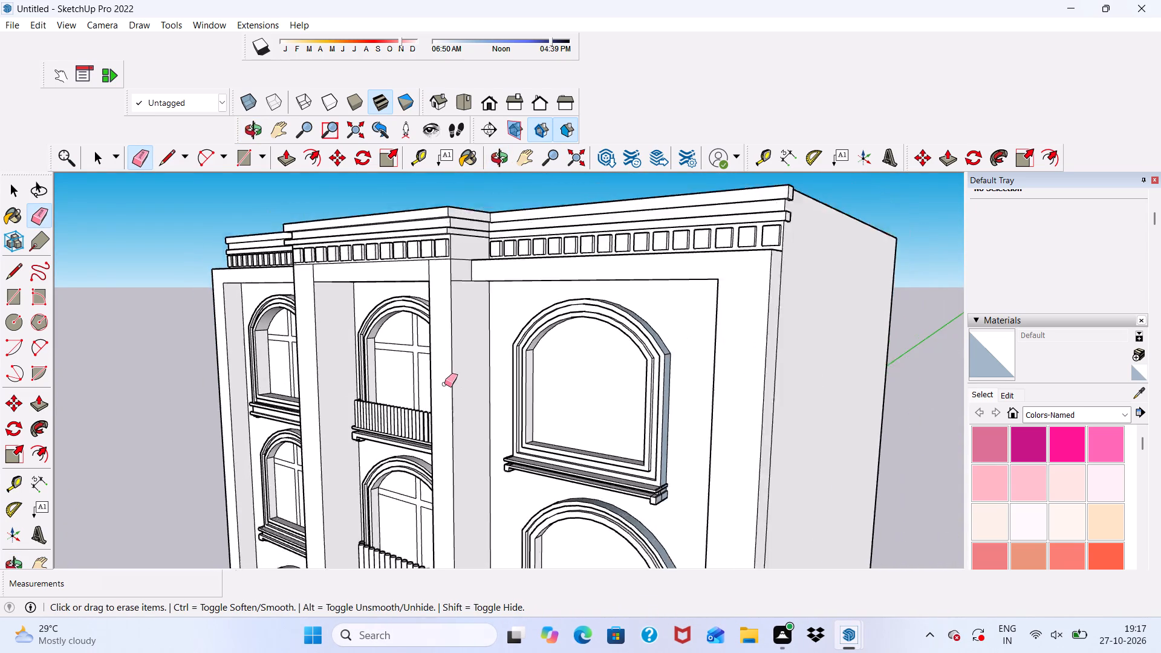
{"action": "scroll", "coordinate": [444, 384], "scroll_direction": "down", "scroll_amount": 3}
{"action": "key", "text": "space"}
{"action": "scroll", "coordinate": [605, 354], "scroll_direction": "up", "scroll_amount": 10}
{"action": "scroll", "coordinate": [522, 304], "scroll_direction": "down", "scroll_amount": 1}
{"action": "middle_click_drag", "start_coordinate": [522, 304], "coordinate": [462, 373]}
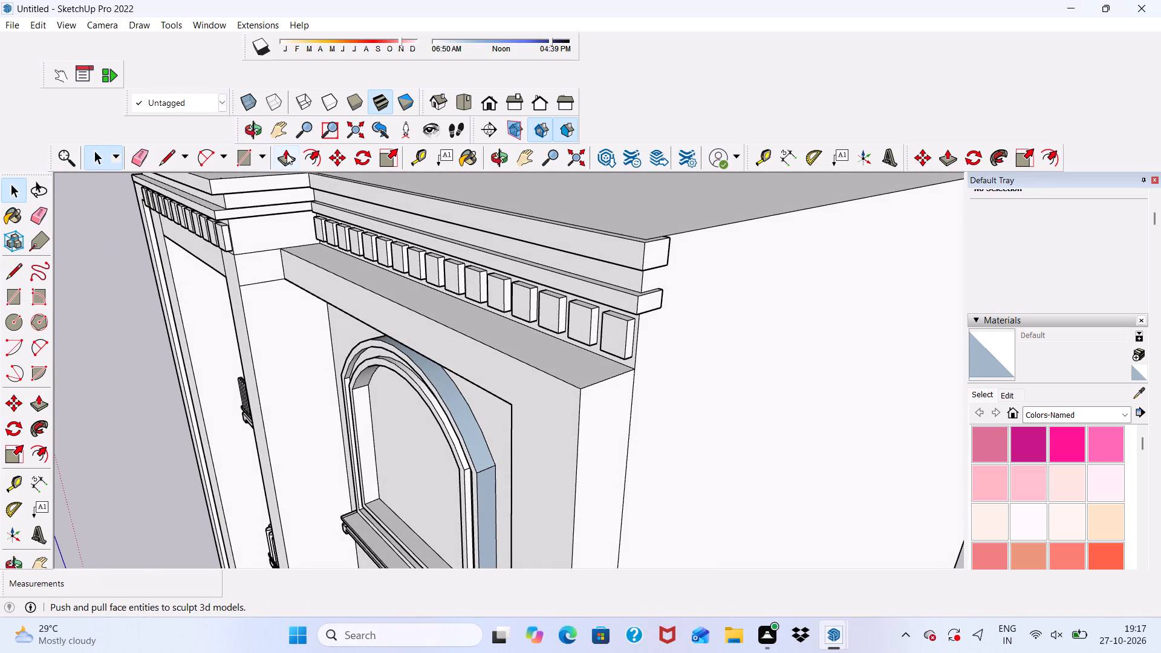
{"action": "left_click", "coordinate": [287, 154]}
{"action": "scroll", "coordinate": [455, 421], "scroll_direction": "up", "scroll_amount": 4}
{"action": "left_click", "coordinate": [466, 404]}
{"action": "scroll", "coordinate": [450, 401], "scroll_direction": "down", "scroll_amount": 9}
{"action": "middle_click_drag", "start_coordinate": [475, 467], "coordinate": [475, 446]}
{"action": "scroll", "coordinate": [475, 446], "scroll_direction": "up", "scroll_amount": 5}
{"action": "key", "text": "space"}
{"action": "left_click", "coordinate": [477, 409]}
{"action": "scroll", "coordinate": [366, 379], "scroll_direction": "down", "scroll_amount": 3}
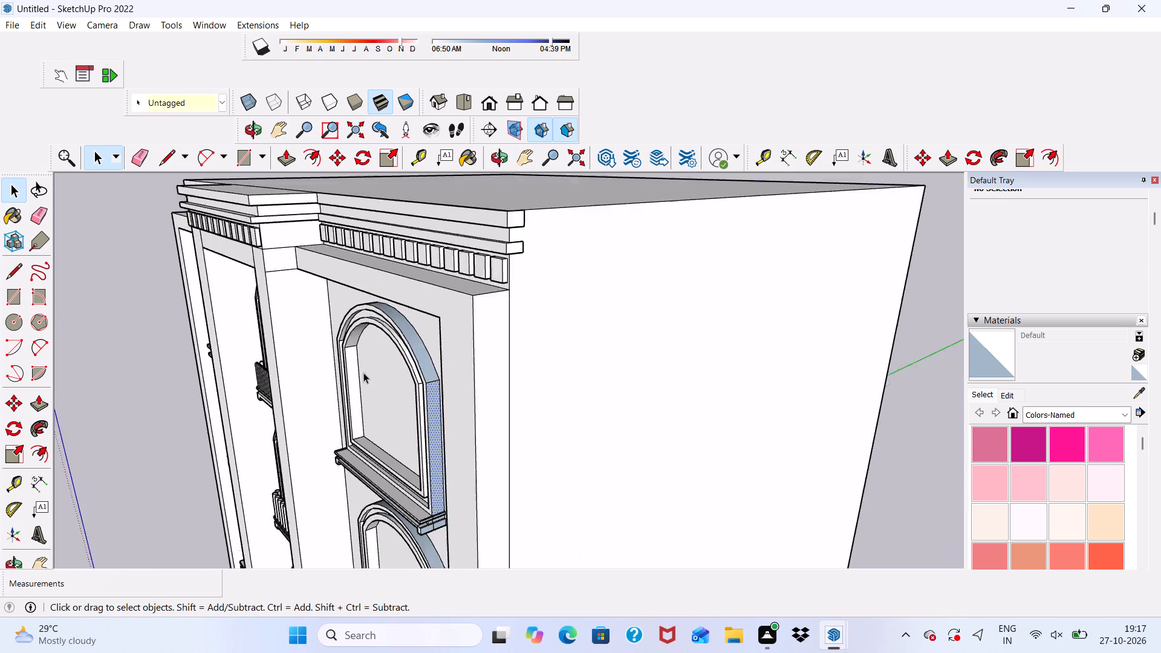
Examine the whole facade from the front, comparing the right column's windows with the other columns.
{"action": "scroll", "coordinate": [363, 372], "scroll_direction": "down", "scroll_amount": 5}
{"action": "middle_click_drag", "start_coordinate": [355, 358], "coordinate": [568, 237]}
{"action": "scroll", "coordinate": [559, 268], "scroll_direction": "down", "scroll_amount": 6}
{"action": "scroll", "coordinate": [545, 340], "scroll_direction": "down", "scroll_amount": 4}
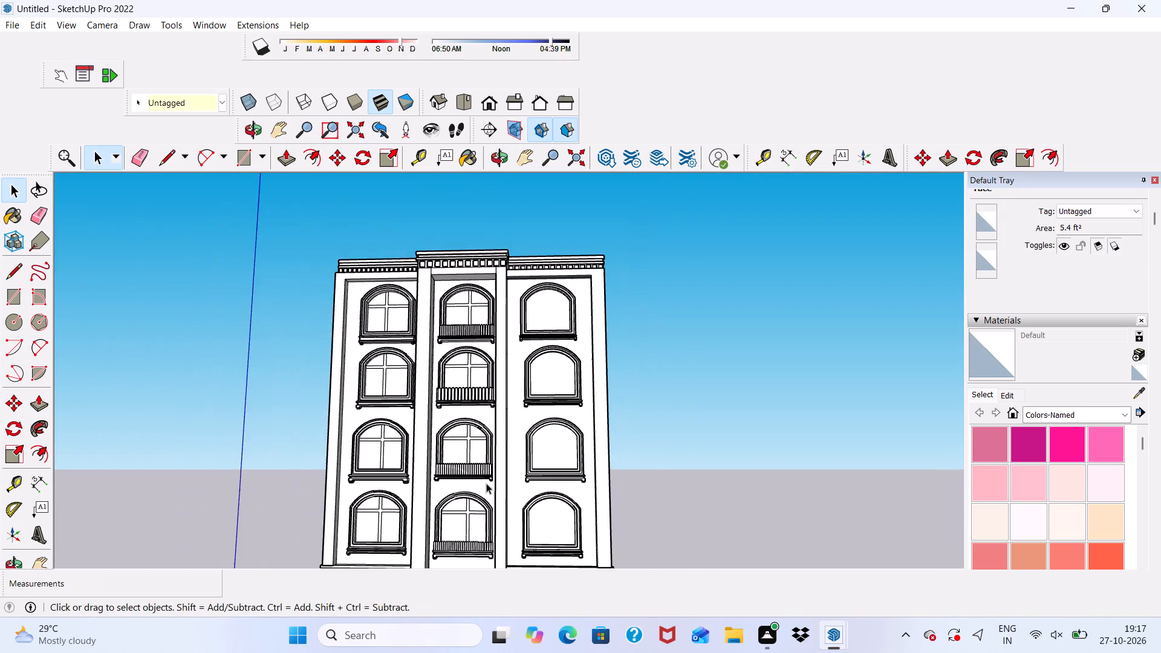
{"action": "middle_click_drag", "start_coordinate": [486, 483], "coordinate": [439, 502]}
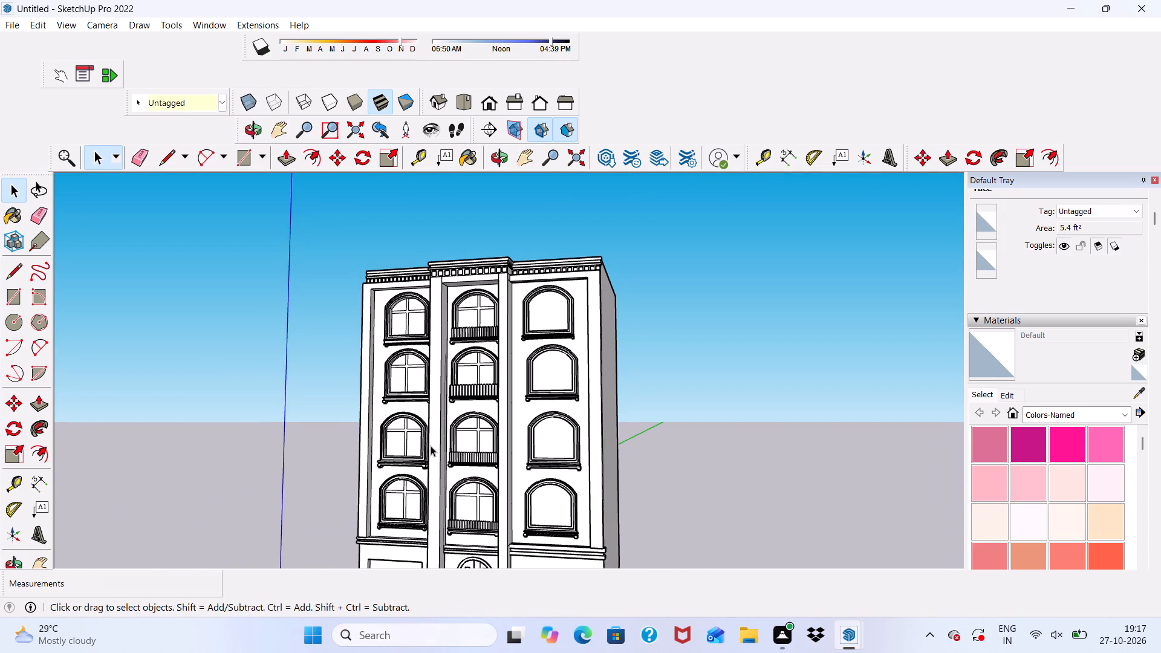
{"action": "scroll", "coordinate": [431, 446], "scroll_direction": "down", "scroll_amount": 11}
{"action": "scroll", "coordinate": [440, 438], "scroll_direction": "up", "scroll_amount": 15}
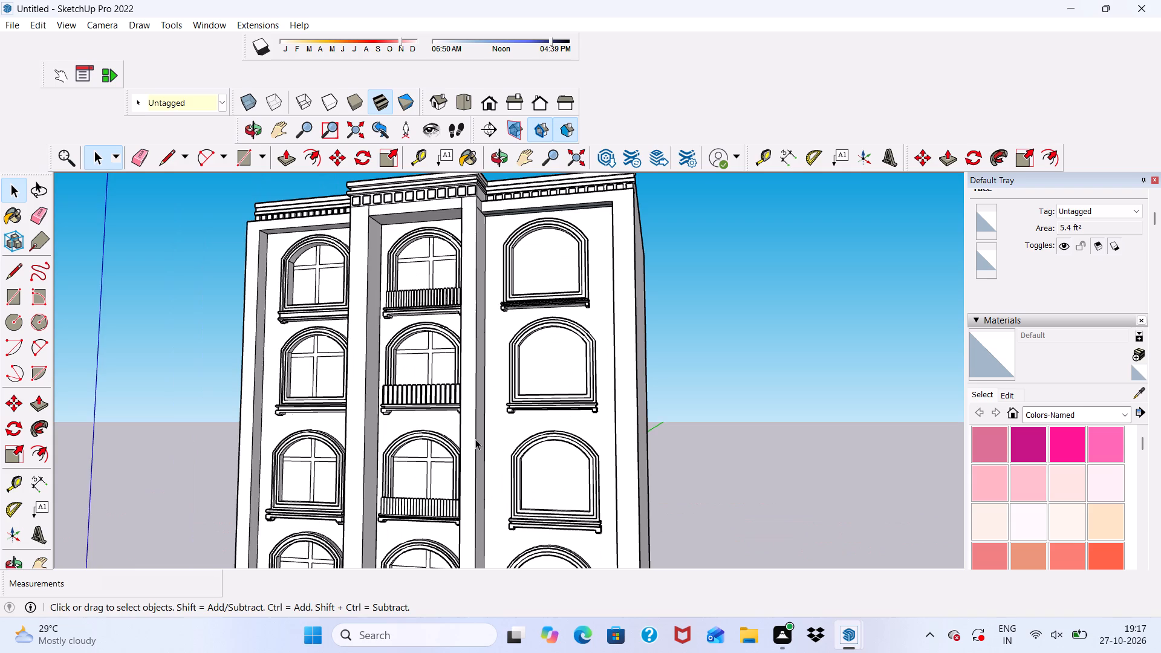
Place a vertical guide down the middle of the right column's windows, about 4' 7" from the top window's inner side edge.
{"action": "middle_click_drag", "start_coordinate": [475, 439], "coordinate": [561, 489]}
{"action": "scroll", "coordinate": [475, 439], "scroll_direction": "down", "scroll_amount": 1}
{"action": "scroll", "coordinate": [561, 489], "scroll_direction": "up", "scroll_amount": 3}
{"action": "scroll", "coordinate": [481, 321], "scroll_direction": "down", "scroll_amount": 8}
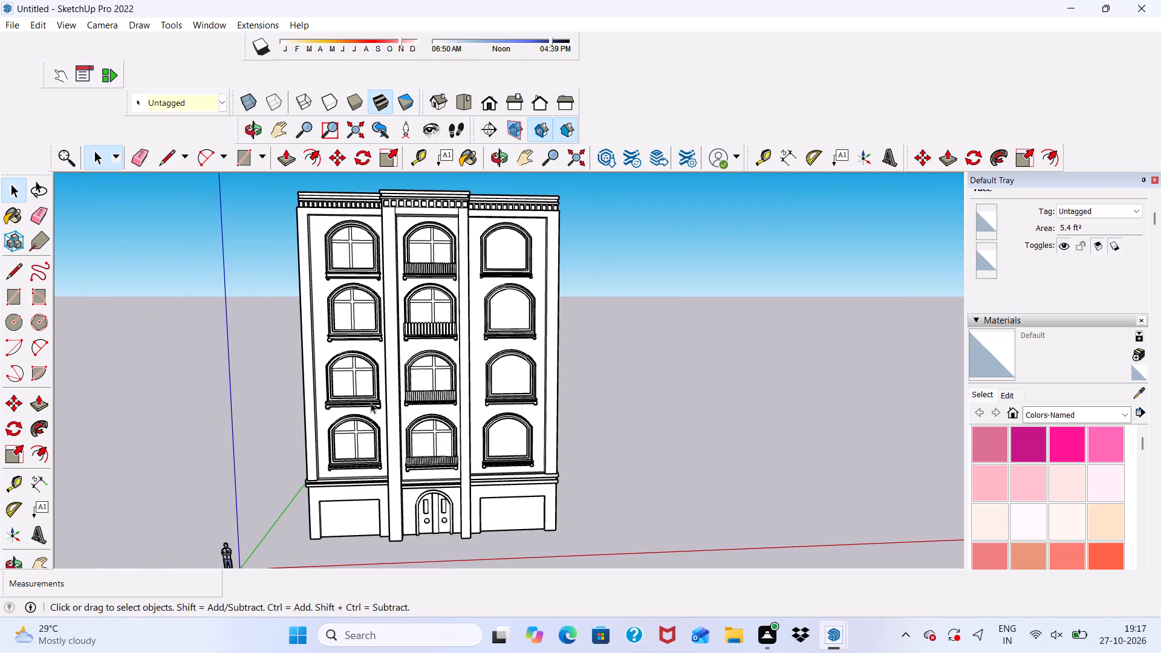
{"action": "left_click", "coordinate": [419, 154]}
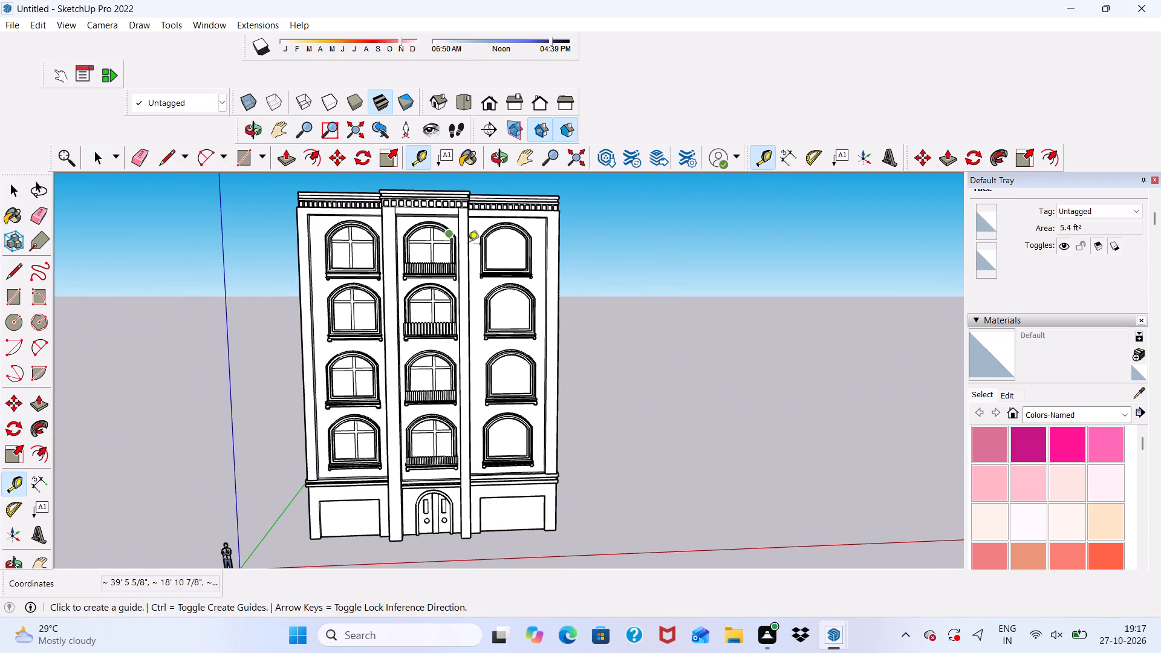
{"action": "scroll", "coordinate": [505, 253], "scroll_direction": "up", "scroll_amount": 18}
{"action": "middle_click_drag", "start_coordinate": [526, 271], "coordinate": [438, 287]}
{"action": "scroll", "coordinate": [469, 292], "scroll_direction": "up", "scroll_amount": 4}
{"action": "left_click", "coordinate": [515, 264]}
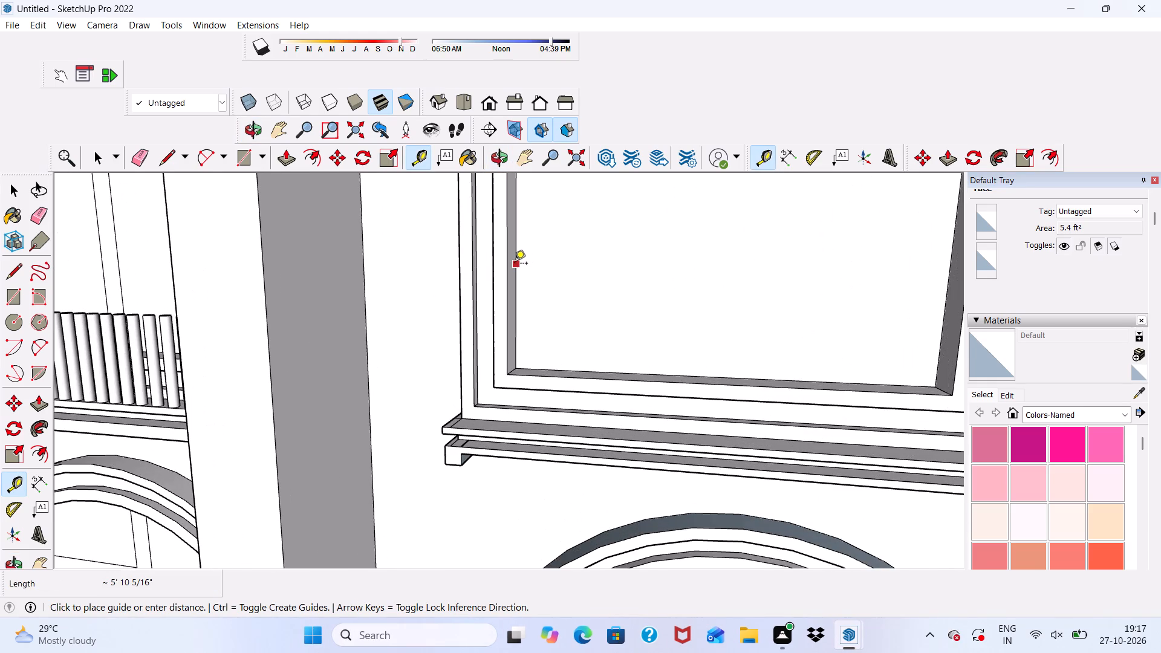
{"action": "scroll", "coordinate": [515, 264], "scroll_direction": "down", "scroll_amount": 5}
{"action": "scroll", "coordinate": [553, 296], "scroll_direction": "down", "scroll_amount": 16}
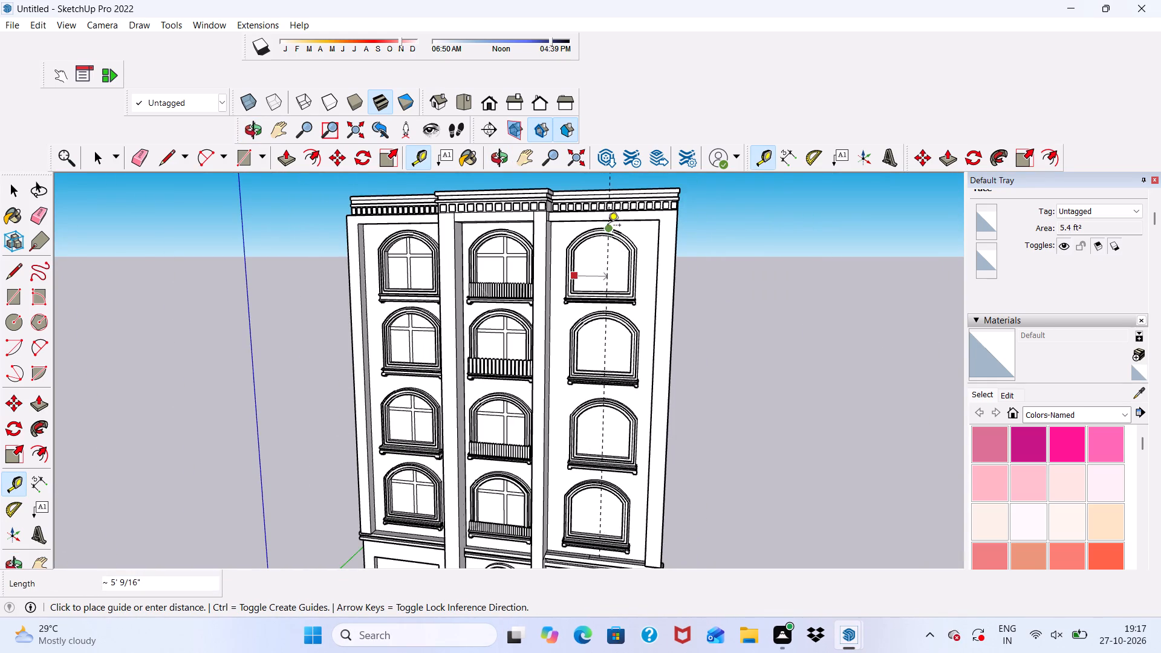
{"action": "scroll", "coordinate": [605, 226], "scroll_direction": "up", "scroll_amount": 3}
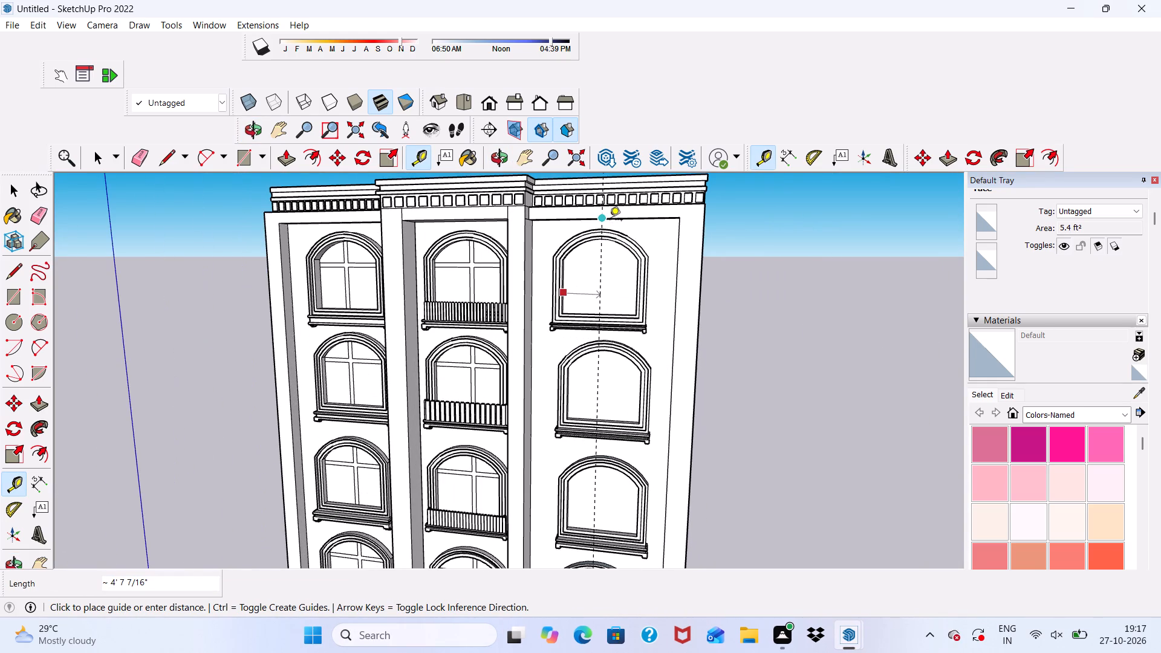
{"action": "left_click", "coordinate": [610, 221]}
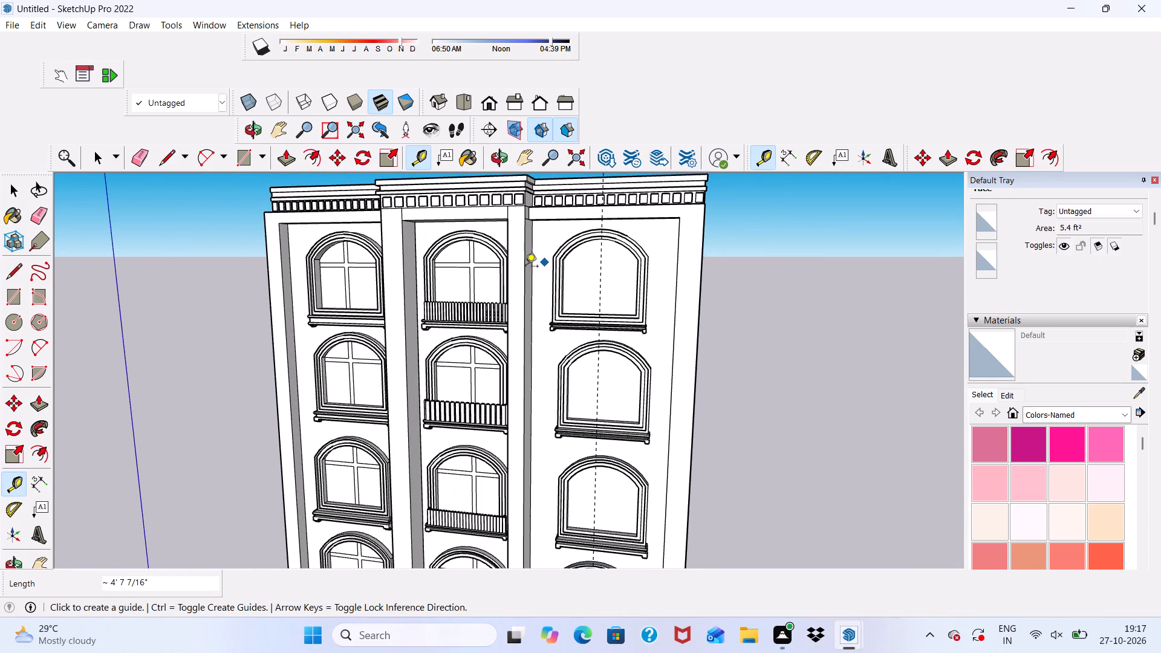